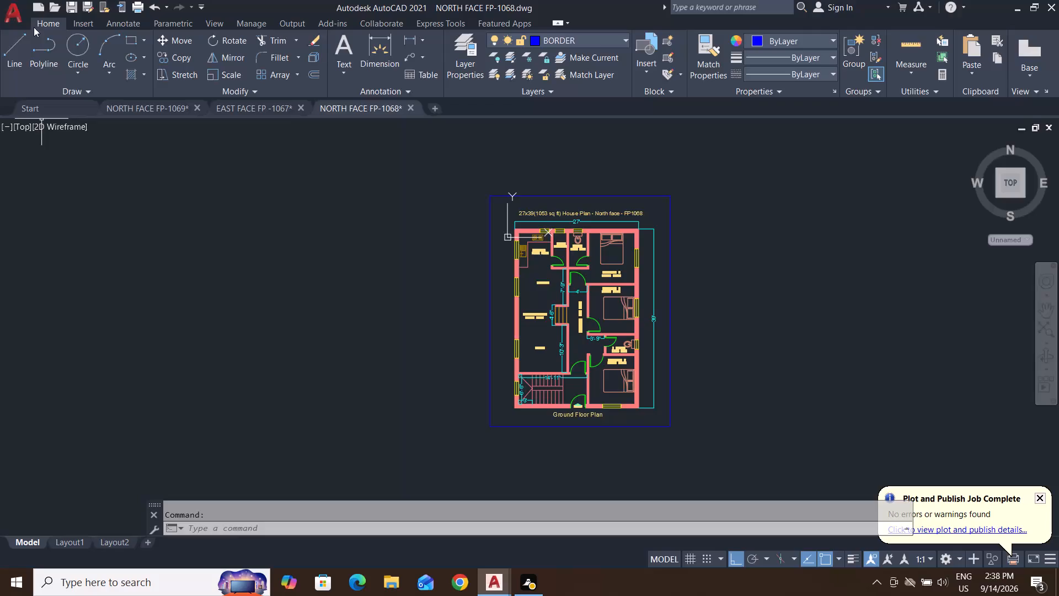
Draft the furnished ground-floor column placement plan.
Create a new drawing from the acad template.
left_click_drag(9, 14, 6, 23)
left_click(41, 89)
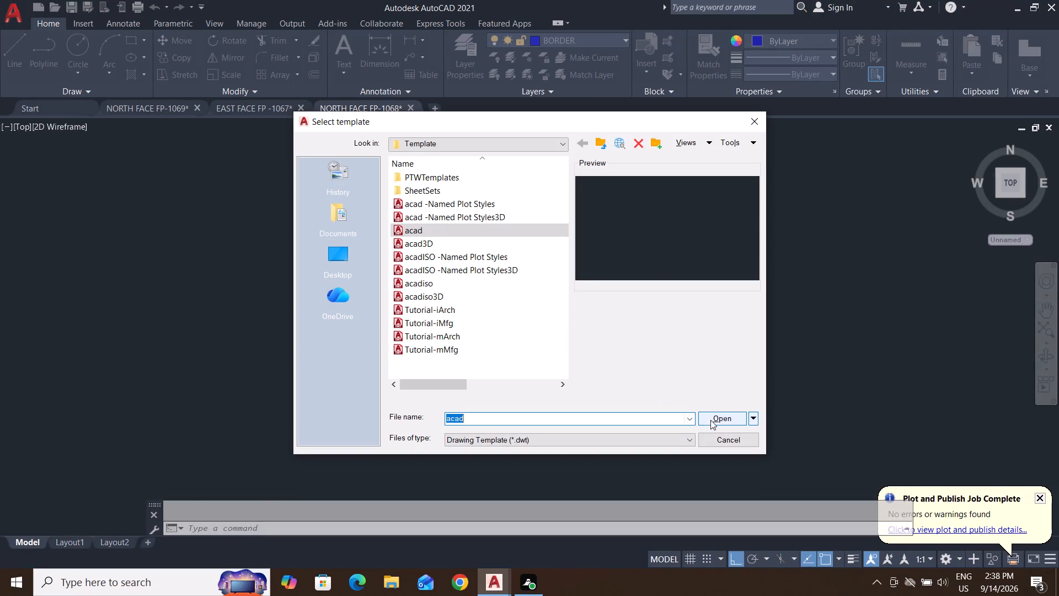
left_click(712, 418)
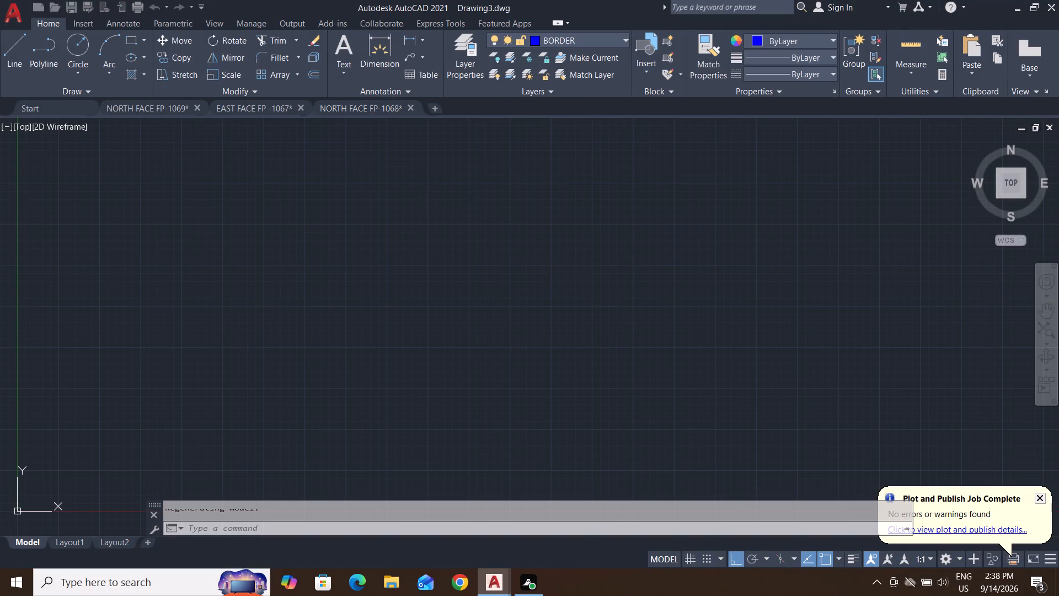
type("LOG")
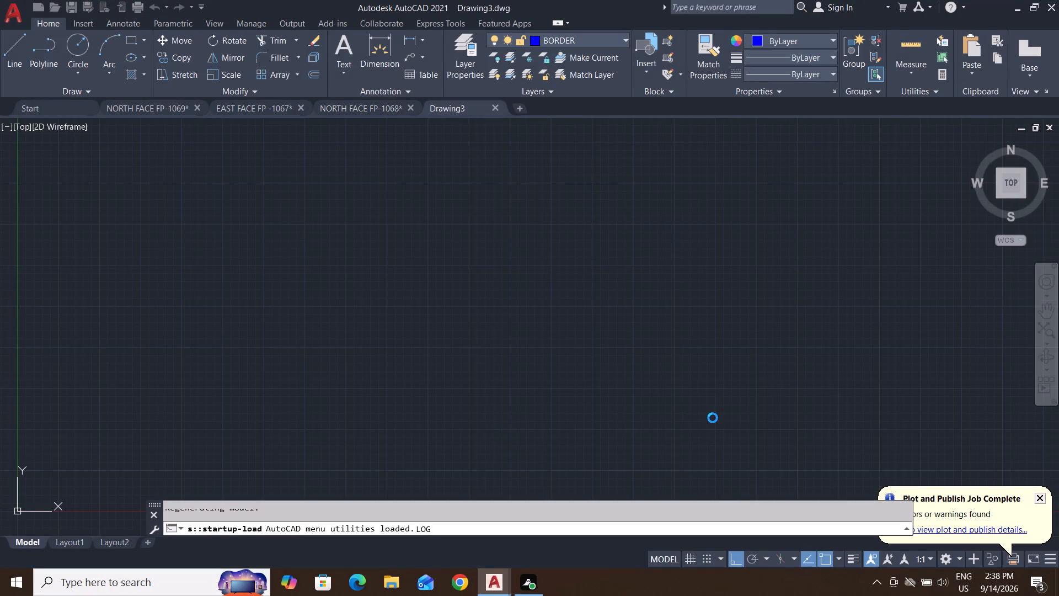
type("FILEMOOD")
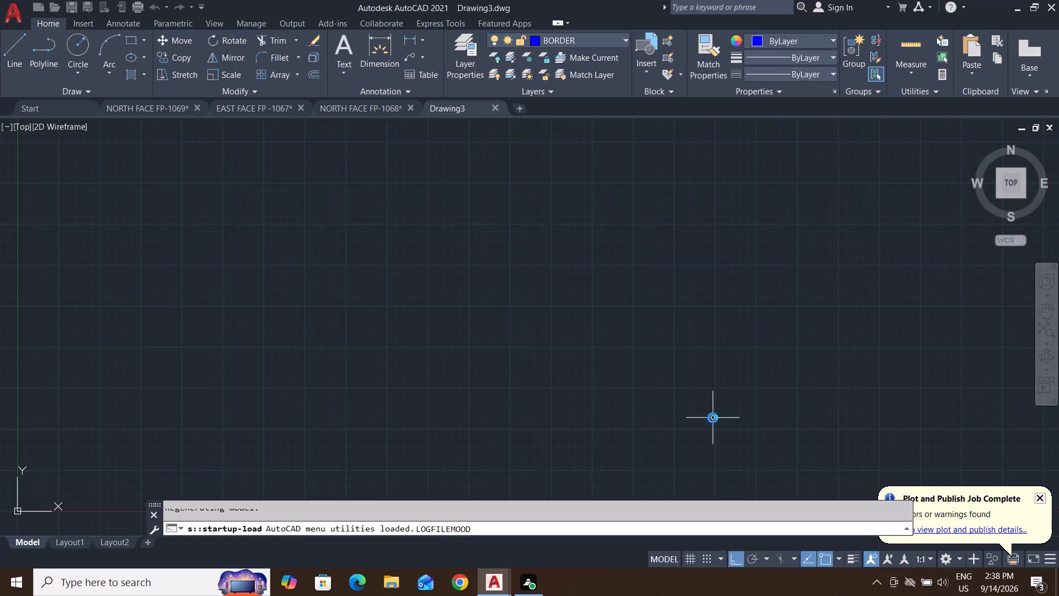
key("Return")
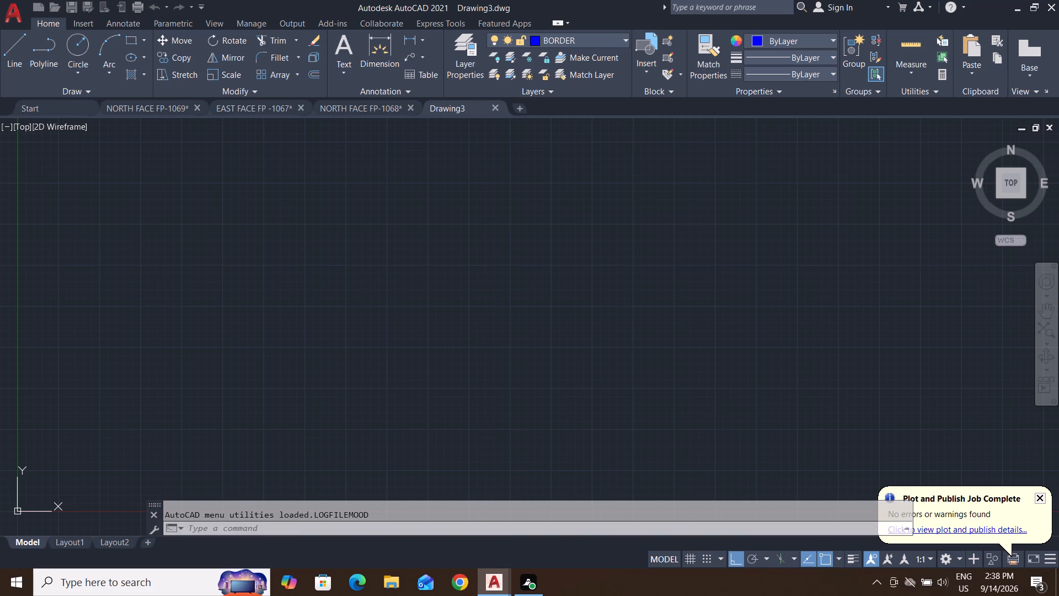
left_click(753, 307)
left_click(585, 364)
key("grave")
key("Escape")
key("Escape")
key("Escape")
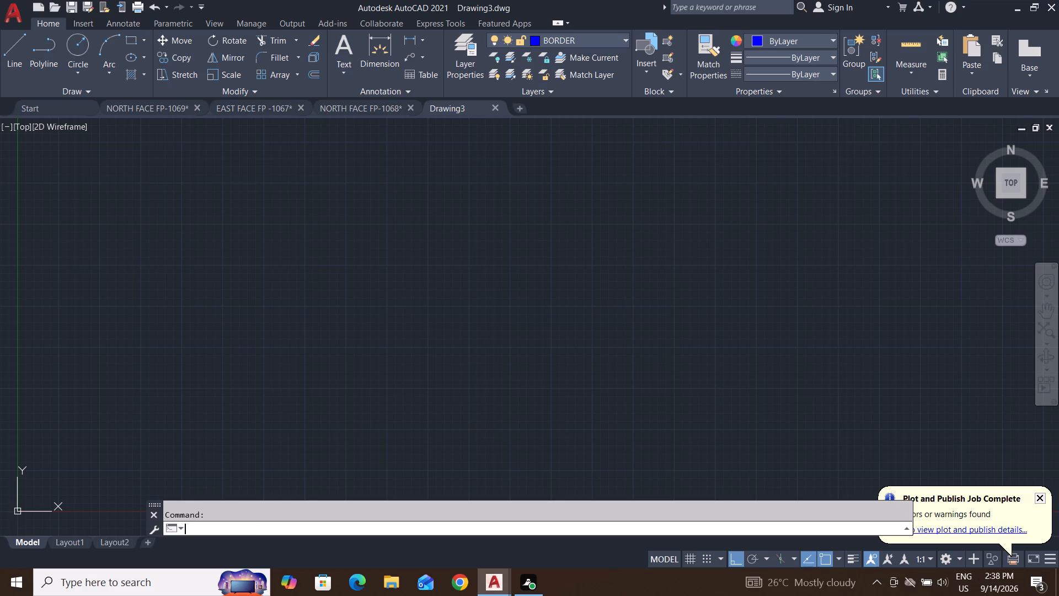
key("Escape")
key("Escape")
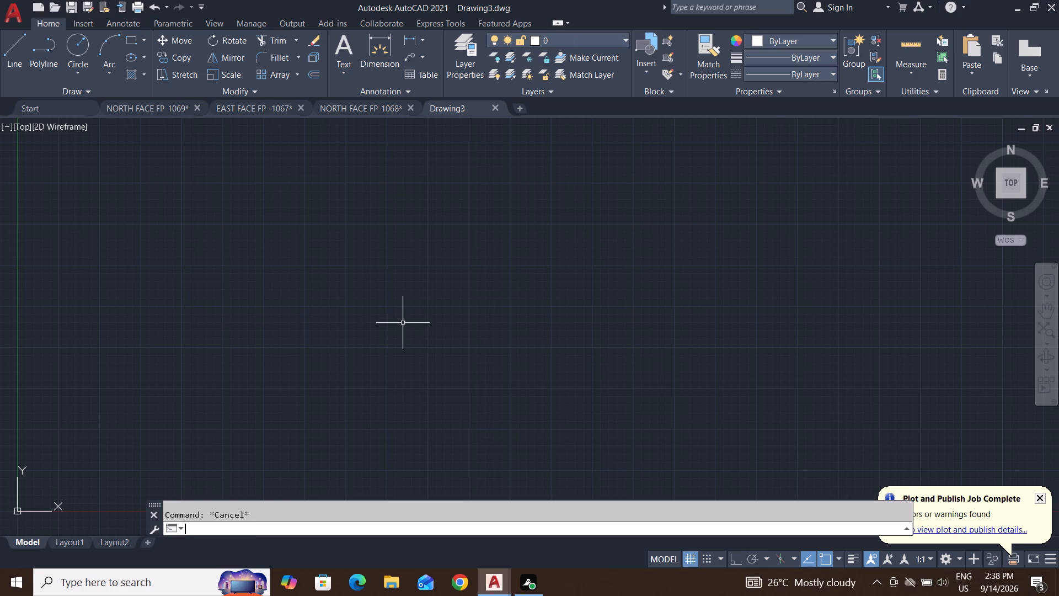
Set the LOGFILEMODE system variable to 1 in the new drawing.
type("LO")
key("g")
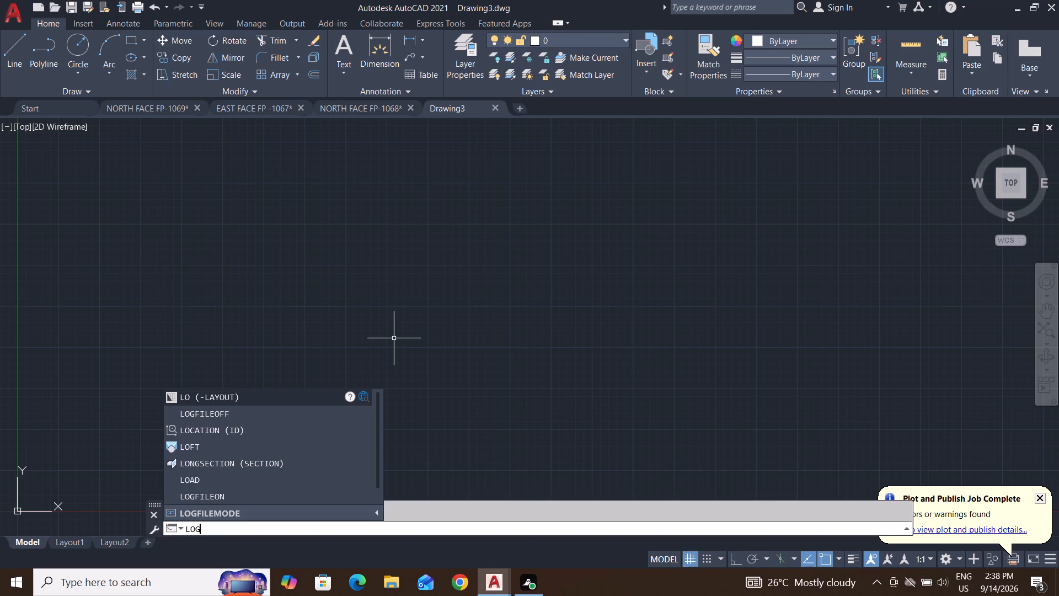
type("FILEMOOD")
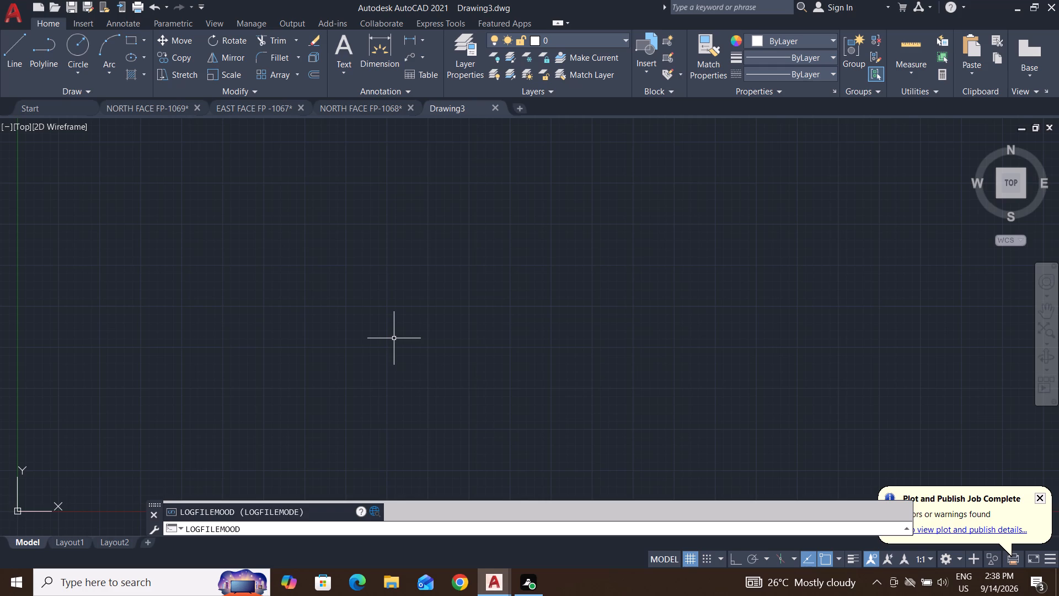
key("Return")
key("1")
key("Return")
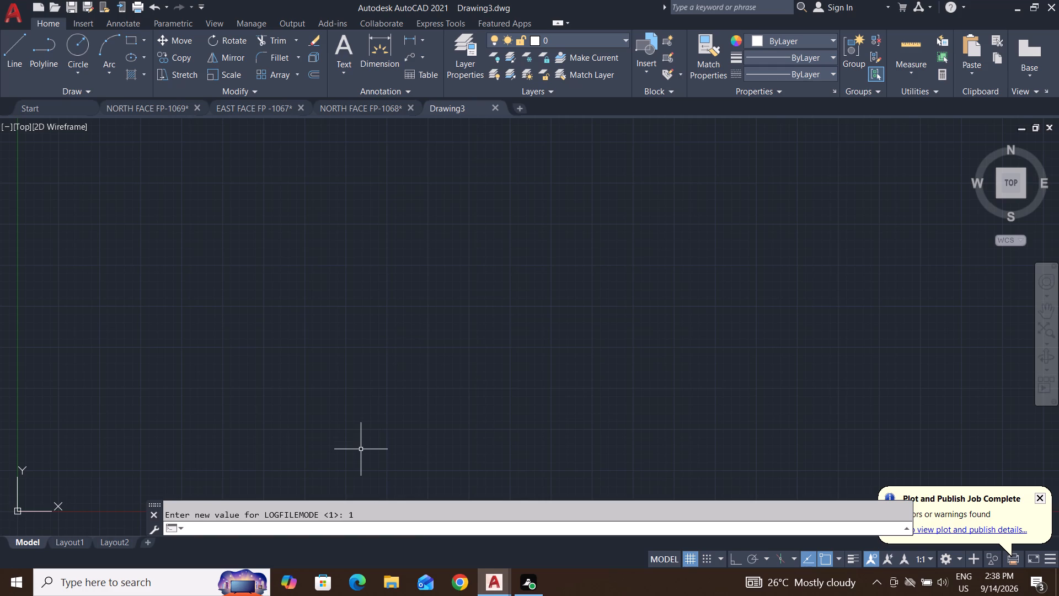
key("Return")
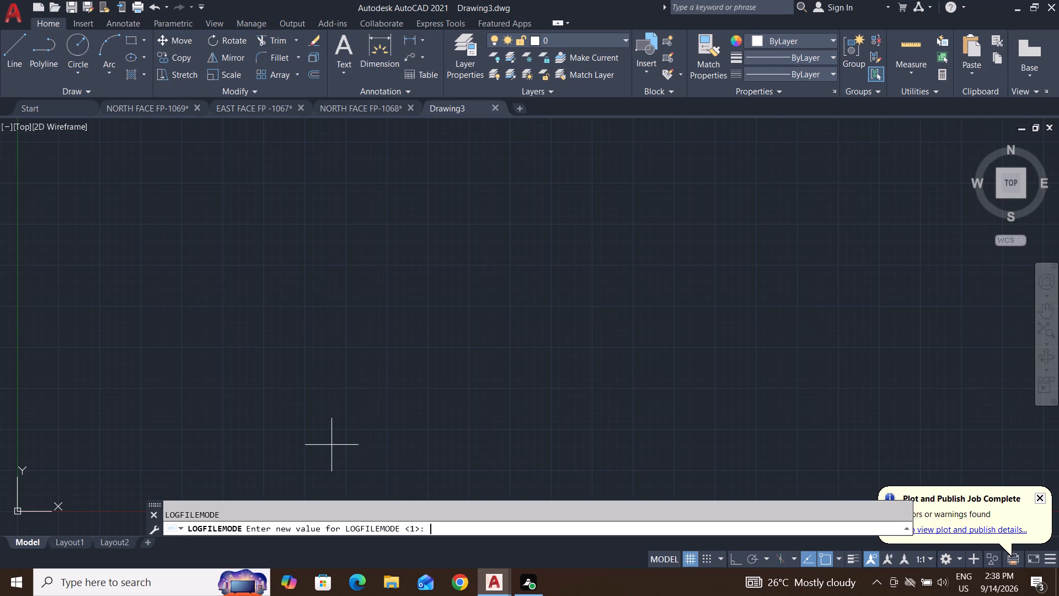
key("1")
key("Return")
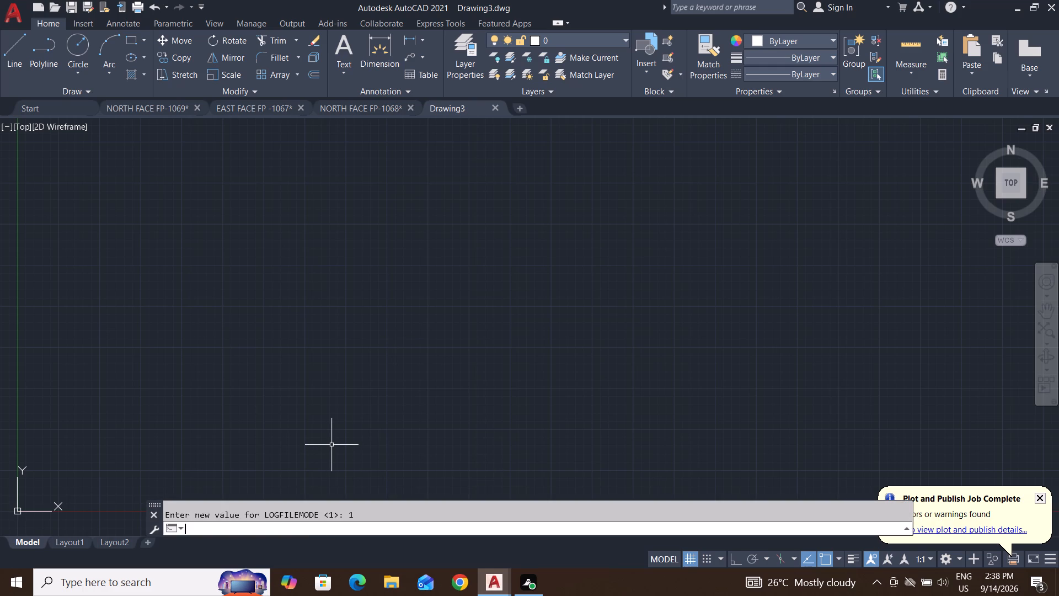
key("Escape")
key("Escape")
key("Escape")
Apply the Open and Save options with Maintain a log file enabled, and close the Options dialog.
type("OP")
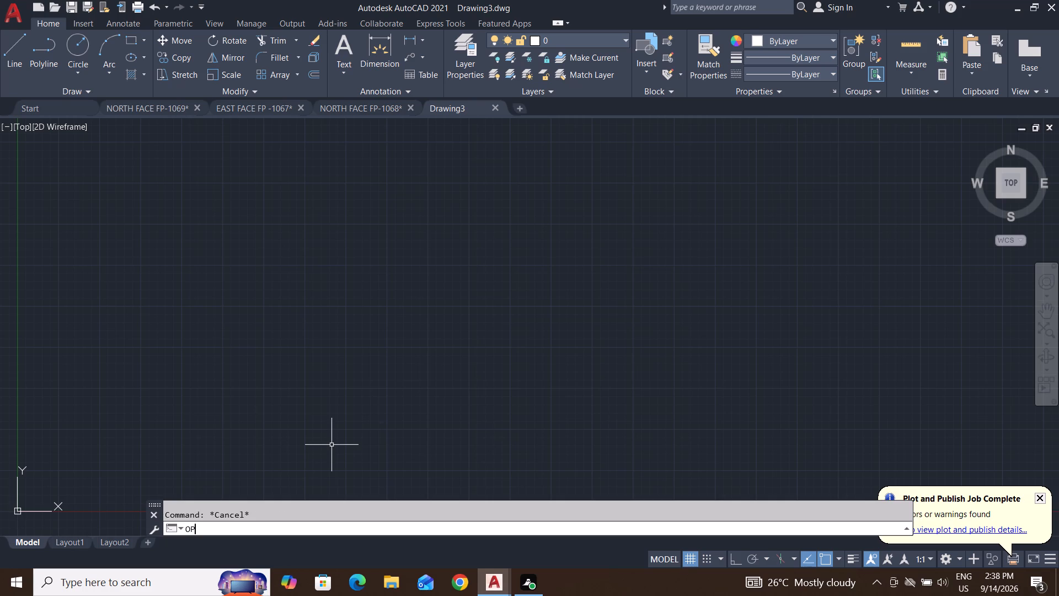
key("Return")
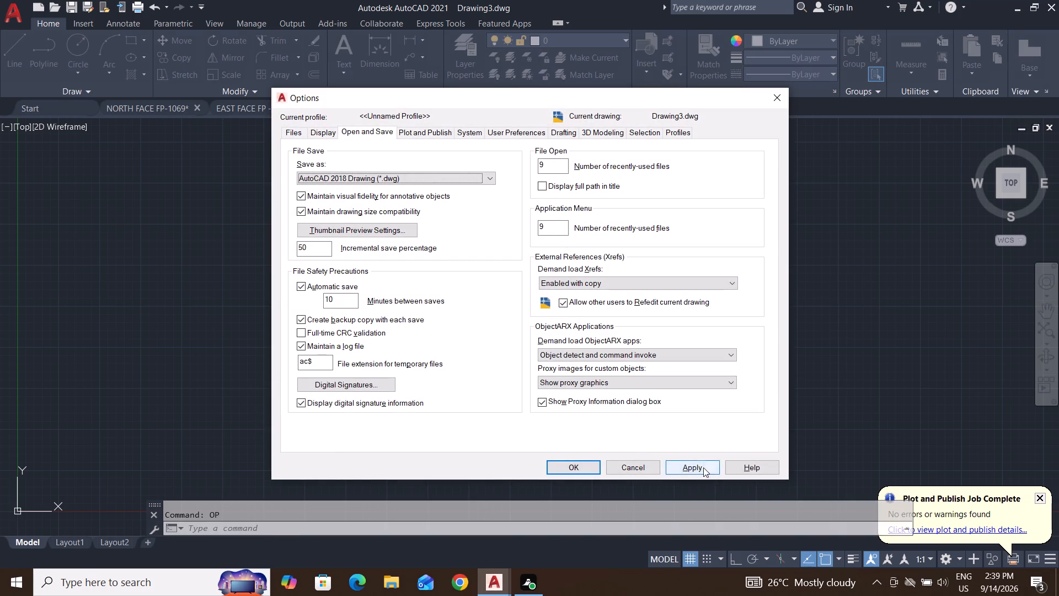
left_click(703, 467)
left_click(582, 470)
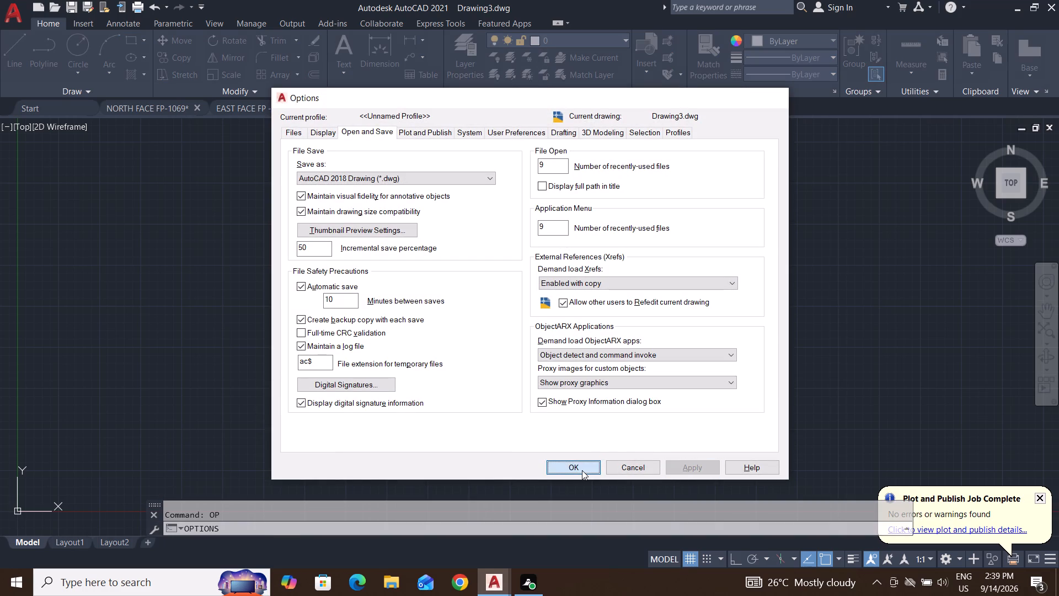
key("Escape")
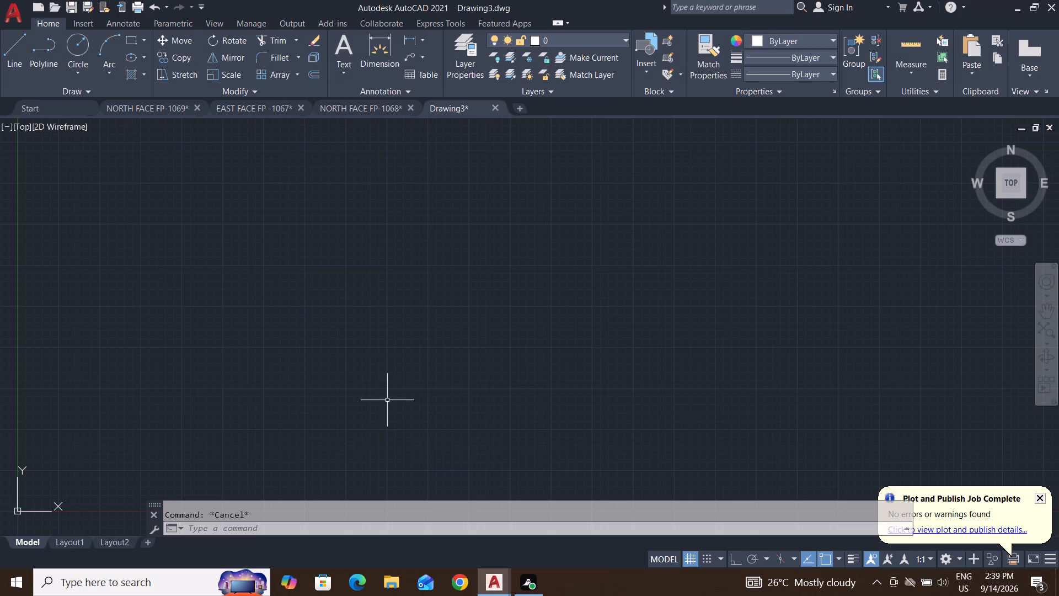
key("Escape")
key("Escape")
key("Escape")
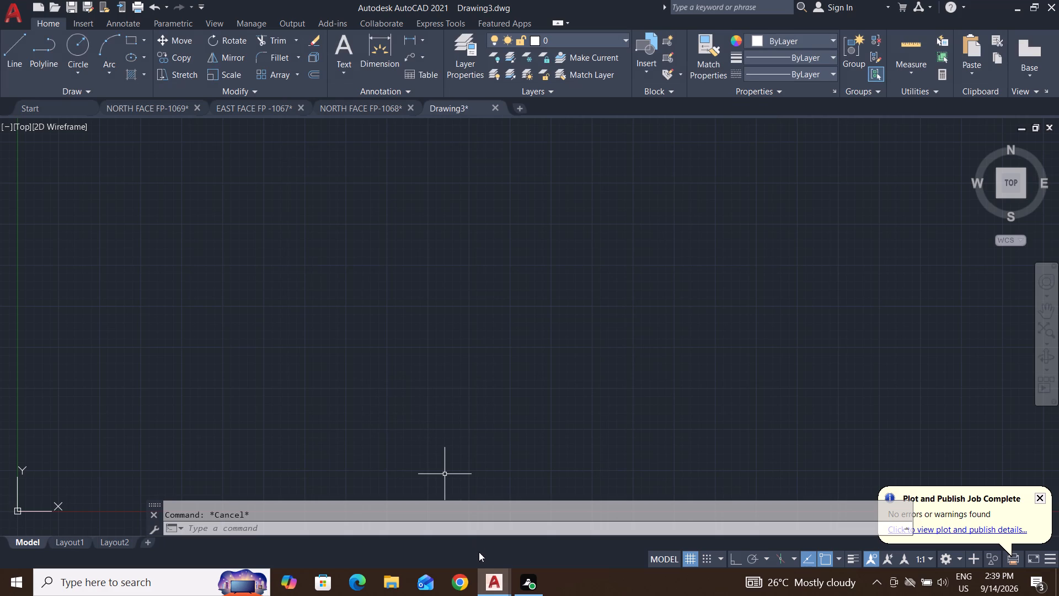
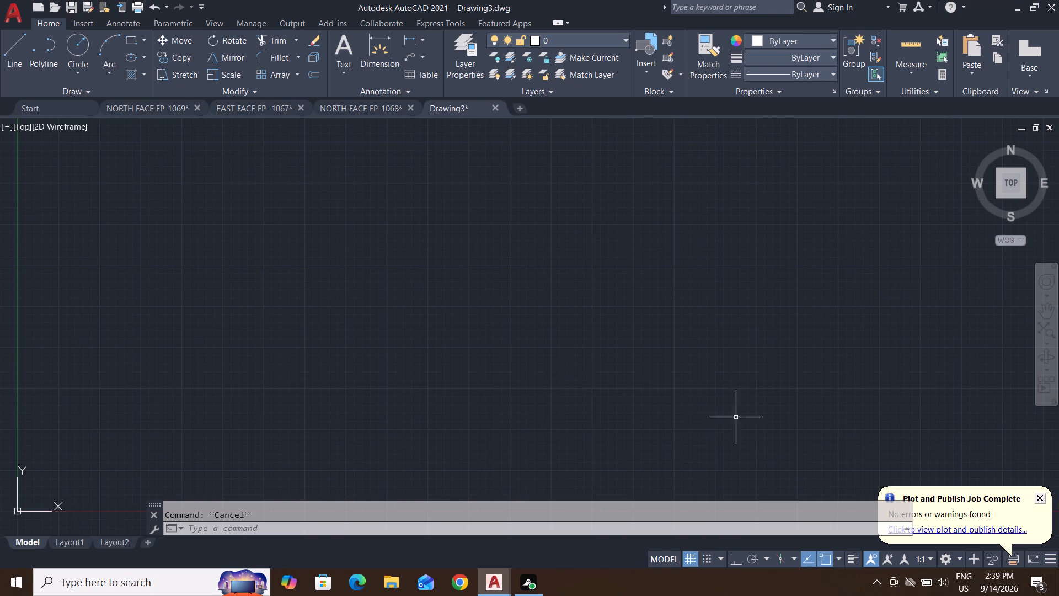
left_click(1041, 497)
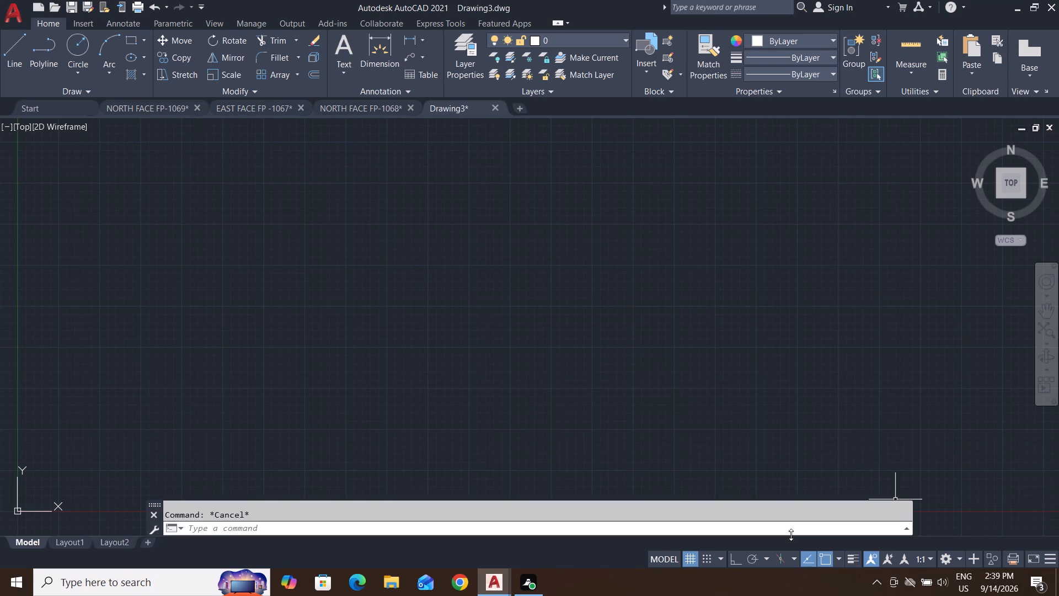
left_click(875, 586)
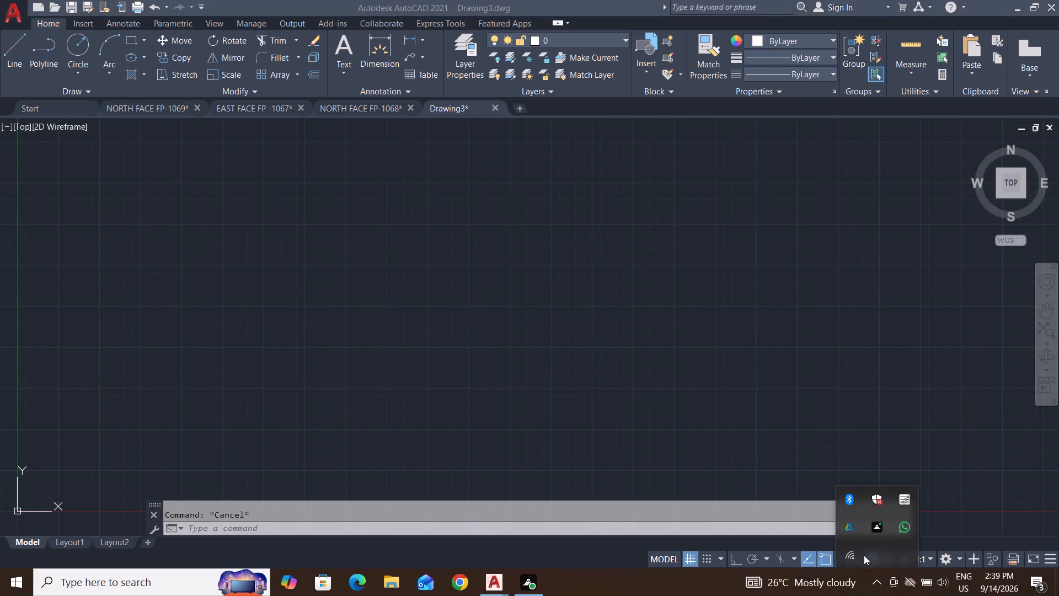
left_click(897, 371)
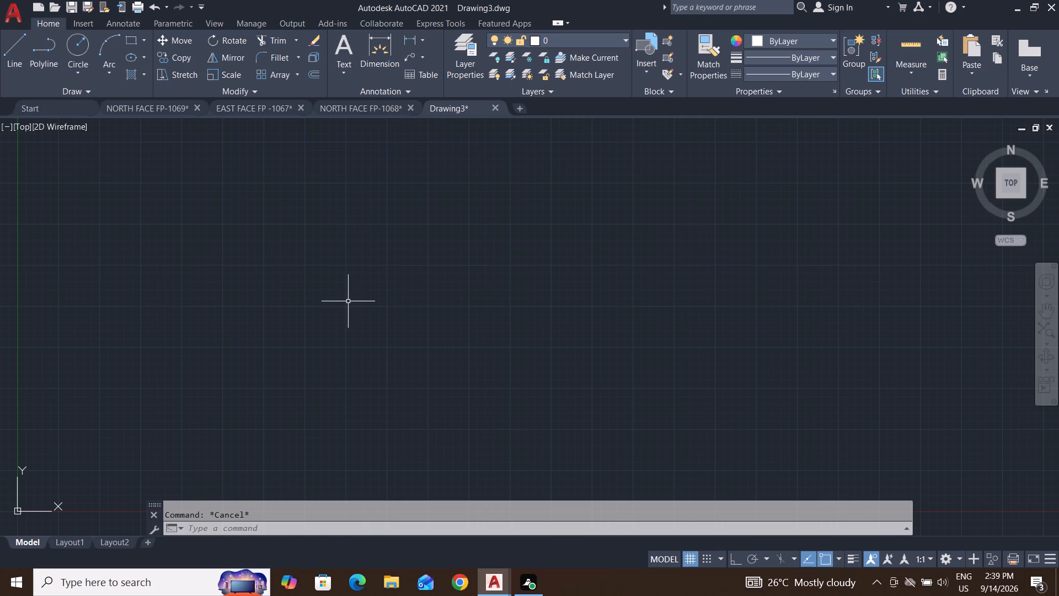
Create a new layer named WALL in the Layer Properties Manager and set its color to red.
type("LA")
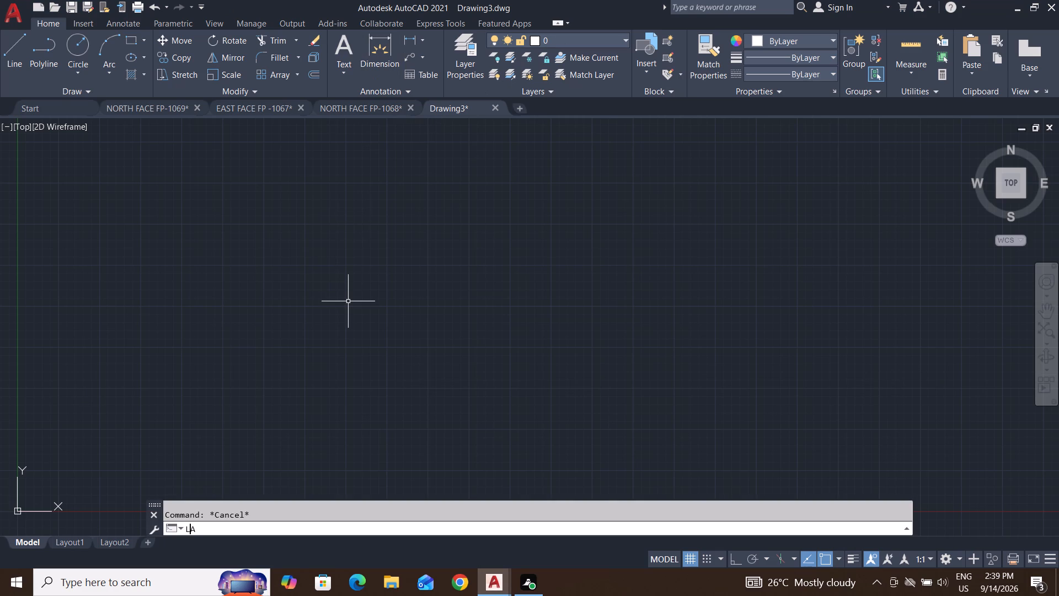
key("Return")
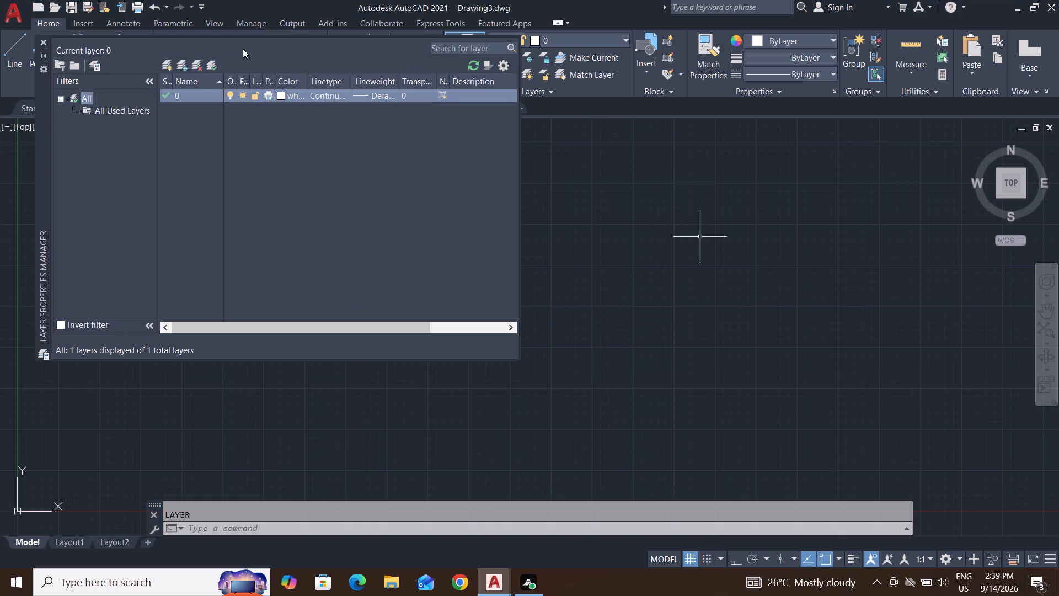
left_click(169, 69)
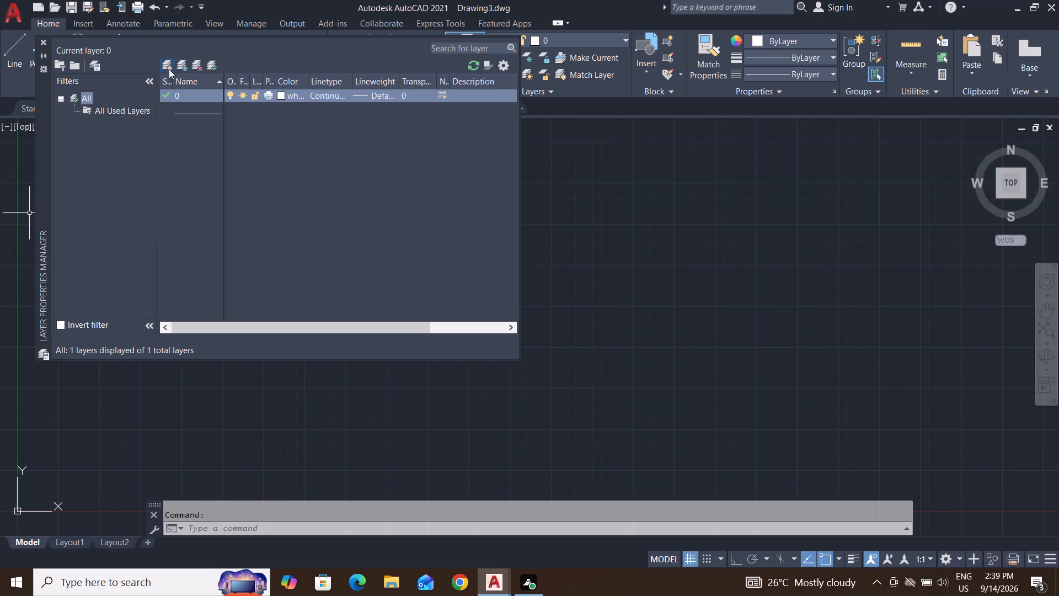
key("BackSpace")
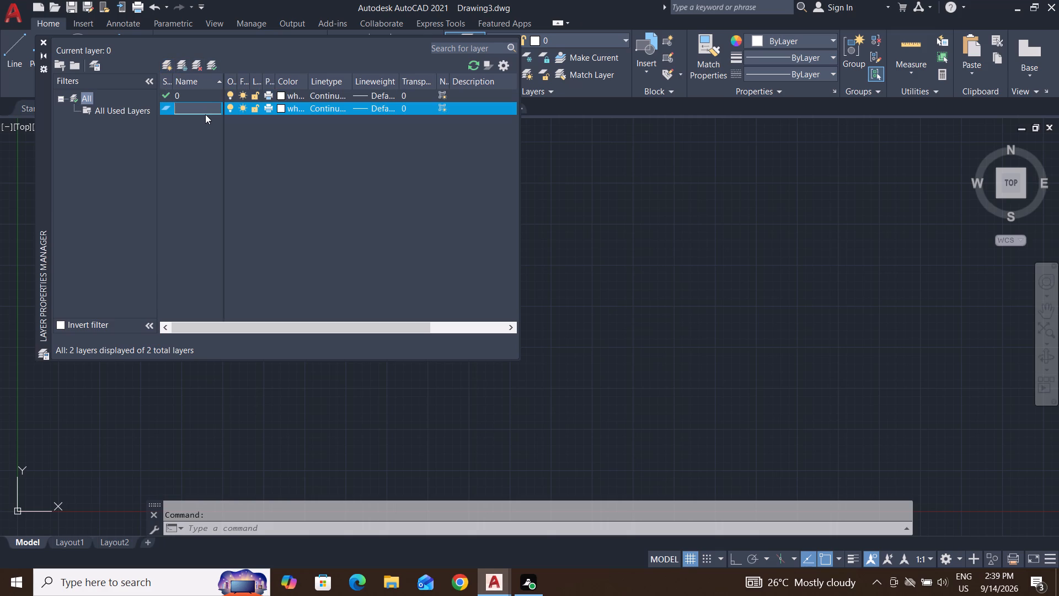
key("BackSpace")
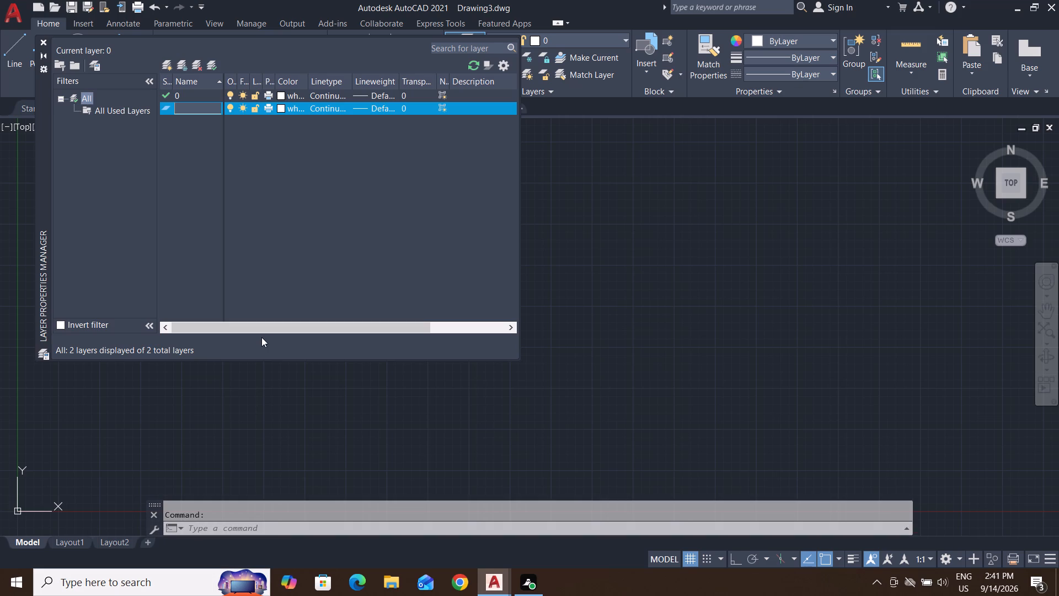
key("a")
key("BackSpace")
type("WALL")
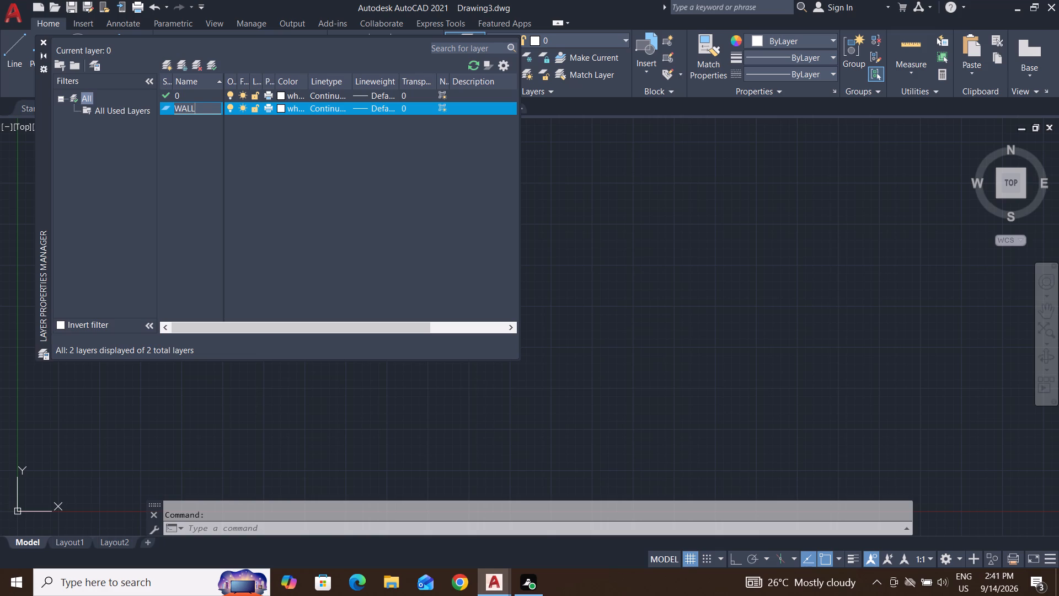
left_click(282, 109)
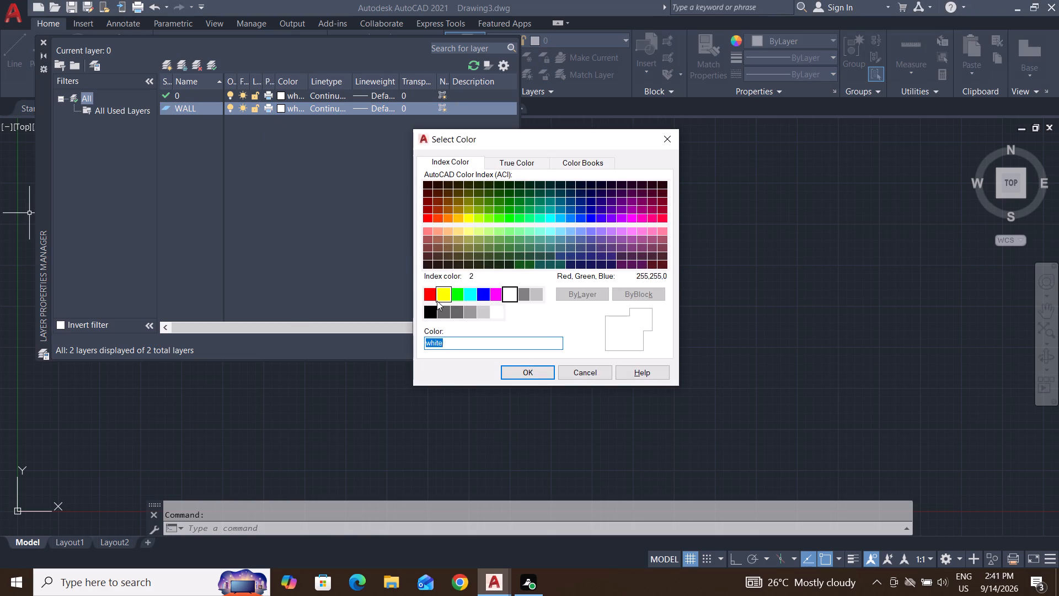
left_click(431, 297)
left_click(536, 377)
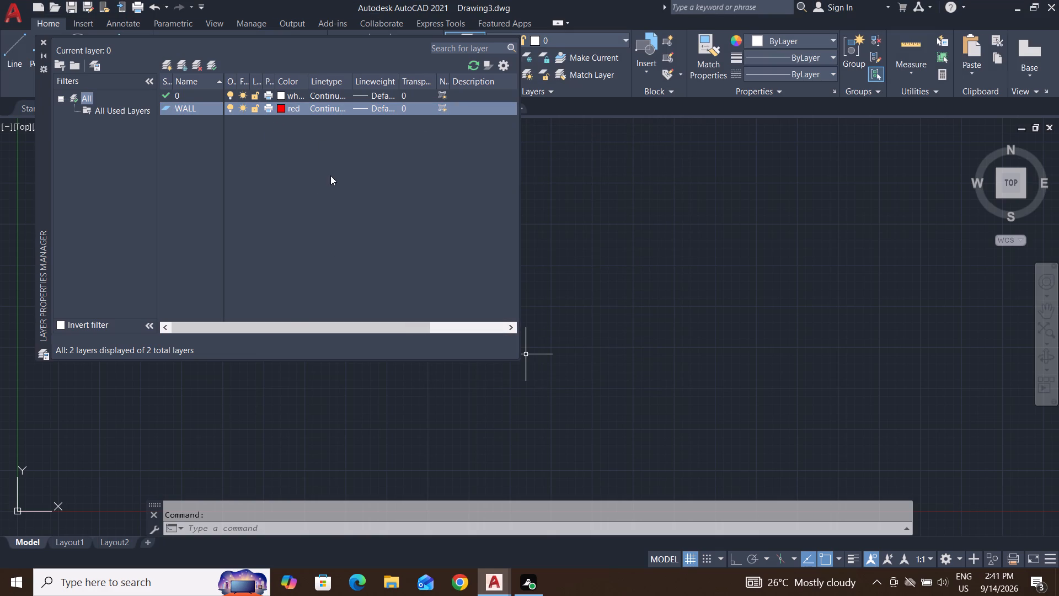
Create a new layer named WINDOWS and set its color to yellow.
left_click(163, 64)
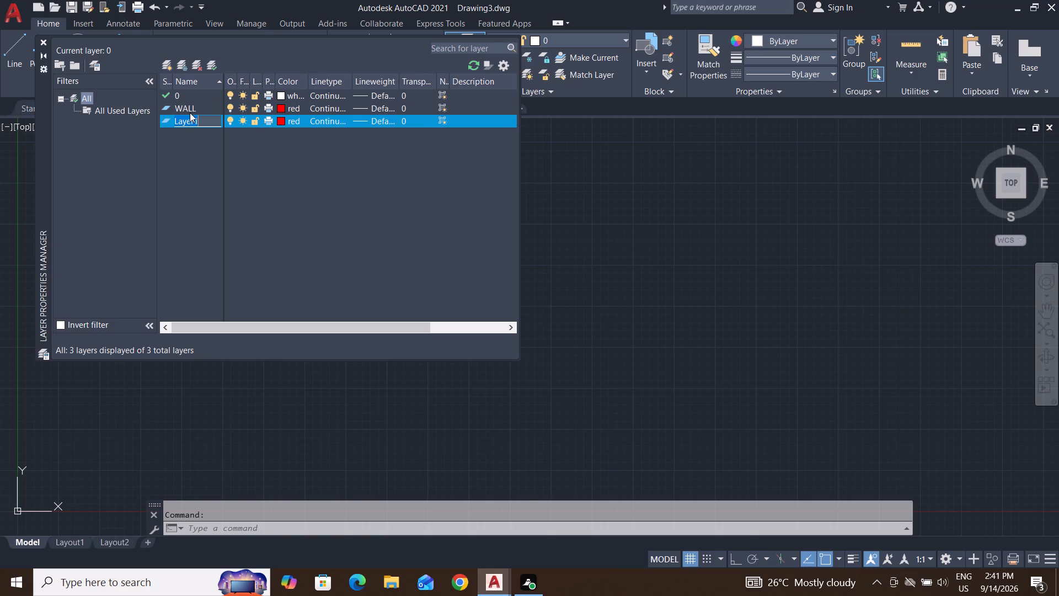
key("BackSpace")
key("BackSpace")
key("BackSpace")
type("WINDOWS")
left_click(280, 120)
left_click(443, 292)
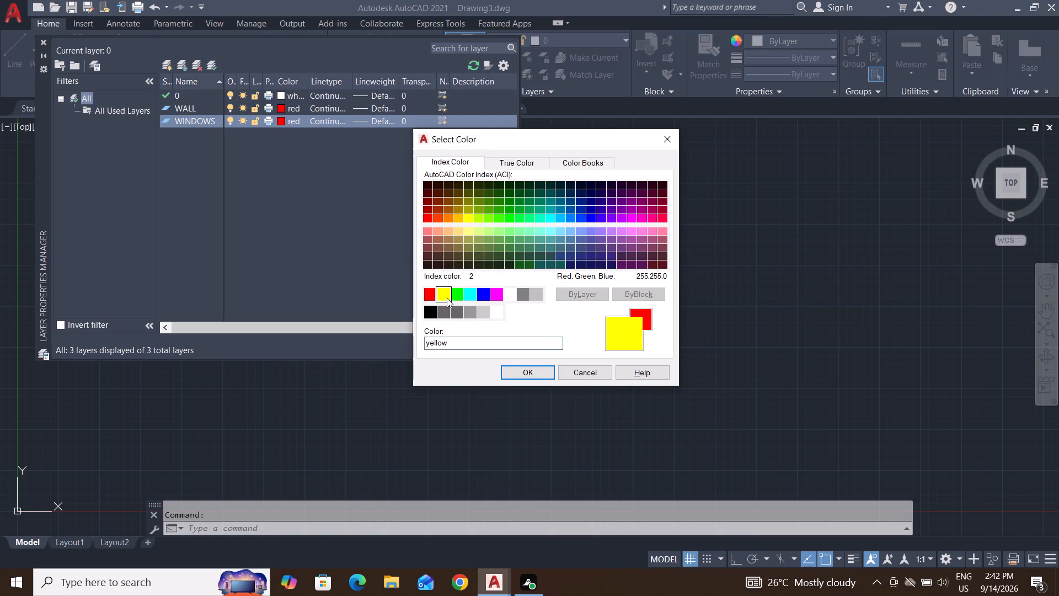
left_click(535, 375)
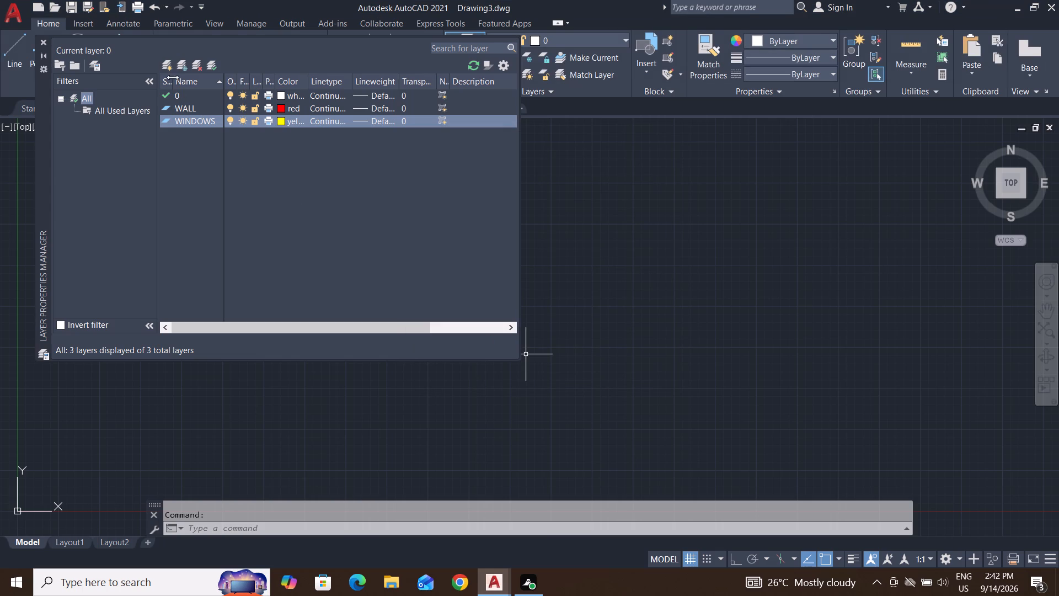
Create a new layer named DOORS and set its color to green.
left_click(169, 66)
key("BackSpace")
key("BackSpace")
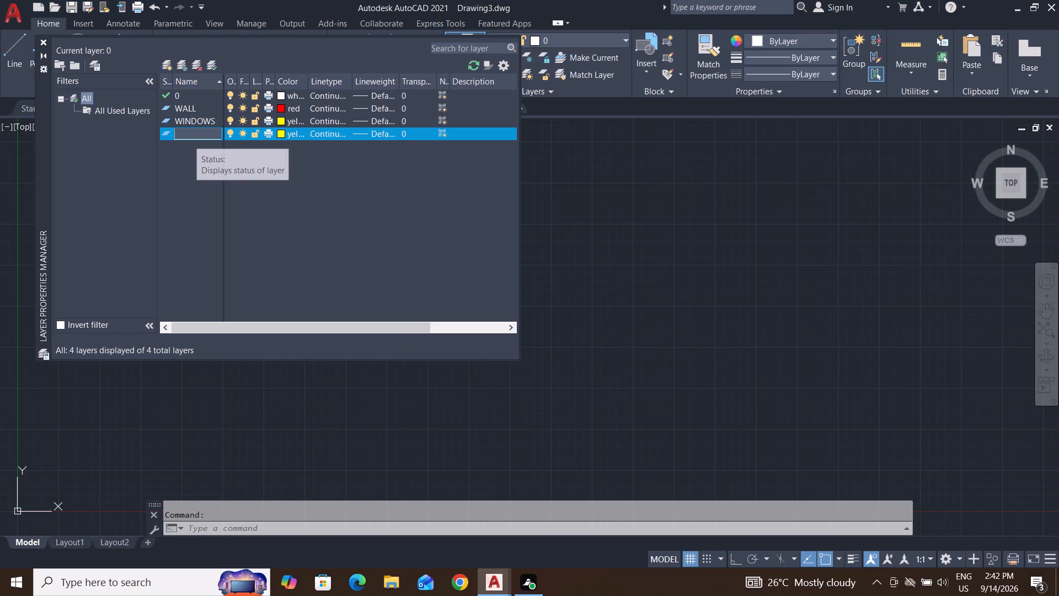
type("DOORS")
key("space")
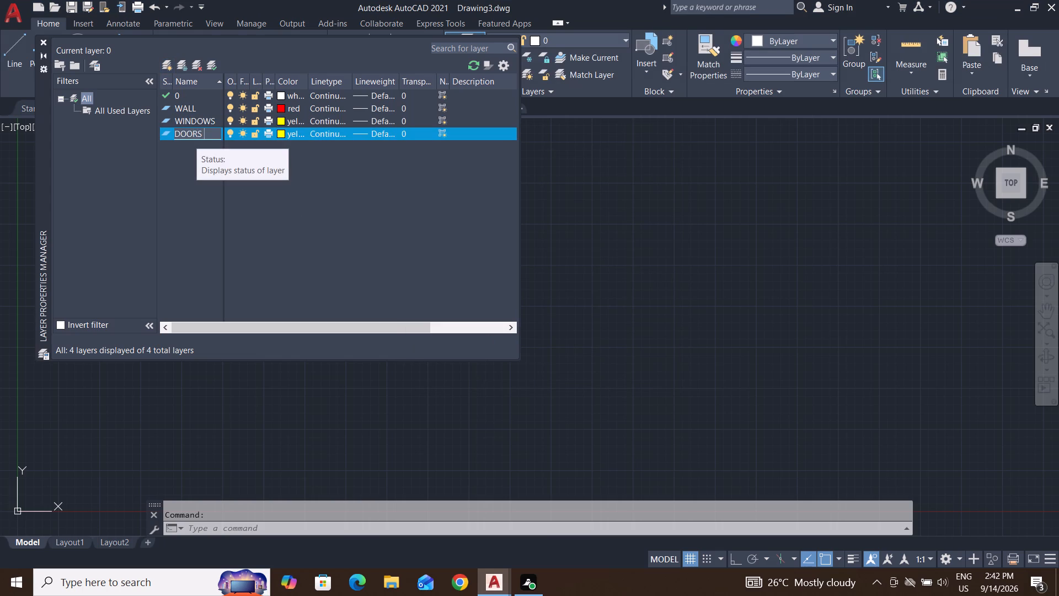
left_click(282, 129)
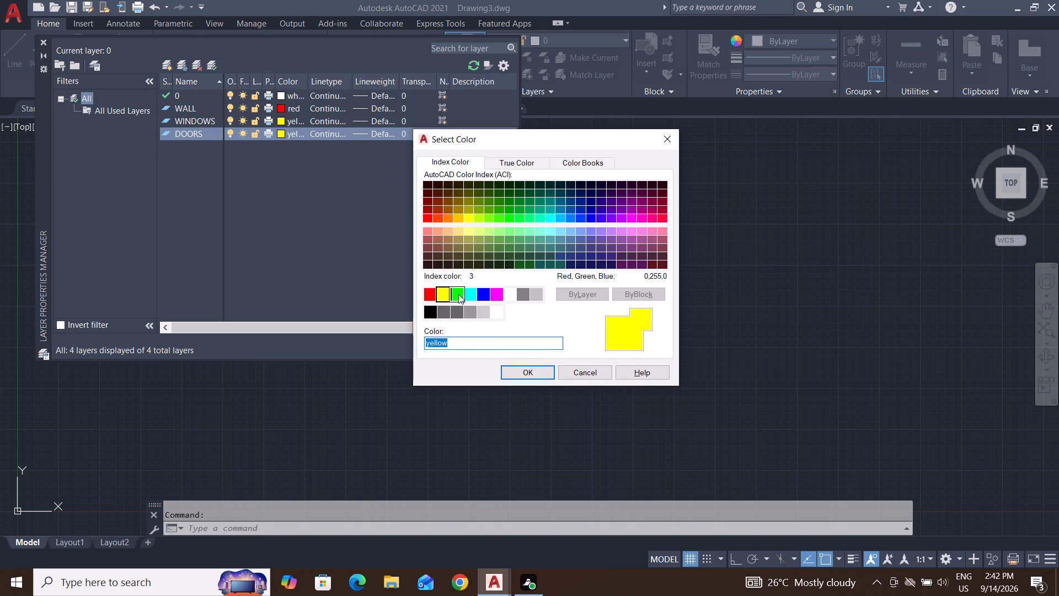
left_click(458, 294)
left_click(535, 371)
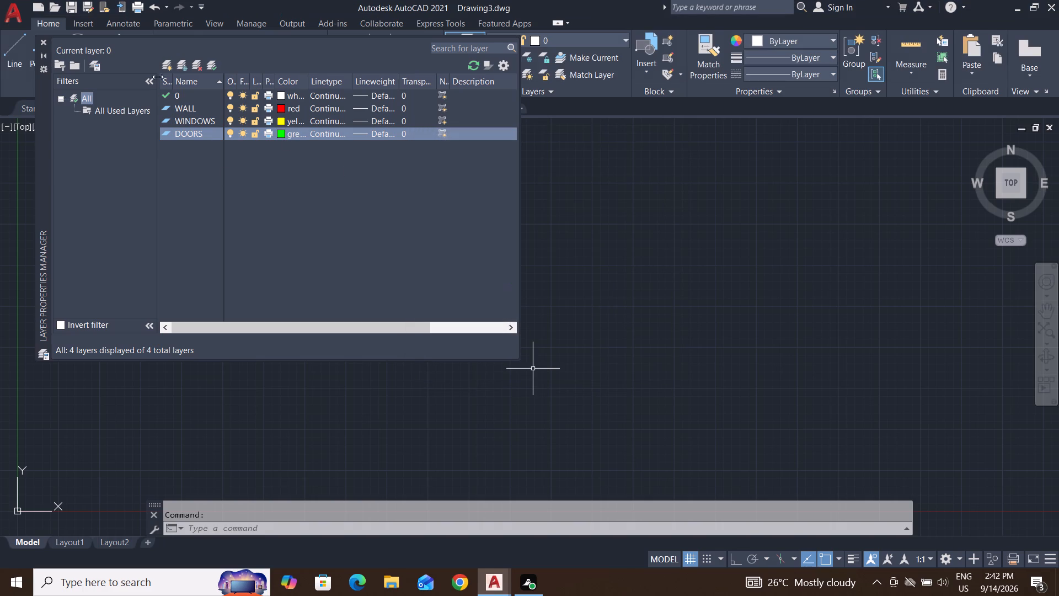
Add another new layer below the DOORS layer.
left_click(167, 62)
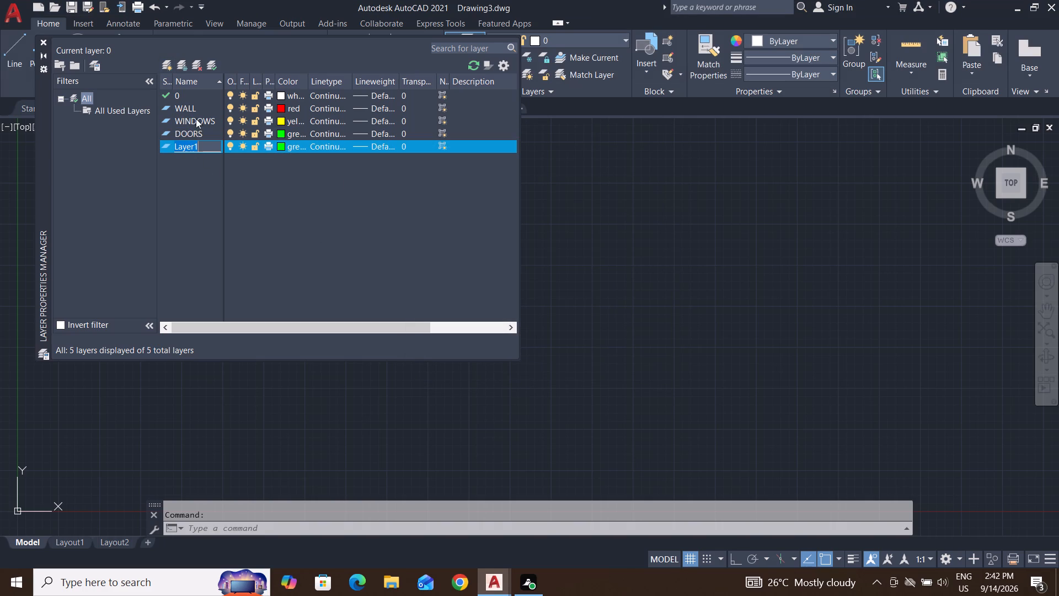
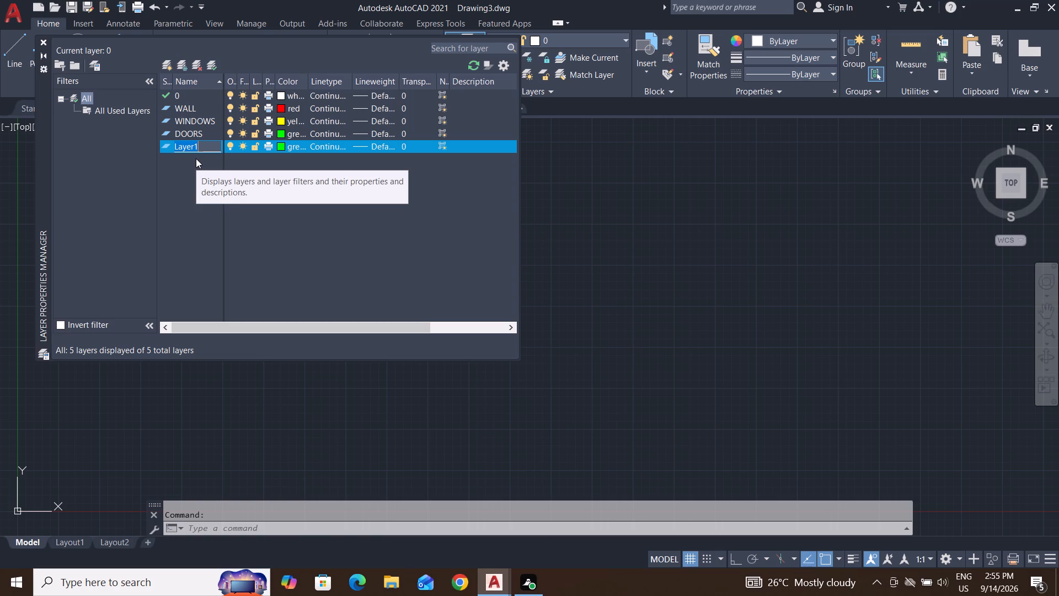
Name the new layer below DOORS STAIR and set its color to cyan.
key("BackSpace")
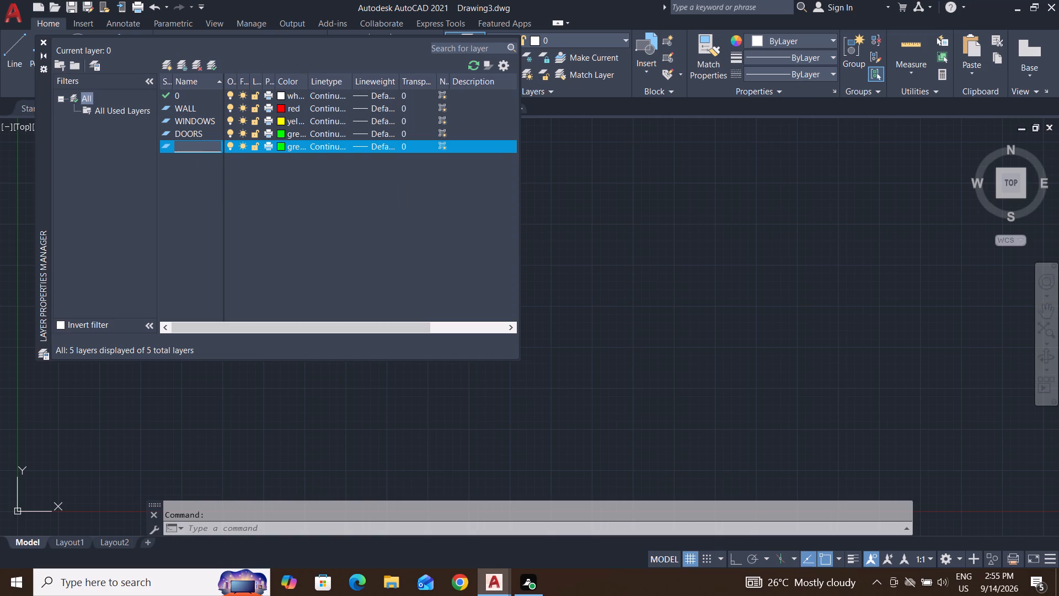
type("STAIR")
left_click(281, 146)
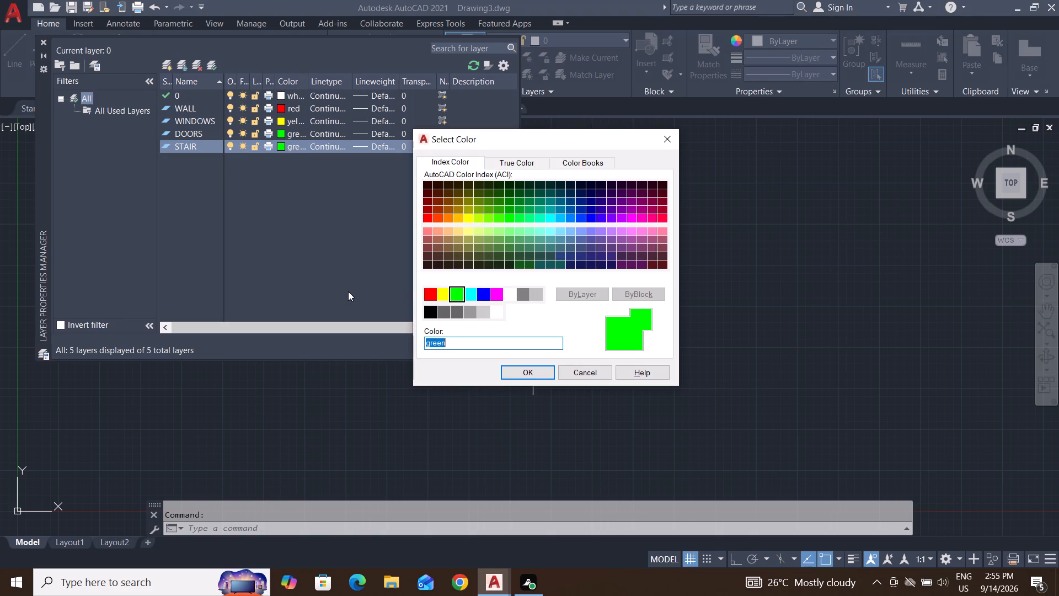
left_click(470, 295)
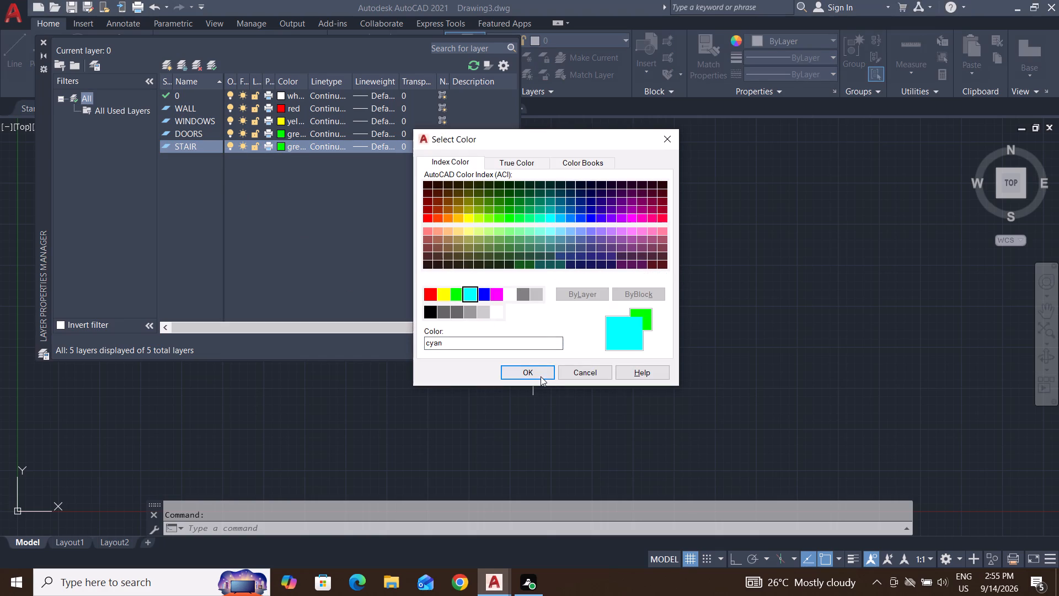
left_click(538, 374)
Create a new layer named DIMENSION and set its color to blue.
left_click(166, 66)
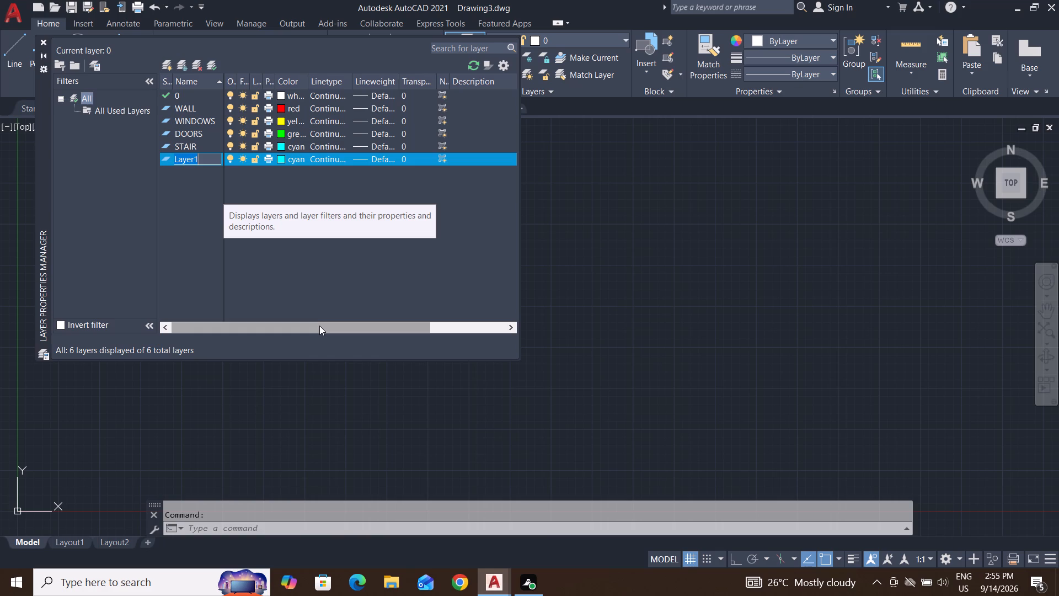
key("BackSpace")
key("BackSpace")
key("BackSpace")
type("DIMEN")
type("SI")
type("ON")
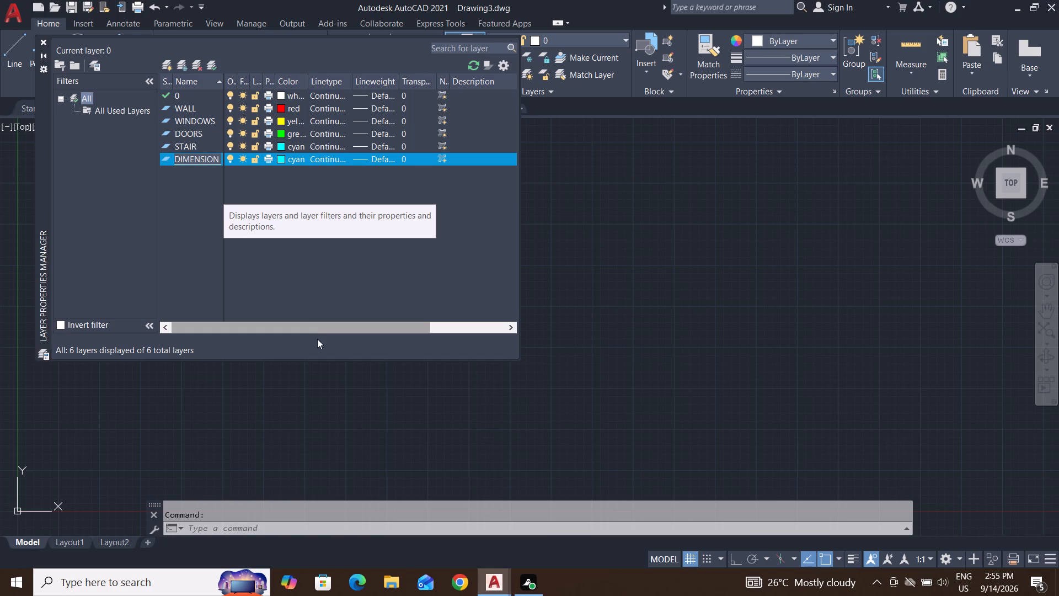
left_click(279, 162)
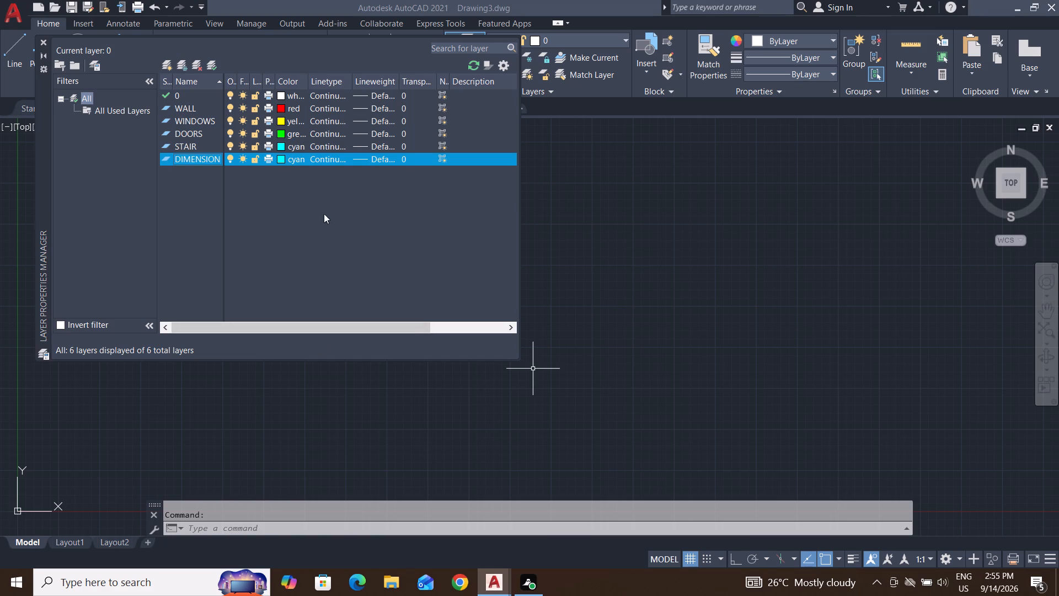
left_click(481, 291)
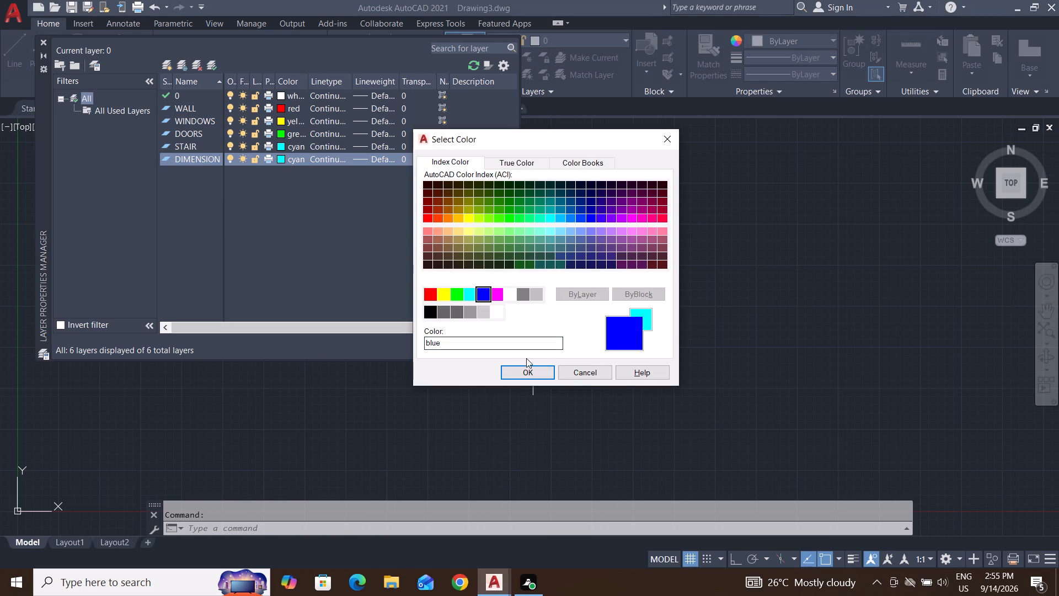
left_click(525, 373)
Create a new layer named TEXT and set its color to magenta.
left_click(165, 67)
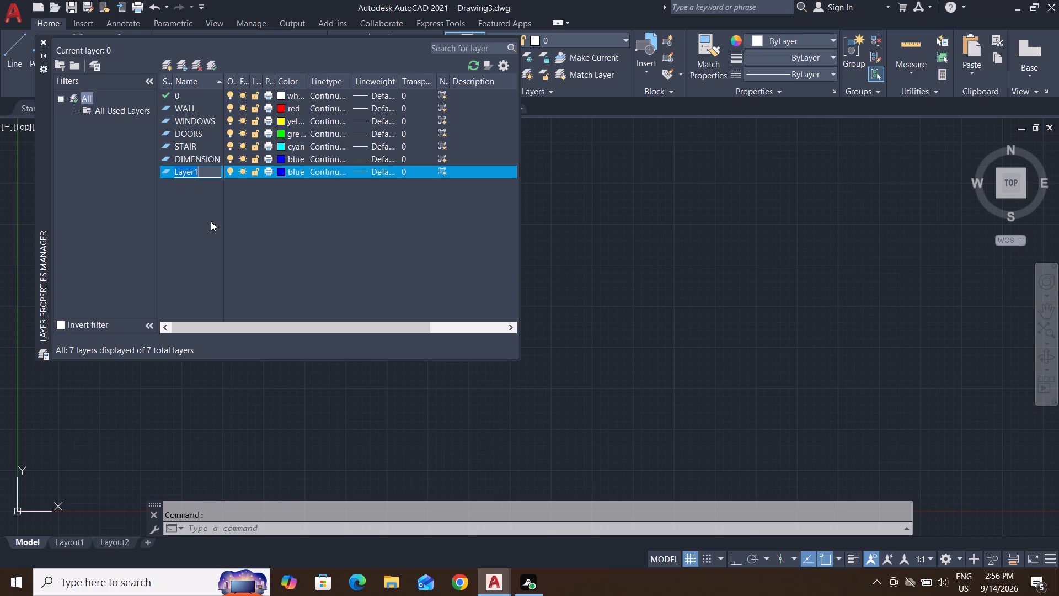
key("BackSpace")
key("BackSpace")
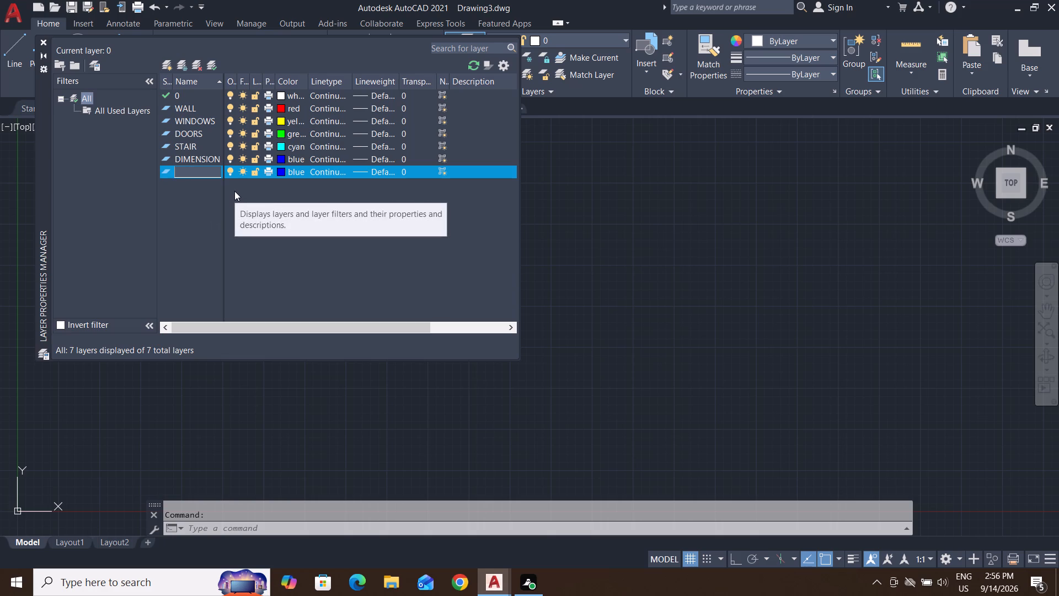
key("h")
key("BackSpace")
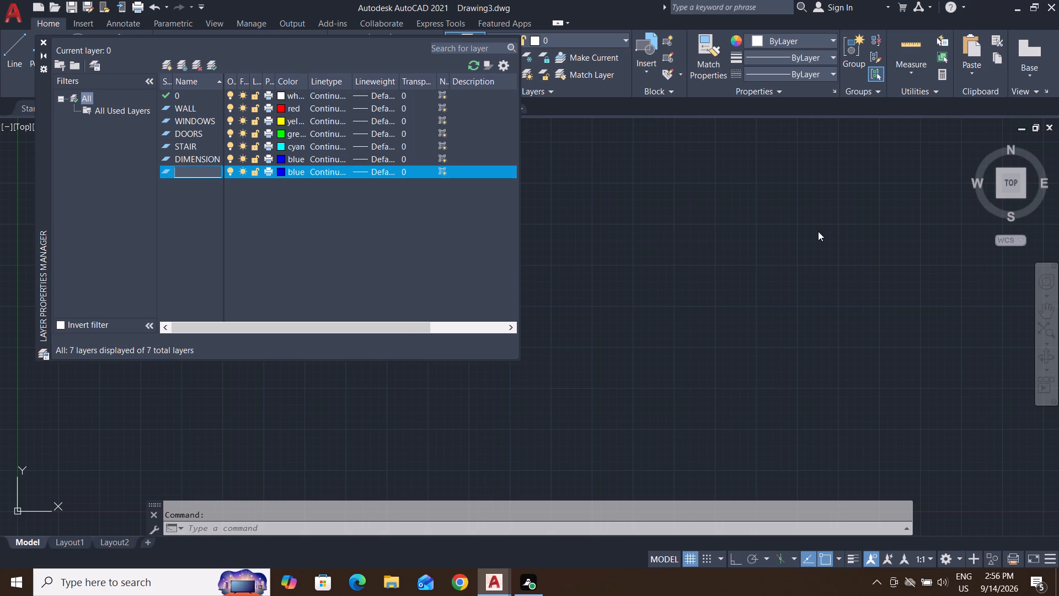
type("TE")
type("XT")
key("space")
left_click(282, 174)
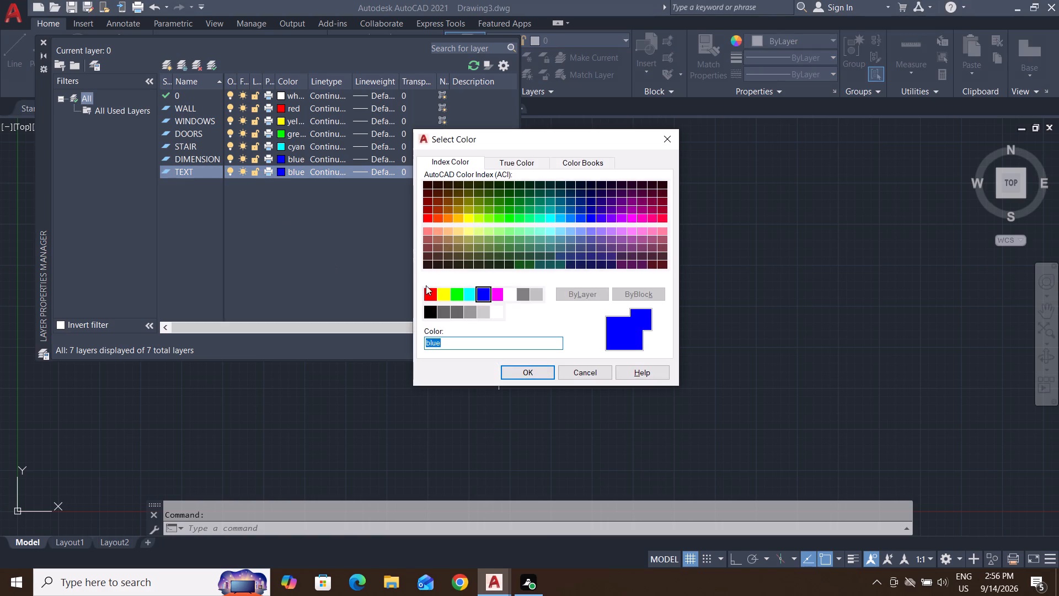
left_click(496, 291)
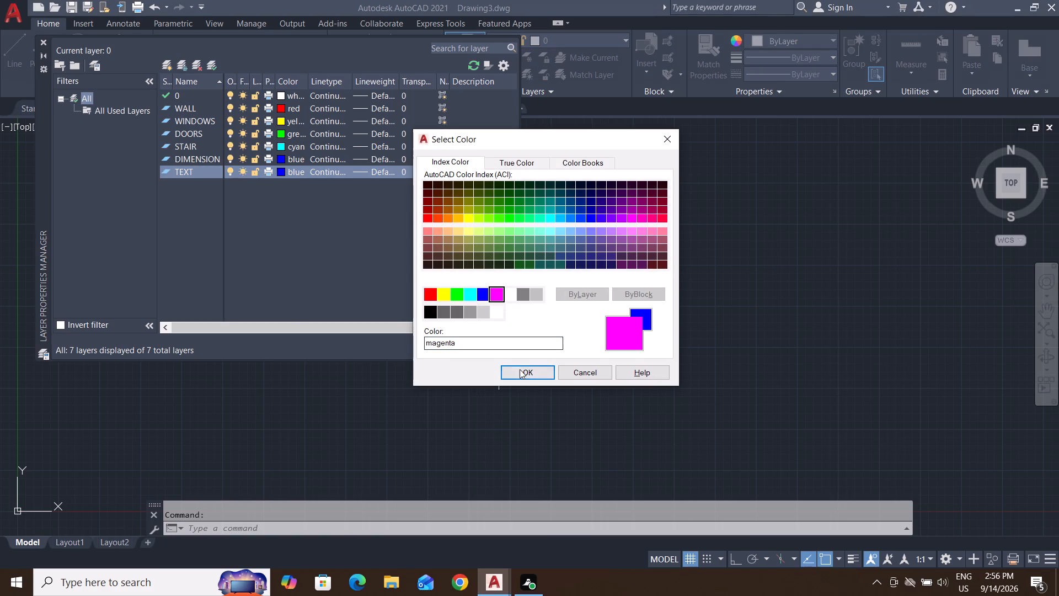
left_click(524, 377)
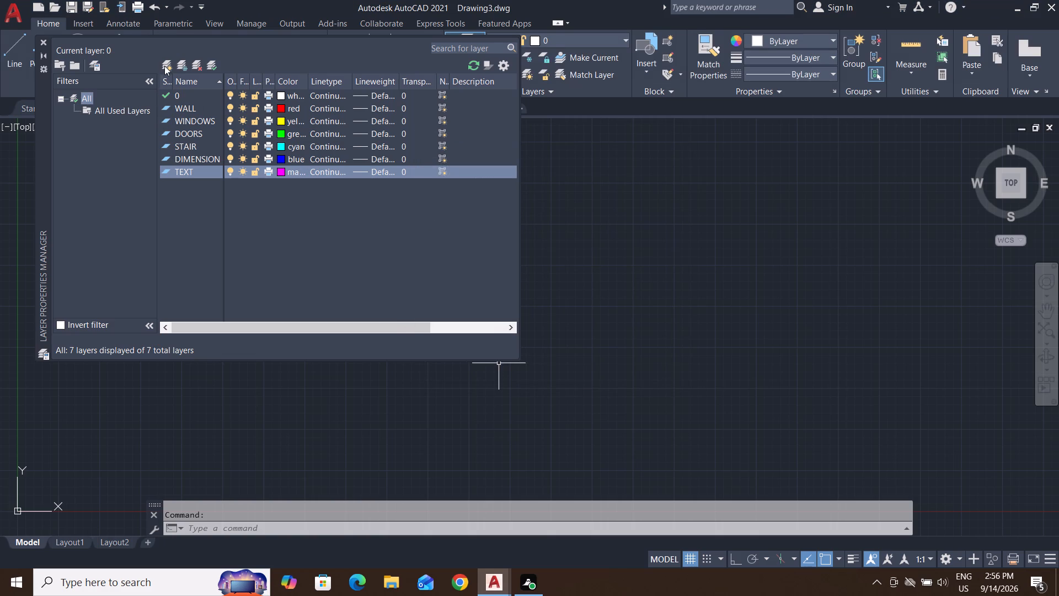
Create a new layer named BORDER and set its color to white.
left_click(164, 65)
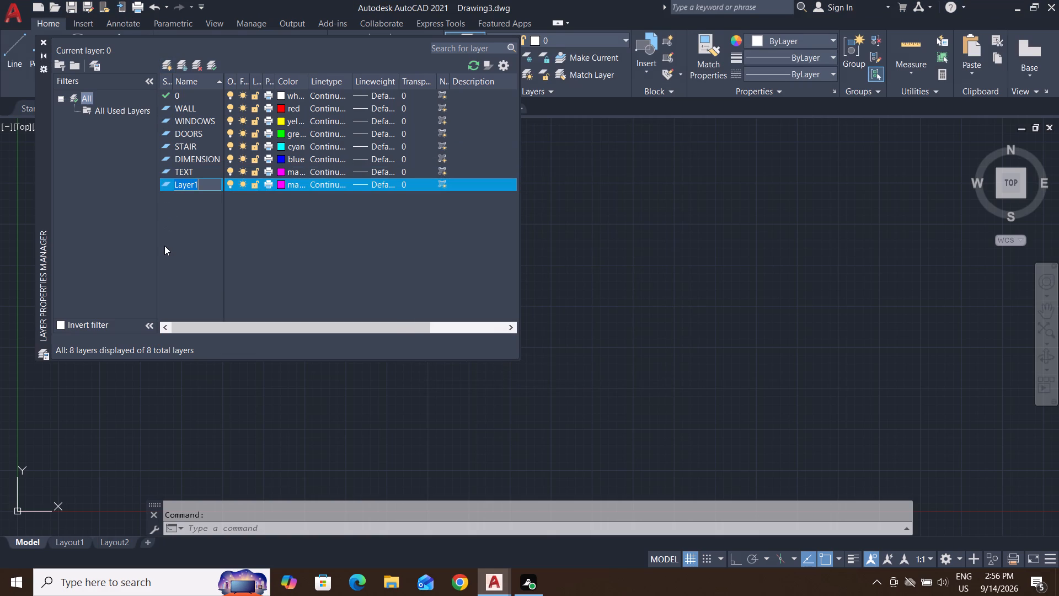
key("BackSpace")
key("BackSpace")
key("BackSpace")
key("BackSpace")
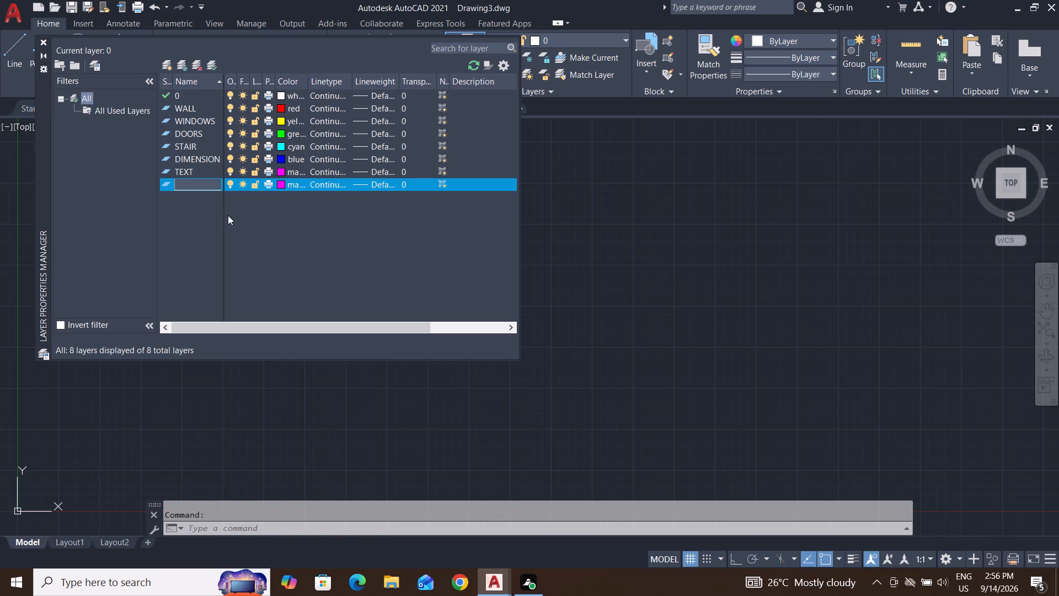
key("b")
key("o")
type("RD")
type("ER")
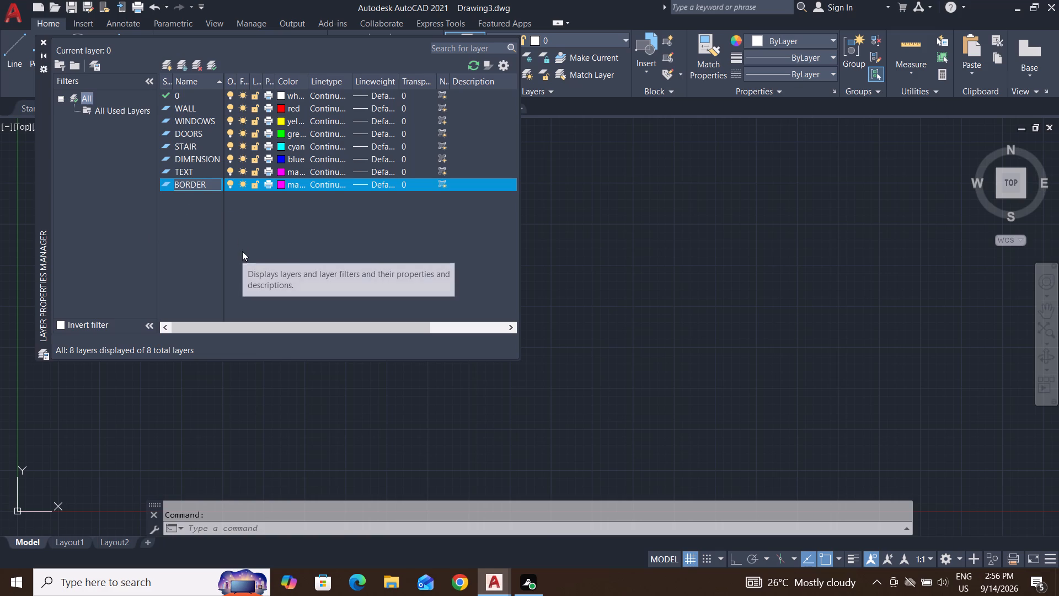
left_click(284, 183)
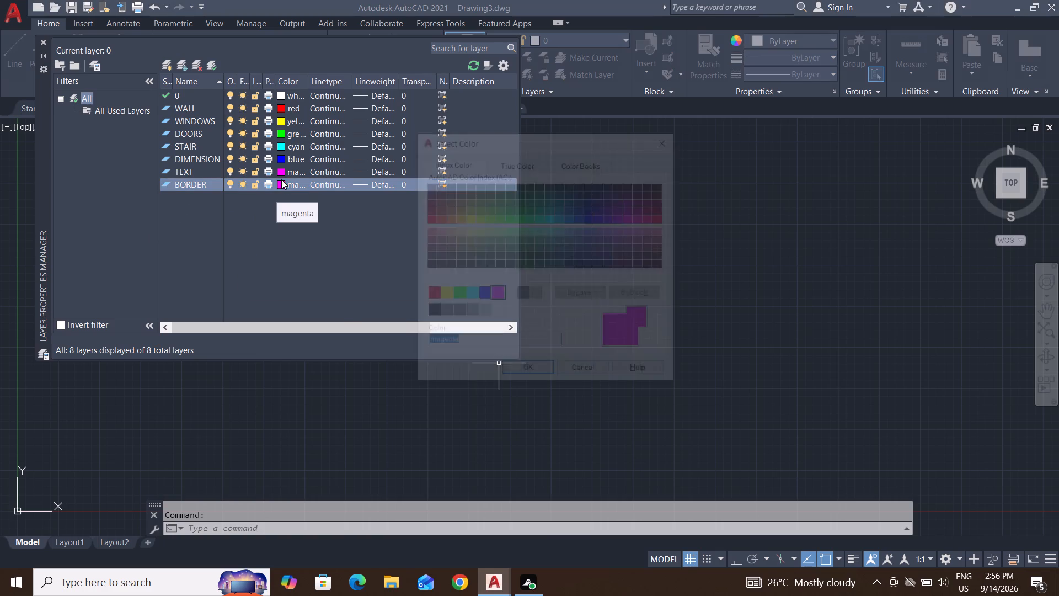
left_click(509, 296)
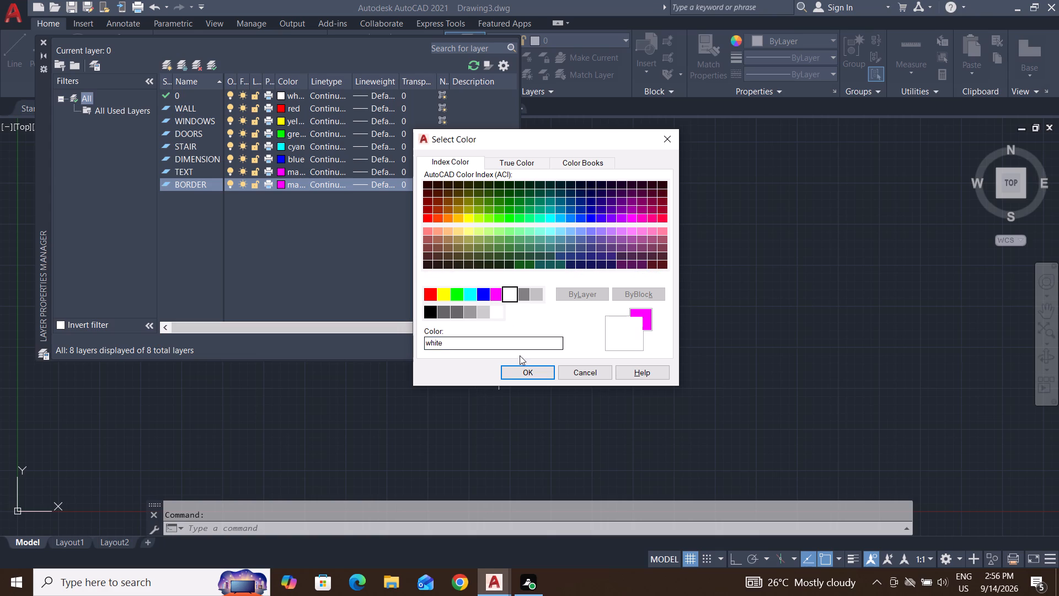
left_click(522, 375)
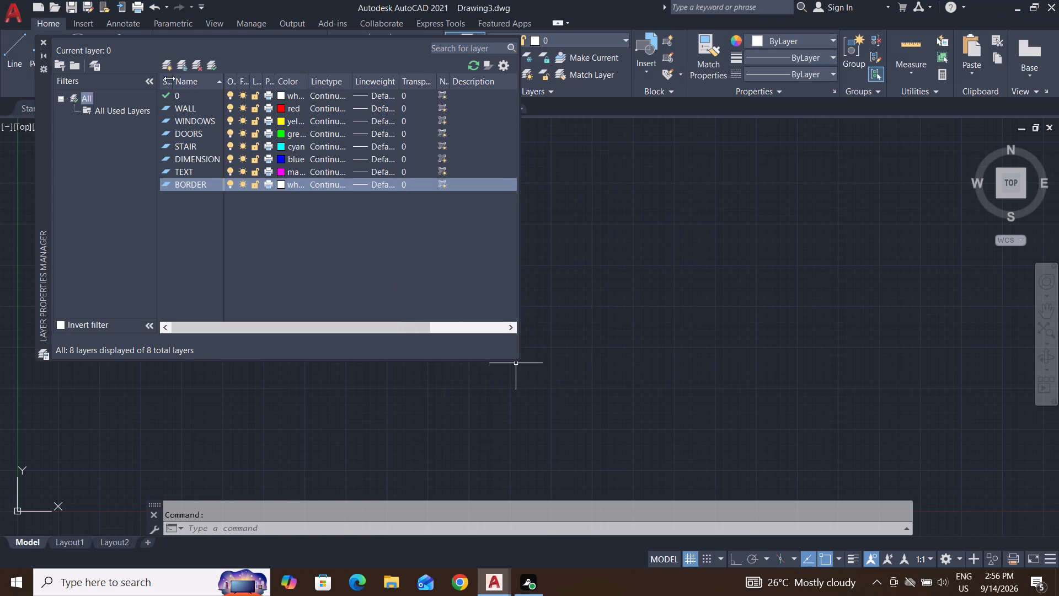
Add one more layer below BORDER, keeping its default name, and close the Layer Properties Manager.
left_click(168, 65)
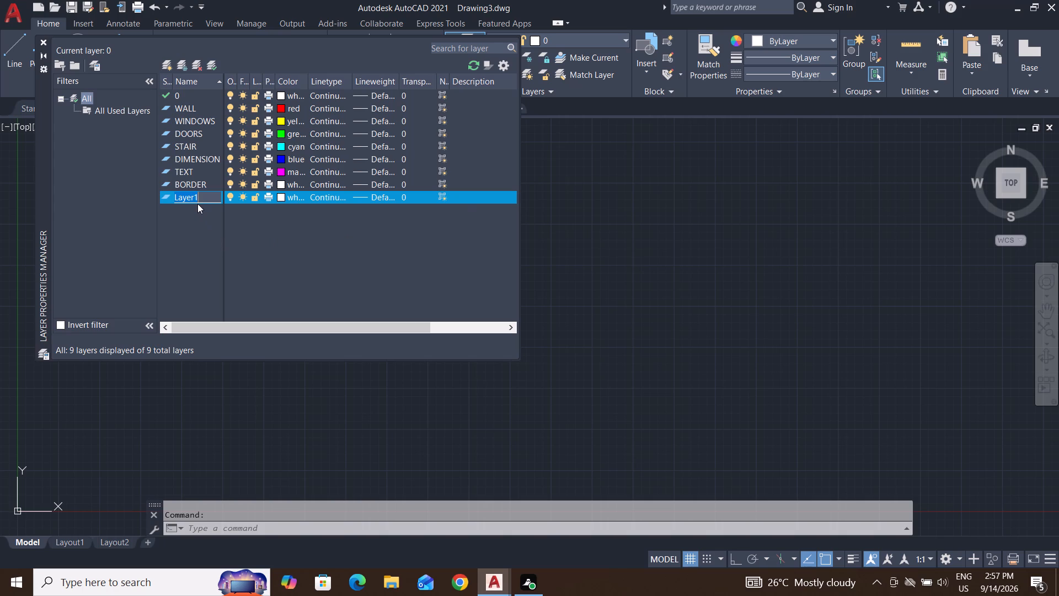
left_click(343, 283)
left_click(710, 219)
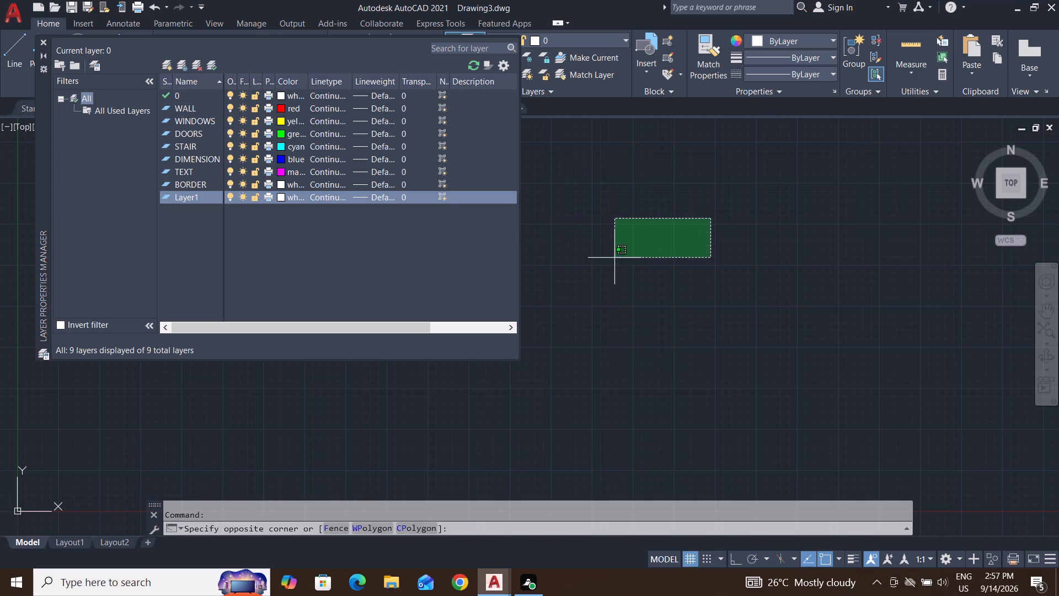
left_click(614, 258)
left_click(44, 44)
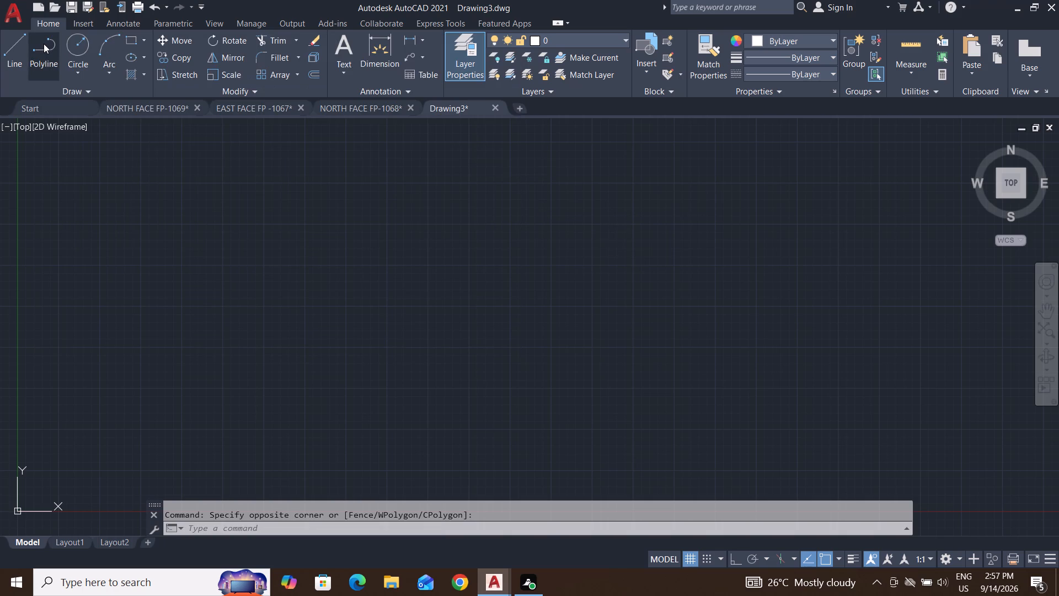
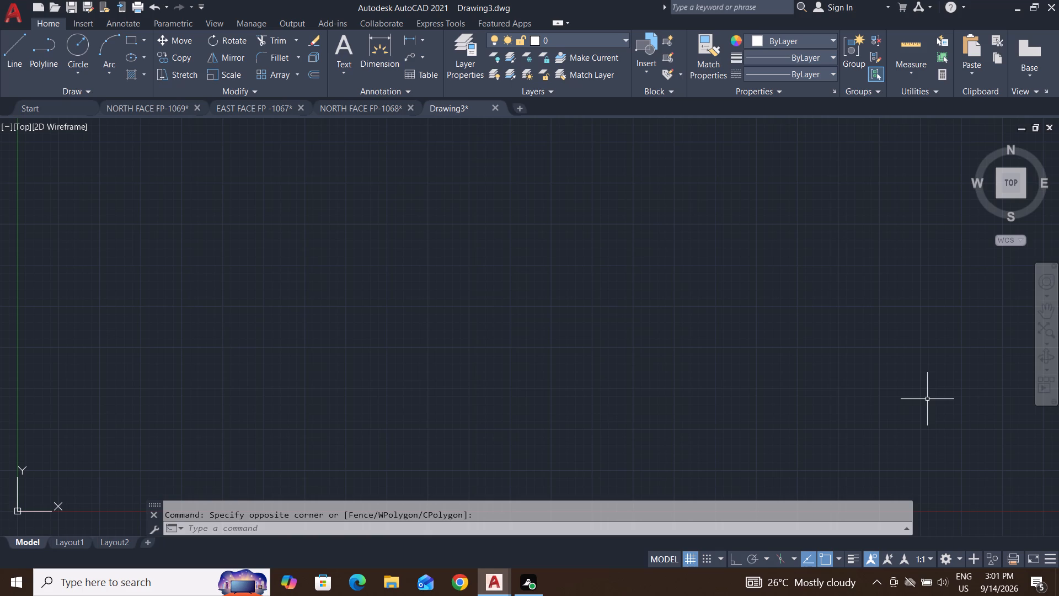
Make WALL the current layer.
left_click(615, 38)
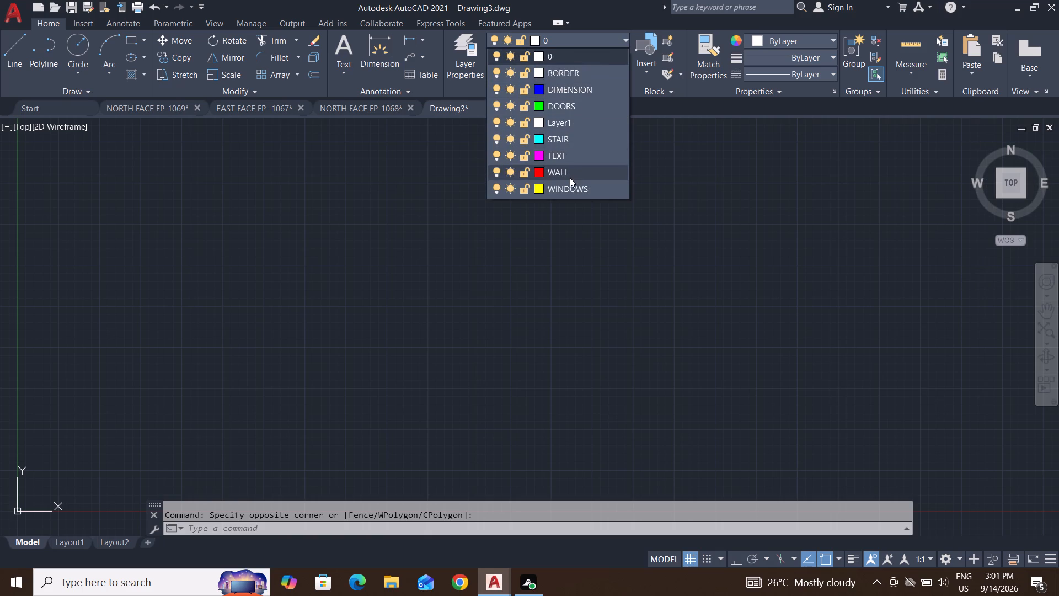
left_click(569, 178)
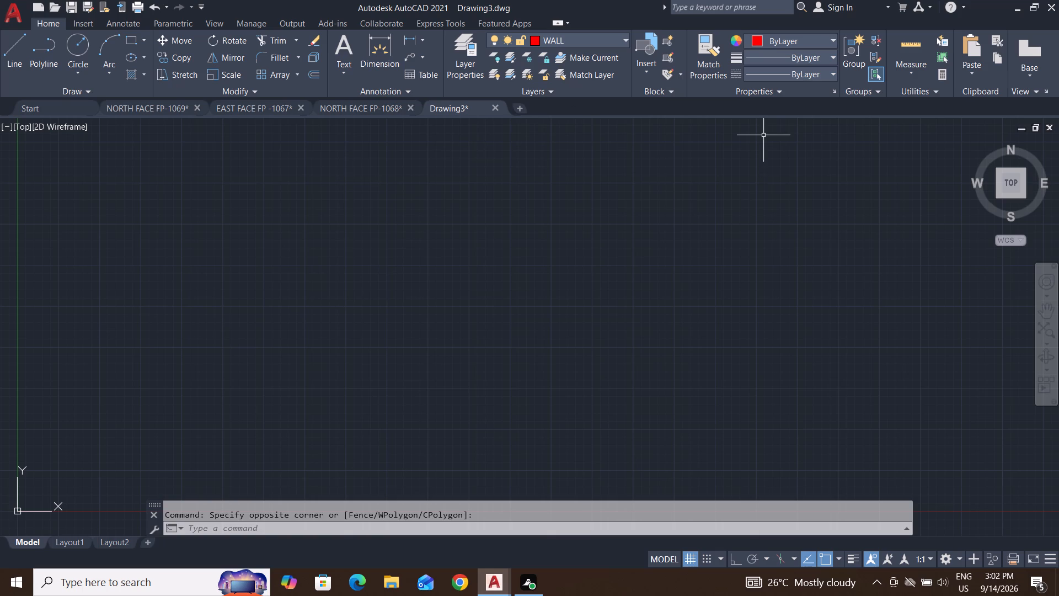
key("Escape")
key("Escape")
key("Escape")
Turn on Ortho mode and try to draw a horizontal line 37' long.
left_click(10, 43)
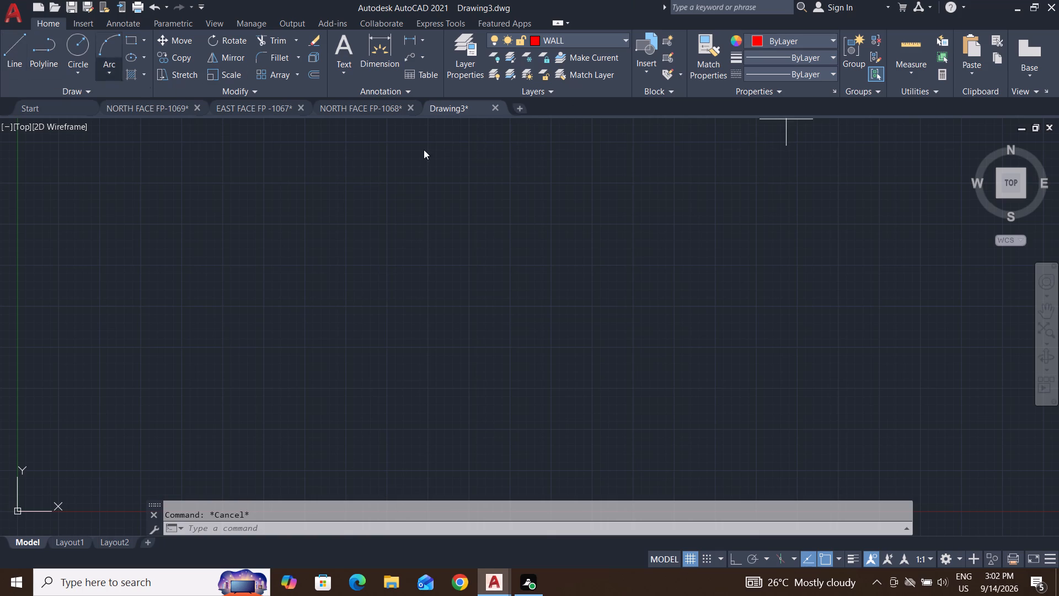
left_click(257, 197)
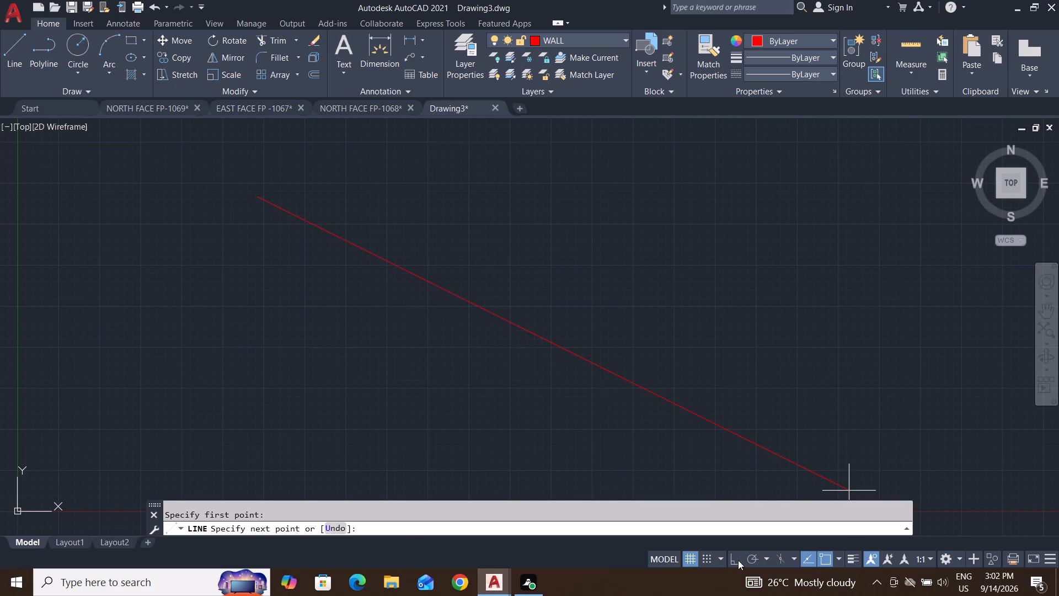
left_click(738, 560)
key("6")
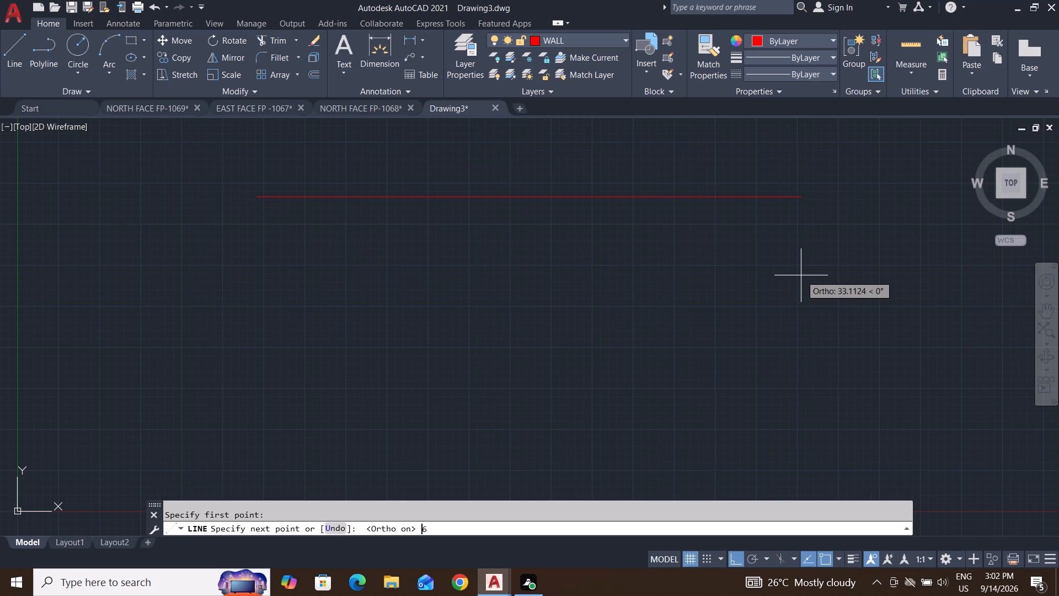
key("BackSpace")
type("37")
key("apostrophe")
key("Return")
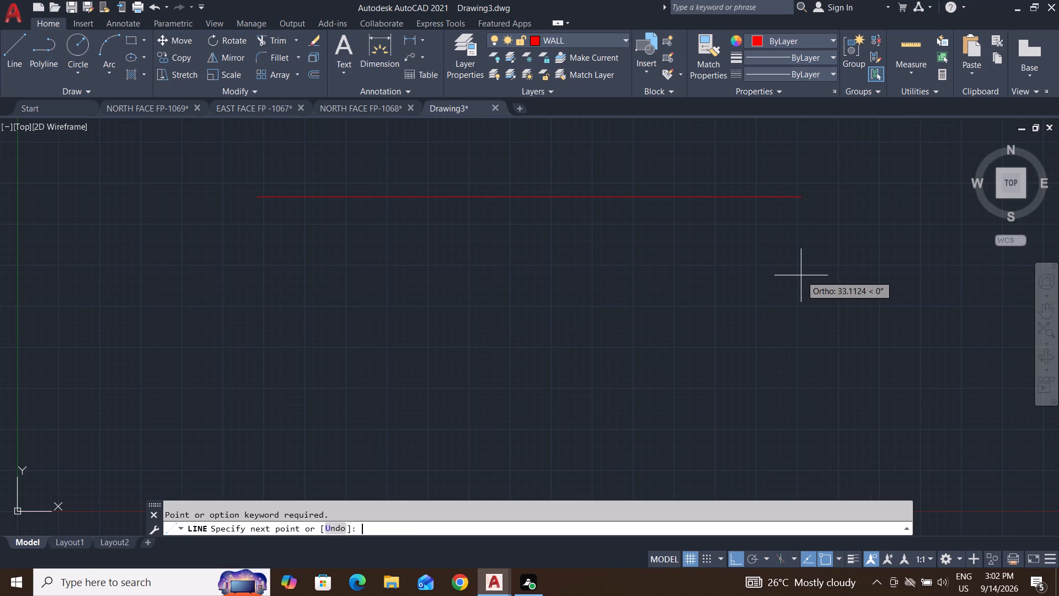
middle_click_drag(302, 324, 450, 311)
key("Escape")
key("Escape")
key("Escape")
key("Escape")
key("Escape")
key("Escape")
key("Escape")
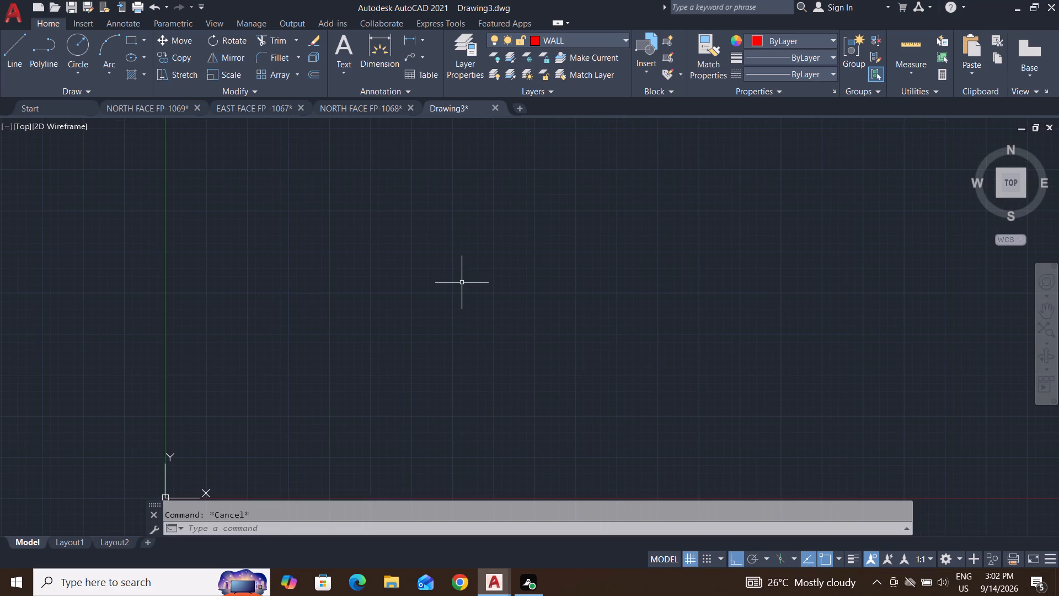
key("Escape")
Set the drawing's length units to Engineering with a precision of 0'-0".
type("UN")
key("Return")
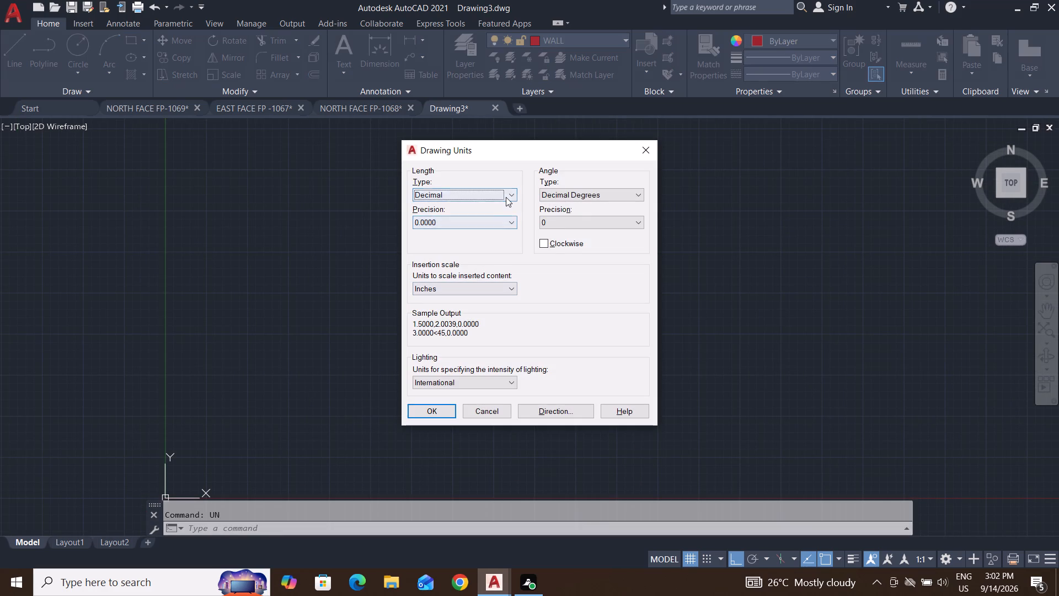
left_click(506, 197)
left_click(505, 226)
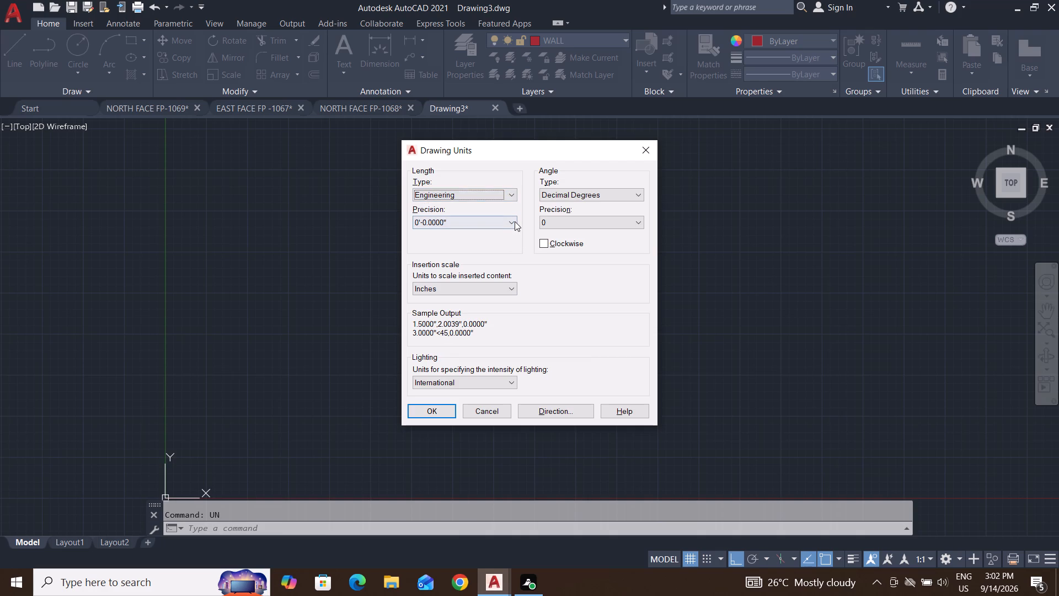
left_click(514, 221)
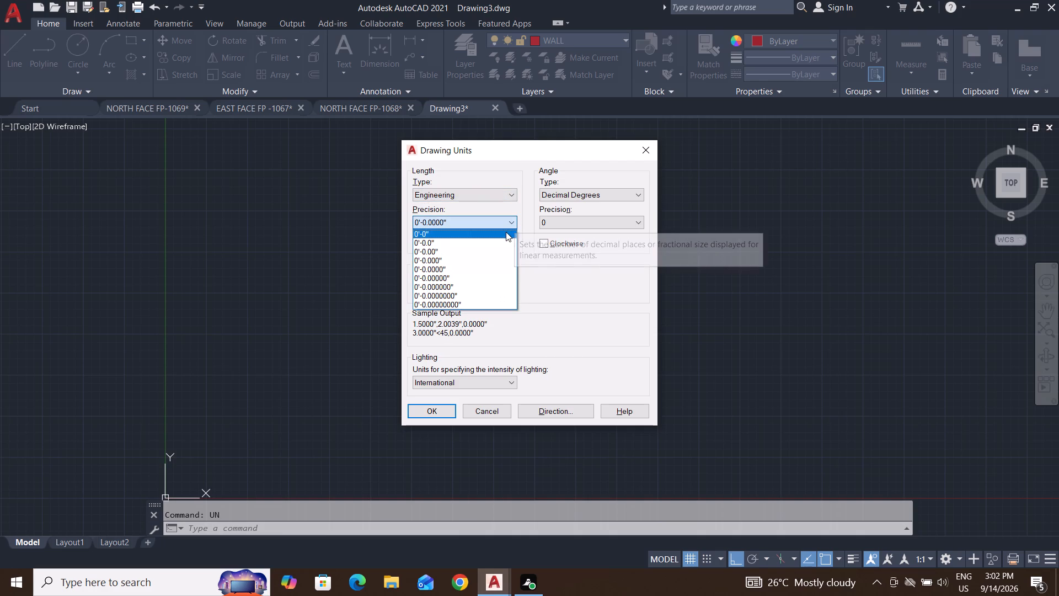
left_click(506, 232)
left_click(436, 414)
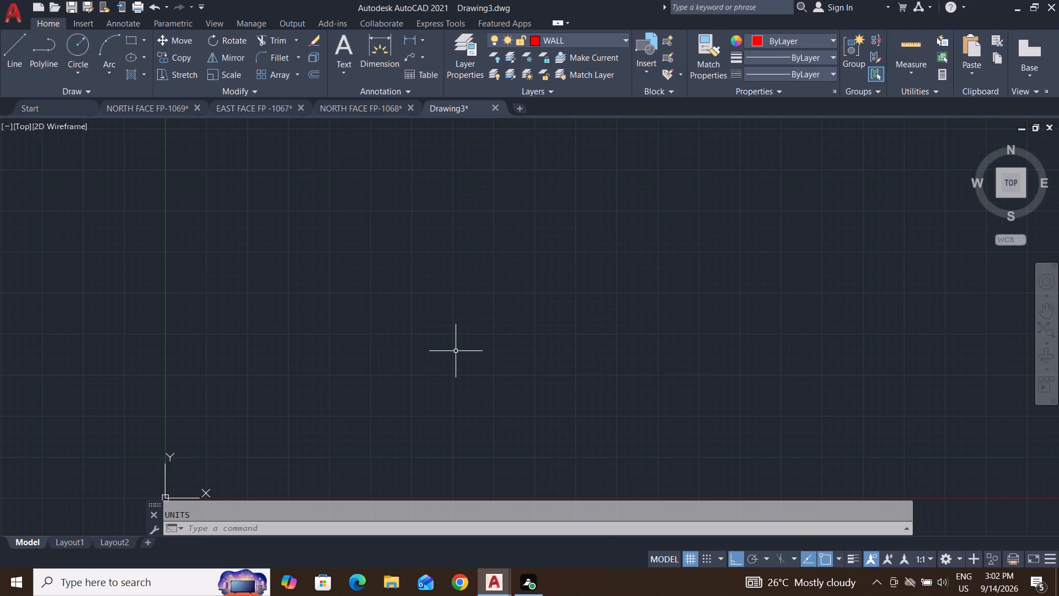
Modify the Standard dimension style's primary units to Engineering format with 0'-0" precision.
key("d")
key("Return")
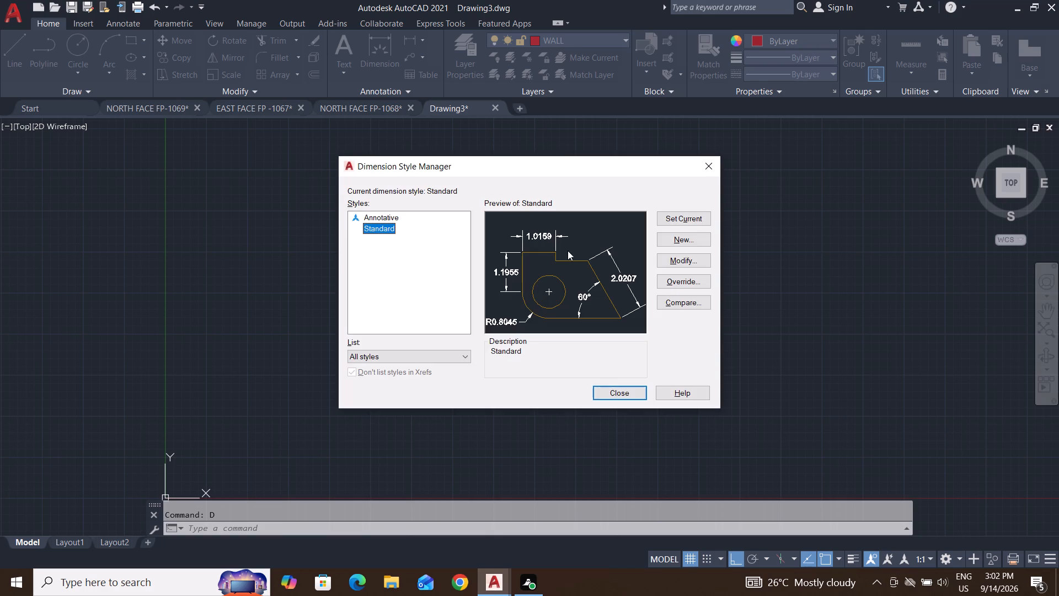
left_click(691, 261)
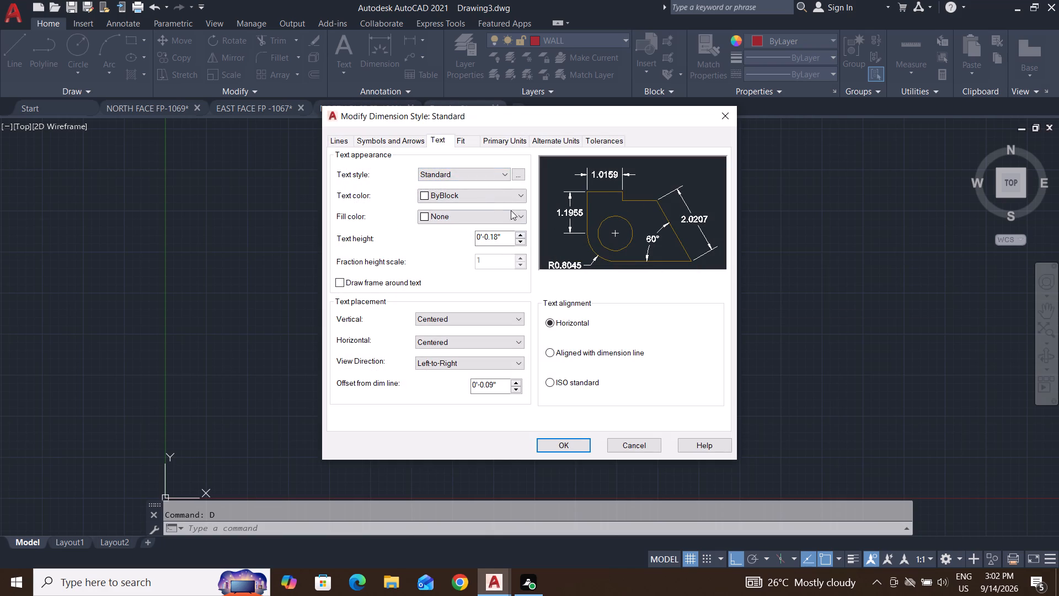
left_click(515, 140)
left_click(512, 167)
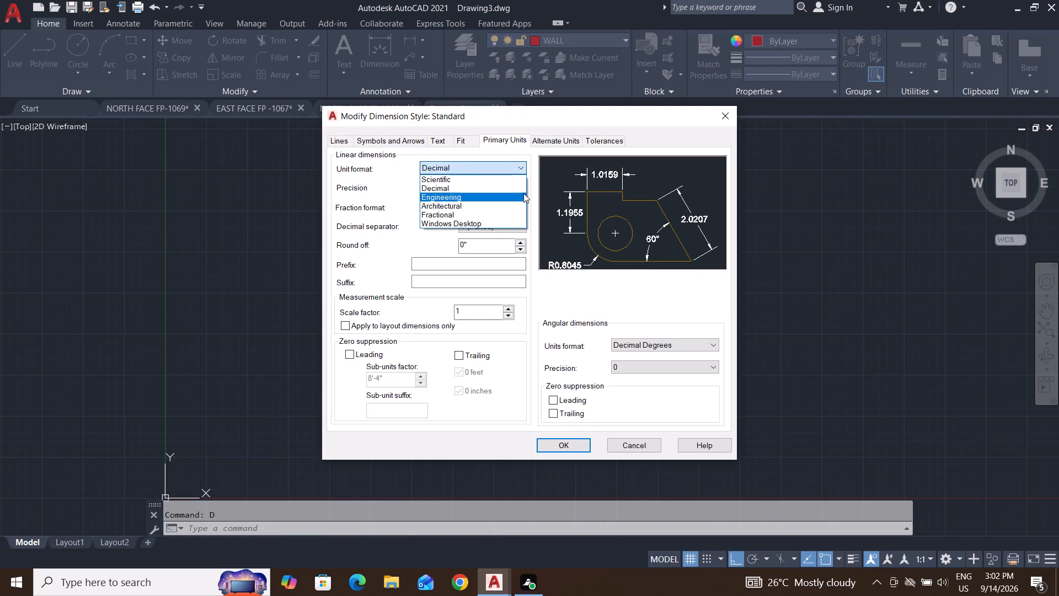
left_click(523, 193)
left_click(523, 188)
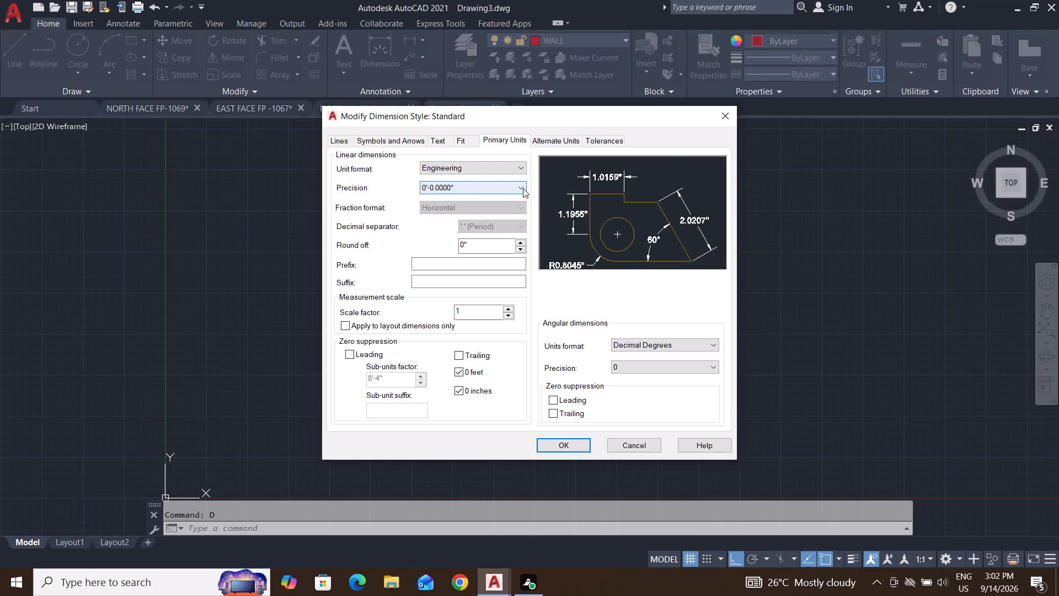
left_click(498, 202)
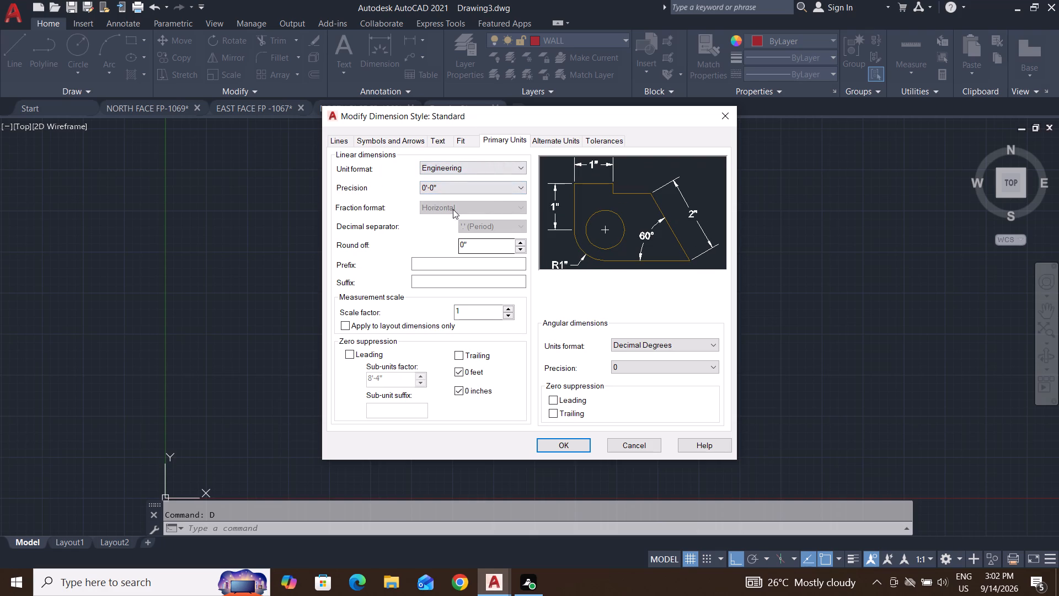
Set the Standard style's text height to 10", aligned with the dimension line, and make the style current.
left_click(437, 140)
left_click_drag(506, 232, 355, 257)
key("BackSpace")
type("10")
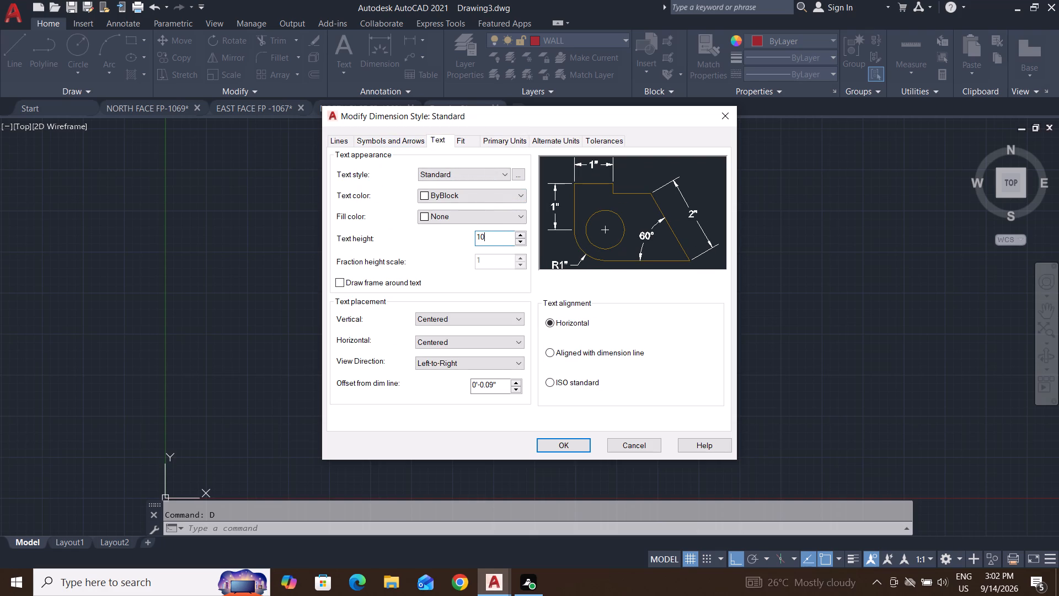
key("shift+quotedbl")
key("Return")
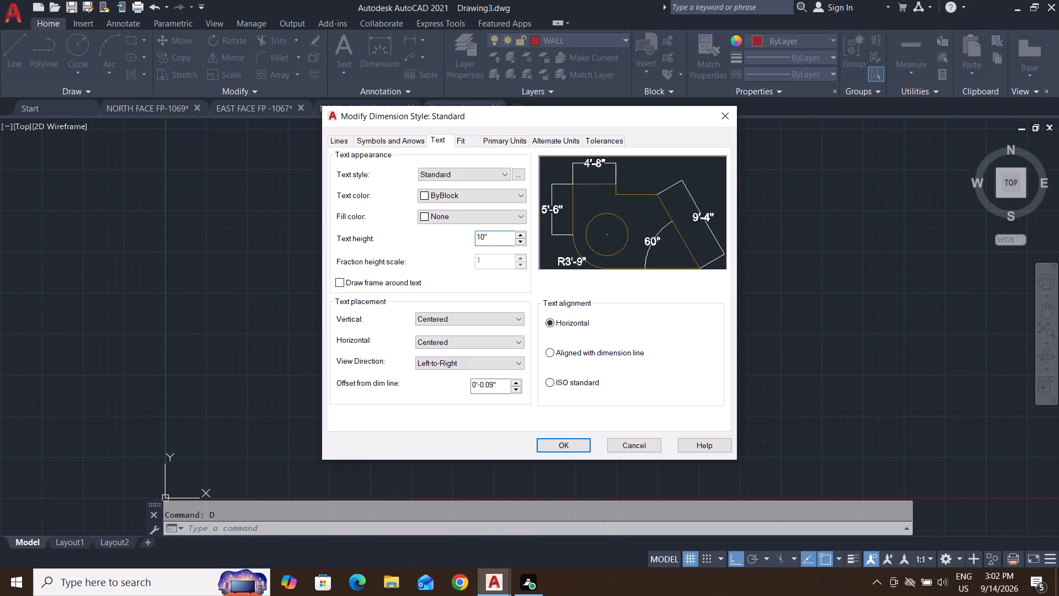
left_click(555, 351)
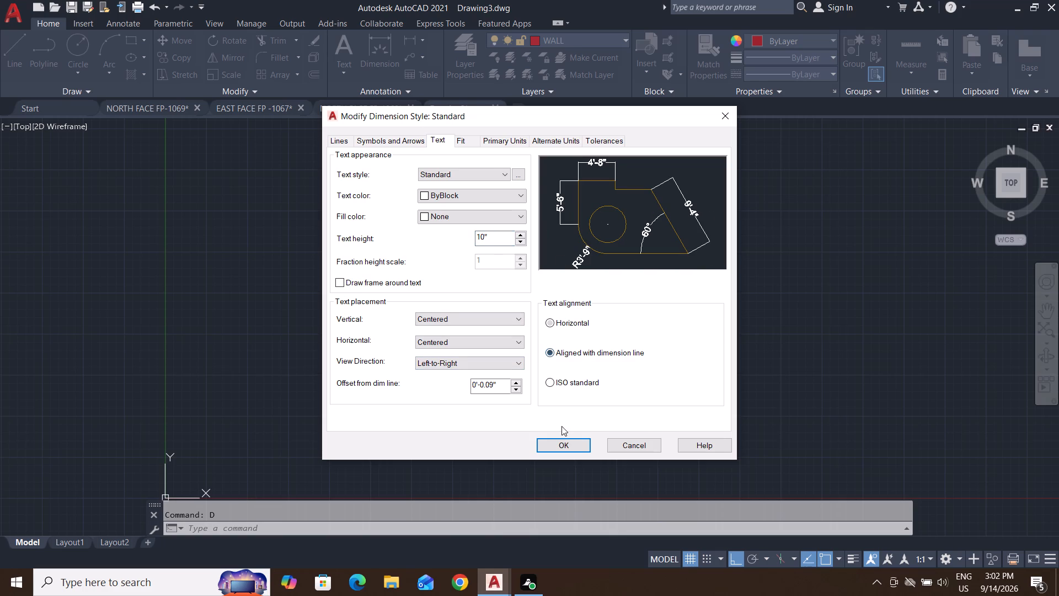
left_click(566, 444)
left_click(689, 214)
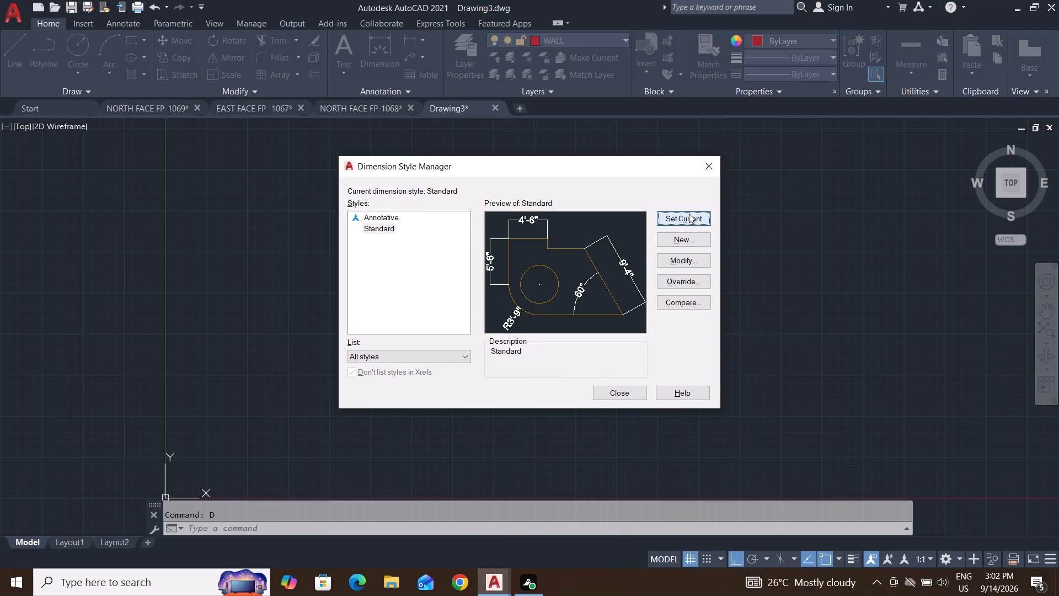
left_click(623, 393)
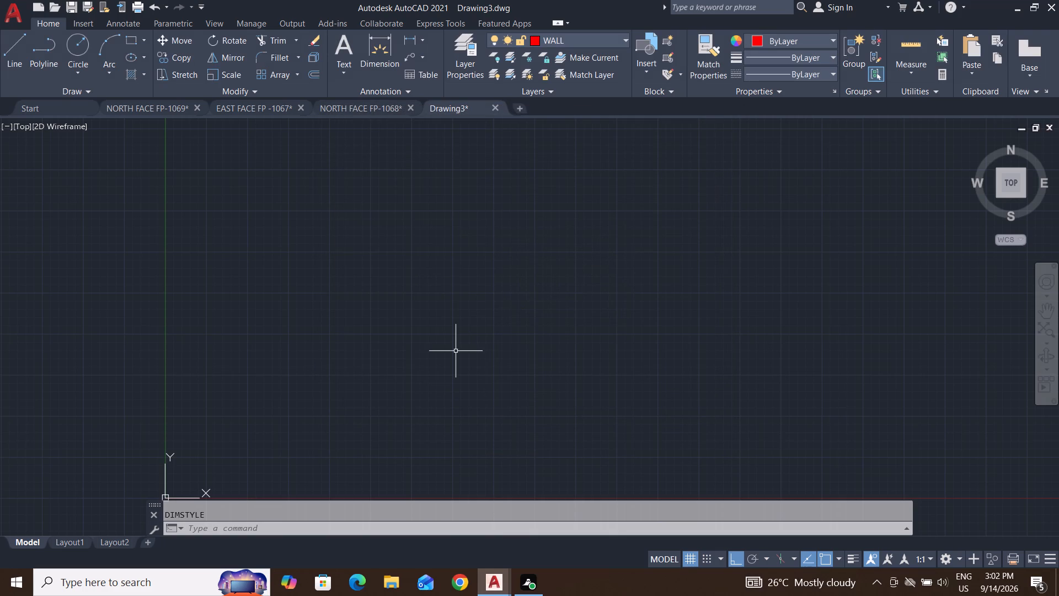
key("Escape")
key("Escape")
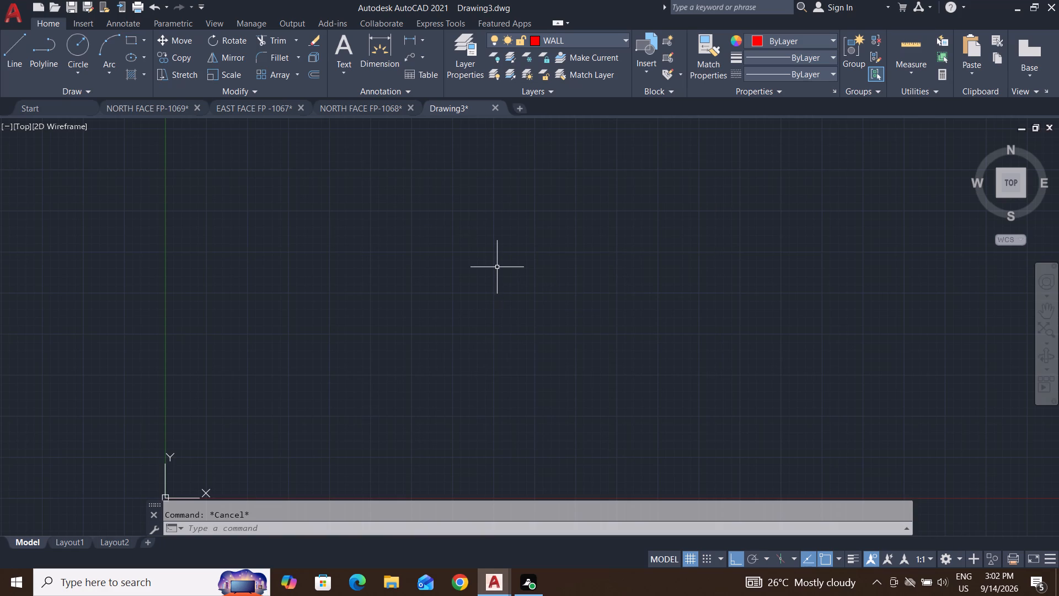
key("Escape")
key("Escape")
key("Escape")
key("Escape")
key("Escape")
Draw a horizontal wall line 37' long, running rightward from a point above the origin.
key("l")
key("Return")
left_click(282, 198)
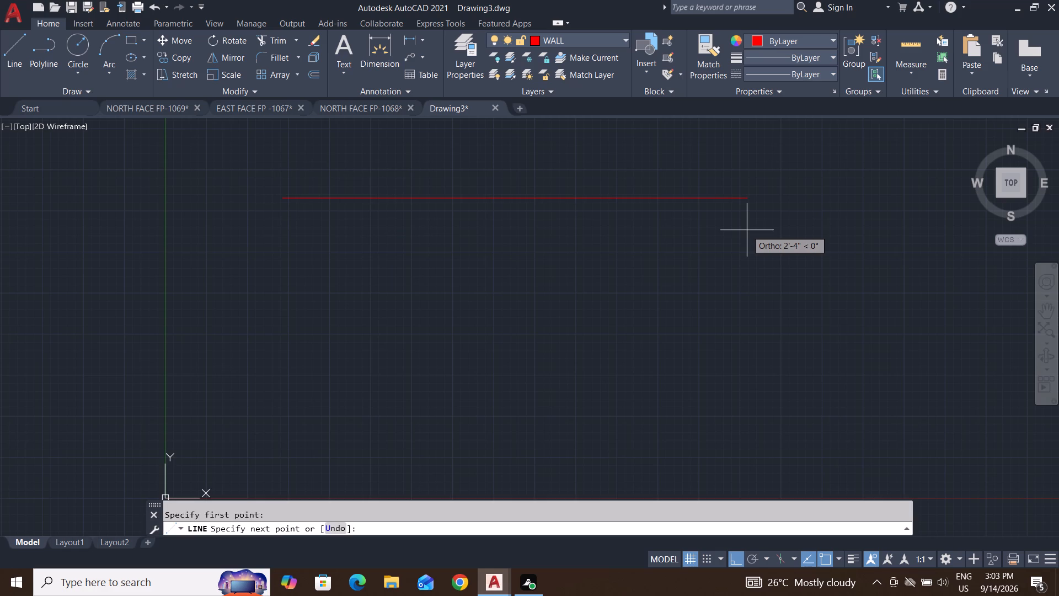
type("37'")
key("Return")
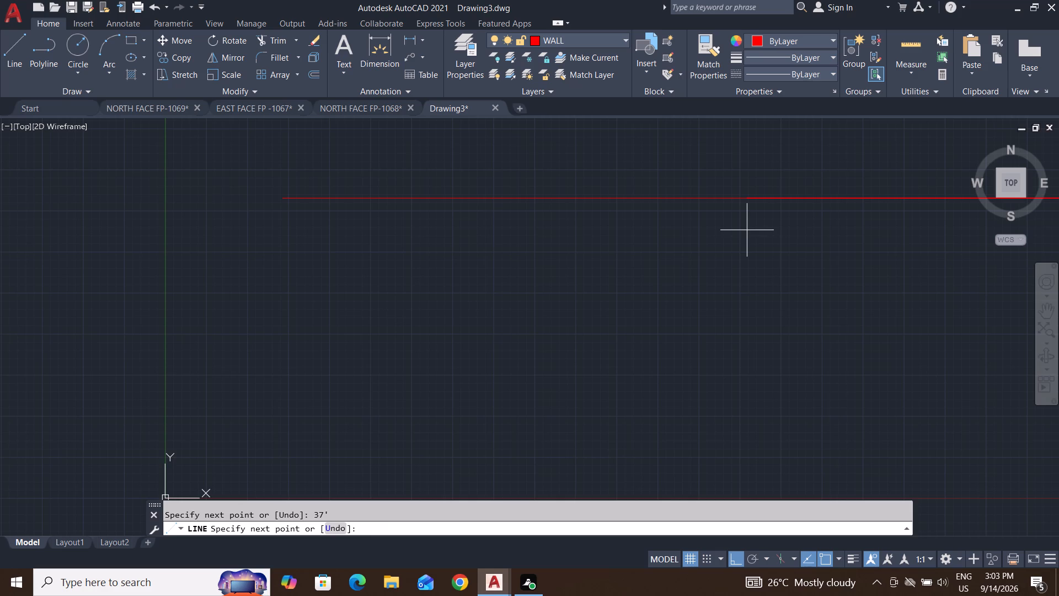
scroll(693, 308, "down", 4)
key("Escape")
key("Escape")
key("Escape")
key("Escape")
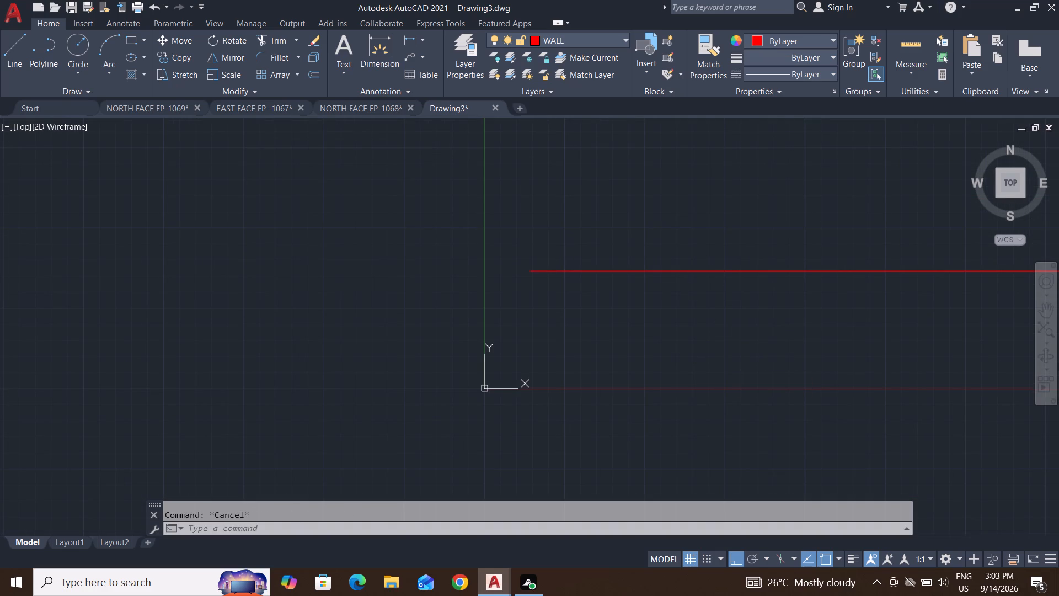
key("Escape")
Add a linear dimension across the full length of the wall line, placed just above it.
scroll(659, 246, "down", 2)
middle_click_drag(817, 290, 478, 307)
scroll(599, 317, "down", 3)
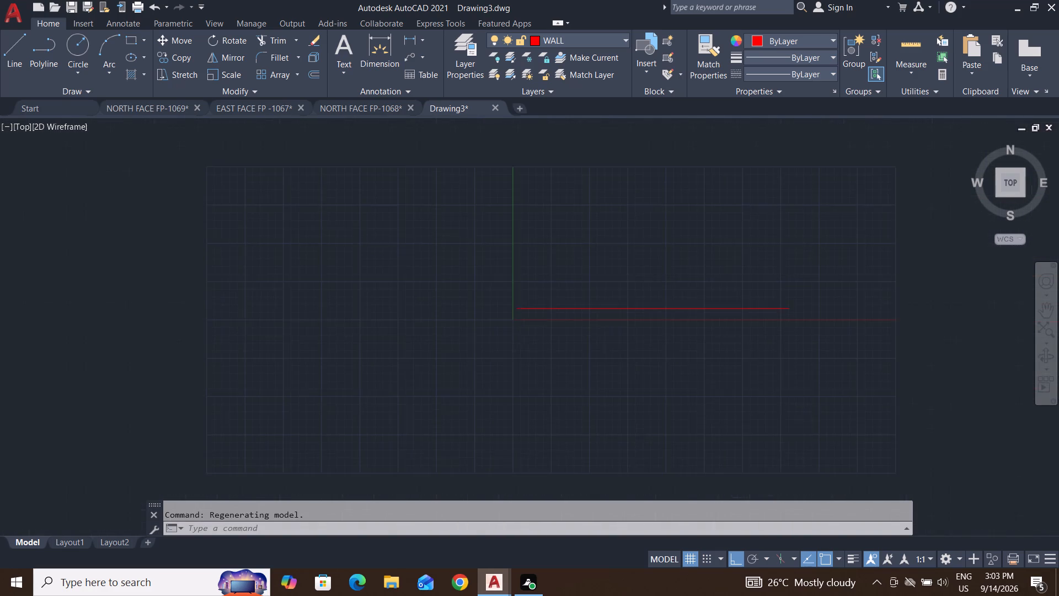
middle_click_drag(727, 354, 650, 338)
key("Escape")
key("Escape")
key("Escape")
key("Escape")
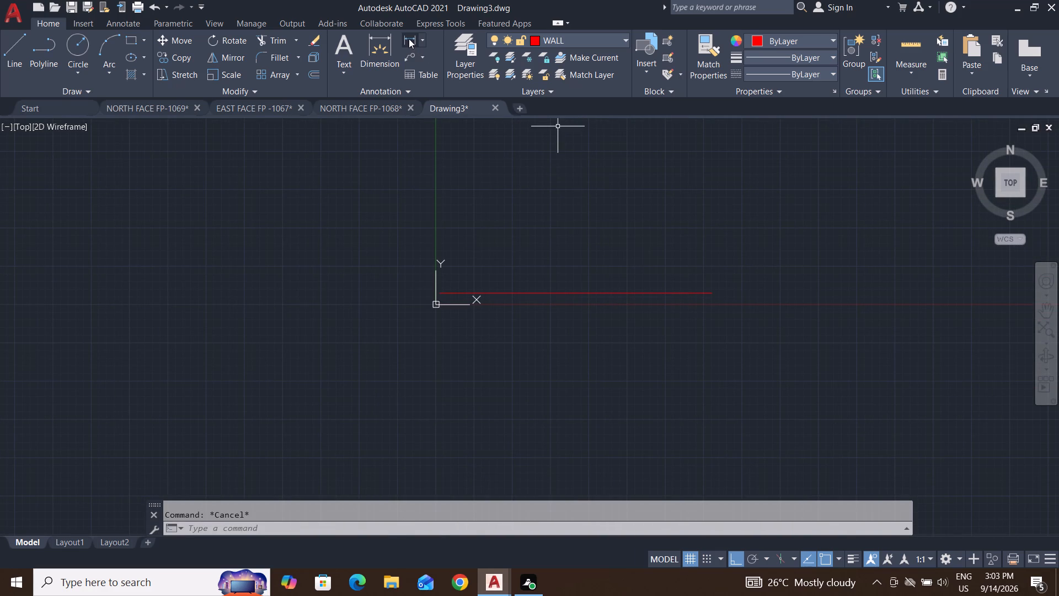
left_click(409, 39)
scroll(732, 309, "up", 1)
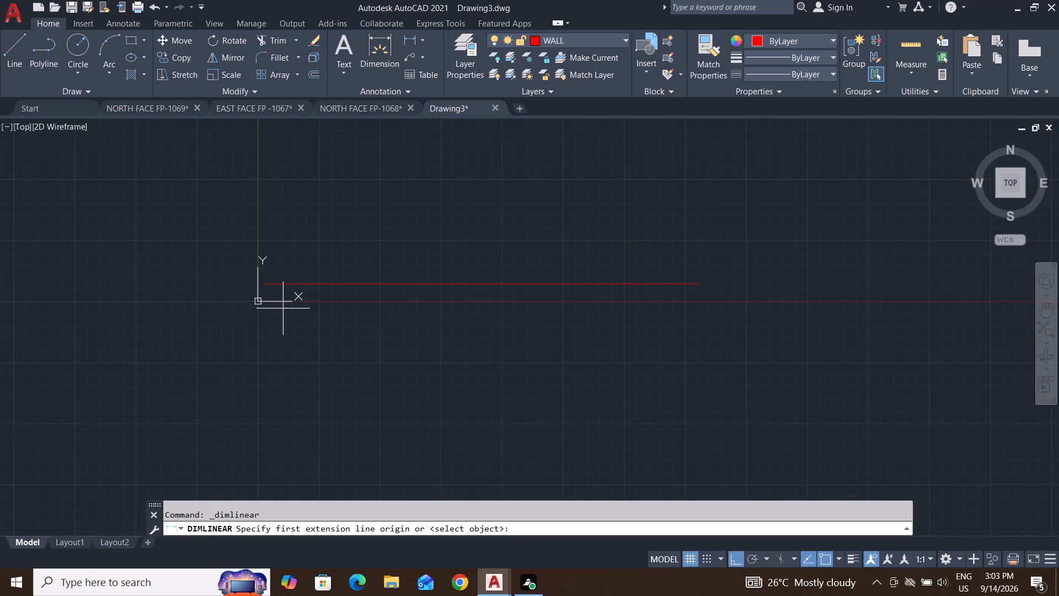
left_click(263, 283)
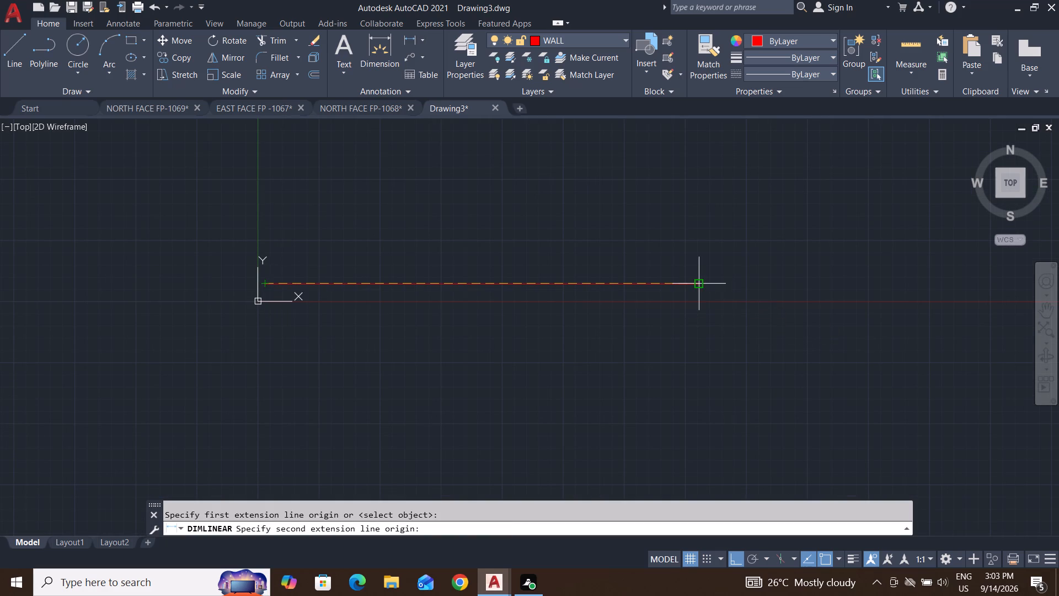
left_click(697, 285)
left_click(694, 257)
key("Escape")
key("Escape")
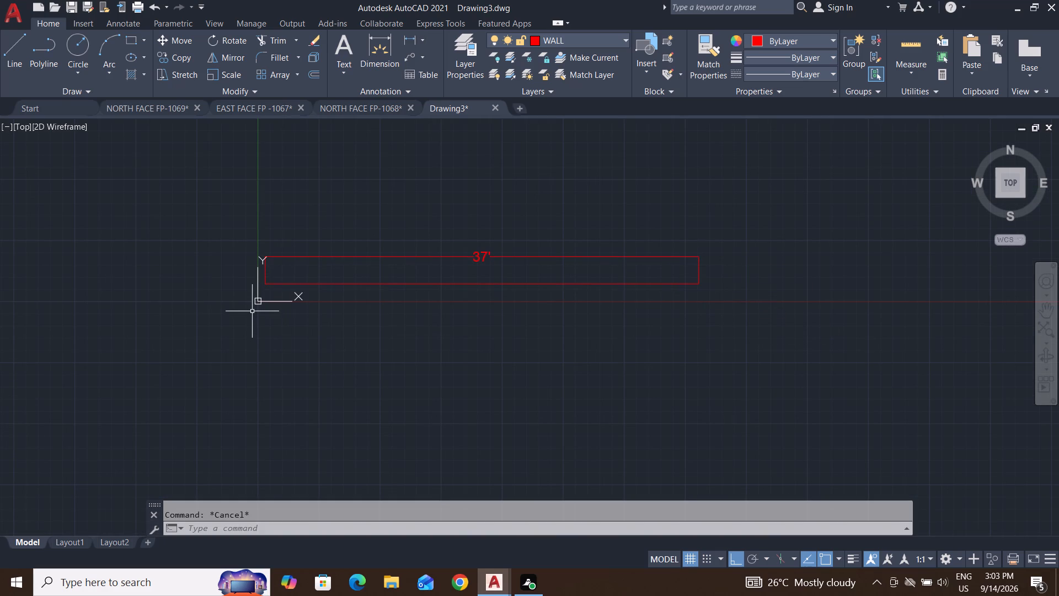
Turn off Ortho mode and move the UCS origin down and away from the wall line, to its lower left.
left_click(259, 302)
left_click(258, 300)
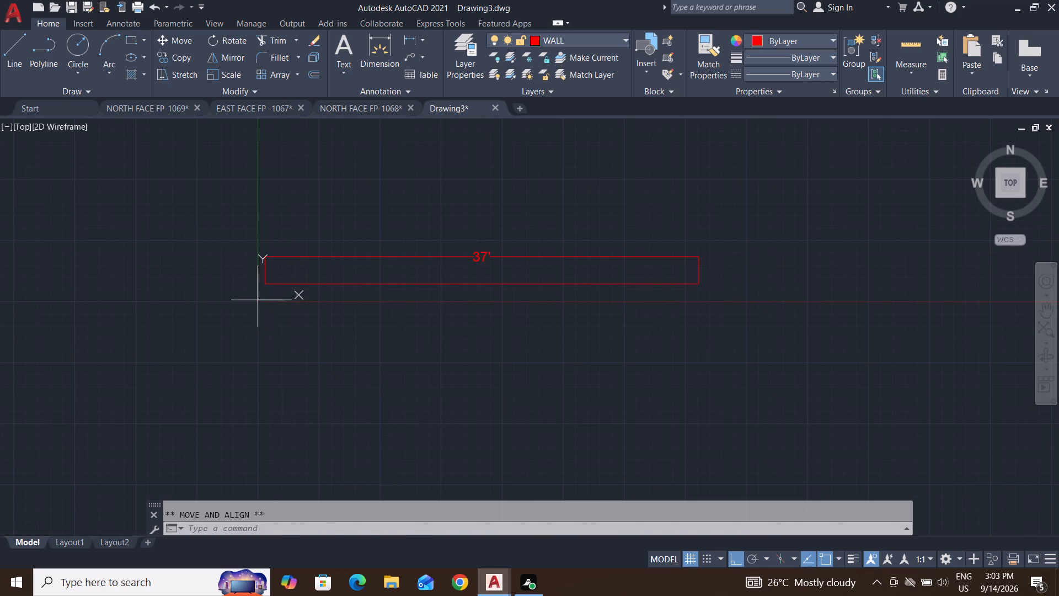
left_click(741, 561)
left_click(15, 524)
key("Escape")
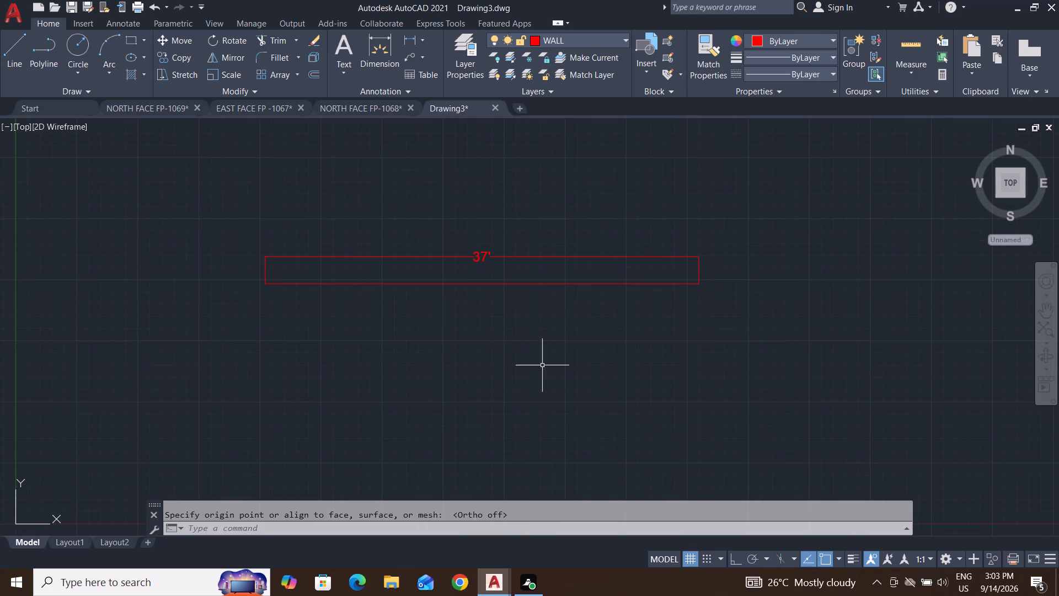
Delete the 37' linear dimension above the wall line.
scroll(576, 357, "down", 1)
key("Escape")
scroll(576, 357, "down", 1)
middle_click_drag(576, 357, 596, 325)
scroll(595, 313, "up", 2)
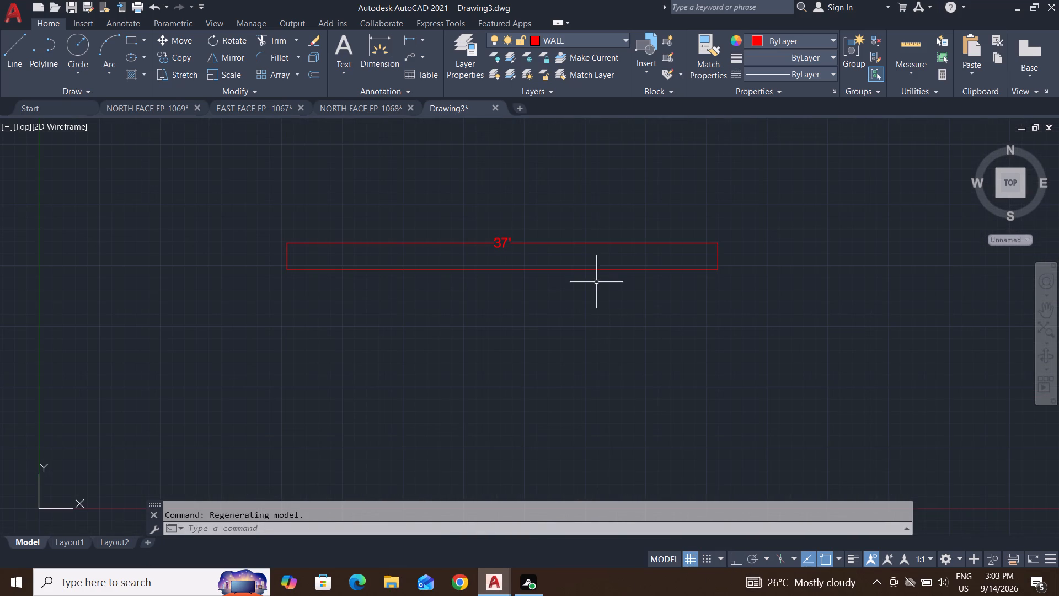
left_click(593, 249)
left_click(494, 179)
key("Delete")
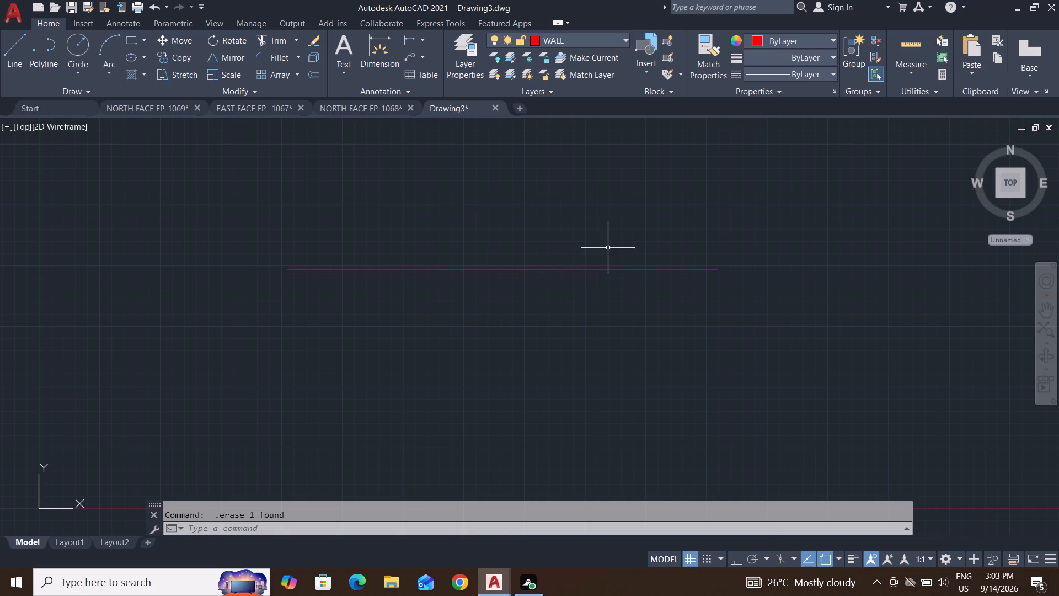
key("Escape")
key("Escape")
key("Escape")
With Ortho on, draw wall lines from the existing line's right end 32' down, 37' left, and back up to its left end.
left_click(5, 52)
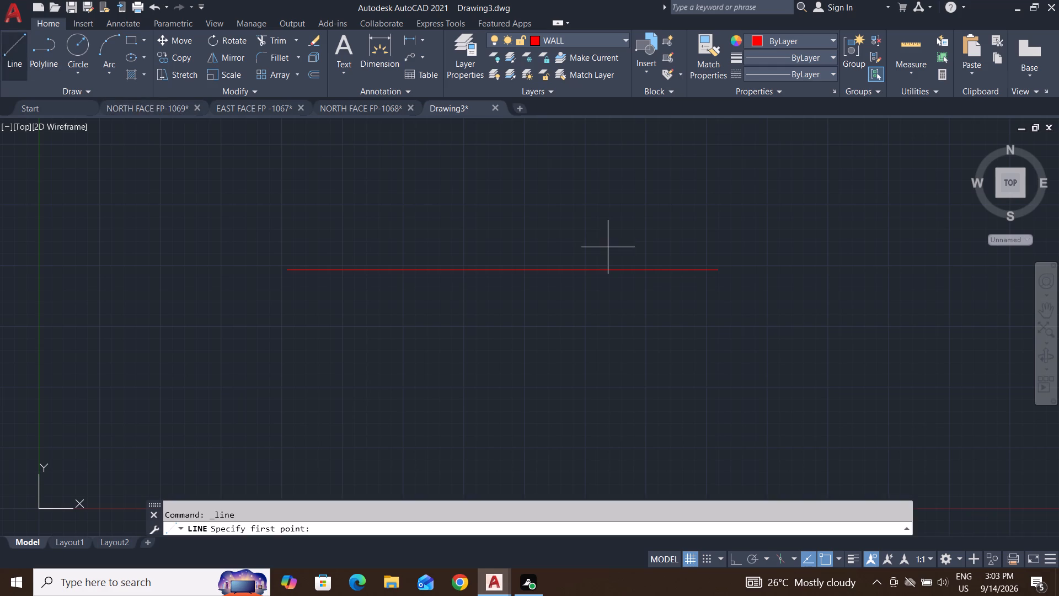
middle_click_drag(942, 441, 827, 271)
scroll(791, 291, "down", 1)
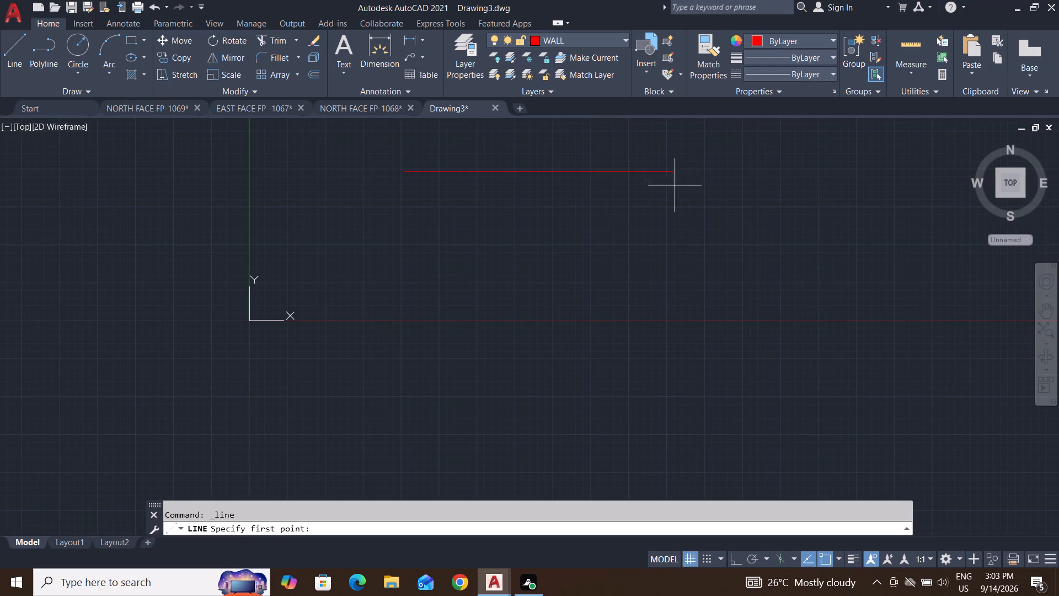
left_click(671, 169)
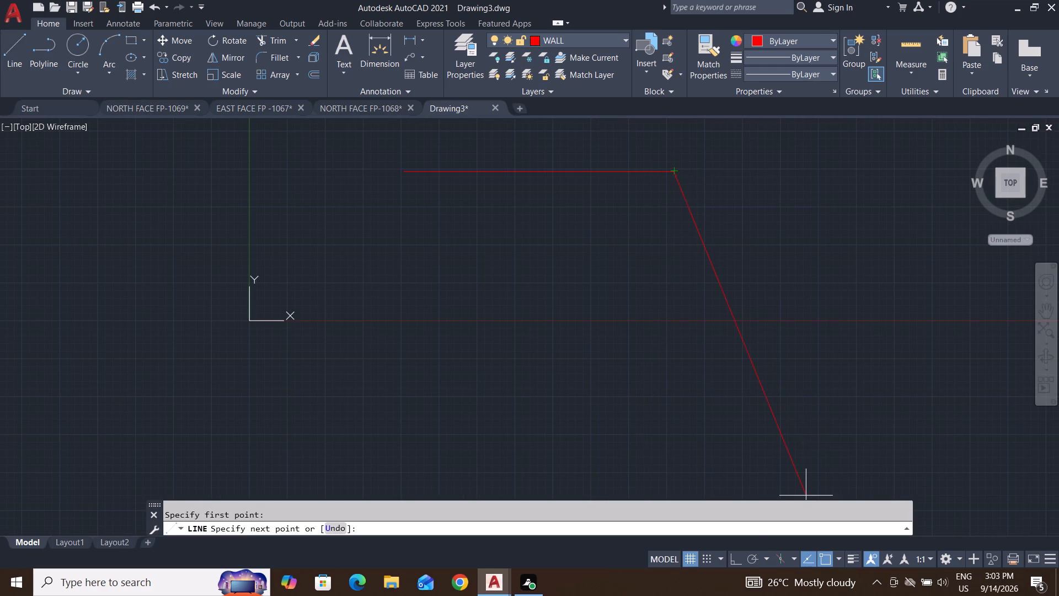
left_click(739, 557)
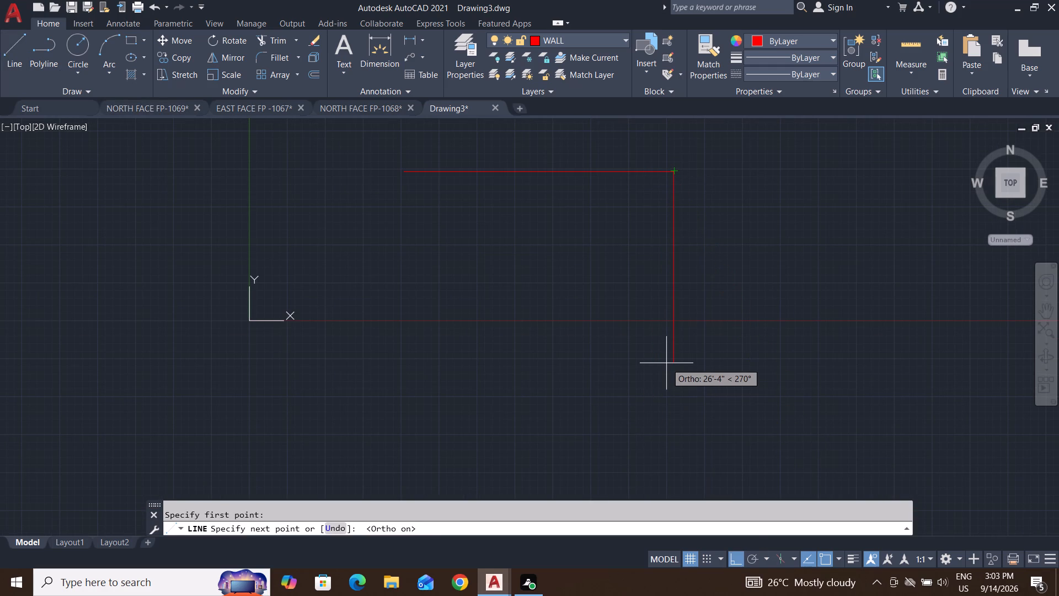
type("31")
key("BackSpace")
type("2'")
key("Return")
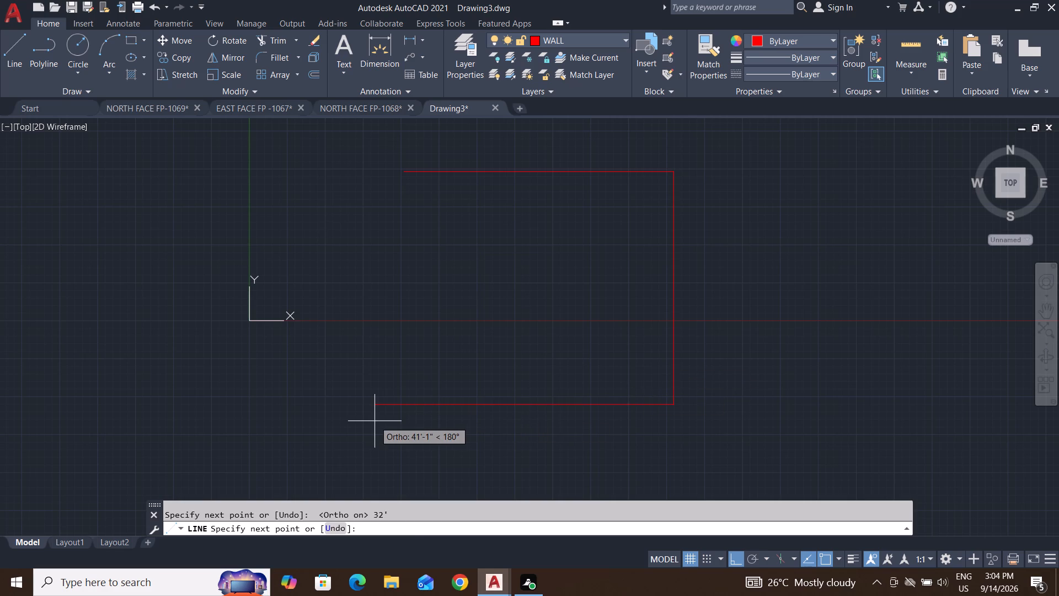
type("37")
key("apostrophe")
key("Return")
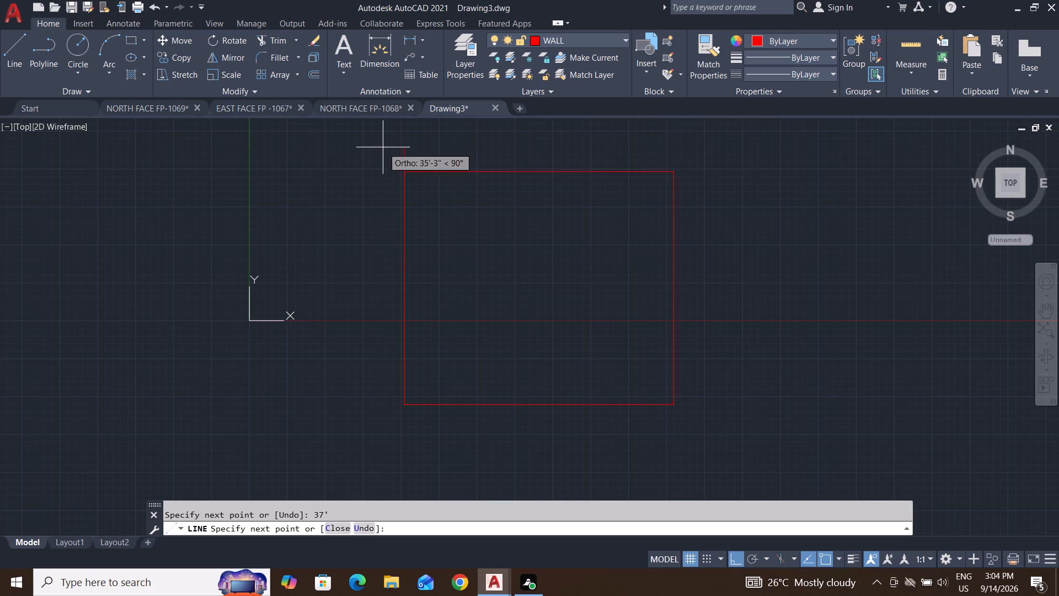
left_click(404, 169)
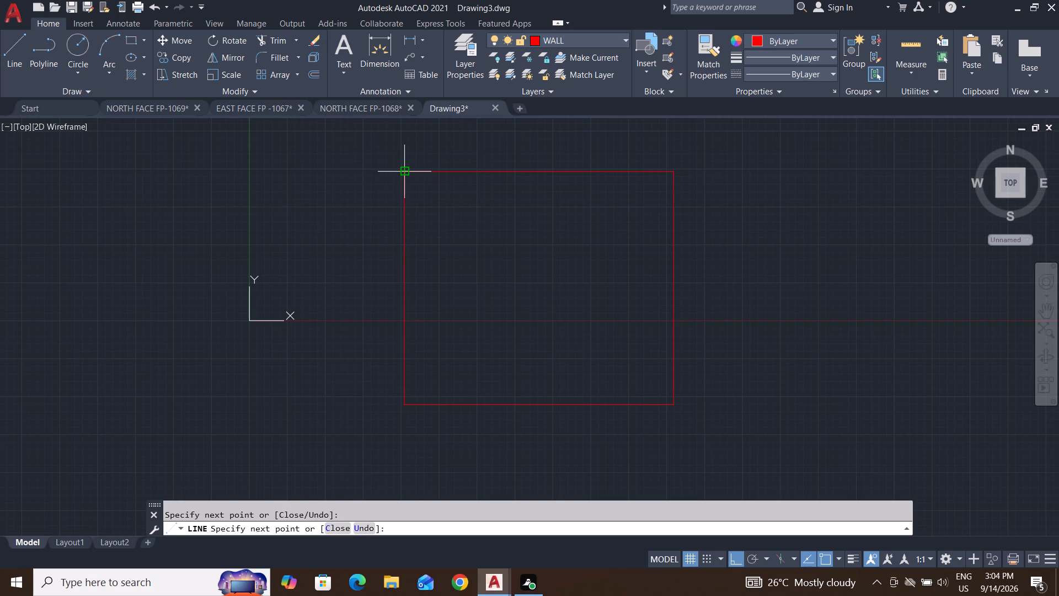
key("Escape")
key("Escape")
key("Escape")
key("Escape")
key("Escape")
key("Escape")
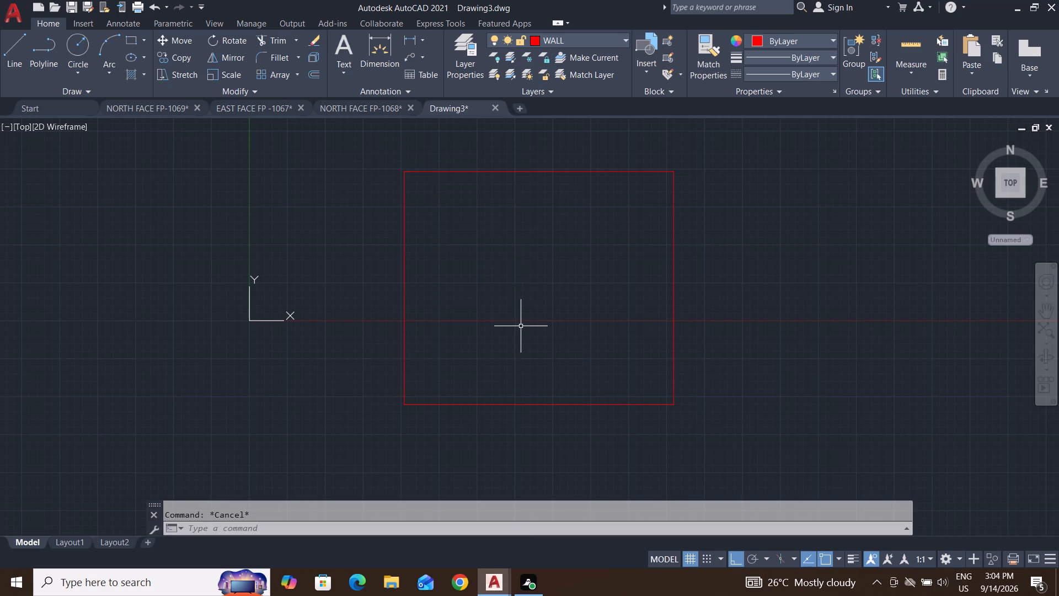
Offset all four outer wall lines 10" inward to give the walls their thickness.
type("O 1")
type("0\"")
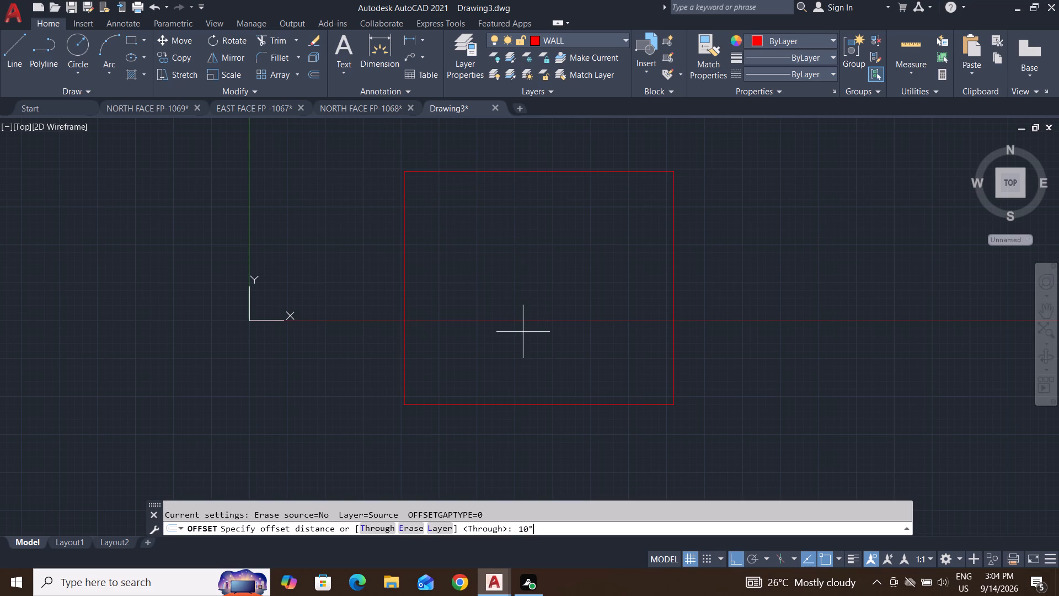
key("Return")
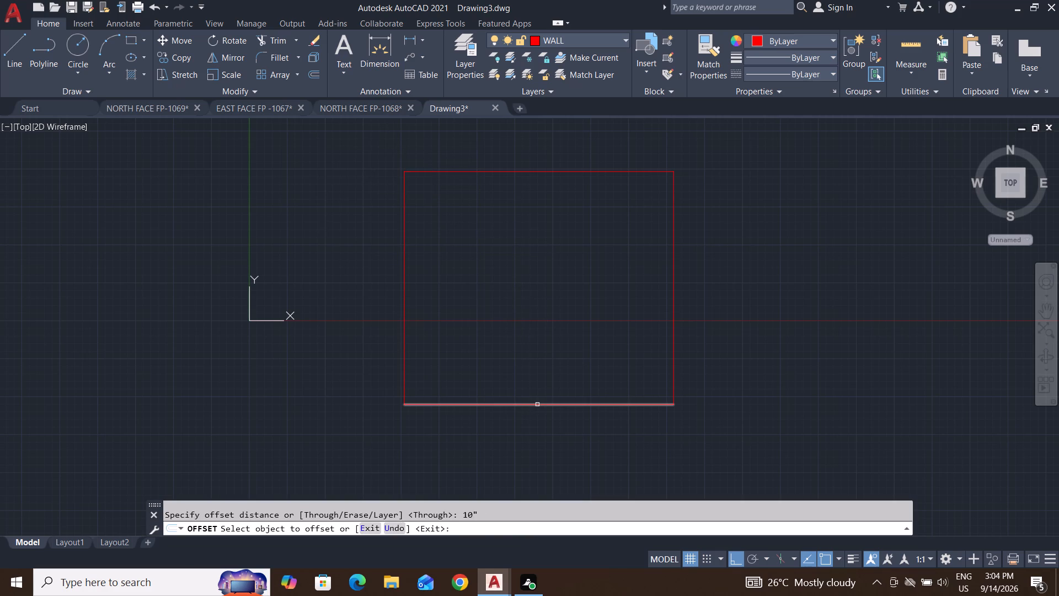
left_click_drag(537, 405, 539, 400)
left_click(547, 371)
left_click(403, 353)
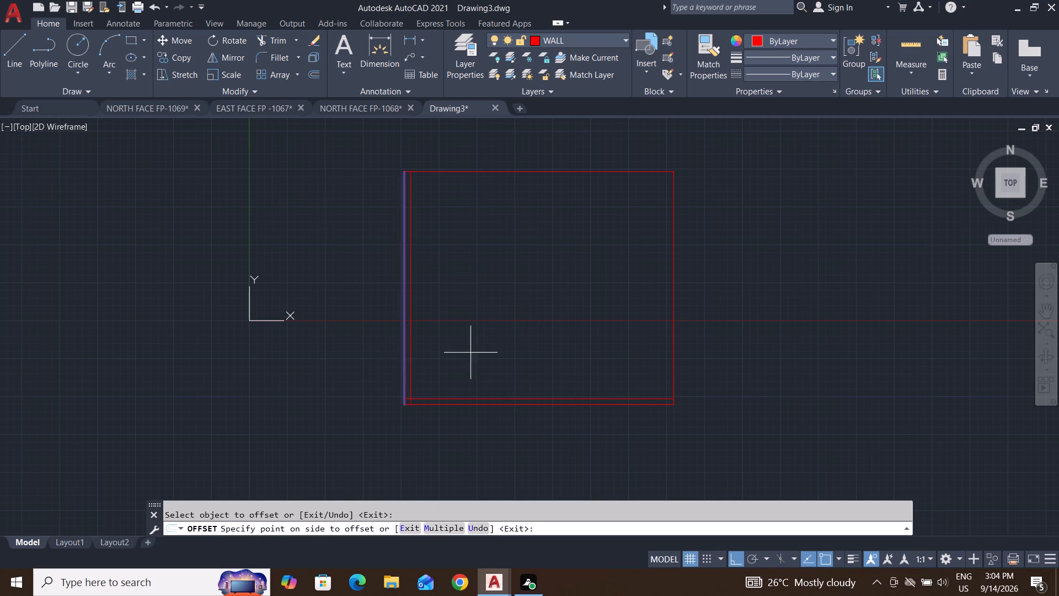
left_click(494, 353)
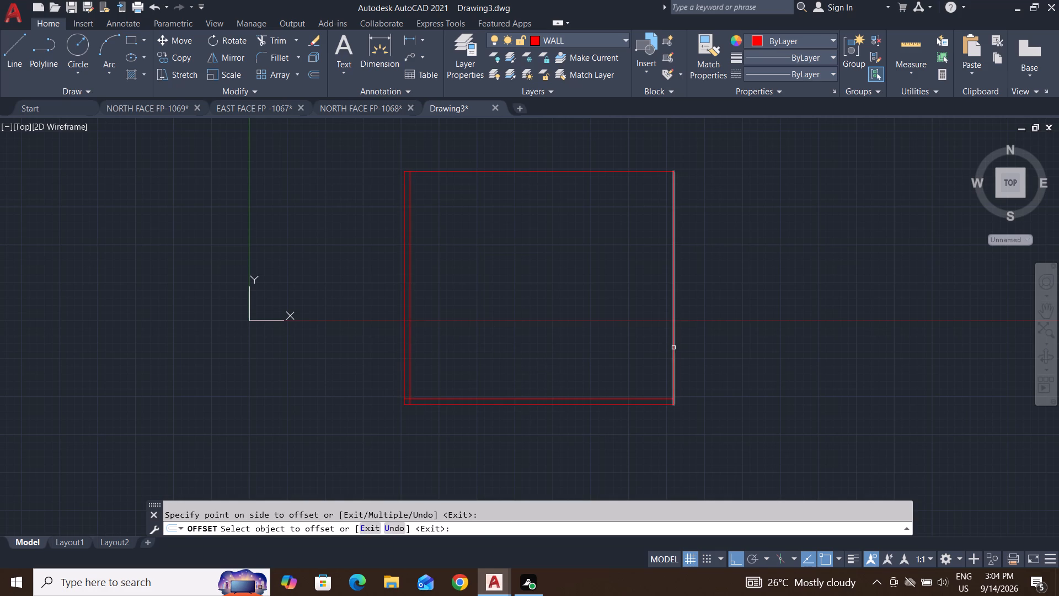
left_click(673, 348)
left_click(624, 348)
left_click(649, 172)
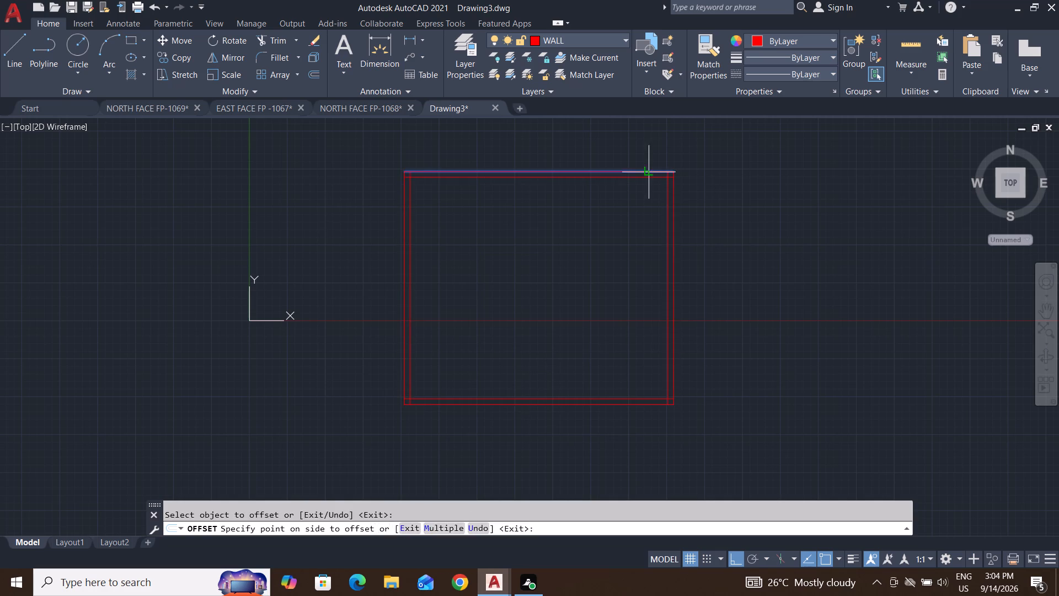
left_click(644, 226)
scroll(666, 156, "up", 3)
key("Escape")
key("Escape")
Trim the overlapping inner wall line ends at the outline's upper right and upper left corners.
type("TR")
key("space")
key("space")
scroll(670, 278, "up", 2)
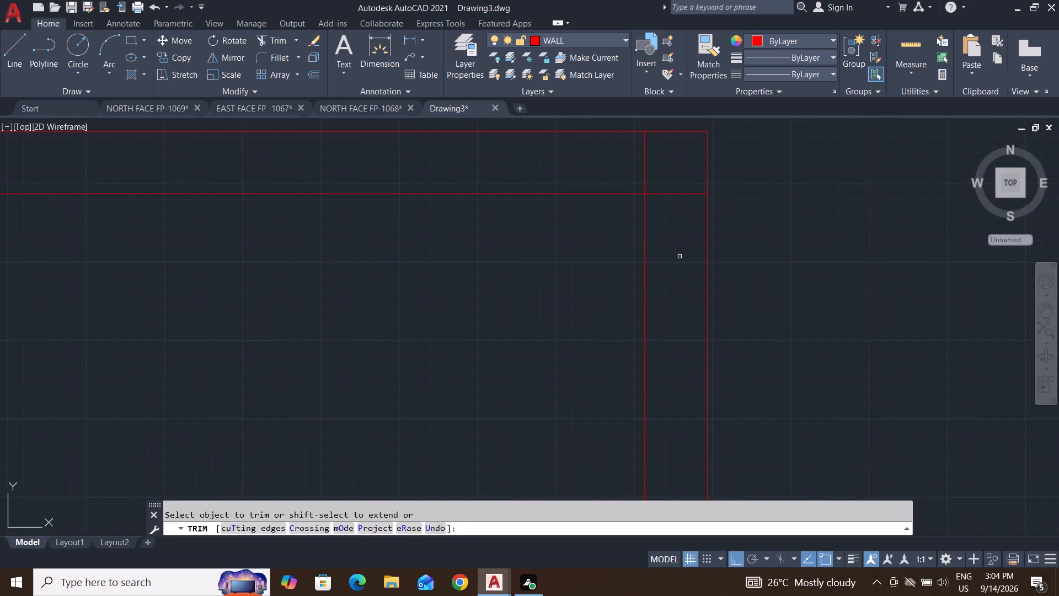
middle_click_drag(680, 257, 671, 323)
left_click(675, 282)
left_click(632, 225)
scroll(736, 326, "down", 4)
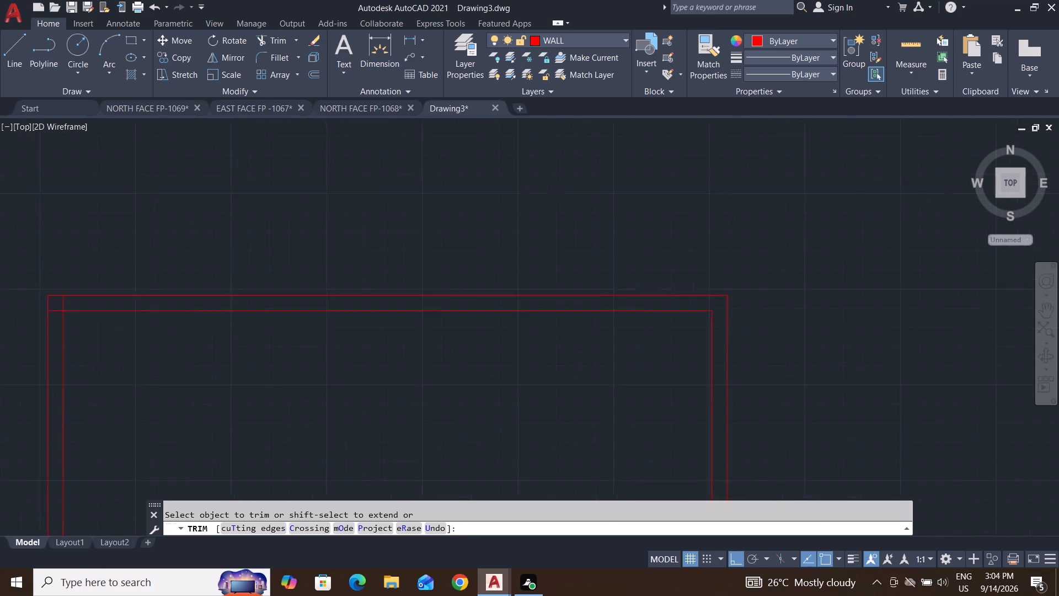
scroll(736, 326, "down", 1)
scroll(467, 331, "up", 4)
left_click(461, 295)
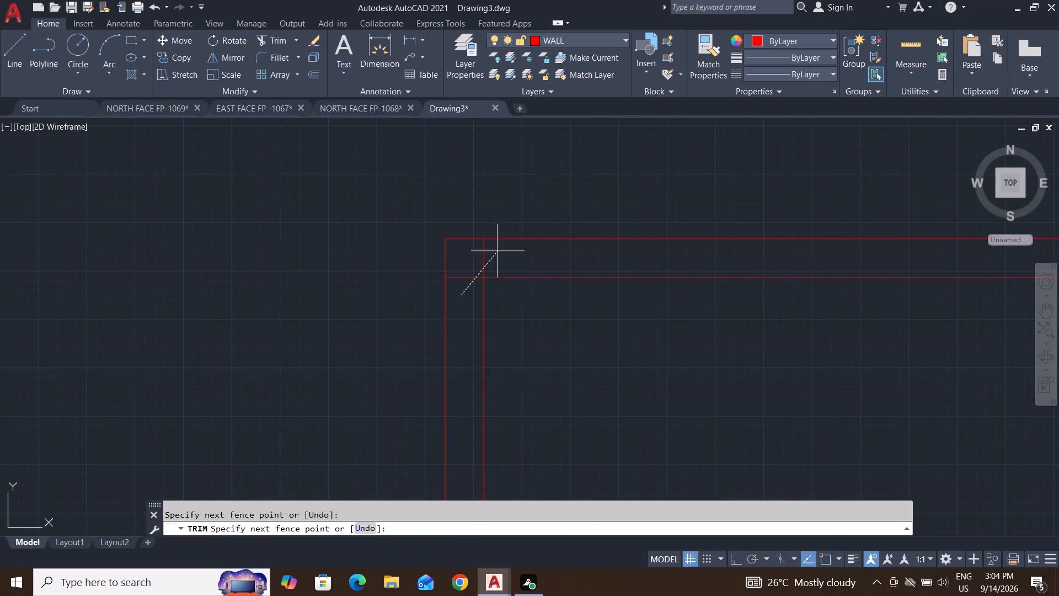
left_click(499, 251)
Trim the overlapping inner wall line ends at the outline's lower right and lower left corners.
scroll(471, 298, "down", 6)
middle_click_drag(550, 460, 582, 367)
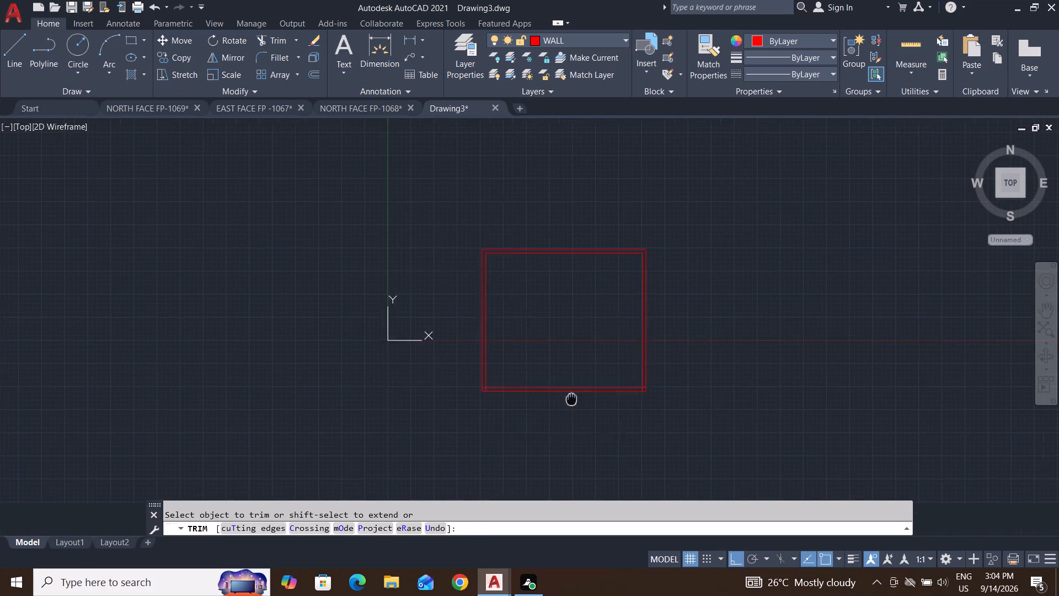
middle_click_drag(582, 367, 587, 348)
scroll(654, 347, "up", 4)
scroll(683, 281, "up", 3)
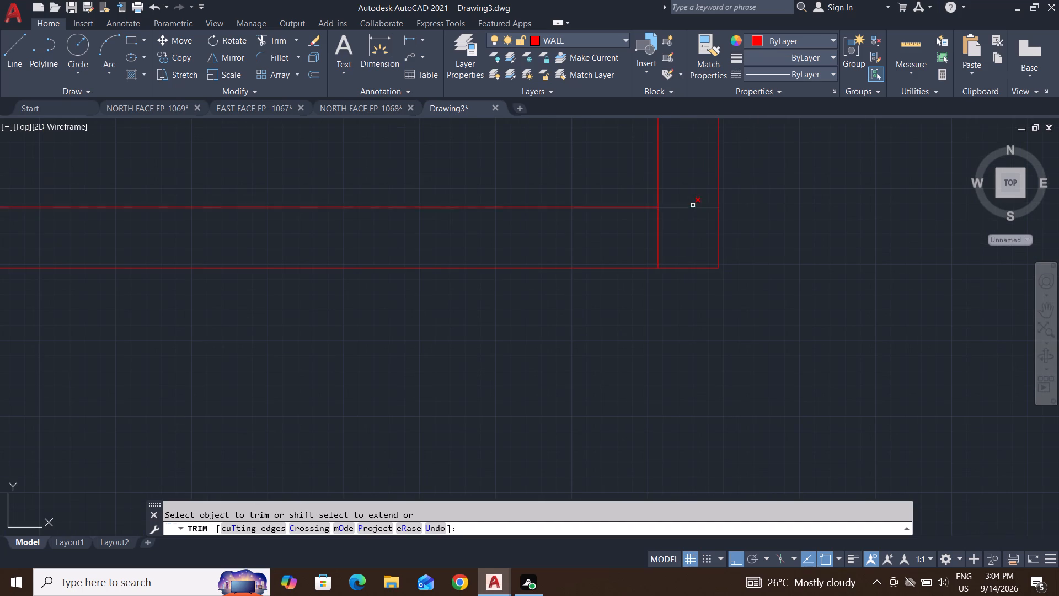
left_click(694, 200)
left_click(649, 239)
scroll(769, 351, "down", 5)
scroll(514, 347, "up", 3)
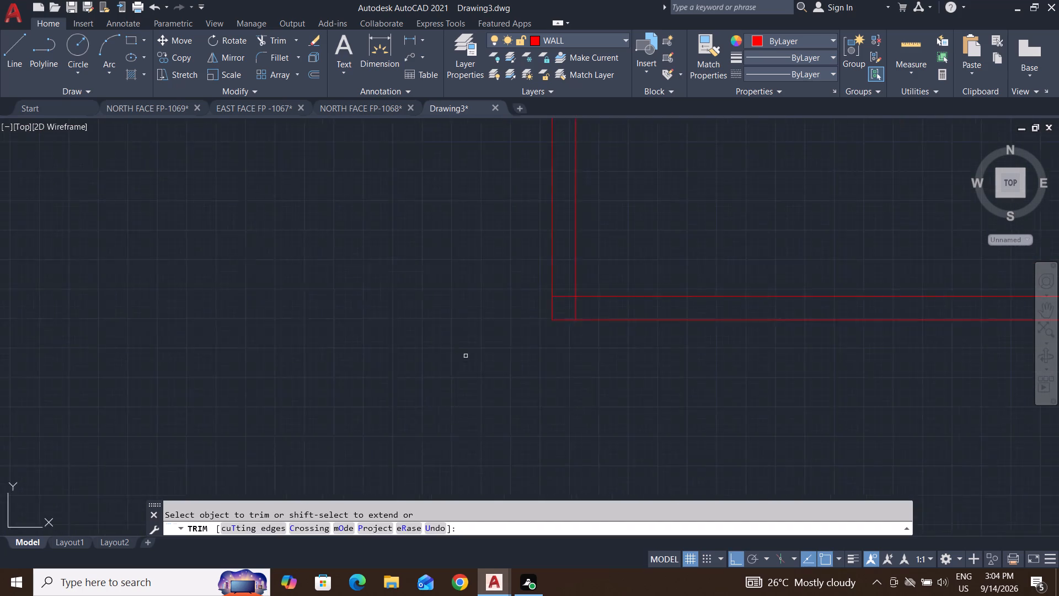
scroll(466, 356, "up", 1)
left_click(617, 256)
left_click(655, 283)
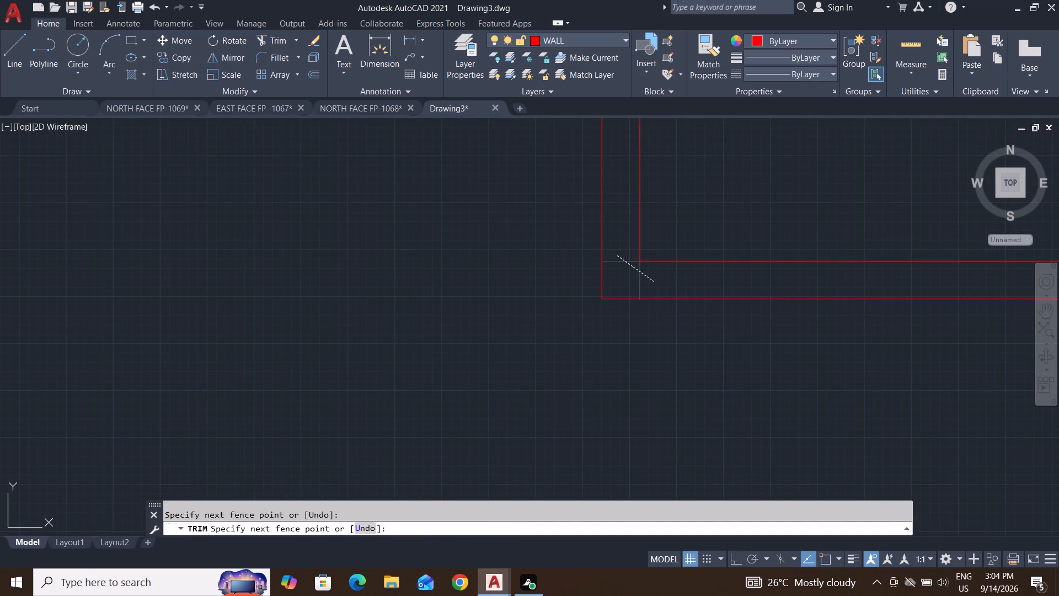
scroll(532, 433, "down", 5)
middle_click_drag(641, 444, 563, 374)
key("Escape")
key("Escape")
key("Escape")
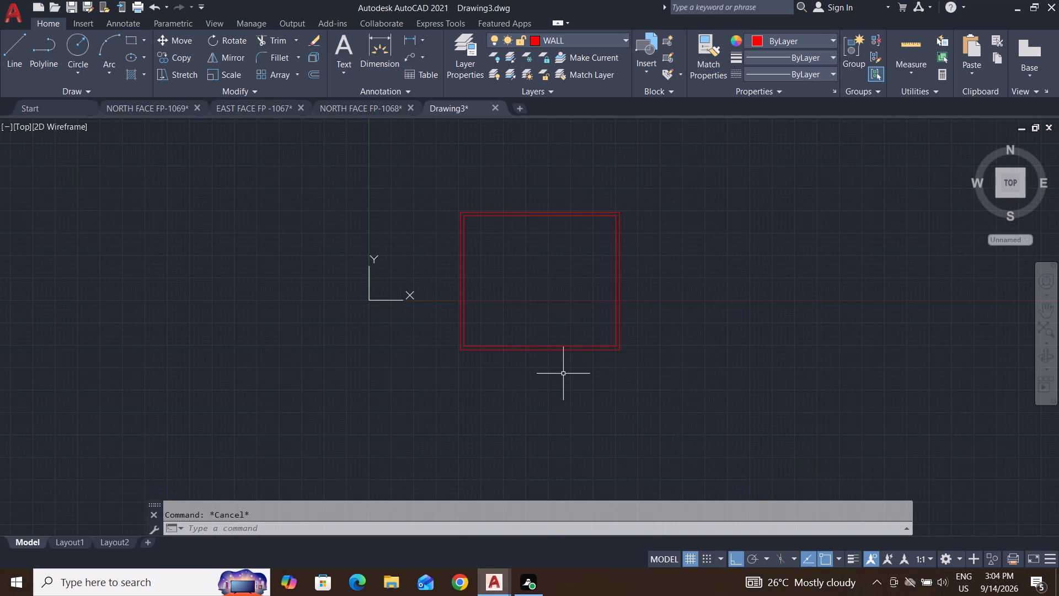
key("Escape")
key("Escape")
key("Escape")
key("Escape")
Offset the inner line of the right wall 15' to the left to place a vertical partition line.
scroll(603, 232, "up", 1)
key("Escape")
key("Escape")
type("O 15")
key("apostrophe")
key("Return")
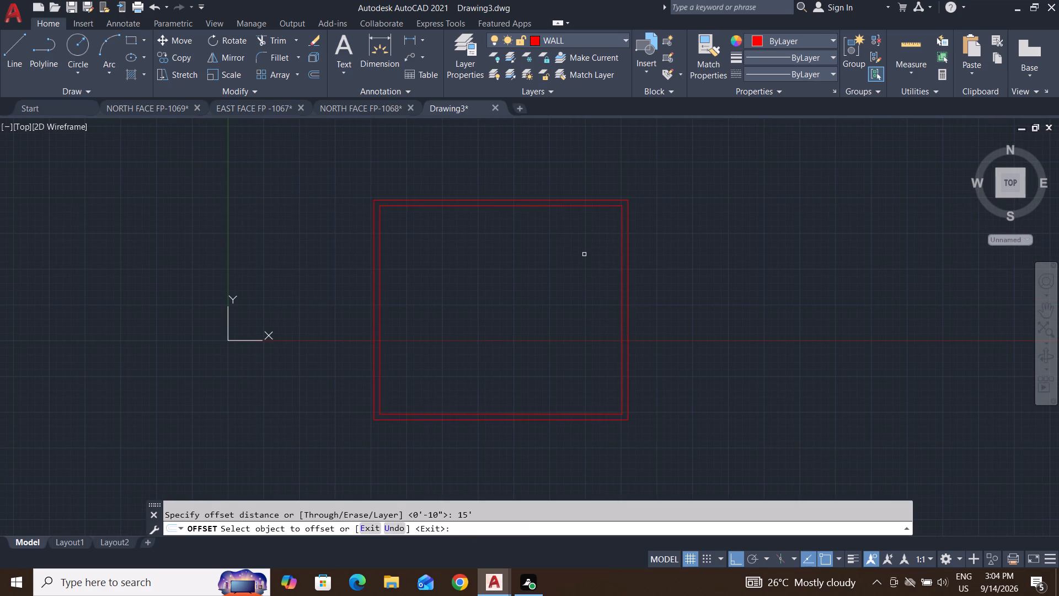
left_click(621, 273)
left_click(514, 272)
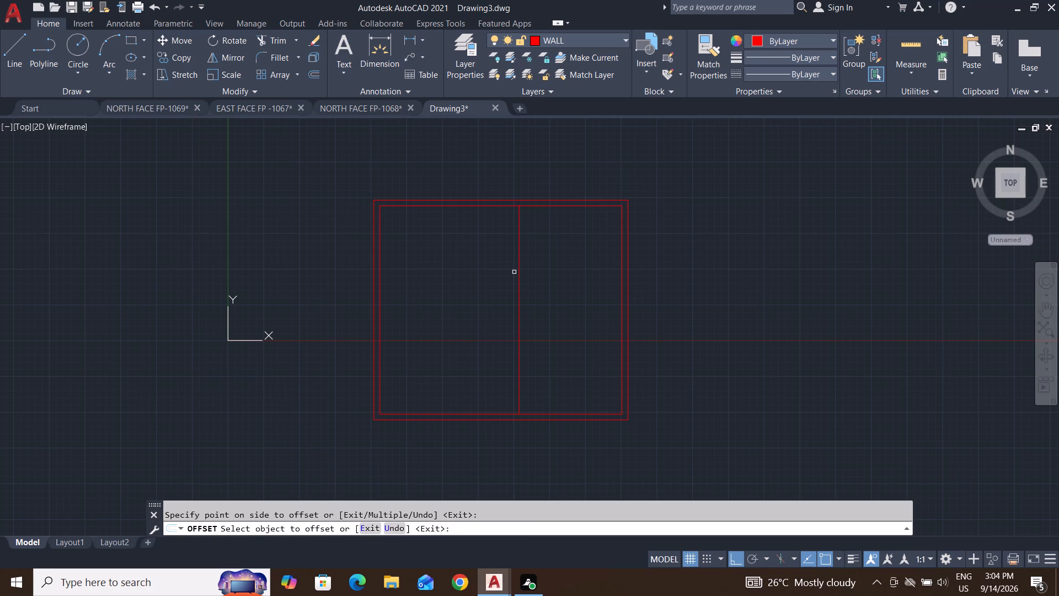
key("Escape")
key("Escape")
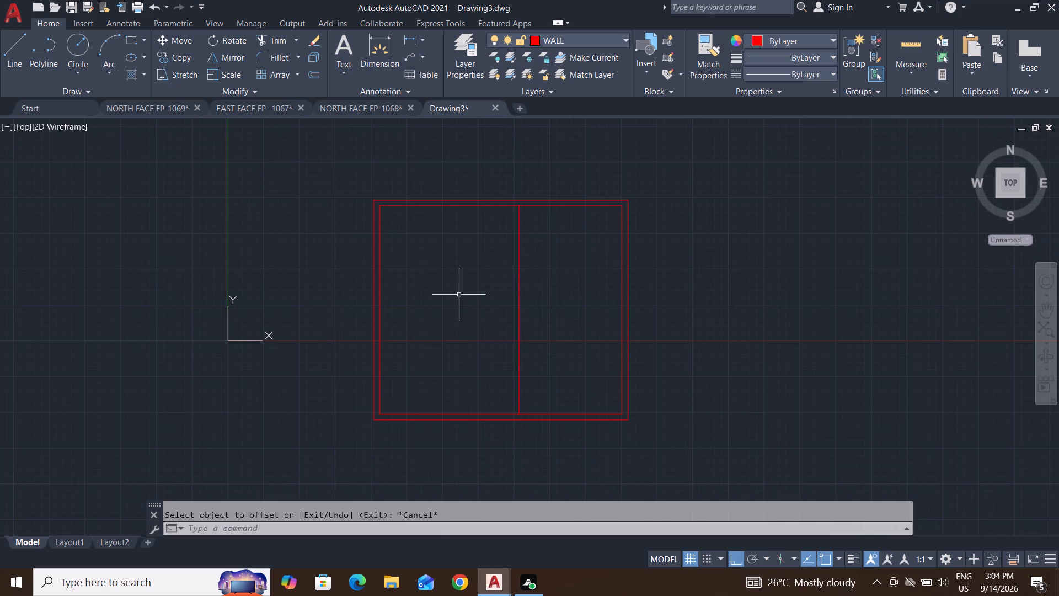
Offset the inner line of the left wall 10' to the right to place a second vertical partition line.
key("Escape")
type("O")
key("space")
type("10'")
key("Return")
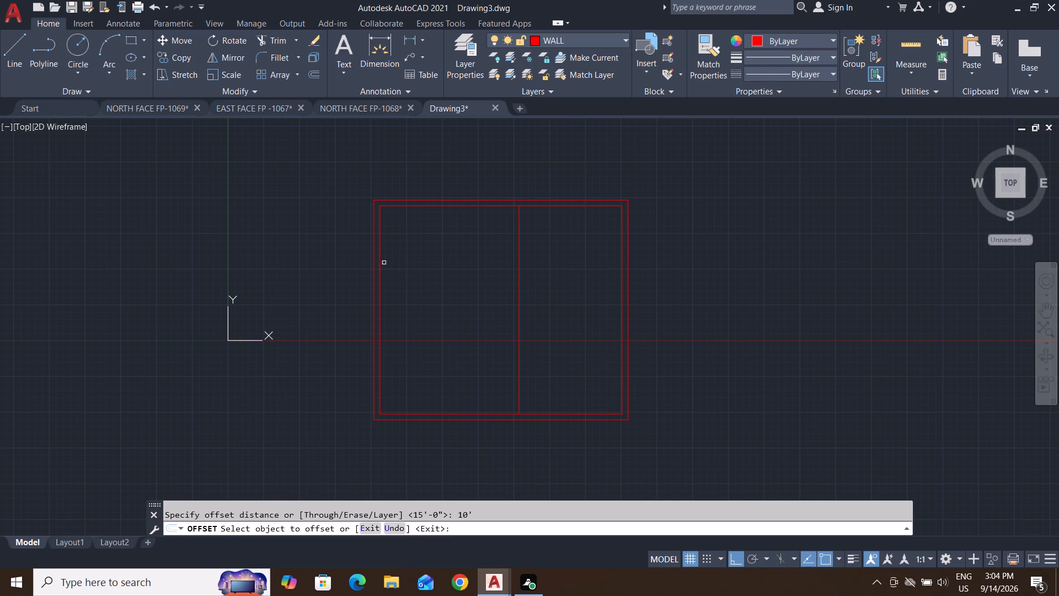
left_click(380, 259)
left_click(436, 255)
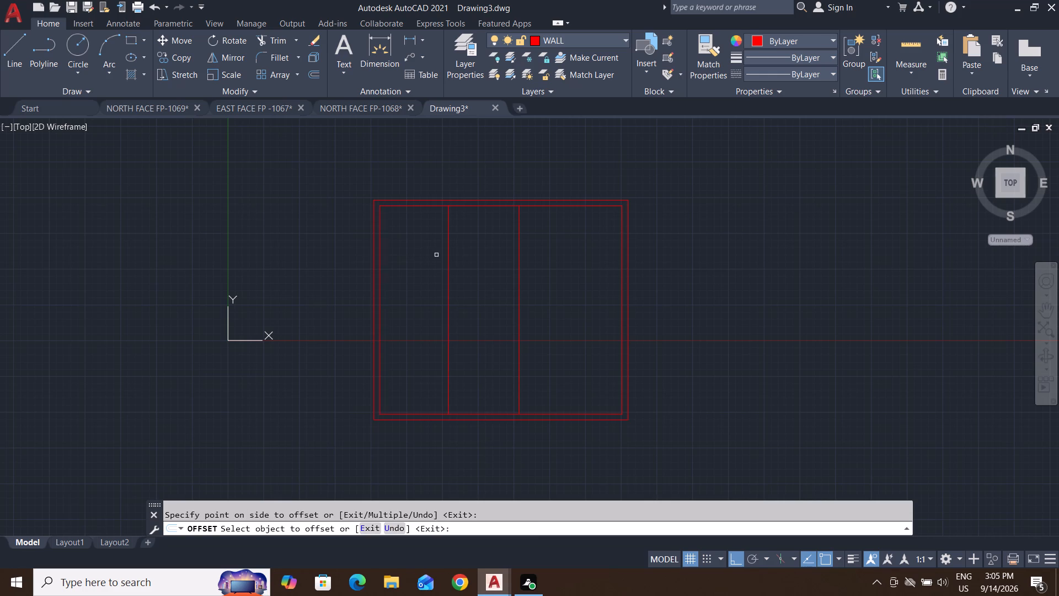
key("Escape")
key("Escape")
Offset the left partition line 5" to the right and the right partition line 5" to the left.
type("O 5\"")
key("Return")
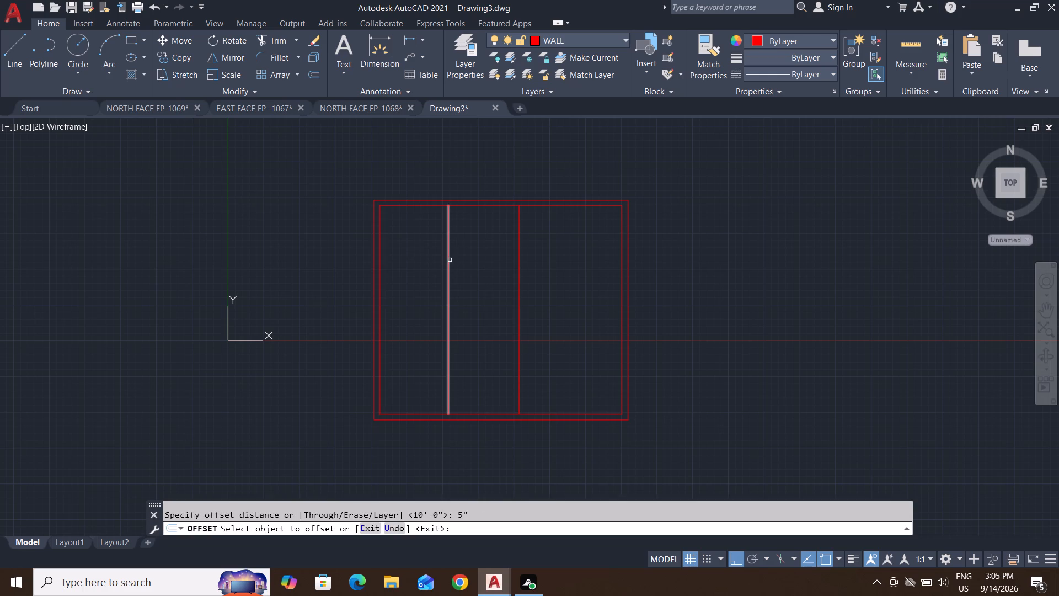
left_click(450, 260)
left_click(468, 268)
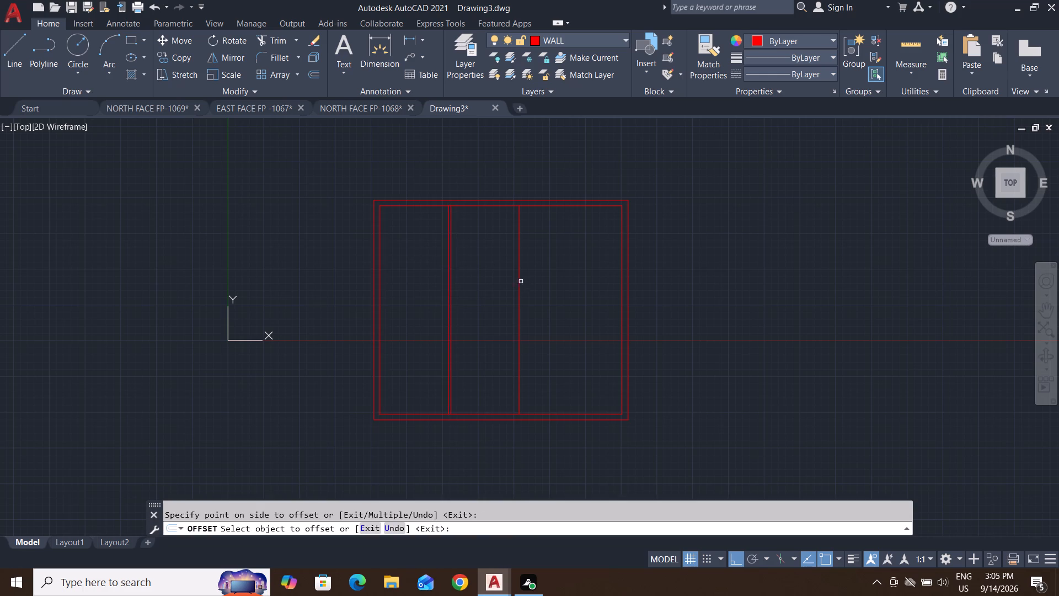
left_click(519, 280)
left_click(438, 292)
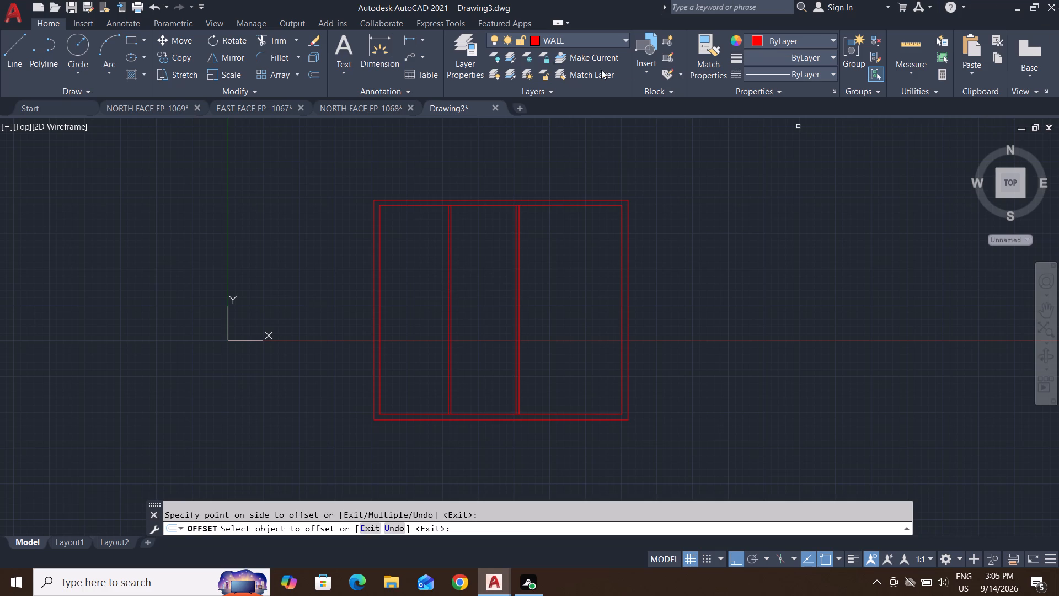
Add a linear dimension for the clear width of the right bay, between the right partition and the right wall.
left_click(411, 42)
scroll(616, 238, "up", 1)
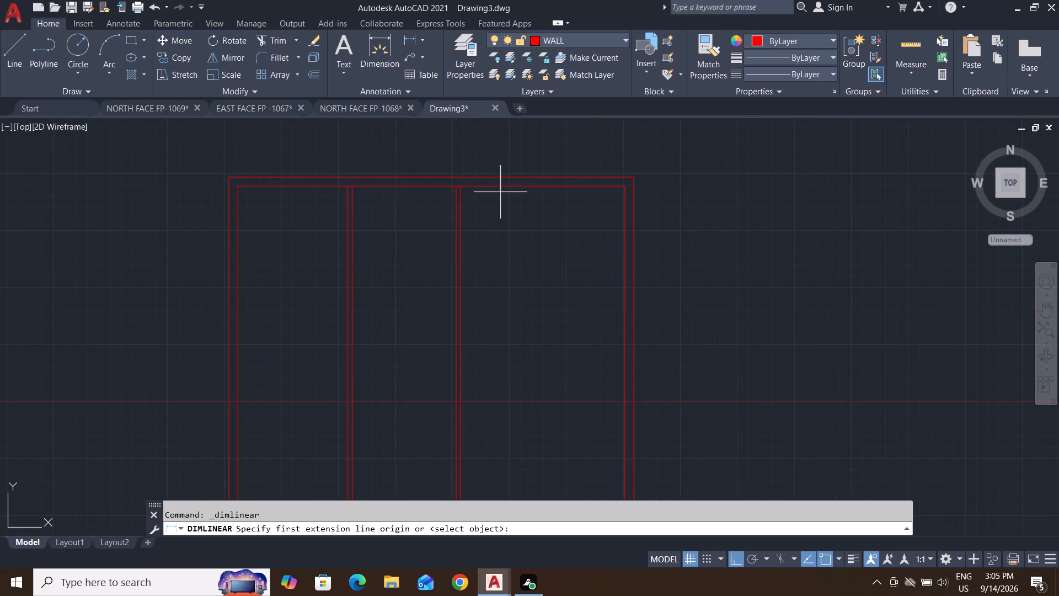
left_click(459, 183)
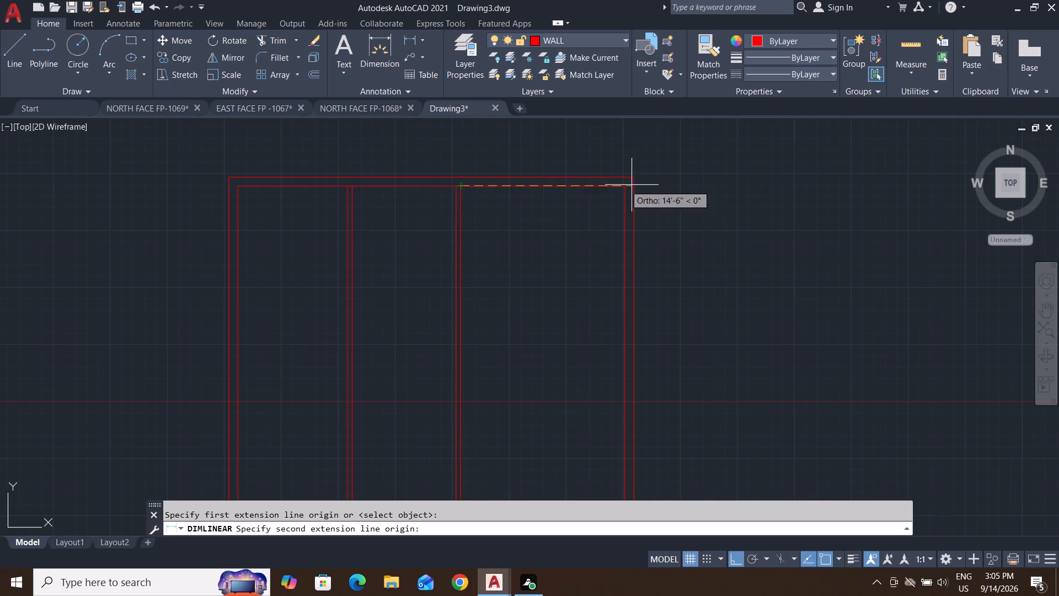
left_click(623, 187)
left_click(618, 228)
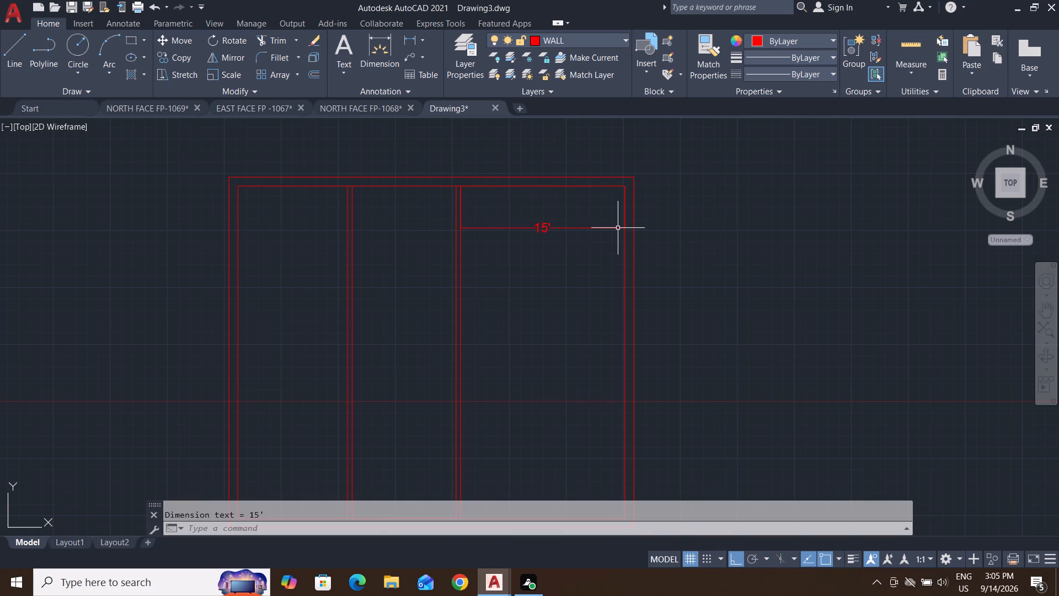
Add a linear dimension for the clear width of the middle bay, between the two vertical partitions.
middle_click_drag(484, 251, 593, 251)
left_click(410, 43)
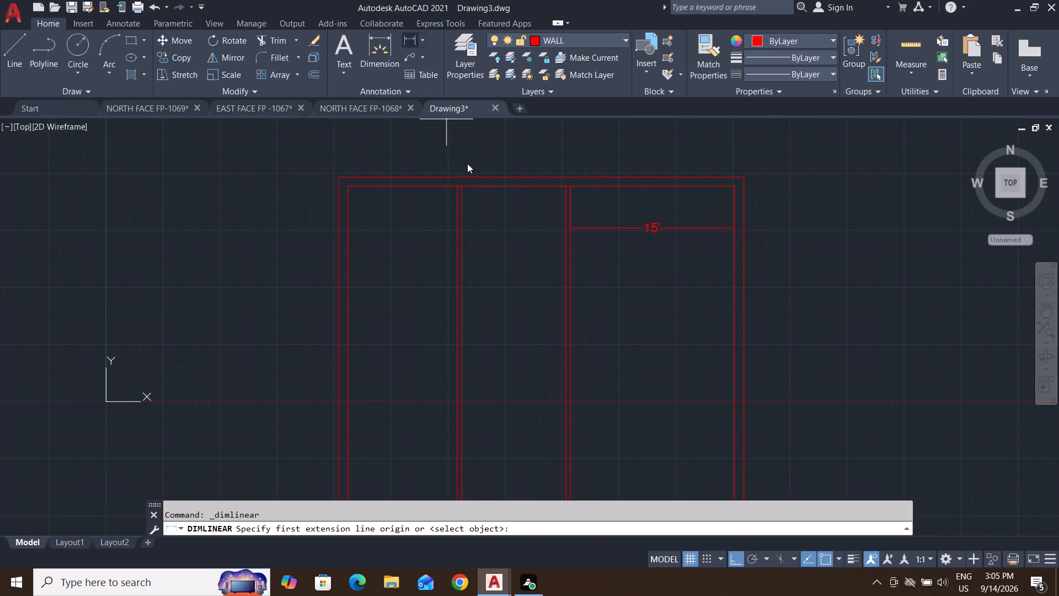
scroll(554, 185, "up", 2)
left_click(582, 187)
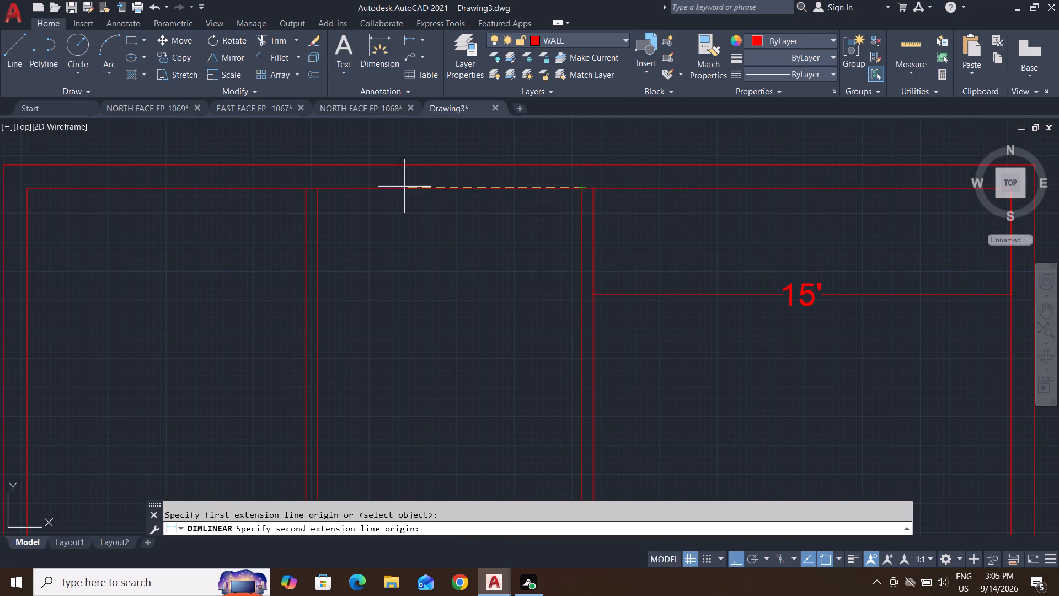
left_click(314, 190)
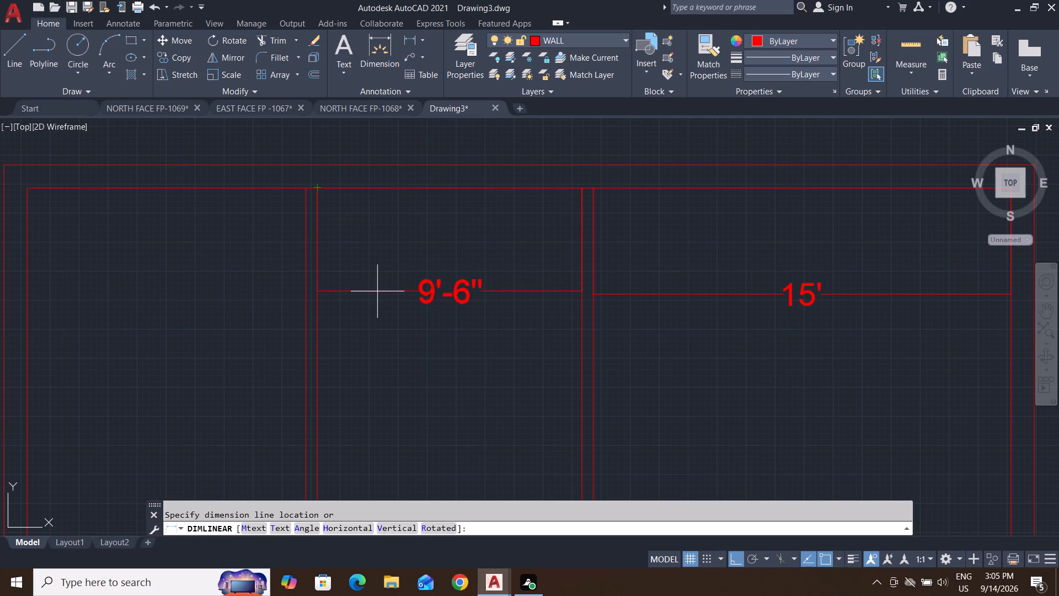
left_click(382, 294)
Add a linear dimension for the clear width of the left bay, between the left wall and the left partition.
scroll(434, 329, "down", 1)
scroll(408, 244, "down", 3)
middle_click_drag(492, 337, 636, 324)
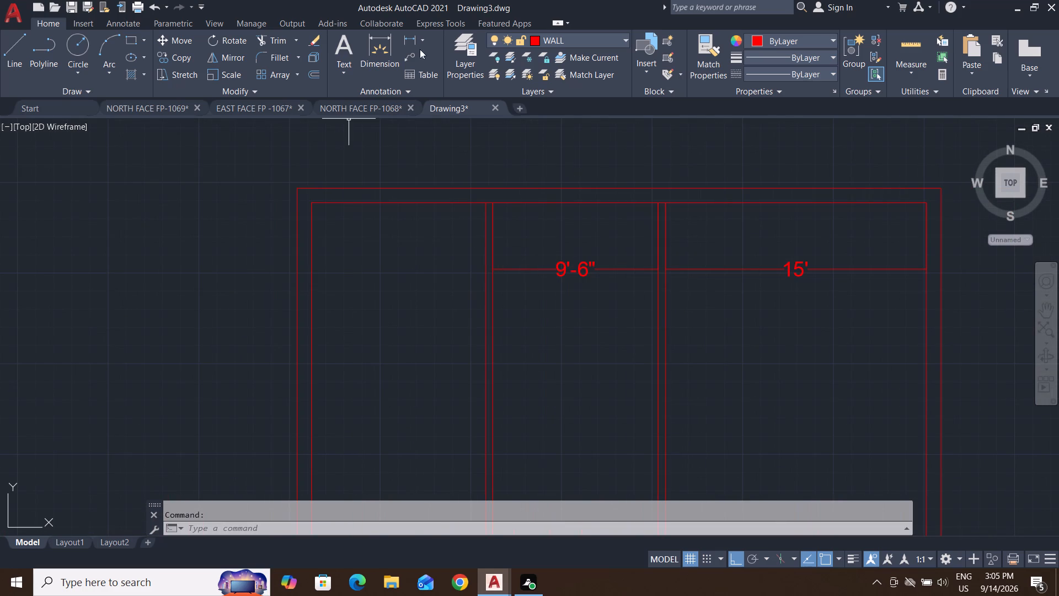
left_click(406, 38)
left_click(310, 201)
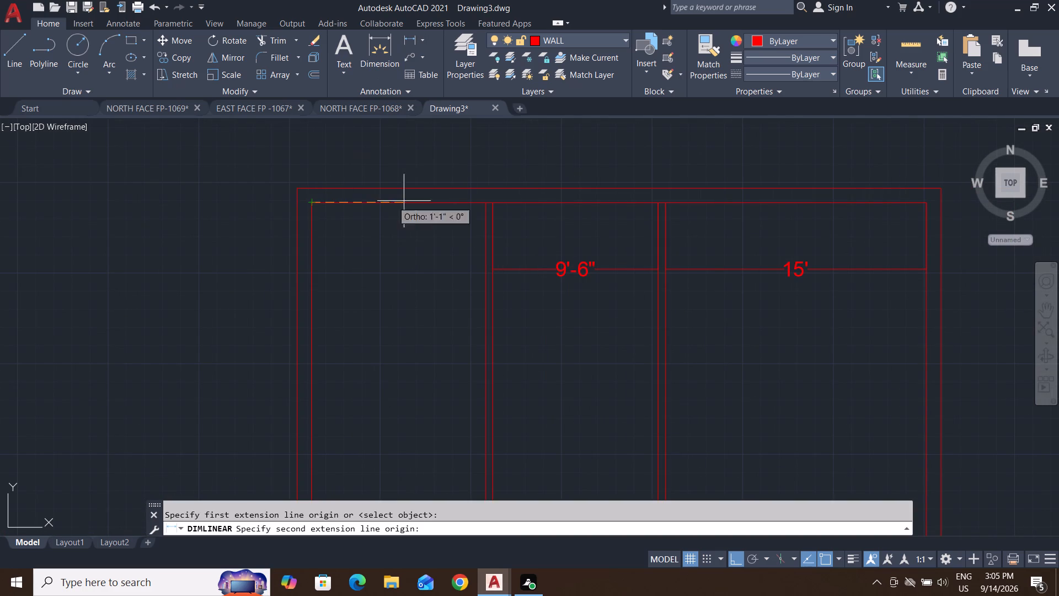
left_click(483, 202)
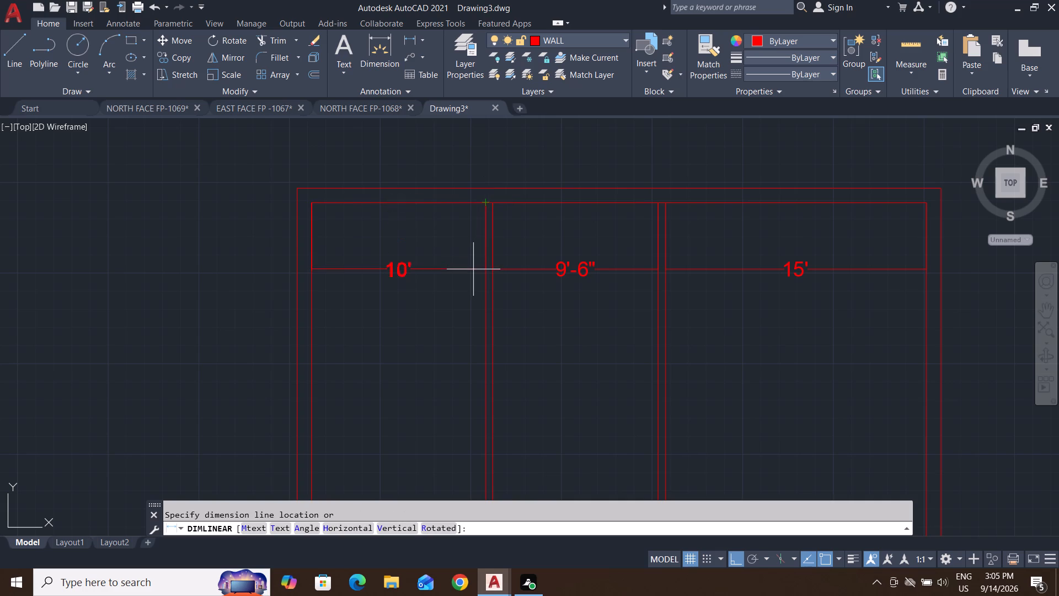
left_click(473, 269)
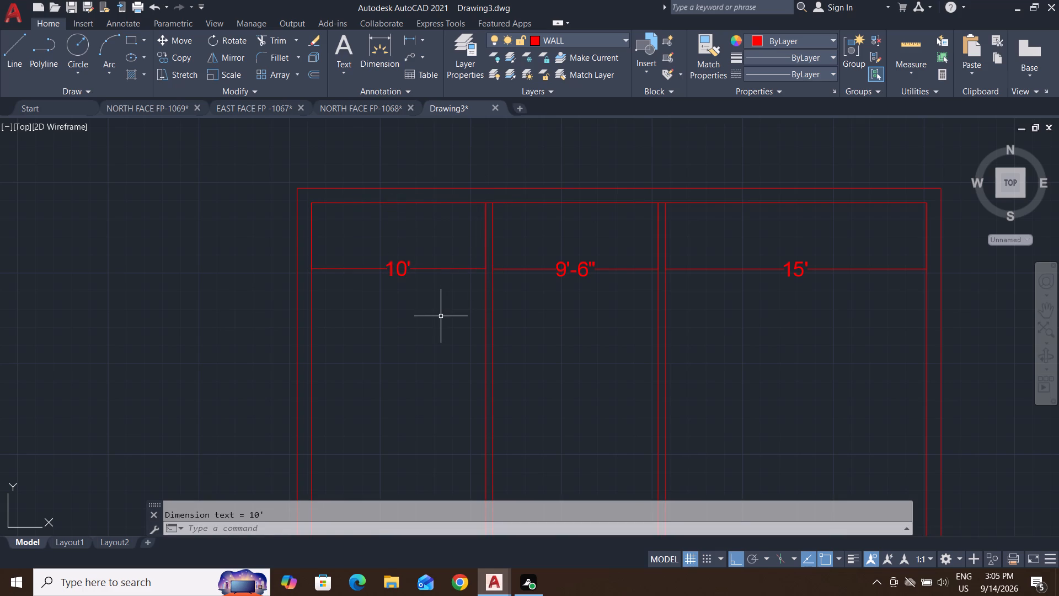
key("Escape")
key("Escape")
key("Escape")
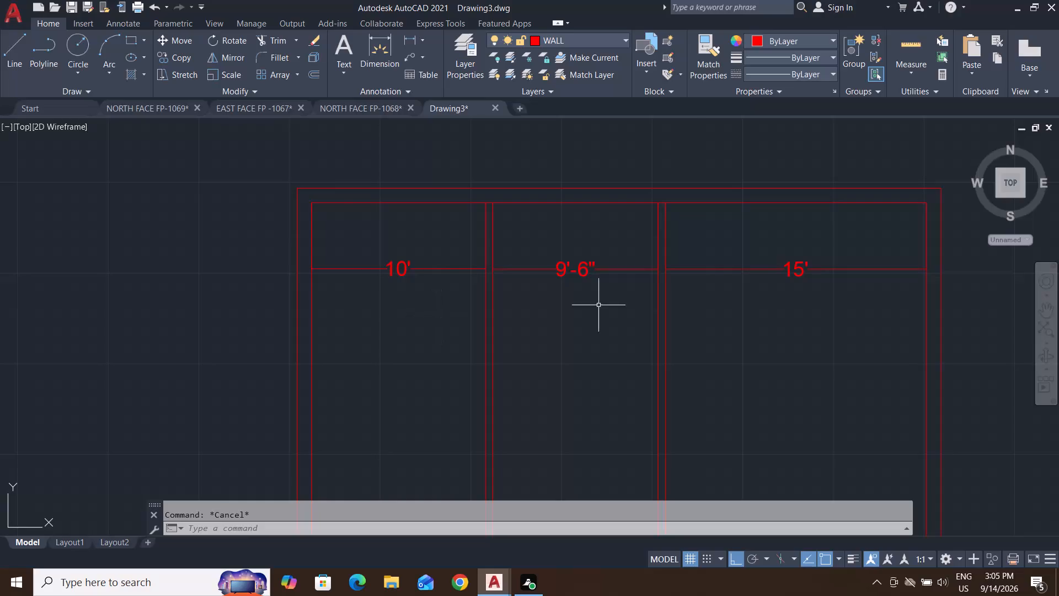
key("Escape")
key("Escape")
Offset the inner line of the top wall 10'6" downward to place a horizontal partition line.
scroll(309, 485, "down", 1)
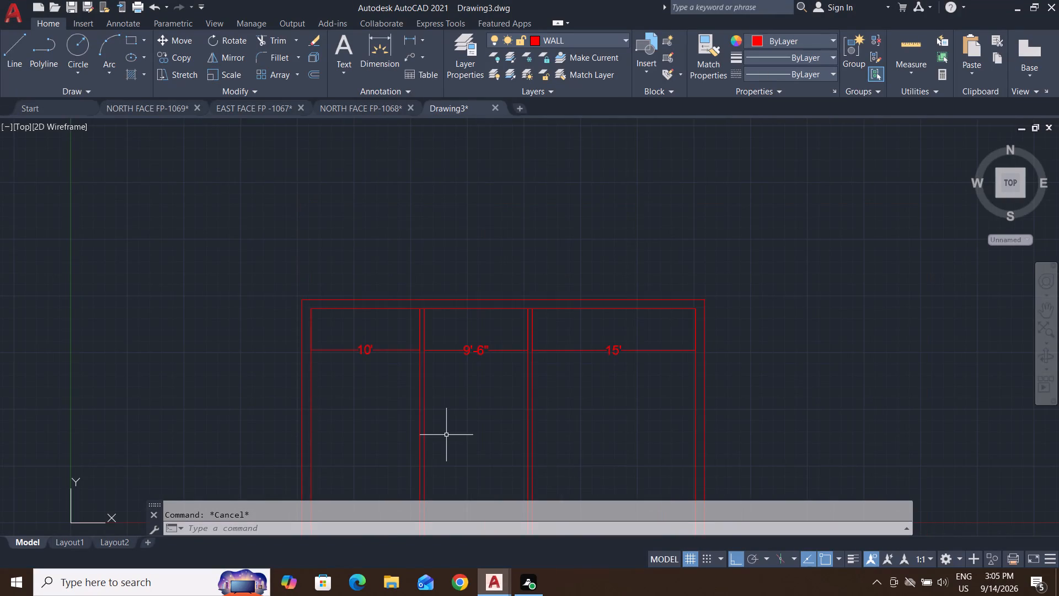
middle_click_drag(446, 434, 467, 400)
key("Escape")
key("Escape")
key("Escape")
type("O 10'6\"")
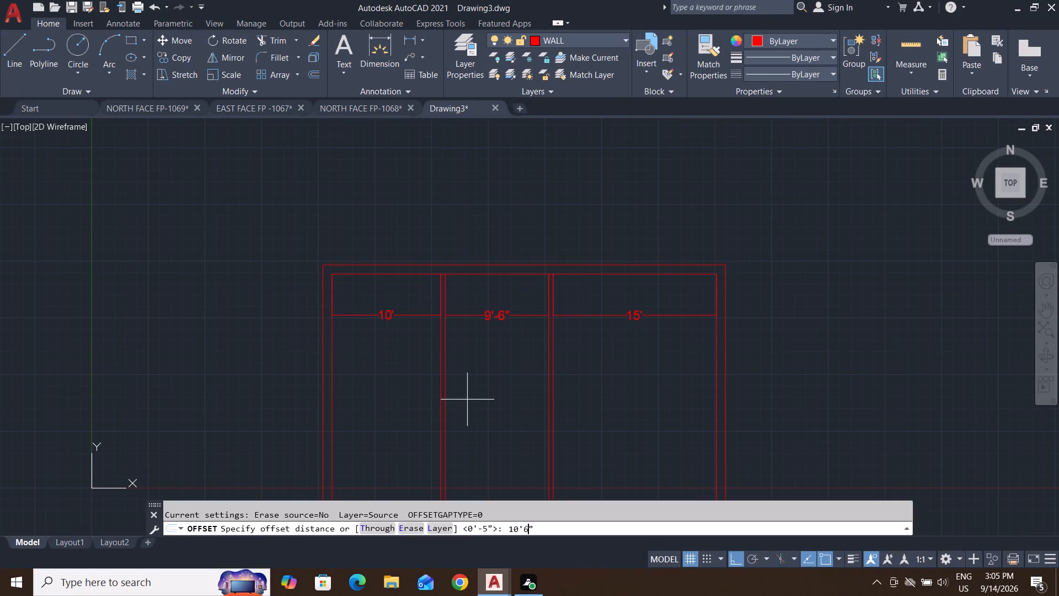
key("Return")
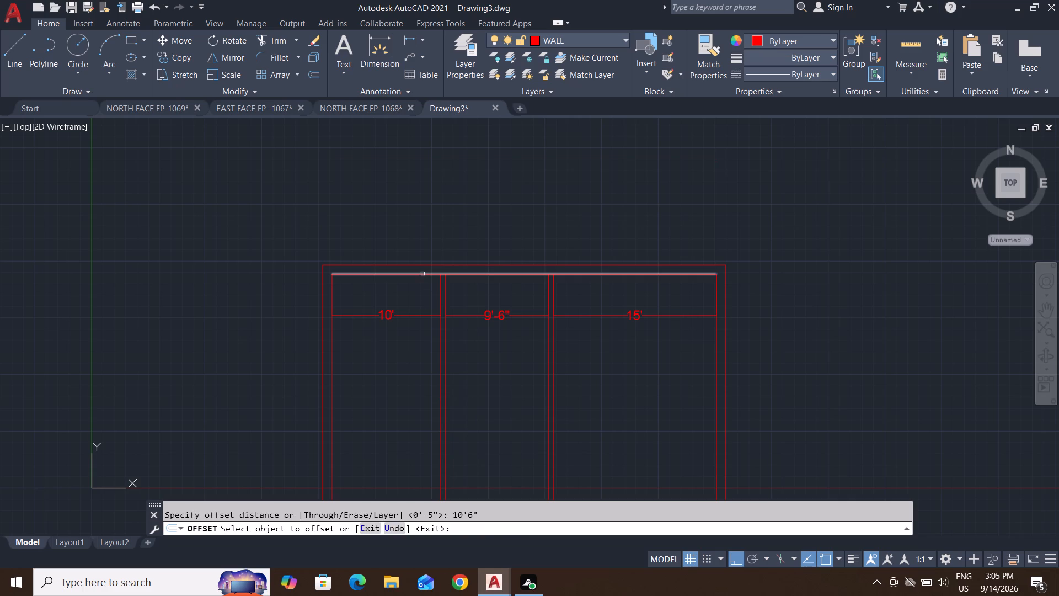
left_click(422, 274)
left_click(419, 417)
middle_click_drag(398, 481, 453, 398)
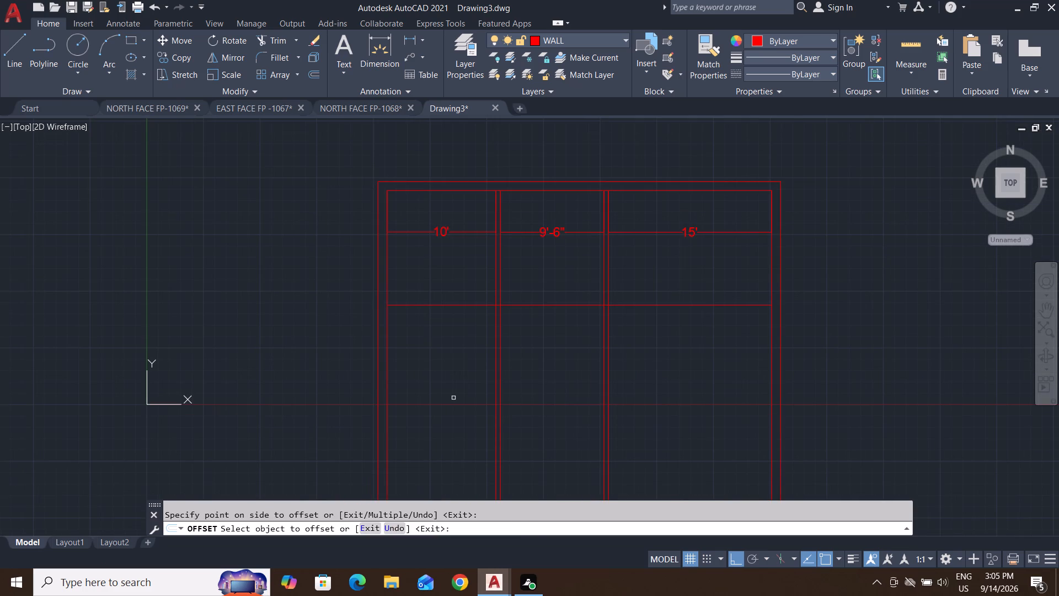
key("Escape")
key("Escape")
key("Escape")
key("Escape")
key("Escape")
key("Escape")
key("Escape")
key("Escape")
key("Escape")
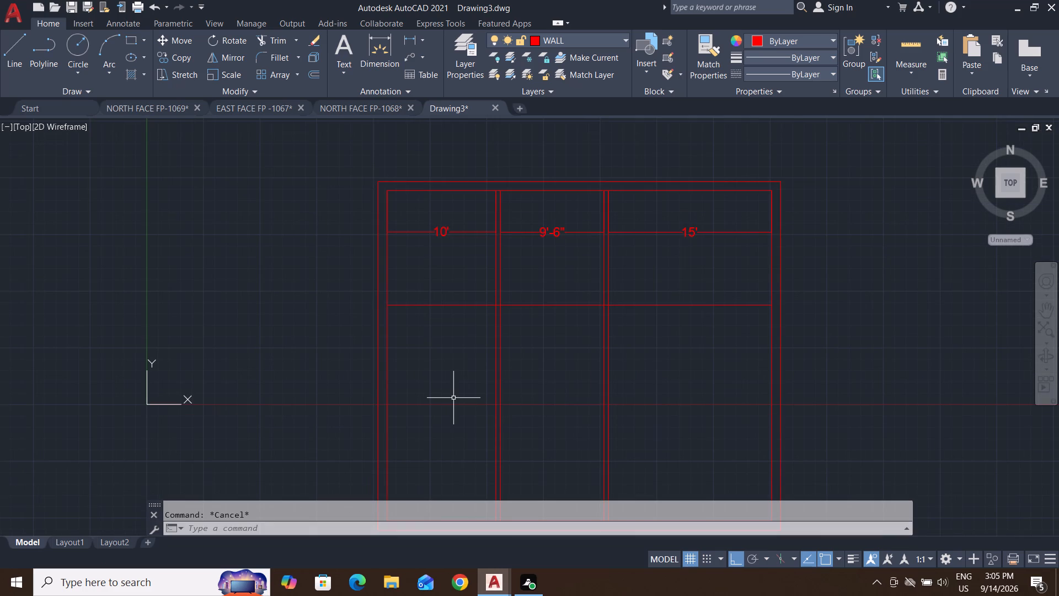
Offset the new horizontal partition line 5" downward to give the partition its thickness.
type("O 5\"")
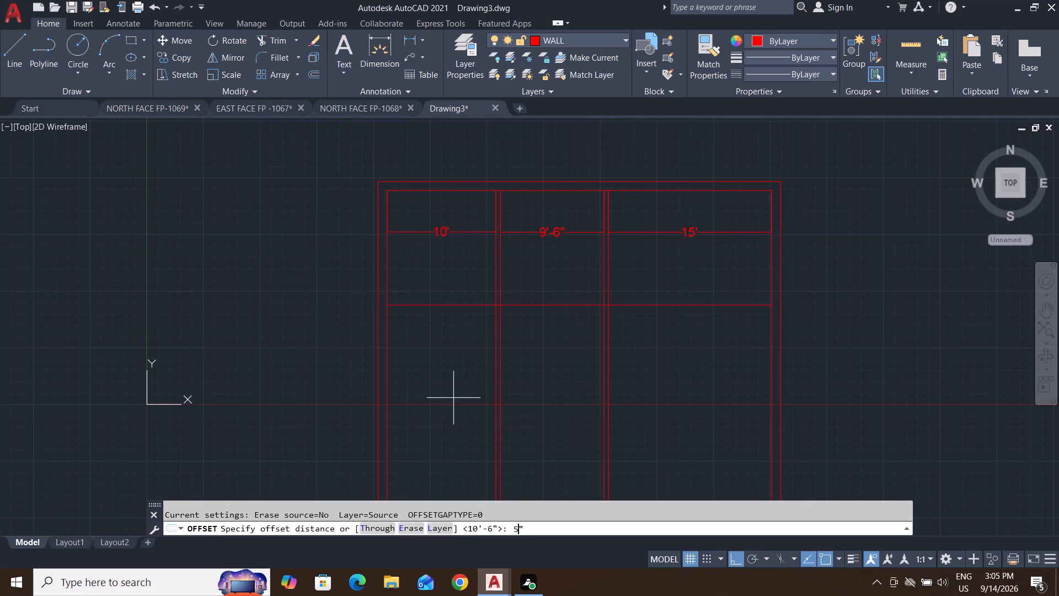
key("Return")
left_click(481, 304)
left_click(469, 375)
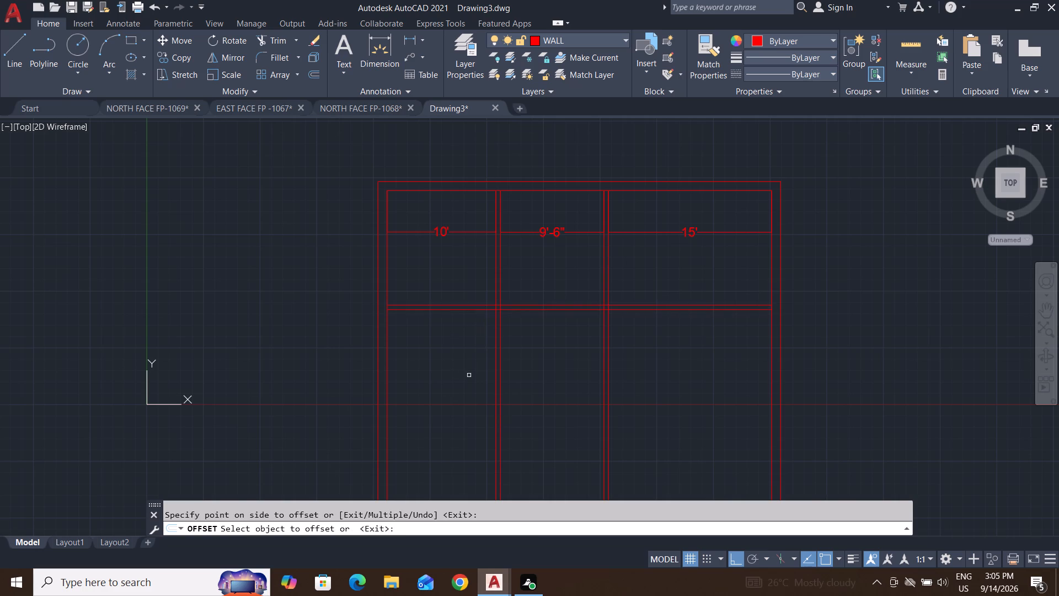
key("Escape")
key("Escape")
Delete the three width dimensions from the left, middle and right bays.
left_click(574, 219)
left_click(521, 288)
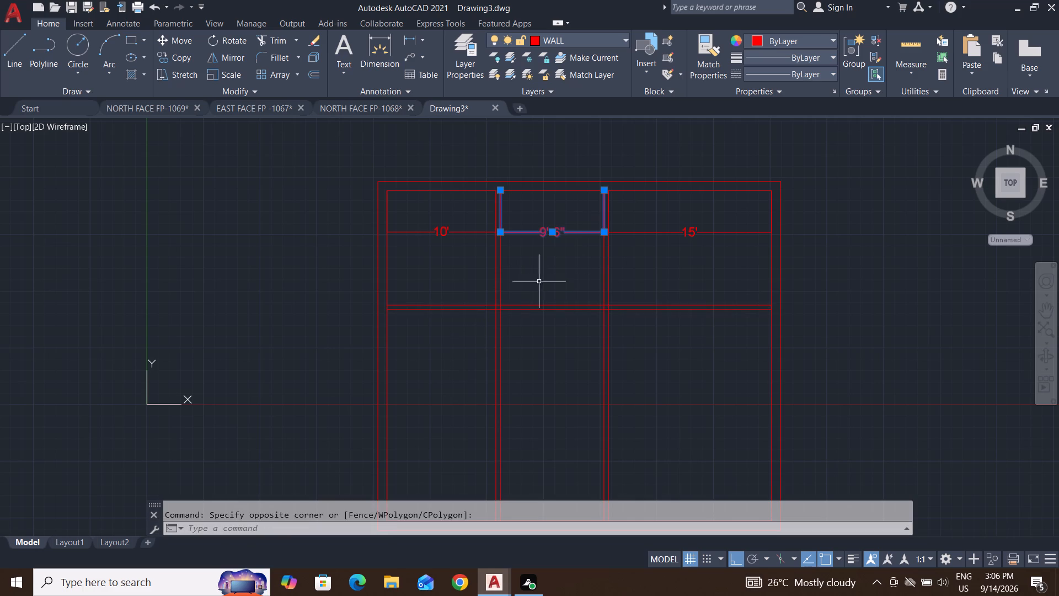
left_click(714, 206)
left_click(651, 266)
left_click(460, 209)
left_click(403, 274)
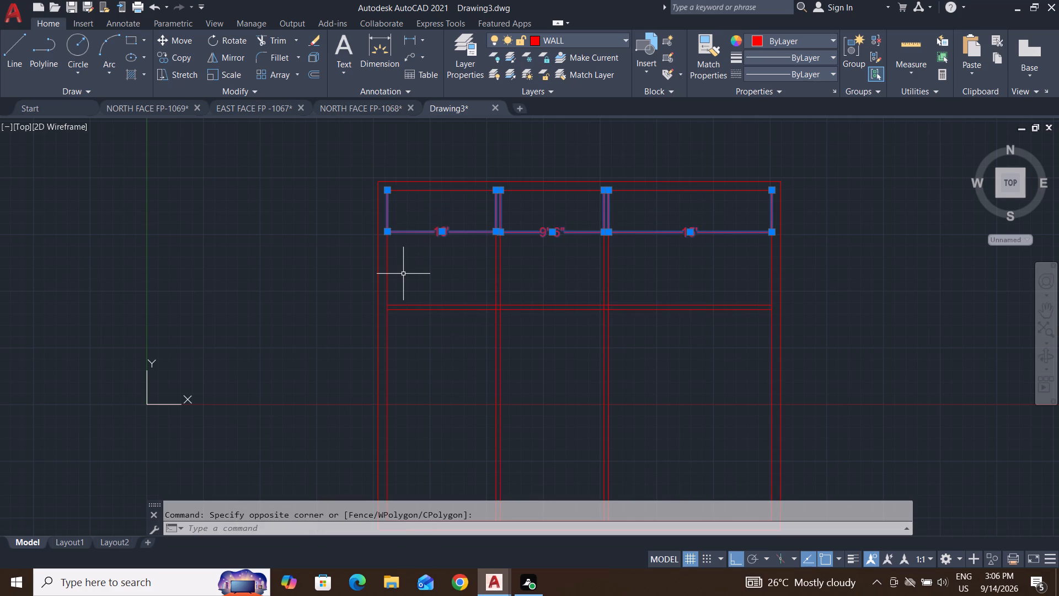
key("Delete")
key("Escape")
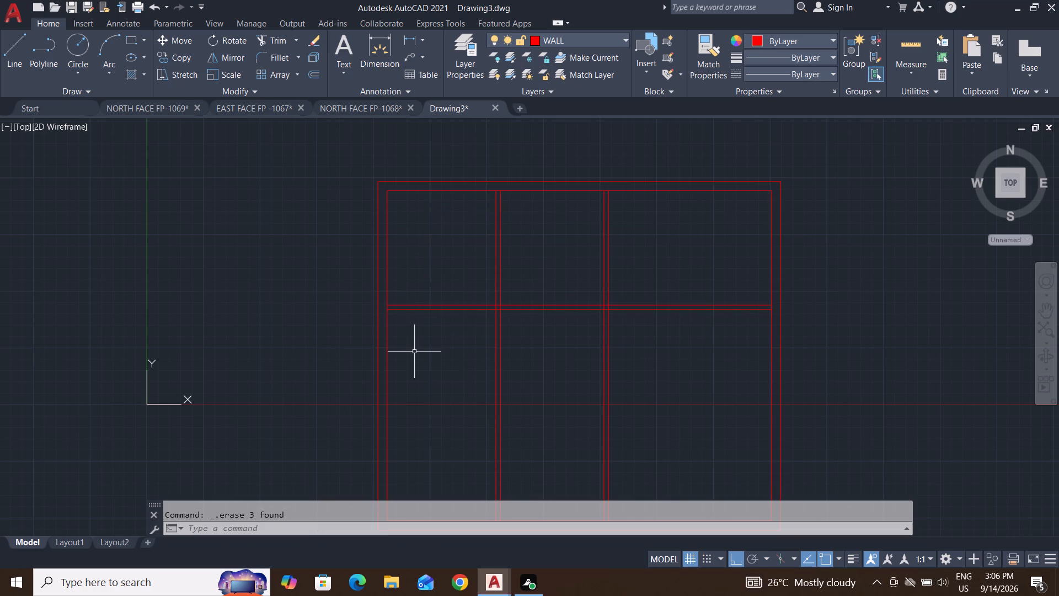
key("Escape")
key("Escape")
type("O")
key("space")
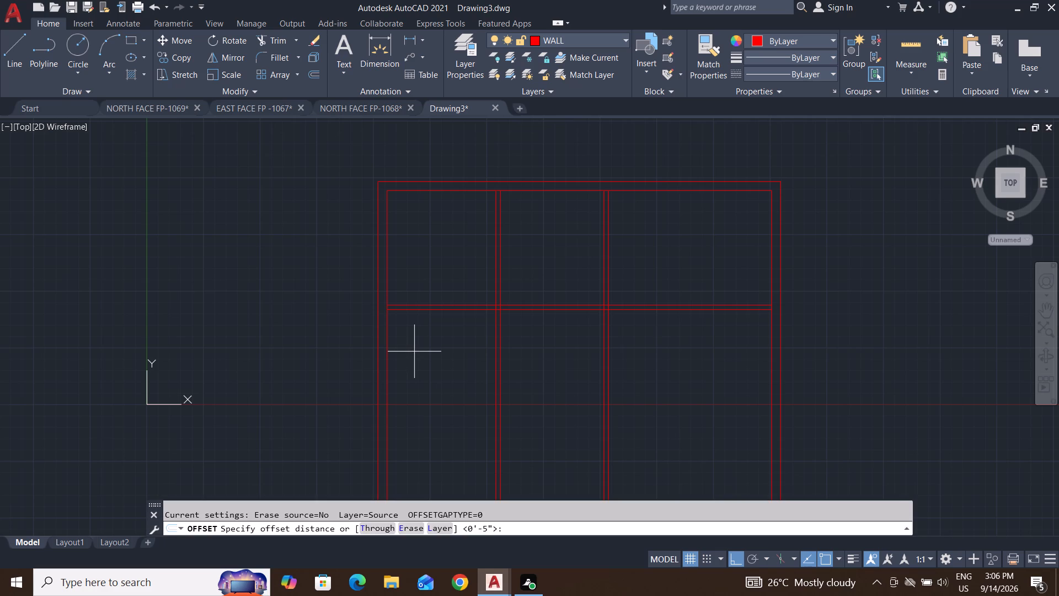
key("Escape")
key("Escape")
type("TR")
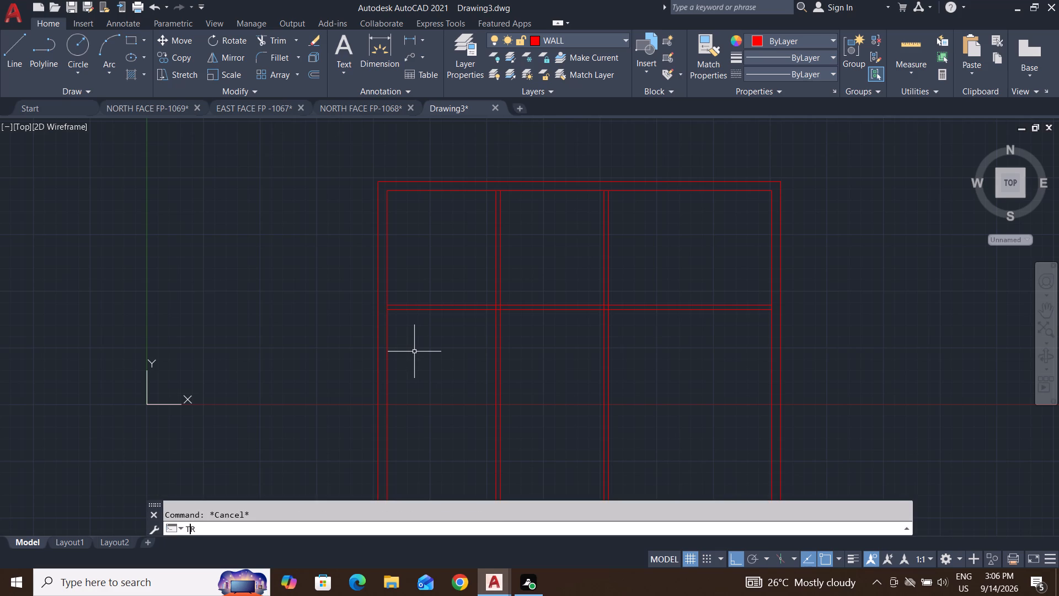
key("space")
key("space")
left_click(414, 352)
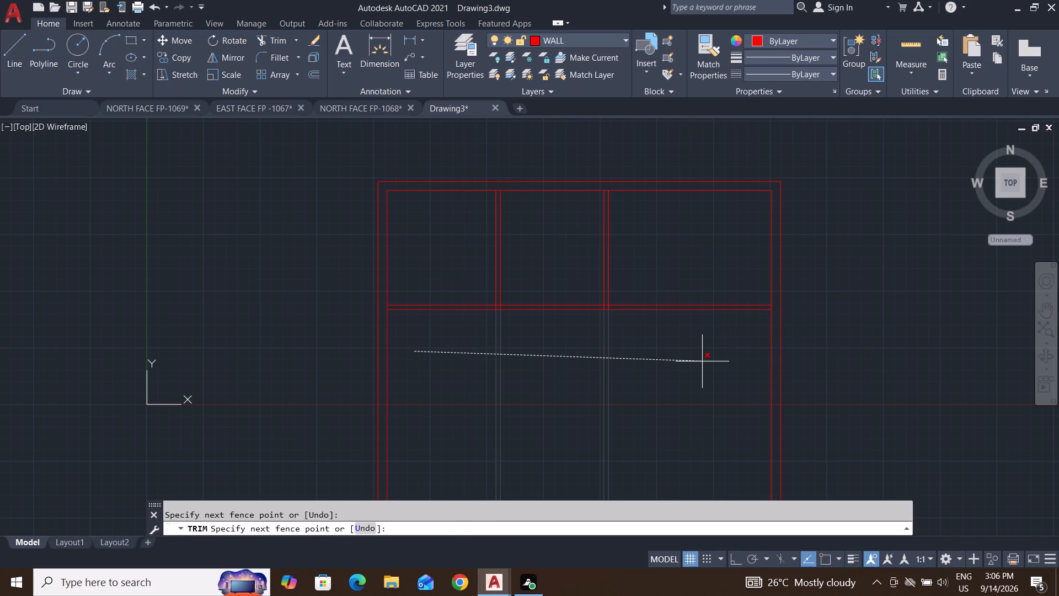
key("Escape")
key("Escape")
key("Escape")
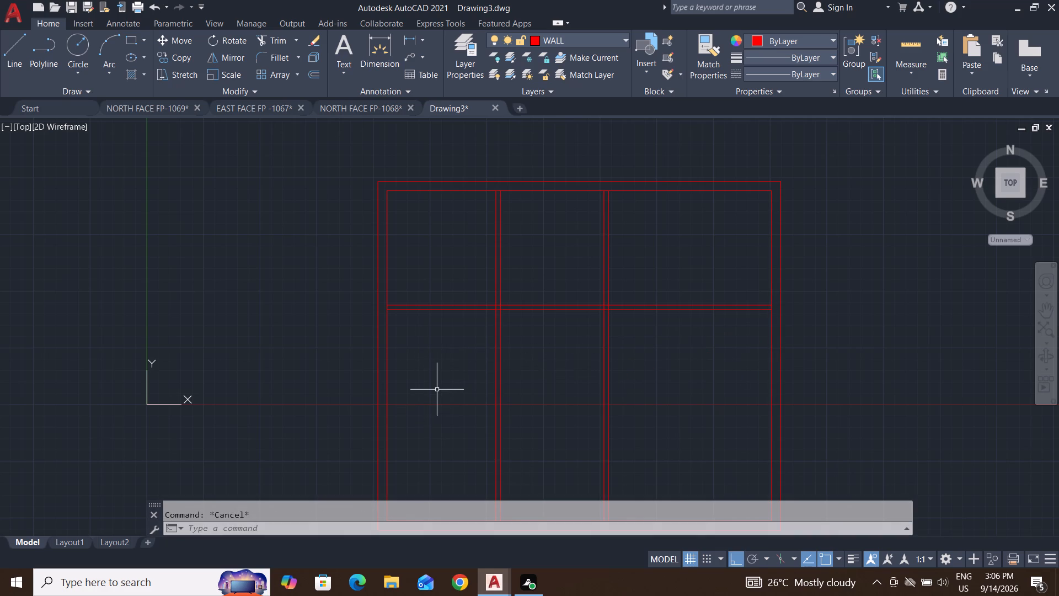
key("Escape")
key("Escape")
Offset the lower line of the horizontal partition 4' downward to place a second horizontal partition line.
middle_click_drag(441, 388, 510, 374)
key("Escape")
key("Escape")
key("Escape")
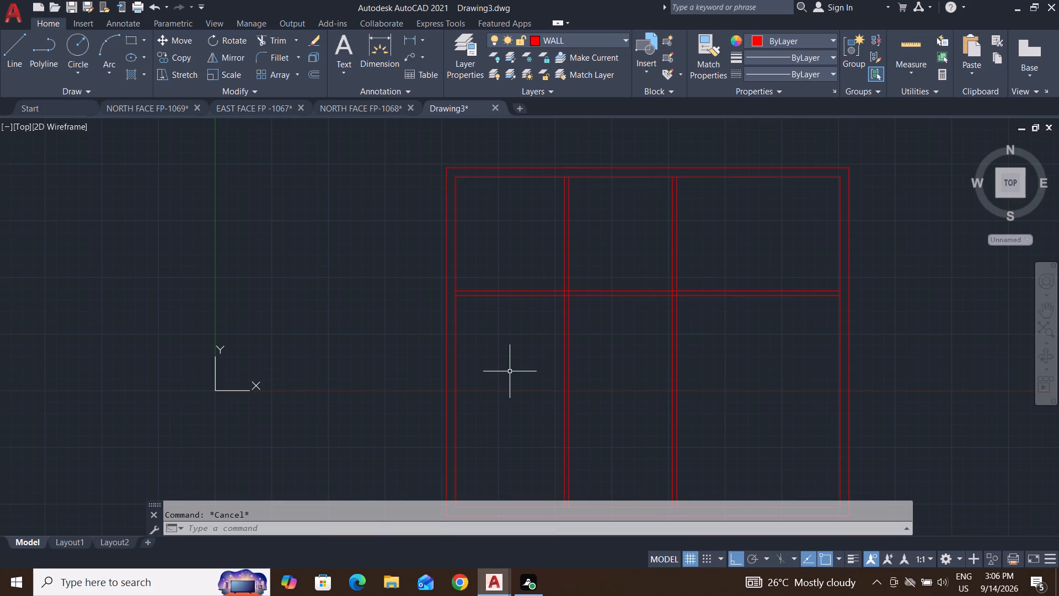
type("O")
key("space")
type("4'")
key("Return")
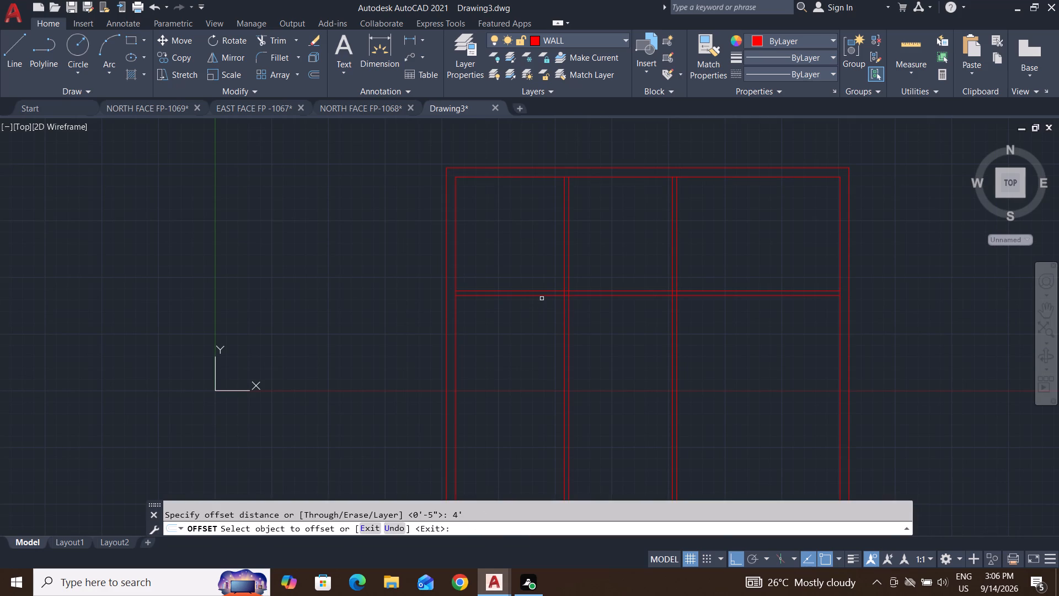
left_click(553, 296)
left_click(531, 394)
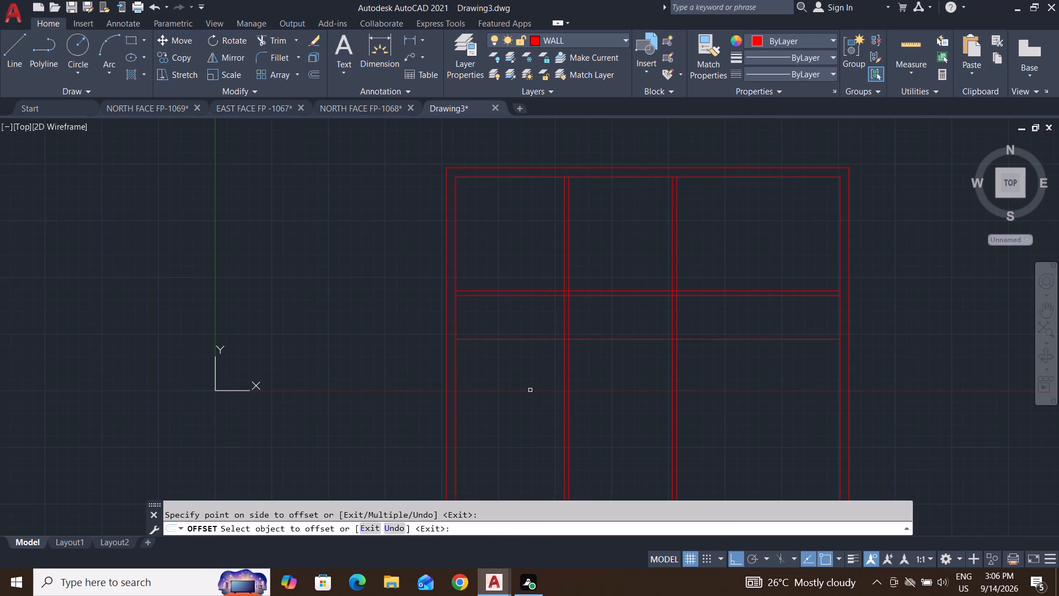
key("Escape")
key("Escape")
Offset the second horizontal partition line 5" downward to give that partition its thickness.
key("o")
key("space")
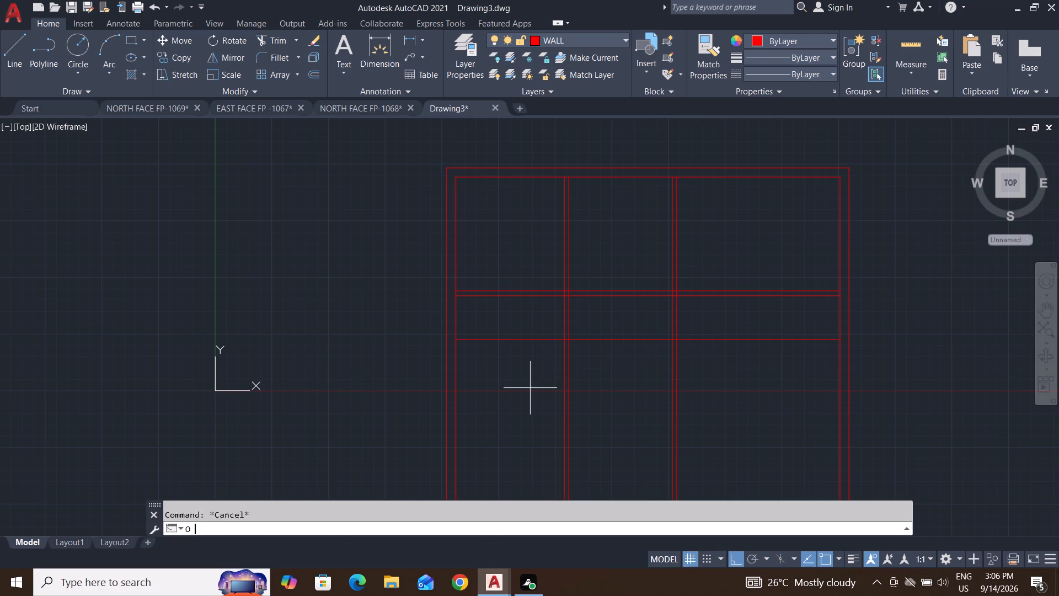
type("5\"")
key("Return")
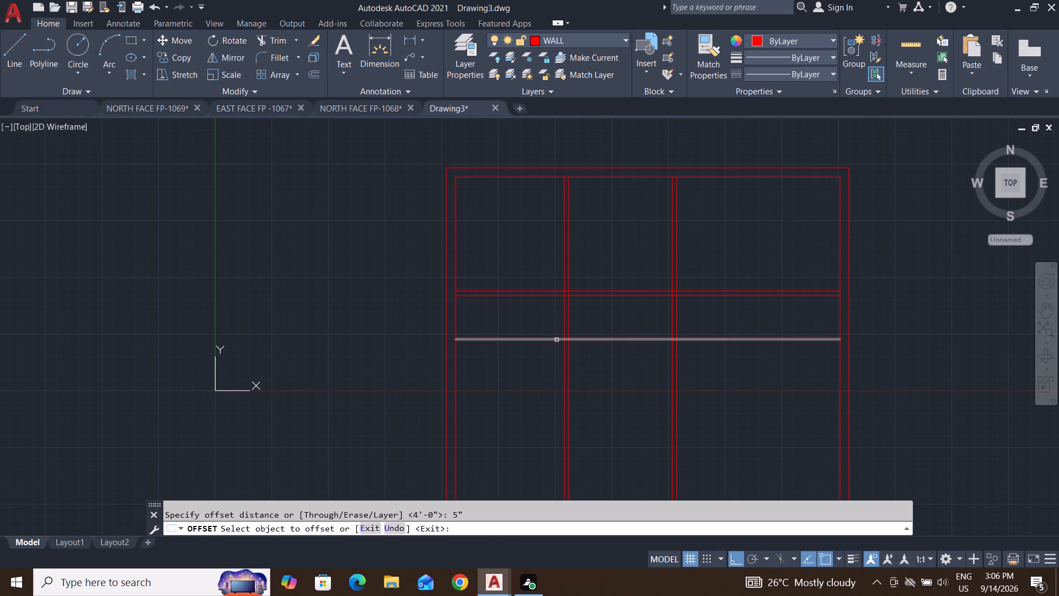
left_click_drag(557, 340, 557, 348)
left_click_drag(554, 389, 552, 393)
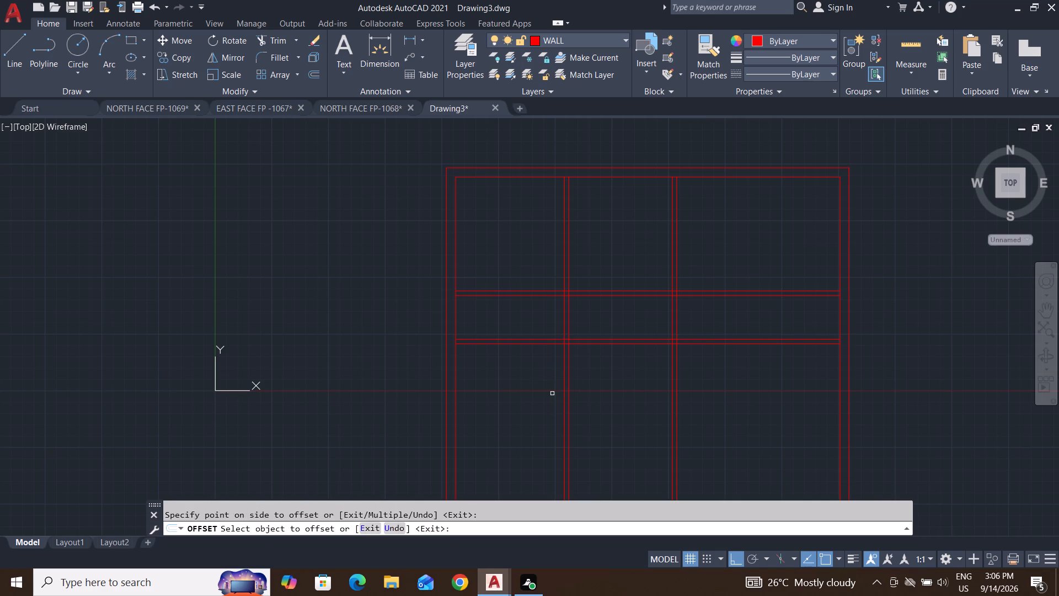
key("Escape")
key("Escape")
key("Escape")
key("Escape")
key("Escape")
key("Escape")
key("Escape")
key("Escape")
key("Escape")
key("Escape")
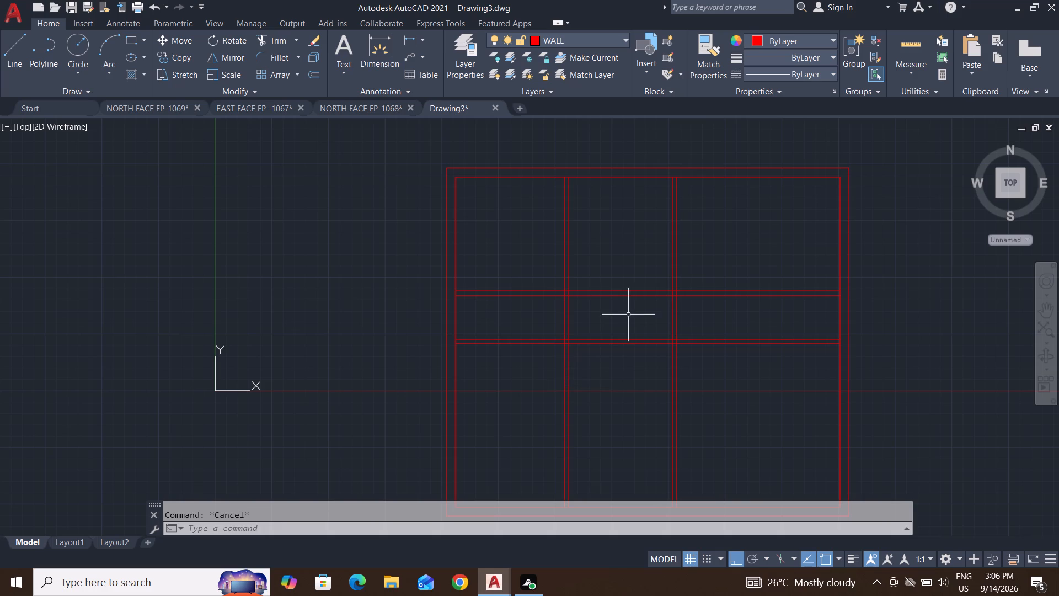
key("Escape")
key("Escape")
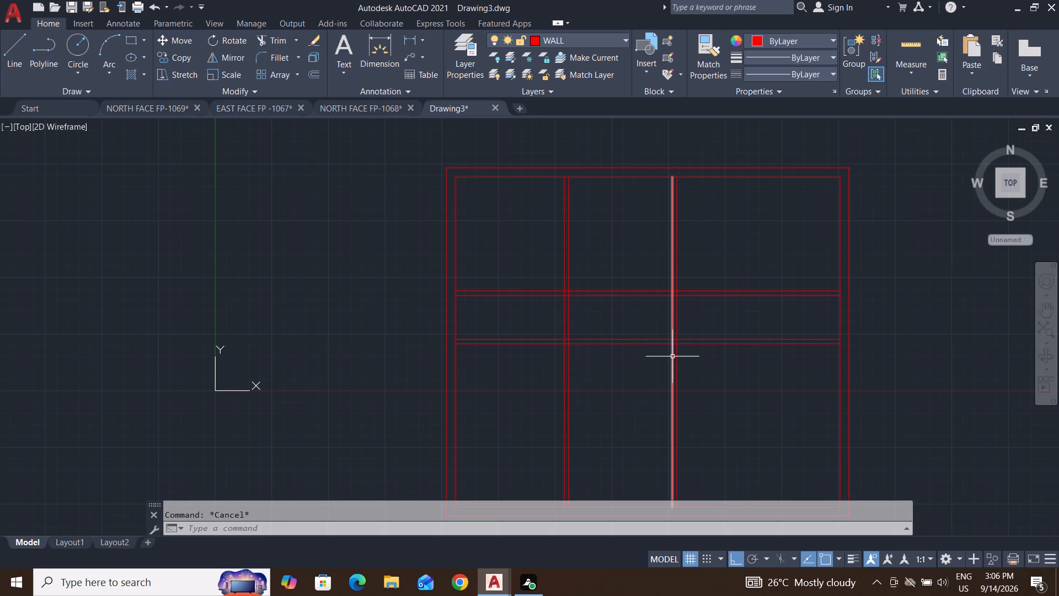
key("Escape")
key("Escape")
key("Escape")
key("Escape")
key("Escape")
key("Escape")
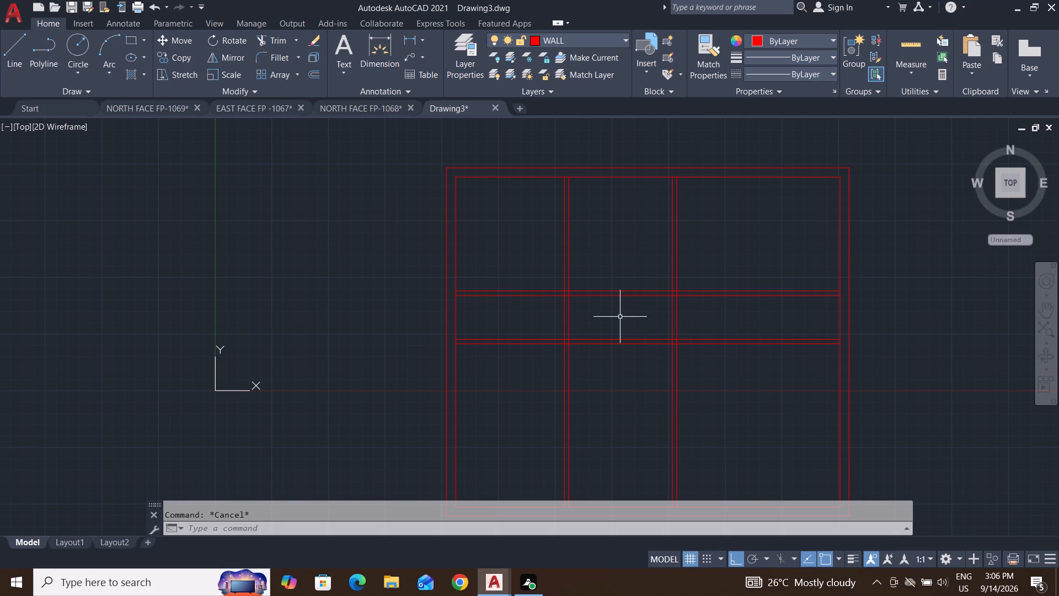
Trim the four horizontal partition lines out of the middle bay, between the two vertical partitions.
key("t")
type("R")
key("space")
key("space")
left_click(627, 237)
left_click(581, 457)
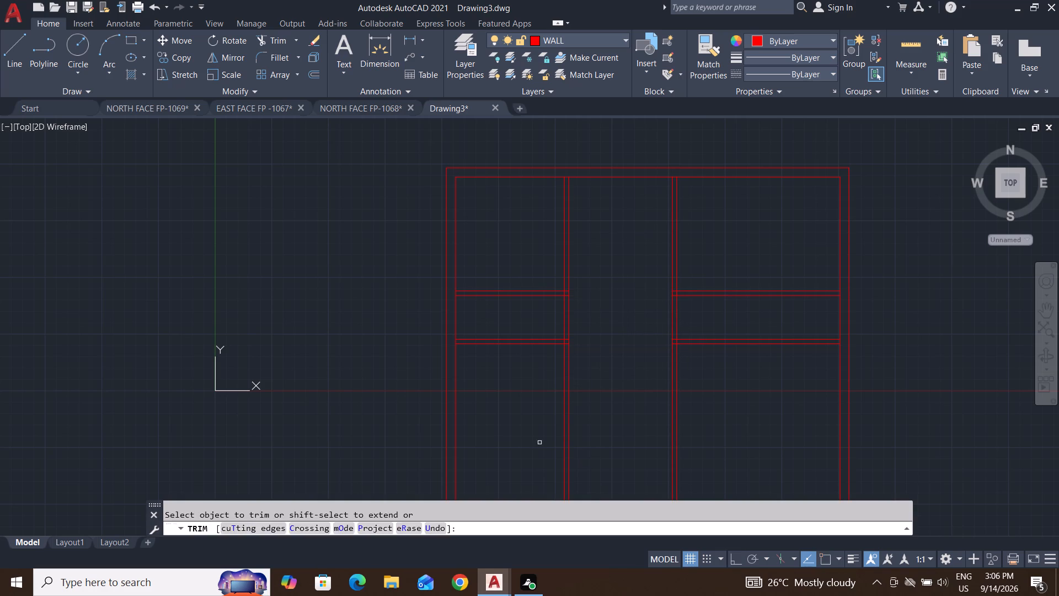
Trim both vertical partitions away below the second horizontal partition.
left_click_drag(522, 406, 557, 406)
left_click(780, 405)
left_click(514, 417)
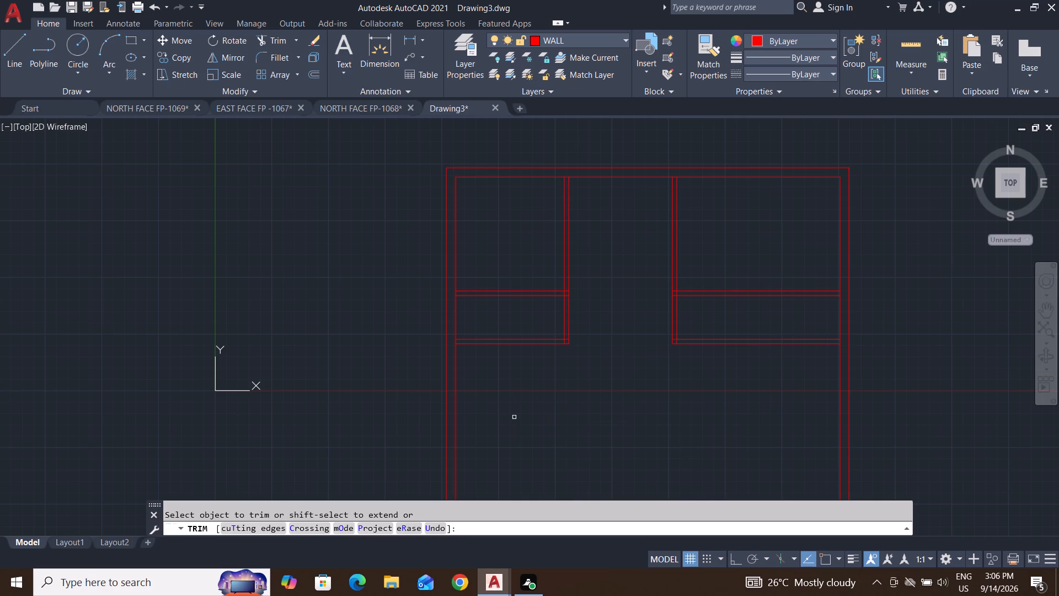
Trim the upper horizontal partition out of the right bay and cut the right vertical partition back to its level, undoing the extra trim.
left_click(707, 246)
left_click(710, 321)
left_click(707, 297)
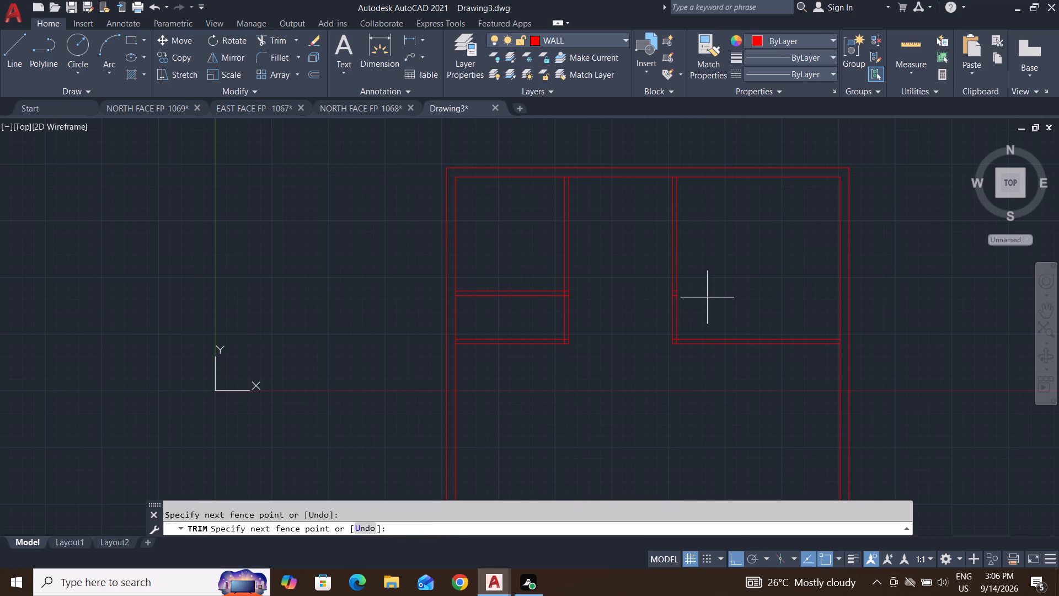
left_click(646, 318)
left_click(675, 267)
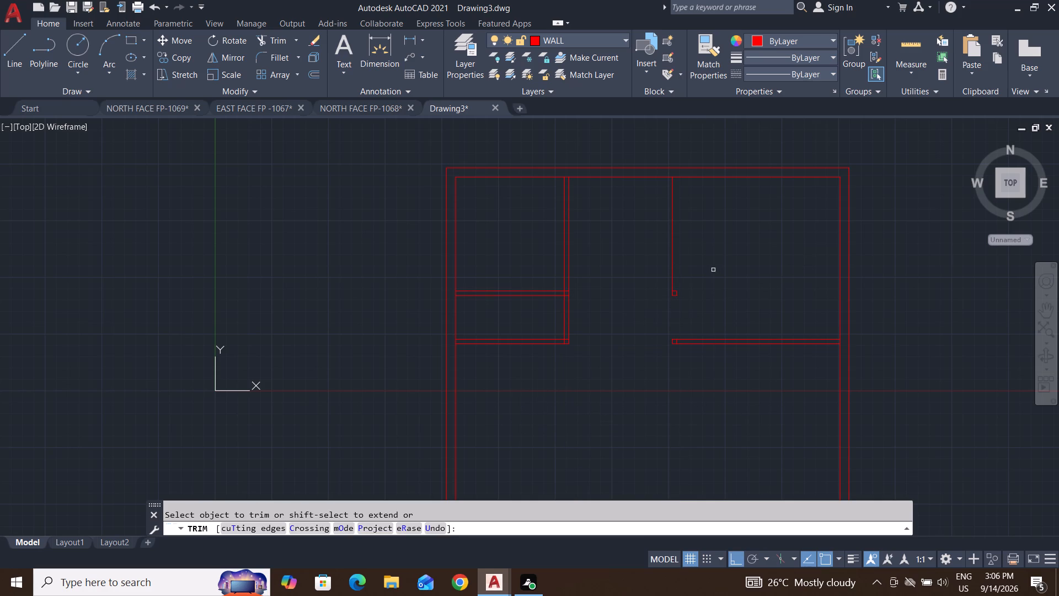
key("ctrl+z")
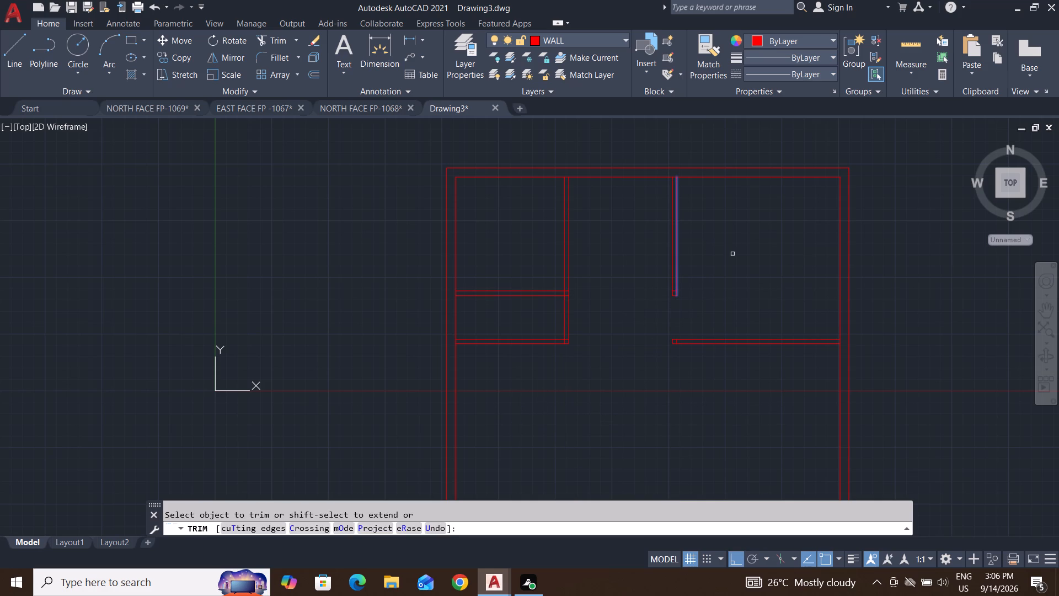
Delete the second horizontal partition's lines in the right bay and the leftover short pieces at their inner end.
key("Escape")
key("Escape")
left_click(774, 284)
left_click_drag(730, 413, 723, 427)
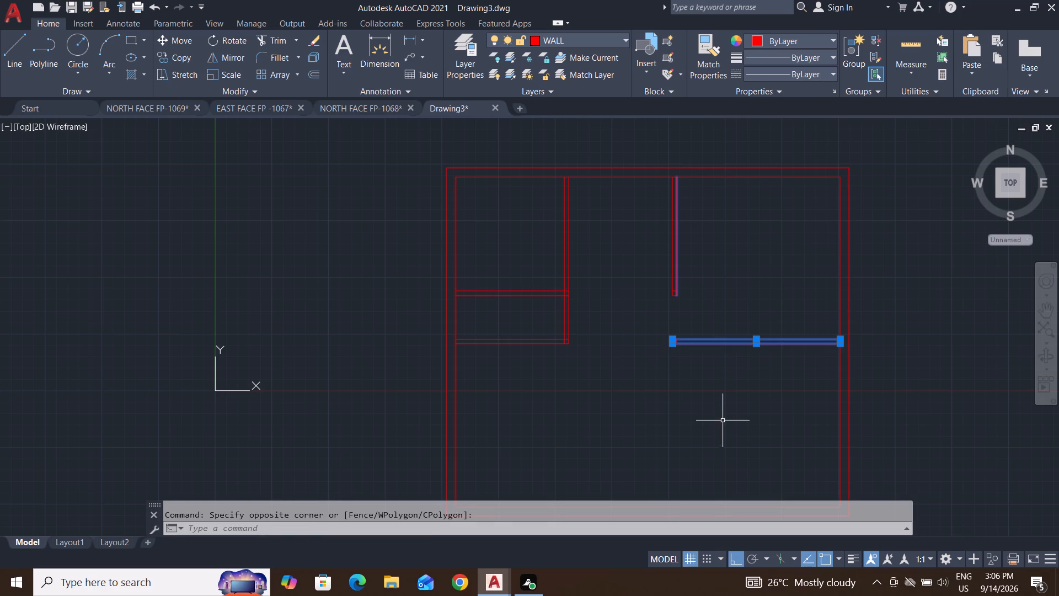
key("Delete")
key("Escape")
key("Escape")
left_click_drag(701, 320, 699, 328)
left_click(644, 402)
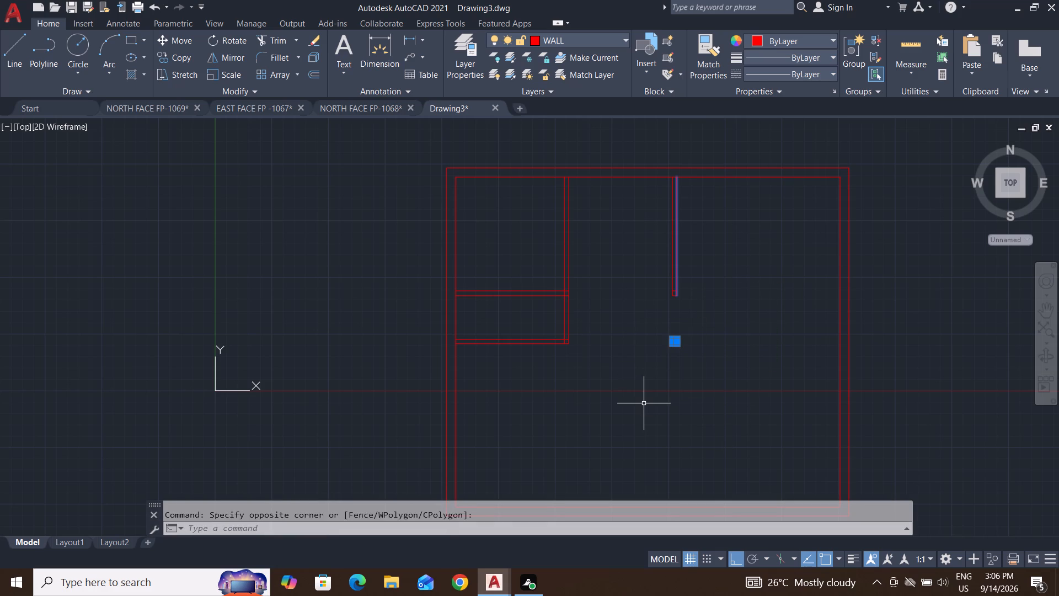
key("Delete")
key("Escape")
key("Escape")
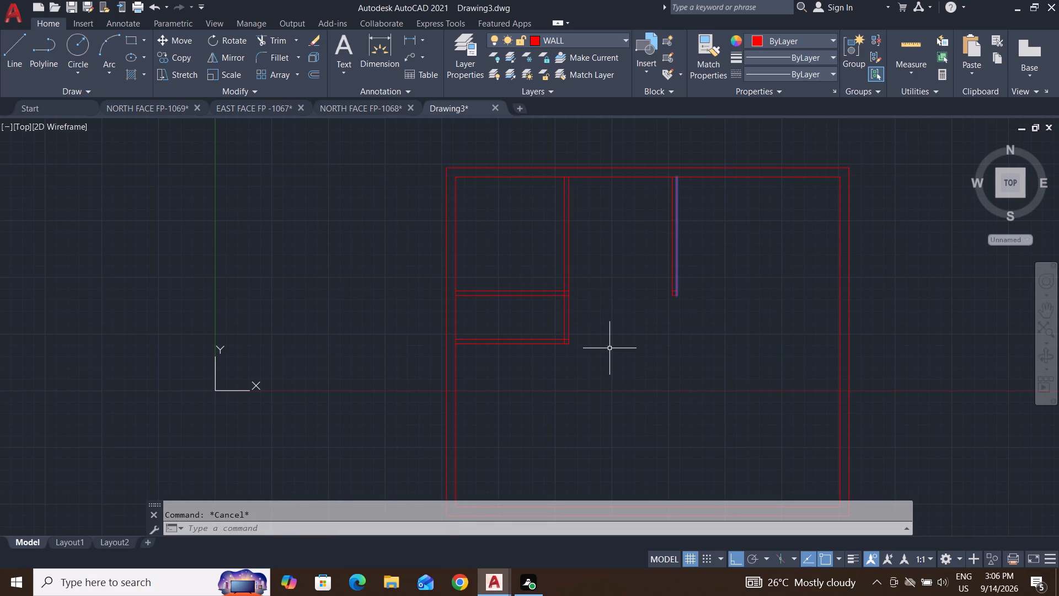
key("Escape")
key("Escape")
Offset the left outer wall's inner line 5' into the plan to place a new vertical partition line.
type("O 5'")
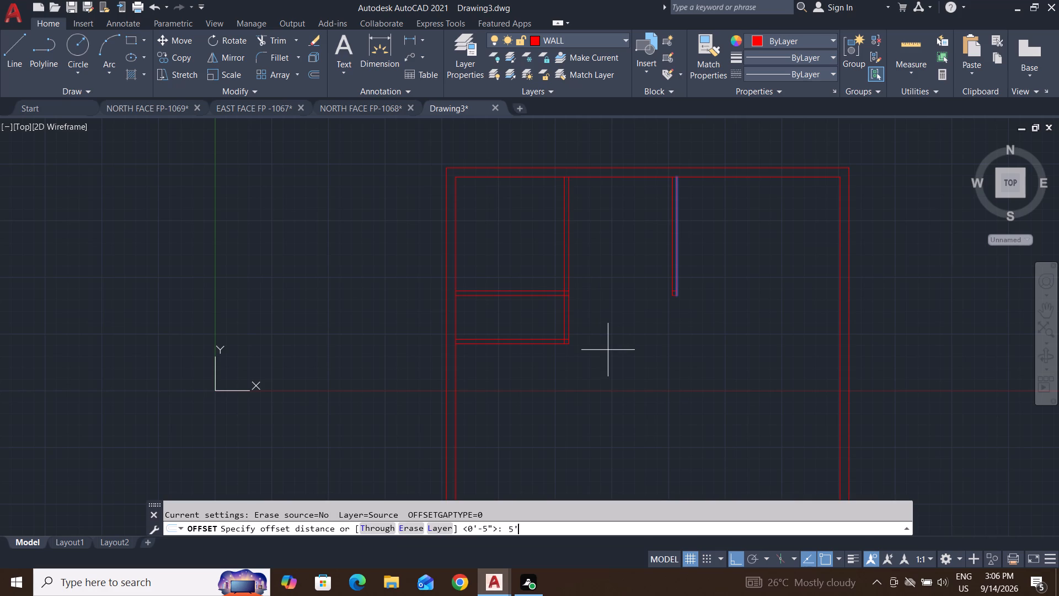
key("Return")
left_click(454, 394)
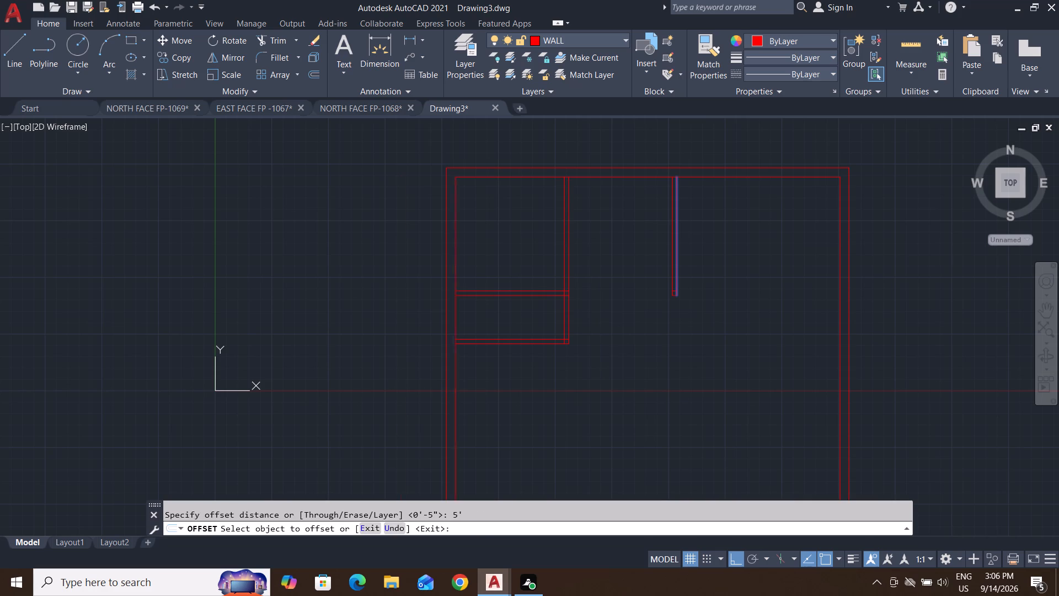
left_click(561, 400)
key("Escape")
key("Escape")
Offset the new vertical partition line 5" away from the left outer wall to give that partition its thickness.
type("O 5\"")
key("Return")
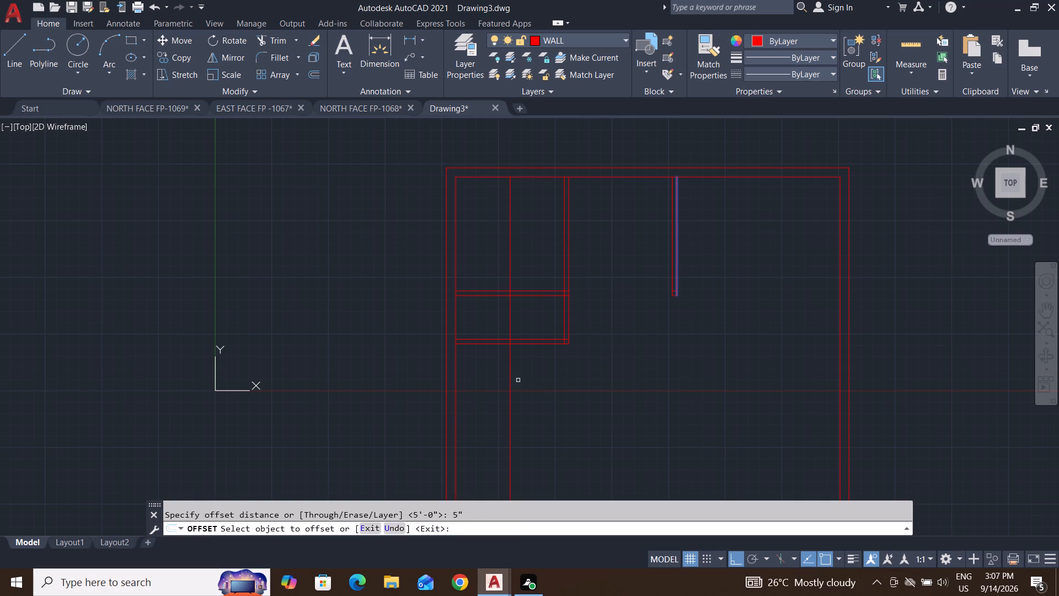
left_click_drag(510, 373, 527, 380)
left_click(544, 384)
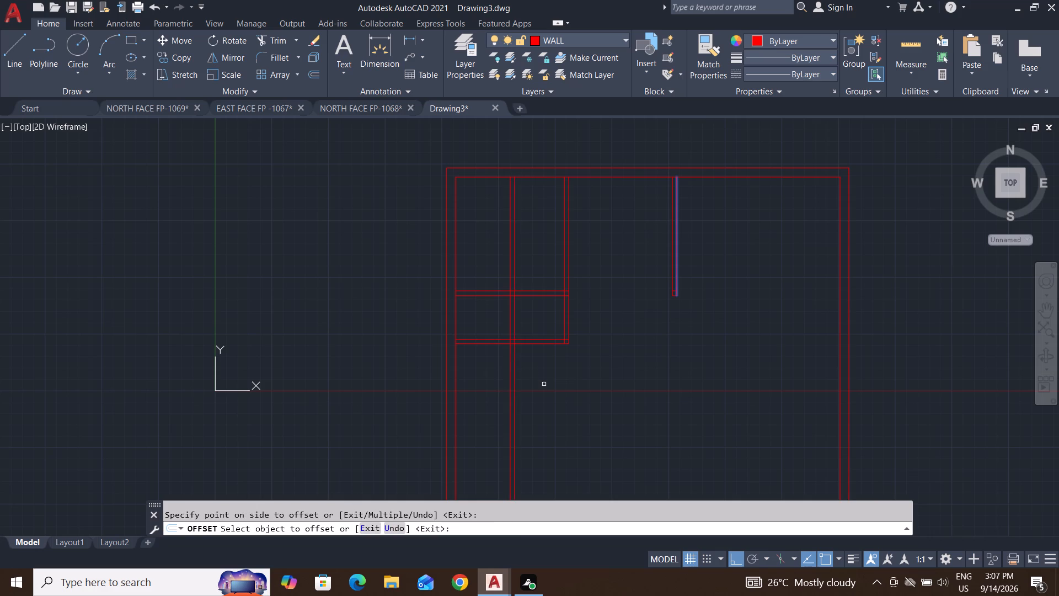
key("Escape")
key("Escape")
Trim the second horizontal partition back to the new vertical partition and cut the original left vertical partition back to the upper horizontal one.
type("TR")
key("space")
key("space")
left_click(545, 384)
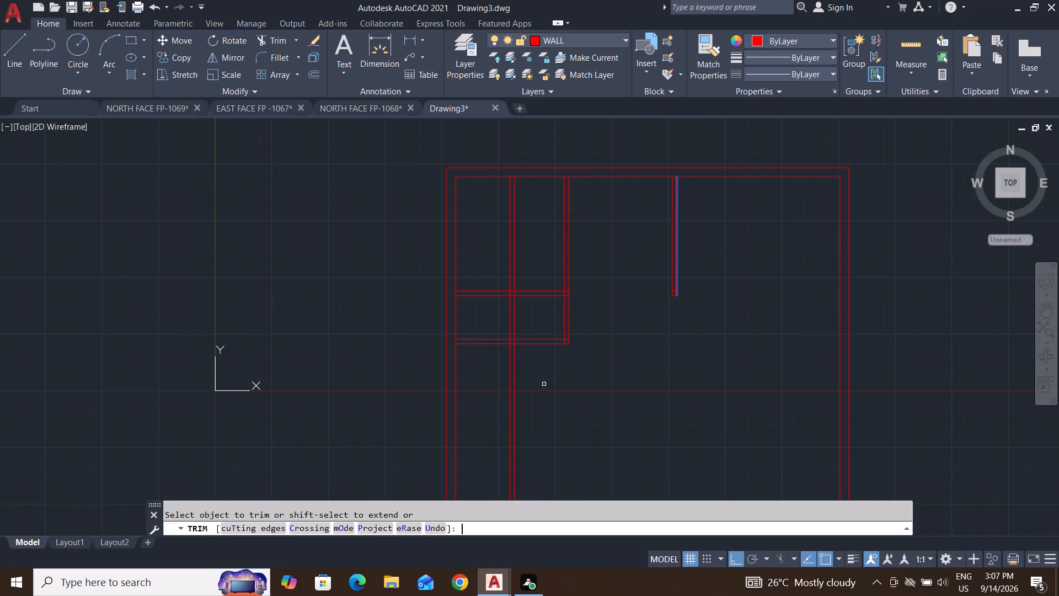
left_click(553, 315)
left_click(548, 317)
left_click(661, 317)
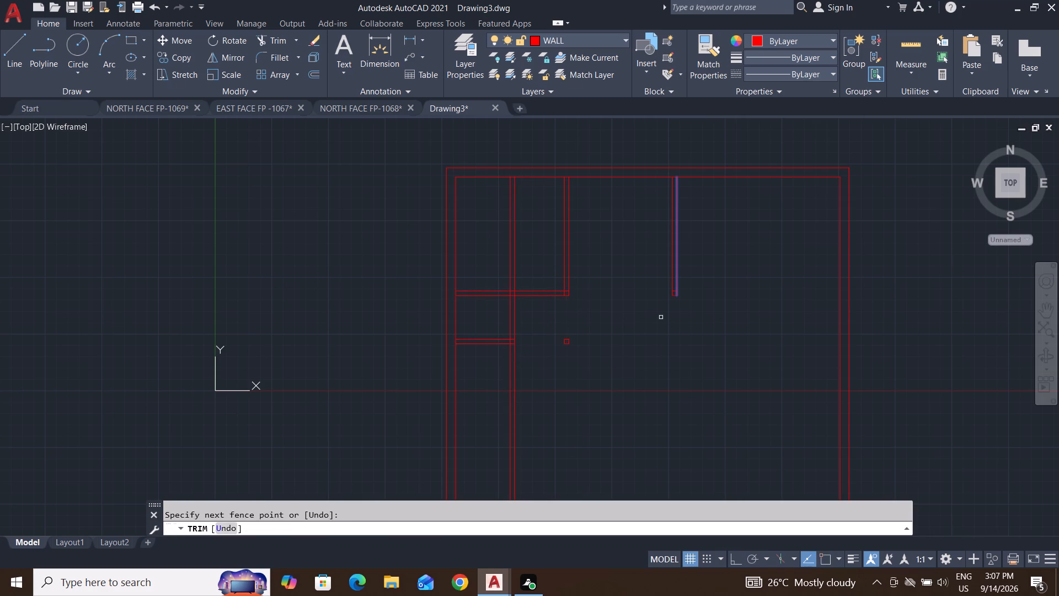
Trim away the small leftover square where the original left vertical partition crossed the second horizontal partition.
scroll(570, 341, "up", 5)
left_click(587, 349)
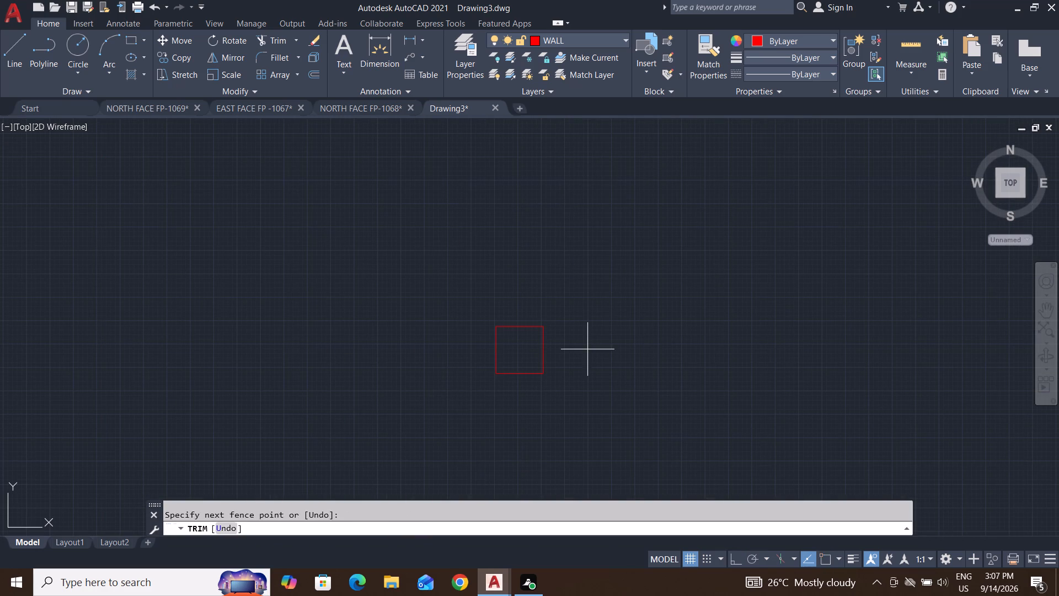
left_click(409, 350)
left_click(507, 298)
left_click(504, 456)
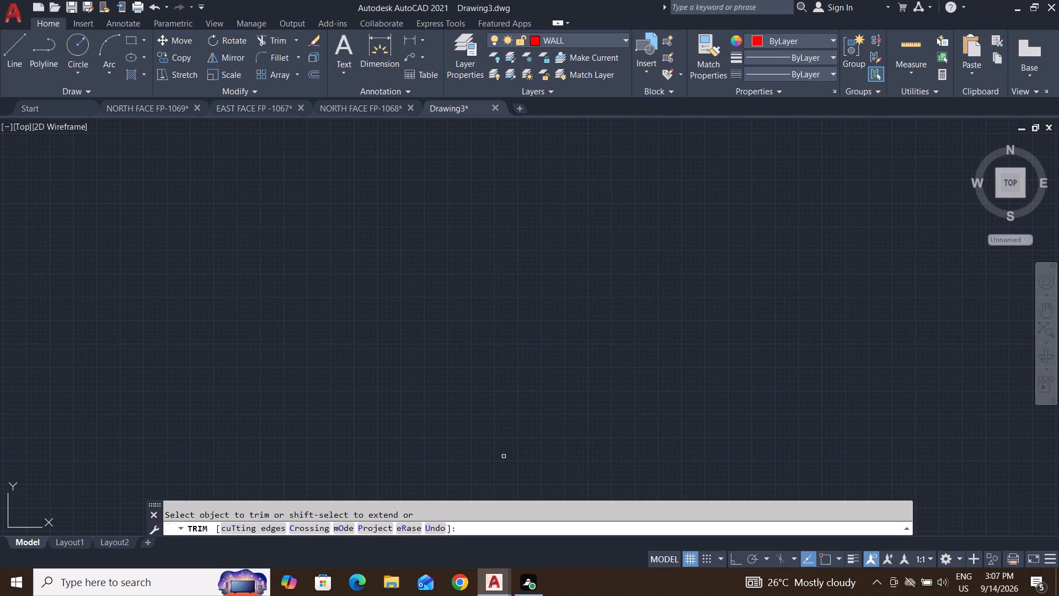
scroll(689, 355, "down", 7)
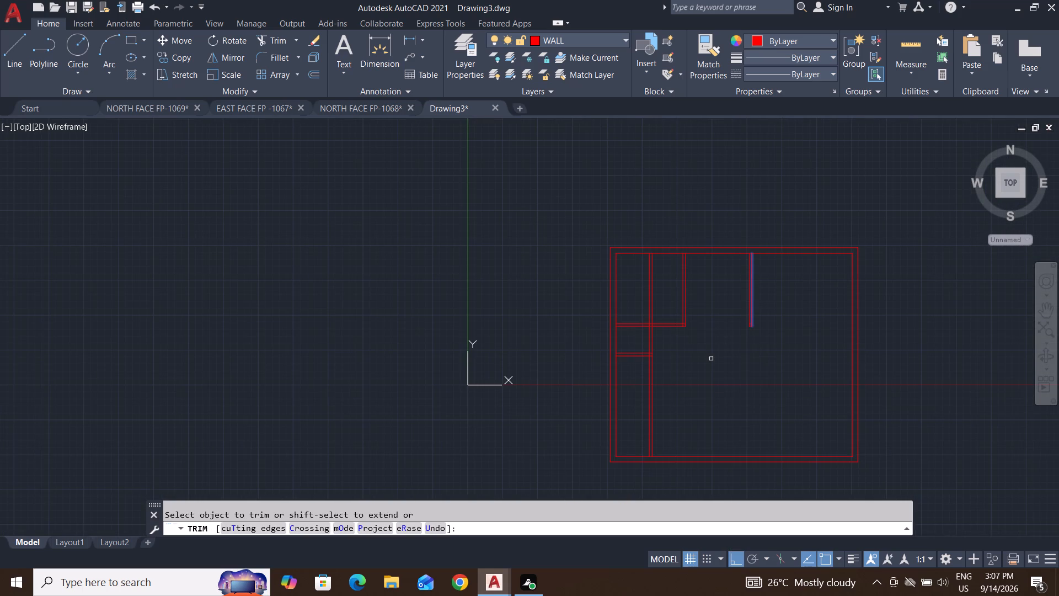
middle_click_drag(711, 359, 653, 381)
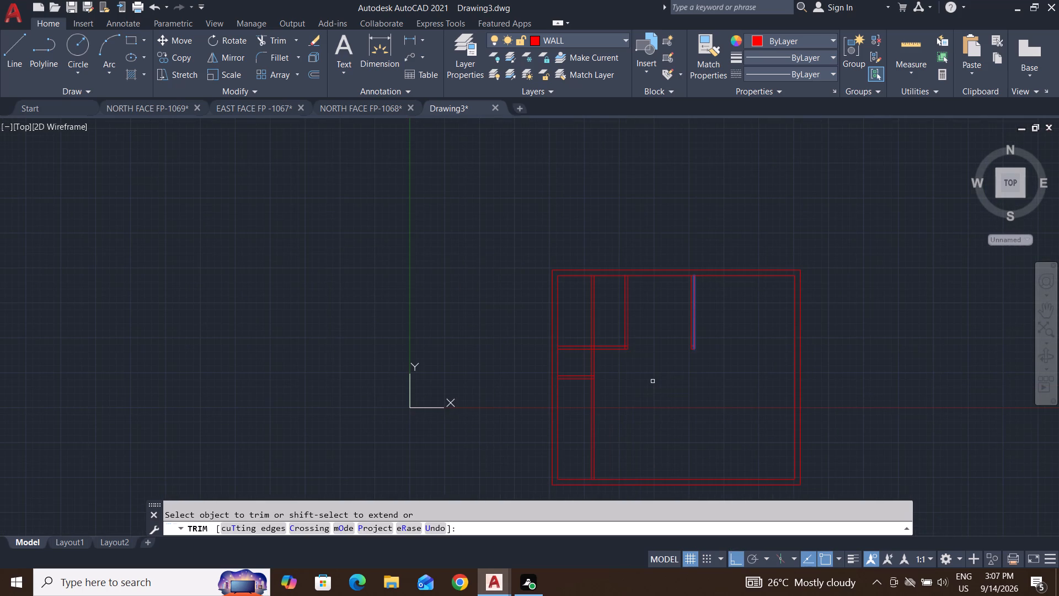
key("Escape")
key("Escape")
key("Escape")
key("Escape")
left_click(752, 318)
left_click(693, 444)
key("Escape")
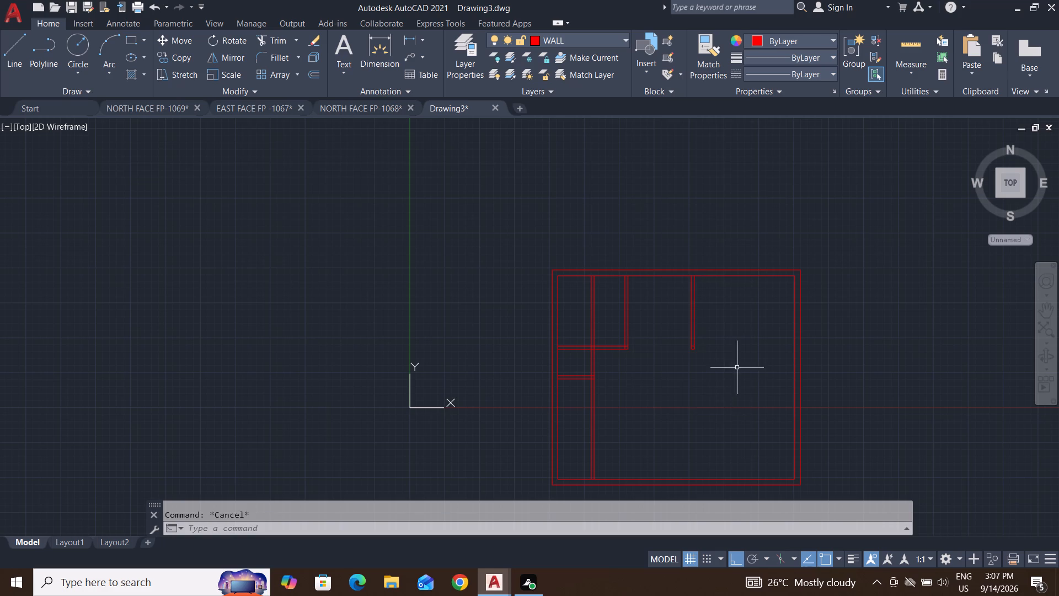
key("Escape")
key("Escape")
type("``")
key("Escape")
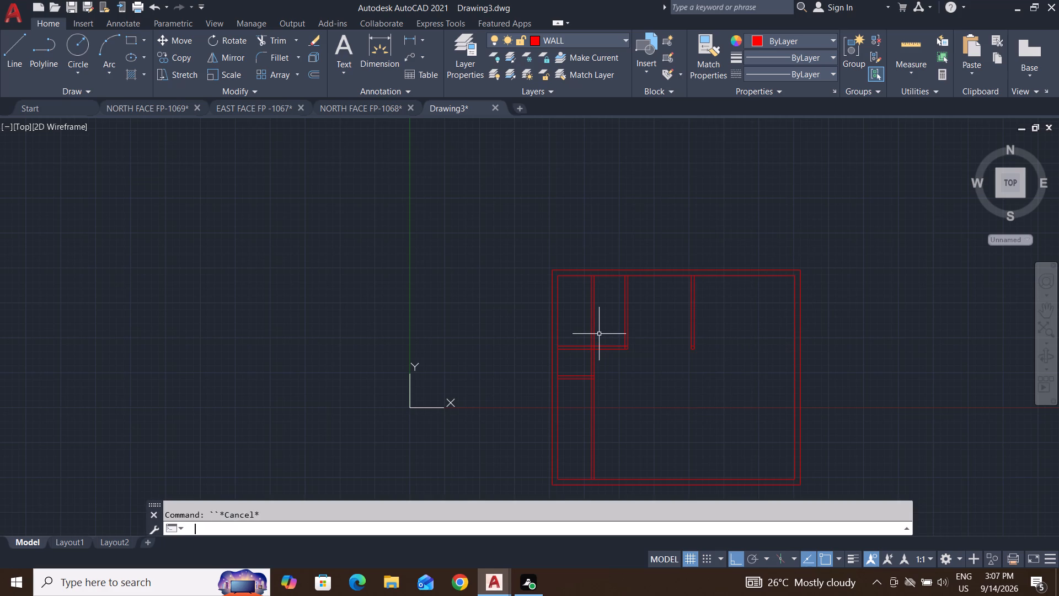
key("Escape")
Trim the new vertical partition out of the upper-left room, above the upper horizontal partition.
type("TR")
key("space")
key("space")
left_click(613, 333)
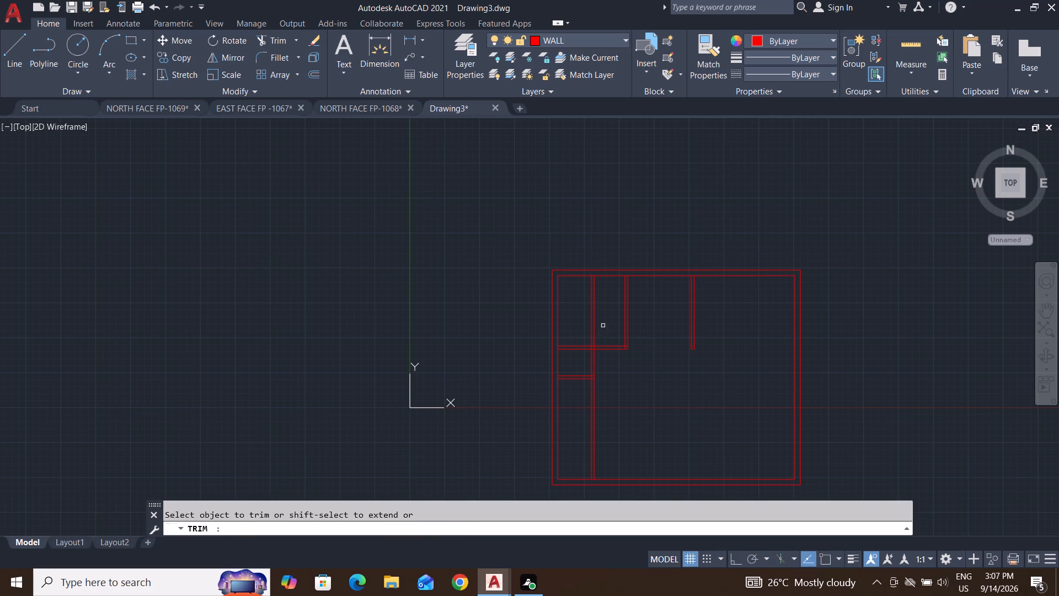
left_click(581, 298)
left_click(611, 332)
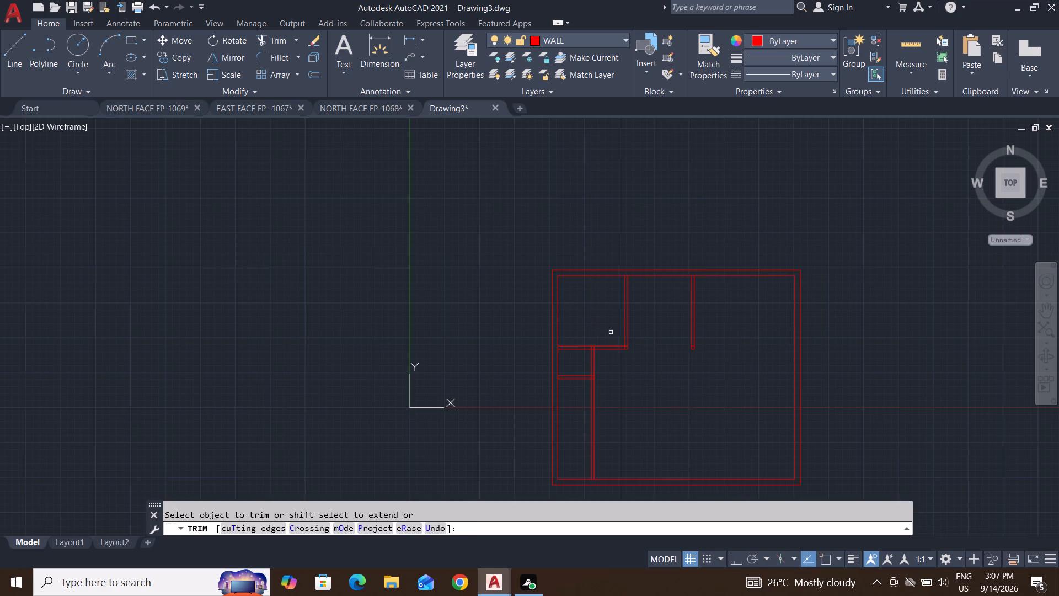
Trim the overlapping inner lines at the upper-left room's lower corner to leave a clean wall corner.
scroll(591, 353, "up", 4)
scroll(803, 314, "up", 3)
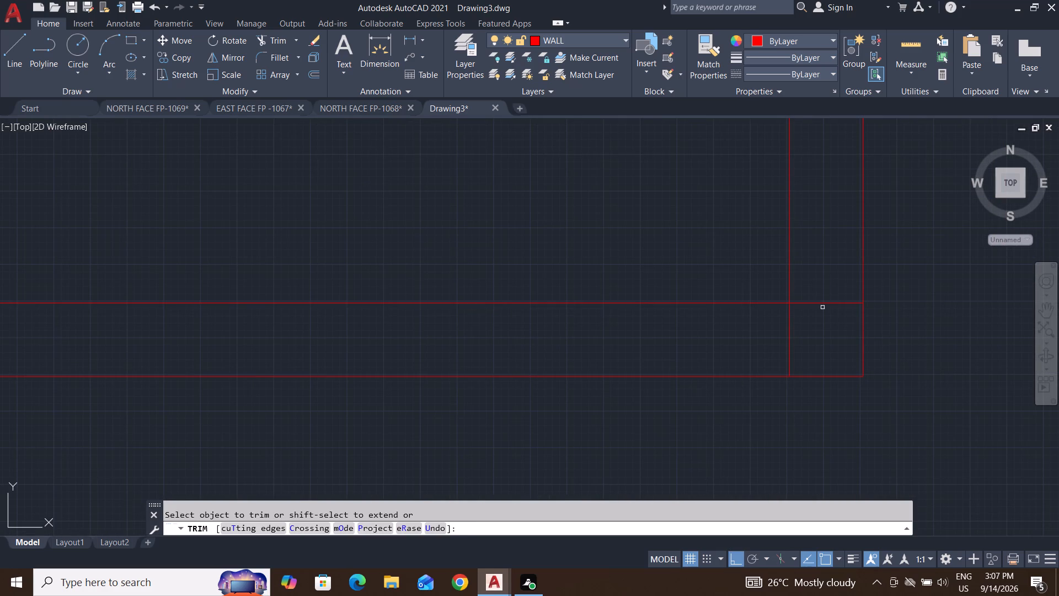
left_click(836, 294)
left_click(776, 339)
scroll(752, 338, "down", 4)
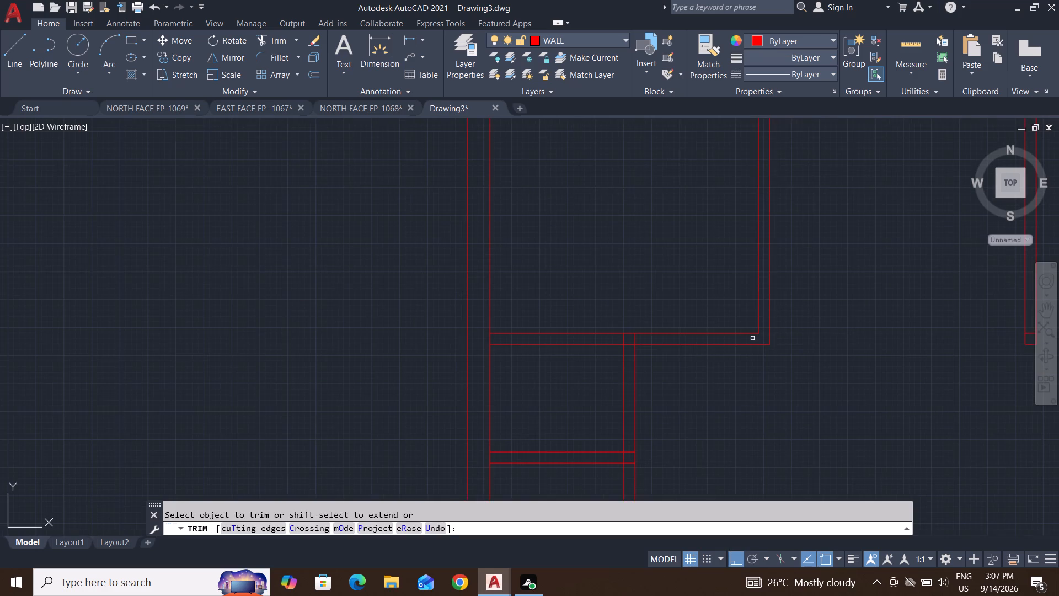
Trim the overlapping lines where the new vertical partition meets the upper horizontal partition to form an open T-junction.
scroll(654, 339, "up", 4)
left_click(426, 354)
left_click(576, 344)
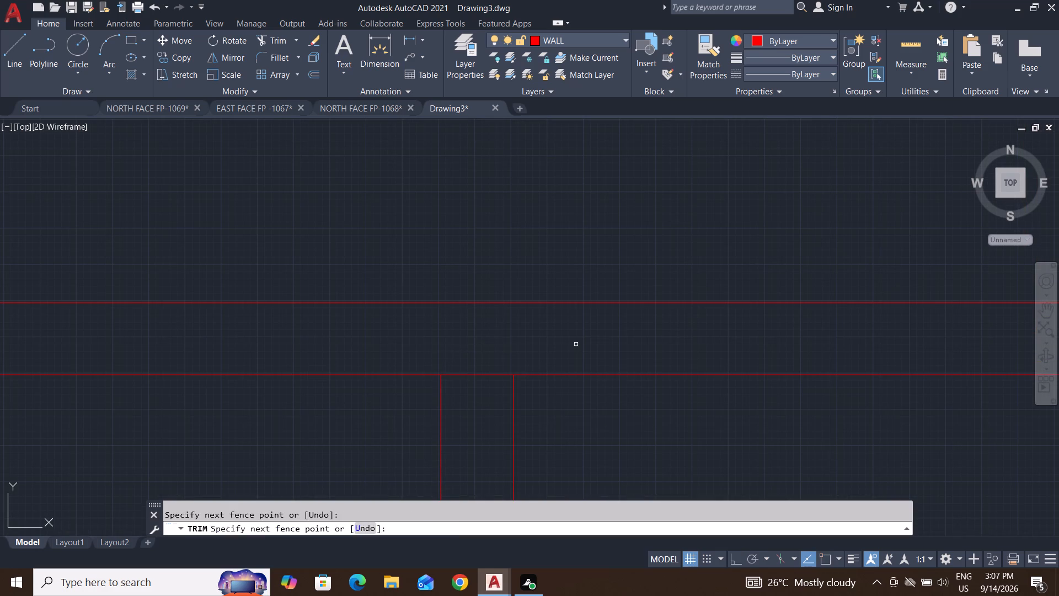
left_click(502, 352)
left_click(486, 412)
scroll(667, 358, "down", 5)
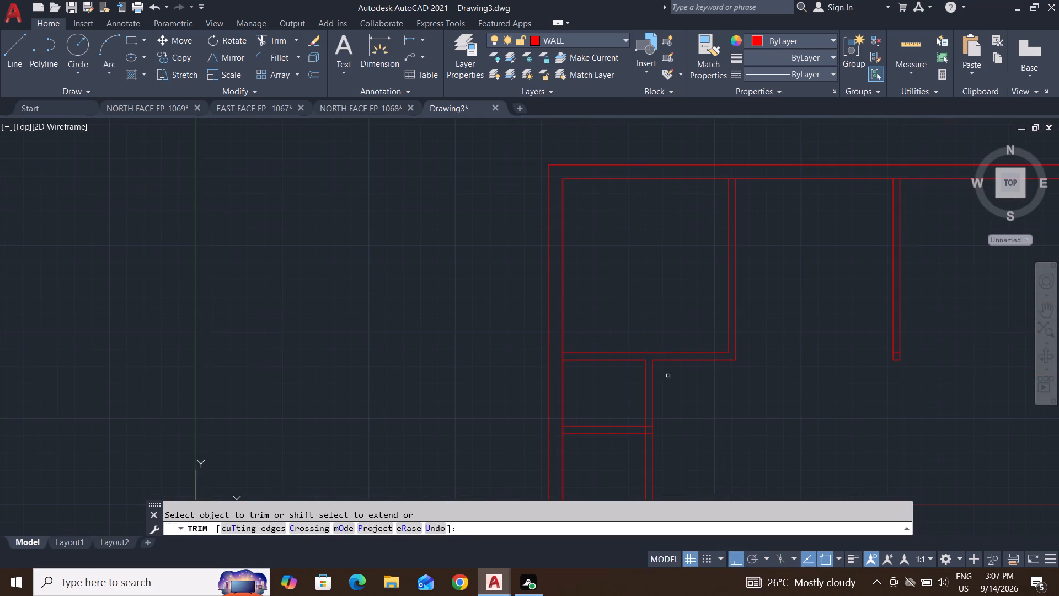
scroll(548, 363, "up", 3)
left_click(582, 353)
scroll(517, 355, "down", 5)
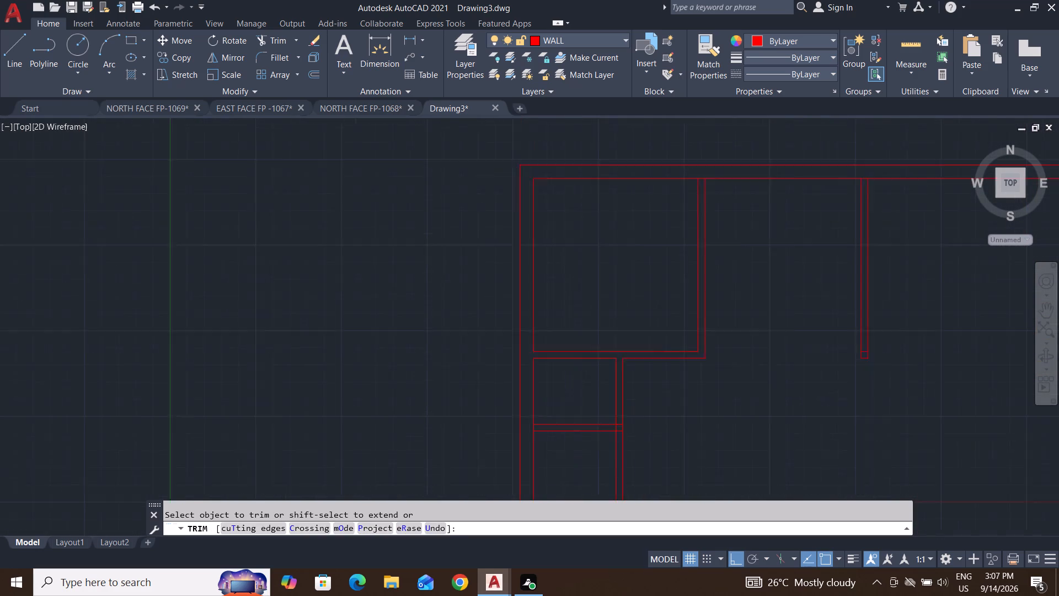
Trim the extra cross line inside the lower end of the free-standing right vertical partition.
middle_click_drag(766, 375, 679, 356)
scroll(671, 336, "up", 5)
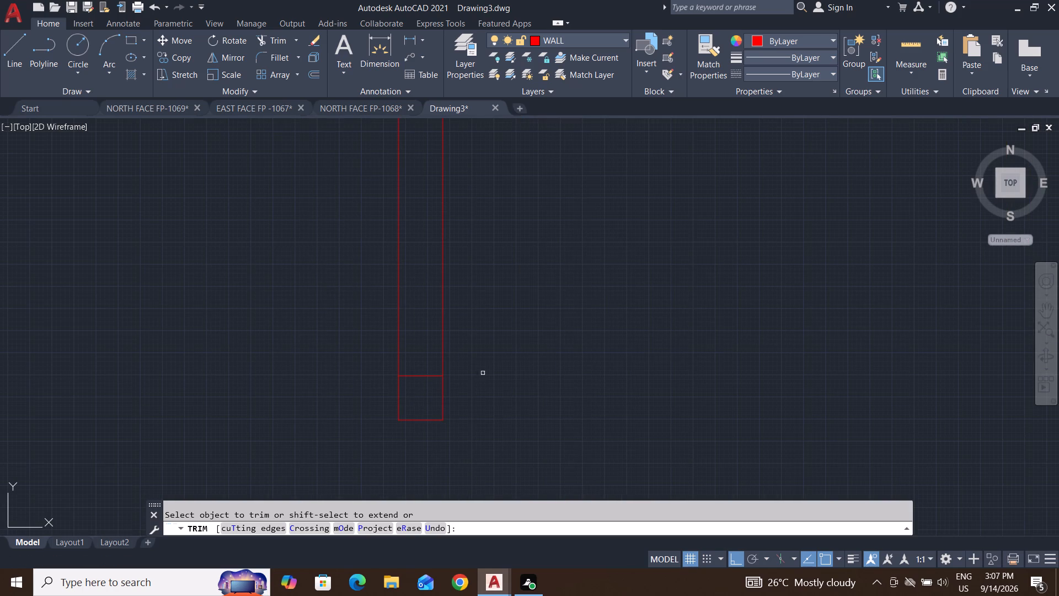
left_click(429, 397)
left_click(414, 331)
scroll(505, 361, "down", 6)
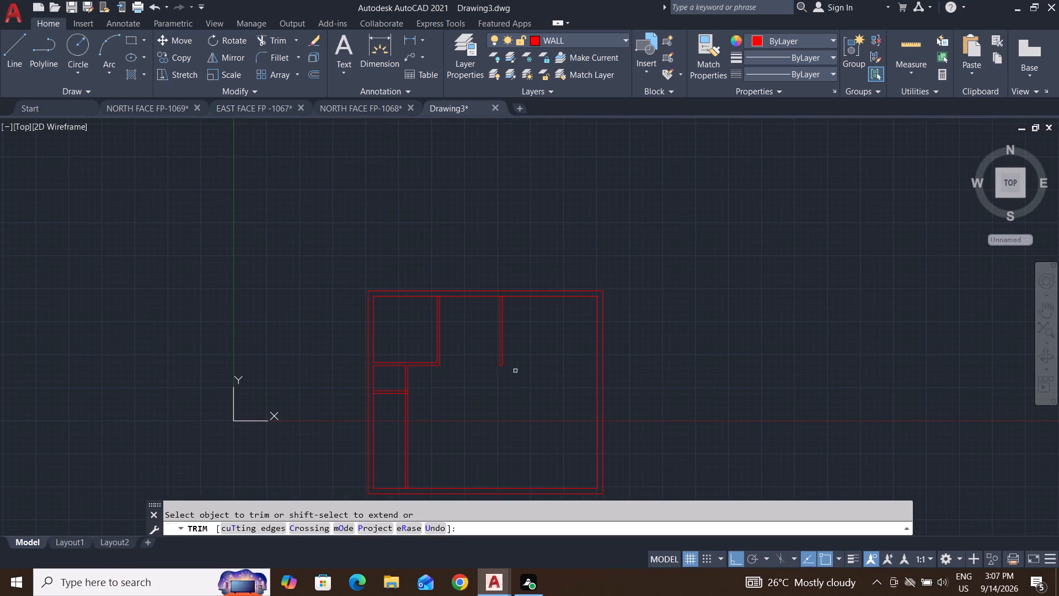
middle_click_drag(529, 392, 620, 294)
key("Escape")
key("Escape")
key("Escape")
key("Escape")
key("Escape")
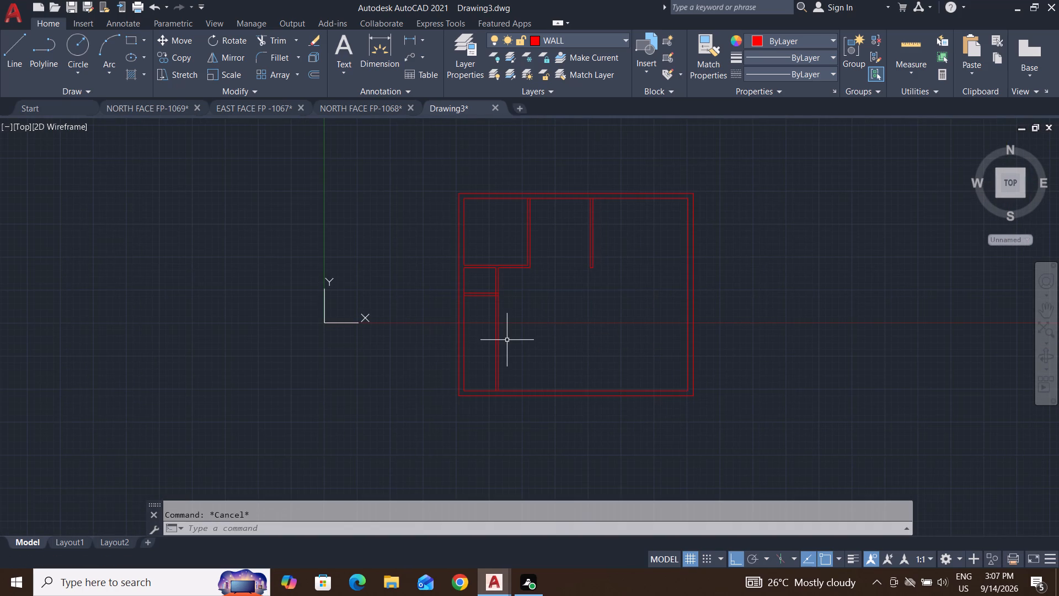
key("Escape")
key("Escape")
key("Escape")
key("Escape")
Trim the new vertical partition away below the second horizontal partition.
middle_click_drag(520, 352, 570, 332)
key("Escape")
scroll(534, 302, "up", 3)
scroll(545, 294, "down", 2)
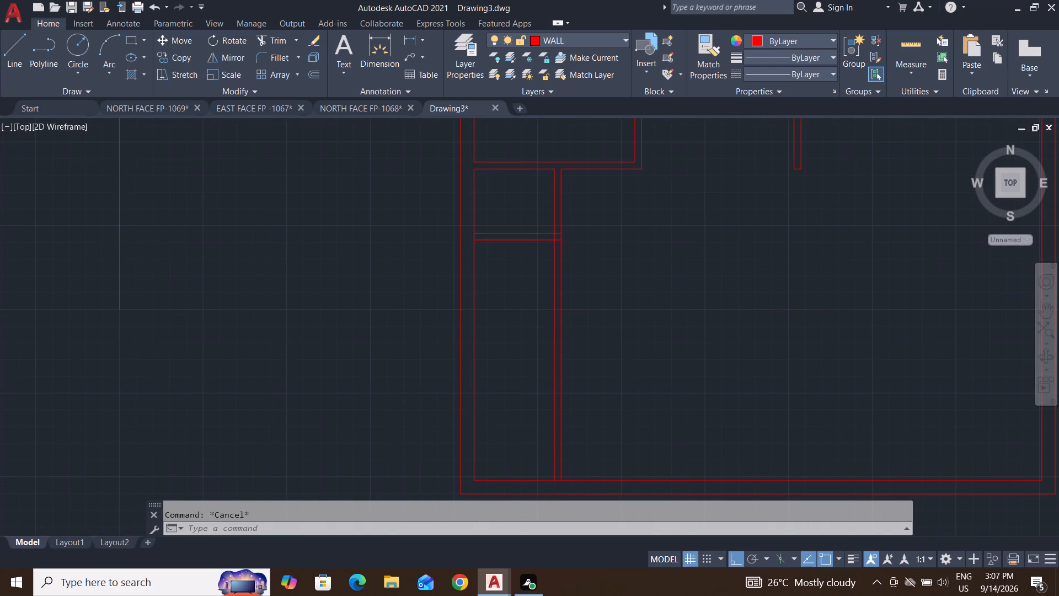
type("TR")
key("space")
key("space")
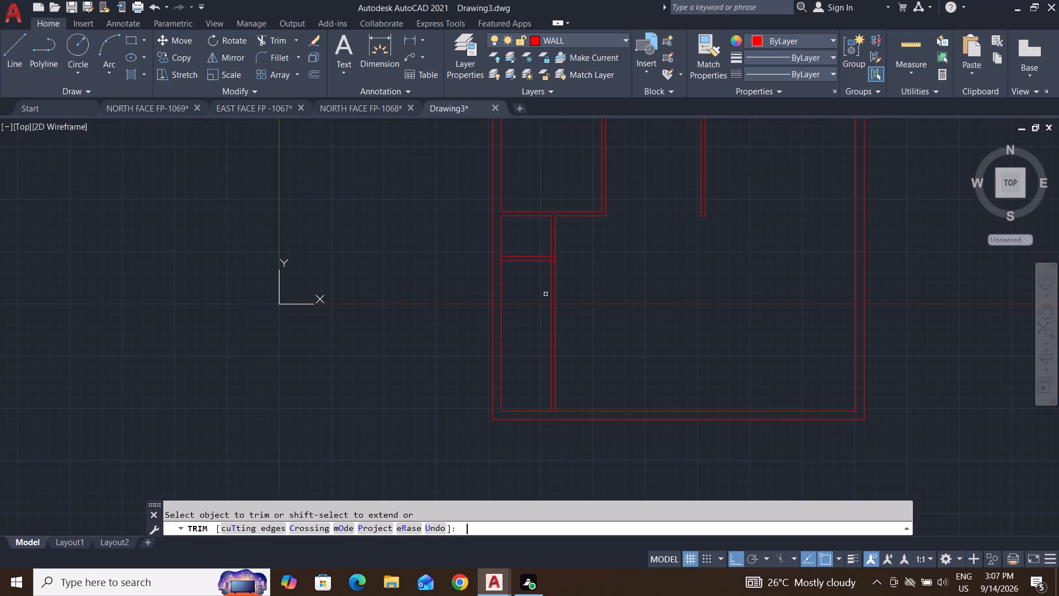
left_click(542, 286)
left_click(643, 296)
key("Escape")
key("Escape")
key("Escape")
key("Escape")
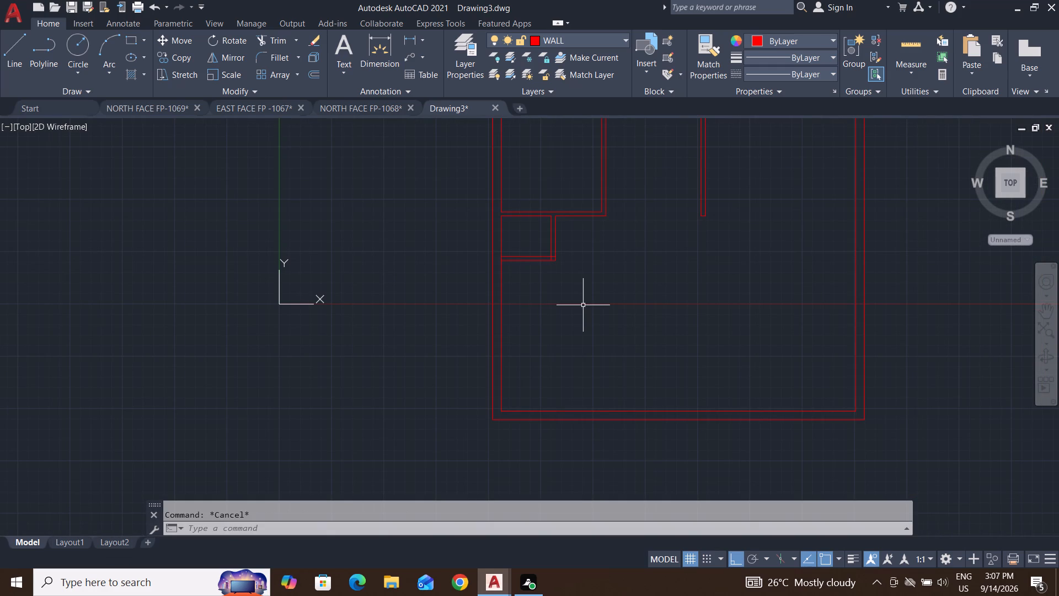
Offset the inner line of the left outer wall 20' into the plan.
key("Escape")
key("Escape")
key("Escape")
key("Escape")
key("Escape")
type("O 20'")
key("Return")
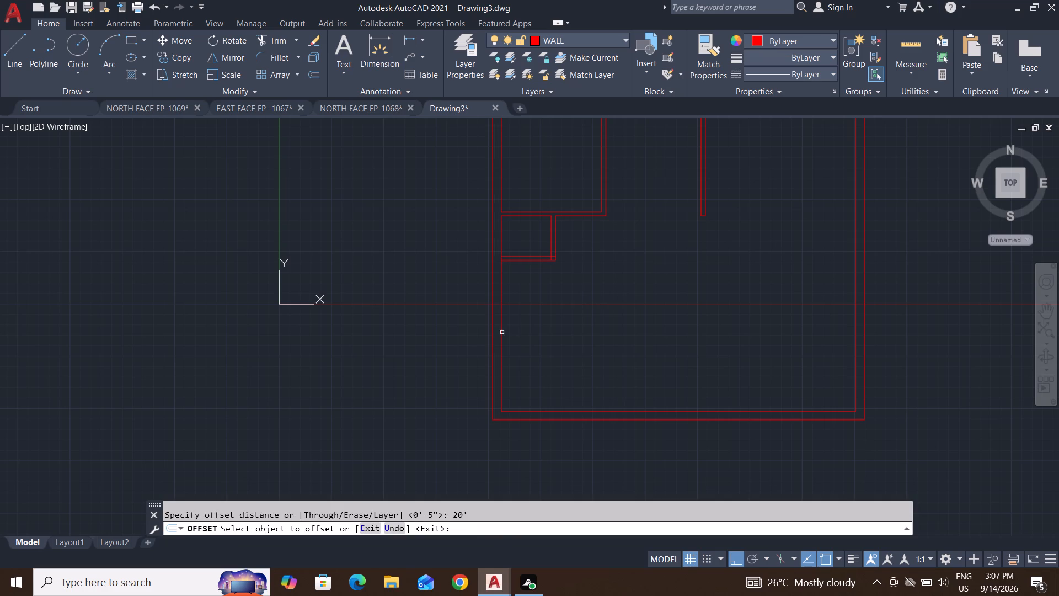
left_click(501, 339)
left_click(654, 355)
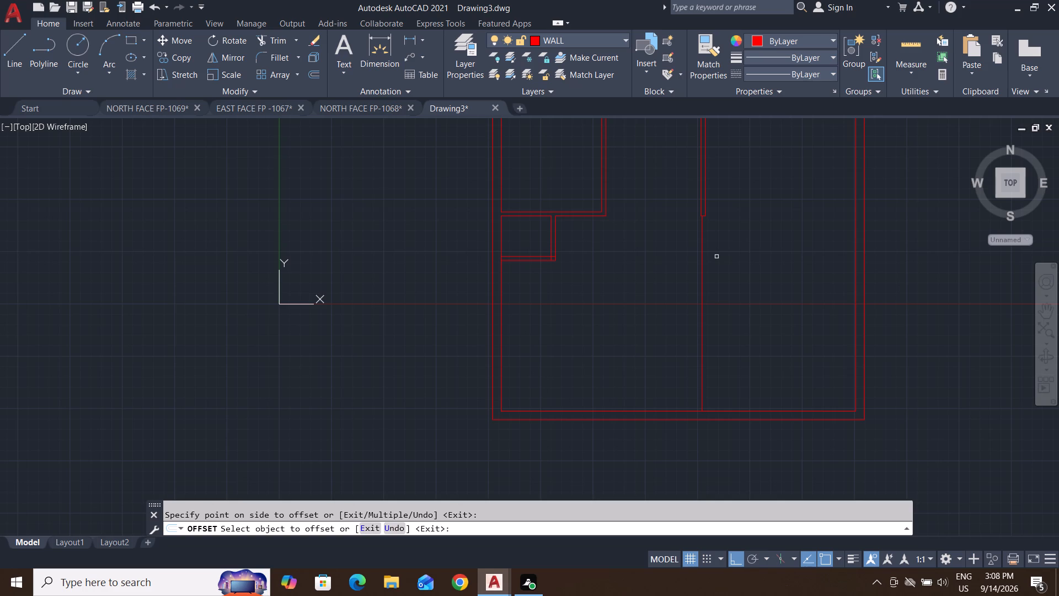
middle_click_drag(714, 231, 730, 292)
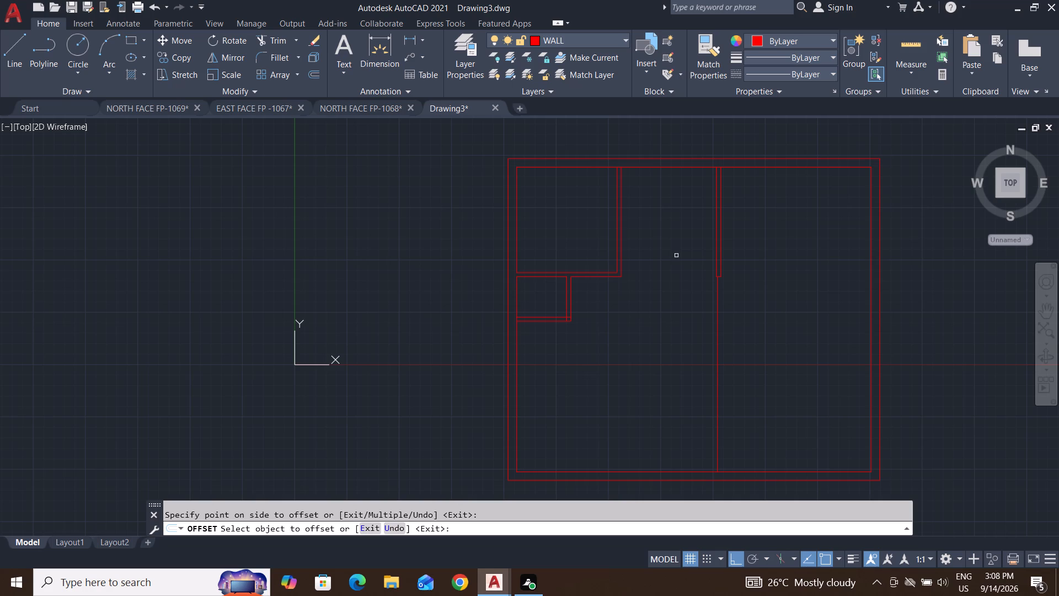
key("Escape")
key("Escape")
Erase the two lines of the free-standing upper vertical partition and the short end line left at its base.
left_click(741, 216)
left_click(703, 247)
key("Delete")
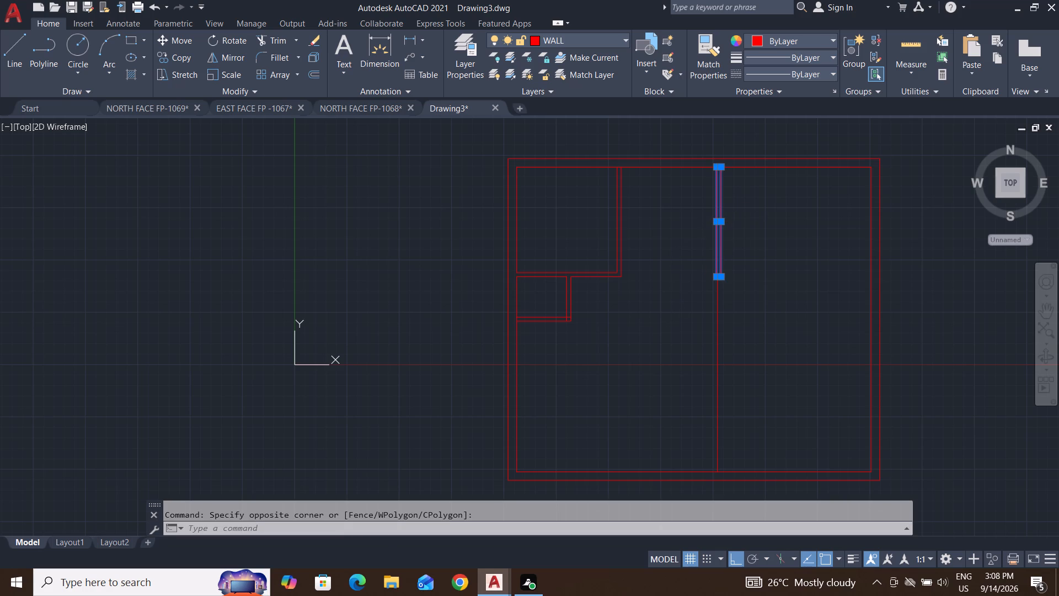
scroll(664, 241, "up", 4)
middle_click_drag(790, 347, 630, 238)
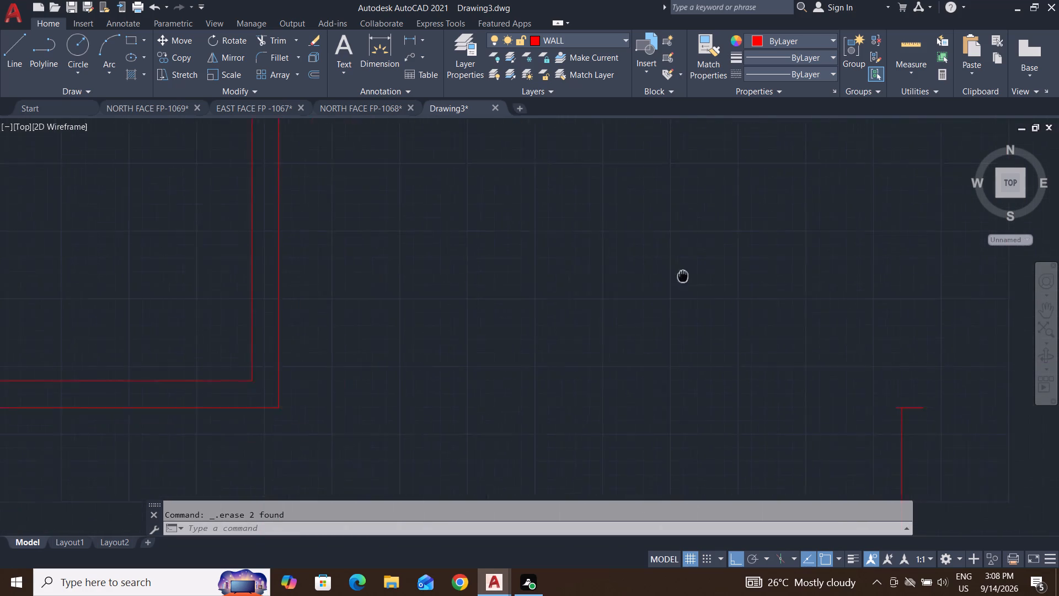
middle_click_drag(630, 238, 580, 206)
left_click(812, 307)
left_click(799, 342)
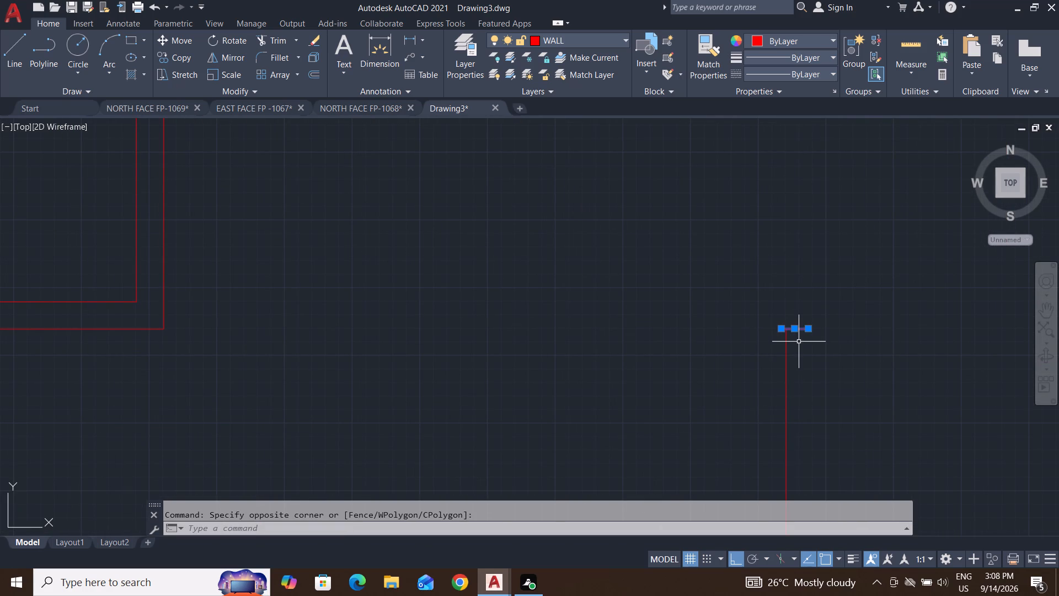
key("Delete")
scroll(799, 342, "down", 4)
key("Escape")
key("Escape")
key("Escape")
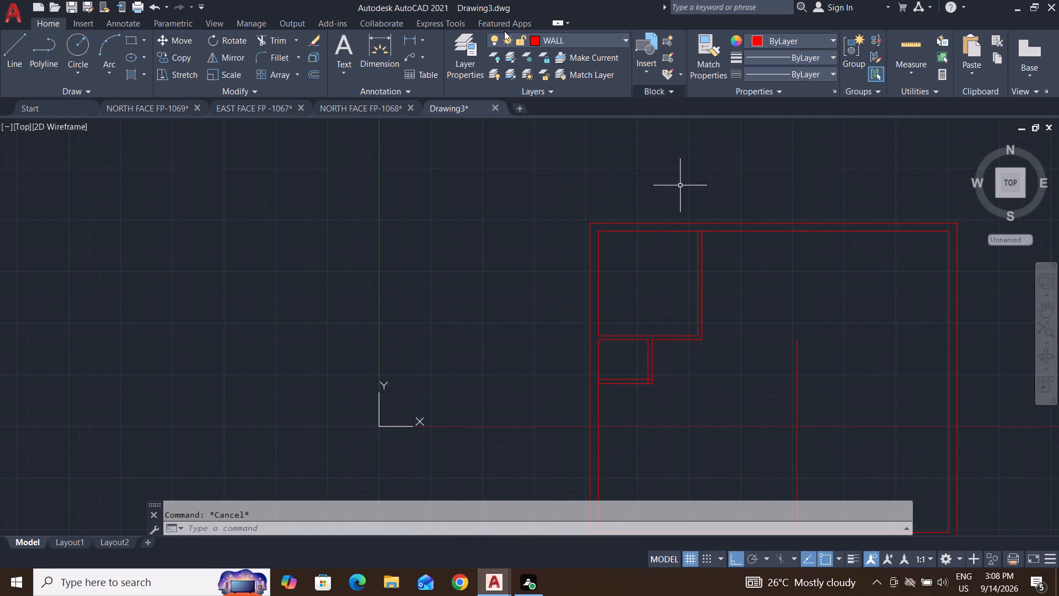
Add a linear dimension across the inner width of the upper-left room, just above its lower wall.
left_click(409, 39)
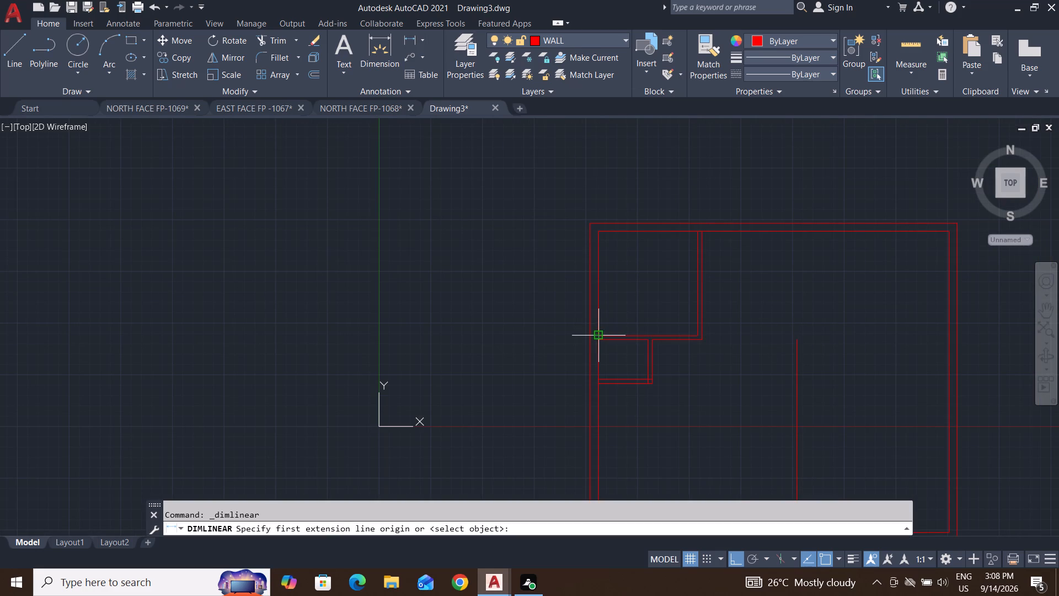
left_click(597, 332)
left_click(695, 334)
left_click(684, 312)
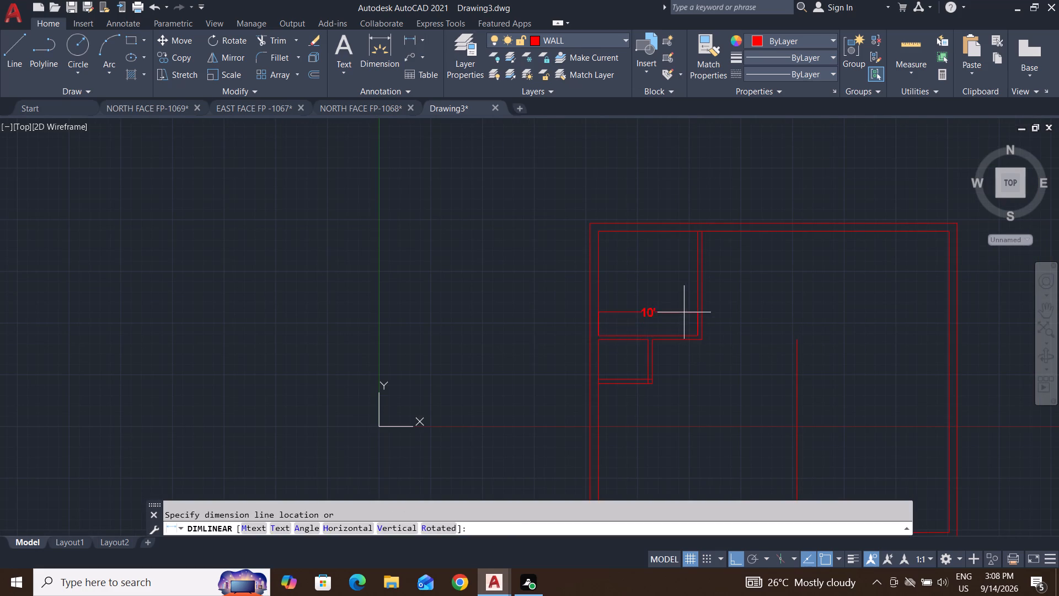
key("Escape")
key("Escape")
key("Escape")
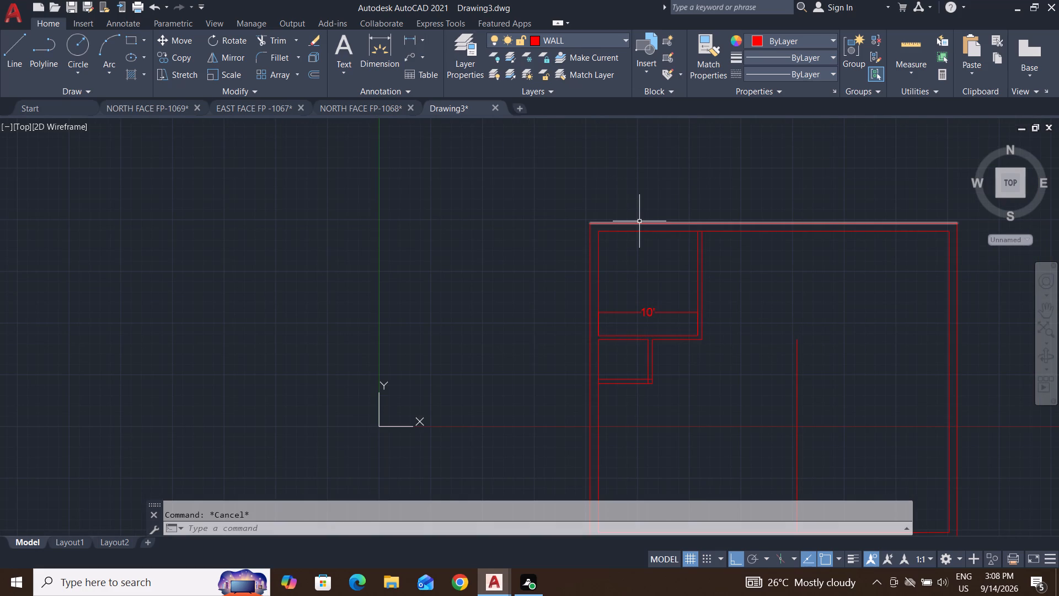
key("Escape")
key("Escape")
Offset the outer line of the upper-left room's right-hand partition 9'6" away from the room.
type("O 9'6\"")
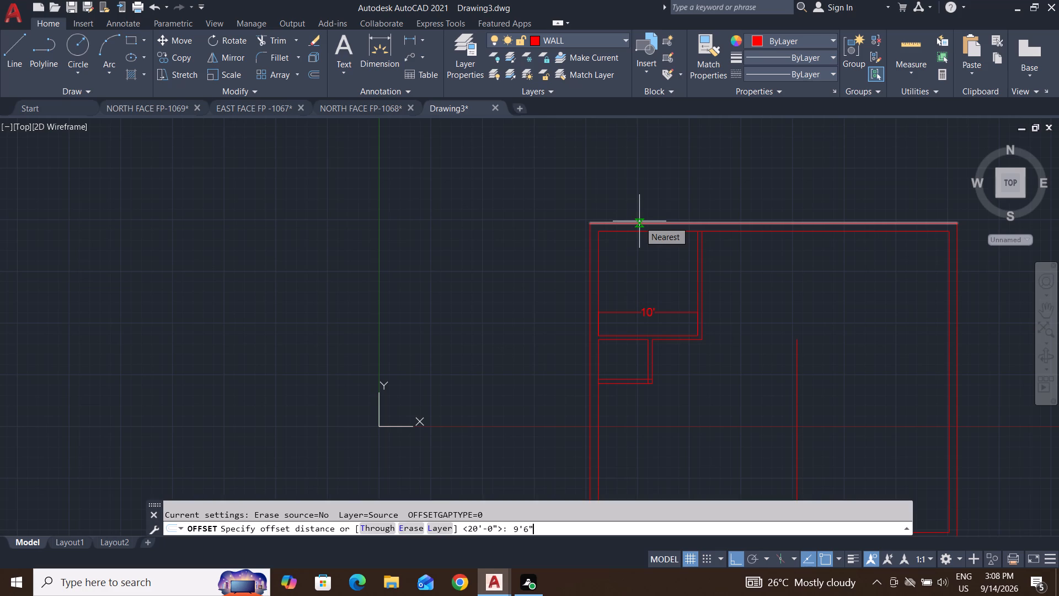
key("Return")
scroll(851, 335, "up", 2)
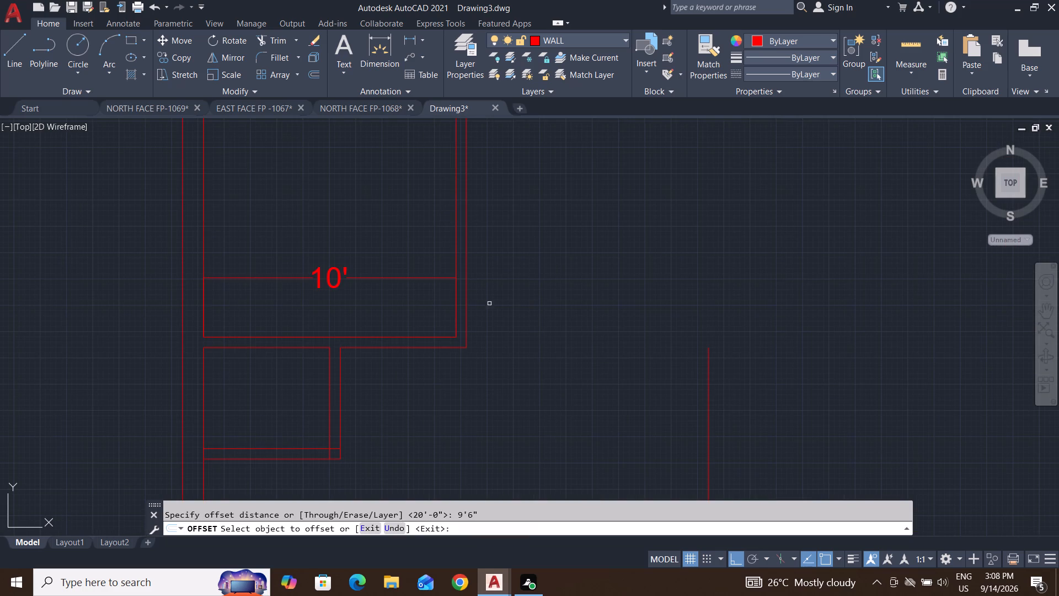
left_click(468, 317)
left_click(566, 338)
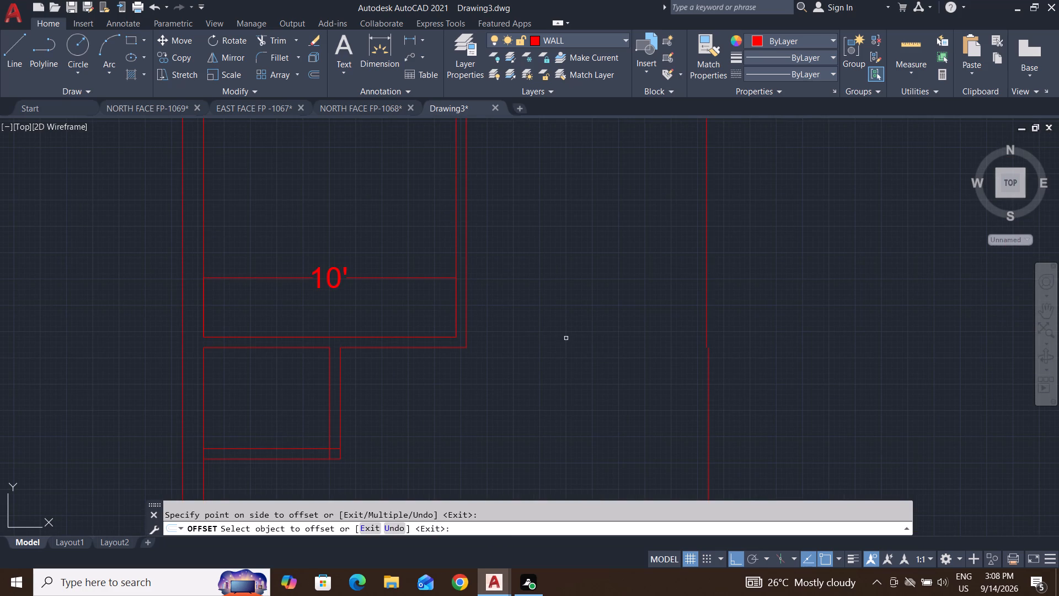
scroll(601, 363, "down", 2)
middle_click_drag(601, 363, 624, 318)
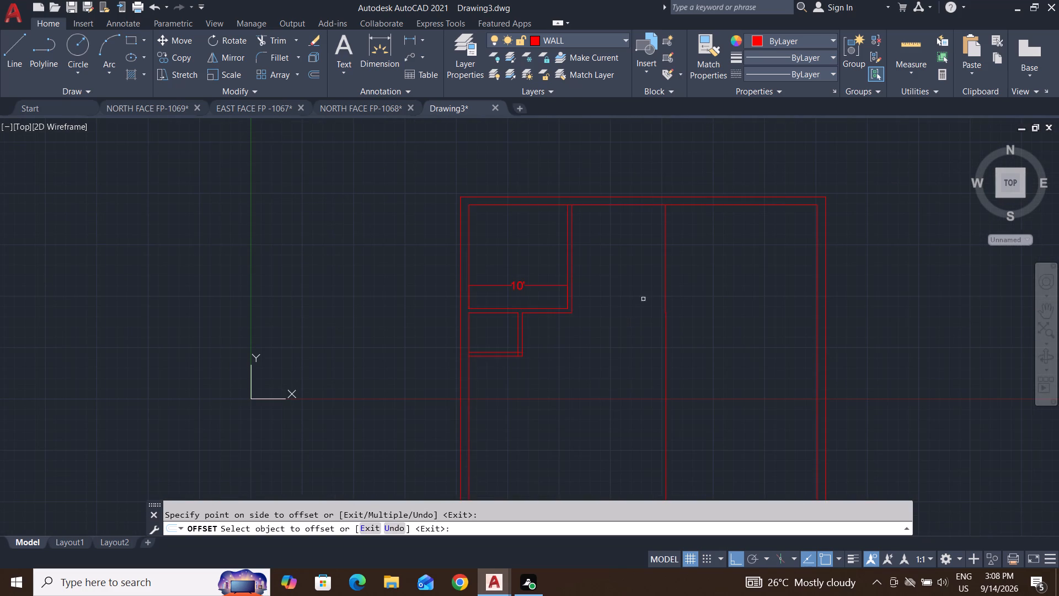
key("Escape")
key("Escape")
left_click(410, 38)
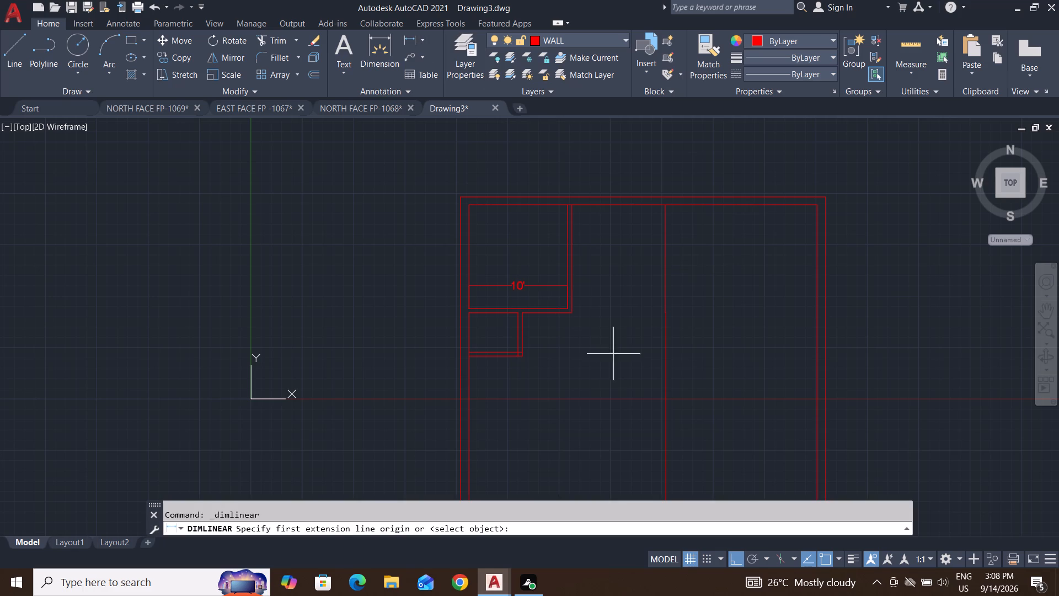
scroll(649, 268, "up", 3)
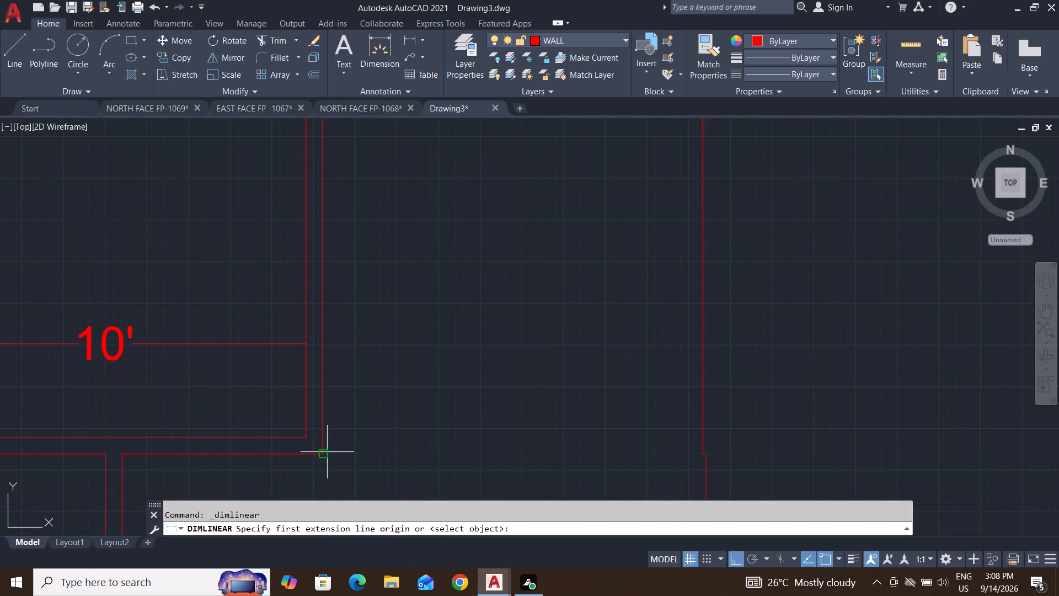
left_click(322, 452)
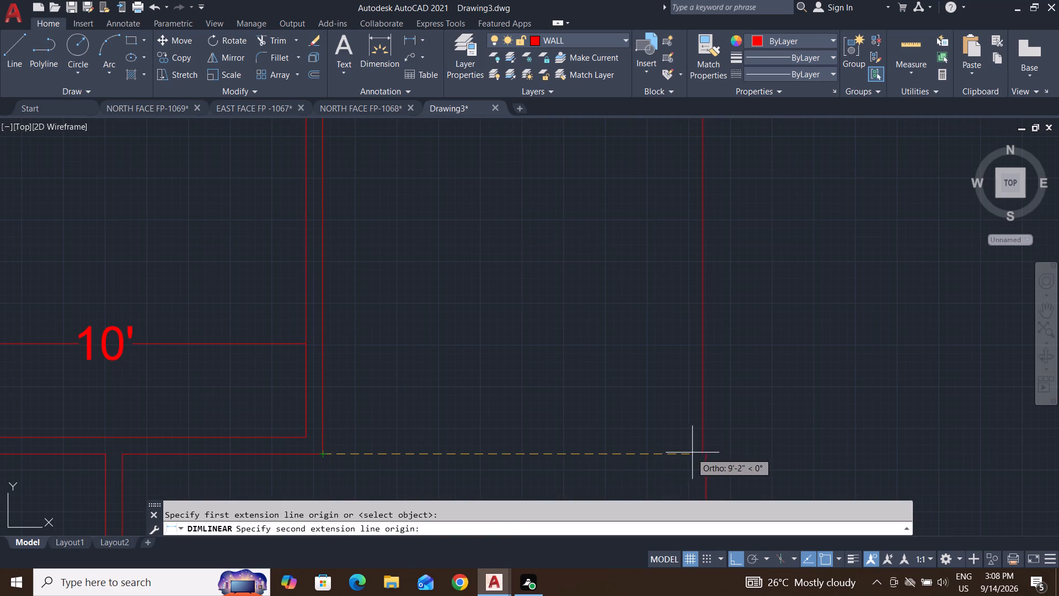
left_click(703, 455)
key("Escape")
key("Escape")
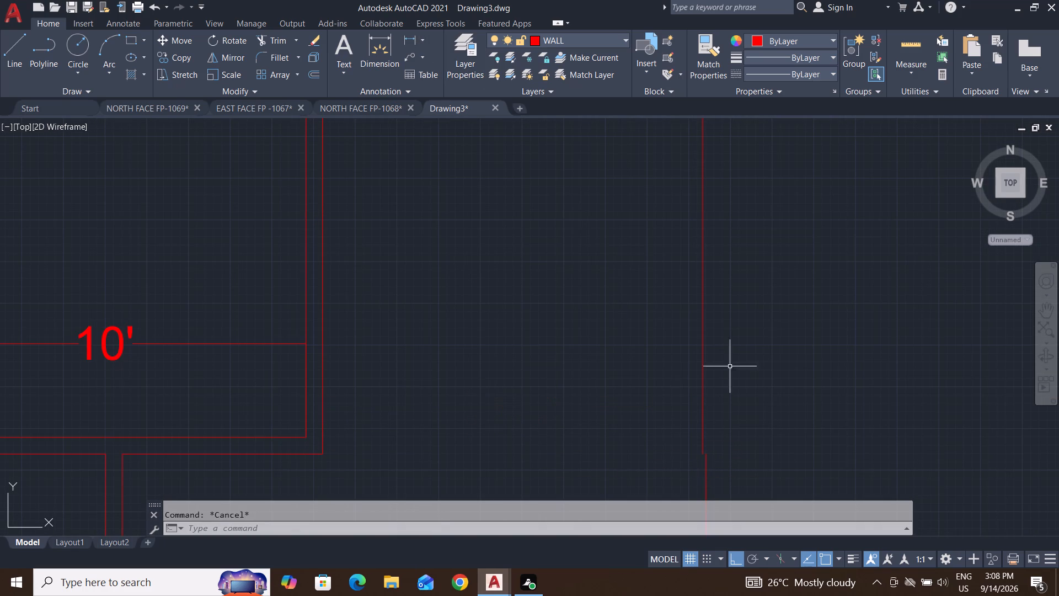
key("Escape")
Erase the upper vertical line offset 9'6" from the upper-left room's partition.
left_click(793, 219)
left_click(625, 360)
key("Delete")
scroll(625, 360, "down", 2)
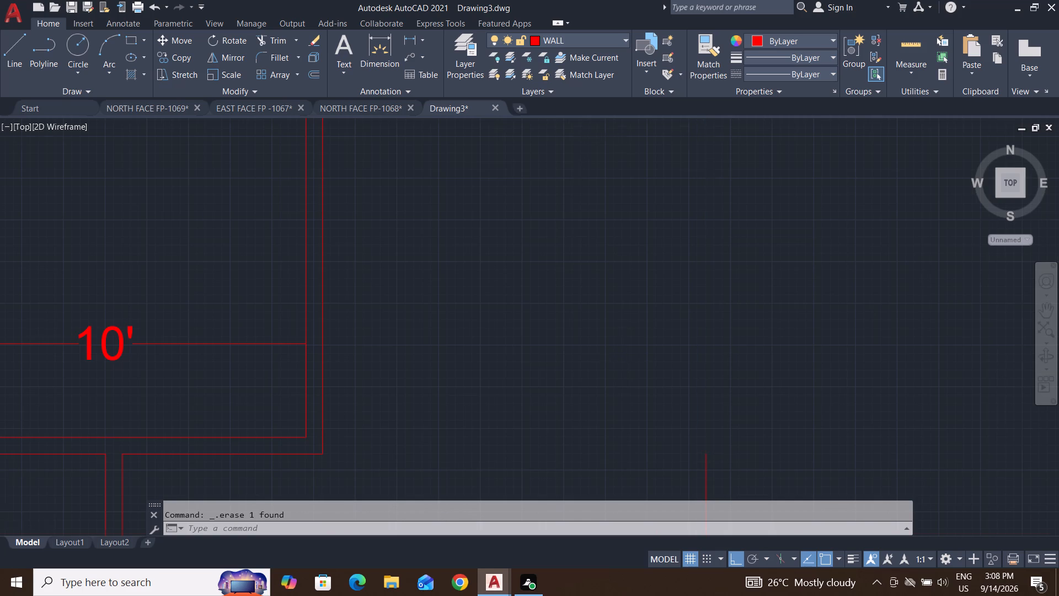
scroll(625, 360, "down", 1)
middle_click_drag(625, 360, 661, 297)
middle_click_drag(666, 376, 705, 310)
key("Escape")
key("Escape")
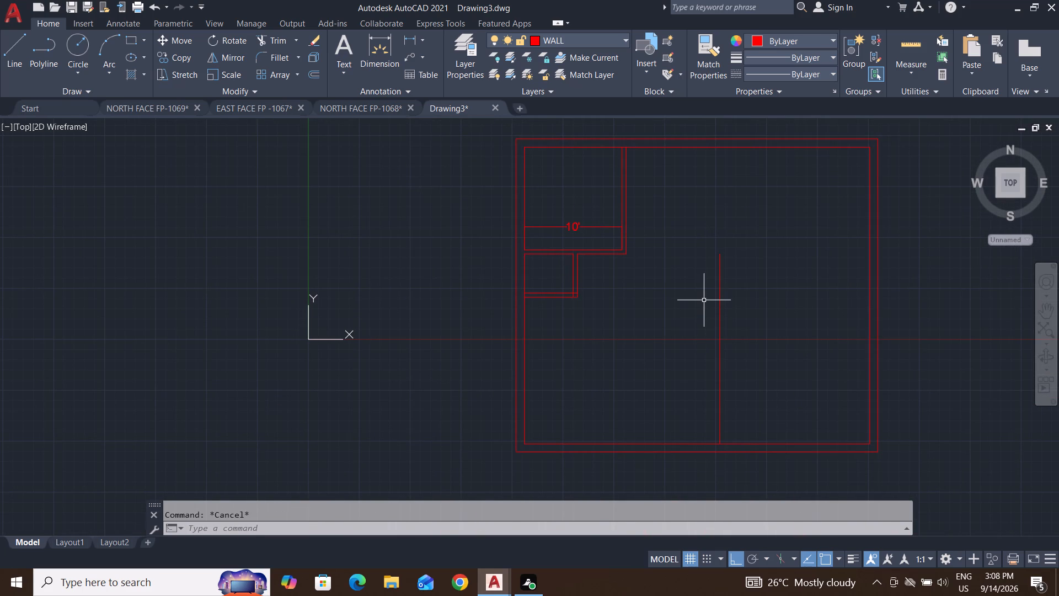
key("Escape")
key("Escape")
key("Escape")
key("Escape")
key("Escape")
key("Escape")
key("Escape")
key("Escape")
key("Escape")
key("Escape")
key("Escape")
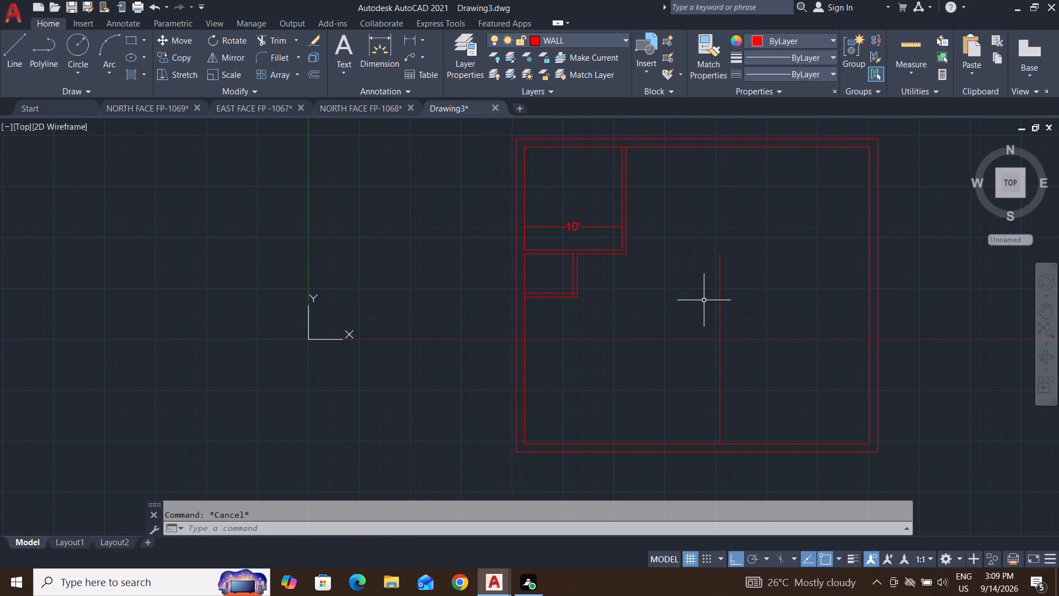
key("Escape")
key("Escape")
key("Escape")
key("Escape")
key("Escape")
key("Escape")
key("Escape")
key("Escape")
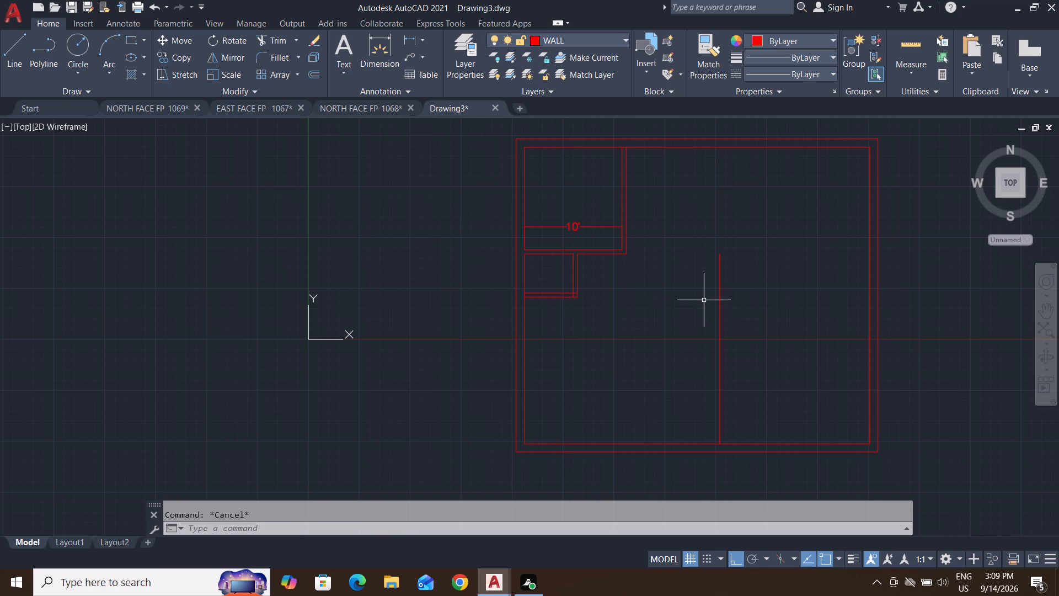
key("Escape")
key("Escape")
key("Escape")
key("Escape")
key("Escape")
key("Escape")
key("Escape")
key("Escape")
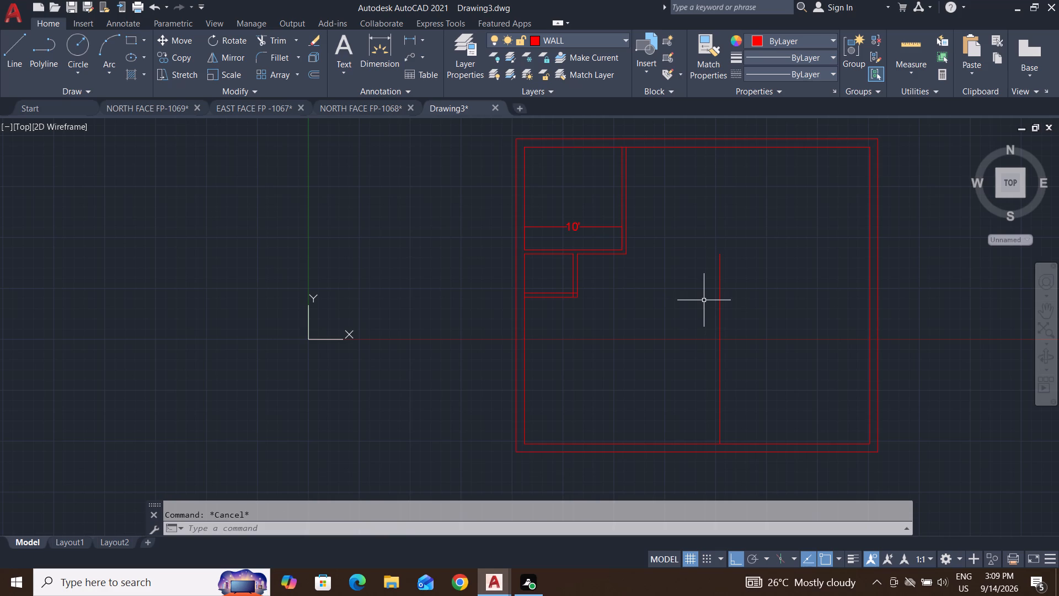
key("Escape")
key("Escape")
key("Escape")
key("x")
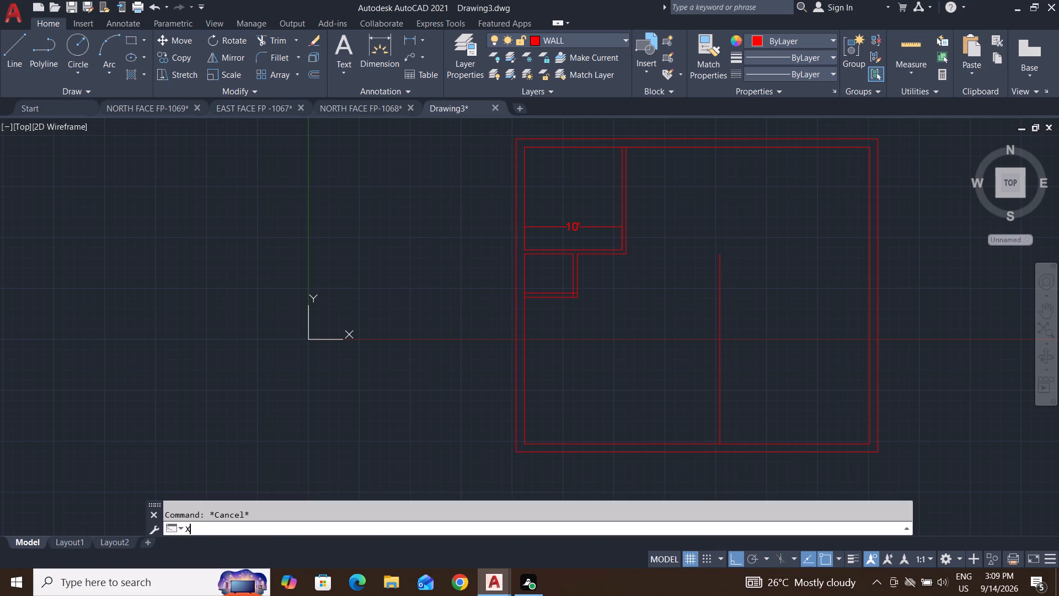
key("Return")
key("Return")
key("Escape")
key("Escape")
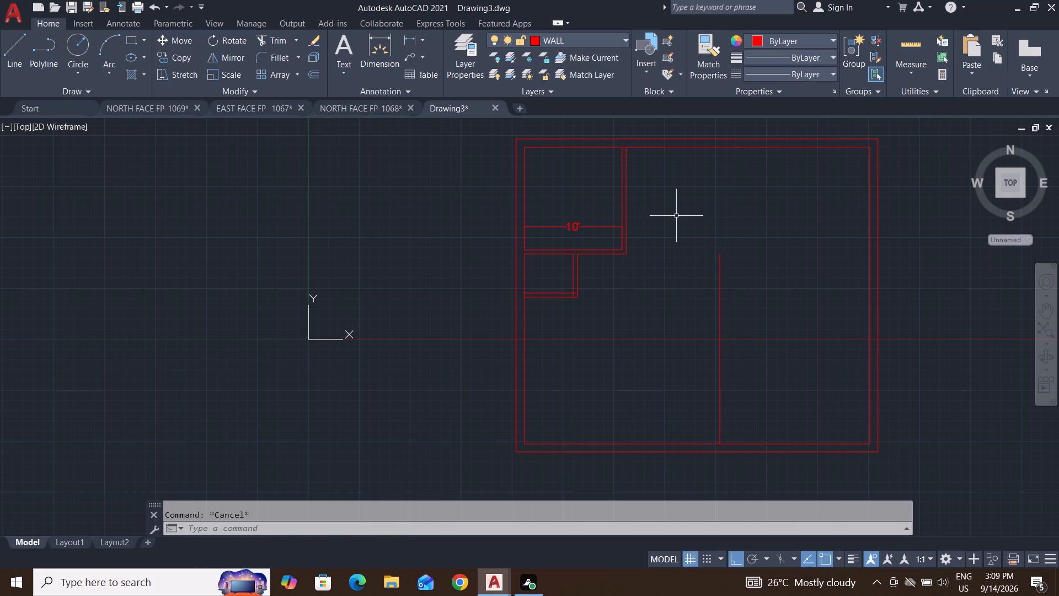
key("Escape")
Extend the vertical line offset 20' from the left wall up to the inner line of the top outer wall.
type("EX")
key("Return")
key("Return")
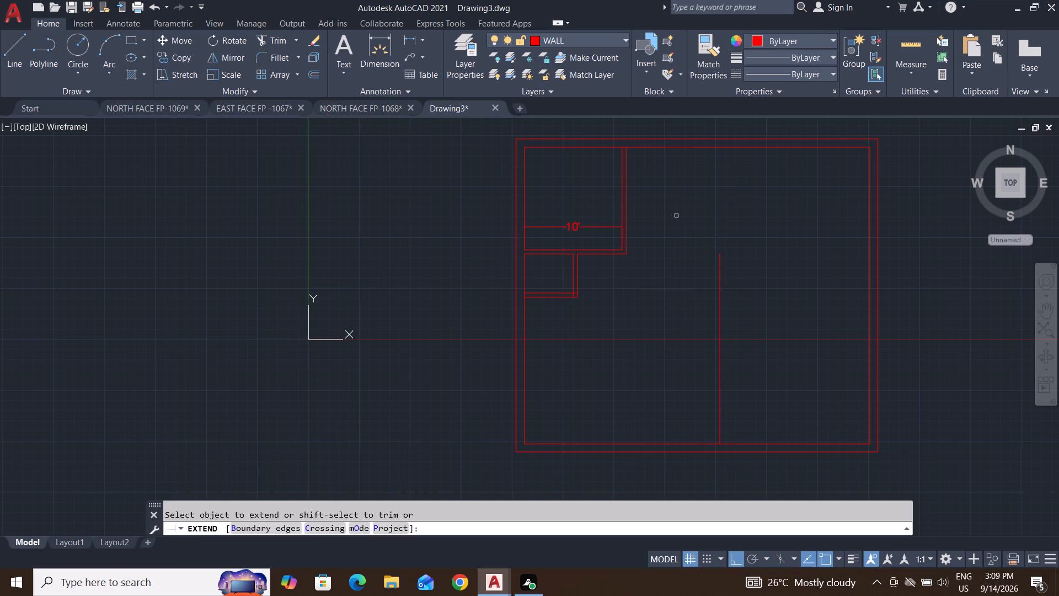
left_click(688, 306)
left_click(785, 373)
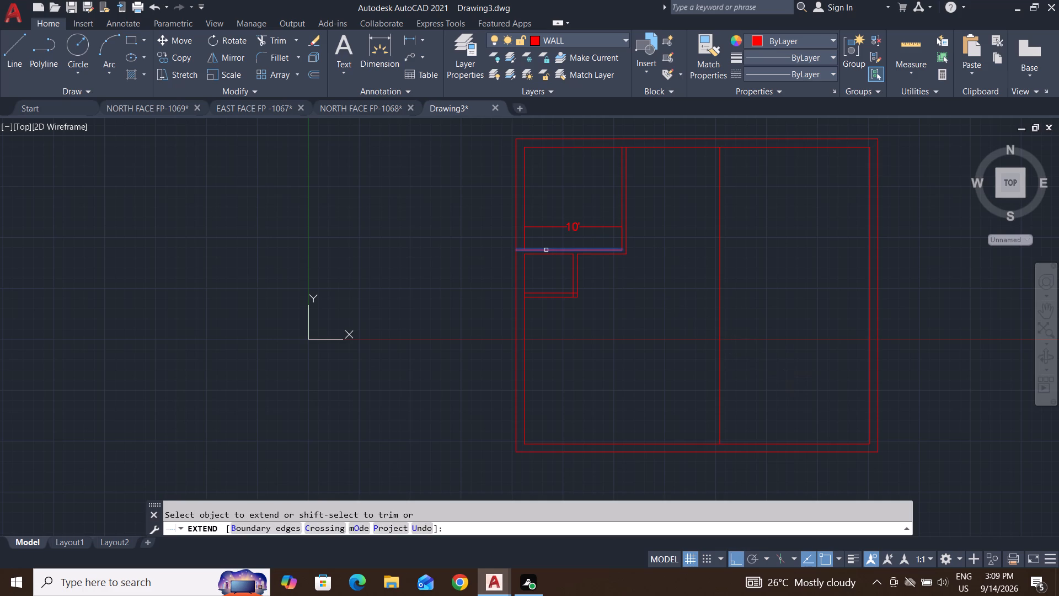
key("Escape")
key("Escape")
key("Escape")
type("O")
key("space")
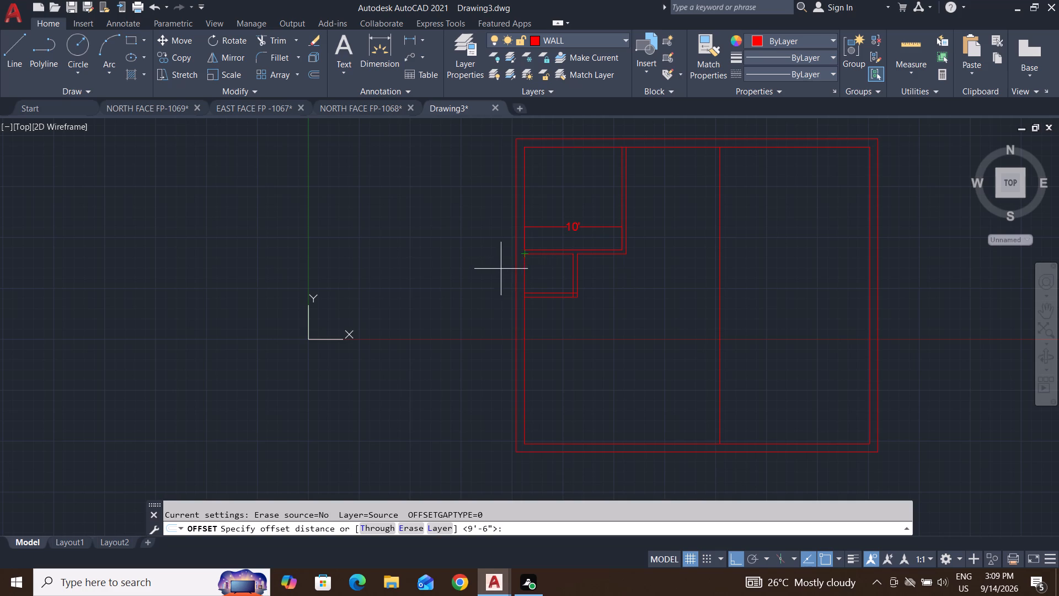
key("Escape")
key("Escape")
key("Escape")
Offset the inner line of the bottom outer wall 15' up into the plan.
type("O 15'")
key("Return")
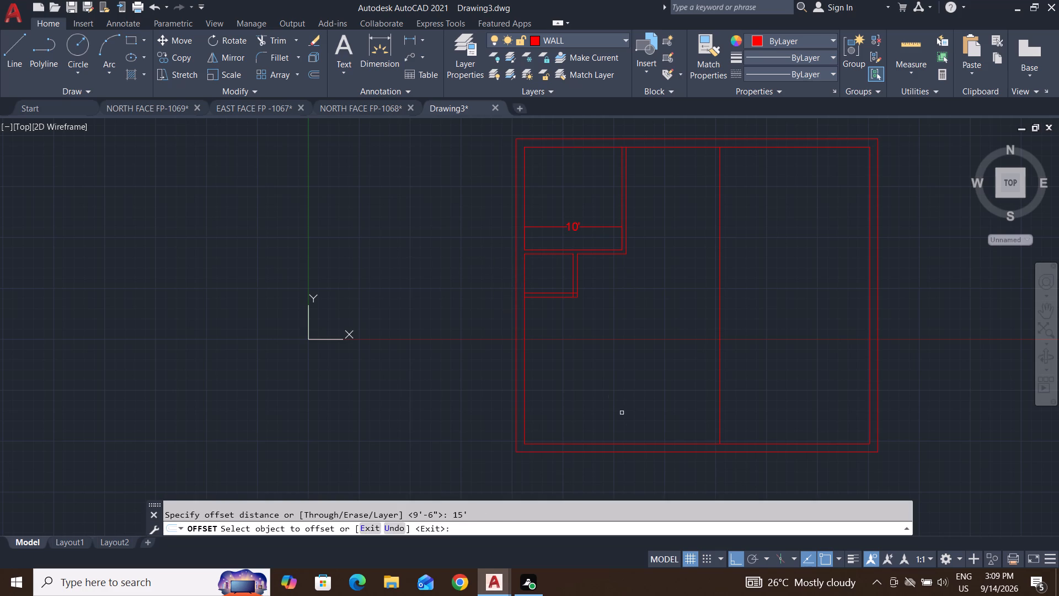
left_click(641, 444)
left_click(640, 391)
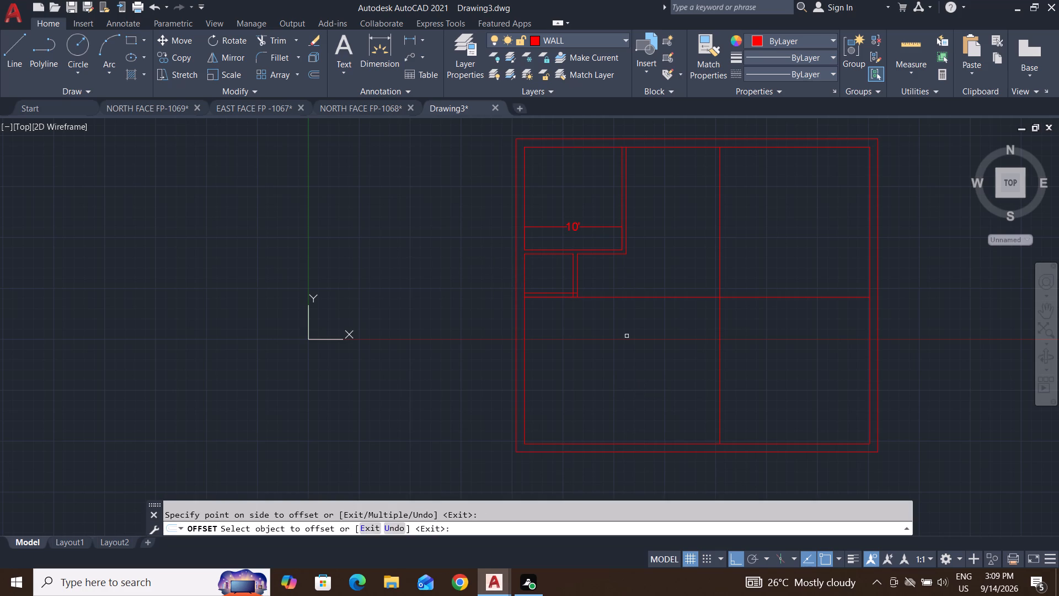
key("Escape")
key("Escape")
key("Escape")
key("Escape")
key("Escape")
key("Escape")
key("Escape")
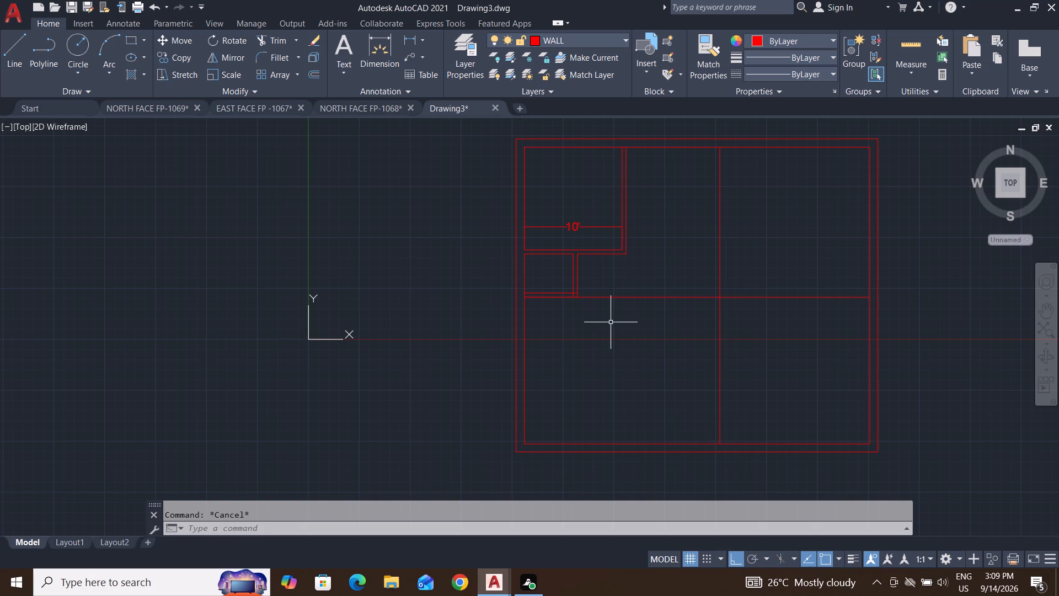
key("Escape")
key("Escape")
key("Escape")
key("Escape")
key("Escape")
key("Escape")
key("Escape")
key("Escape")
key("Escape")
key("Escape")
Erase the outer line of the upper-left room's right-hand partition.
left_click(624, 220)
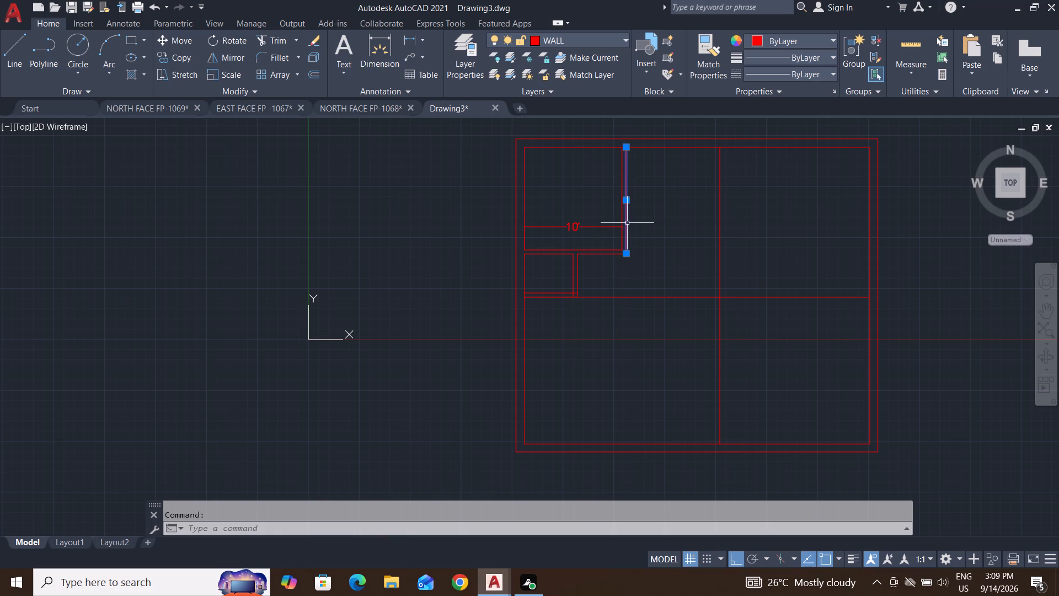
key("Delete")
key("Escape")
key("Escape")
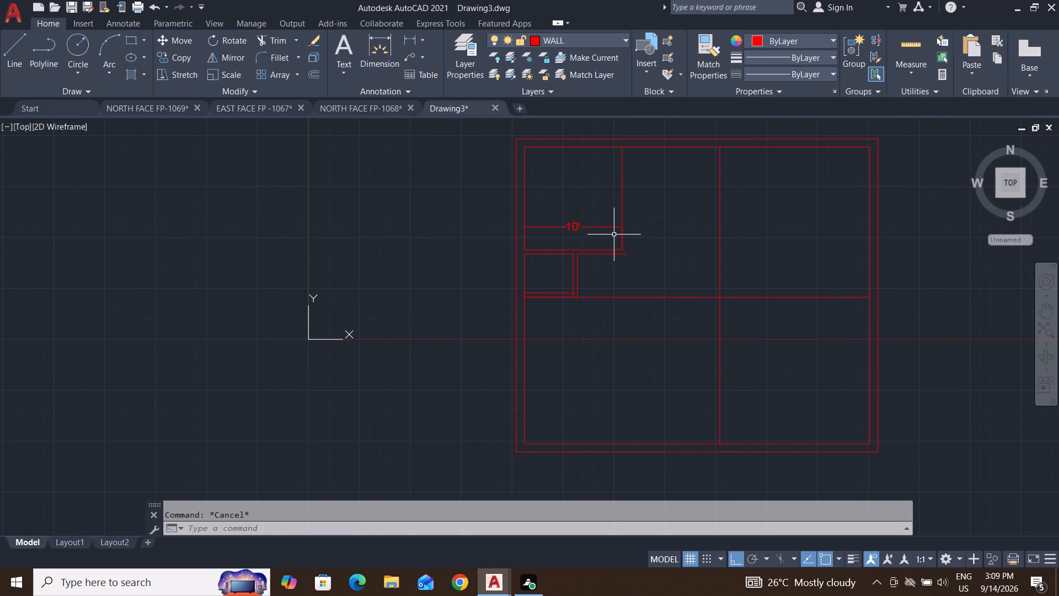
Offset the full-height vertical line 20' from the left wall by 9'6" toward the upper-left room.
type("O")
key("space")
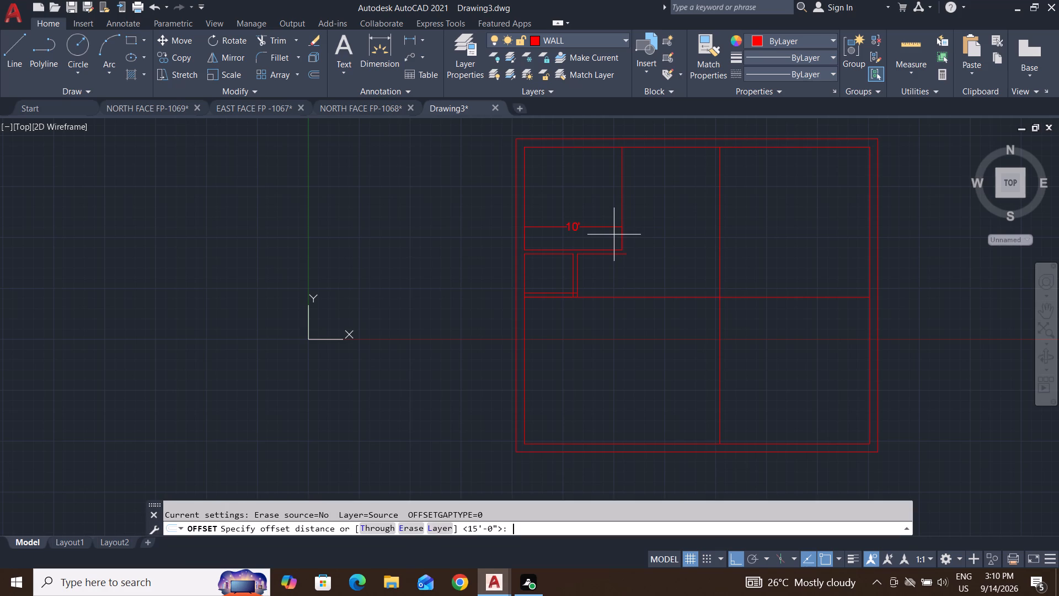
key("9")
type("'6")
key("shift+quotedbl")
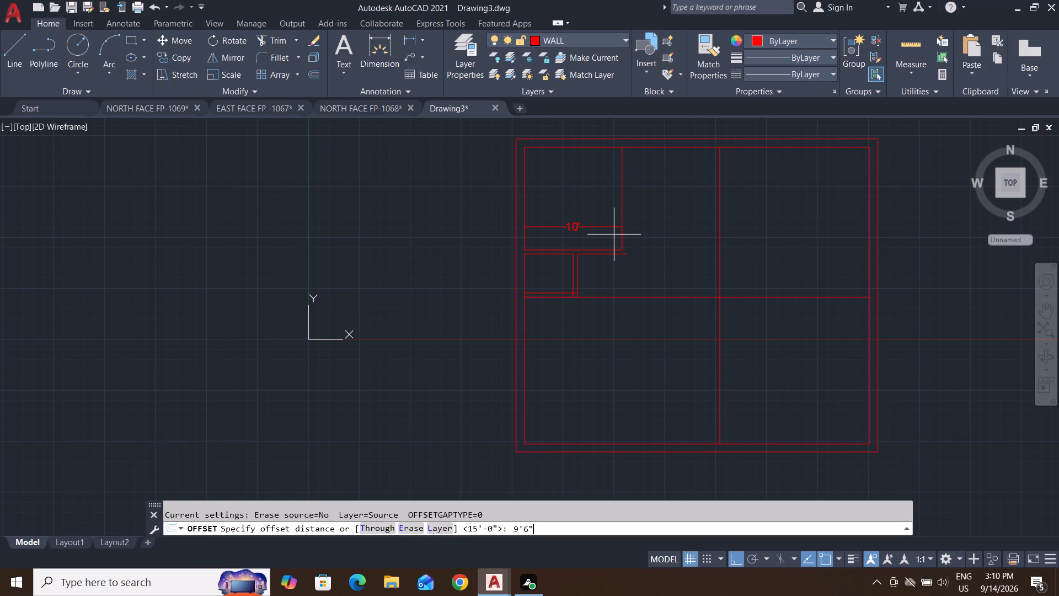
key("Return")
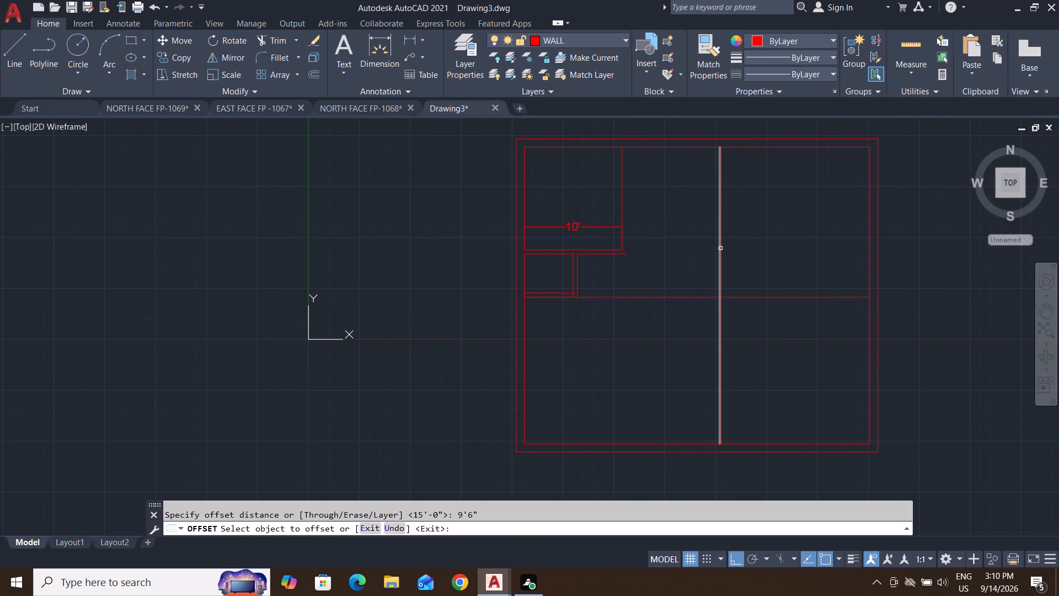
left_click(720, 248)
left_click(606, 263)
middle_click_drag(628, 190, 630, 230)
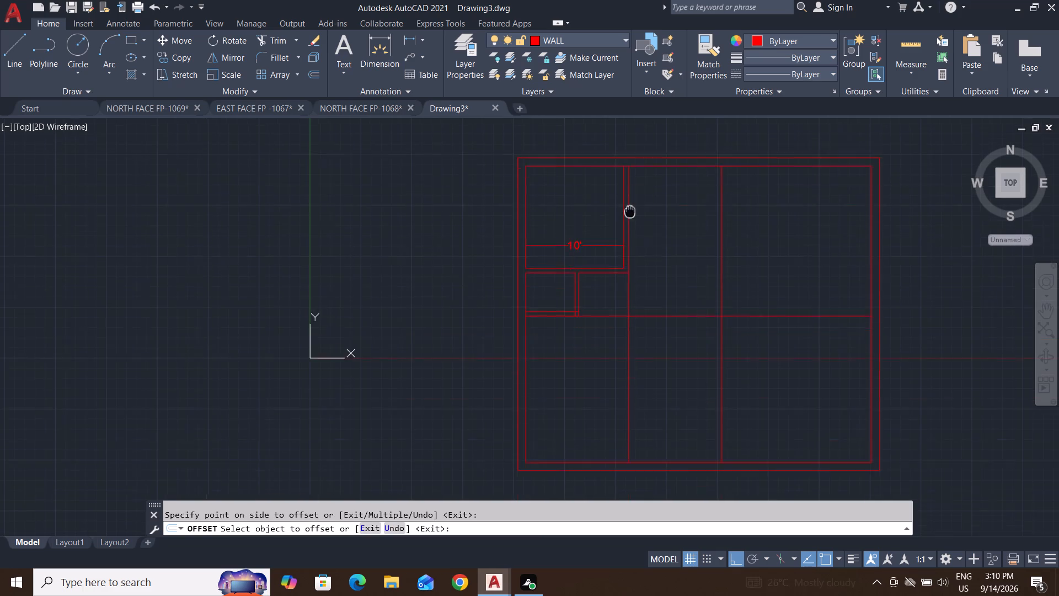
middle_click_drag(630, 230, 629, 266)
scroll(629, 266, "up", 1)
scroll(614, 365, "up", 3)
key("Escape")
key("Escape")
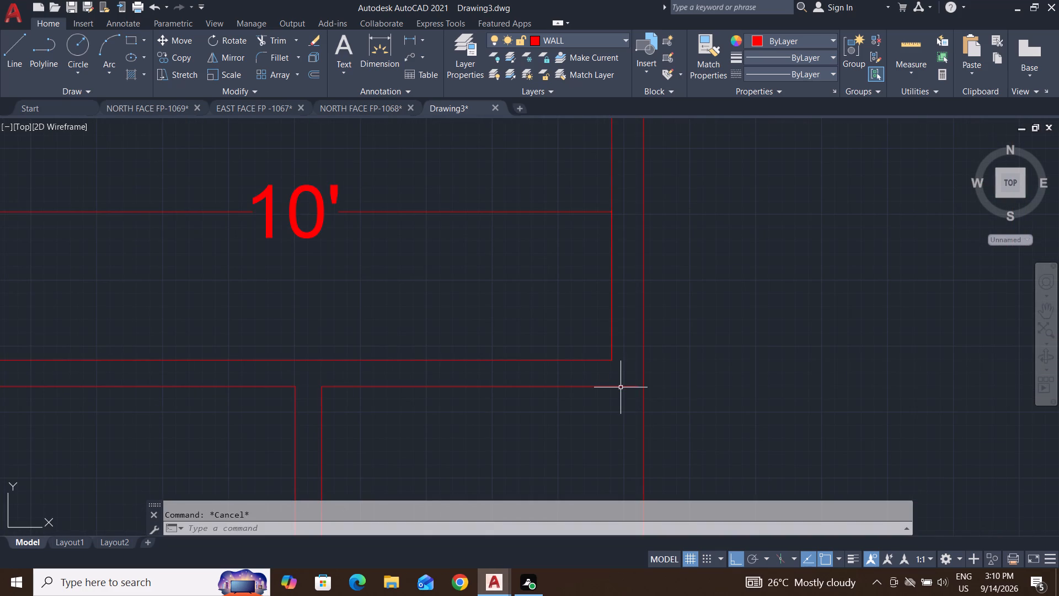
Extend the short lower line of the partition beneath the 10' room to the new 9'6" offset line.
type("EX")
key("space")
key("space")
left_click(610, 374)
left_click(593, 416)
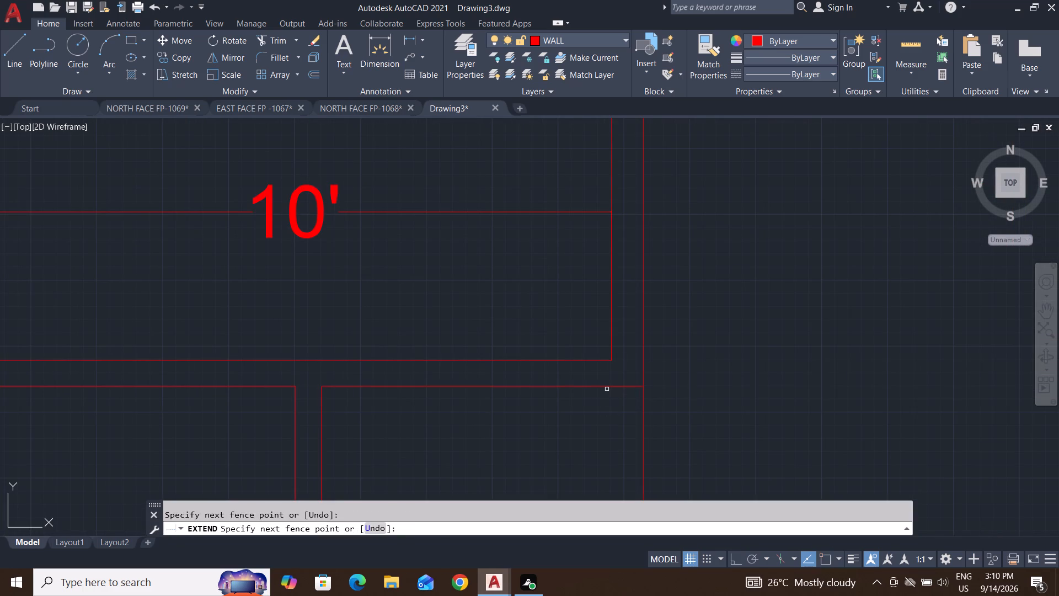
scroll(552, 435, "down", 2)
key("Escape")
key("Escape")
Erase the two vertical partition lines closing off the small room below the 10' room.
middle_click_drag(529, 433, 586, 329)
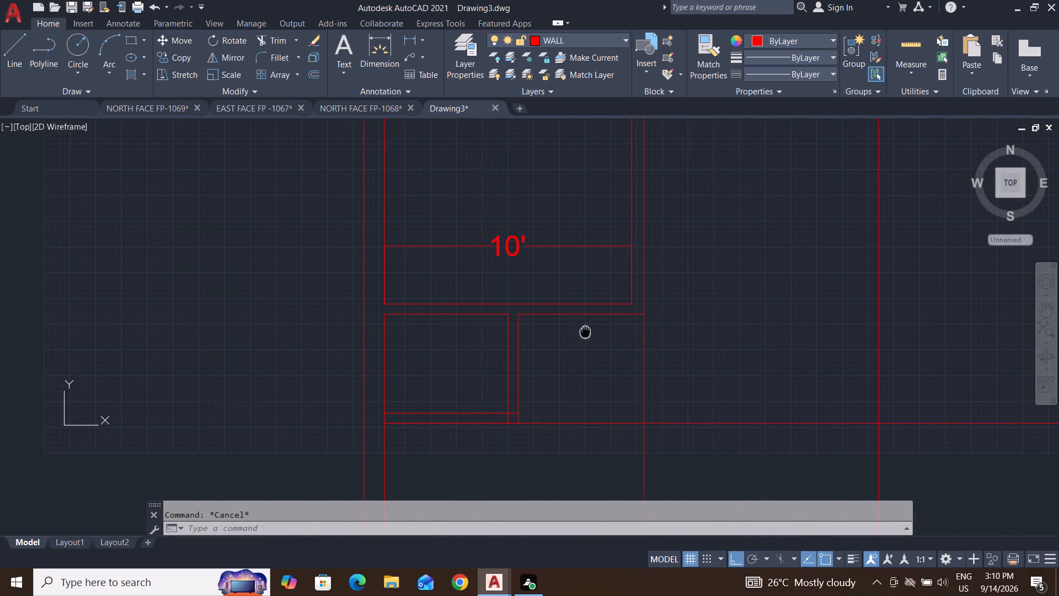
key("Escape")
key("Escape")
left_click_drag(561, 336, 557, 340)
left_click(492, 379)
key("Delete")
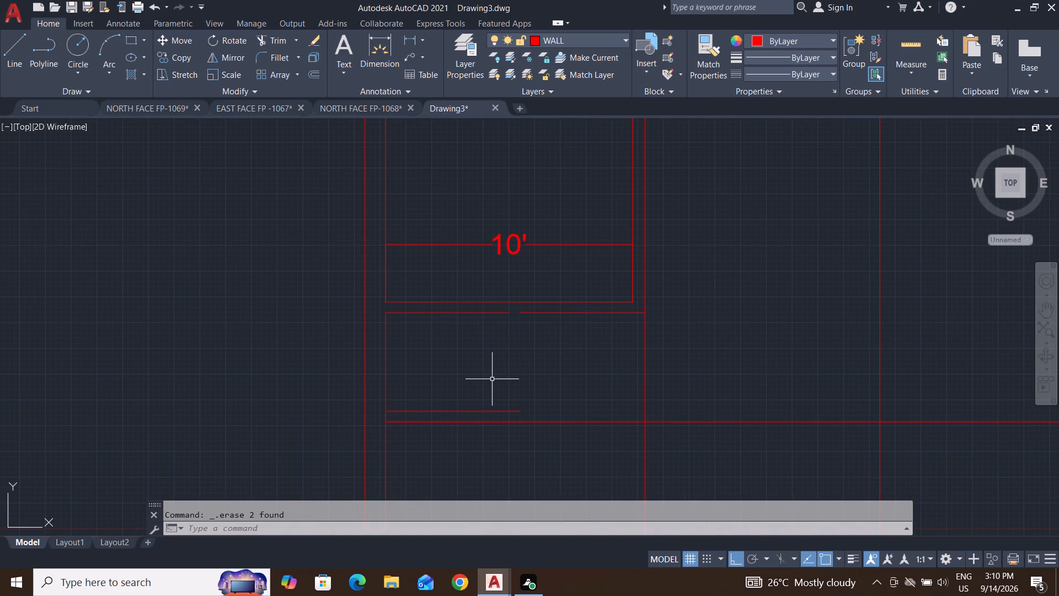
key("Escape")
key("Escape")
Erase the right-hand segment of the broken lower line of the partition beneath the 10' room.
left_click(574, 312)
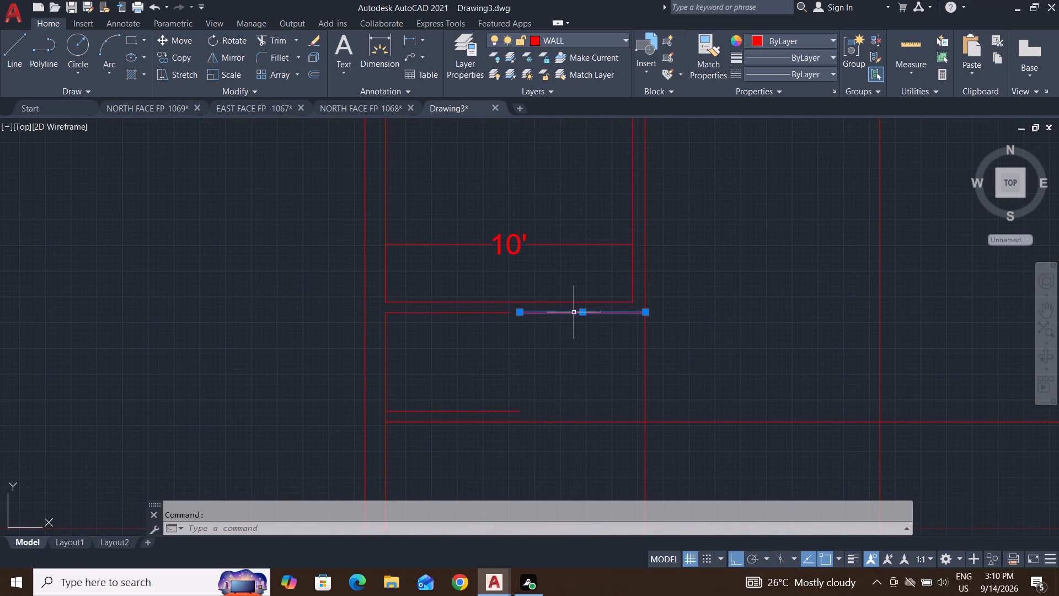
key("Delete")
scroll(519, 310, "up", 1)
key("Escape")
key("Escape")
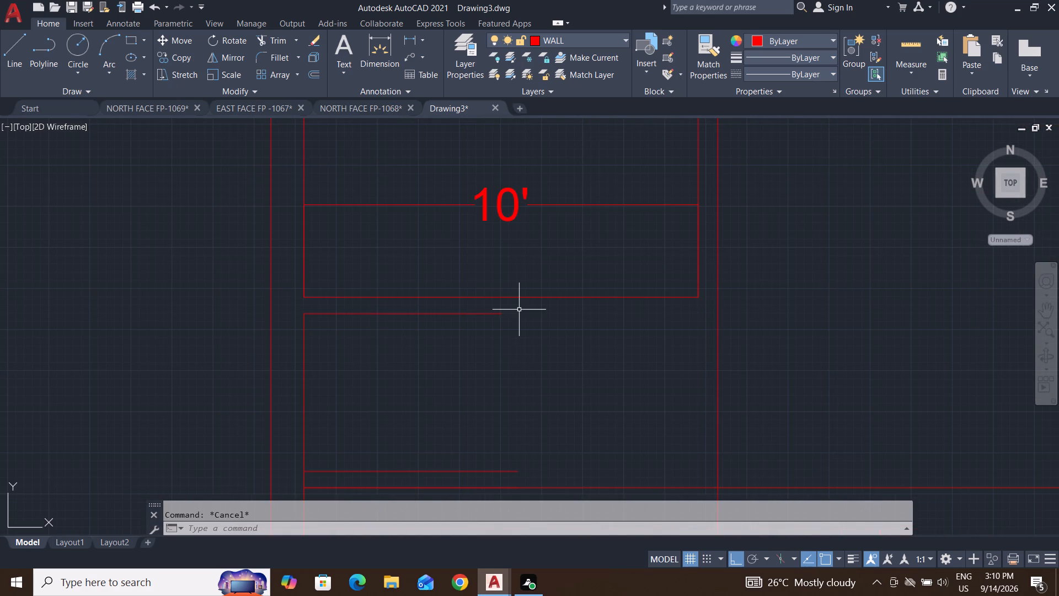
Extend the small room's top and bottom lines across to the 9'6" offset vertical line.
type("EX")
key("space")
key("space")
left_click(495, 304)
left_click(464, 368)
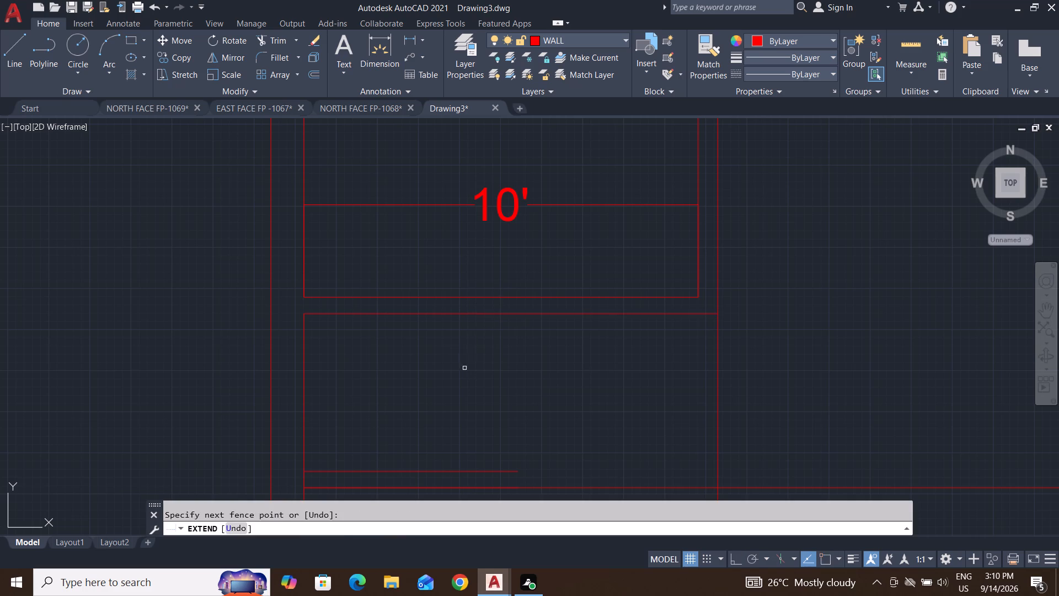
middle_click_drag(529, 372, 561, 320)
left_click(529, 409)
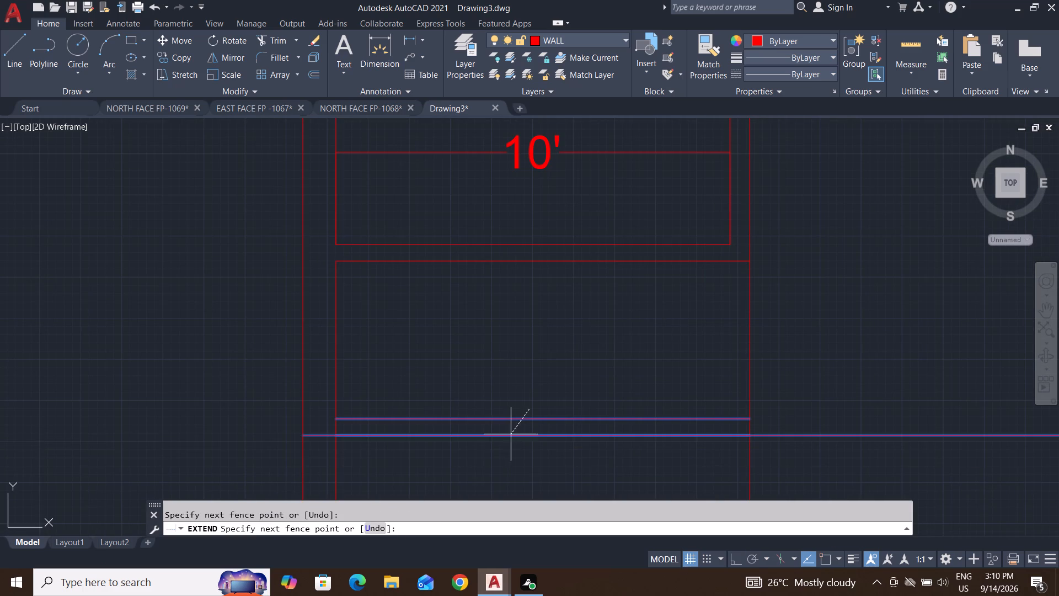
left_click(514, 428)
key("Escape")
key("Escape")
key("Escape")
key("Escape")
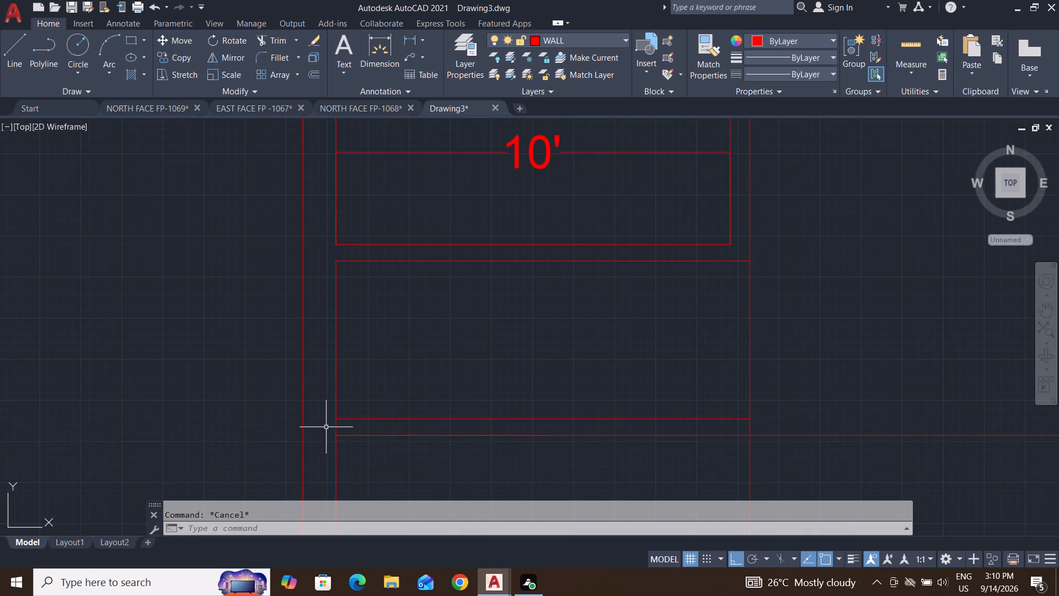
Trim the left wall's inner line between the two horizontal lines of the small room's bottom partition.
scroll(325, 427, "up", 2)
key("Escape")
type("TR")
key("space")
key("space")
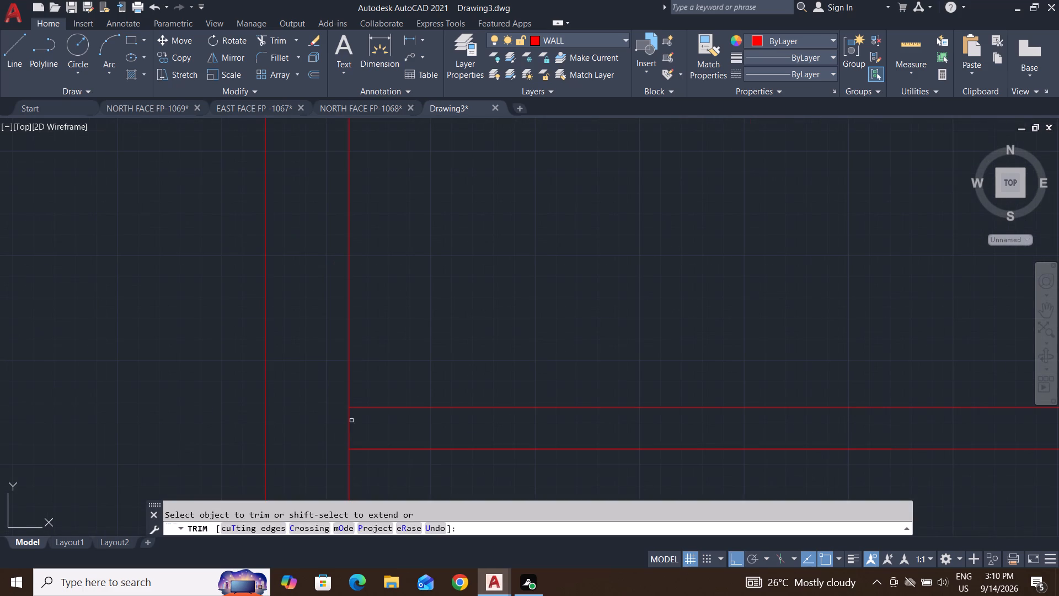
left_click(350, 421)
key("Escape")
key("Escape")
key("Escape")
key("Escape")
key("Escape")
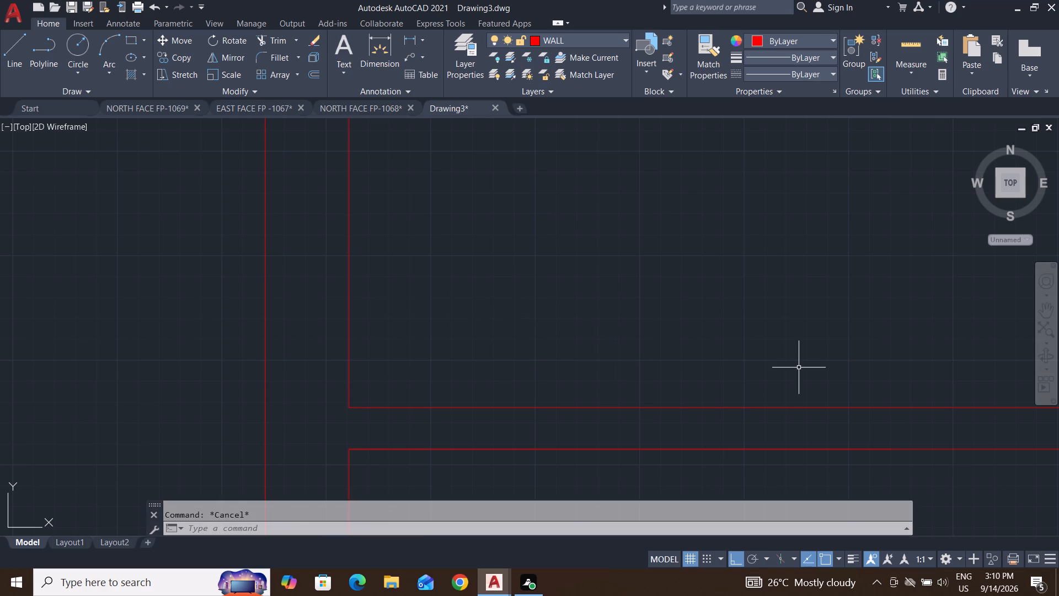
Draw a vertical line from the 10' room's lower-right corner down past the small room's bottom partition.
scroll(622, 361, "down", 3)
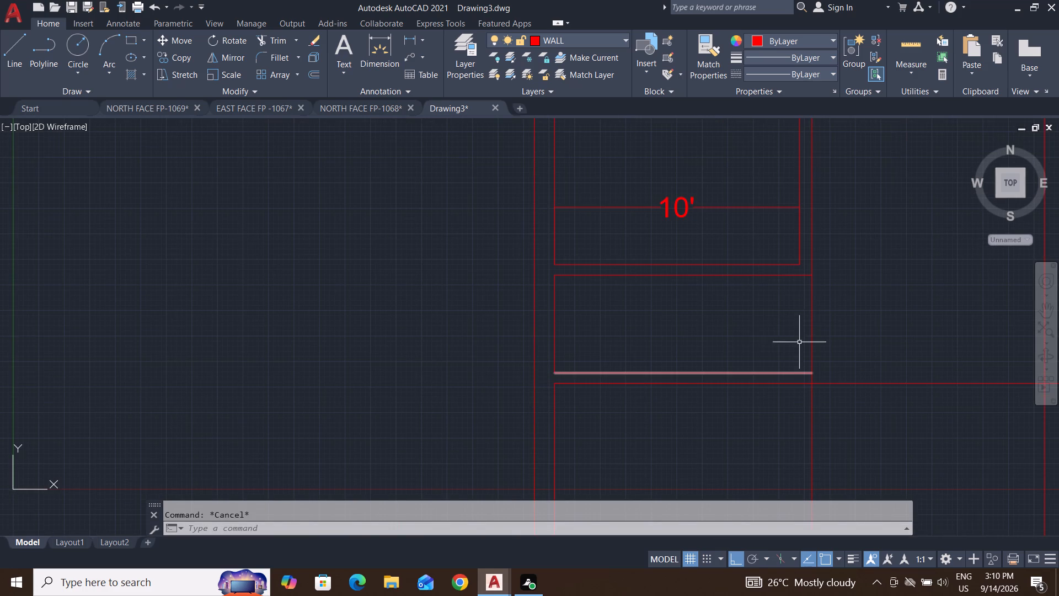
middle_click_drag(751, 348, 628, 358)
key("Escape")
key("Escape")
key("Escape")
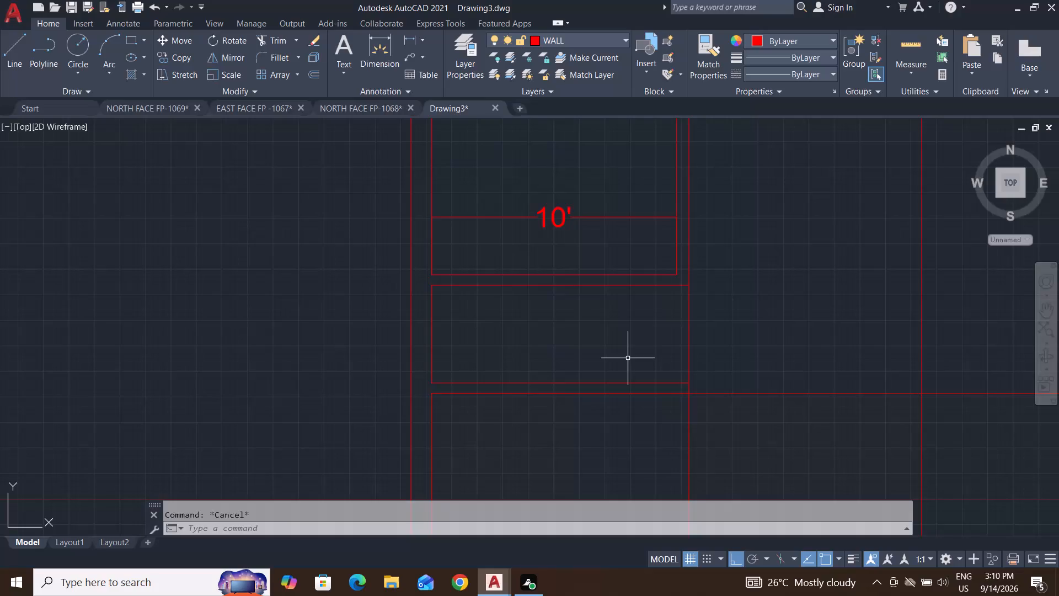
key("grave")
key("Escape")
key("Escape")
key("Escape")
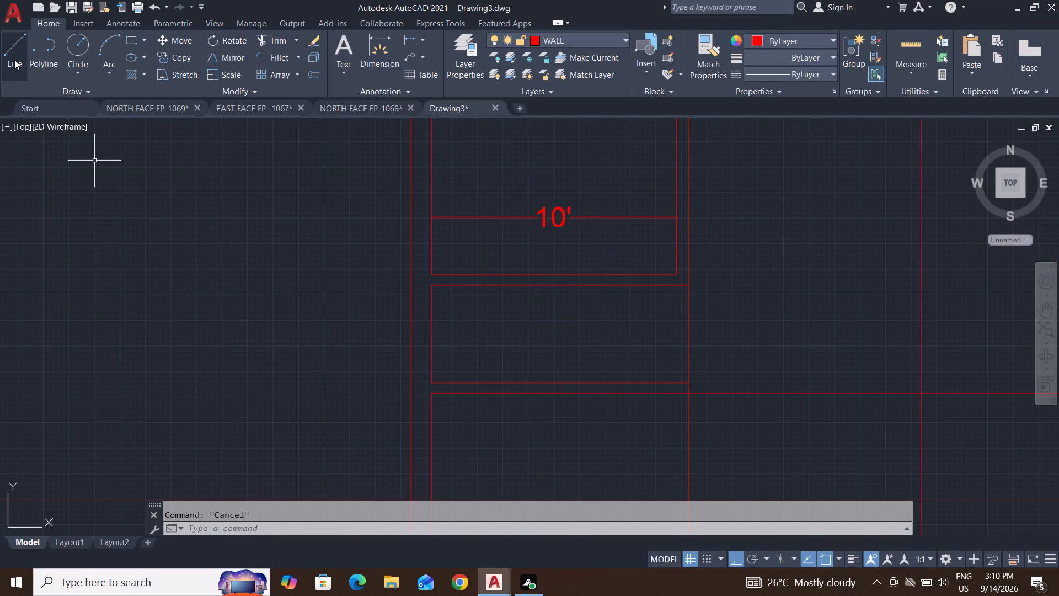
left_click(14, 60)
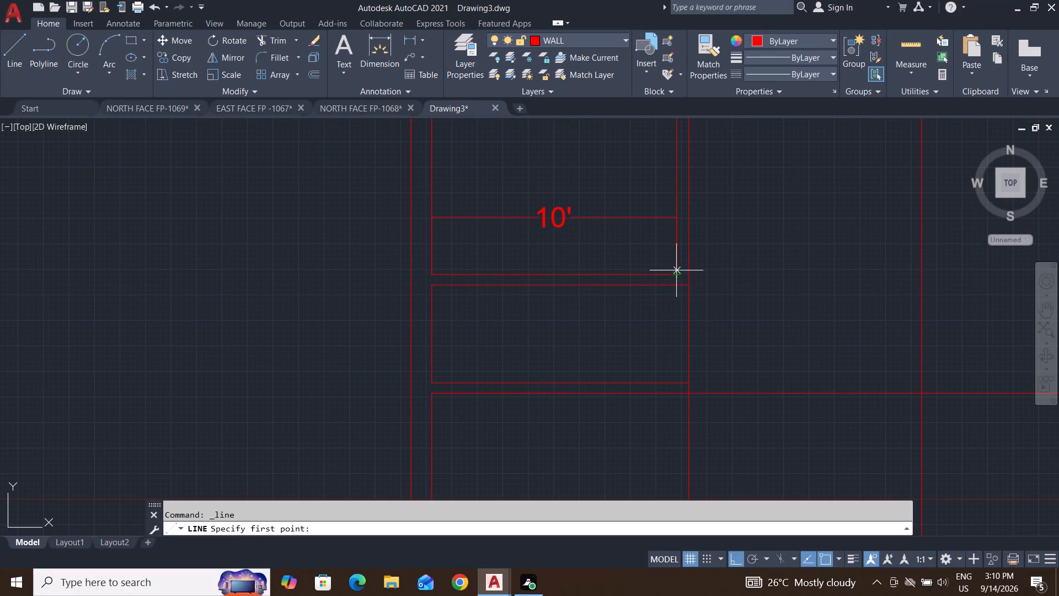
middle_click_drag(677, 274, 584, 134)
scroll(587, 159, "up", 1)
scroll(589, 184, "down", 2)
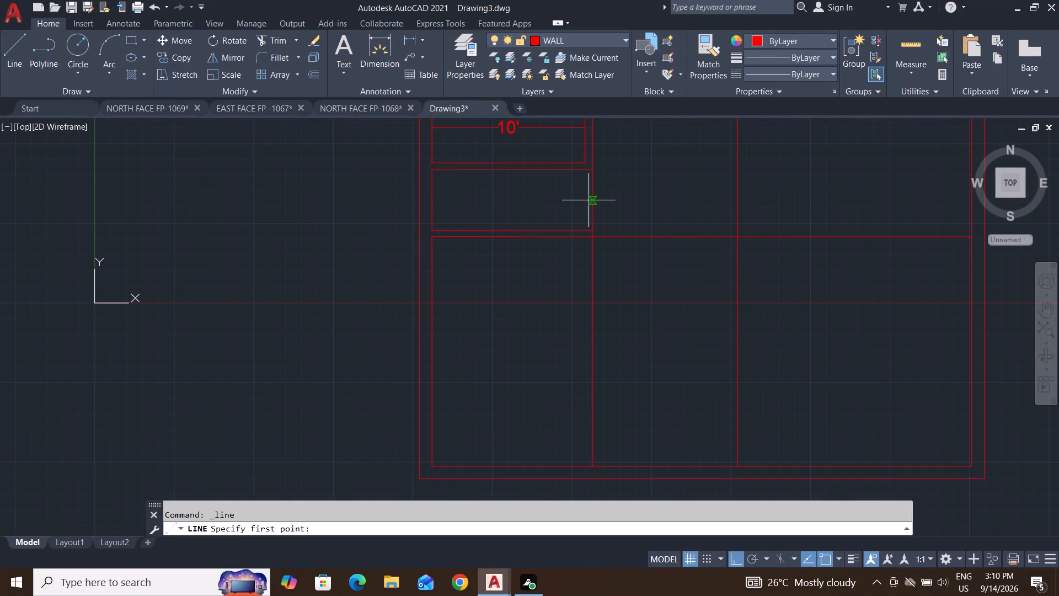
left_click(584, 162)
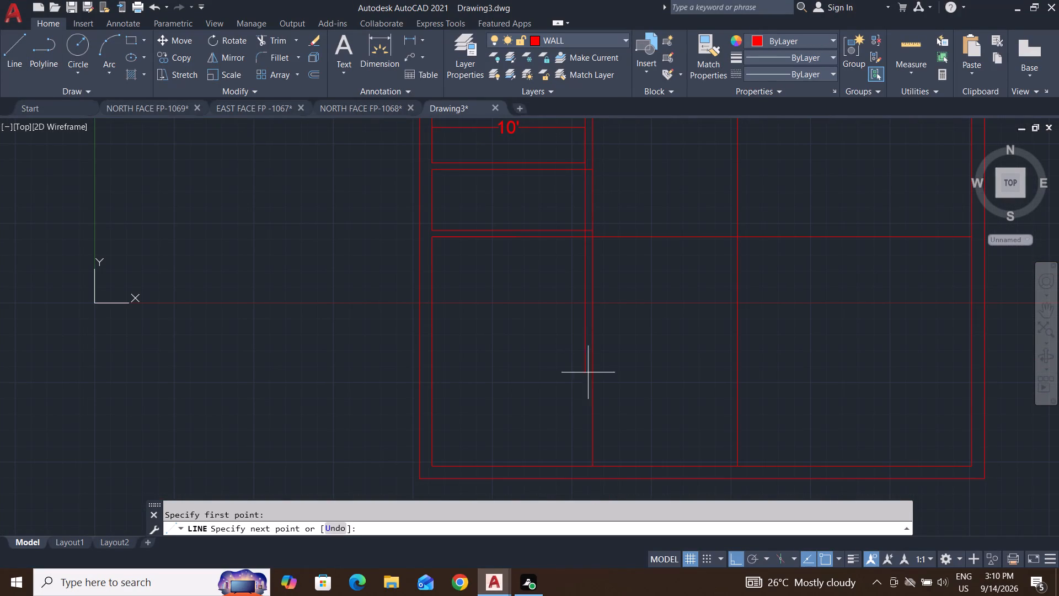
left_click(574, 384)
key("Escape")
key("Escape")
key("Escape")
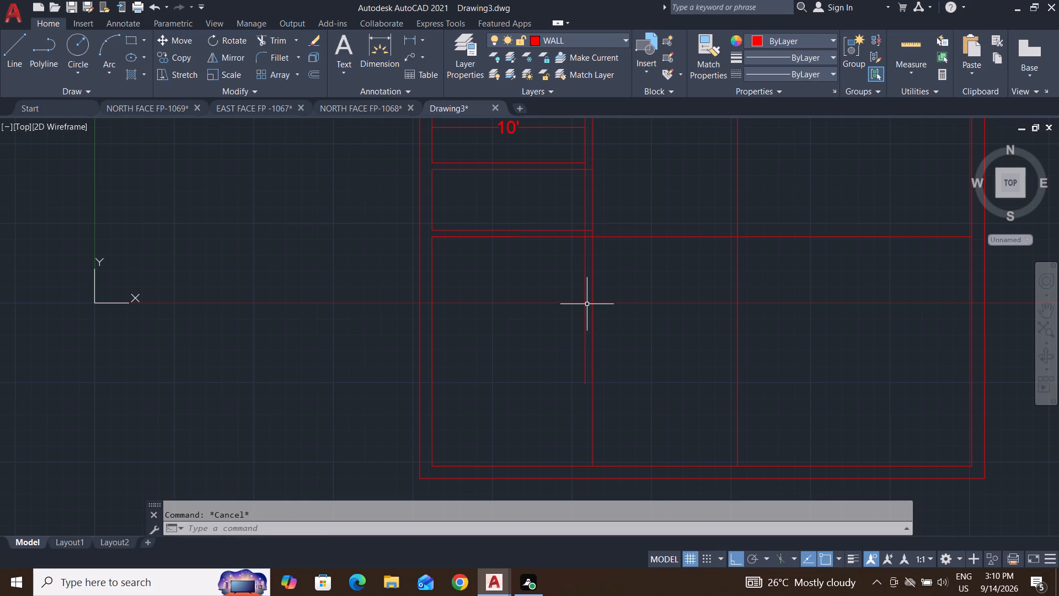
Trim both vertical partition lines below the 15' horizontal line, and trim that horizontal line between the partition and the 20' vertical line.
type("TR")
key("space")
key("space")
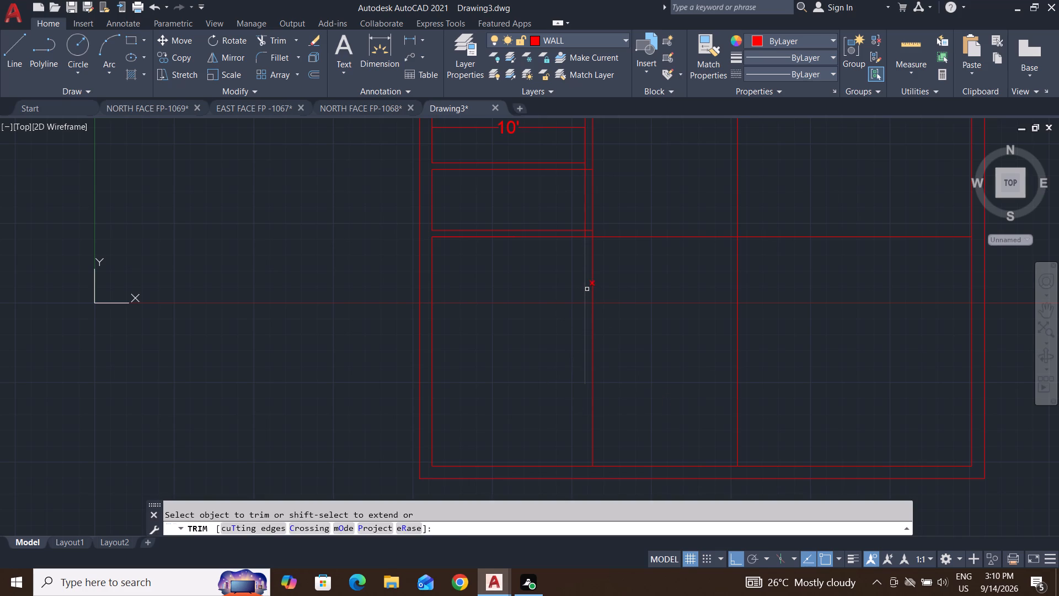
left_click(585, 287)
left_click_drag(614, 270, 611, 275)
left_click(550, 358)
left_click(660, 200)
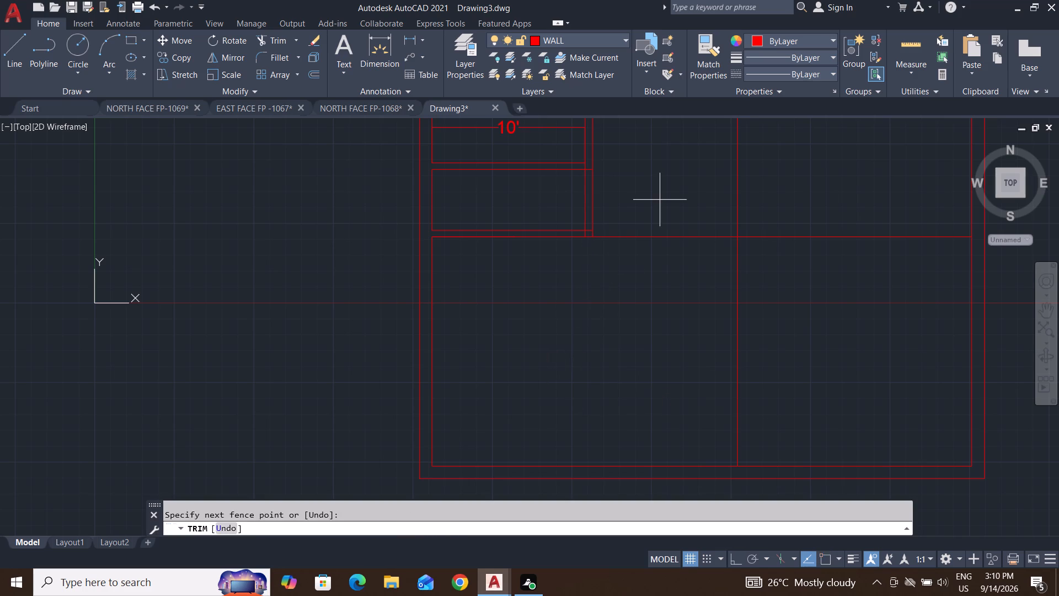
left_click(552, 374)
scroll(610, 339, "down", 2)
middle_click_drag(610, 339, 612, 368)
key("Escape")
key("Escape")
key("Escape")
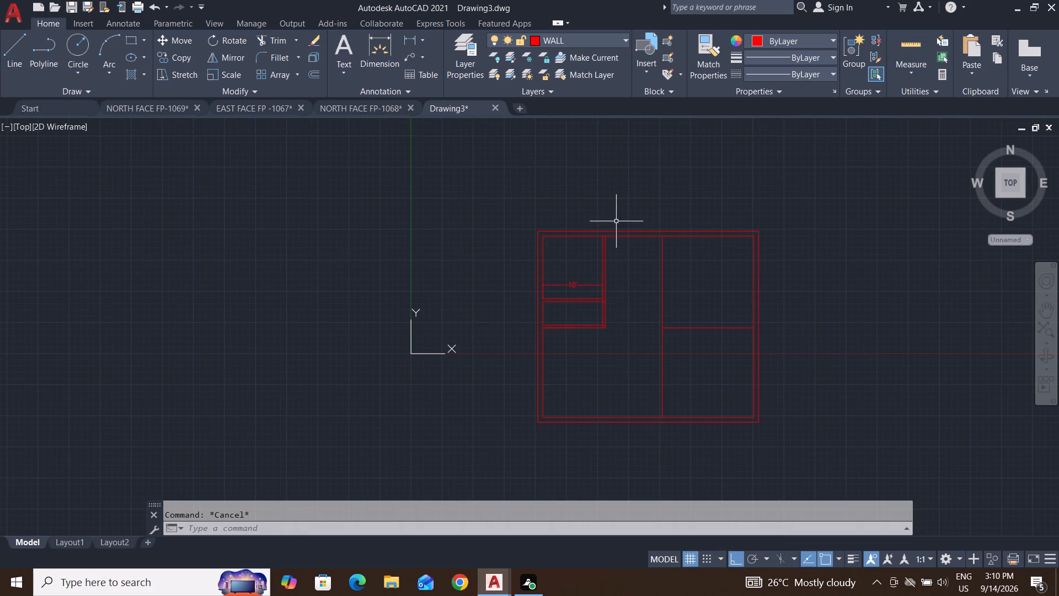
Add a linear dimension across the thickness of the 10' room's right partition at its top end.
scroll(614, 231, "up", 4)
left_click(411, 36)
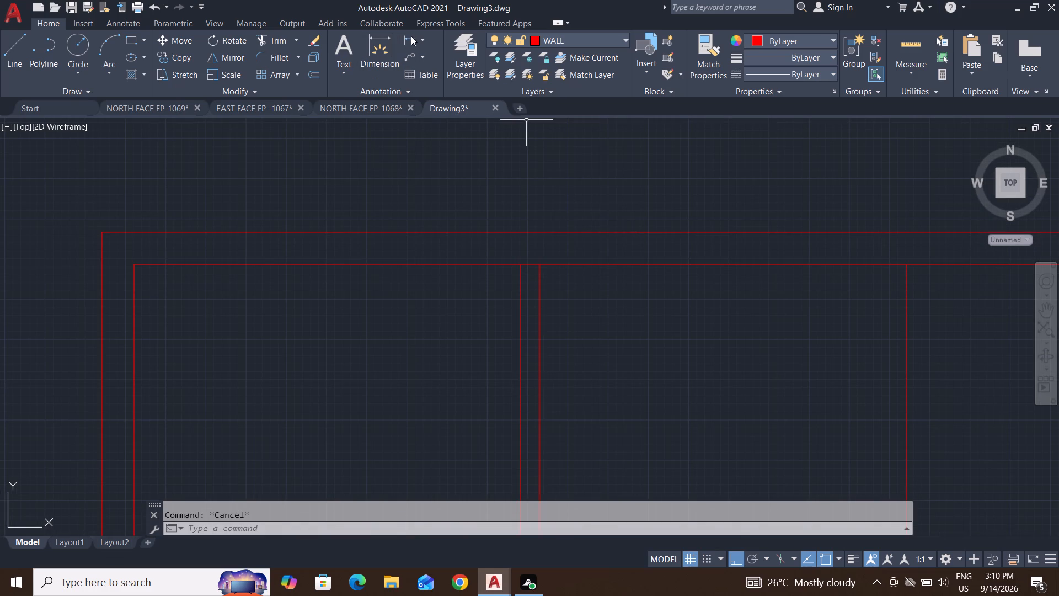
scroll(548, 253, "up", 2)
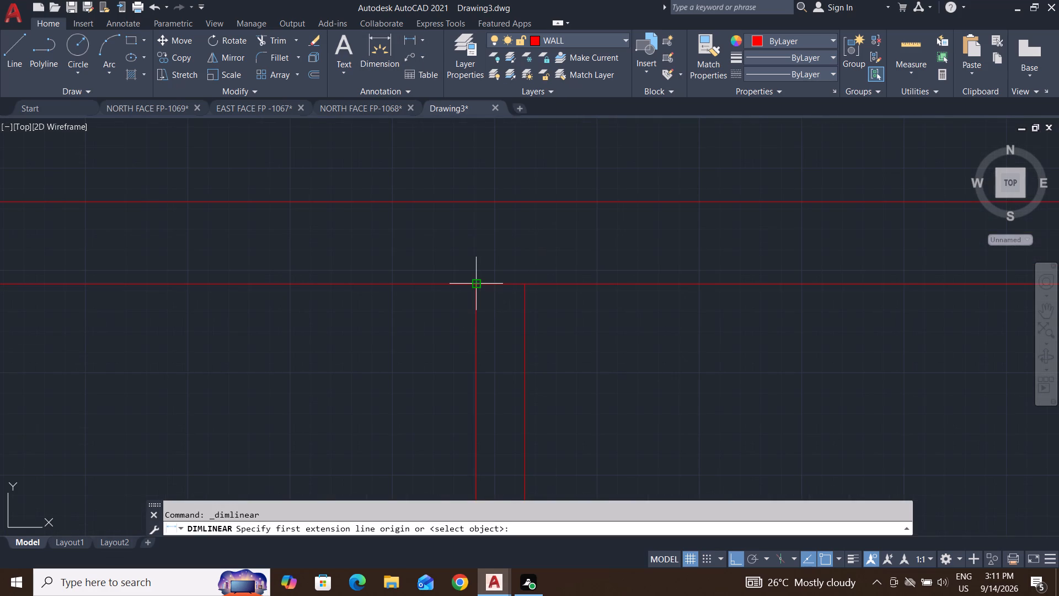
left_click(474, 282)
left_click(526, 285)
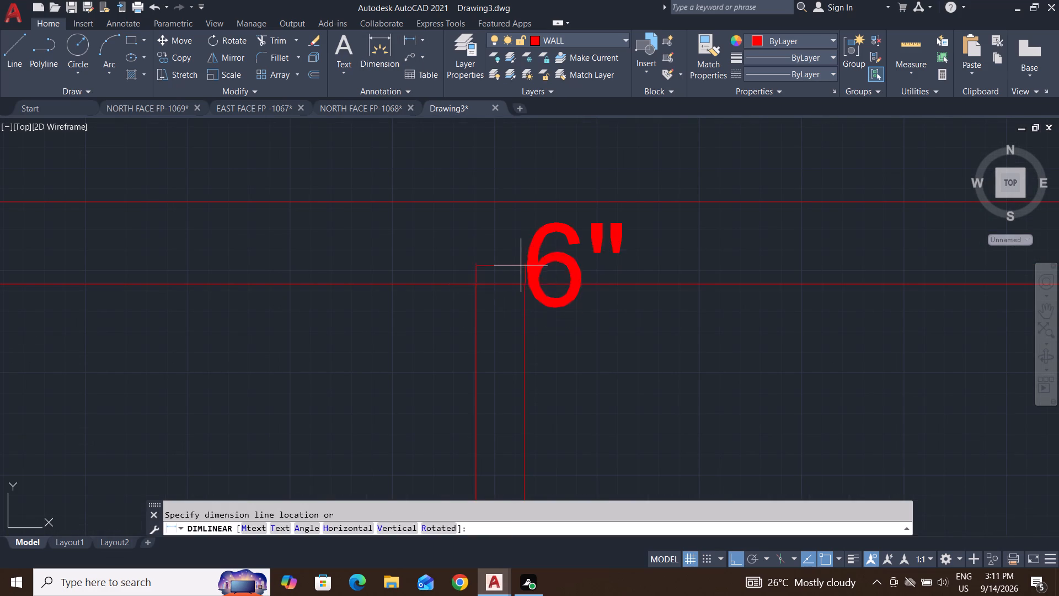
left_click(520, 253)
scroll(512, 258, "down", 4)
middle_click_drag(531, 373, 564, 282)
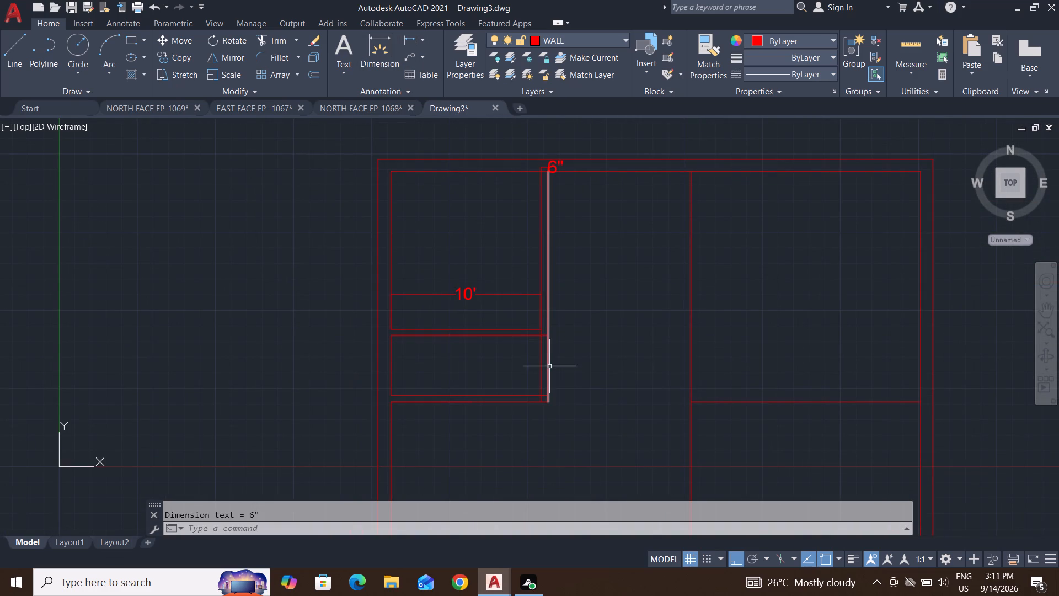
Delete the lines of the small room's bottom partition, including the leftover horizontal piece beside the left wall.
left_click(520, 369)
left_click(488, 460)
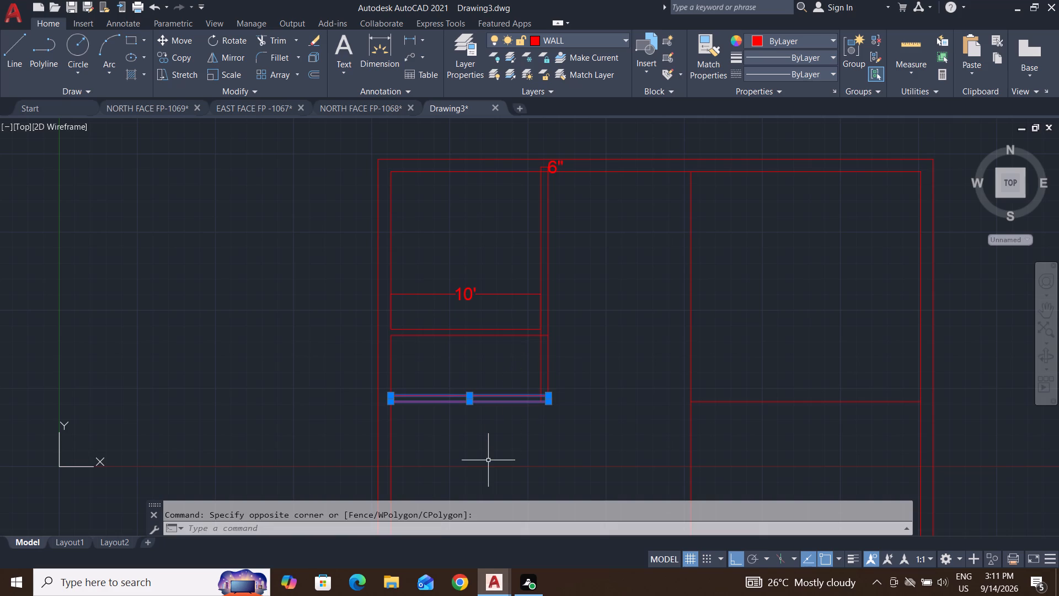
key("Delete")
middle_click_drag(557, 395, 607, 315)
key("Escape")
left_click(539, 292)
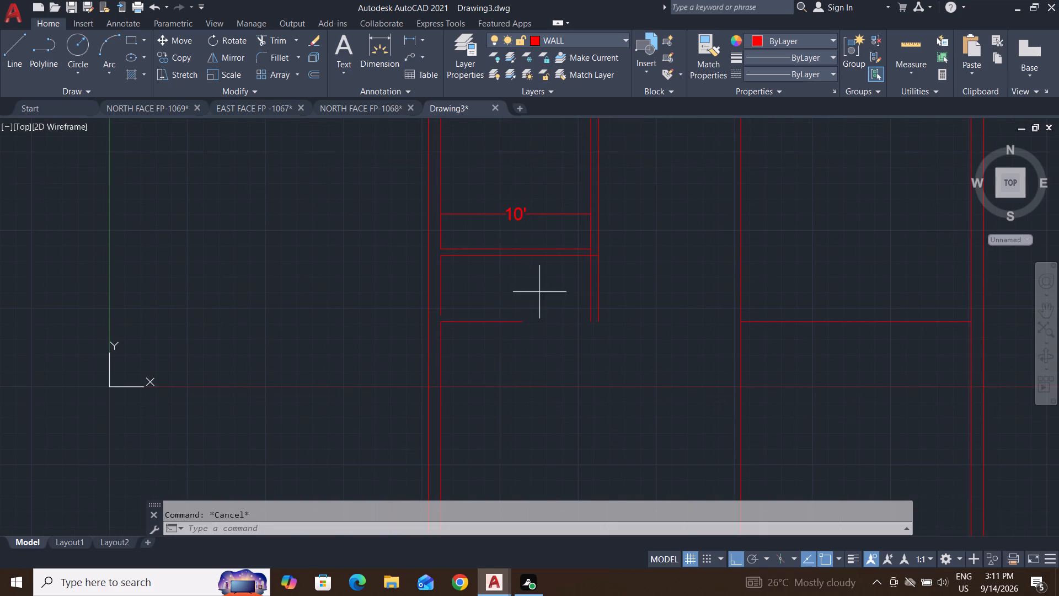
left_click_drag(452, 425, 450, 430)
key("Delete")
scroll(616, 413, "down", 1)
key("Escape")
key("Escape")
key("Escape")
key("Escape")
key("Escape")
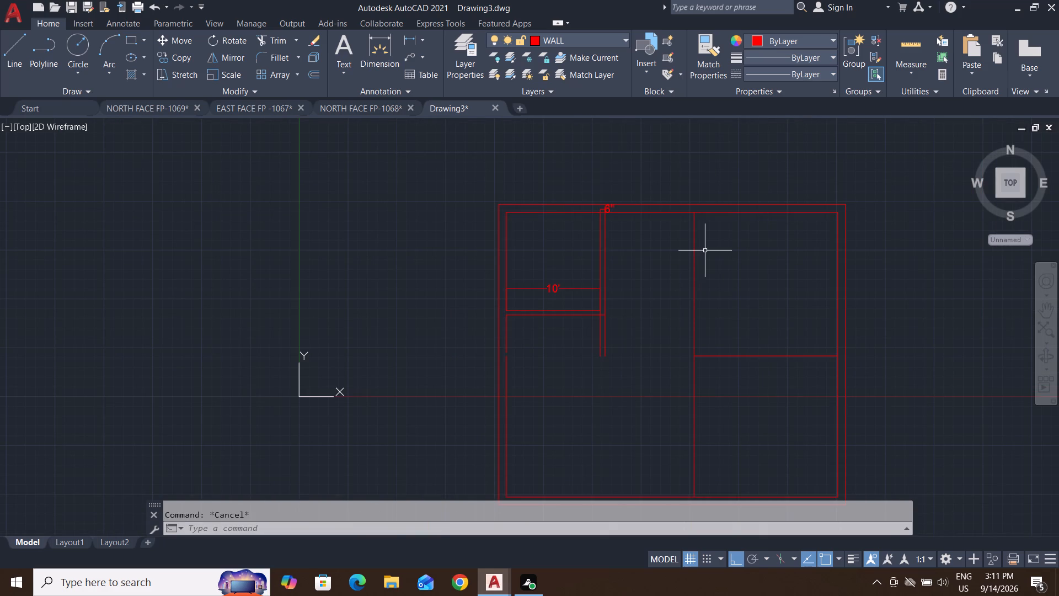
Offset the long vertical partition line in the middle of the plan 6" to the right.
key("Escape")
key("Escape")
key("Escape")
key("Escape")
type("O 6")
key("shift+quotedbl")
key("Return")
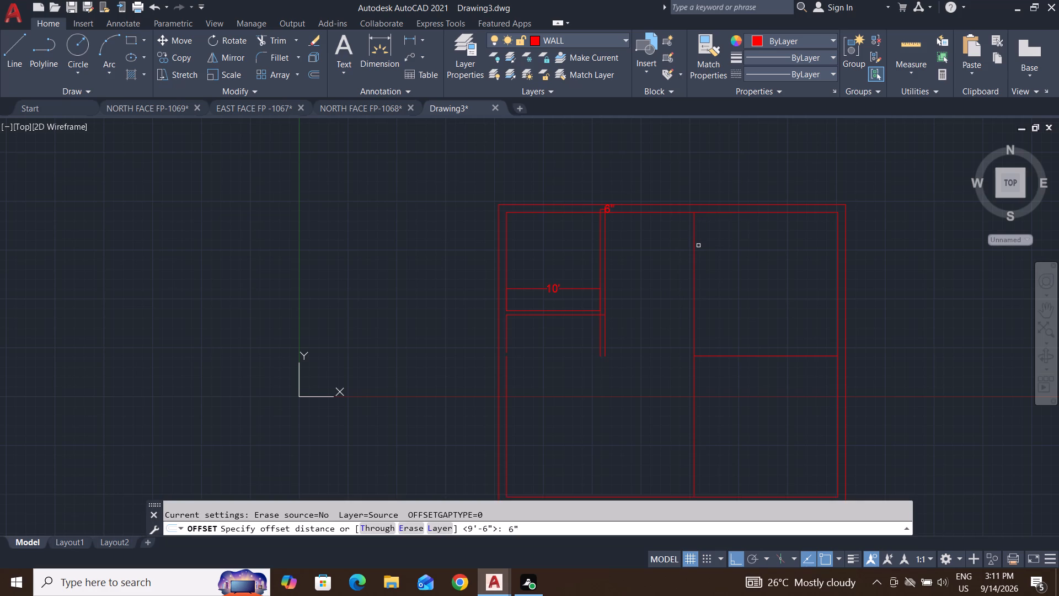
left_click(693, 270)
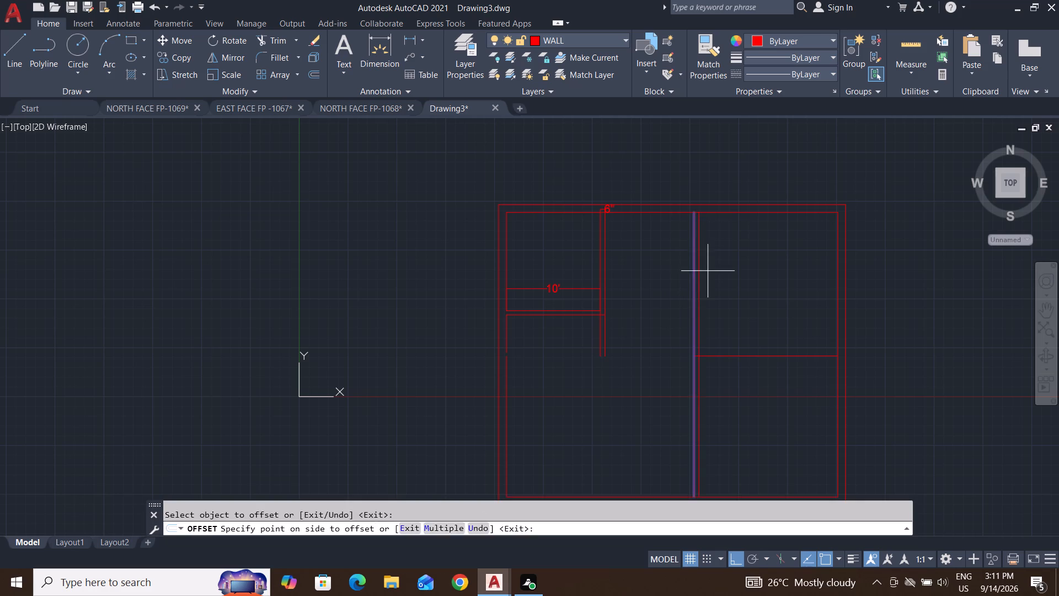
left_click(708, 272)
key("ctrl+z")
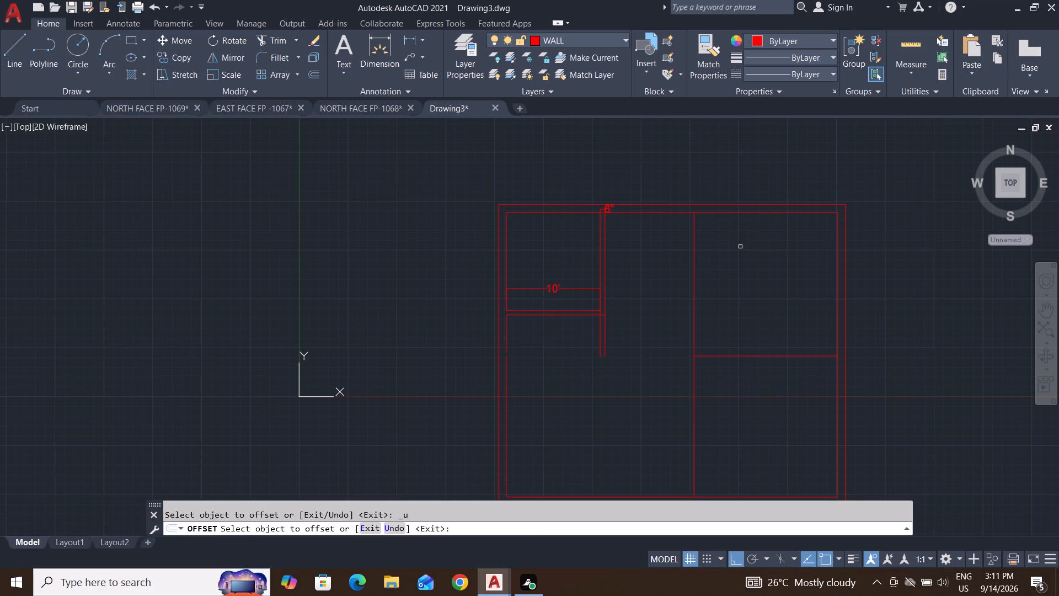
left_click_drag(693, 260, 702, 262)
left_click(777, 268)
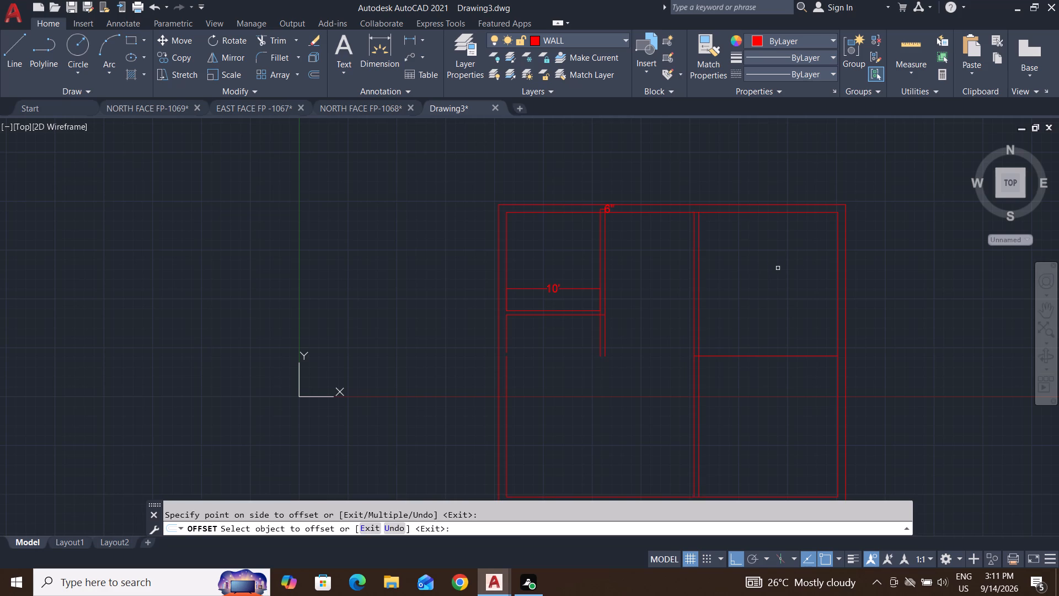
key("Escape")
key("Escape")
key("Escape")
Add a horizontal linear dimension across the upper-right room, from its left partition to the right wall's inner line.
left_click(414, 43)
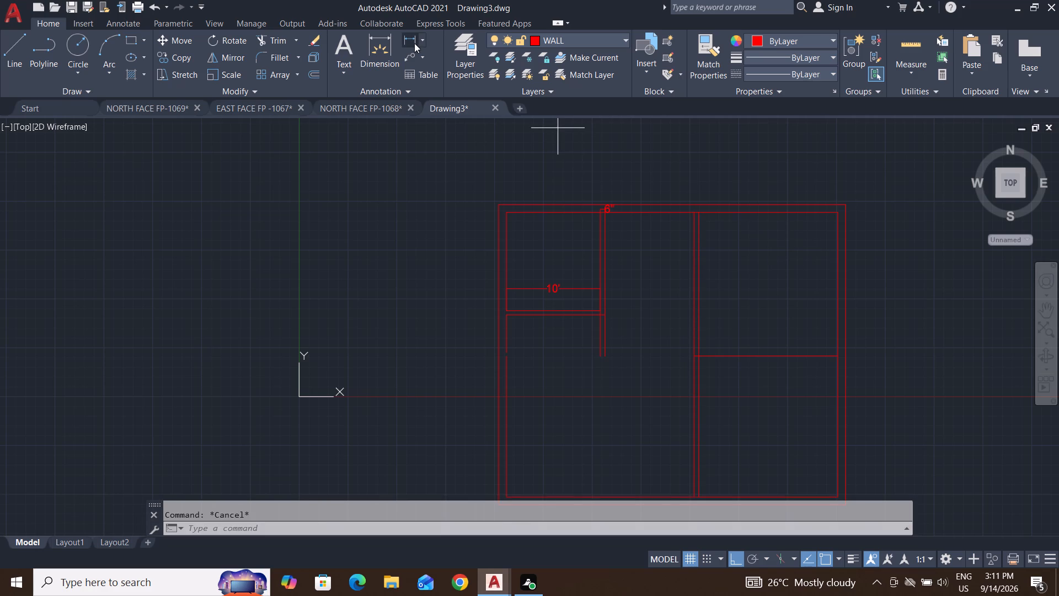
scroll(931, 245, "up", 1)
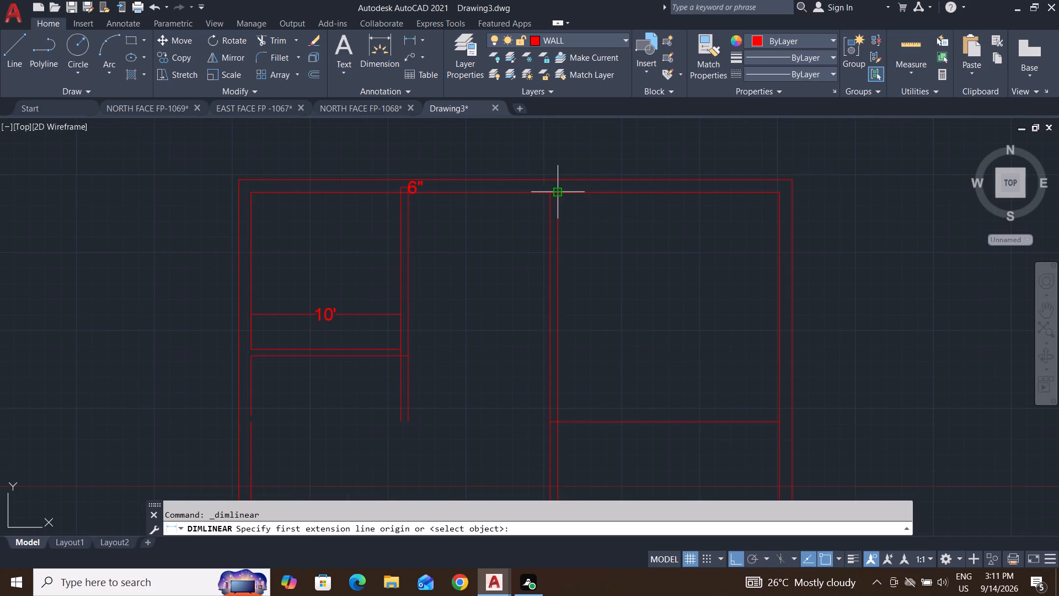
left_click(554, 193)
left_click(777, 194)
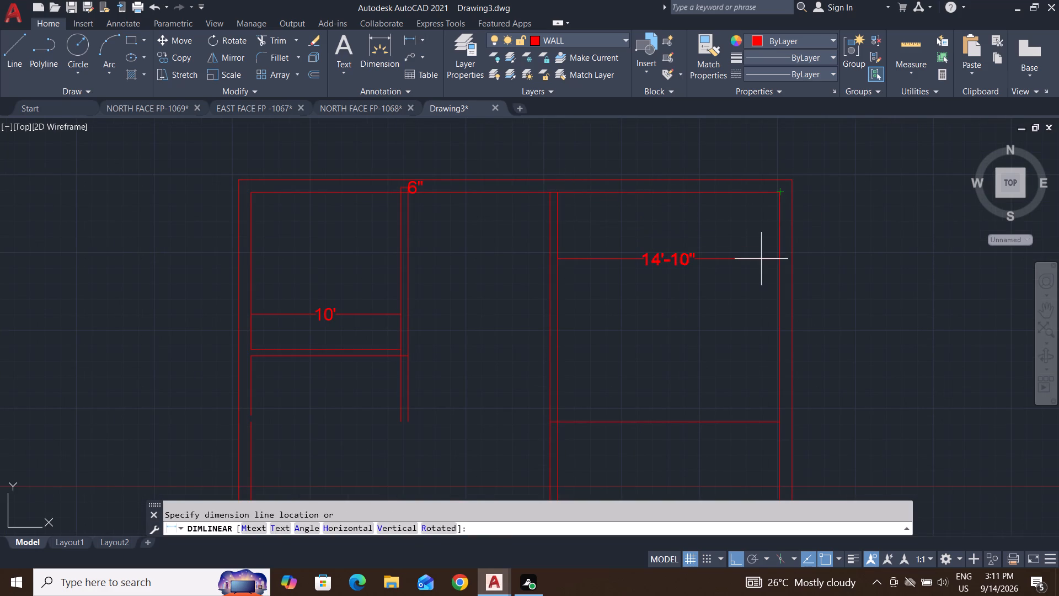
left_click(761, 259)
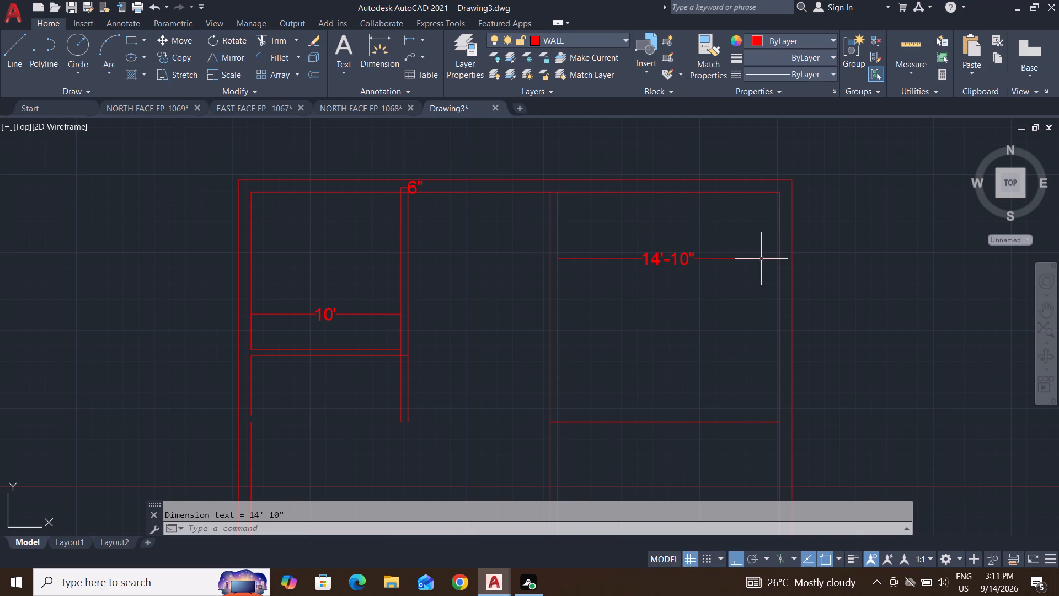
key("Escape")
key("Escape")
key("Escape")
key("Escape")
Delete all inner wall lines, partitions and dimensions, keeping only the outer rectangle of the plan.
left_click(788, 187)
scroll(788, 187, "down", 2)
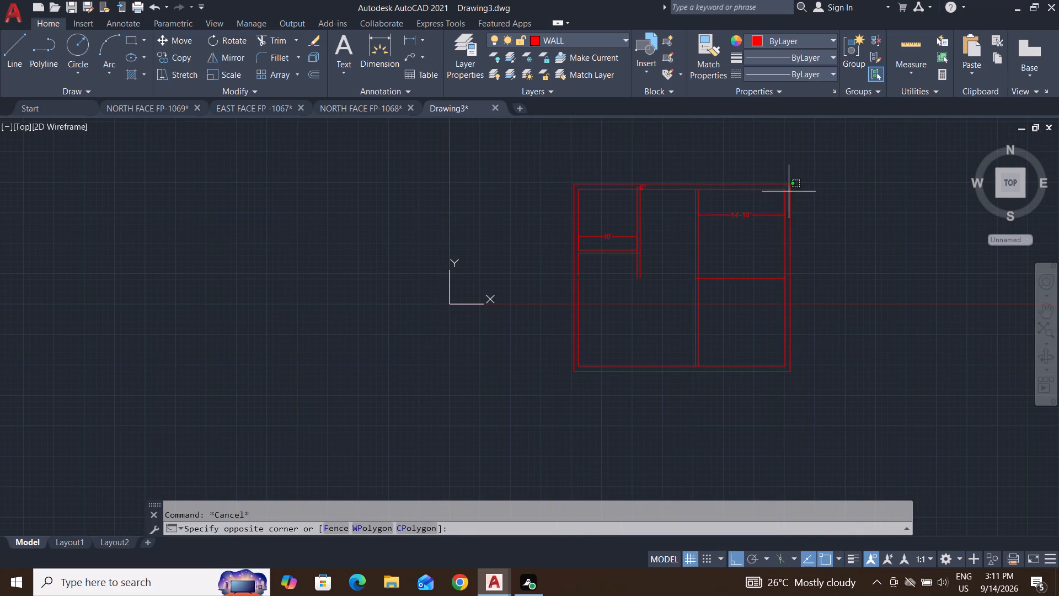
scroll(768, 367, "up", 2)
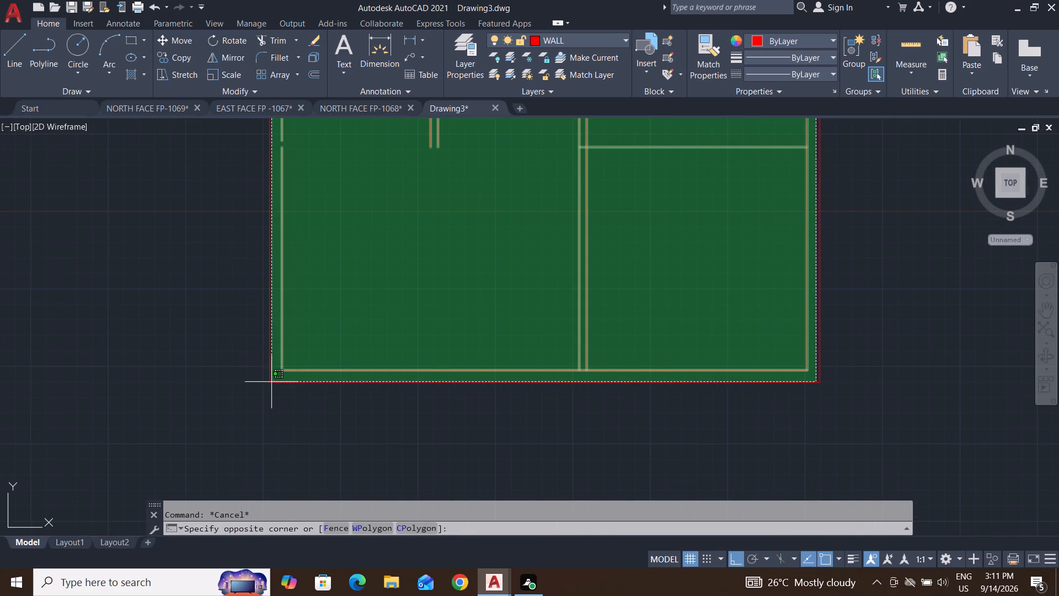
left_click(276, 375)
key("Delete")
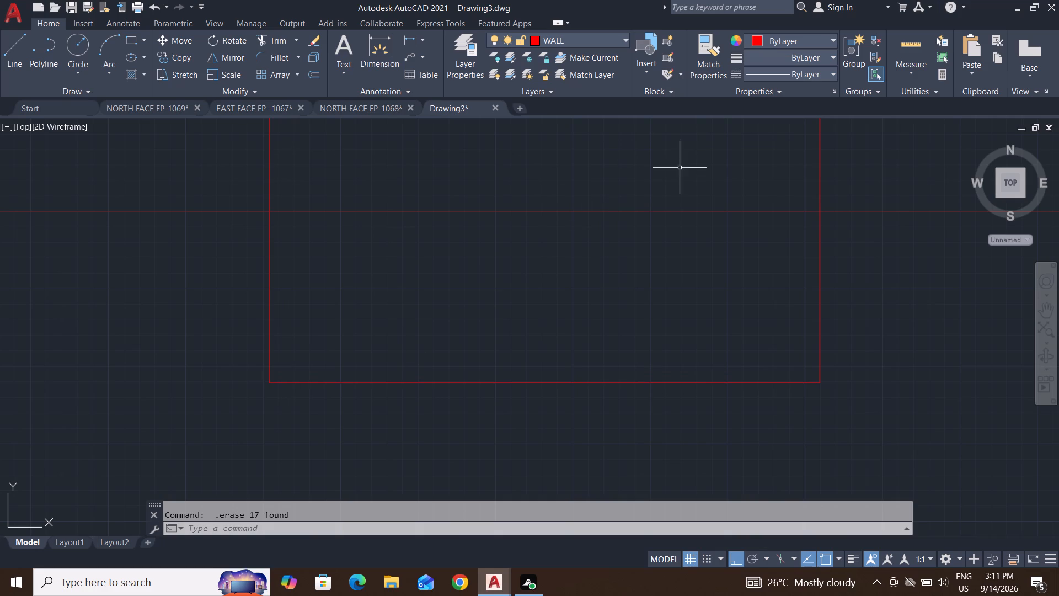
Offset all four lines of the outer rectangle 9" inward to form the outer walls.
scroll(542, 278, "down", 3)
middle_click_drag(545, 280, 547, 316)
key("Escape")
key("Escape")
key("Escape")
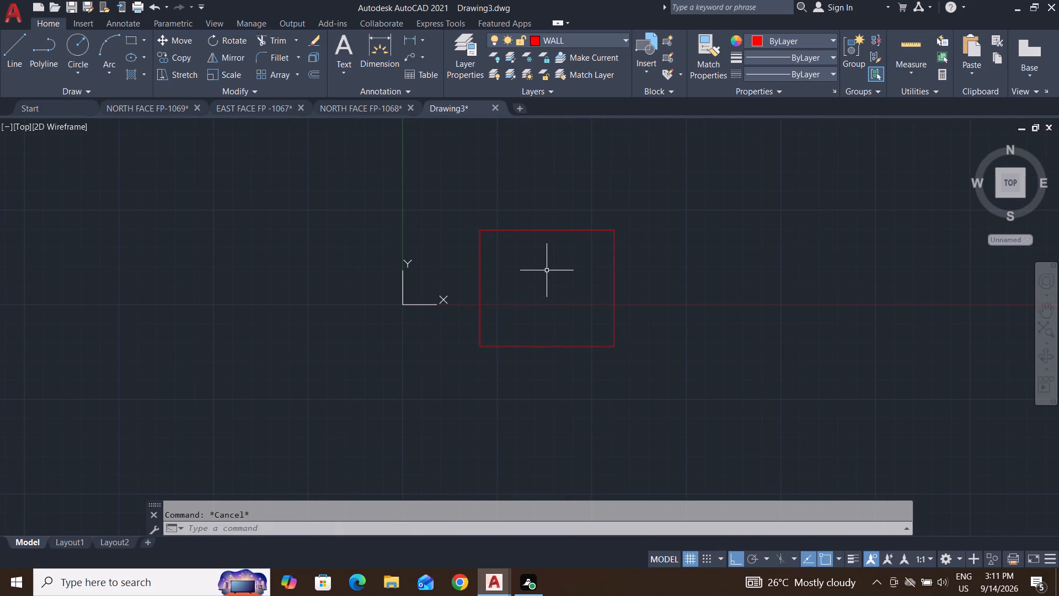
key("Escape")
key("Escape")
type("O 9\"")
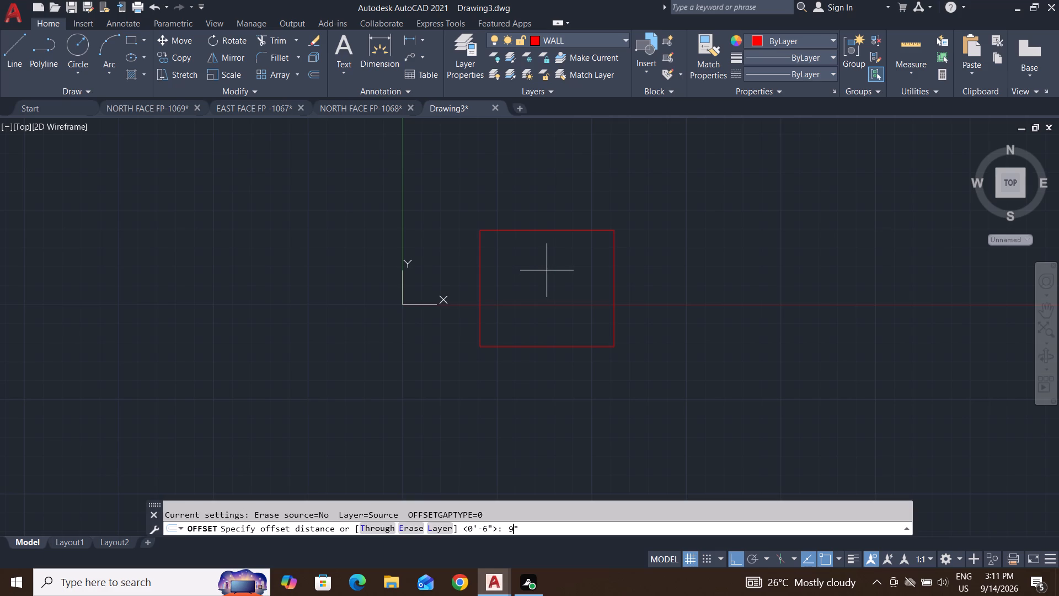
key("Return")
scroll(590, 363, "up", 1)
left_click(598, 337)
left_click(598, 285)
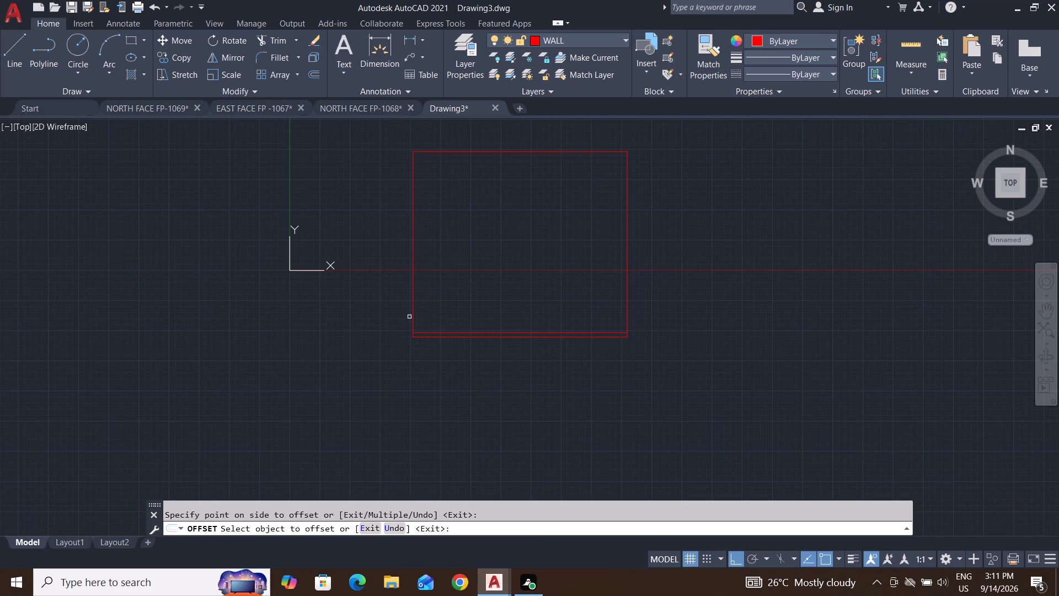
left_click(412, 317)
left_click(491, 318)
left_click_drag(626, 285, 618, 285)
left_click(550, 281)
left_click(595, 151)
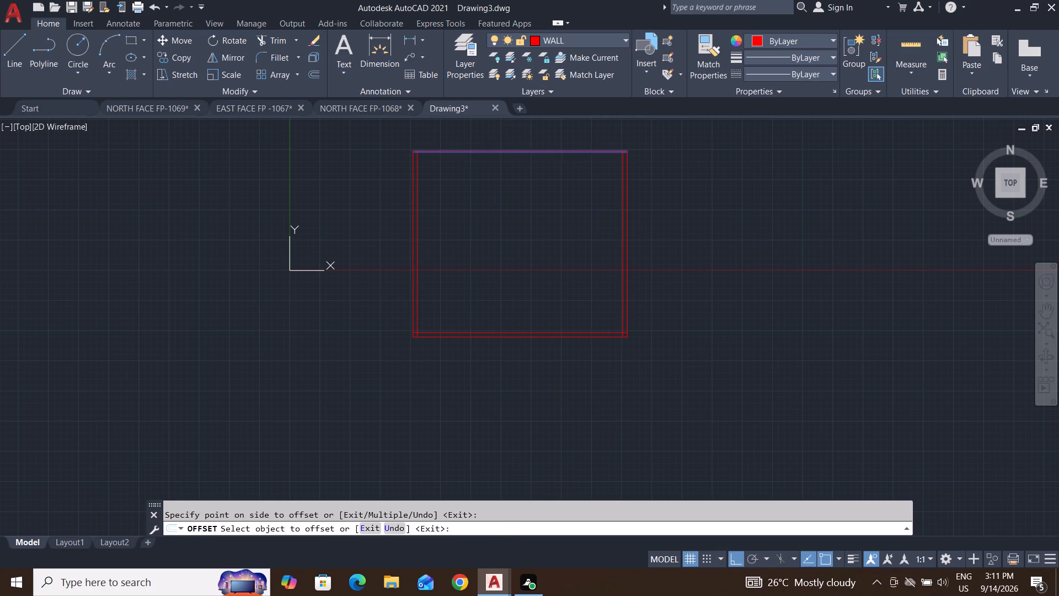
left_click_drag(591, 194, 591, 203)
key("Escape")
key("Escape")
Trim the overlapping ends of the inner wall lines at the plan's upper-right and upper-left corners.
scroll(625, 146, "up", 5)
key("Escape")
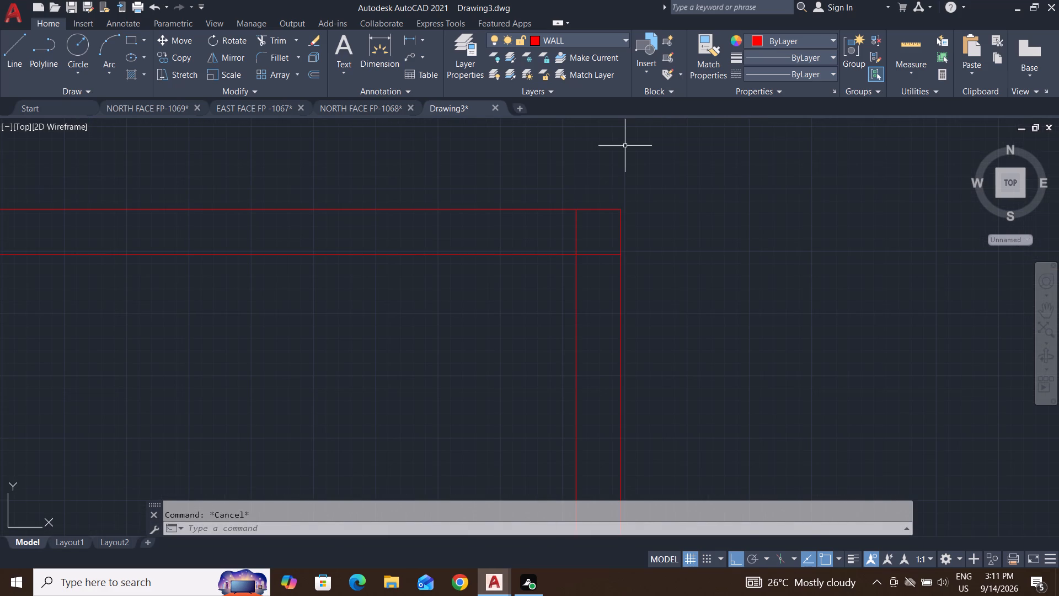
key("Escape")
type("TR")
key("space")
key("space")
scroll(619, 246, "up", 1)
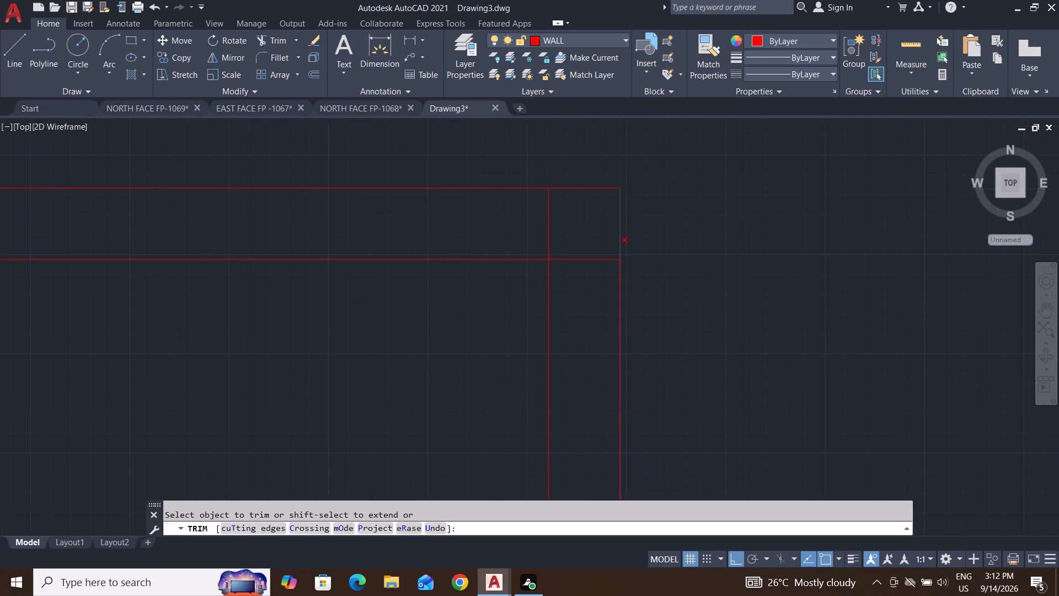
left_click(536, 218)
left_click(586, 284)
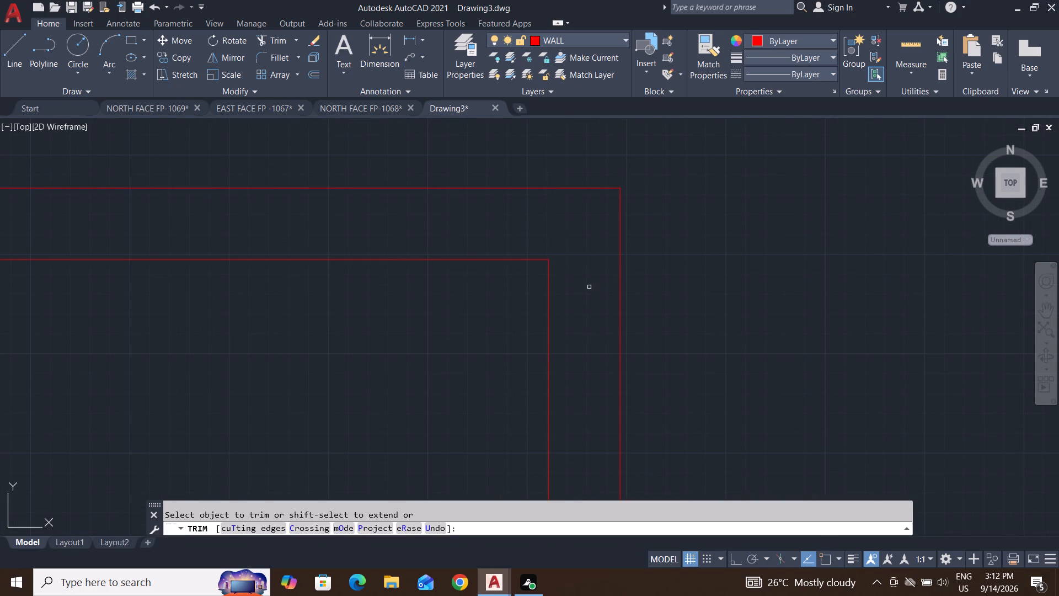
scroll(741, 332, "down", 4)
middle_click_drag(336, 360, 663, 276)
scroll(489, 232, "up", 3)
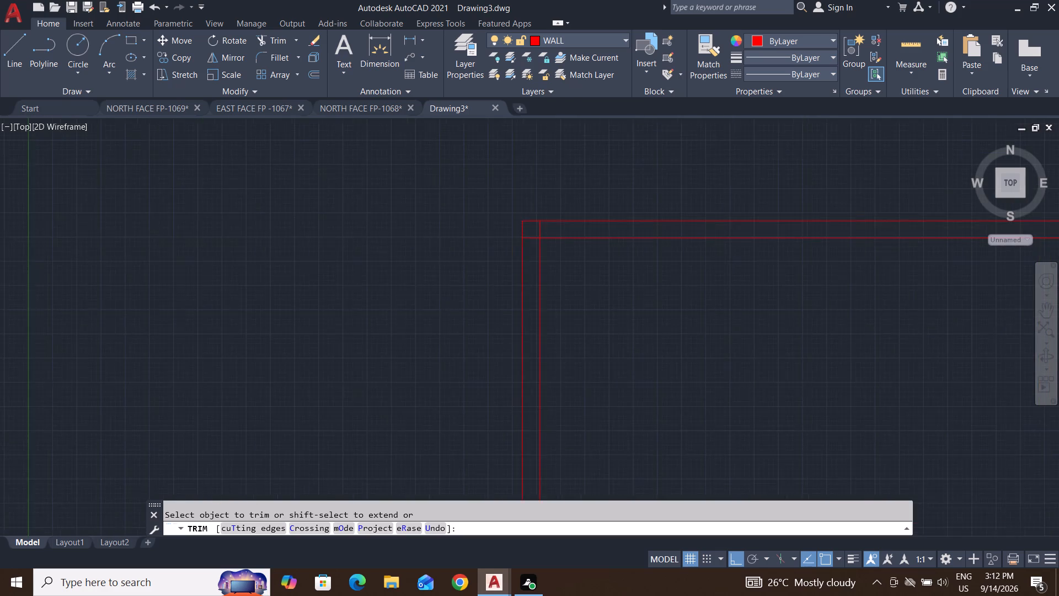
left_click(616, 219)
left_click(586, 268)
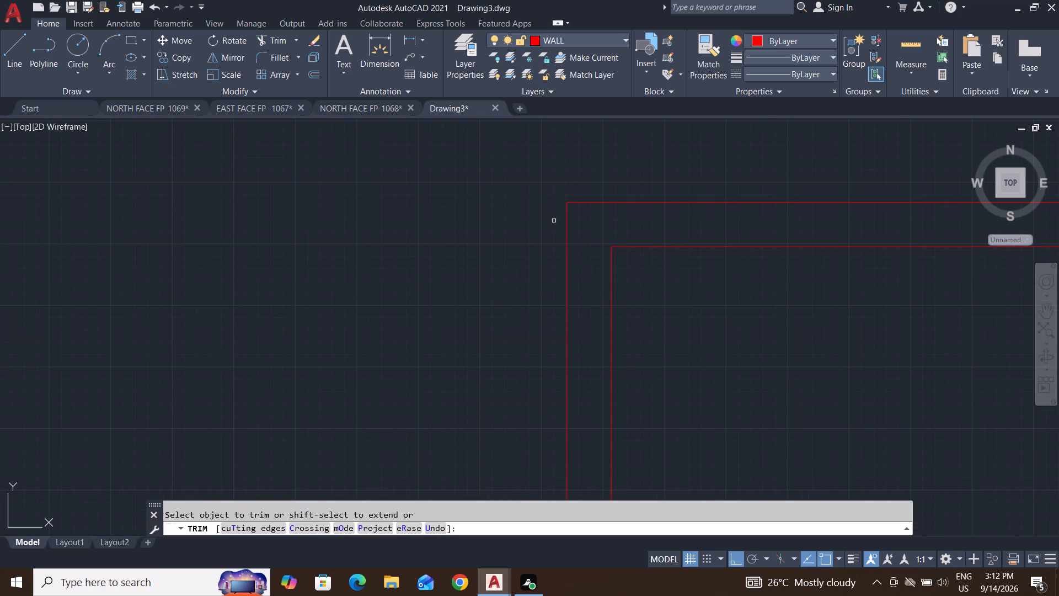
Trim the overlapping ends of the inner wall lines at the plan's lower-left and lower-right corners.
scroll(517, 182, "down", 5)
scroll(533, 305, "down", 1)
scroll(543, 355, "up", 5)
scroll(415, 254, "up", 1)
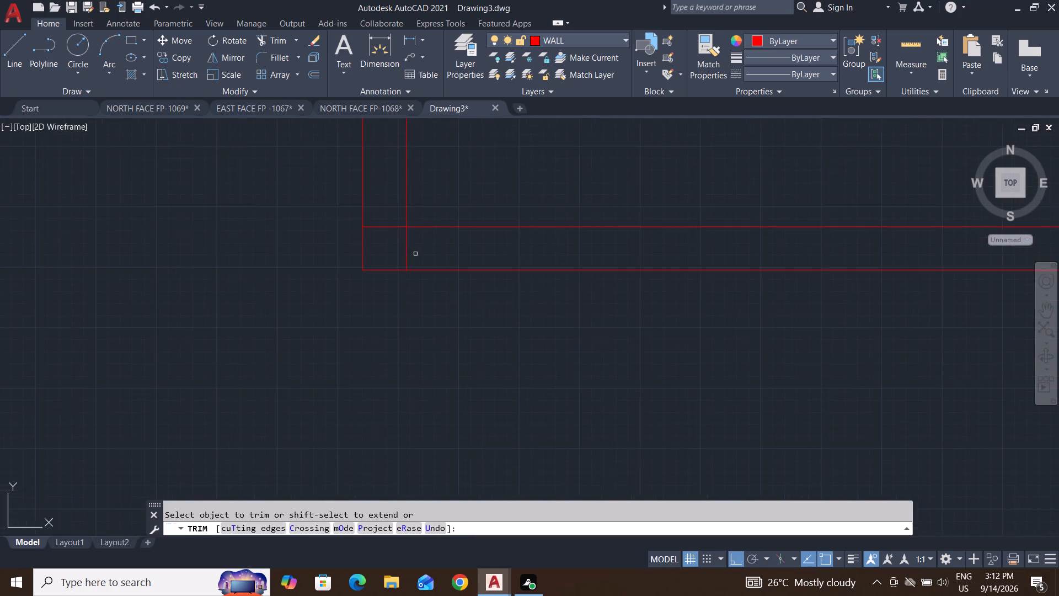
scroll(415, 254, "up", 1)
left_click(360, 197)
left_click(419, 249)
scroll(332, 302, "down", 5)
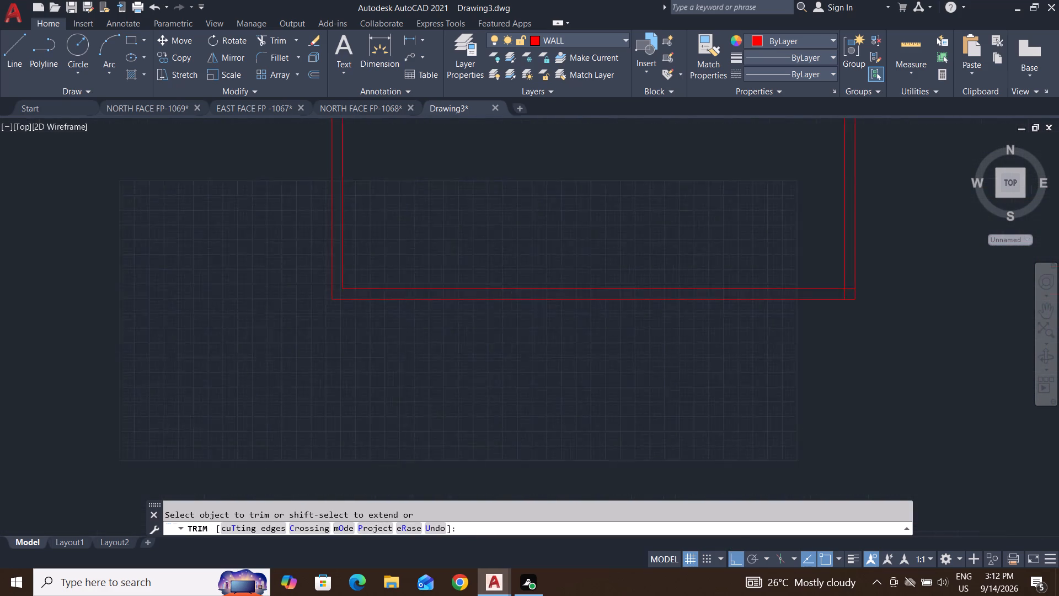
scroll(686, 299, "up", 5)
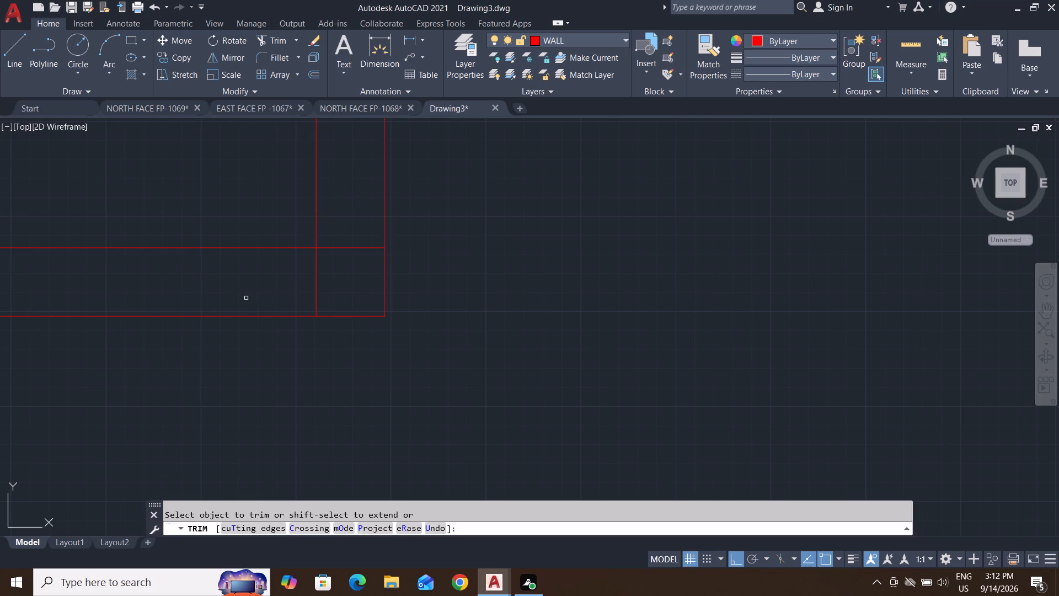
left_click(298, 300)
left_click(363, 227)
scroll(598, 375, "down", 6)
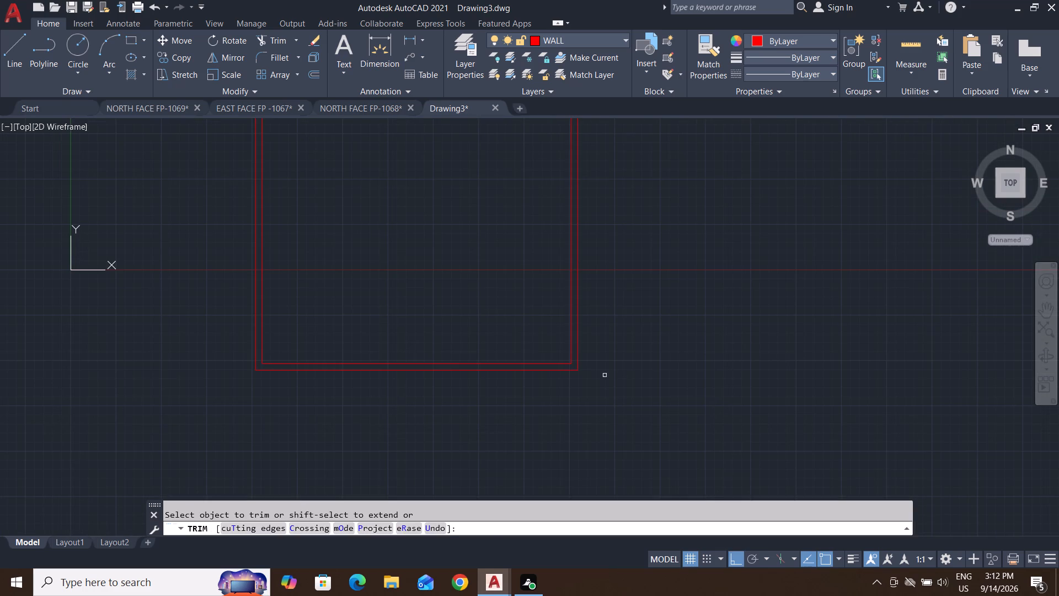
key("Escape")
key("Escape")
key("Escape")
key("Escape")
key("Escape")
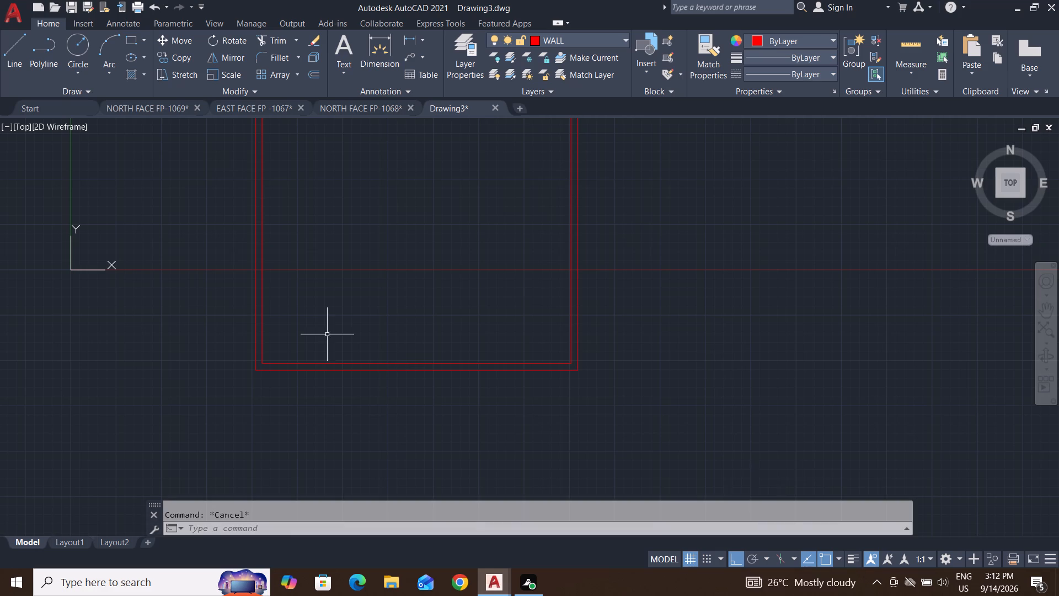
scroll(413, 291, "down", 2)
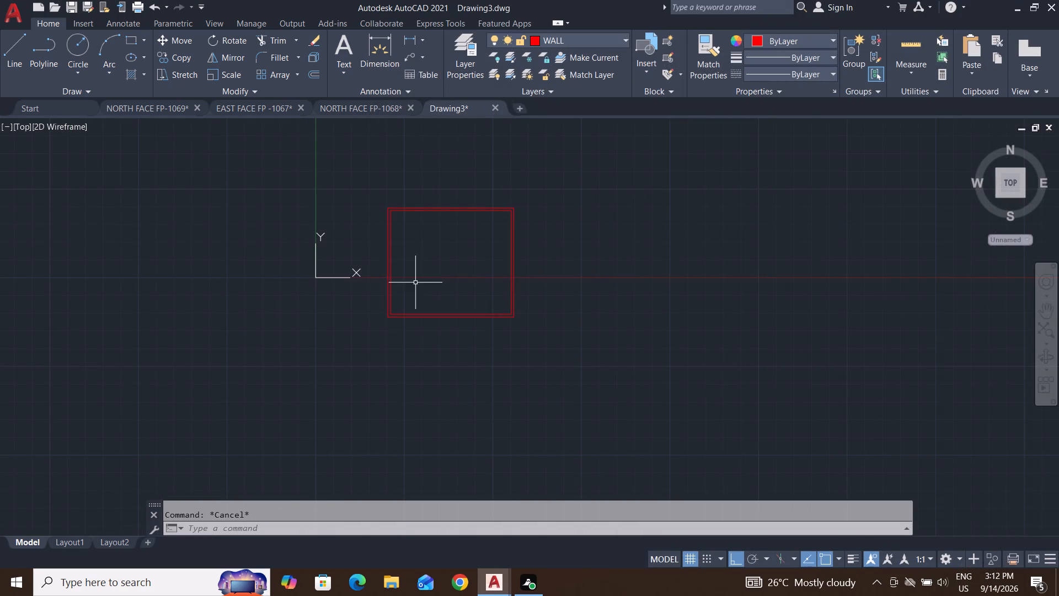
Offset the left outer wall's inner line 10' into the plan to start a vertical partition.
scroll(429, 173, "up", 2)
middle_click_drag(455, 303, 508, 295)
key("Escape")
key("Escape")
key("Escape")
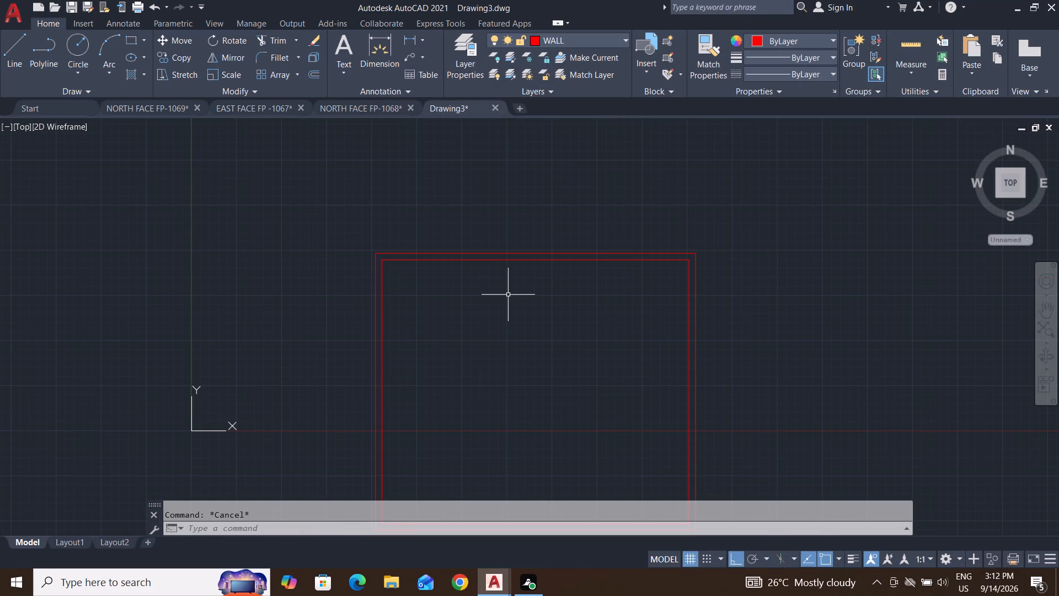
key("Escape")
key("Escape")
key("Escape")
key("Escape")
key("Escape")
type("O 12")
key("BackSpace")
key("0")
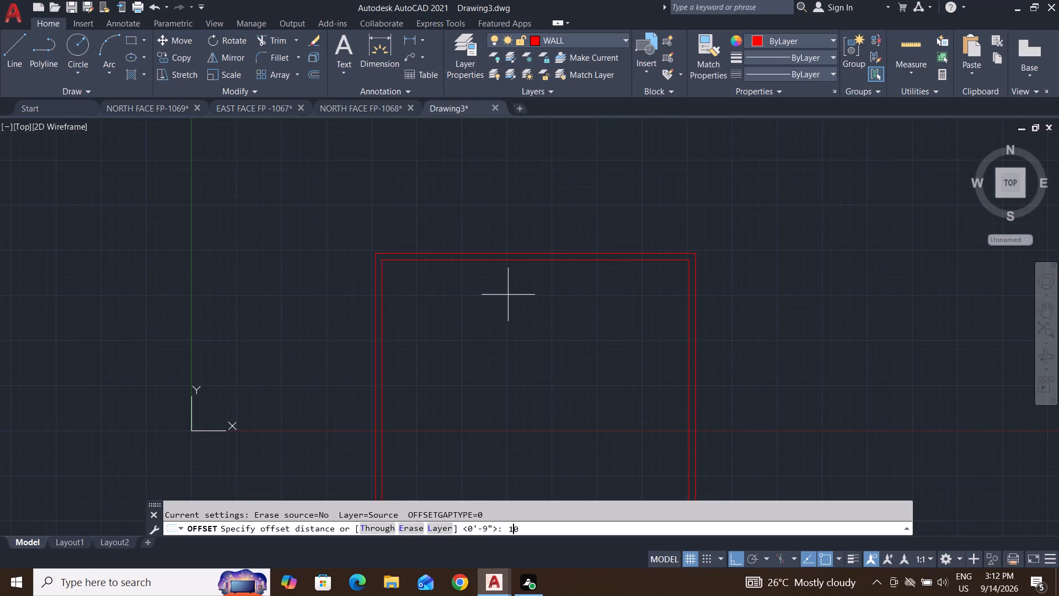
key("apostrophe")
key("Return")
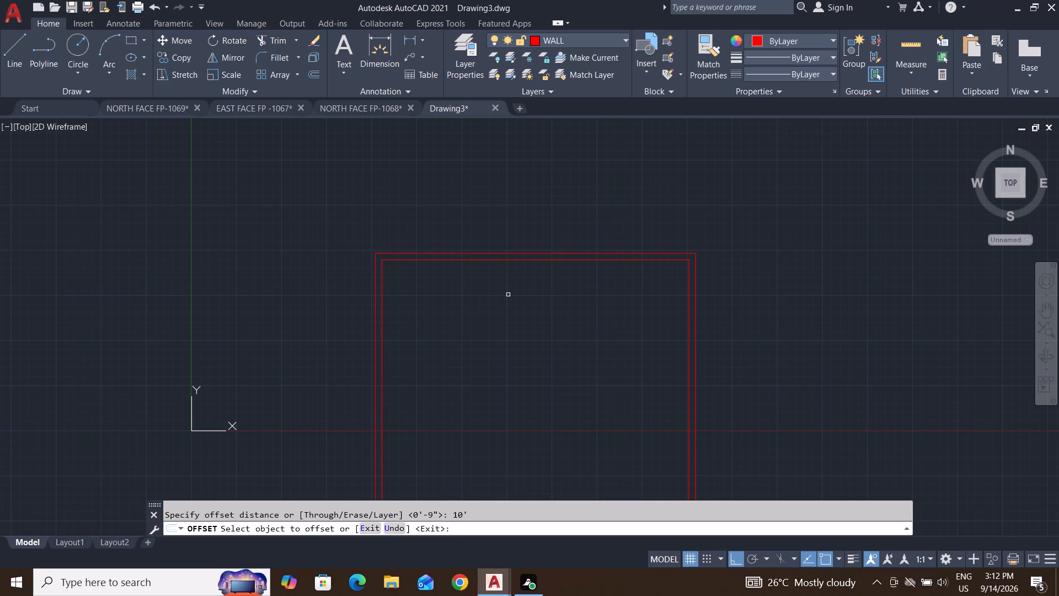
left_click(381, 334)
left_click(490, 359)
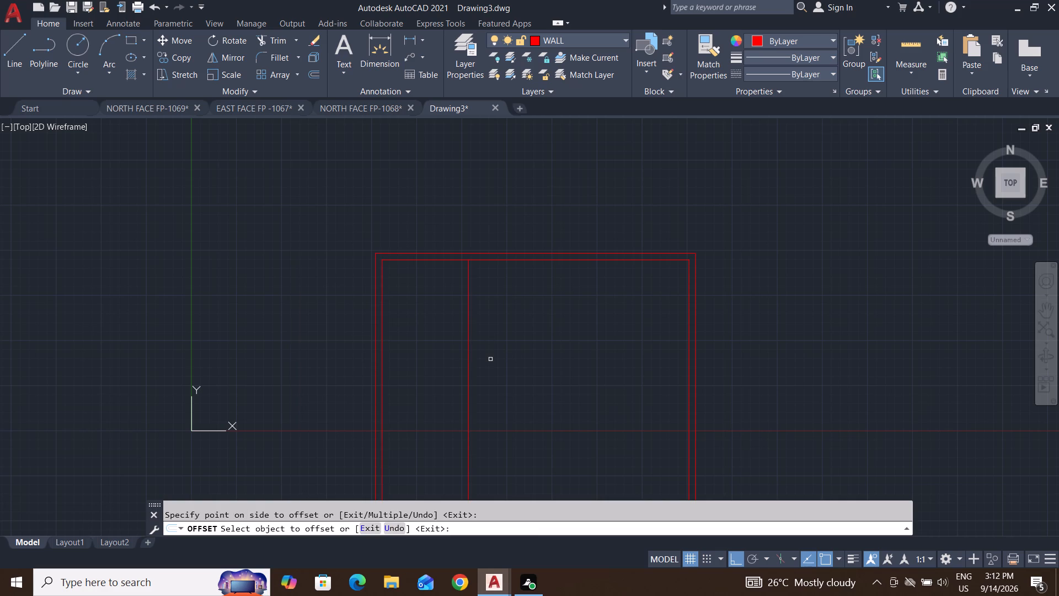
key("Escape")
key("Escape")
key("Escape")
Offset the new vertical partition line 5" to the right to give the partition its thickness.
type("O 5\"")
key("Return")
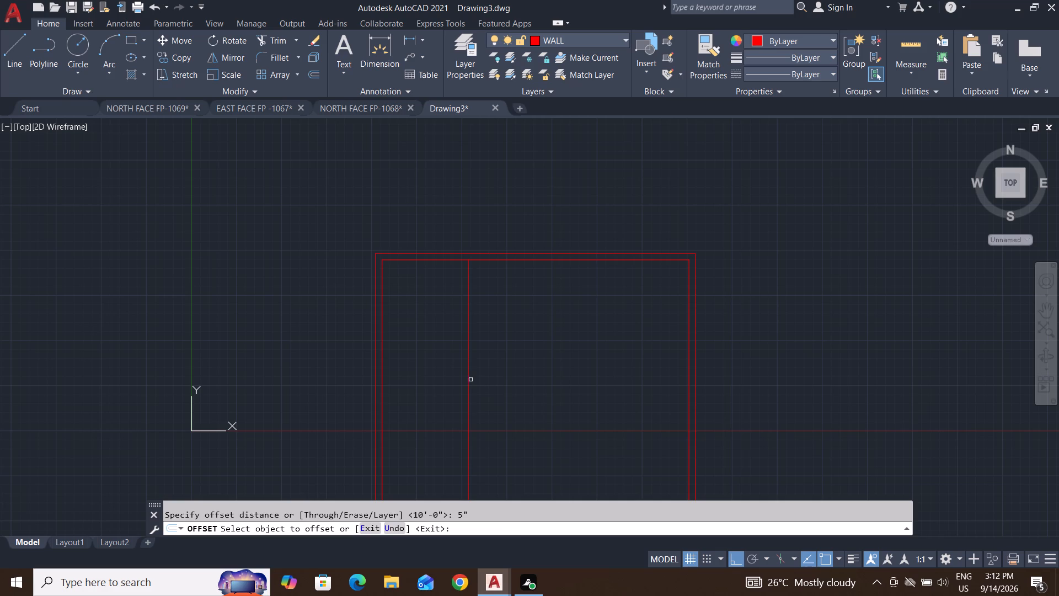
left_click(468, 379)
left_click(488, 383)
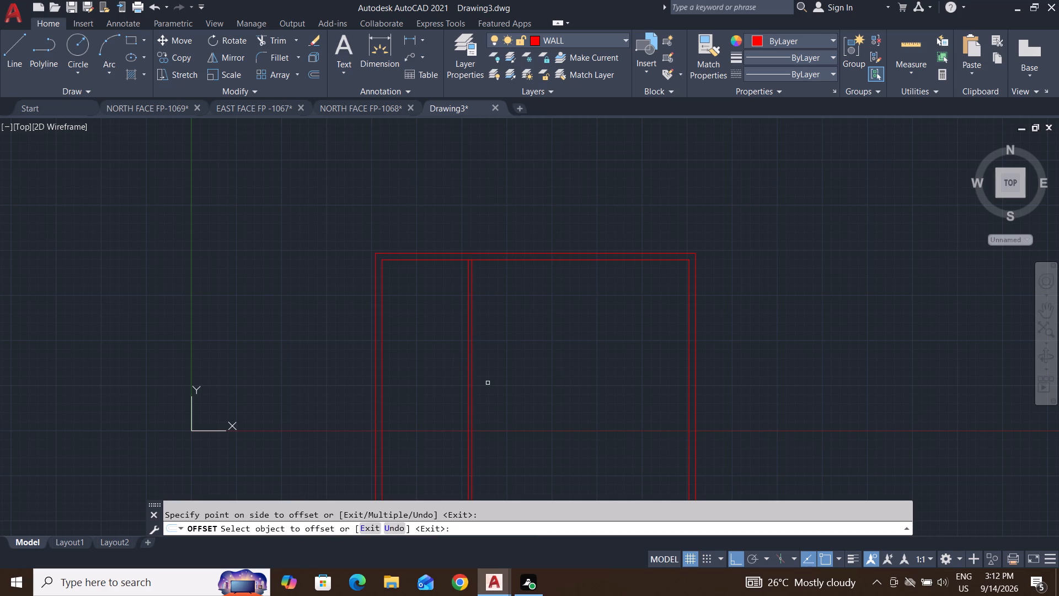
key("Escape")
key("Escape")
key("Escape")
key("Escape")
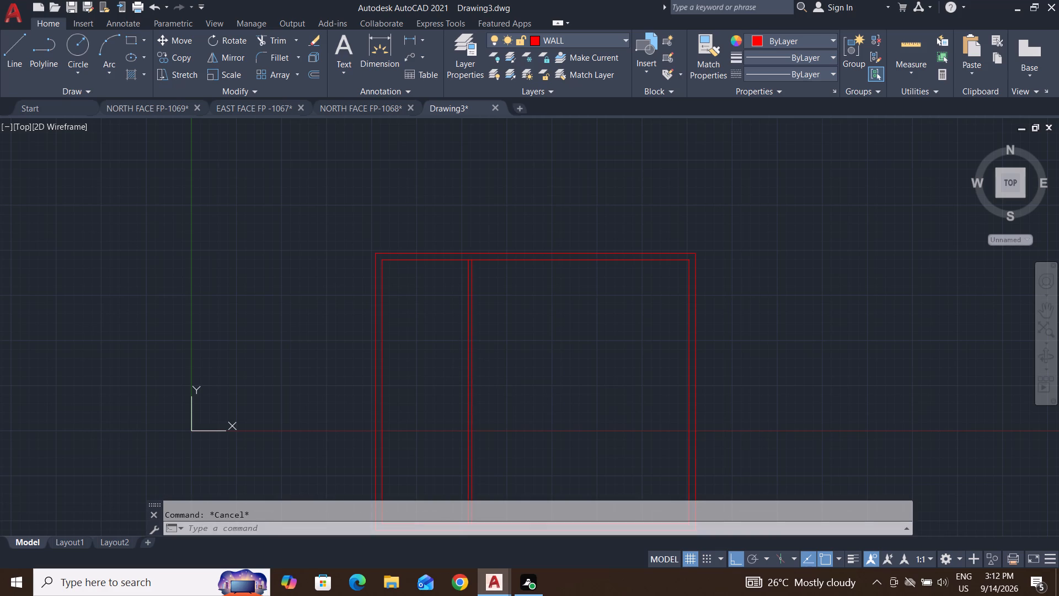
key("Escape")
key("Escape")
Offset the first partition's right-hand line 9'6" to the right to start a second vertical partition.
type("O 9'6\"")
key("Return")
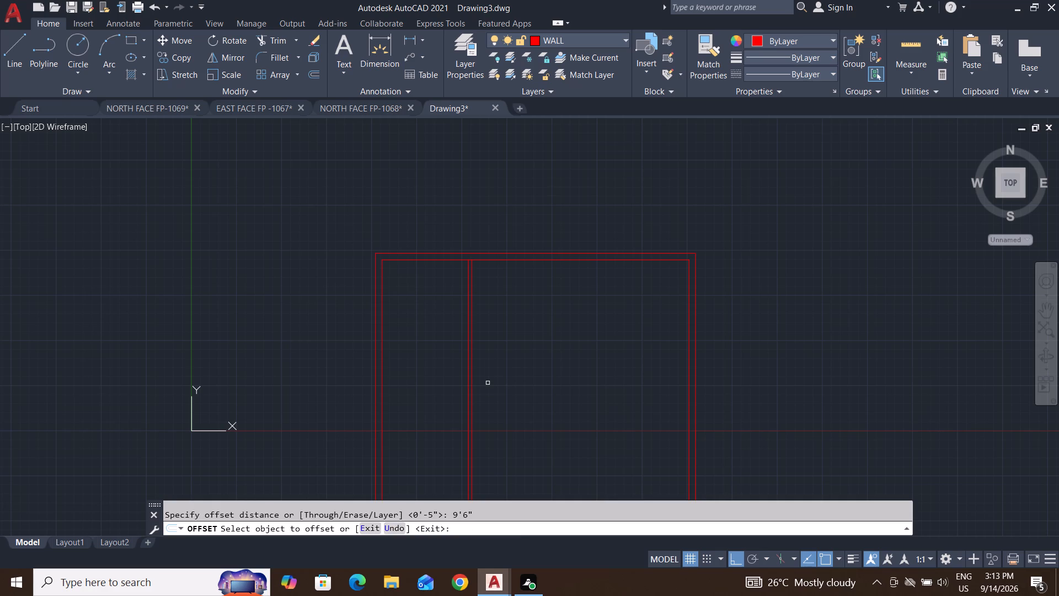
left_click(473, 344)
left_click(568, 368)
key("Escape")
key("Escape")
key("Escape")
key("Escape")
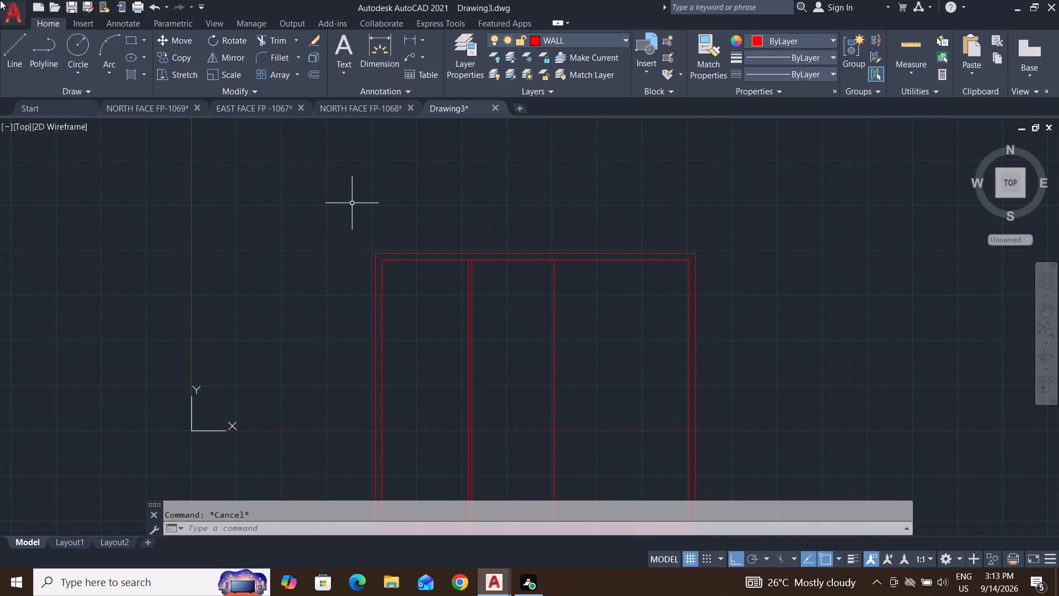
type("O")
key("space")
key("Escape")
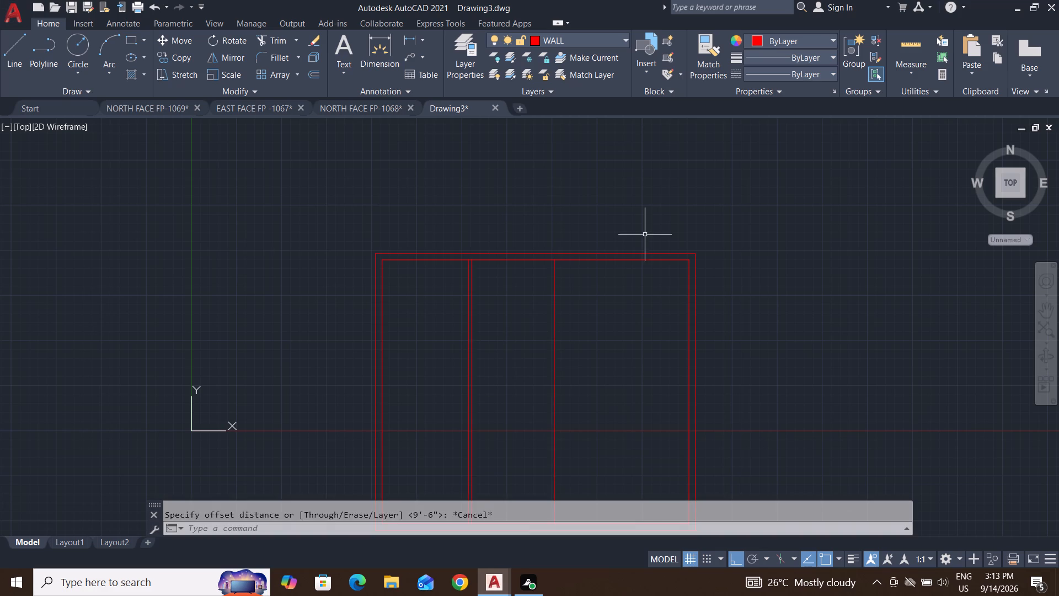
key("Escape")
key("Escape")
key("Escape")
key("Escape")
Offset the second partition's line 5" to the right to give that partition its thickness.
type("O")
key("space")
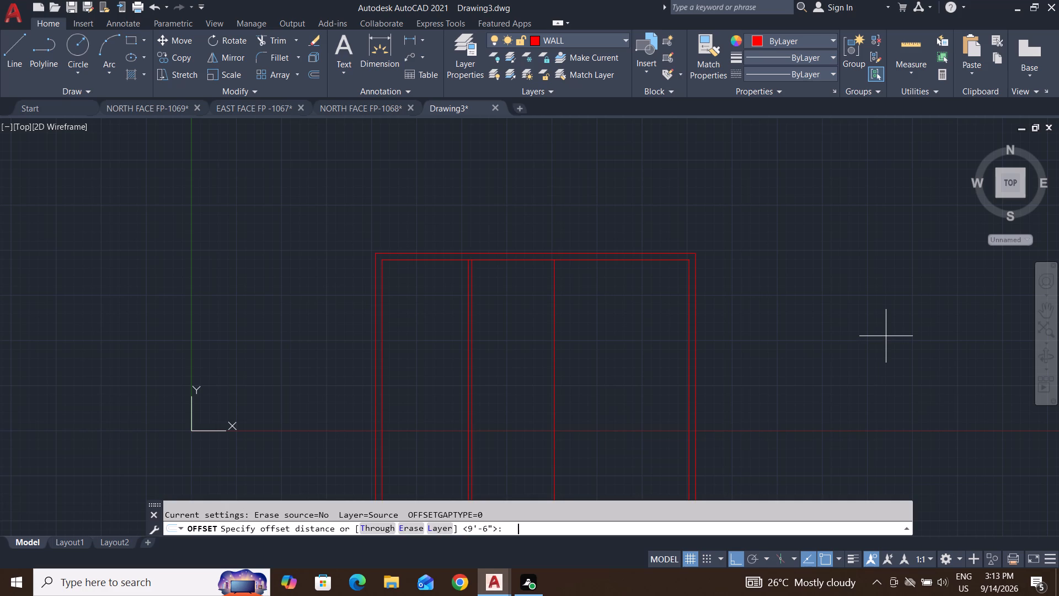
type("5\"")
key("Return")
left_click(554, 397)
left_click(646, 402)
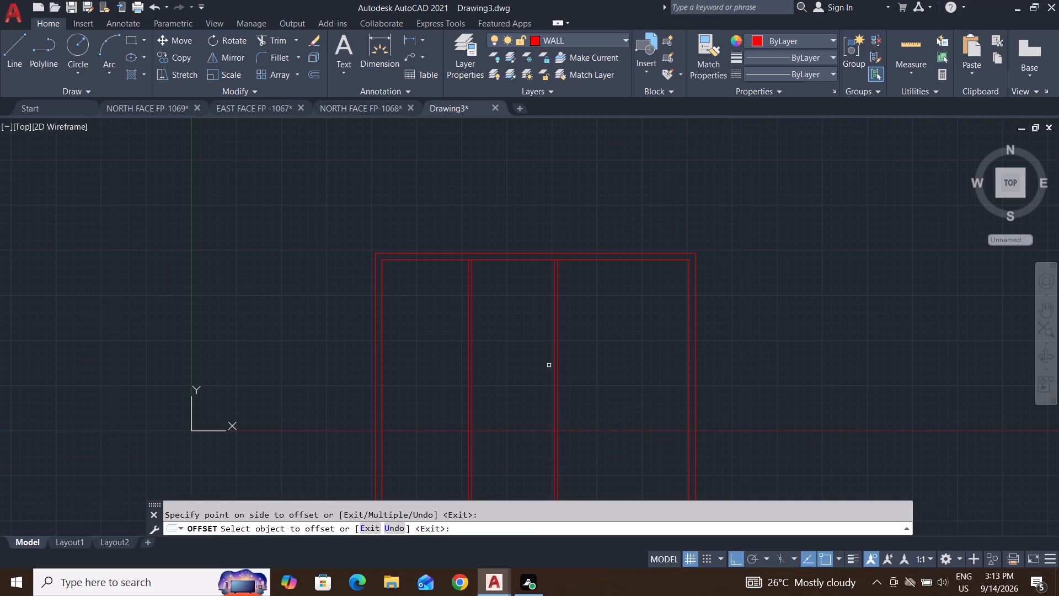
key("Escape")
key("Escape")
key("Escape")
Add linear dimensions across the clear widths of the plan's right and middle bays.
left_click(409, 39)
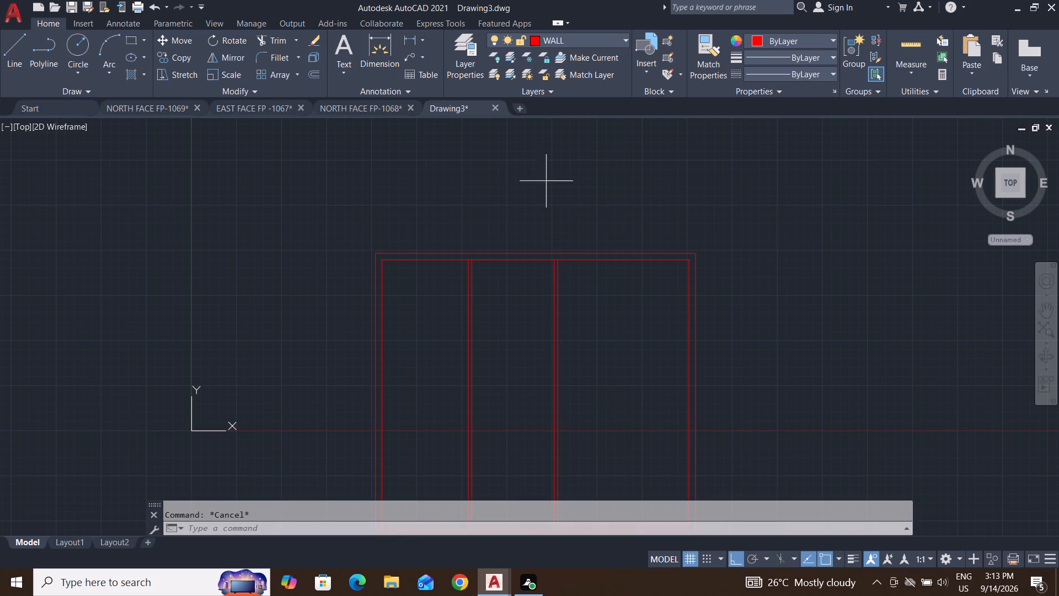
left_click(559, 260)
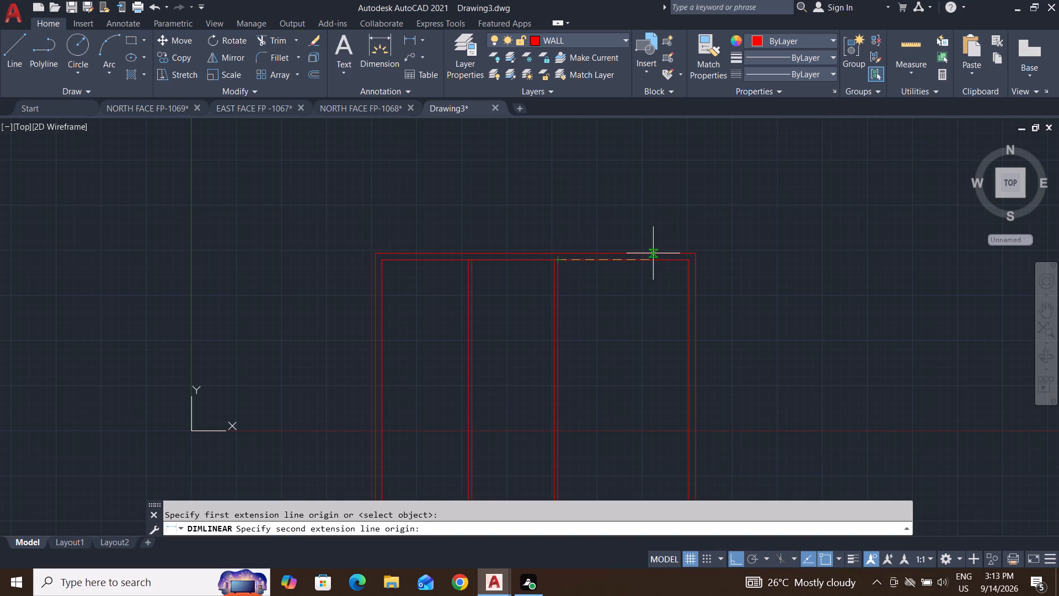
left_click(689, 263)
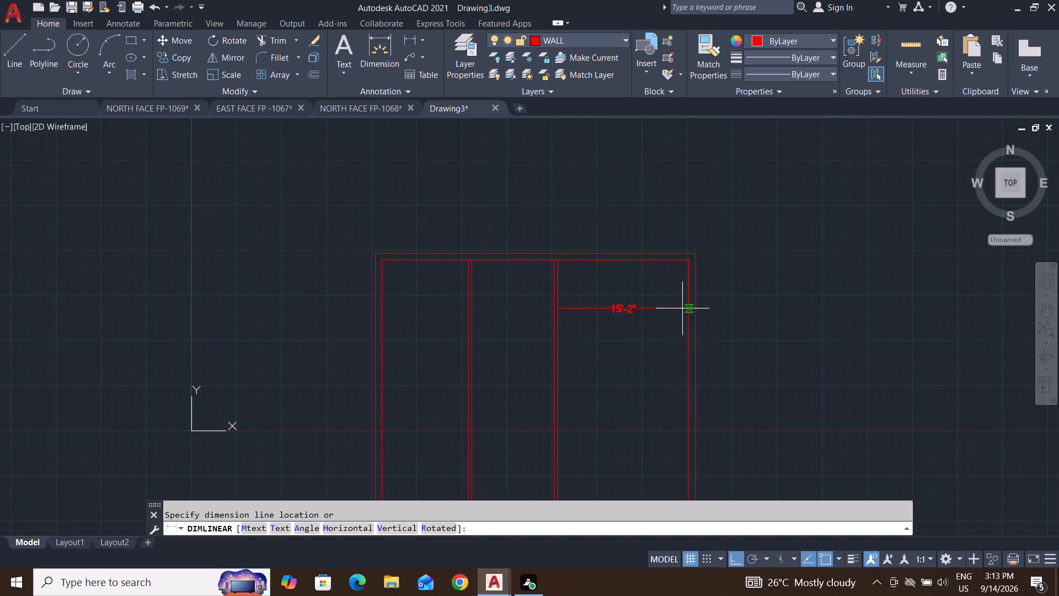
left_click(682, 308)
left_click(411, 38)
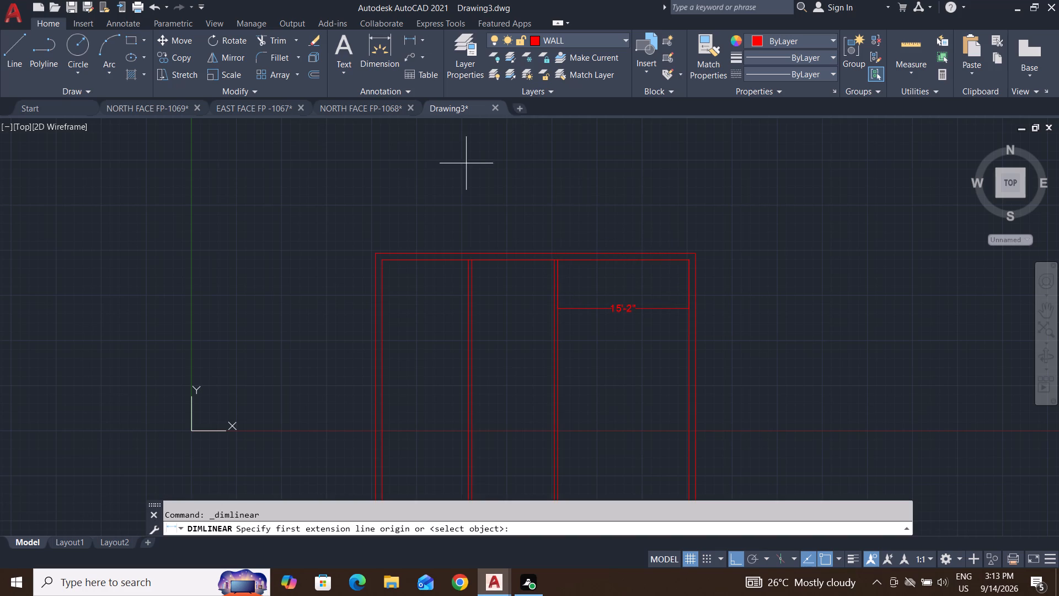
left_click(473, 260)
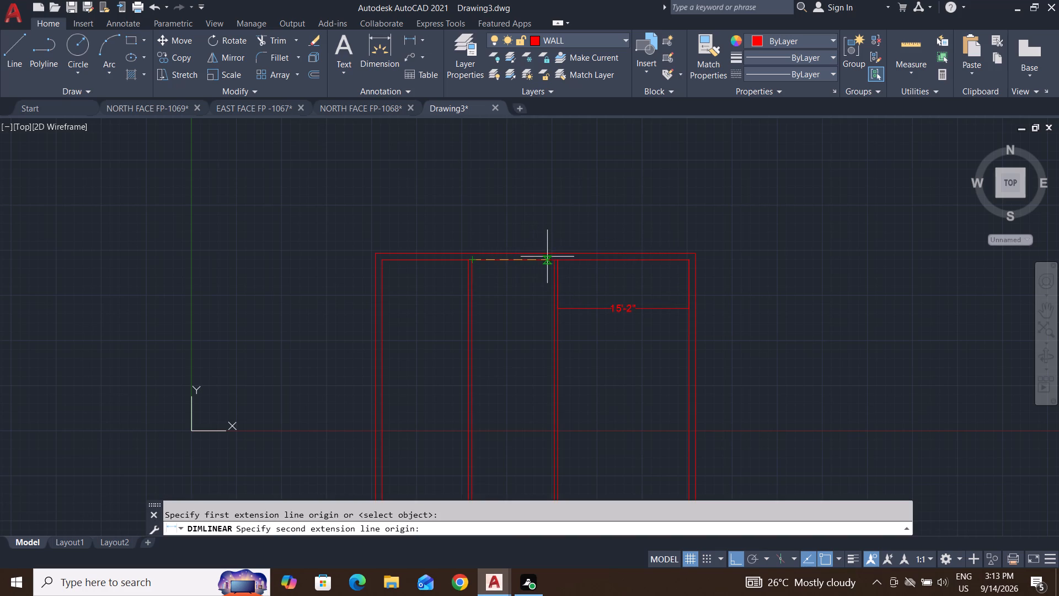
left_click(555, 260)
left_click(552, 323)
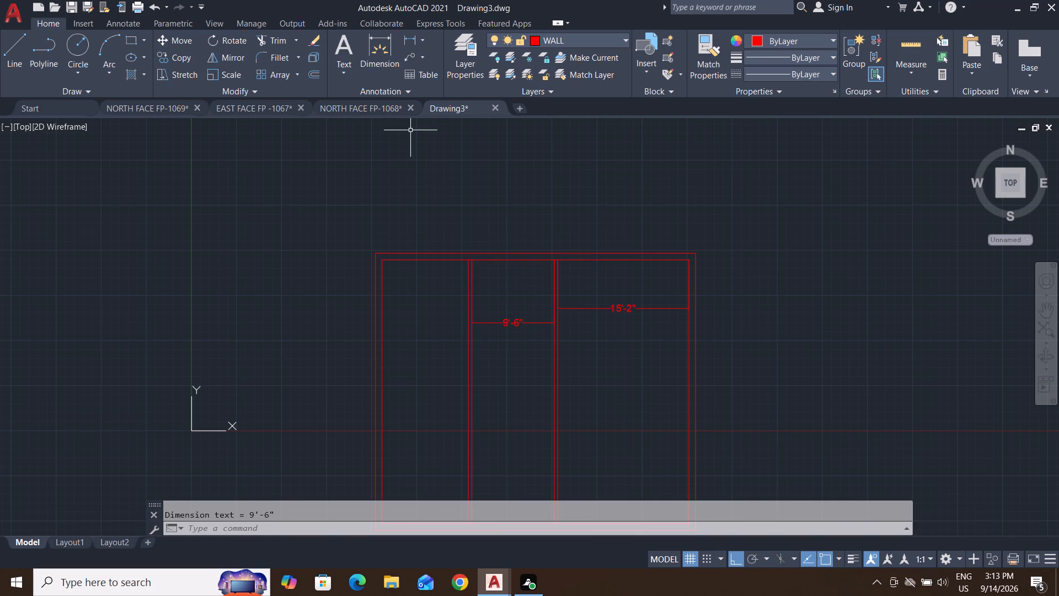
Add a linear dimension across the clear width of the plan's left bay.
left_click(405, 45)
left_click(407, 42)
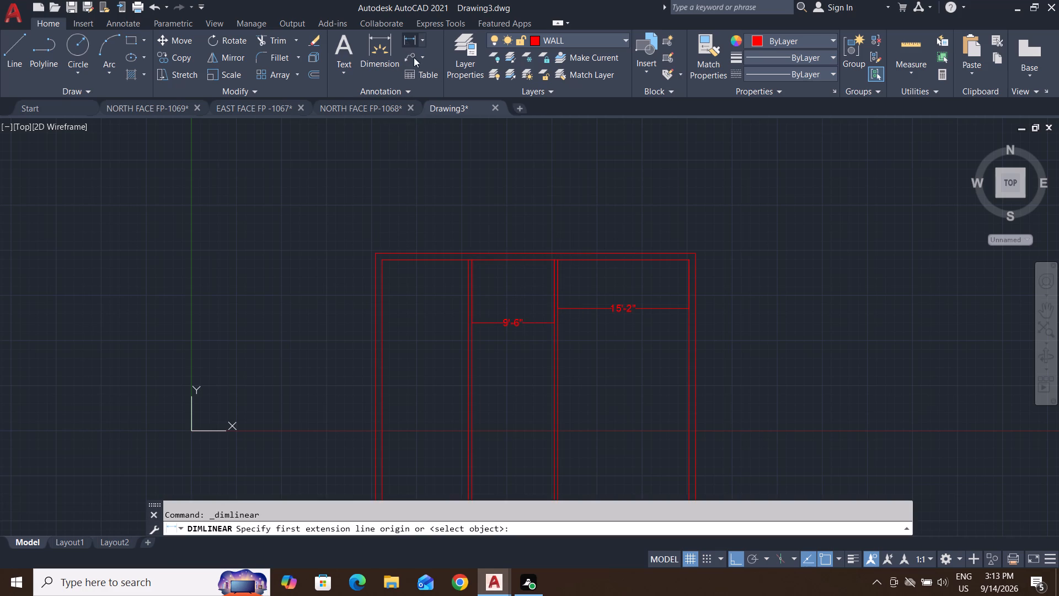
left_click(468, 261)
left_click(383, 260)
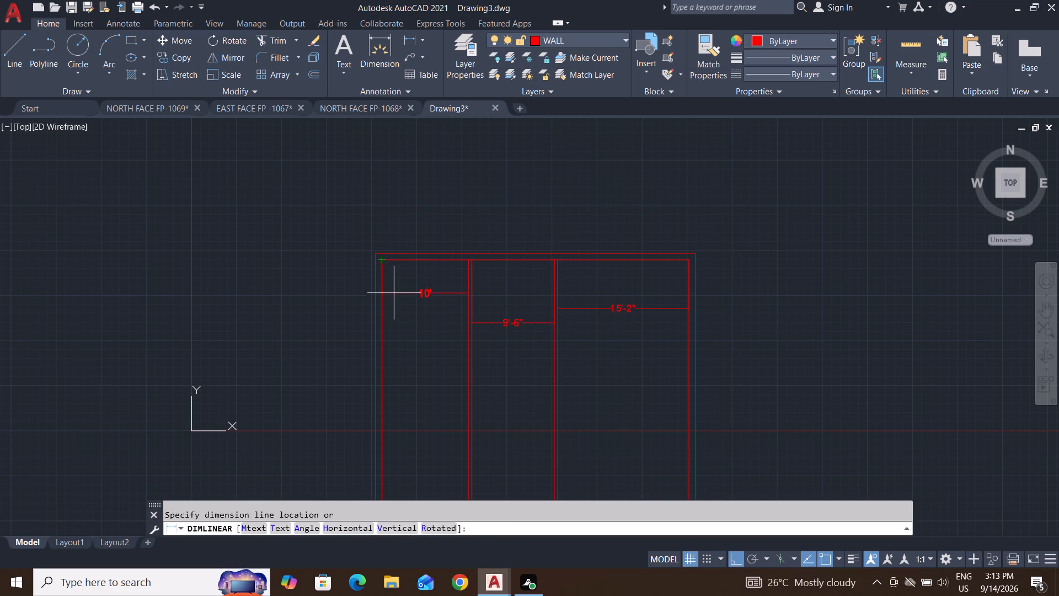
left_click(394, 294)
key("Escape")
key("Escape")
key("Escape")
key("Escape")
key("Escape")
key("Escape")
key("Escape")
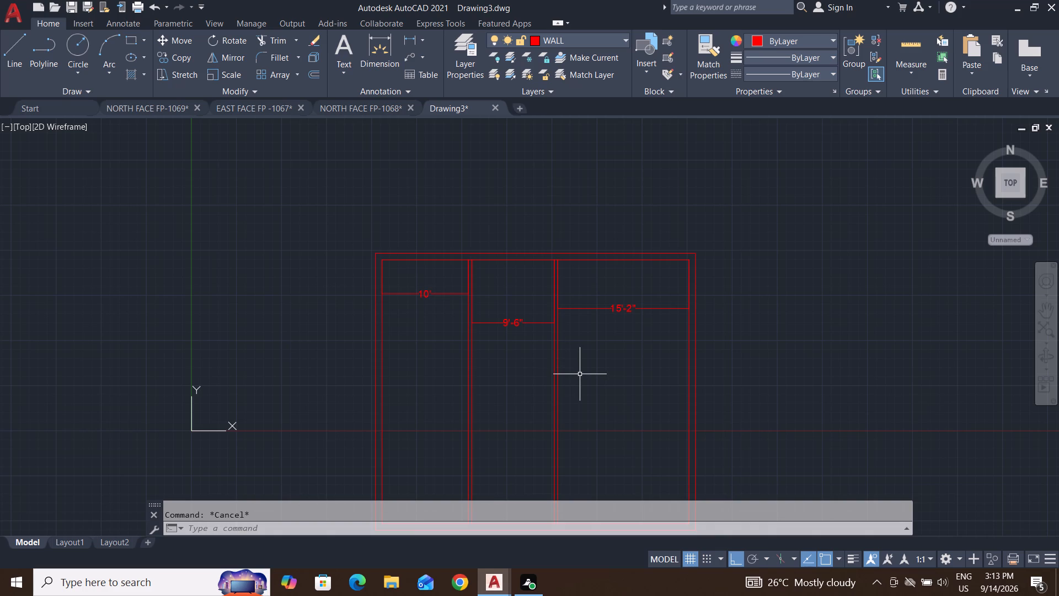
key("Escape")
key("Escape")
key("Escape")
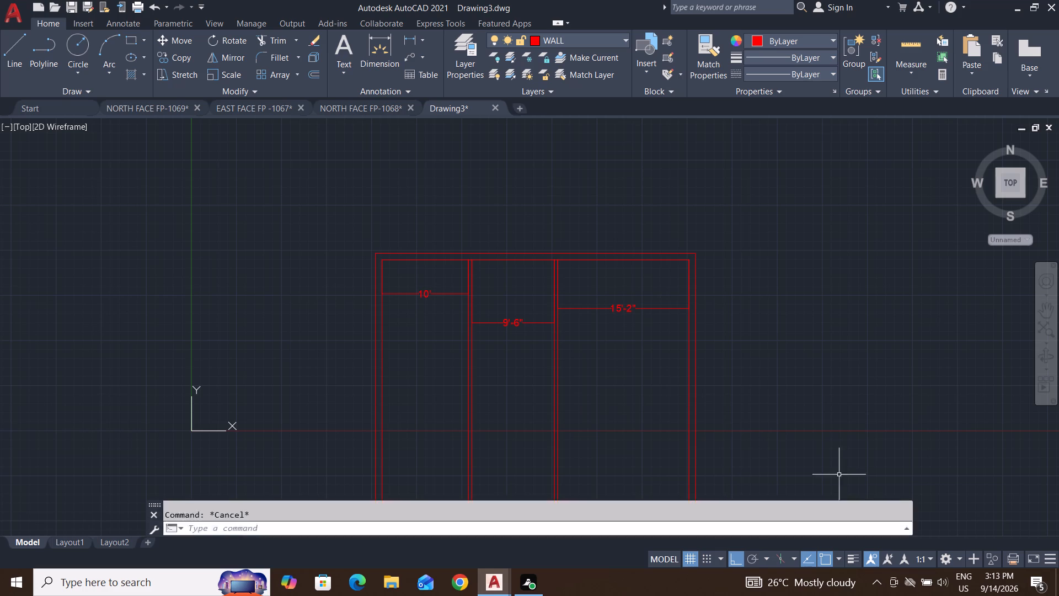
key("Escape")
key("Escape")
key("Escape")
key("Escape")
key("Escape")
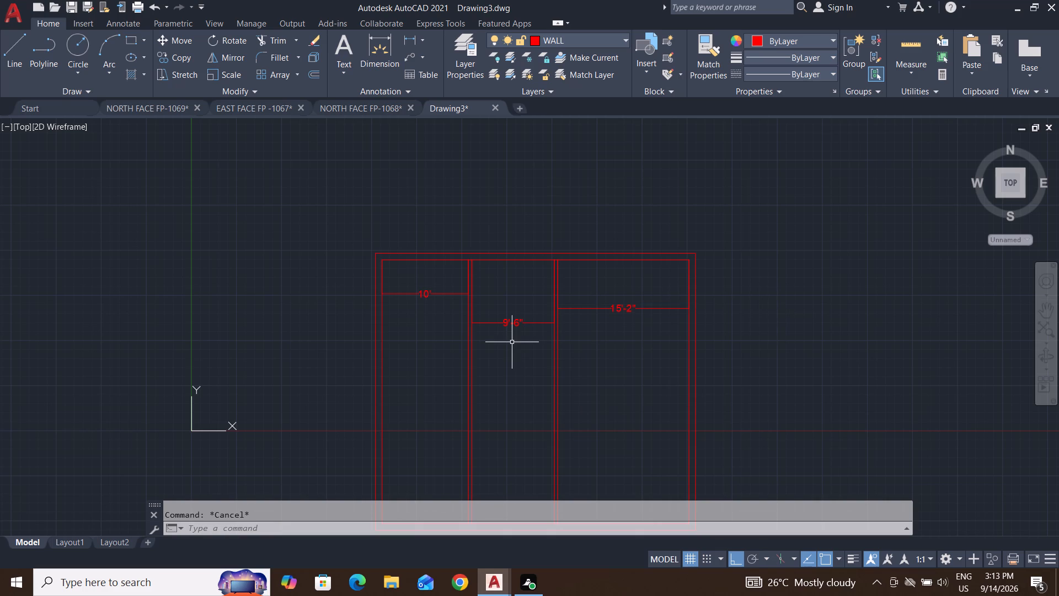
Measure the first partition's thickness at its upper end with a linear dimension, without placing it.
middle_click_drag(596, 374, 655, 332)
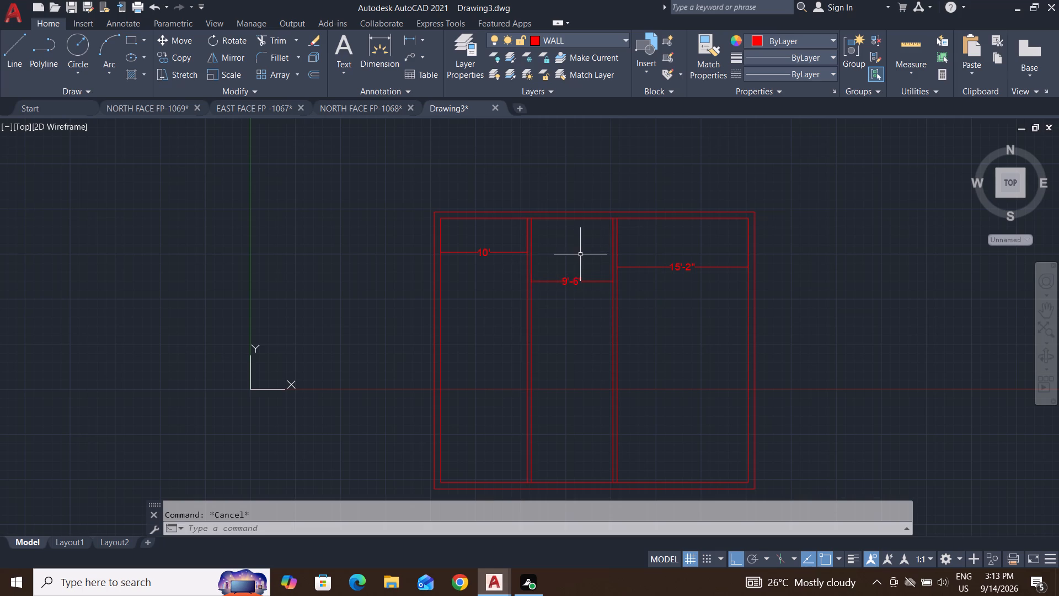
left_click(407, 38)
scroll(529, 225, "up", 4)
left_click(529, 185)
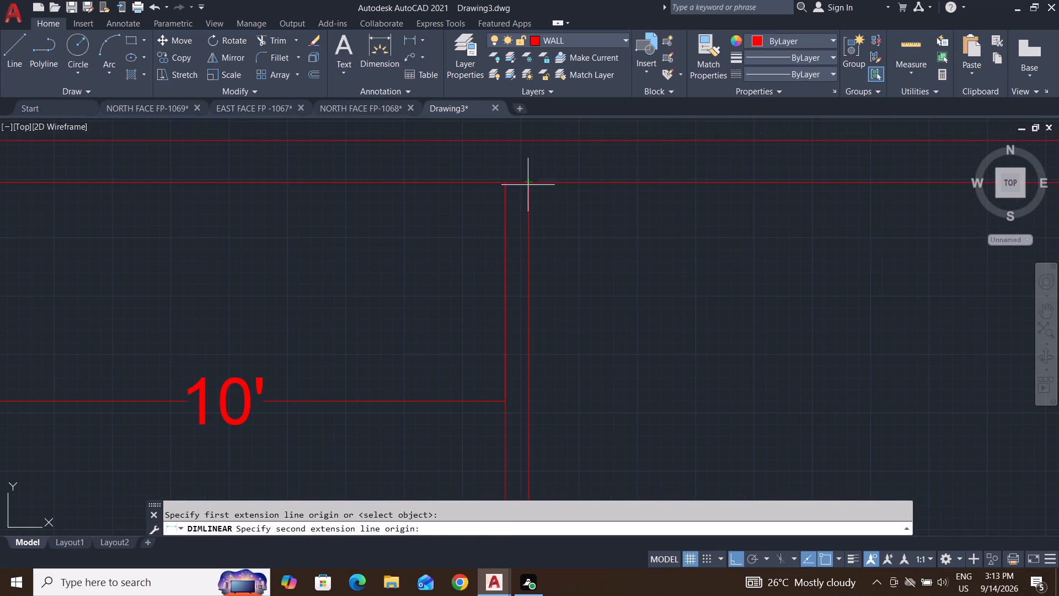
left_click(504, 183)
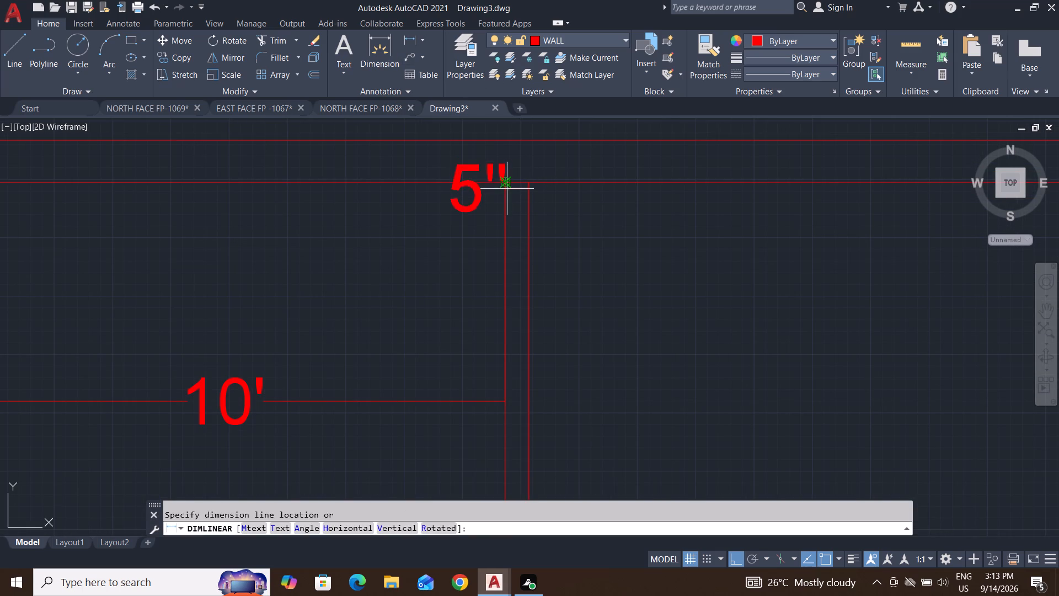
key("Escape")
key("Escape")
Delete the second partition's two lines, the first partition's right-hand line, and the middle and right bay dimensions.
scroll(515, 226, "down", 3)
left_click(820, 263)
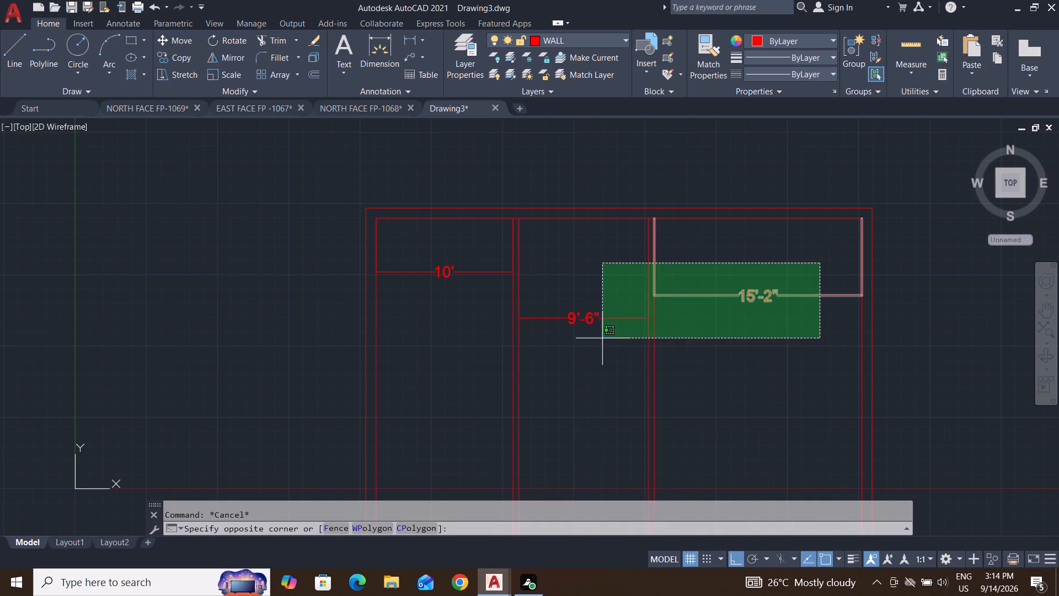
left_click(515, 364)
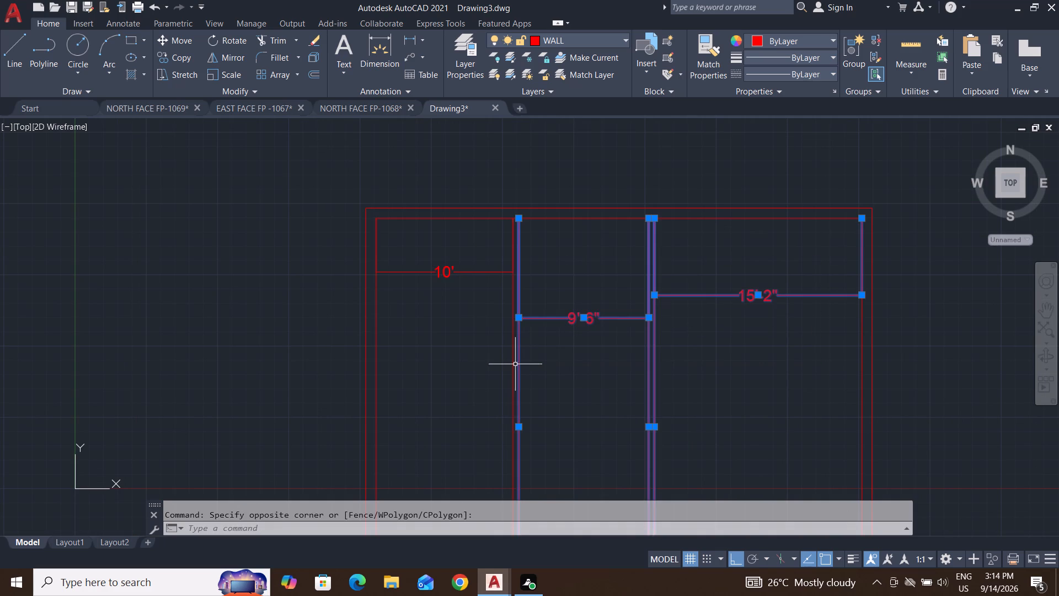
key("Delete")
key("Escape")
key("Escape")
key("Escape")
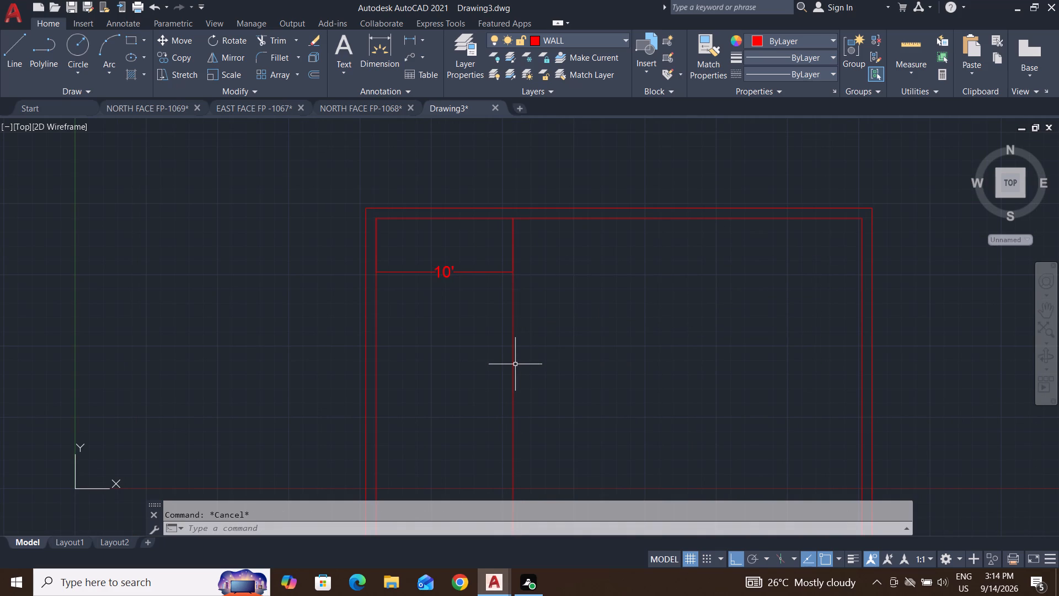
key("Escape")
Delete the linear dimension across the plan's left bay.
left_click(480, 252)
left_click(427, 321)
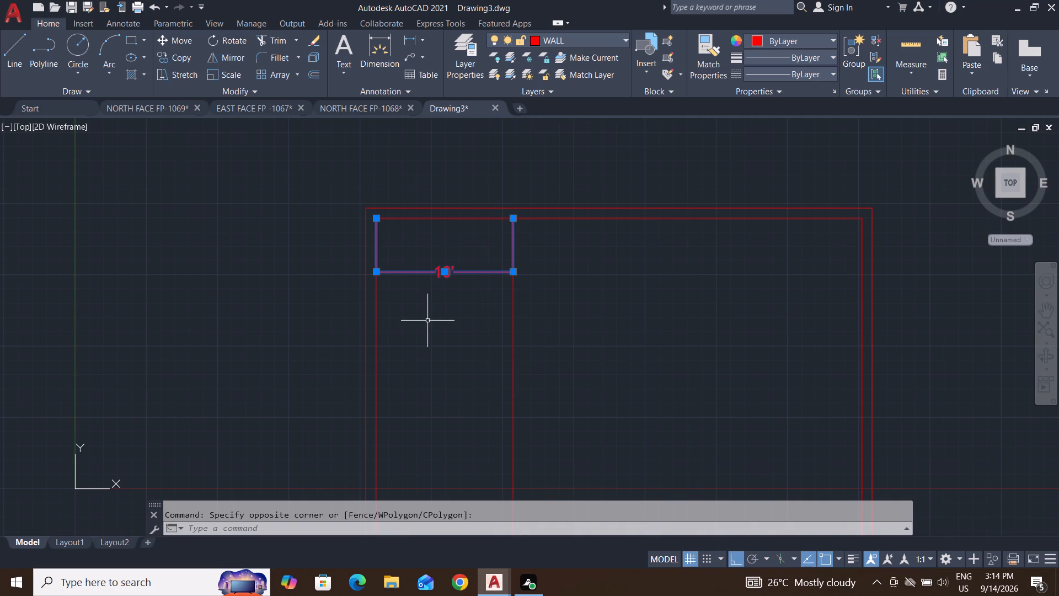
key("Delete")
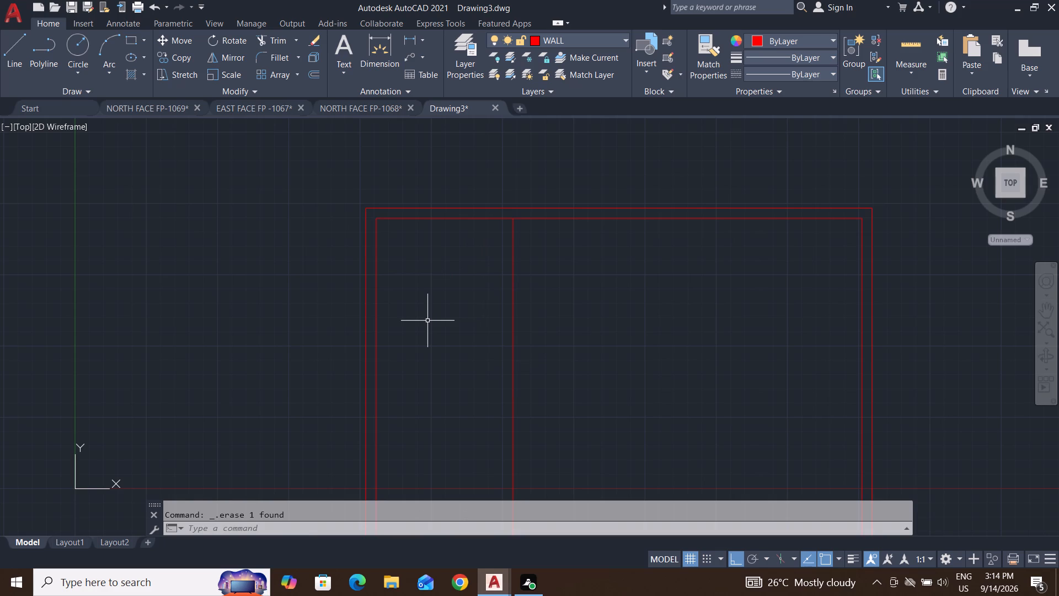
key("Escape")
key("Escape")
key("Escape")
key("Escape")
key("Escape")
key("Escape")
key("Escape")
Offset the first partition's line 6" to the right to give the partition its second face.
type("O 6\"")
key("Return")
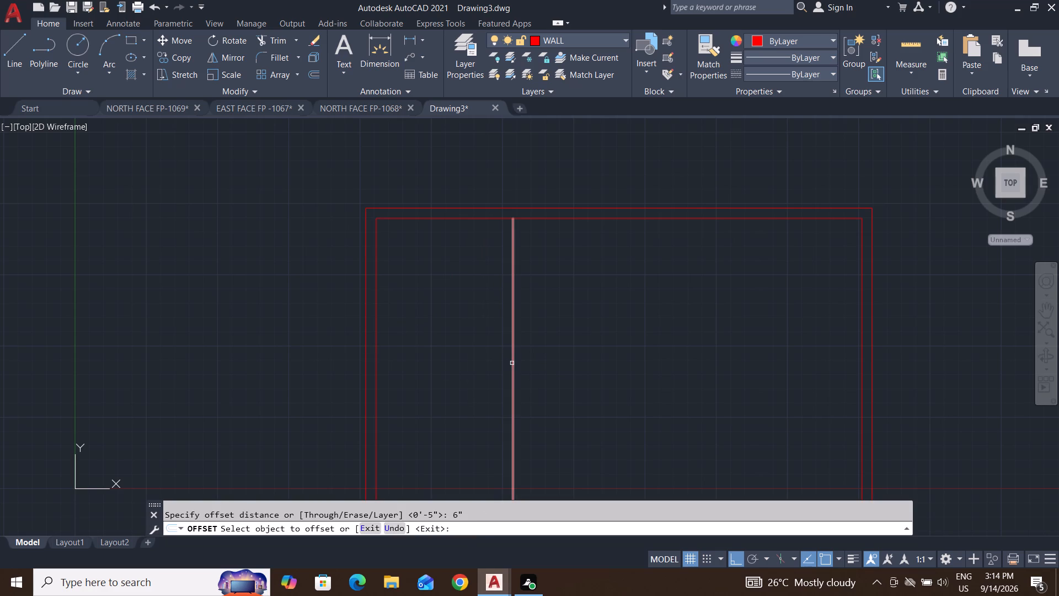
left_click(512, 363)
left_click(609, 370)
key("Escape")
key("Escape")
key("Escape")
key("Escape")
key("Escape")
key("Escape")
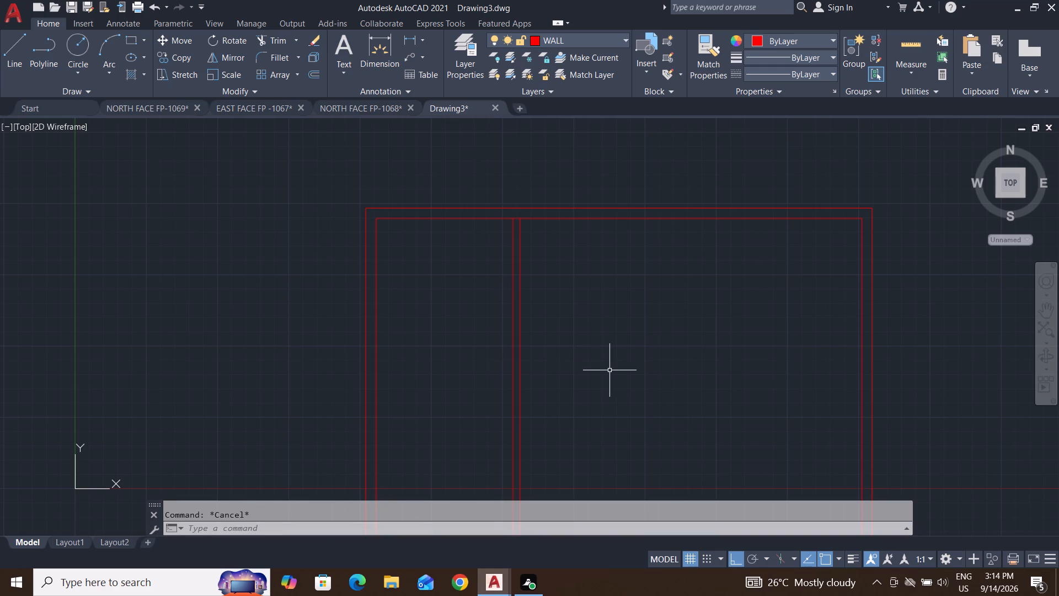
key("Escape")
key("Escape")
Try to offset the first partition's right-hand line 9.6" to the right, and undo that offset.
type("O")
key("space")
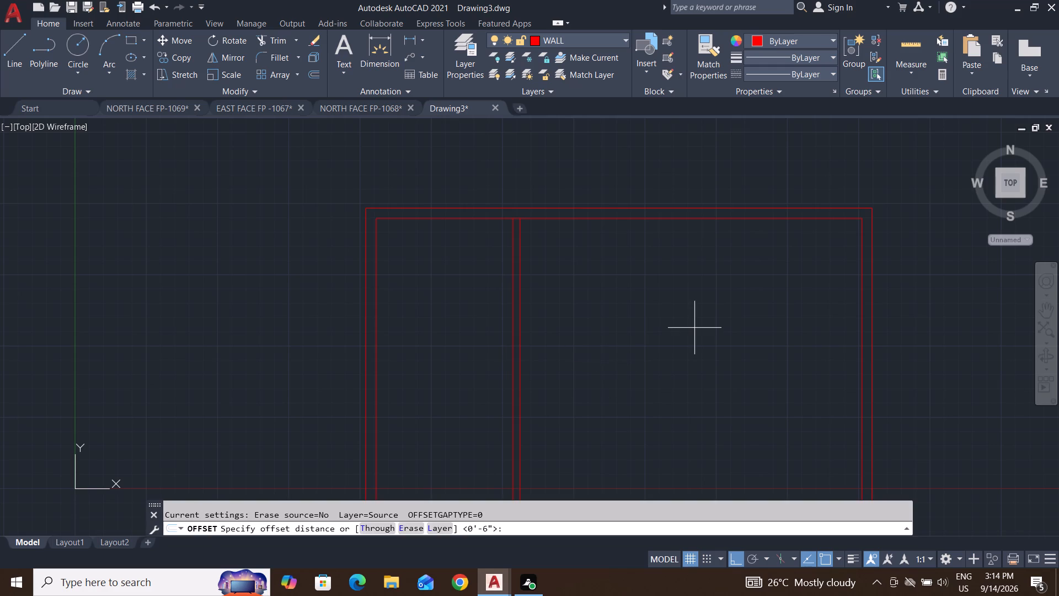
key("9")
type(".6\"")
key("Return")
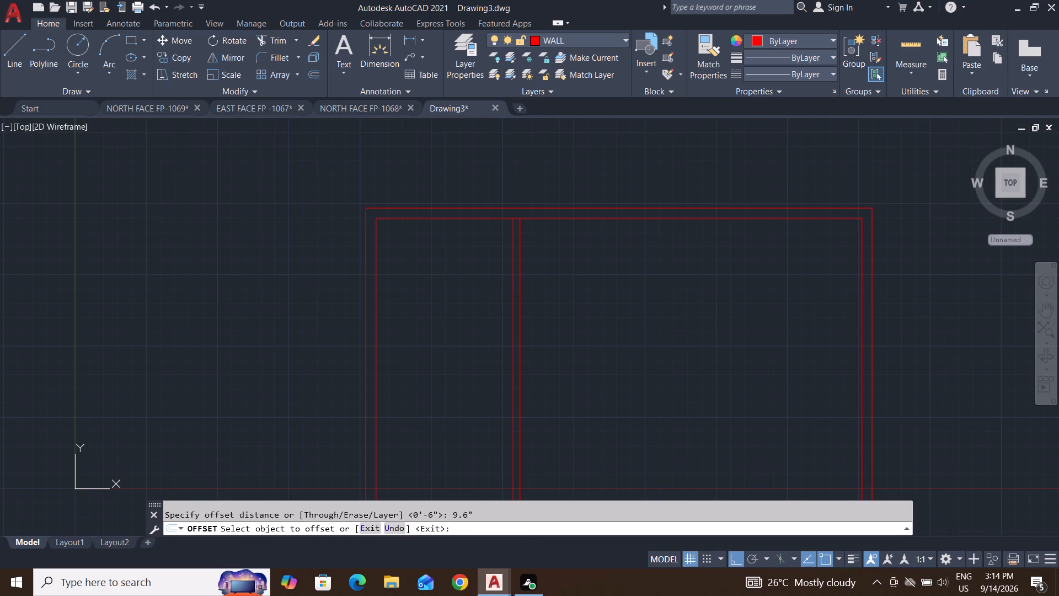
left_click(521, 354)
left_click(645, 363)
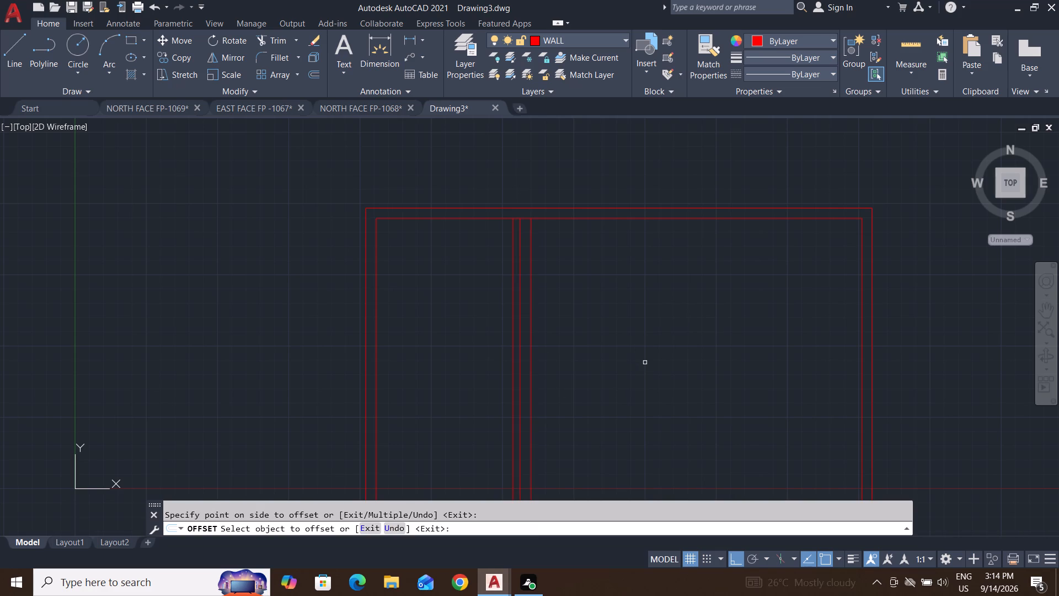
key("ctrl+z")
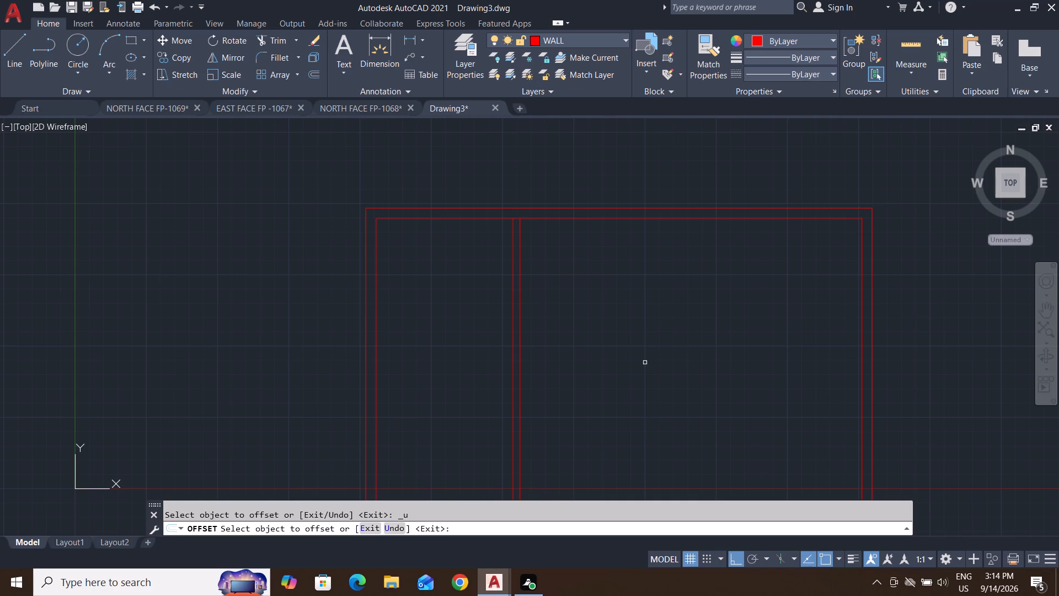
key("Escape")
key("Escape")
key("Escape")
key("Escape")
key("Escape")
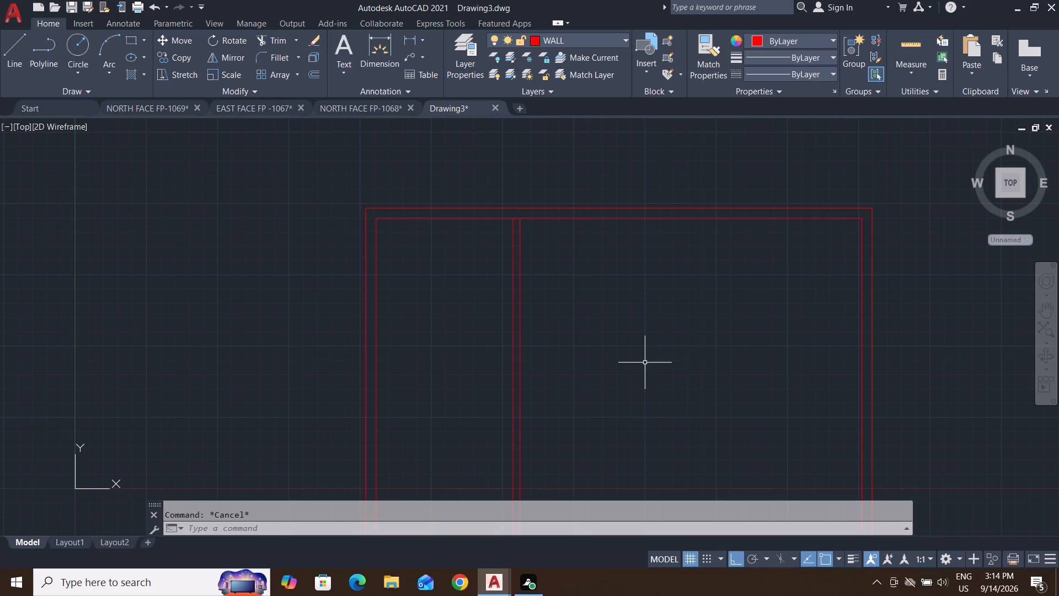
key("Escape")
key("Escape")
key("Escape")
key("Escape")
Offset the first partition's right-hand line 9'6" to the right to start the second partition.
type("O")
key("space")
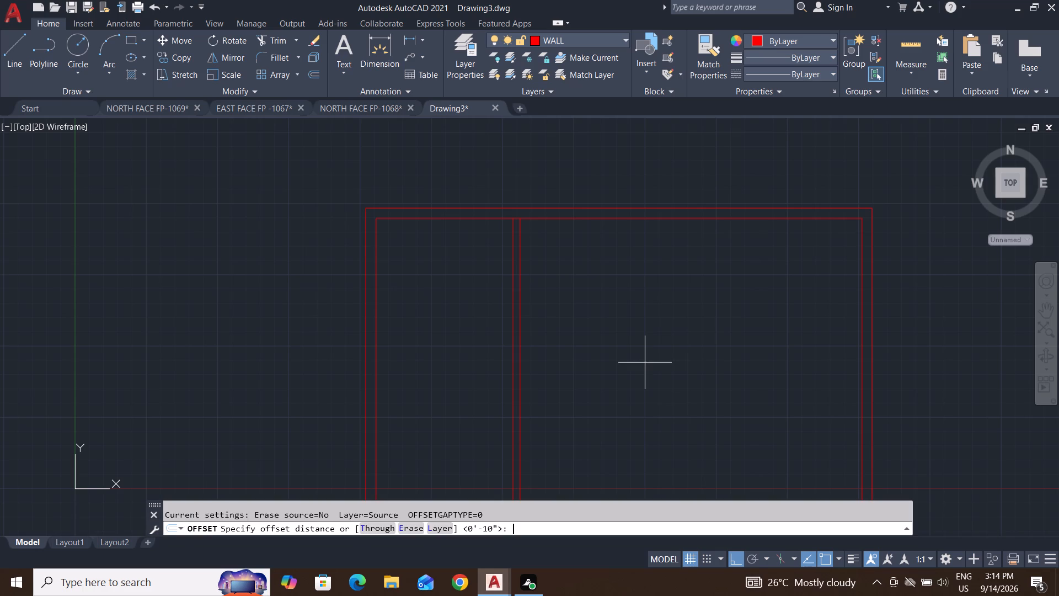
type("9'6\"")
key("Return")
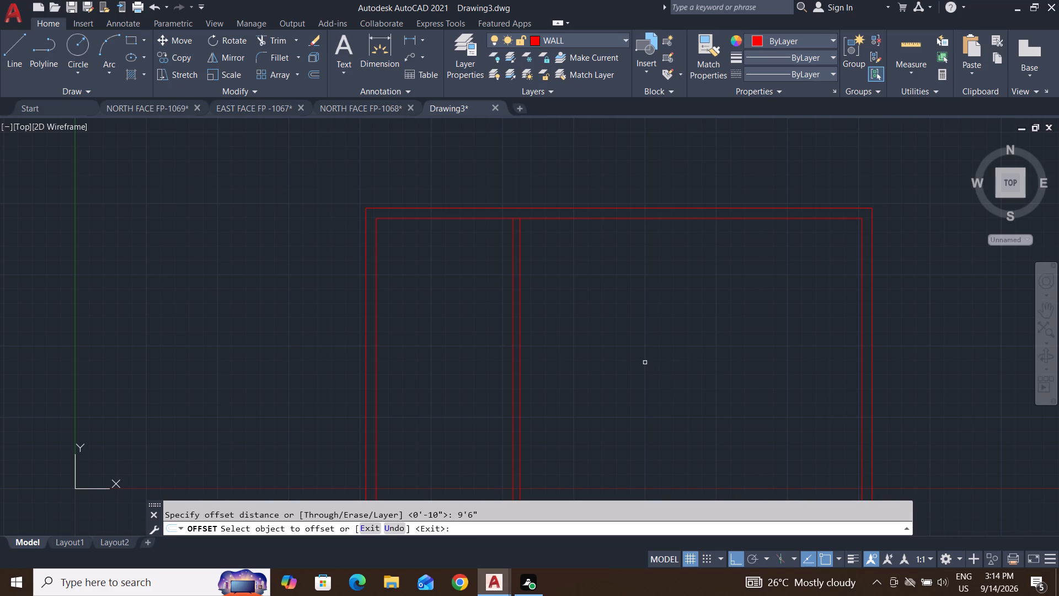
left_click(519, 388)
left_click(670, 395)
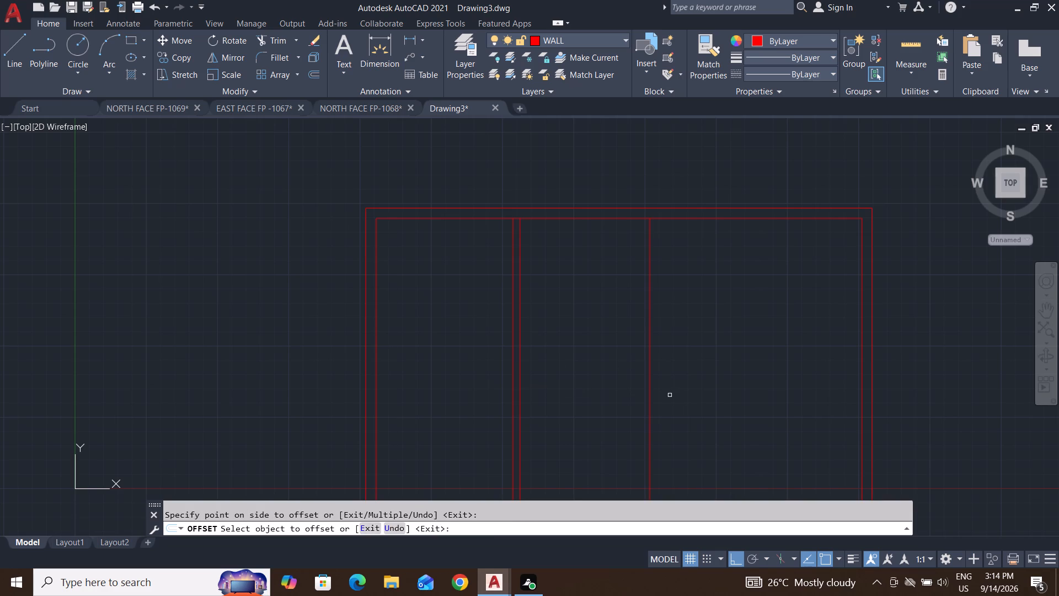
key("Escape")
key("Escape")
Check the first partition's thickness at its upper end with a linear dimension, without placing it.
type("O")
key("space")
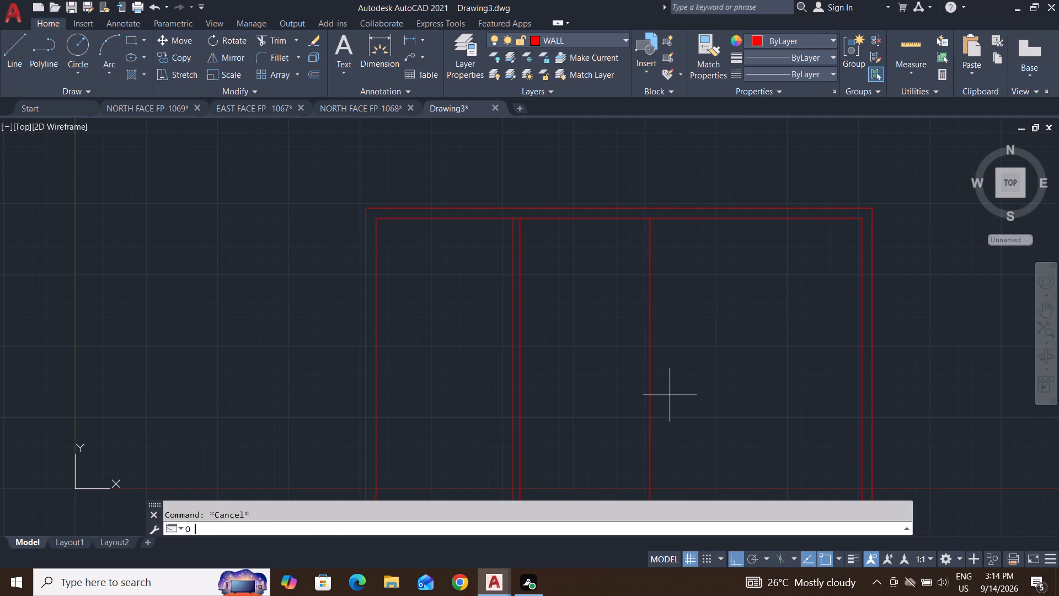
left_click(415, 38)
left_click(410, 38)
scroll(504, 205, "up", 2)
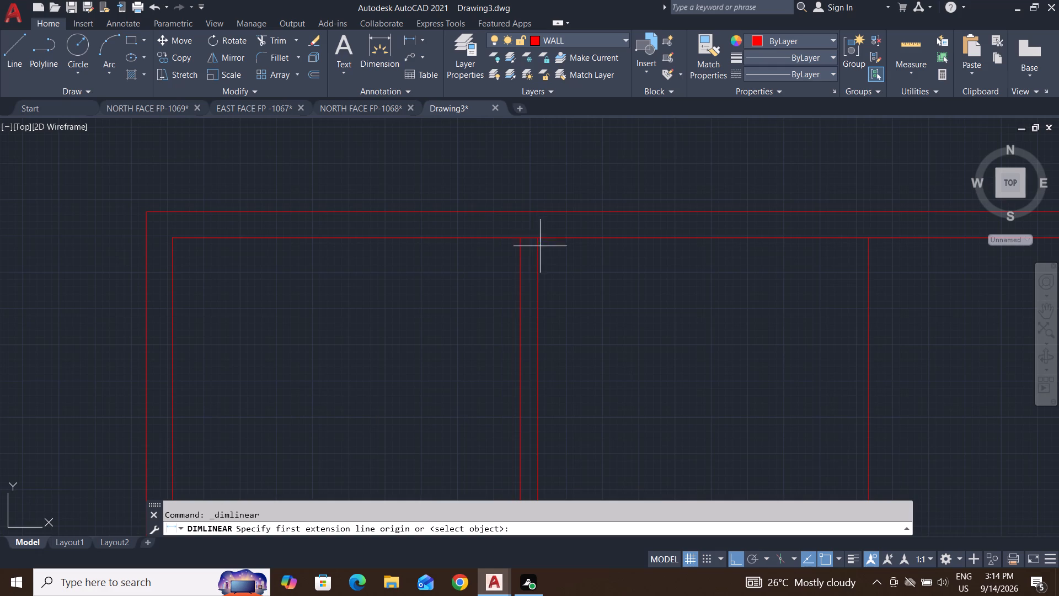
left_click(539, 237)
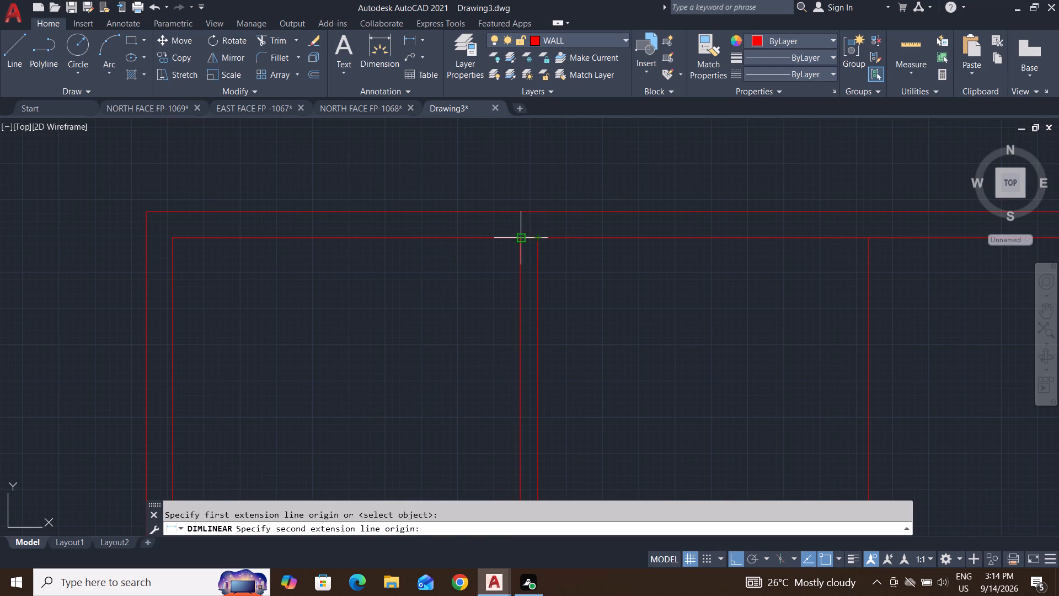
left_click(519, 237)
key("Escape")
key("Escape")
scroll(509, 266, "down", 3)
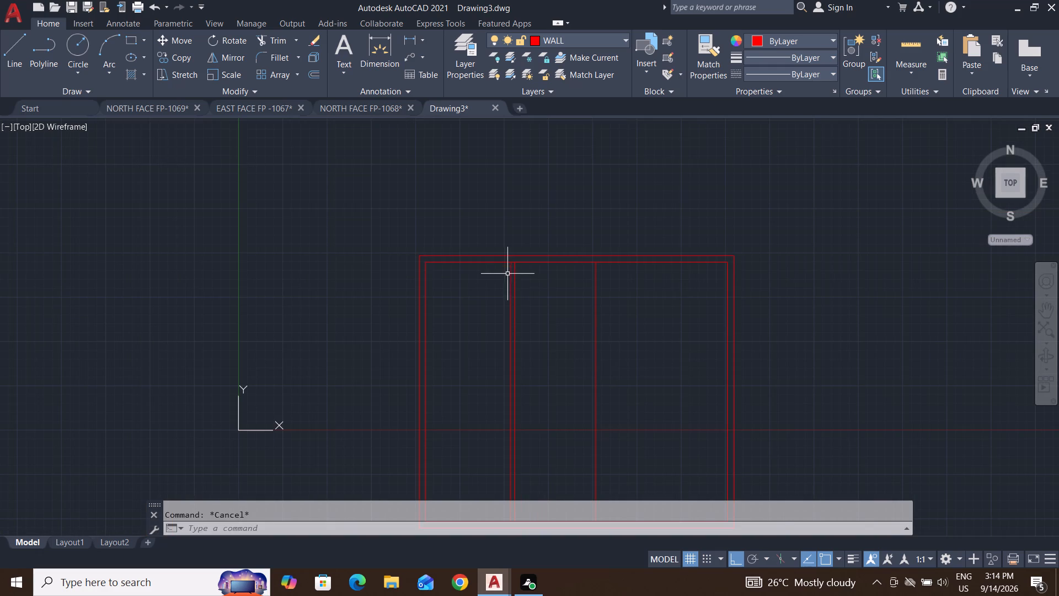
middle_click_drag(557, 353, 481, 375)
key("Escape")
key("Escape")
key("Escape")
key("Escape")
key("Escape")
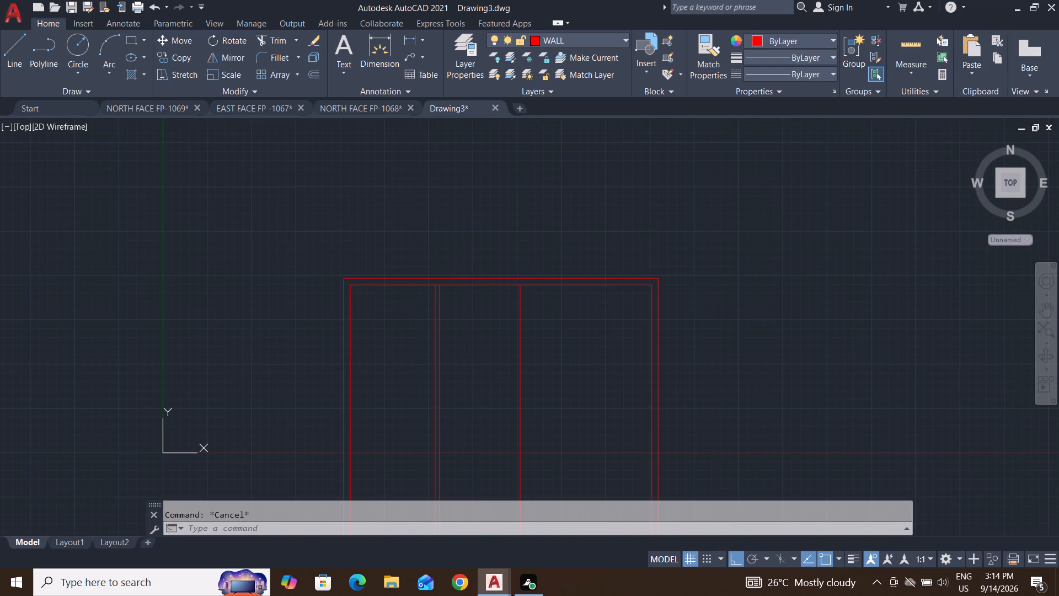
Offset the second partition's line 6" to the right to give the partition its second face.
type("O 6\"")
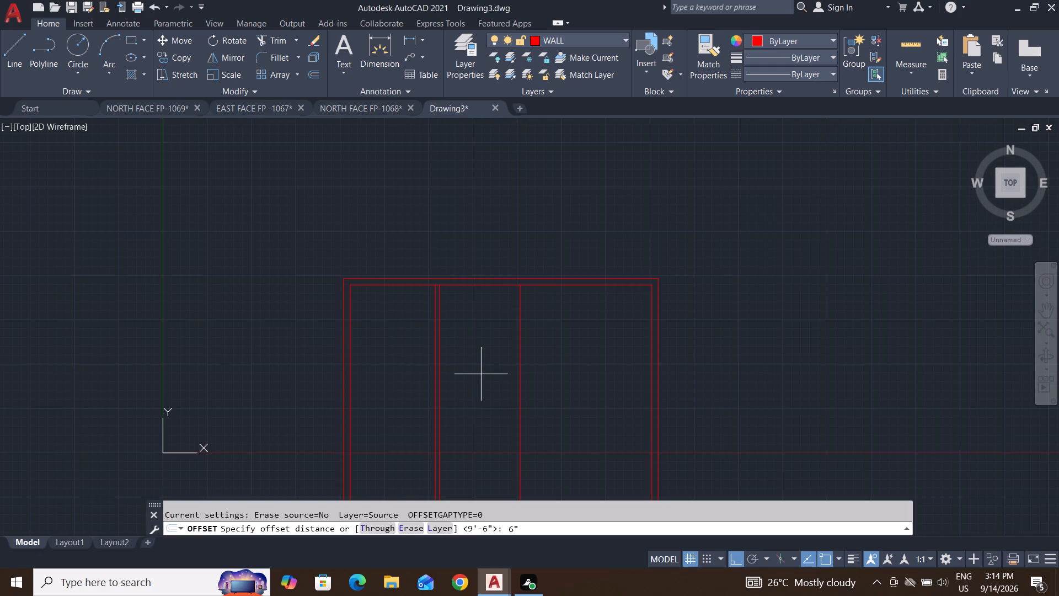
key("Return")
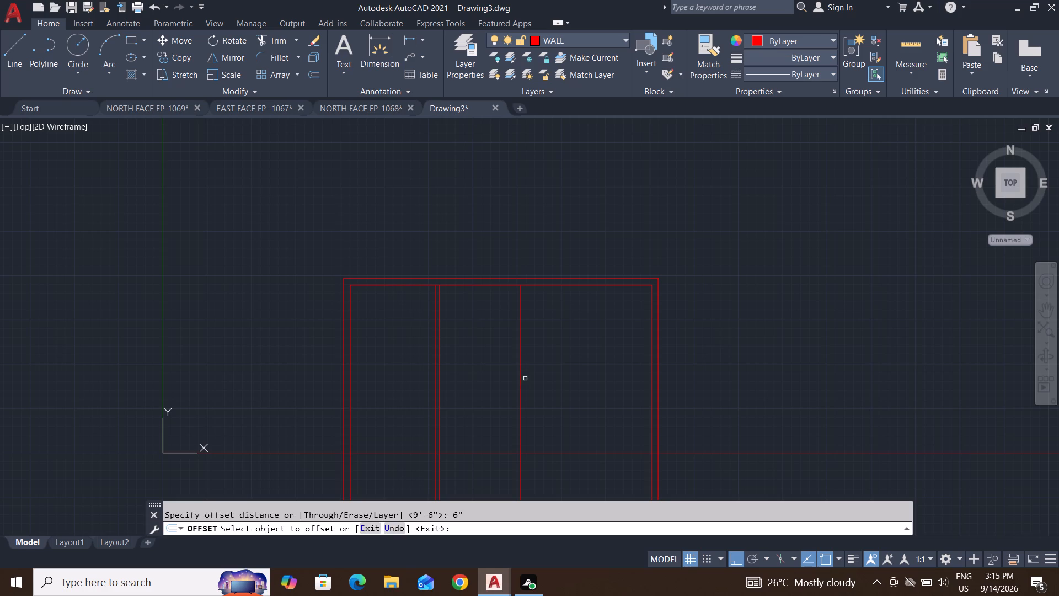
left_click(520, 387)
left_click(602, 409)
key("Escape")
key("Escape")
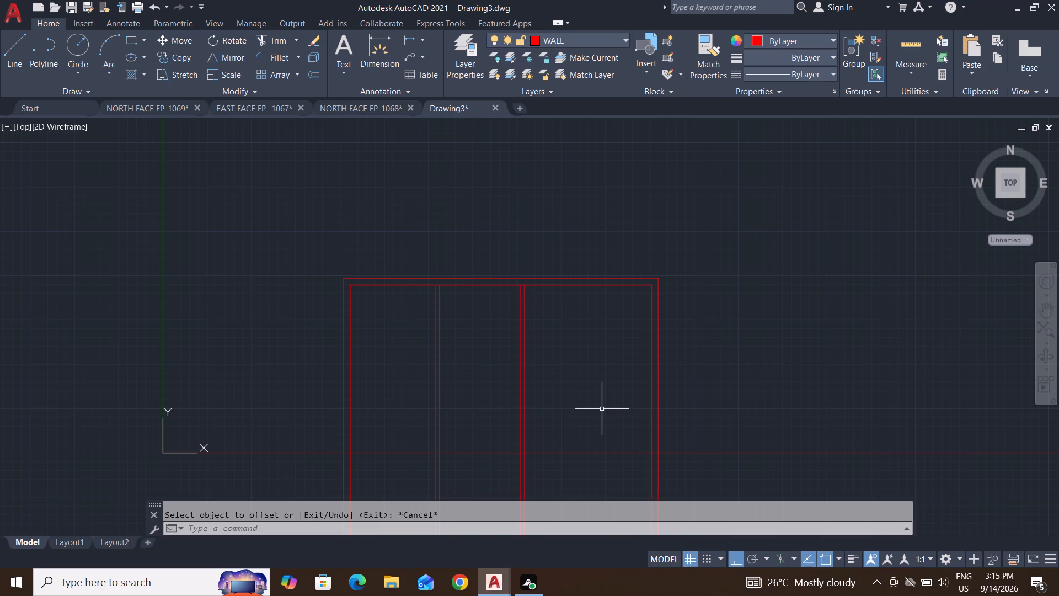
key("Escape")
key("Escape")
key("Escape")
key("Escape")
key("Escape")
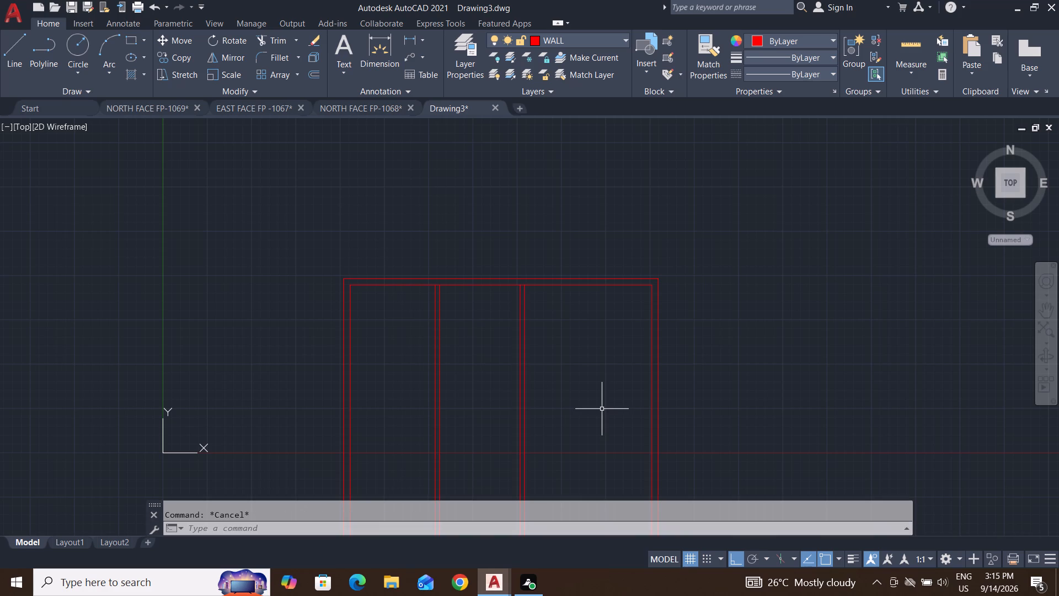
middle_click_drag(603, 336, 600, 329)
key("Escape")
key("Escape")
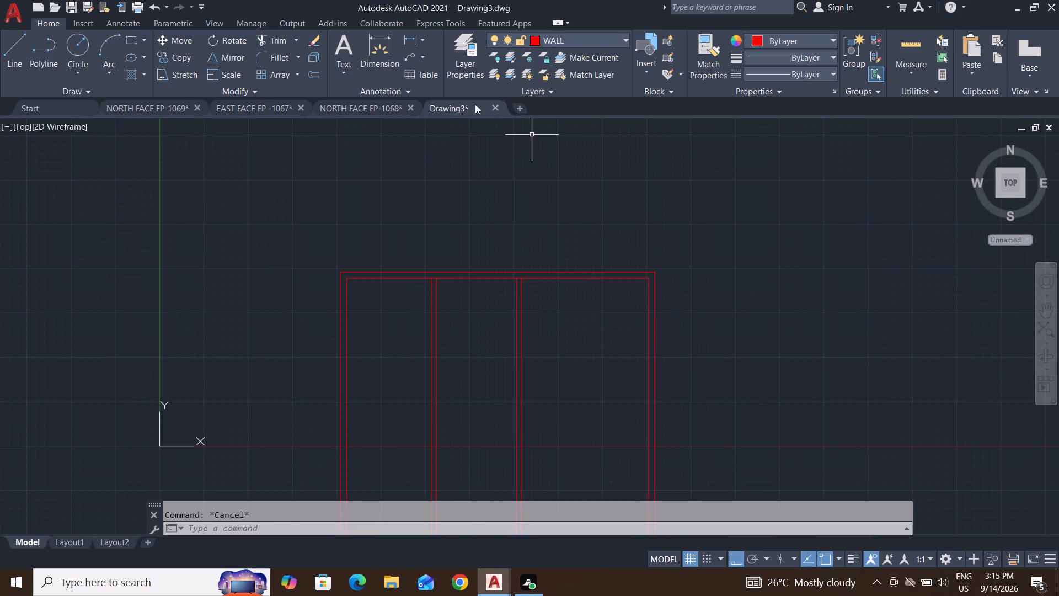
Measure the right bay's clear width along the top inner wall with a linear dimension, without placing it.
left_click(408, 42)
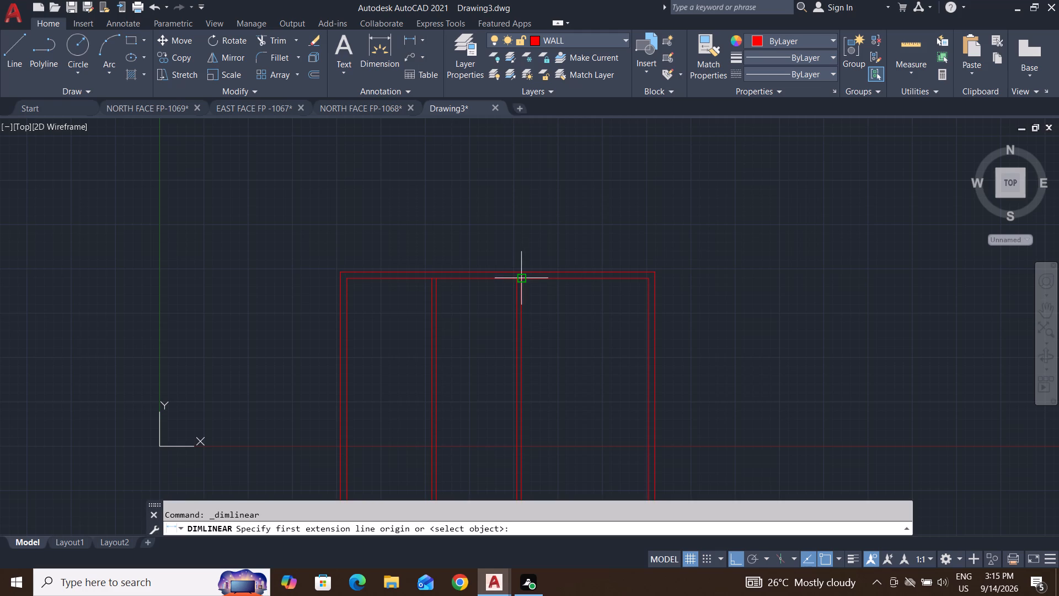
left_click(521, 275)
left_click(646, 278)
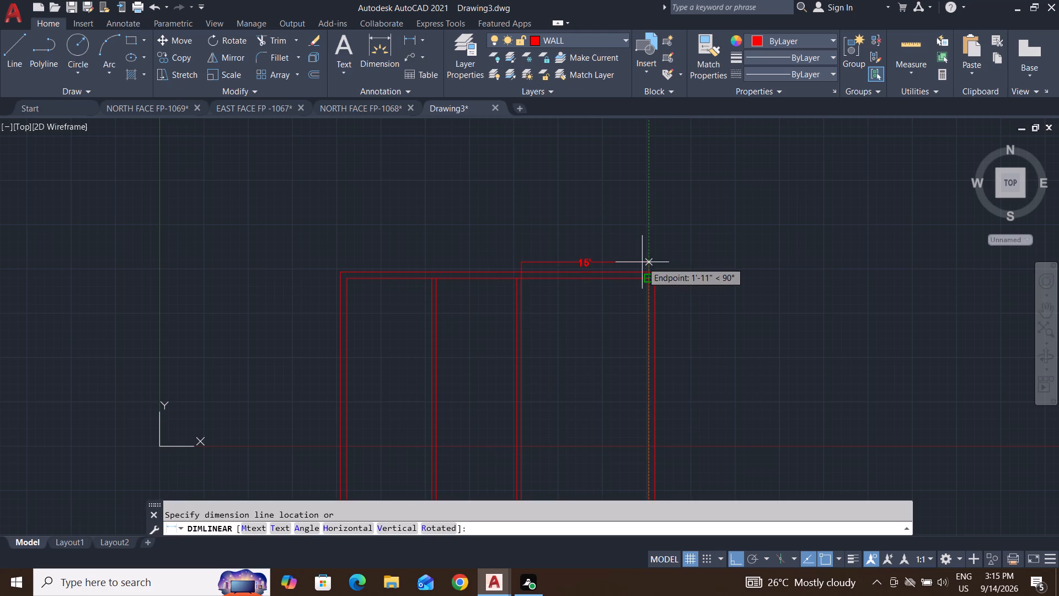
key("Escape")
key("Escape")
key("Escape")
Offset the top inner wall line 15' downward to create a horizontal partition line across the plan.
type("O 15'")
key("Return")
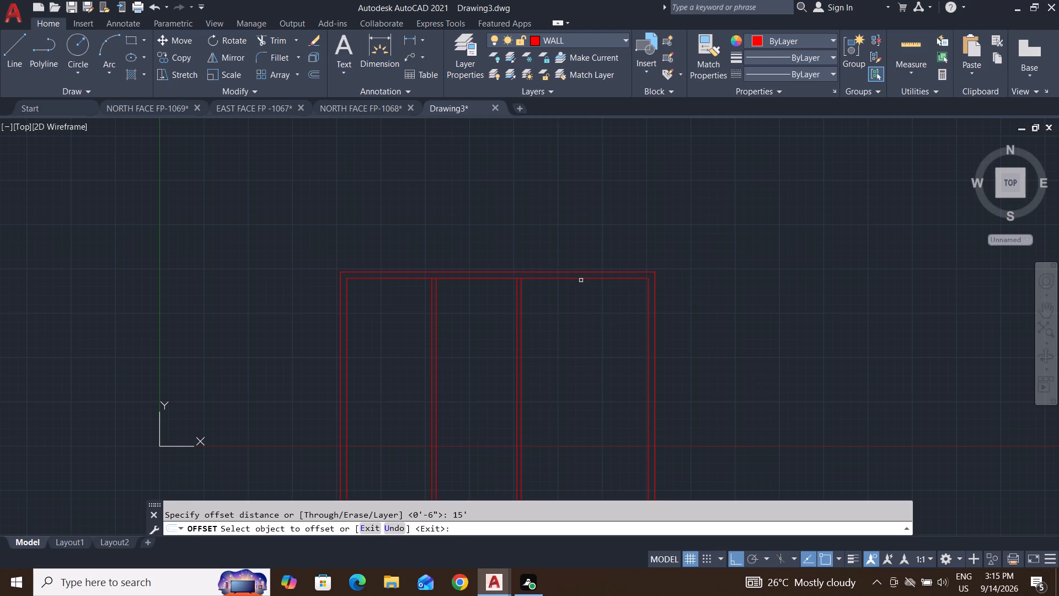
left_click(583, 278)
left_click(581, 409)
middle_click_drag(588, 455, 589, 369)
key("Escape")
key("Escape")
key("Escape")
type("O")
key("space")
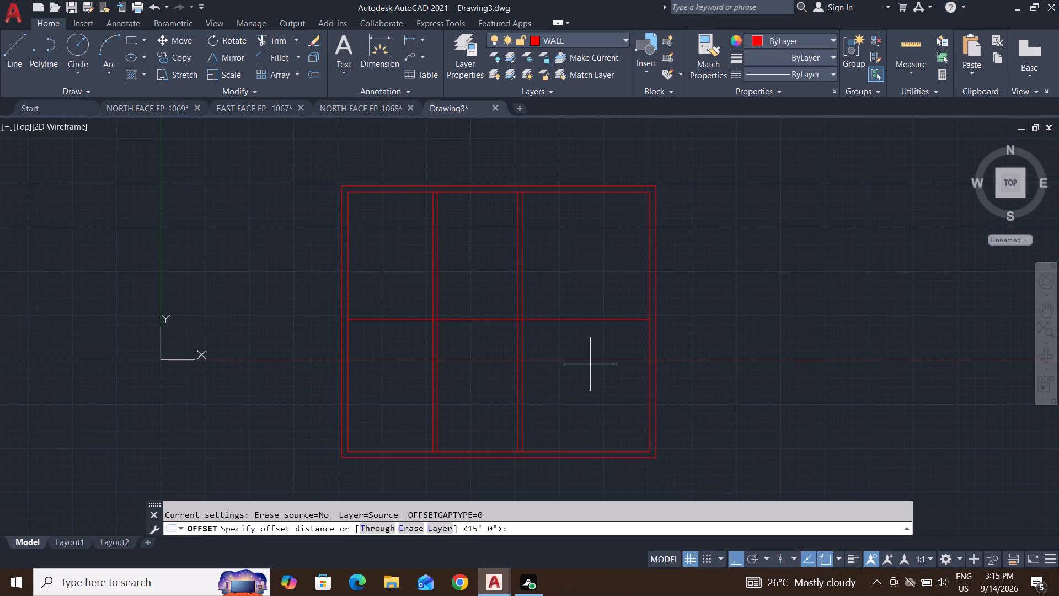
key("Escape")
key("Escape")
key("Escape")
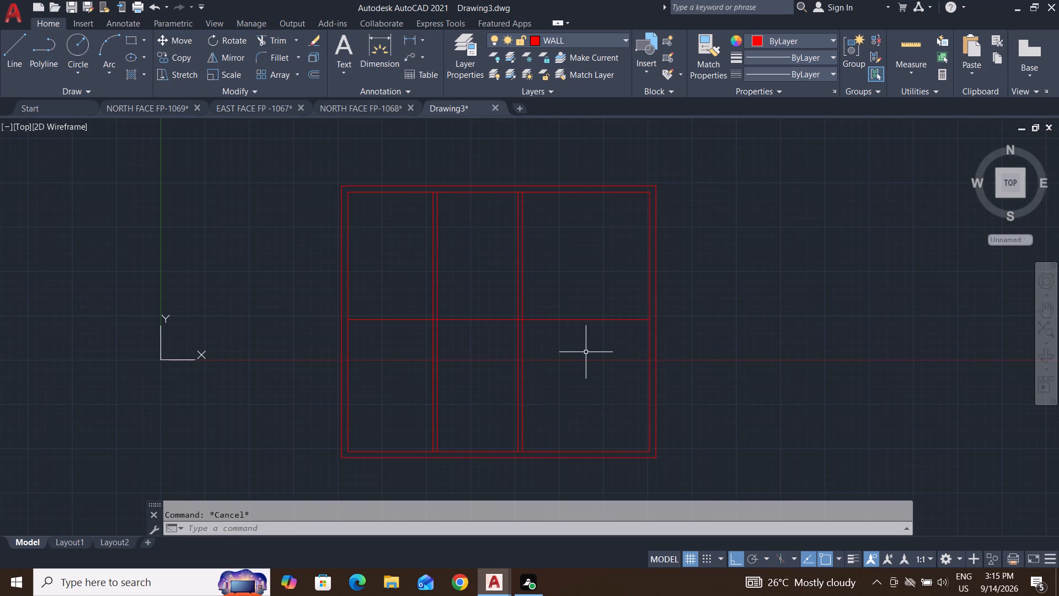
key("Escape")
Check the second partition's thickness at its upper end with a linear dimension, without placing it.
left_click(410, 38)
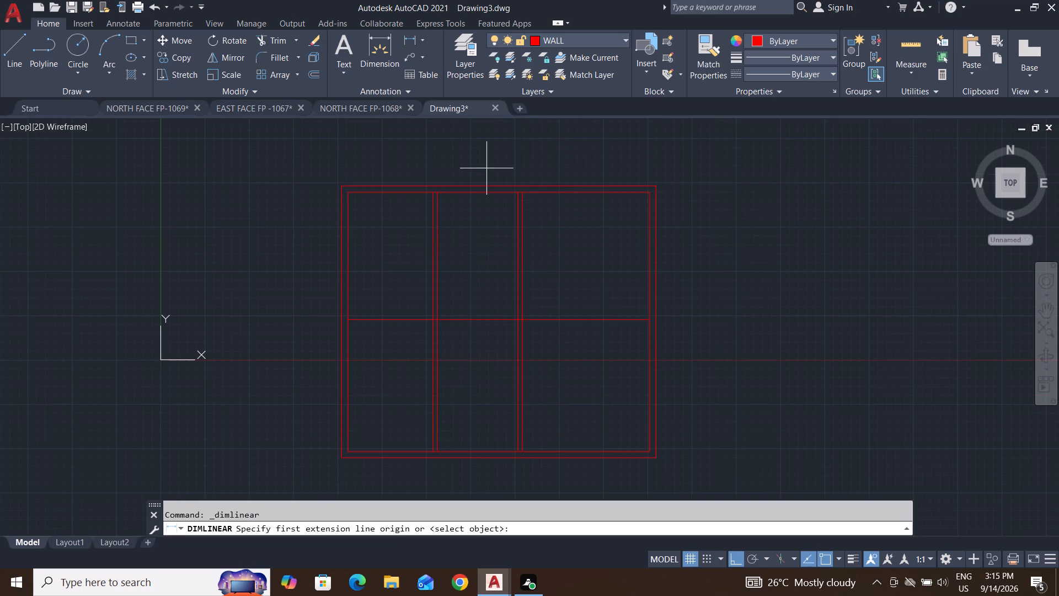
scroll(513, 189, "up", 5)
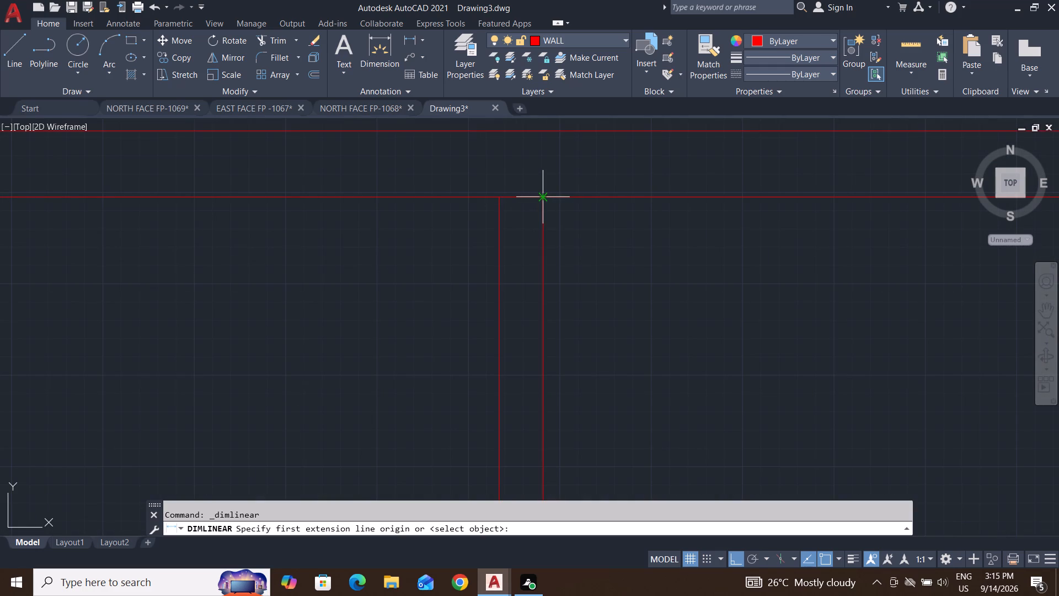
left_click(547, 198)
left_click(500, 198)
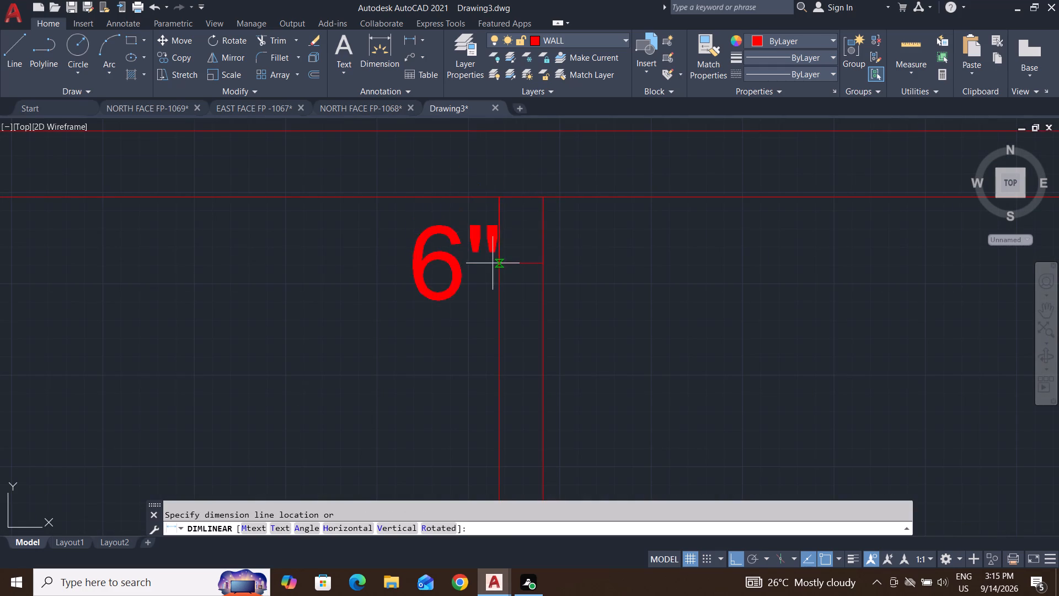
scroll(493, 263, "down", 5)
key("Escape")
key("Escape")
key("Escape")
Offset the horizontal partition line 6" downward to give the partition its second face.
type("O 6")
key("shift+quotedbl")
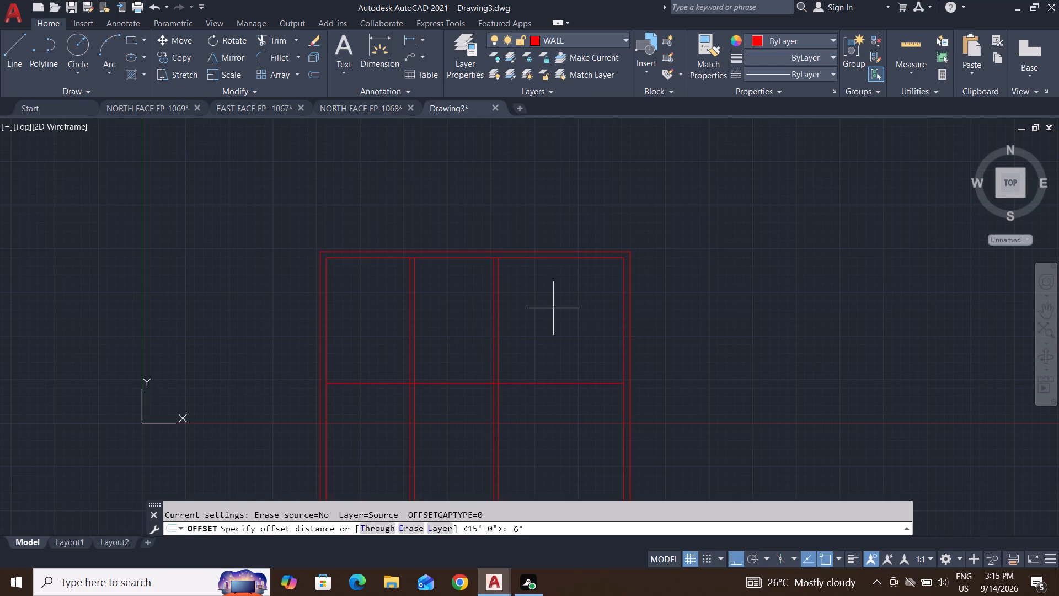
key("Return")
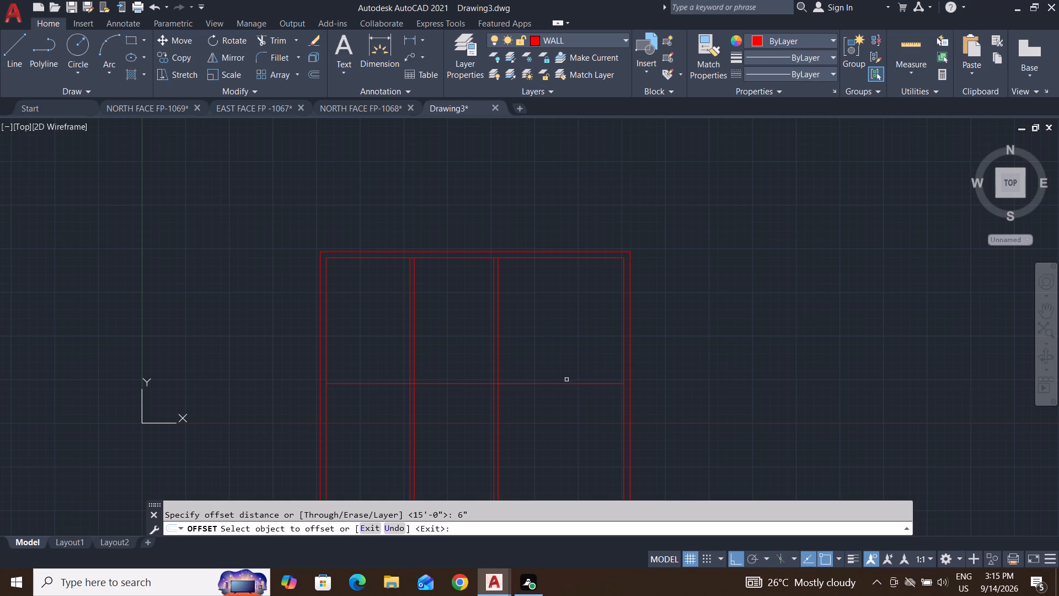
left_click(566, 384)
left_click(566, 458)
middle_click_drag(565, 460, 586, 402)
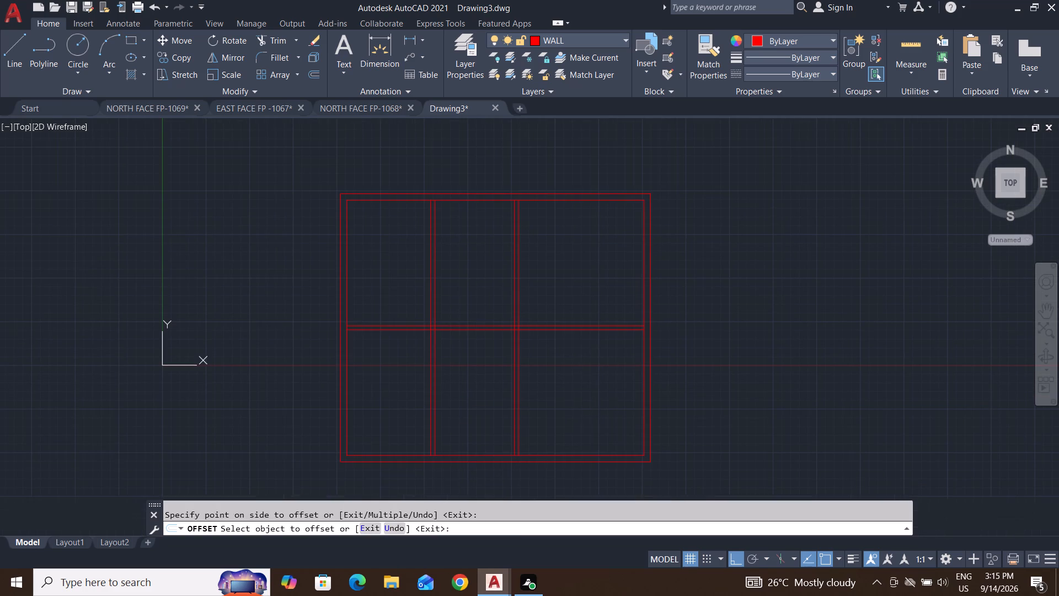
key("Escape")
key("Escape")
key("Escape")
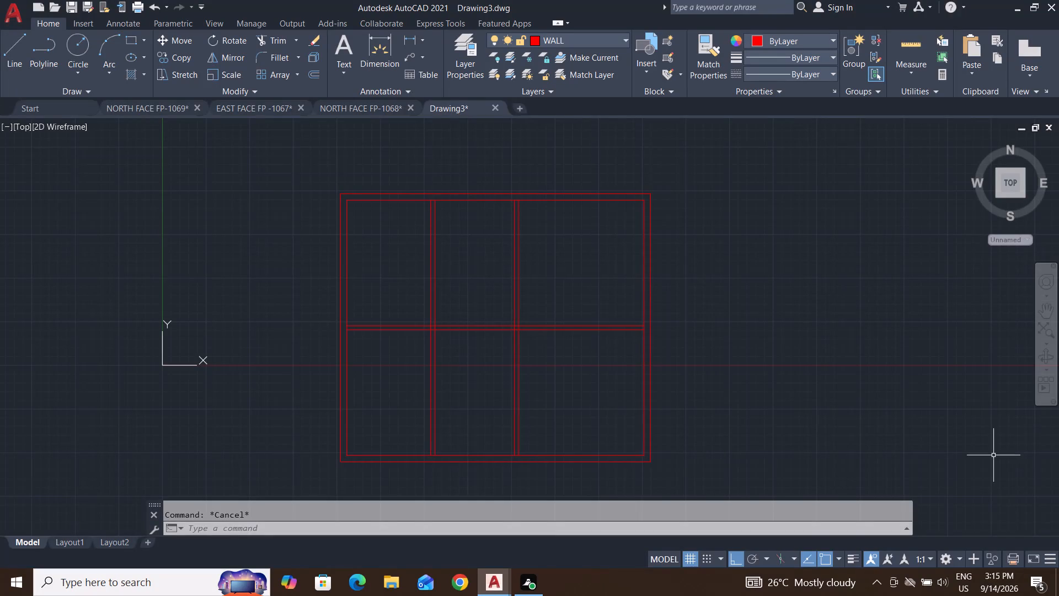
key("Escape")
key("Escape")
key("Escape")
key("Escape")
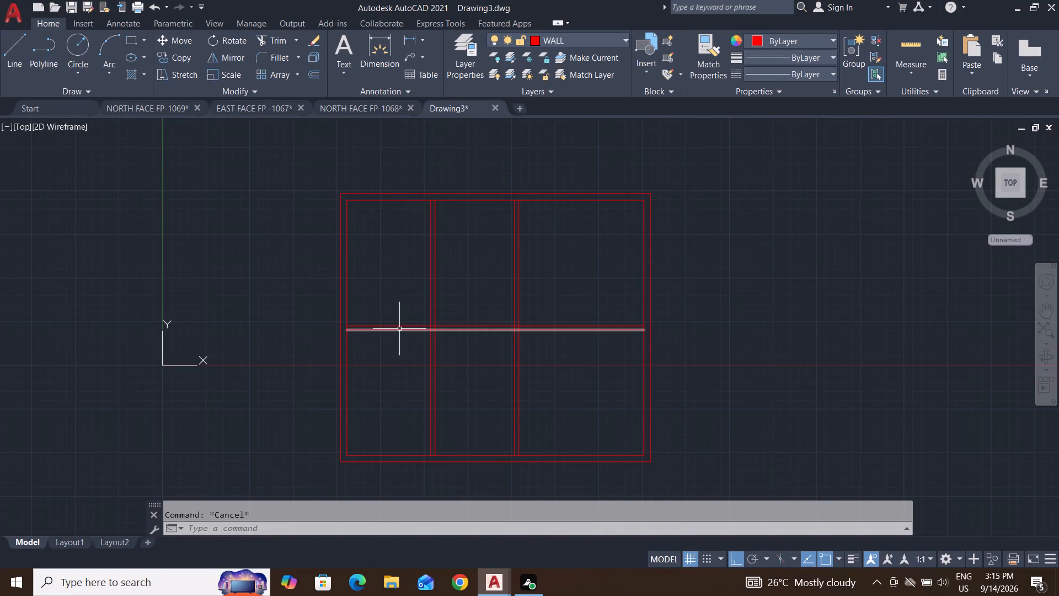
Trim both horizontal partition lines out of the left bay.
type("TR")
key("space")
key("space")
left_click(408, 279)
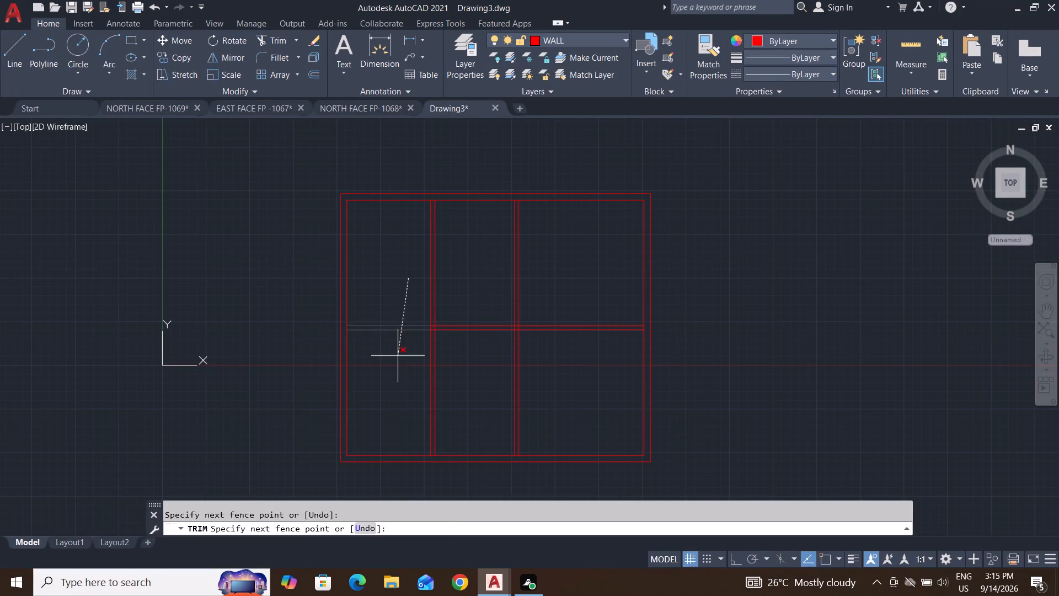
left_click(395, 379)
key("Escape")
key("Escape")
Offset the top inner wall line 10'6" downward to start a higher horizontal partition.
type("O 10")
key("apostrophe")
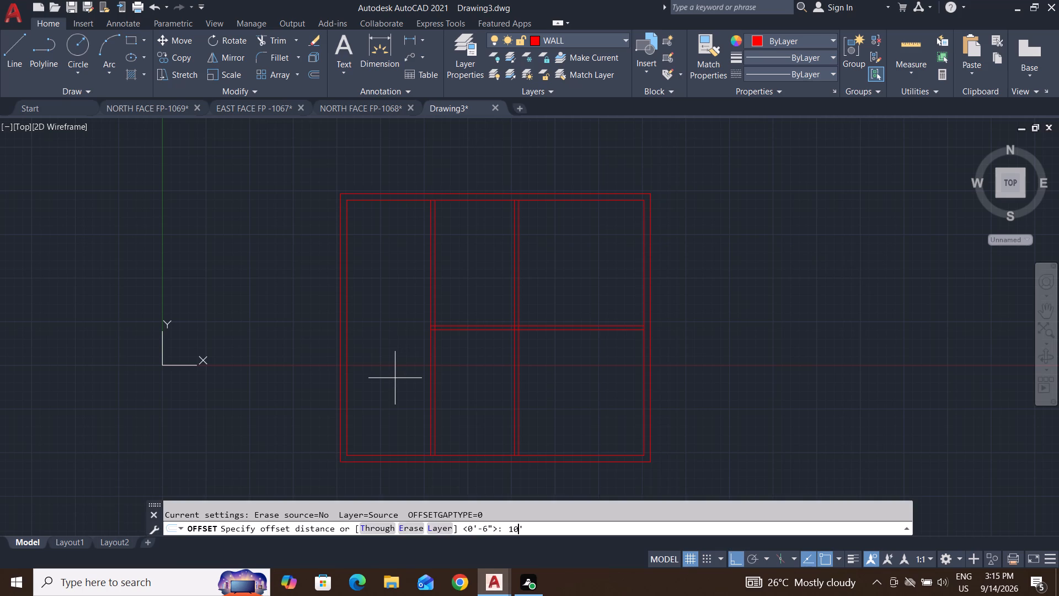
type("6\"")
key("Return")
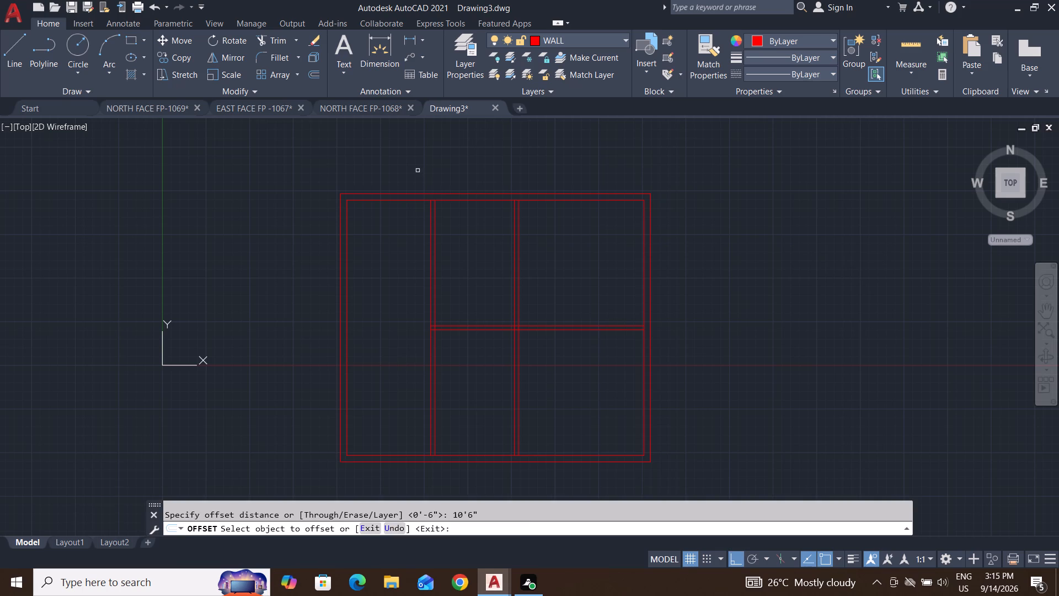
left_click(401, 200)
left_click(393, 327)
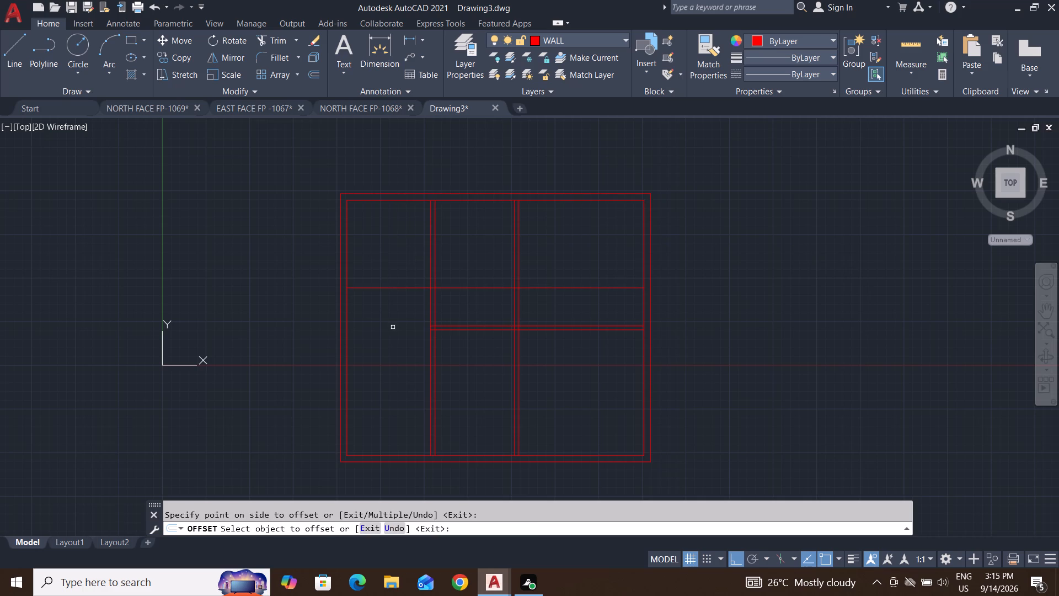
key("Escape")
key("Escape")
key("Escape")
key("Escape")
Offset the new upper partition line 6" downward to give it a second face.
type("O 6\"")
key("Return")
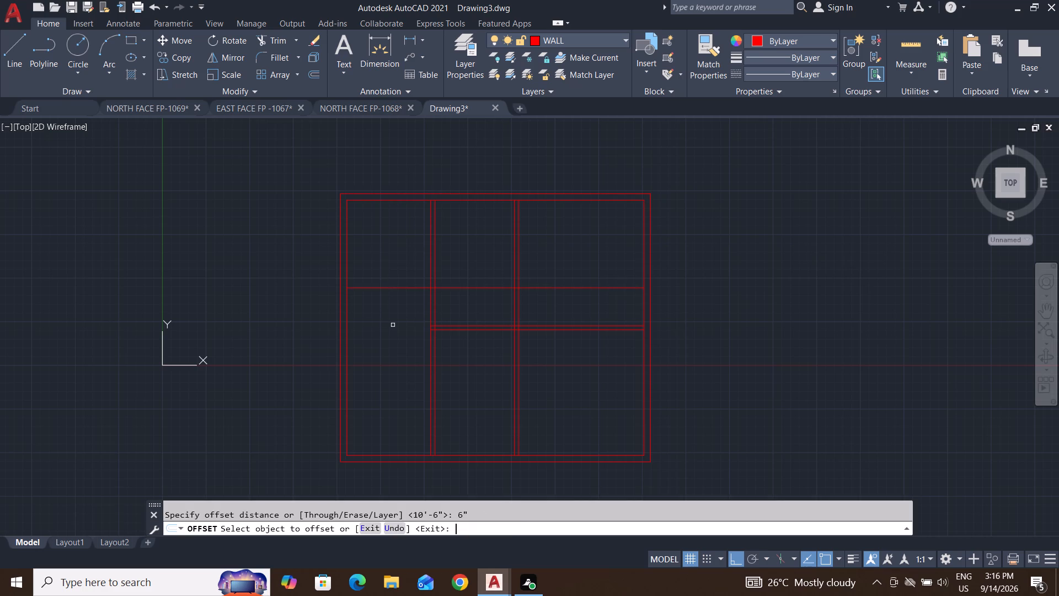
left_click(414, 288)
left_click(405, 338)
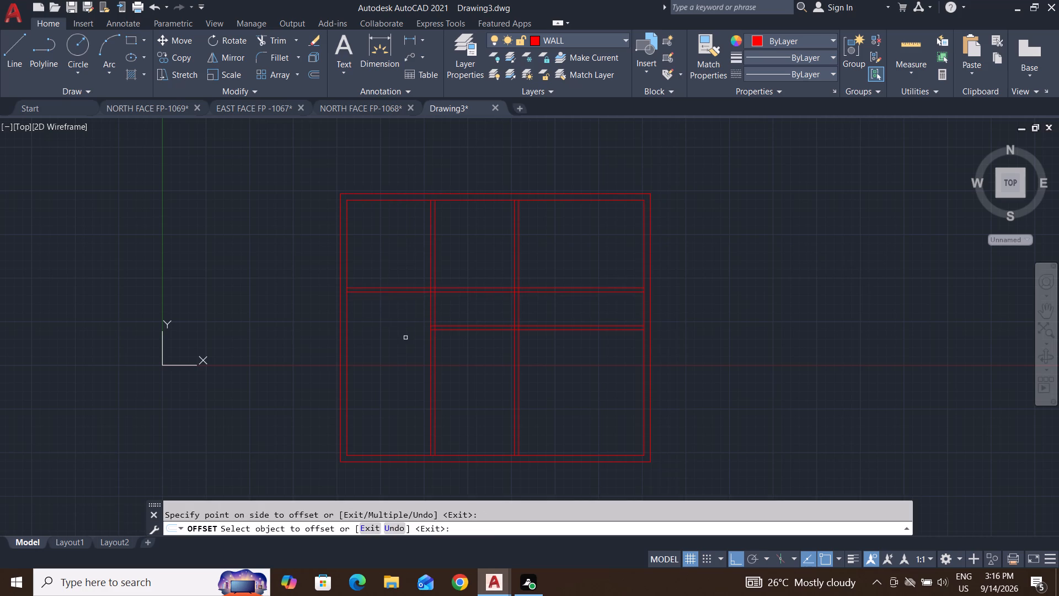
key("Escape")
key("Escape")
Trim both upper partition lines out of the middle bay.
type("TR")
key("space")
key("space")
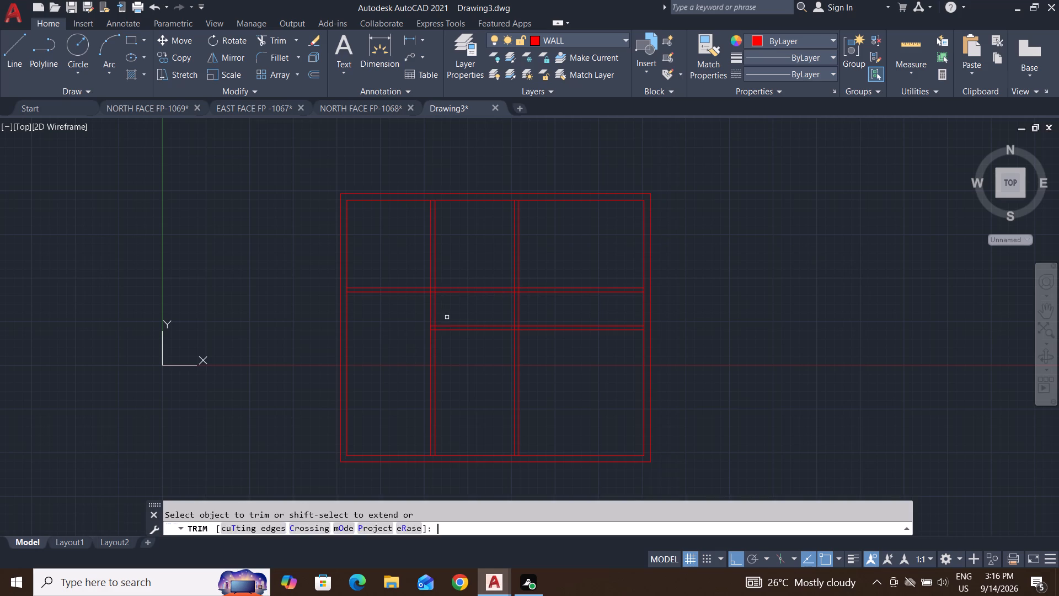
left_click(462, 307)
left_click(471, 266)
key("Escape")
key("Escape")
key("Escape")
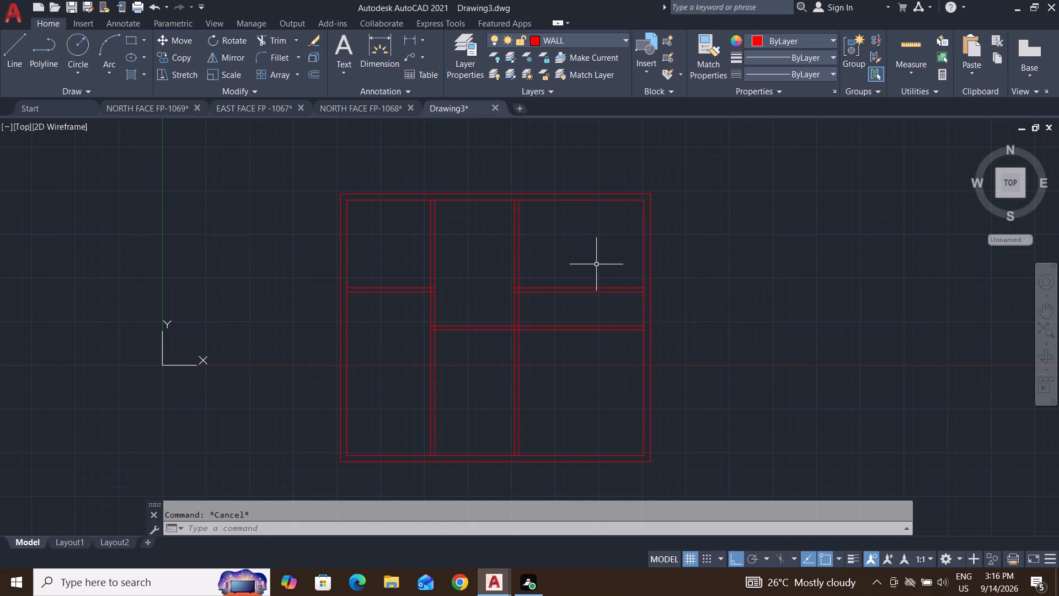
Delete the two leftover upper partition line segments in the right bay.
left_click(596, 264)
left_click(560, 313)
key("Delete")
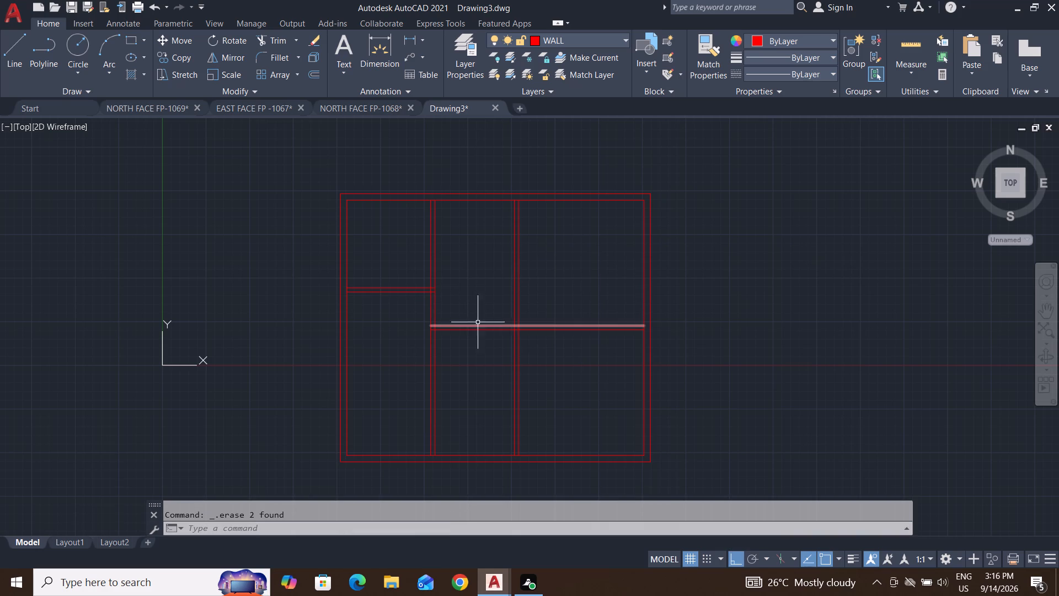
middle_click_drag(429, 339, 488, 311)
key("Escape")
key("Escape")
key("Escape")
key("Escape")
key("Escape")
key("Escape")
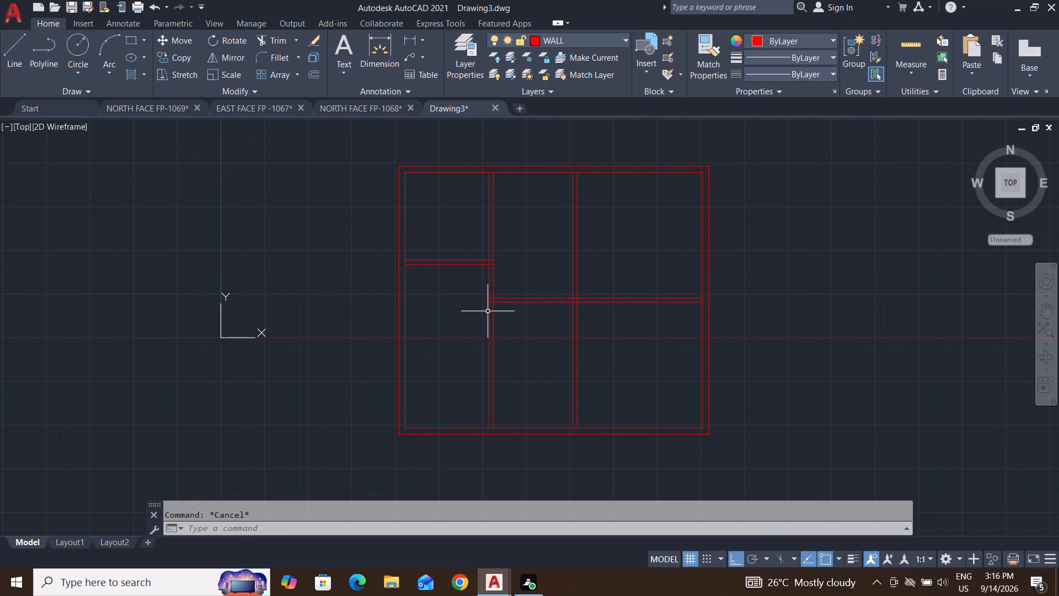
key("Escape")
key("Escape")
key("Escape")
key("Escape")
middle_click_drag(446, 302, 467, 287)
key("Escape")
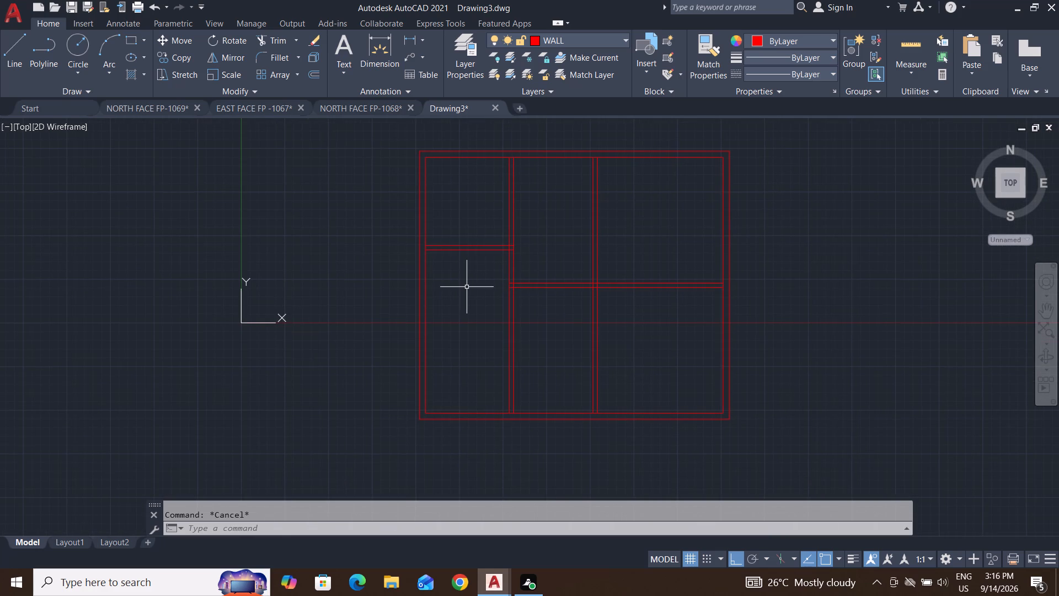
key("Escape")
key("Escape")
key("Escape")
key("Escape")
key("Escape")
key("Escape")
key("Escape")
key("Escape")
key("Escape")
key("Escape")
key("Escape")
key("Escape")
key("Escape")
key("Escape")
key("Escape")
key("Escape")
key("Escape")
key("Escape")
Check the left bay partition's thickness at its left end with a linear dimension, without placing it.
left_click(410, 36)
scroll(416, 218, "up", 3)
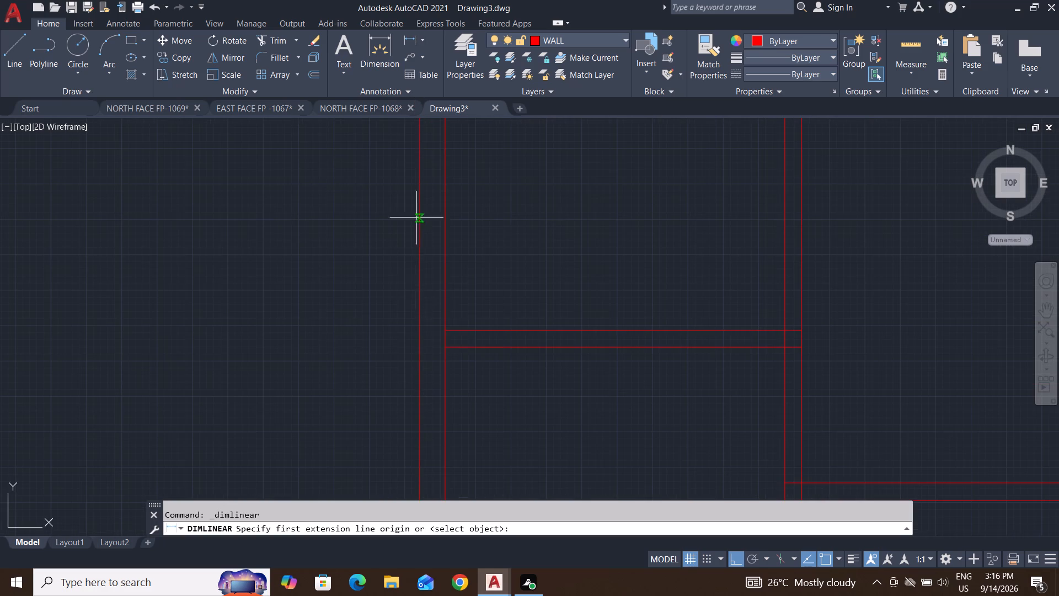
left_click(445, 349)
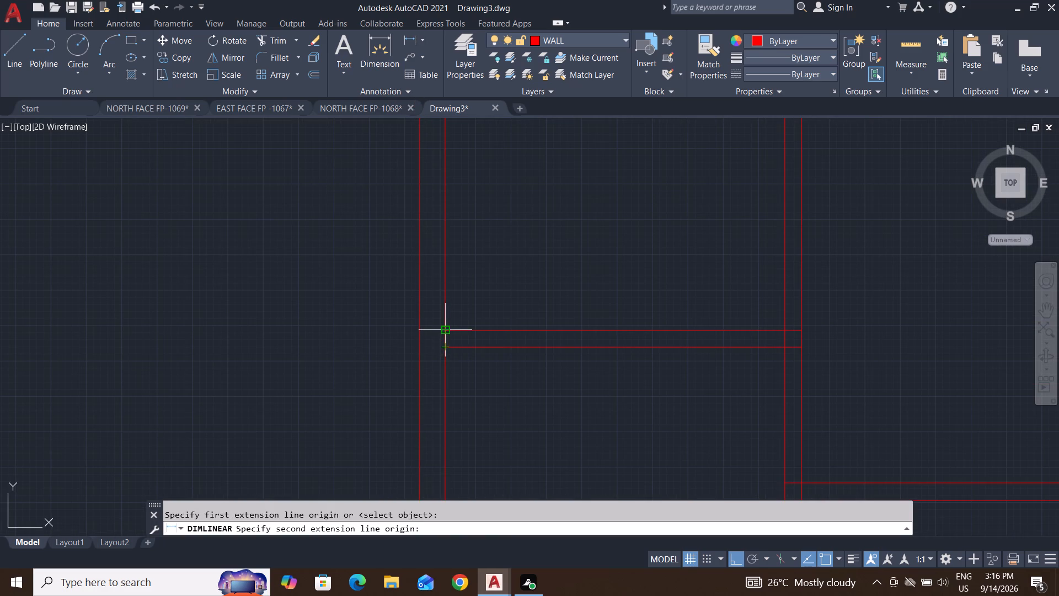
left_click(447, 327)
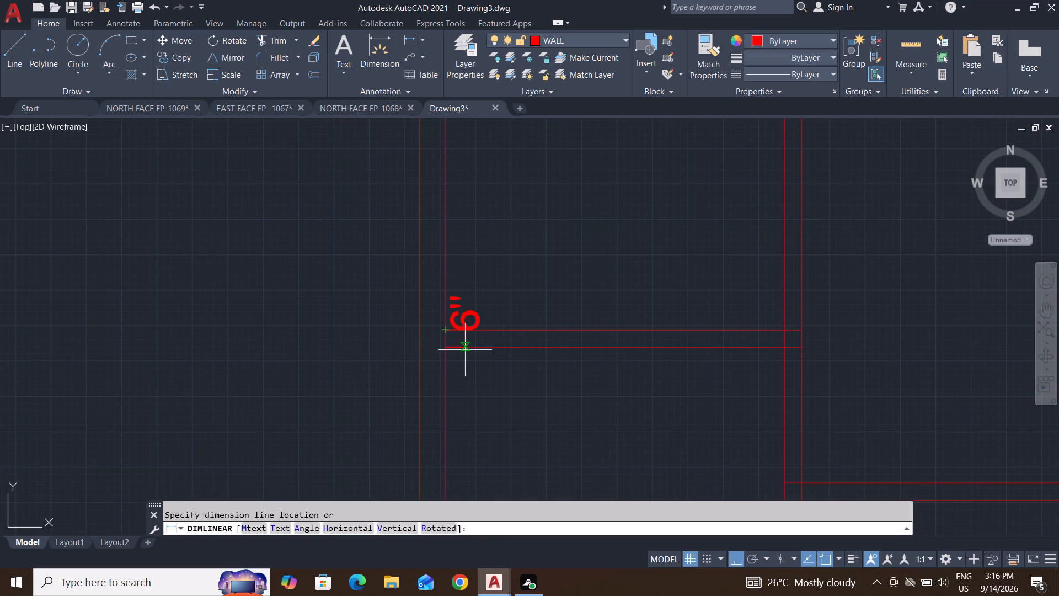
key("Escape")
key("Escape")
middle_click_drag(606, 417, 494, 252)
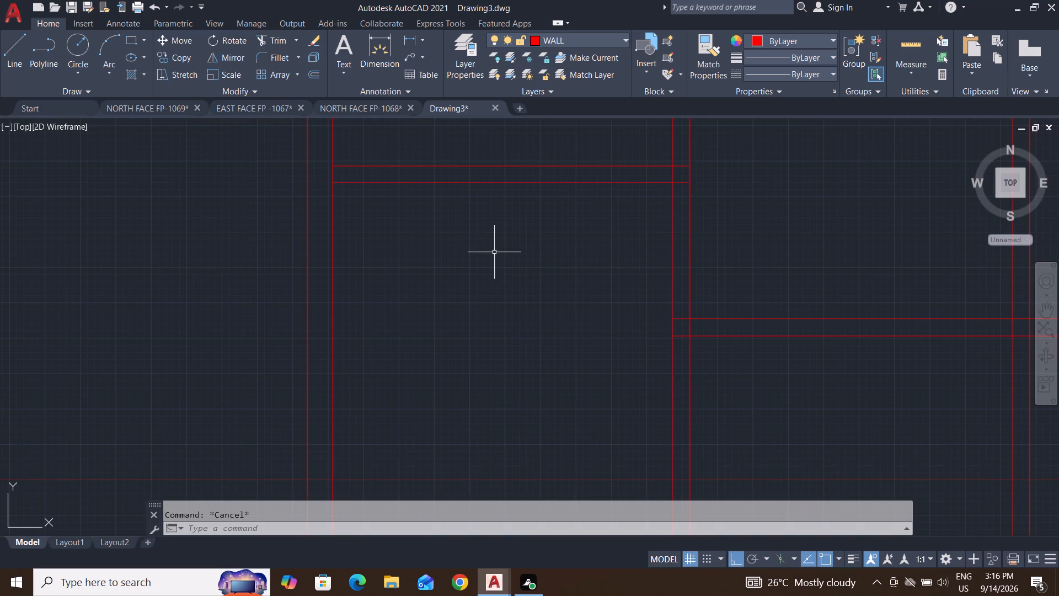
scroll(539, 338, "down", 2)
key("Escape")
key("Escape")
key("Escape")
key("Escape")
key("Escape")
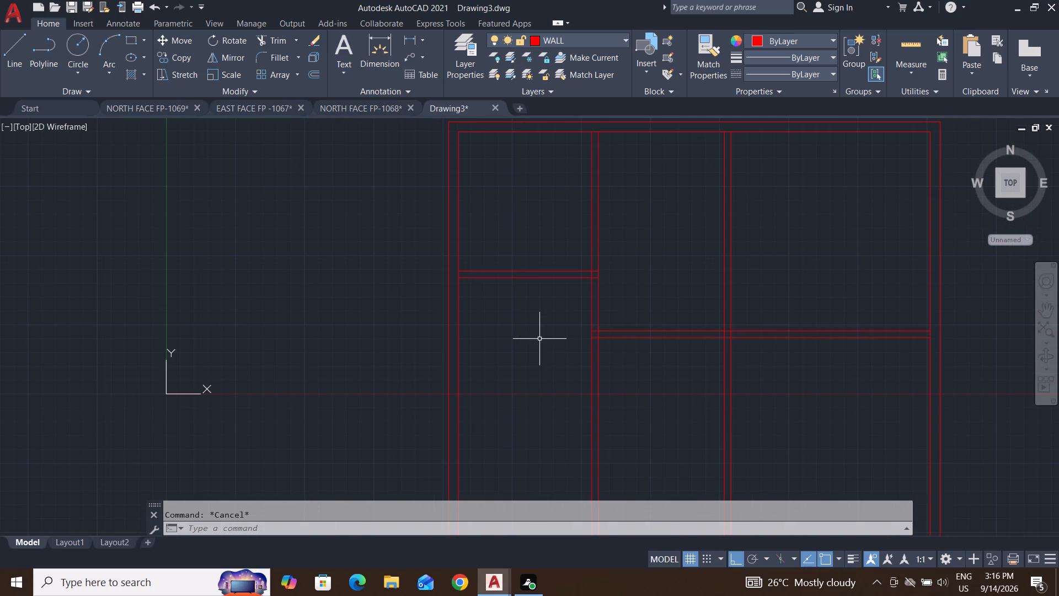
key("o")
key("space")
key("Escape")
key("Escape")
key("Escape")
Offset the lower face of the left bay's partition 4' downward to start a second partition there.
type("O 4'")
key("Return")
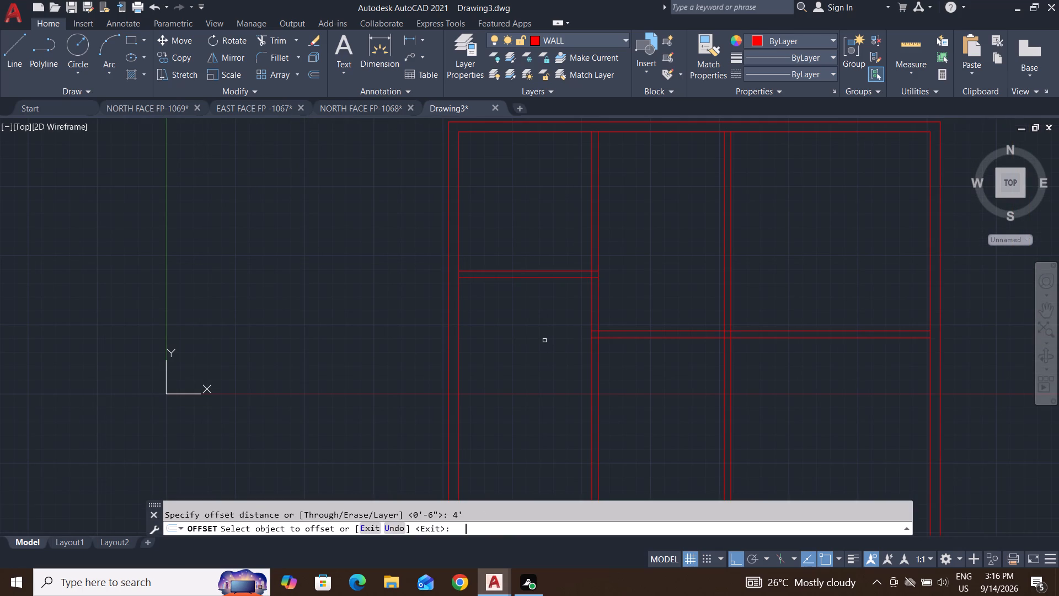
left_click(552, 278)
left_click(545, 370)
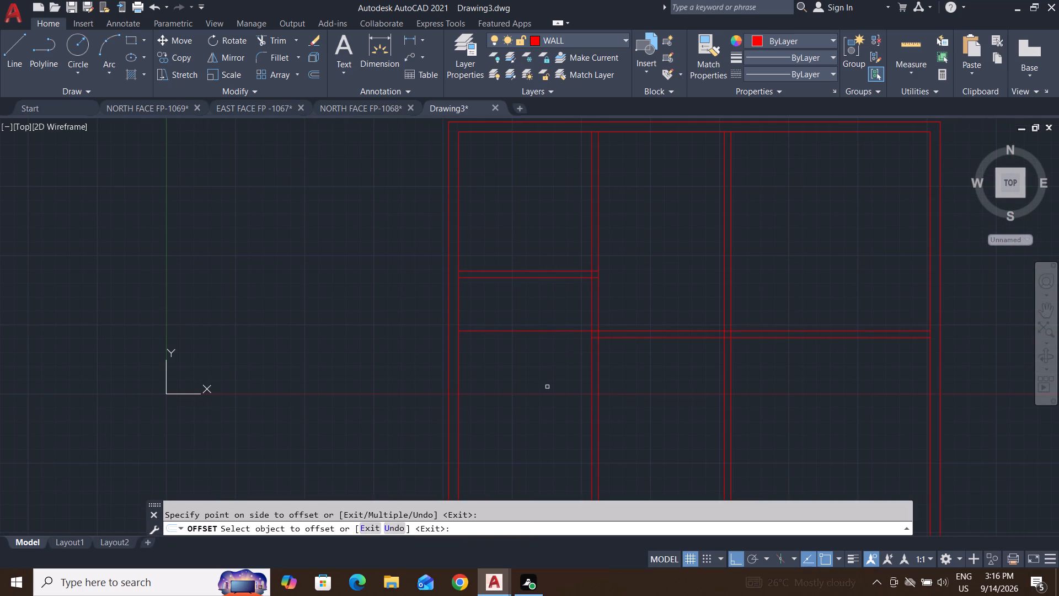
middle_click_drag(547, 387, 556, 352)
key("Escape")
key("Escape")
key("Escape")
key("Escape")
key("Escape")
key("Escape")
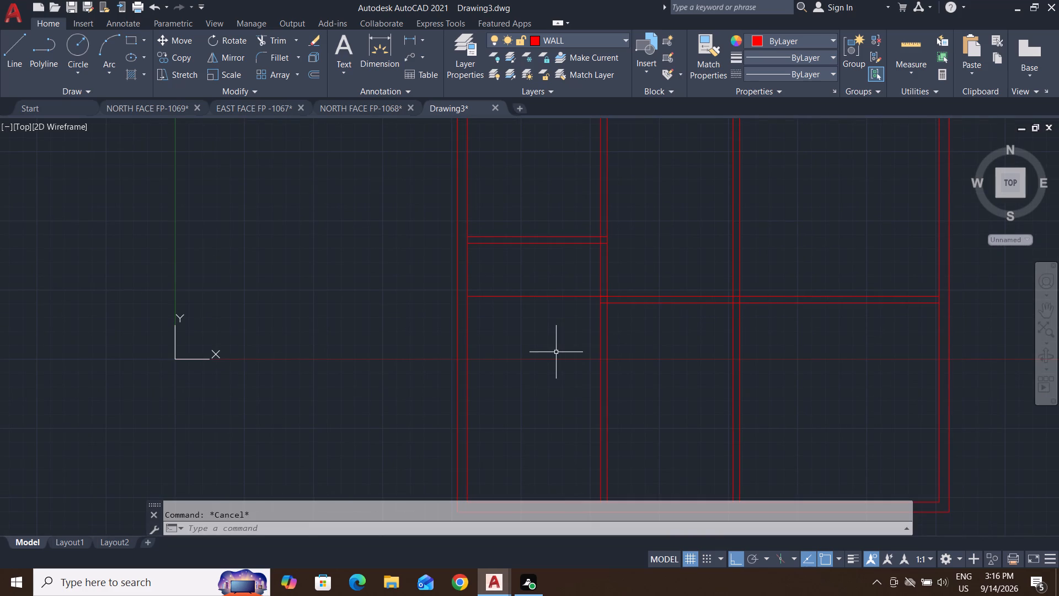
key("Escape")
key("Escape")
Offset the left bay's new lower partition line 6" downward to give it a second face.
type("O 6")
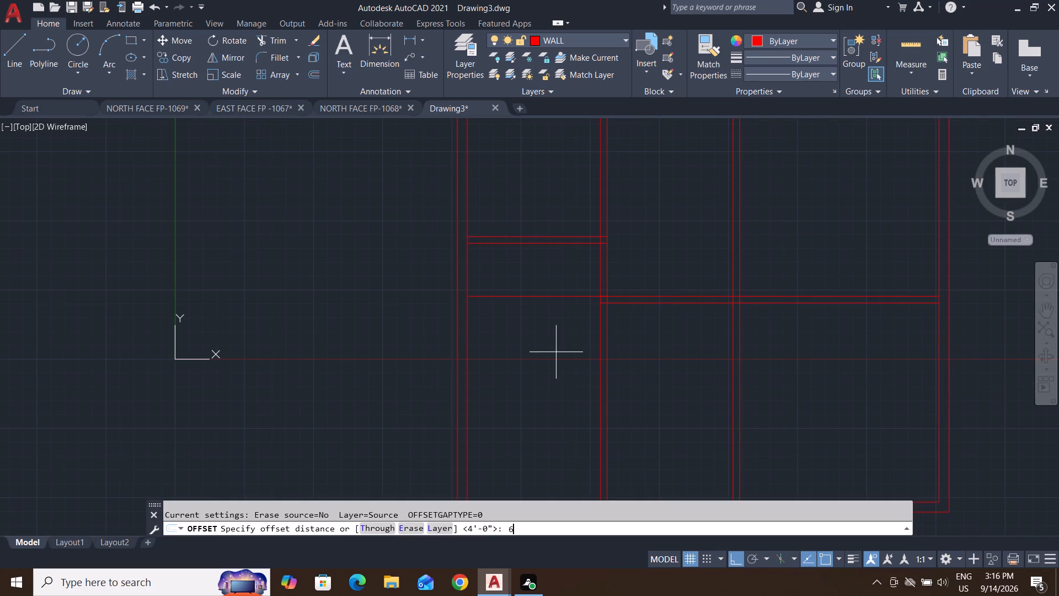
key("shift+quotedbl")
key("Return")
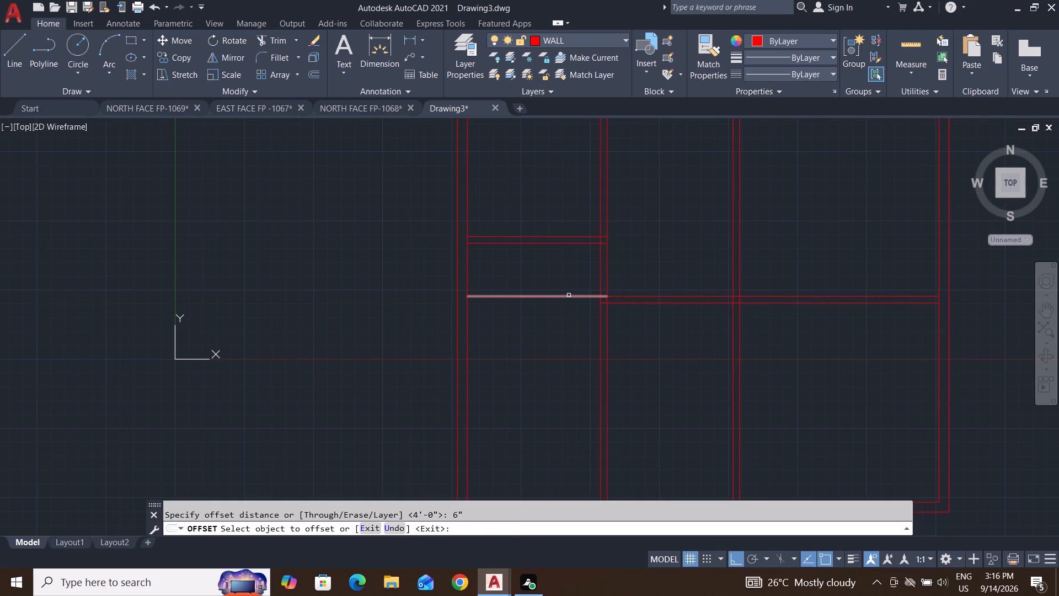
left_click(569, 295)
left_click(569, 338)
key("Escape")
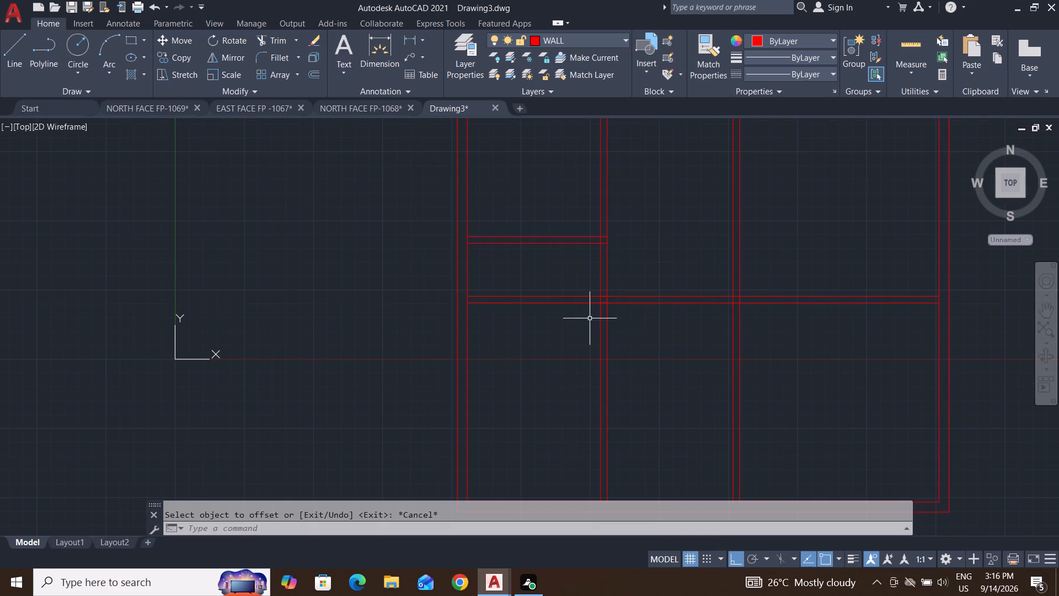
key("Escape")
key("Escape")
Offset the left inner wall line 5' to the right to create a vertical line through the left bay.
type("O 5")
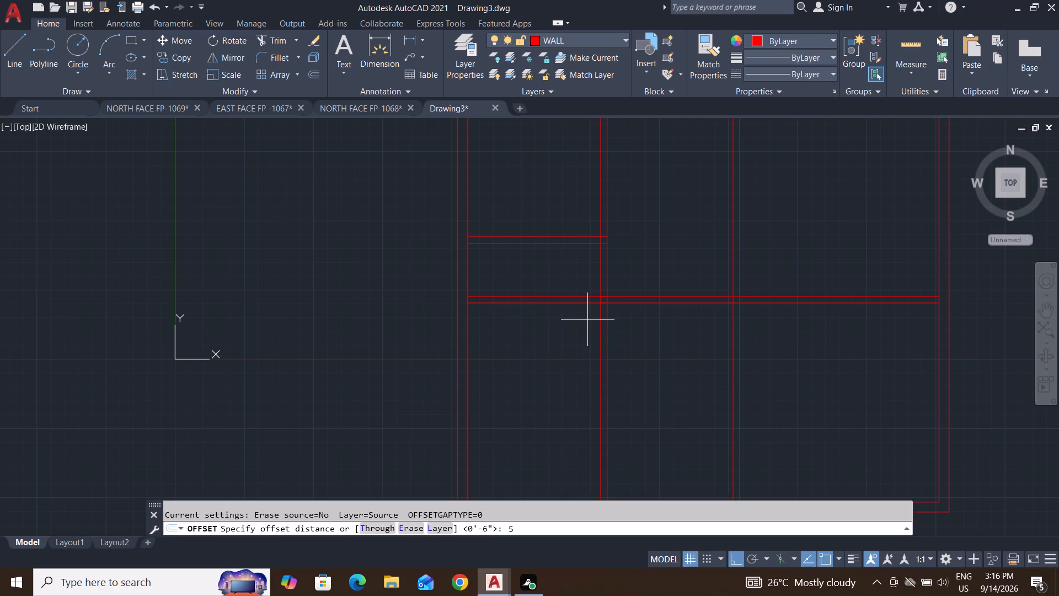
key("apostrophe")
key("Return")
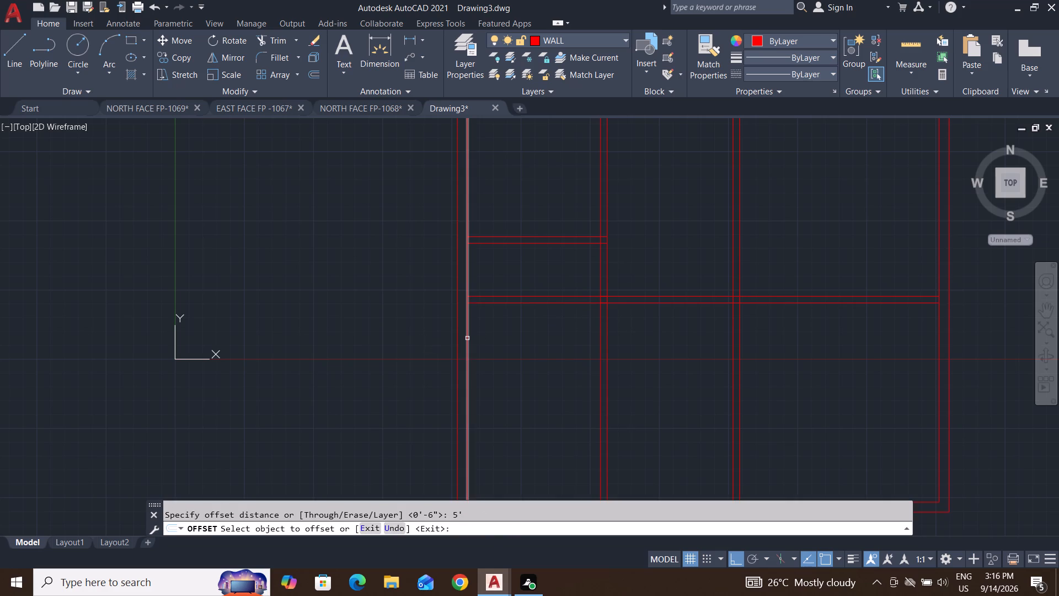
left_click_drag(467, 338, 480, 338)
left_click(543, 340)
key("Escape")
key("Escape")
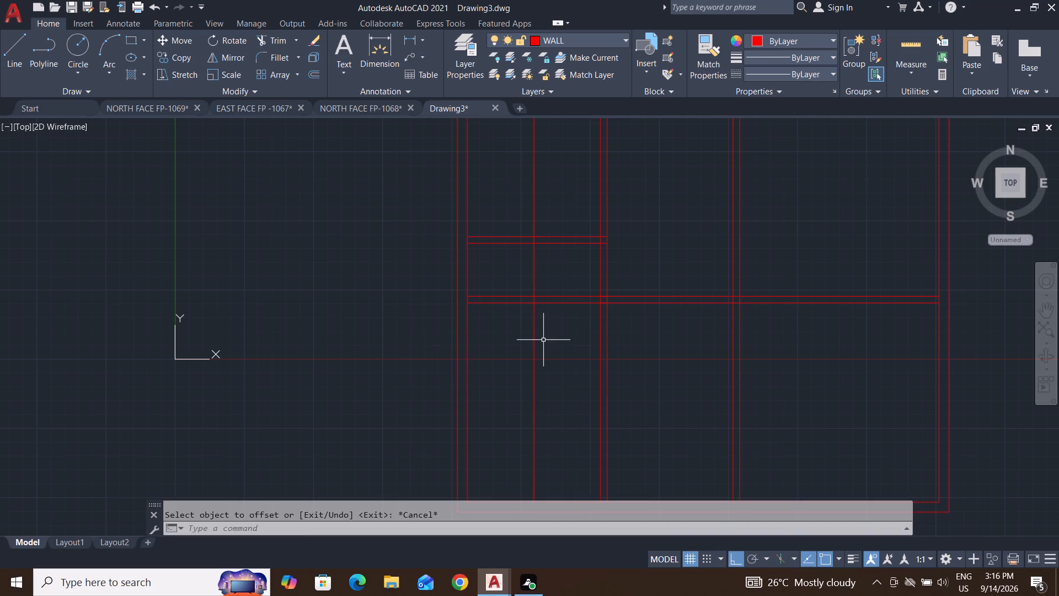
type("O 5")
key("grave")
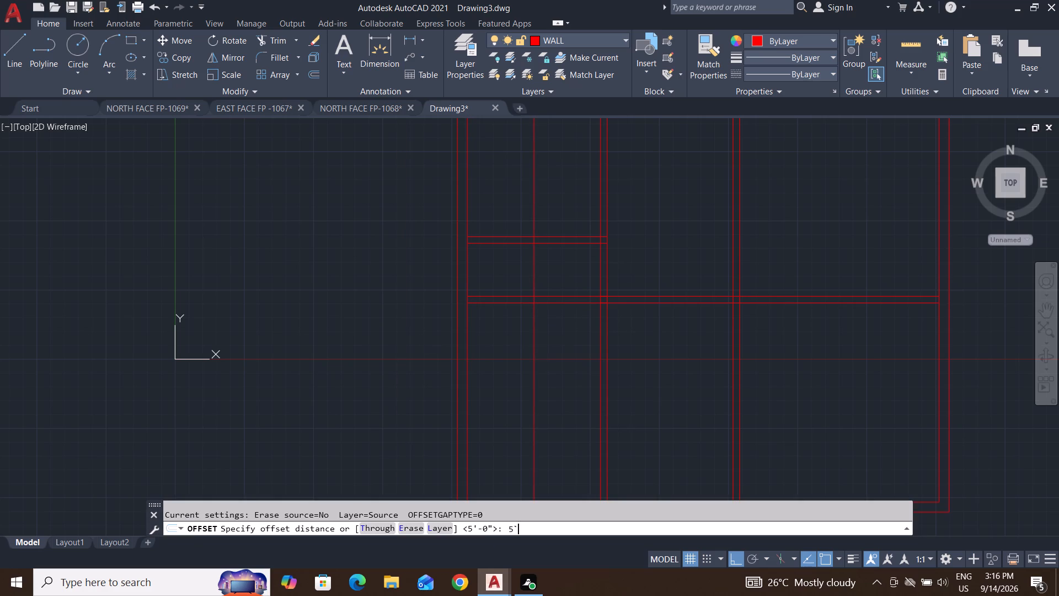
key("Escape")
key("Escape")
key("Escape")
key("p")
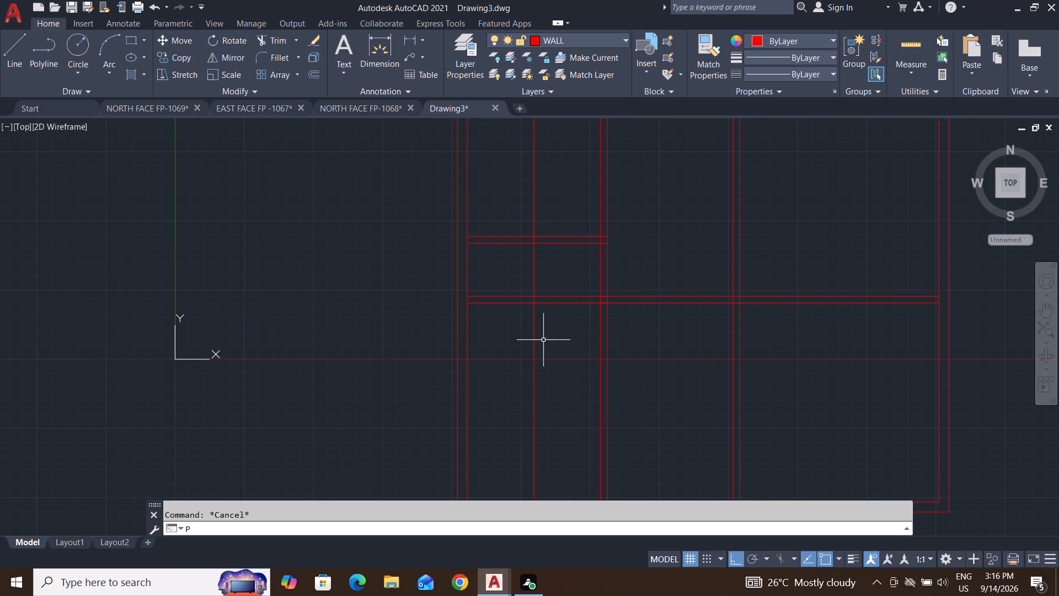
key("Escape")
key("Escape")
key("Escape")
Offset the left bay's new vertical line 6" to the right to give the partition its second face.
type("O")
key("space")
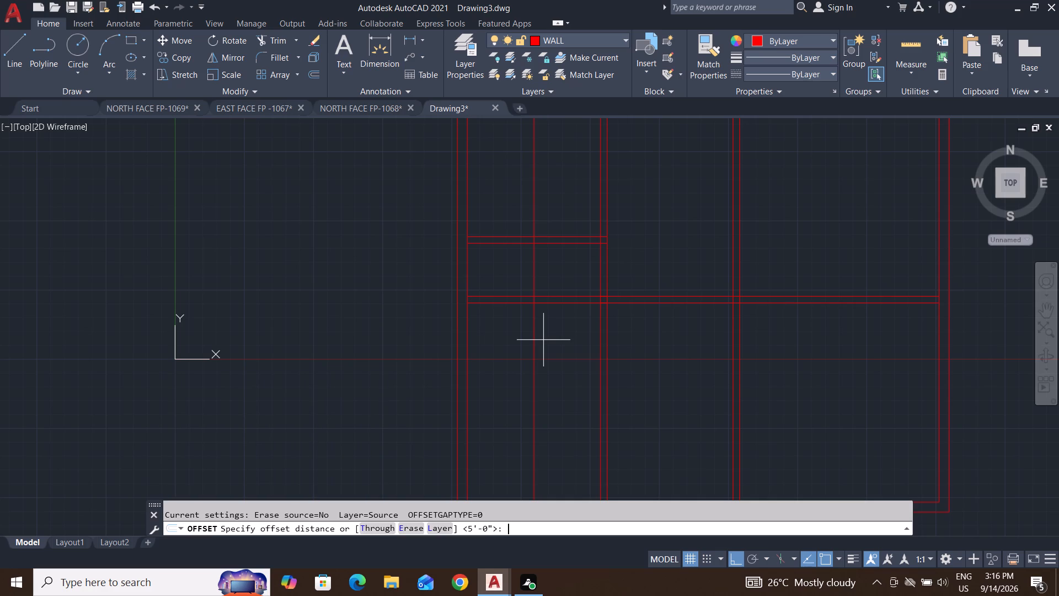
key("6")
key("shift+quotedbl")
key("Return")
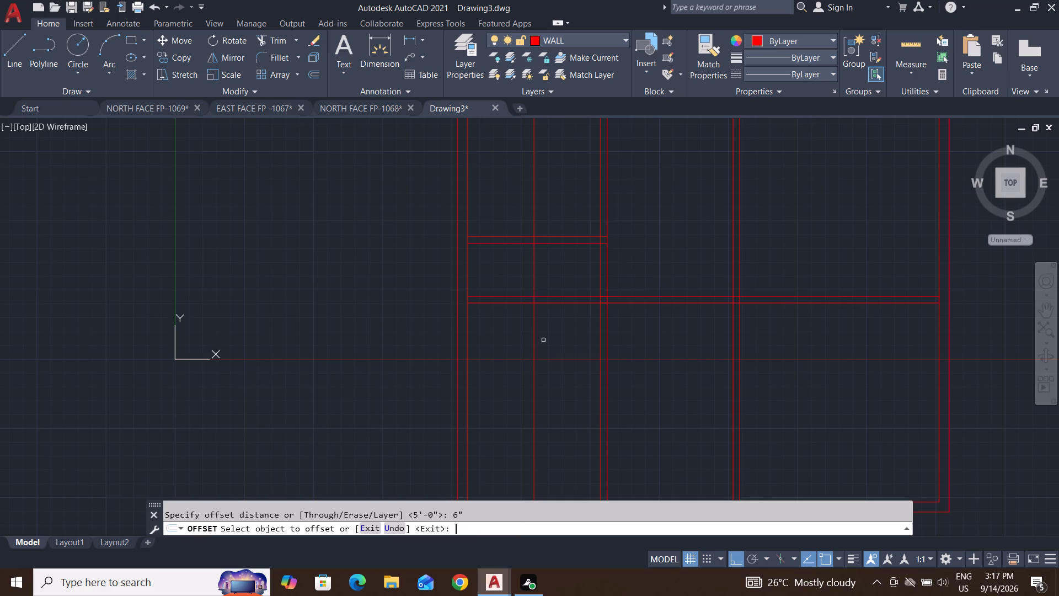
left_click(534, 332)
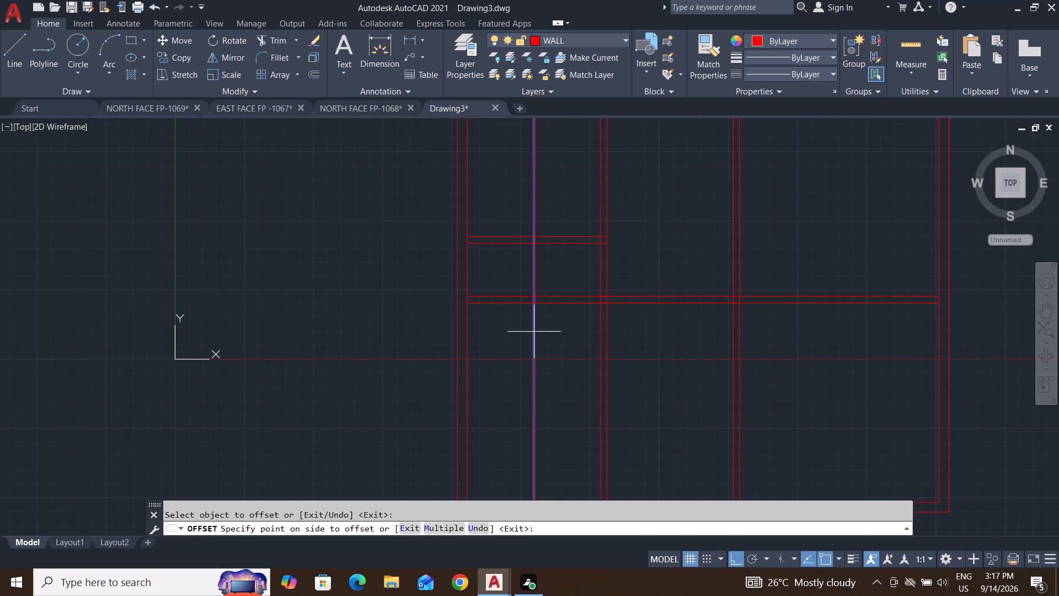
left_click(571, 347)
key("Escape")
key("Escape")
Trim the left bay's short horizontal and vertical partitions into an L-shaped corner, removing their runs past each other and the overlap inside.
type("TR")
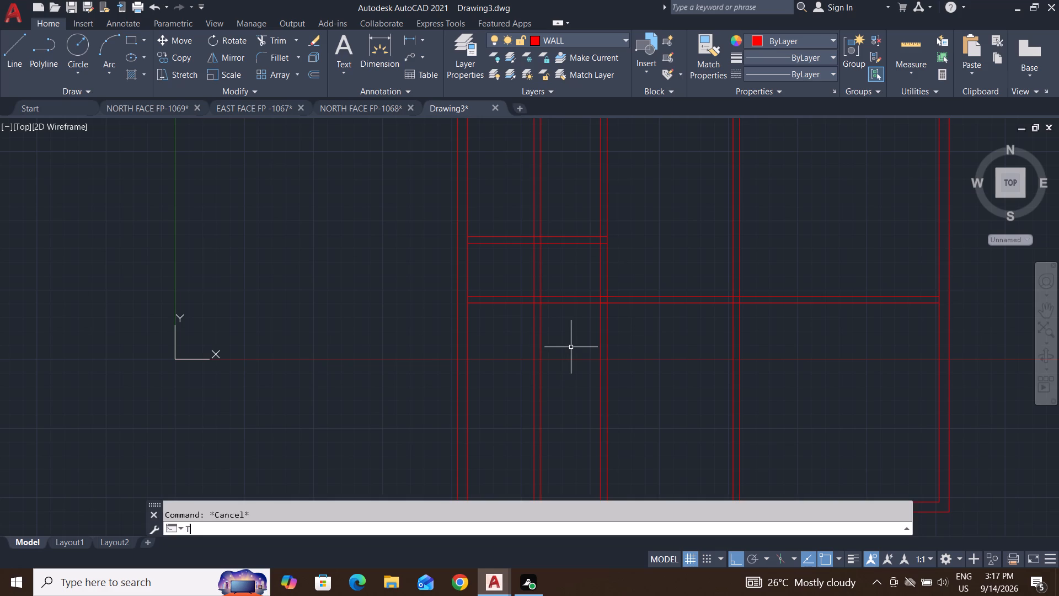
key("space")
key("space")
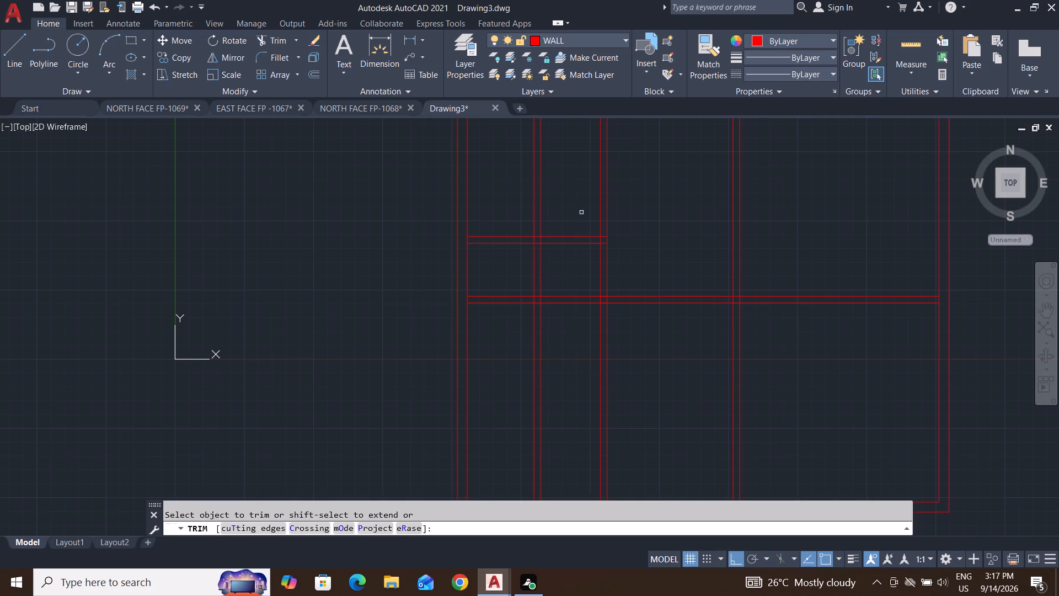
left_click(581, 212)
left_click(576, 275)
left_click(575, 231)
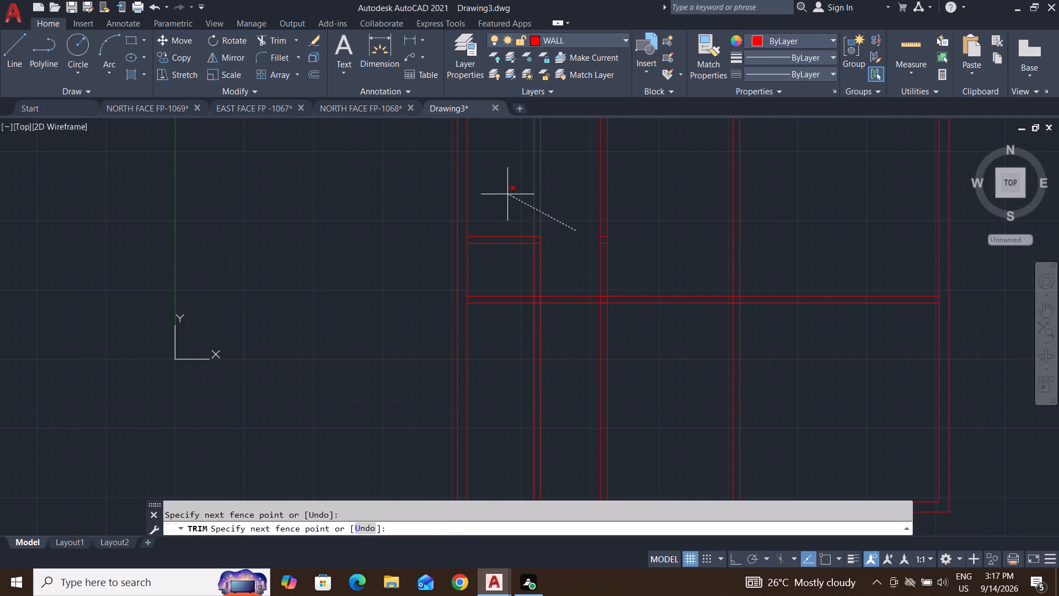
left_click(507, 194)
scroll(605, 238, "up", 1)
scroll(453, 263, "up", 3)
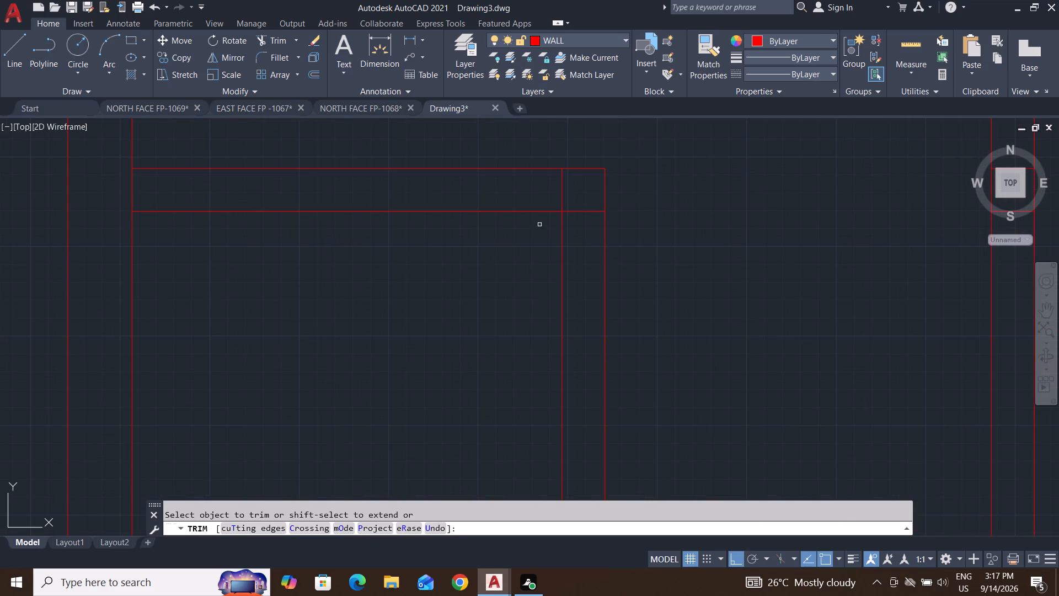
left_click(552, 189)
left_click(586, 232)
Trim the left inner wall line between the short partition's faces and the leftover stubs inside the first full-height vertical partition.
scroll(603, 318, "down", 2)
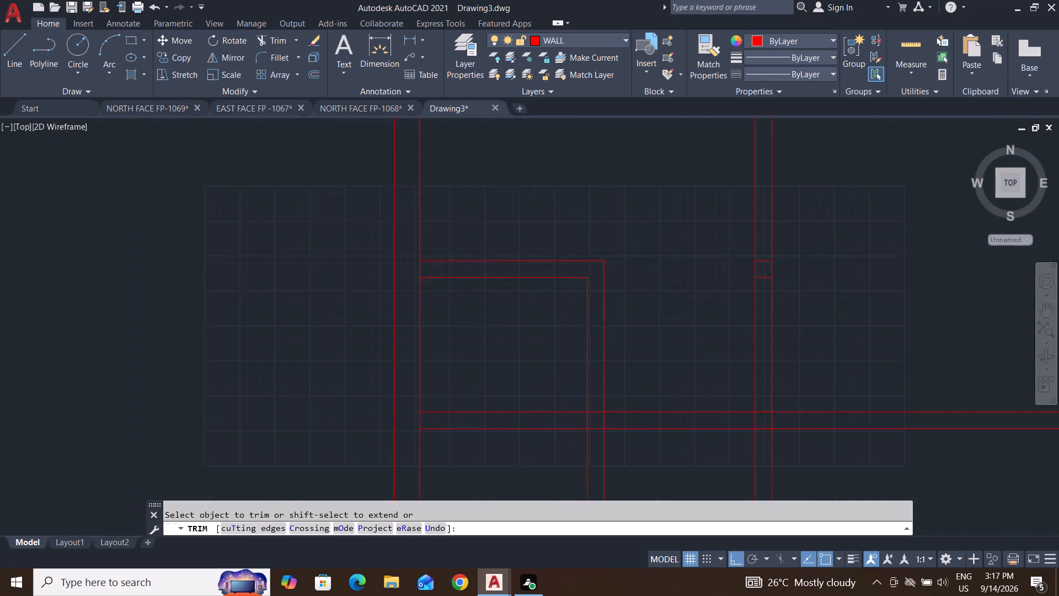
scroll(603, 318, "down", 1)
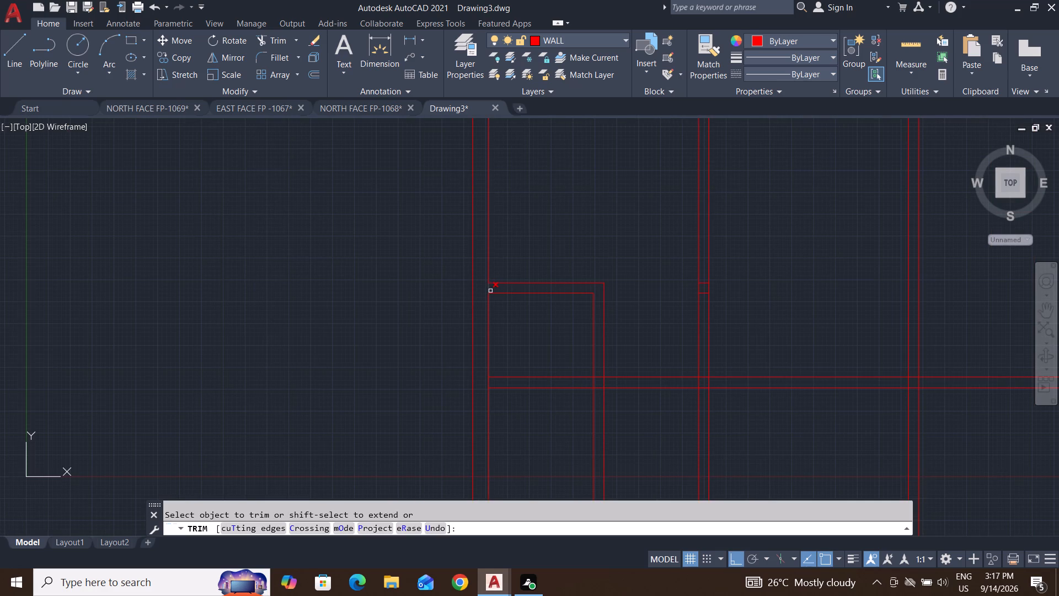
left_click(489, 290)
scroll(700, 292, "up", 4)
left_click(705, 209)
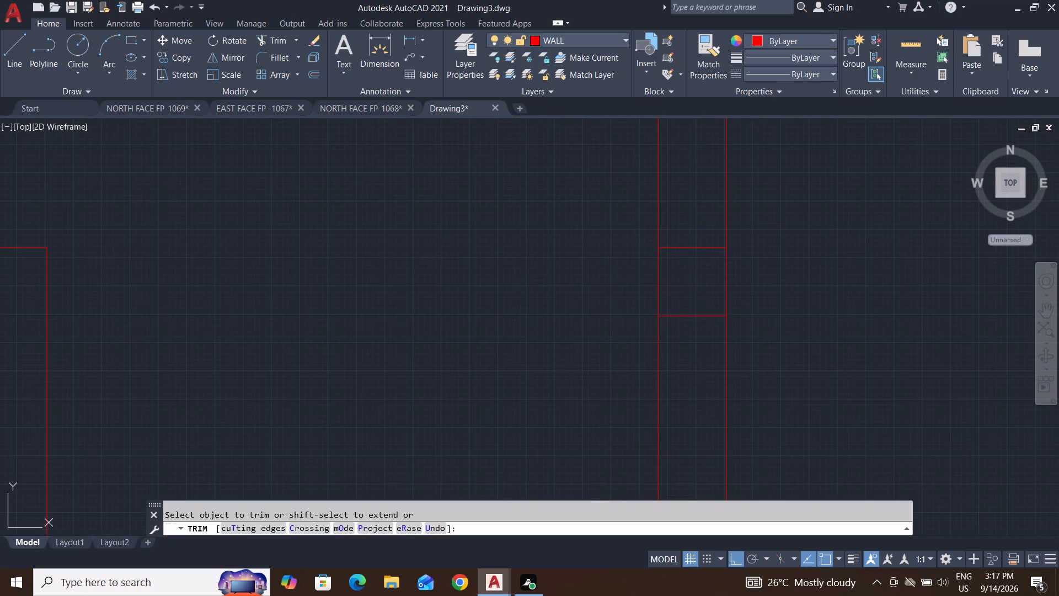
left_click(709, 389)
Trim away both lines of the left bay's short vertical partition below the central horizontal partition.
scroll(543, 223, "down", 5)
middle_click_drag(559, 311, 576, 267)
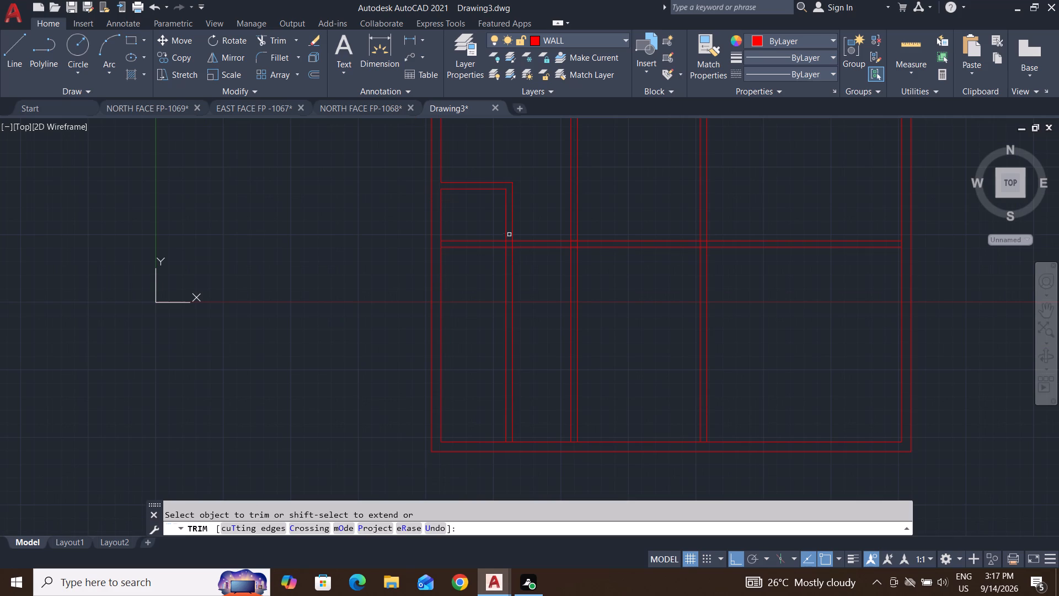
left_click(494, 188, "shift")
left_click(490, 287)
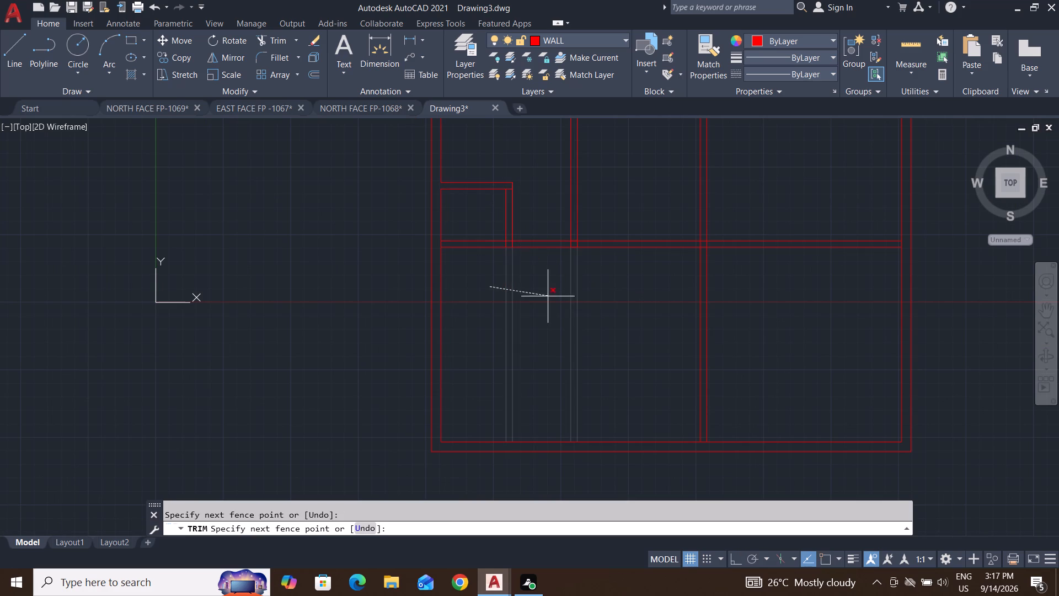
left_click(542, 296)
key("Escape")
key("Escape")
scroll(534, 333, "down", 2)
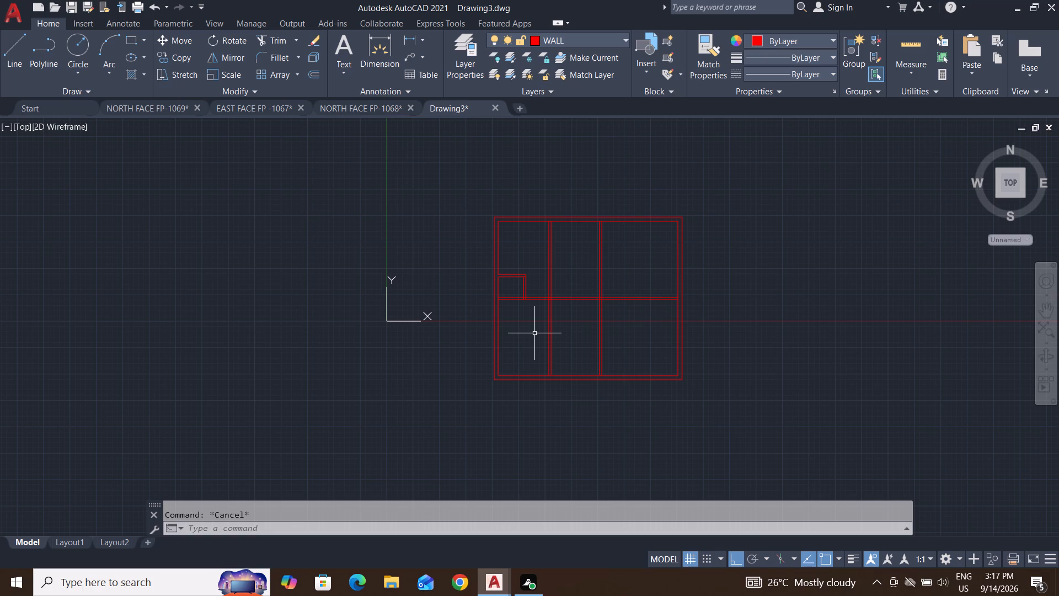
key("Escape")
key("Escape")
key("Escape")
key("Escape")
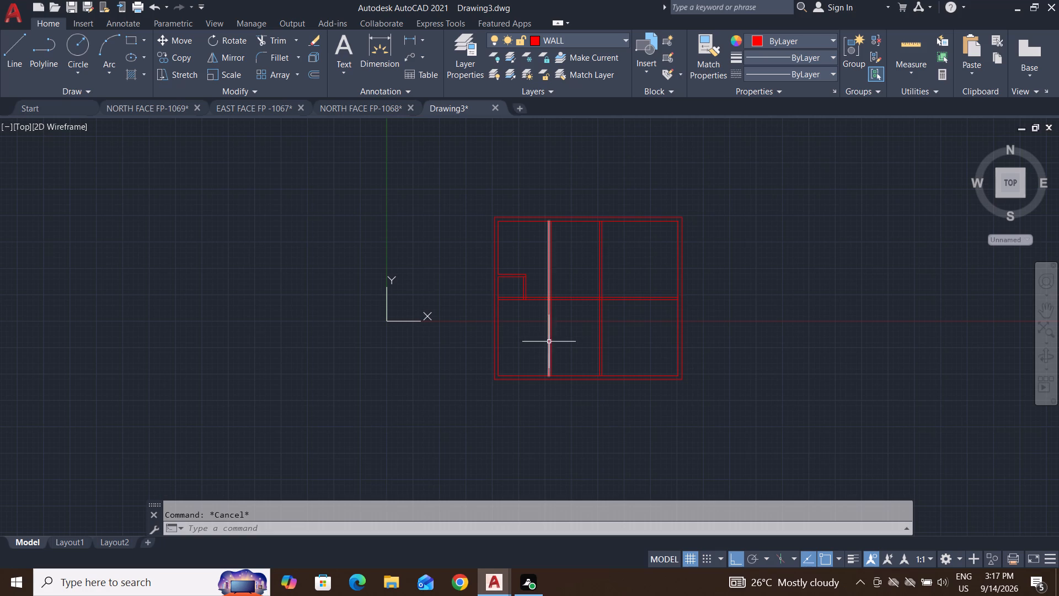
key("Escape")
key("Escape")
key("Escape")
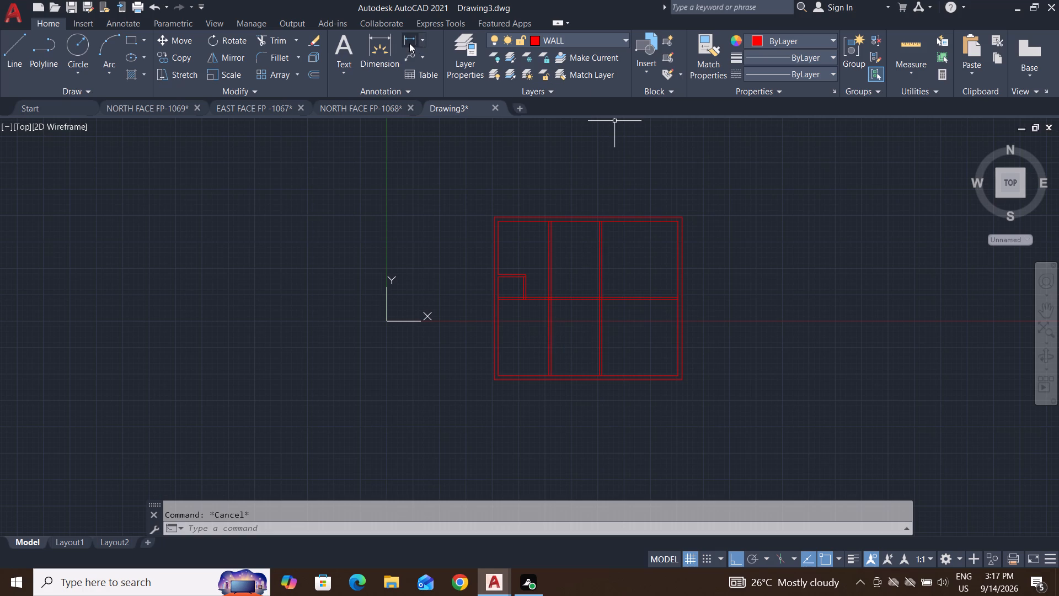
Check the distance from the left inner wall to the second full-height vertical partition with a linear dimension, without placing it.
left_click(409, 42)
scroll(607, 310, "up", 2)
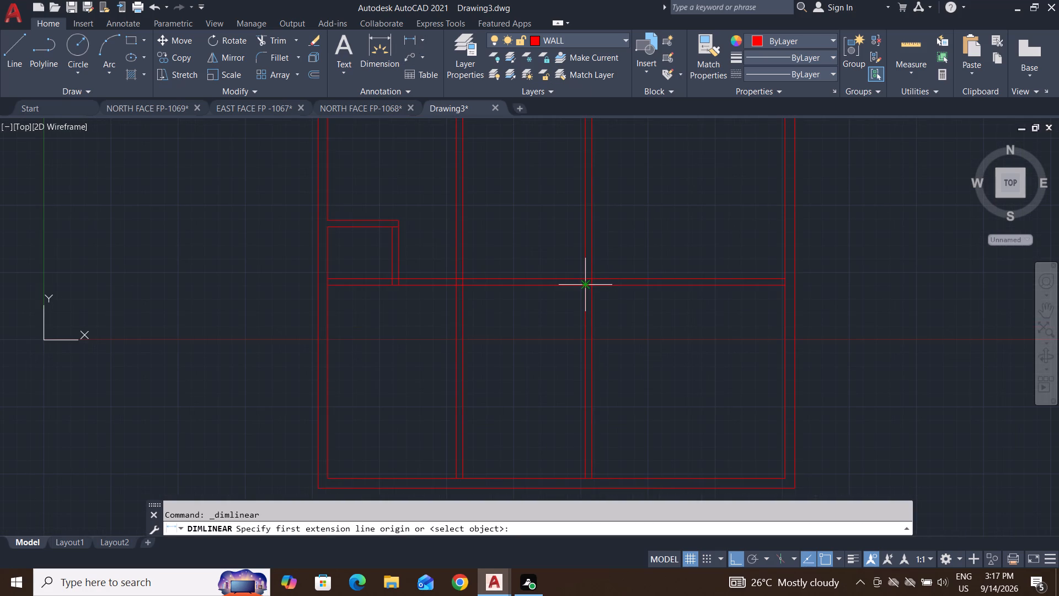
left_click(586, 288)
left_click(330, 286)
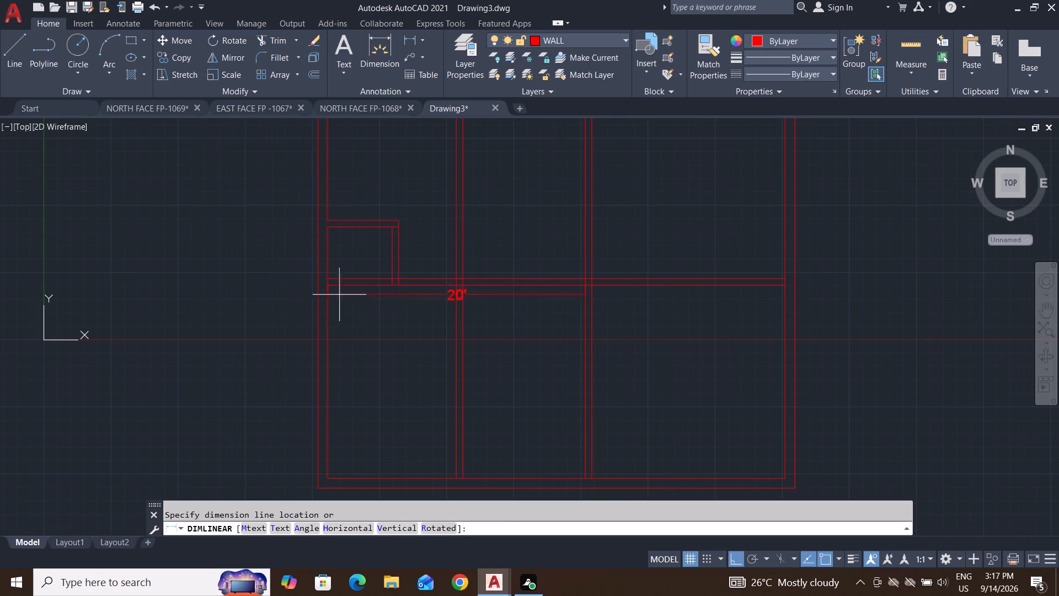
key("Escape")
key("Escape")
key("Escape")
Trim away both lines of the first full-height vertical partition below the central horizontal partition.
type("TR")
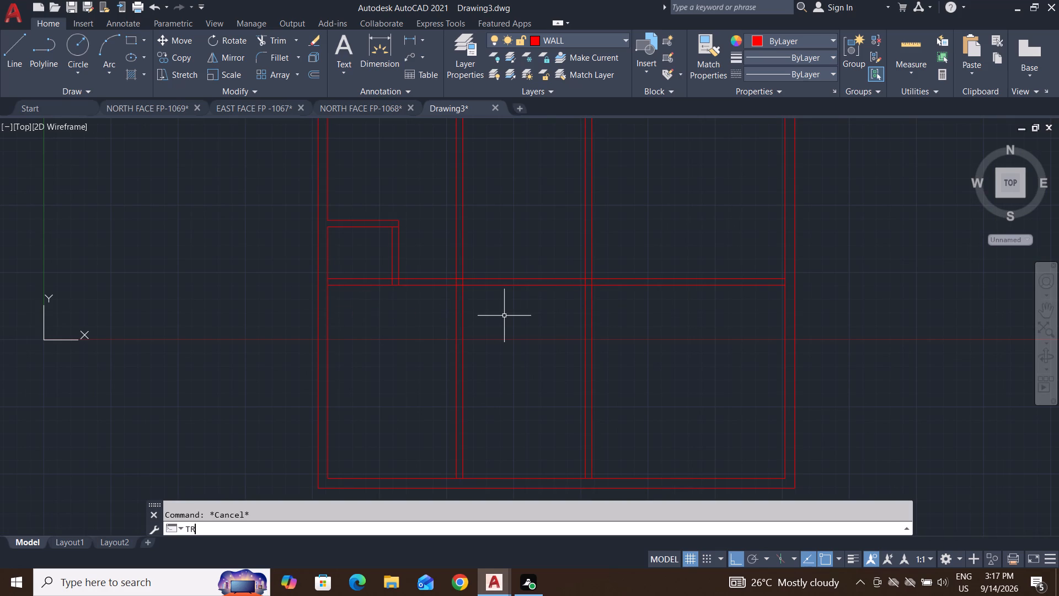
key("space")
key("space")
left_click(504, 316)
left_click(410, 408)
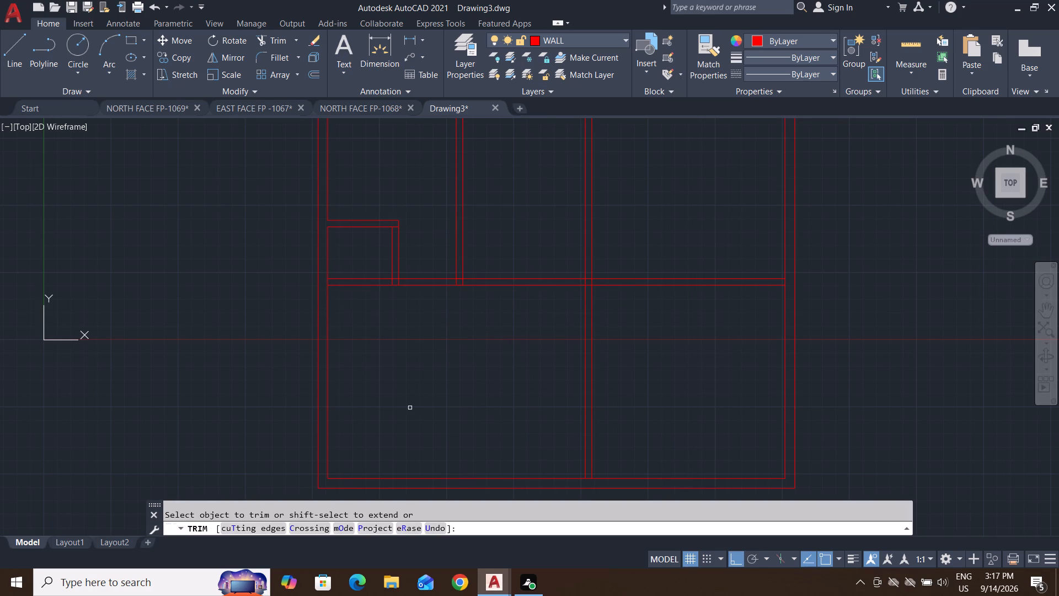
Trim the leftover overlap at the upper corner of the small left-bay room's L-shaped partition.
scroll(446, 344, "up", 3)
scroll(445, 331, "down", 2)
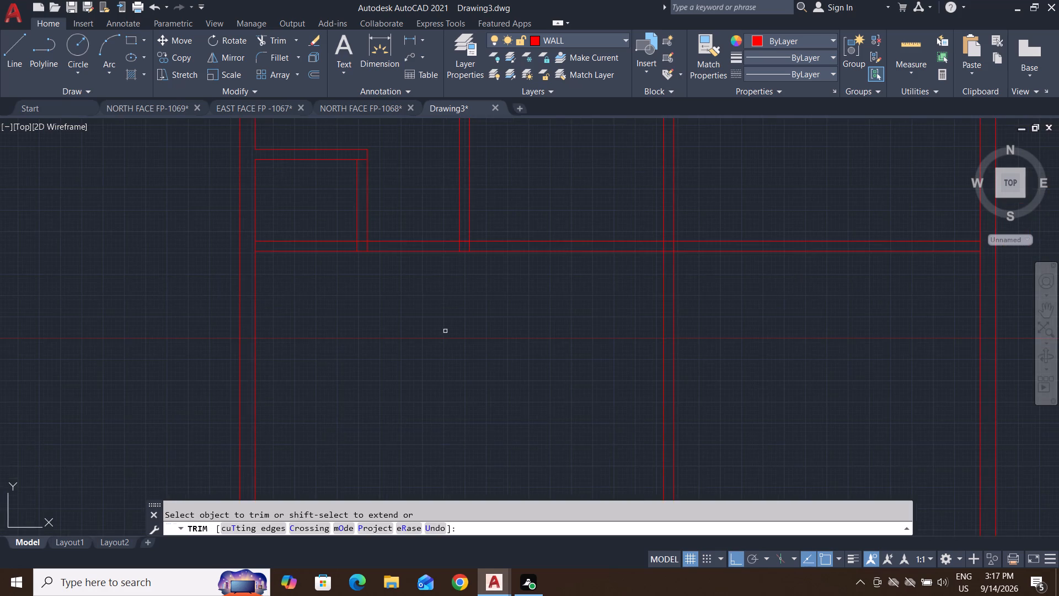
middle_click_drag(448, 331, 496, 387)
scroll(440, 332, "up", 1)
middle_click_drag(406, 274, 477, 387)
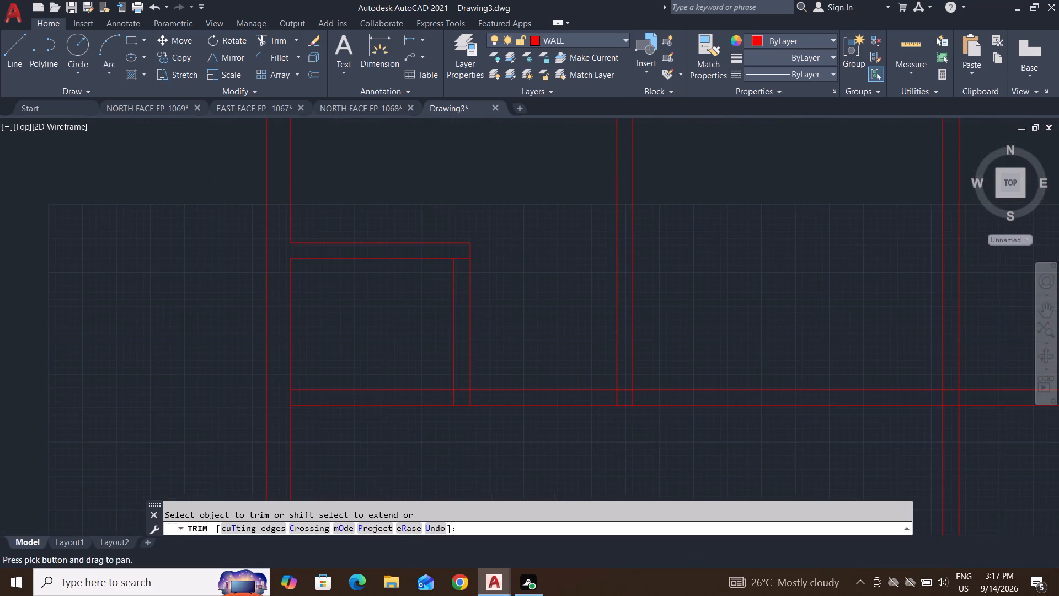
scroll(448, 270, "up", 3)
left_click(489, 214)
left_click(484, 301)
Trim open the central horizontal partition's junctions with the small room's vertical partition and with the left inner wall.
scroll(496, 336, "down", 4)
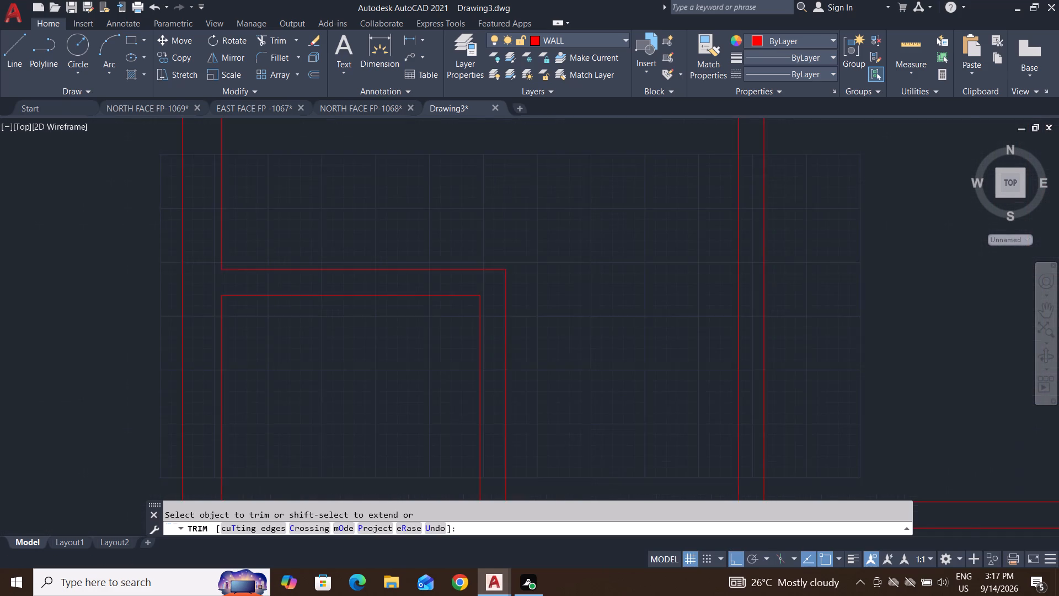
middle_click_drag(523, 442, 548, 386)
scroll(527, 406, "up", 3)
left_click(426, 370)
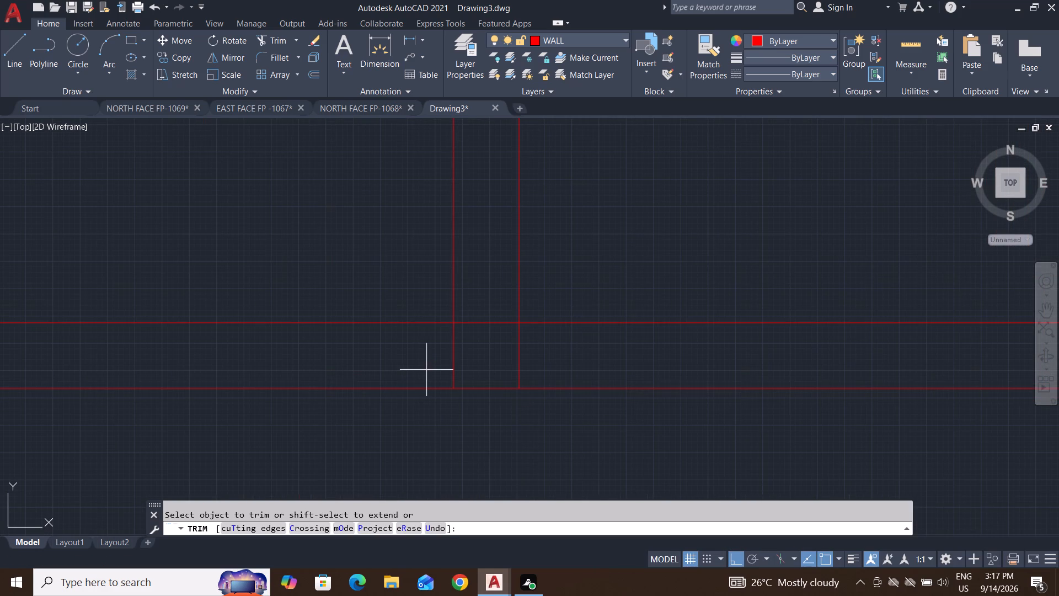
left_click(561, 369)
left_click(500, 310)
left_click(491, 356)
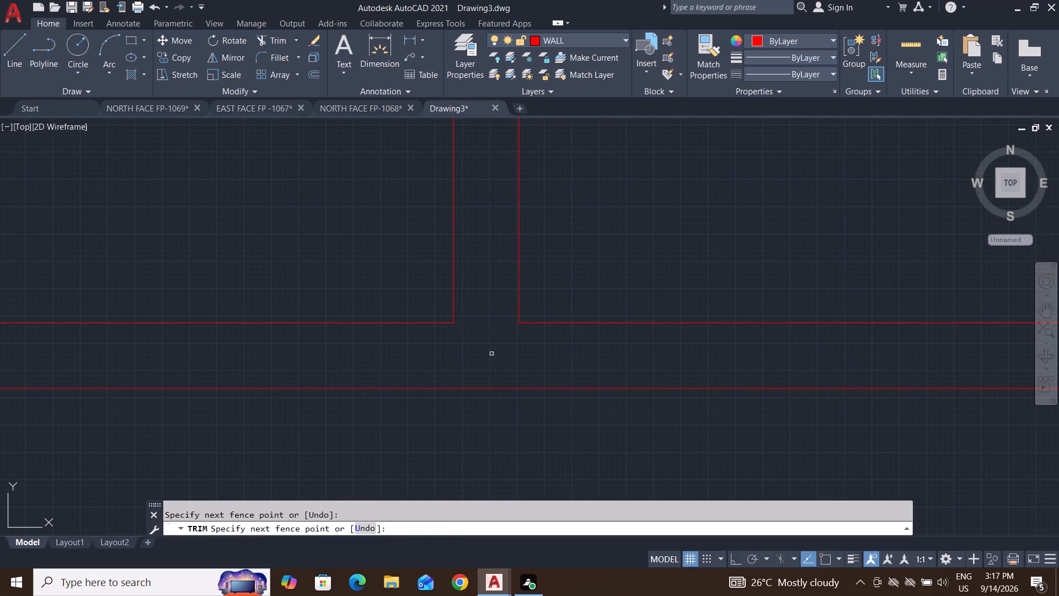
scroll(454, 404, "down", 4)
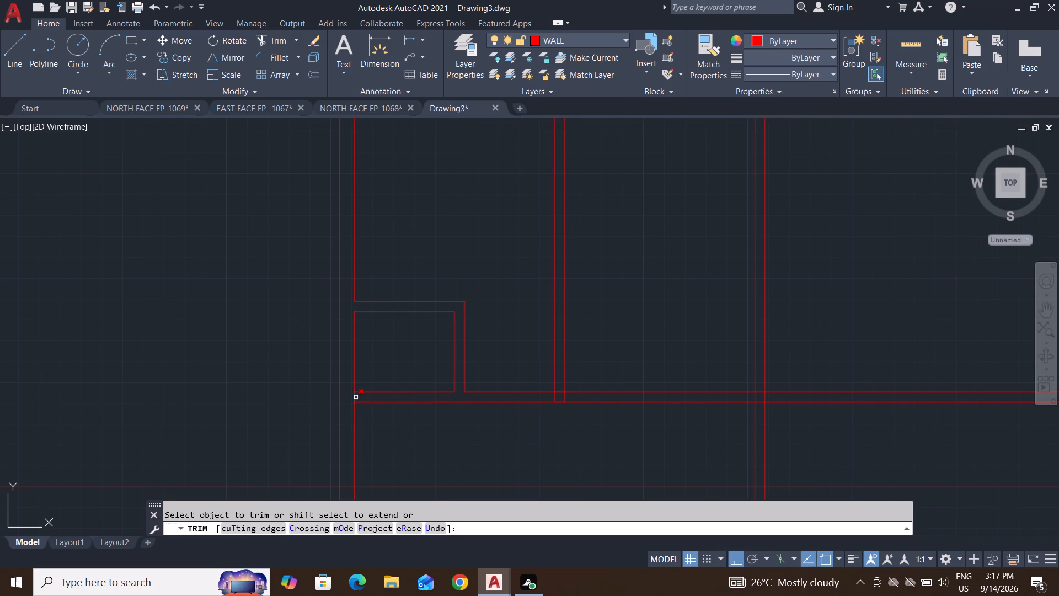
left_click(356, 397)
Trim open the T-junction where the first long vertical partition meets the central horizontal partition.
scroll(571, 399, "up", 3)
left_click(442, 400)
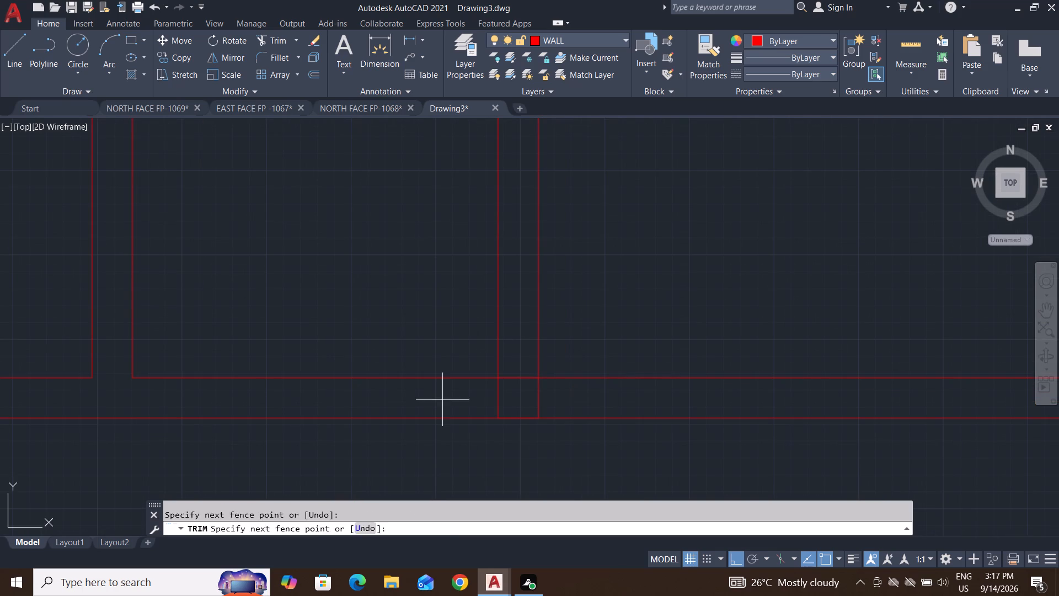
left_click(601, 405)
left_click(517, 367)
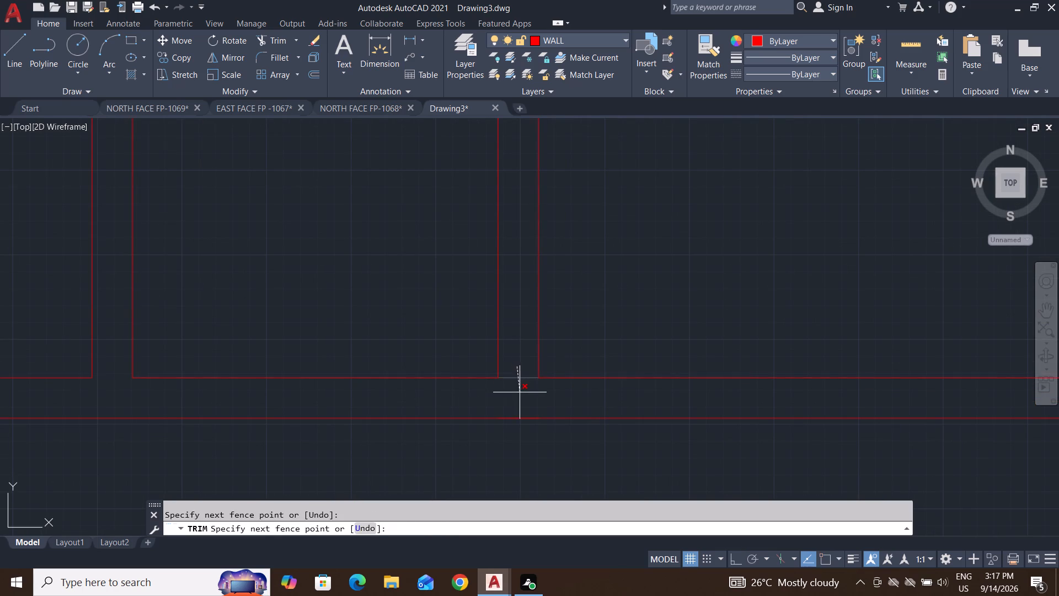
left_click(520, 392)
Trim open the crossing of the second long vertical partition and the central horizontal partition.
scroll(515, 405, "down", 4)
scroll(698, 412, "up", 3)
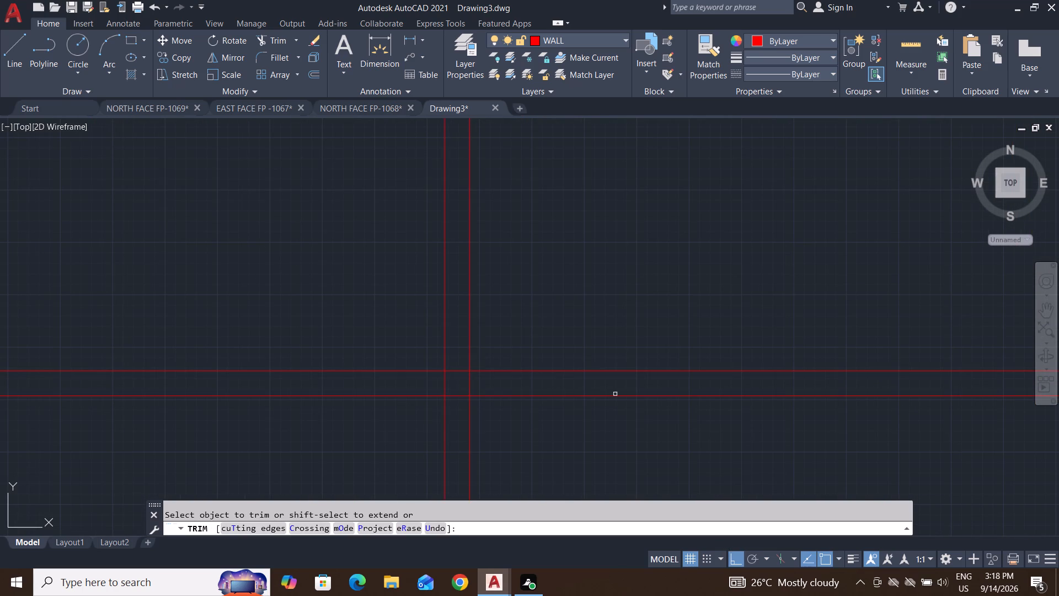
left_click(427, 382)
left_click(507, 384)
left_click(461, 357)
left_click(463, 422)
Trim open the junctions where the two long vertical partitions meet the top inner wall line.
scroll(561, 455, "down", 4)
middle_click_drag(561, 455, 632, 369)
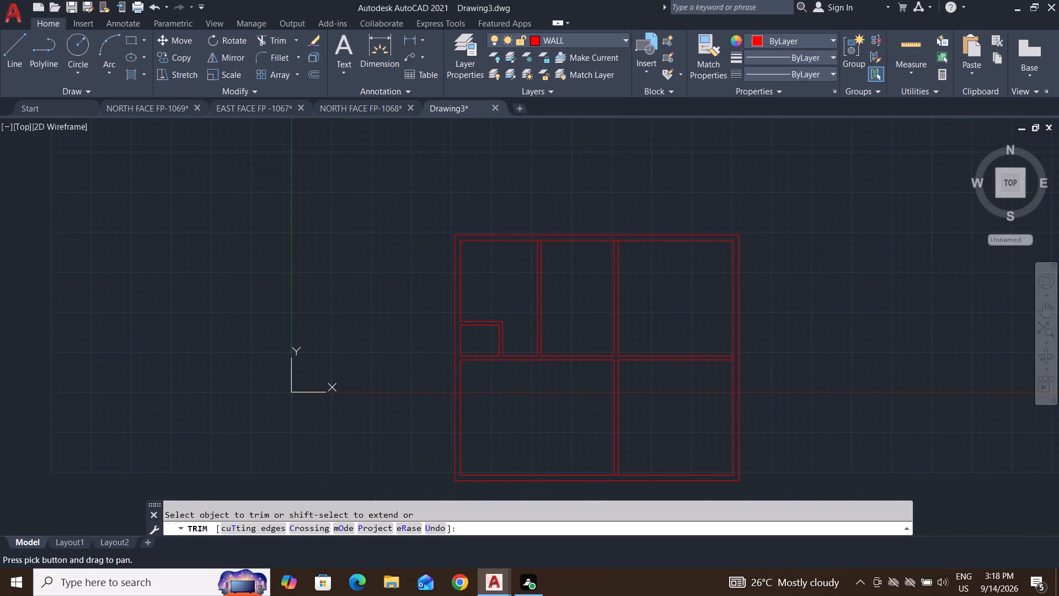
scroll(519, 212, "up", 3)
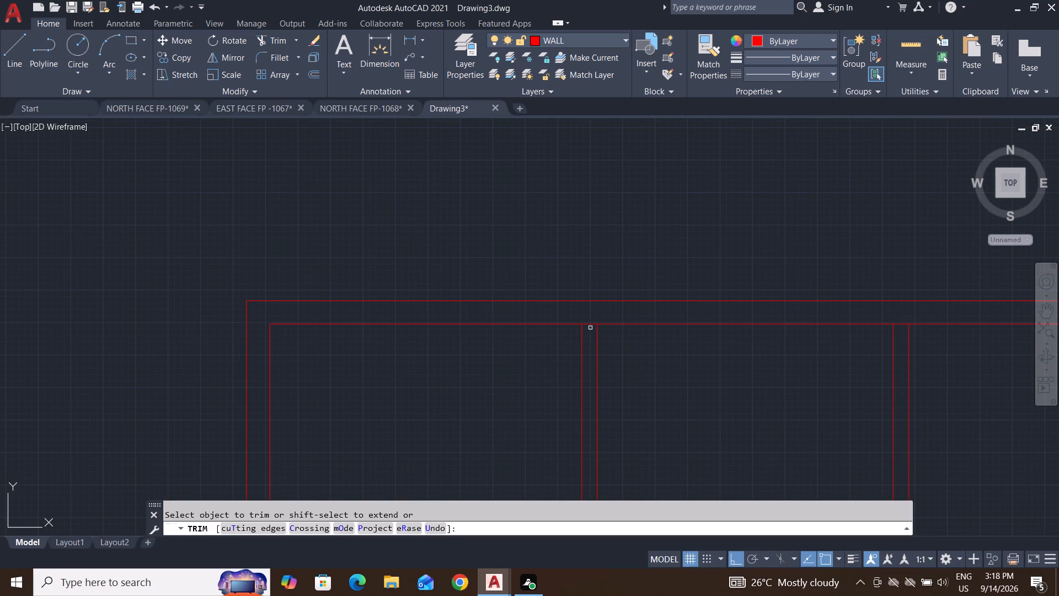
left_click(589, 325)
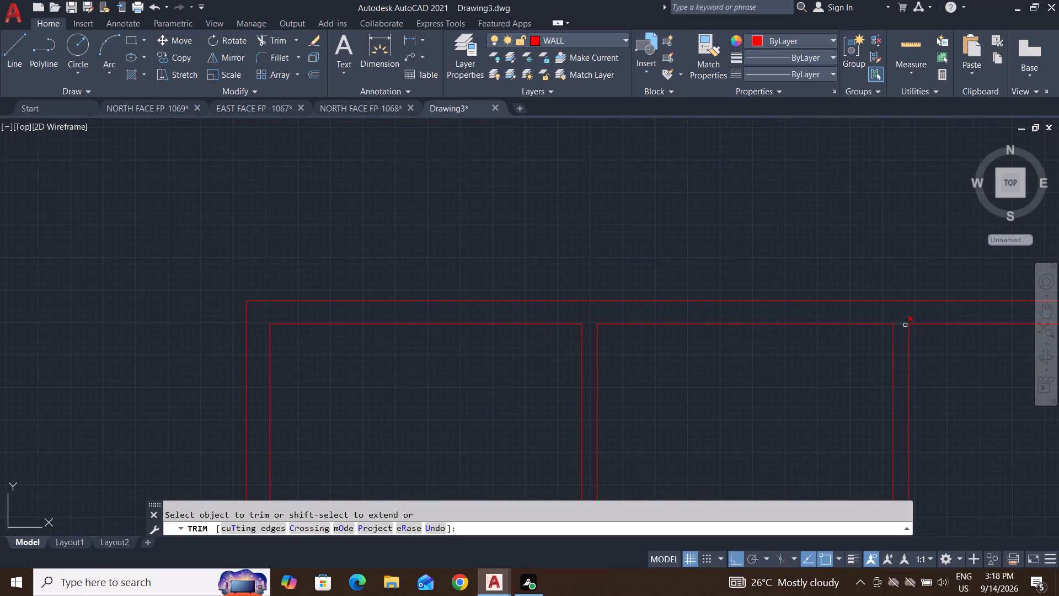
left_click(903, 324)
scroll(710, 312, "down", 3)
middle_click_drag(710, 343, 598, 236)
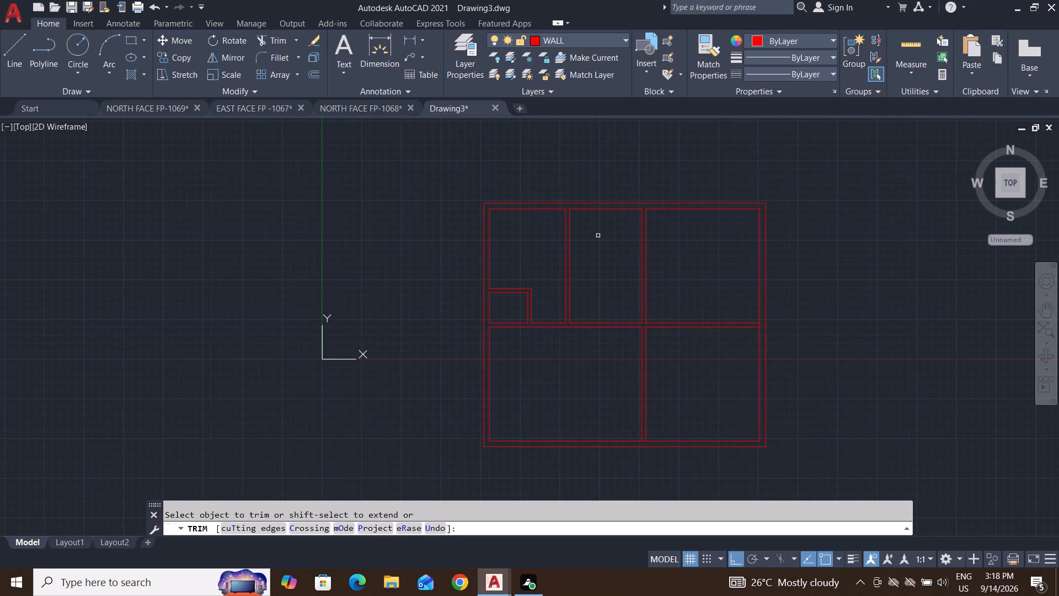
middle_click_drag(606, 289, 606, 236)
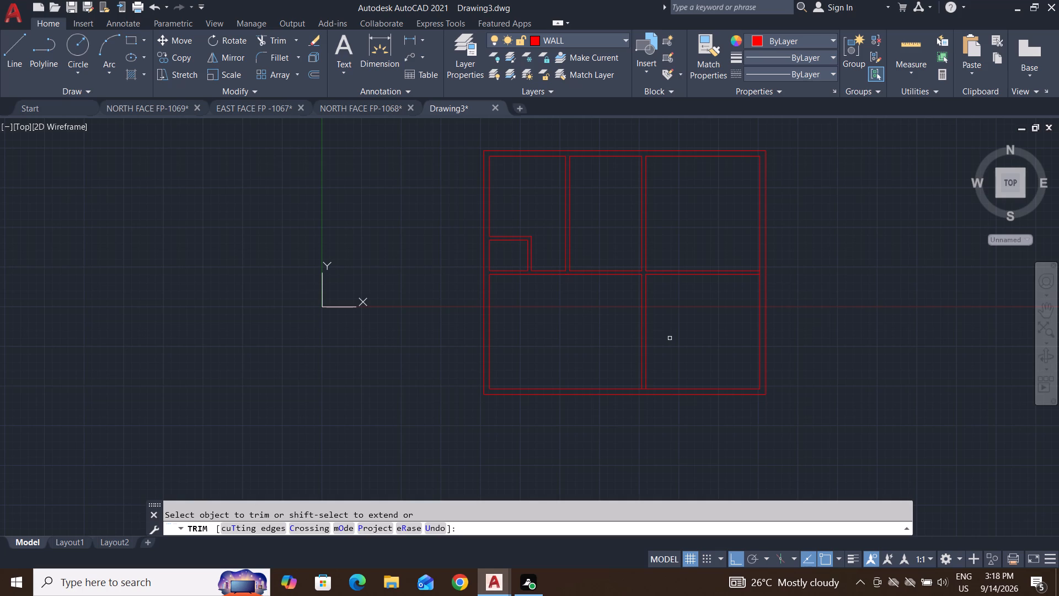
key("Escape")
key("Escape")
key("Escape")
key("Escape")
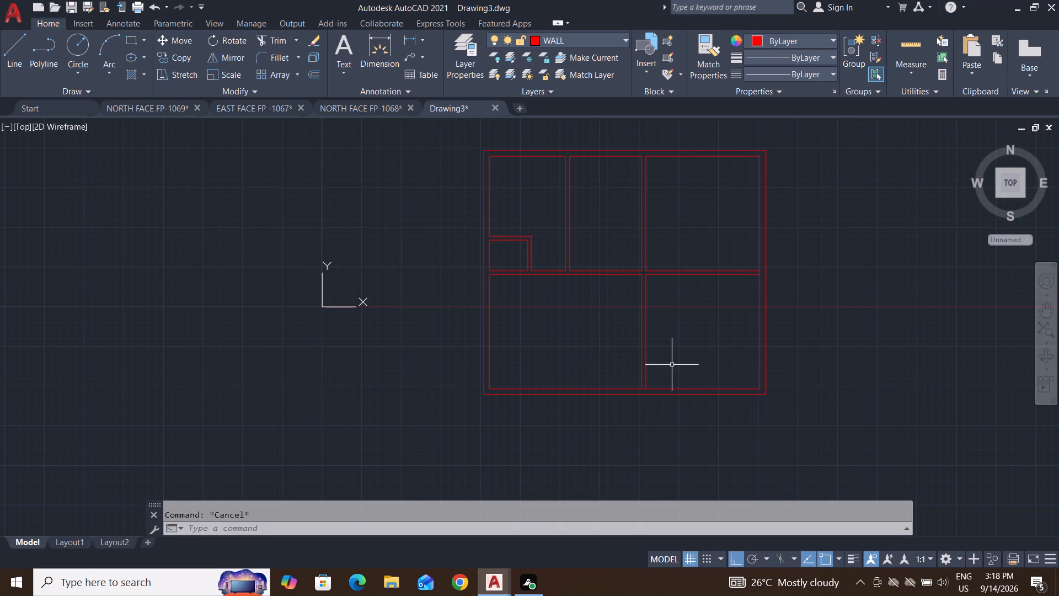
Offset the right inner wall line 4' inward to start a new vertical partition.
type("O")
key("space")
type("4'")
key("Return")
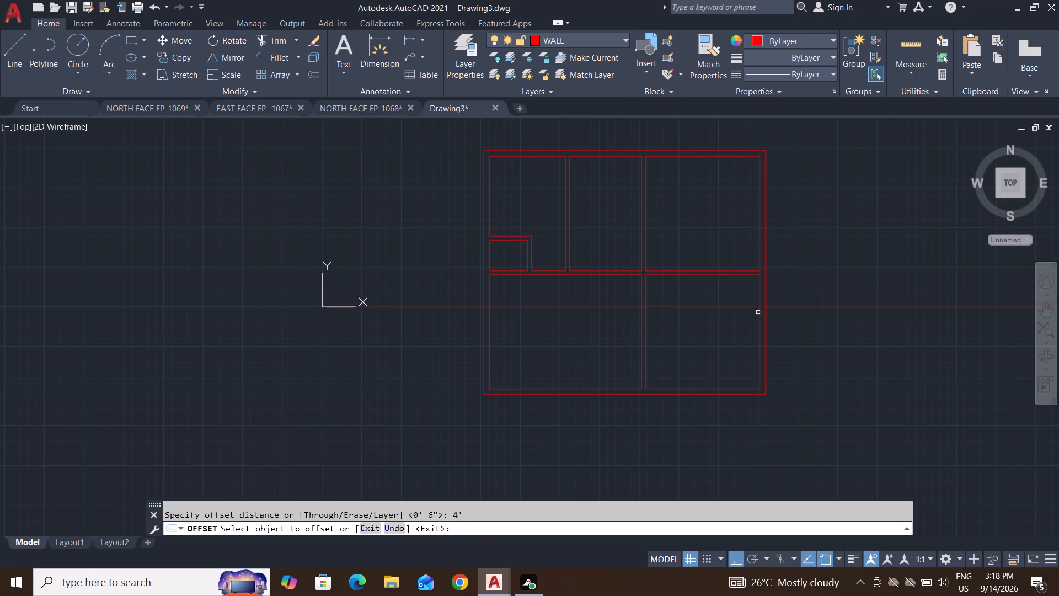
left_click_drag(759, 318, 753, 321)
left_click(666, 321)
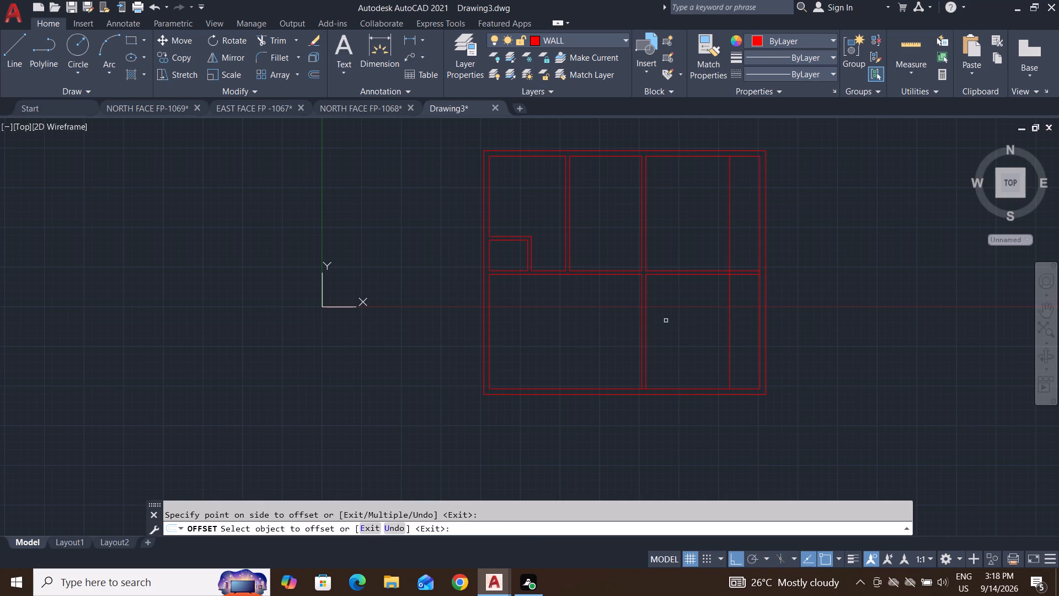
key("Escape")
key("Escape")
Offset the new vertical line 6" further inward to give the partition its thickness.
type("O 6")
key("shift+quotedbl")
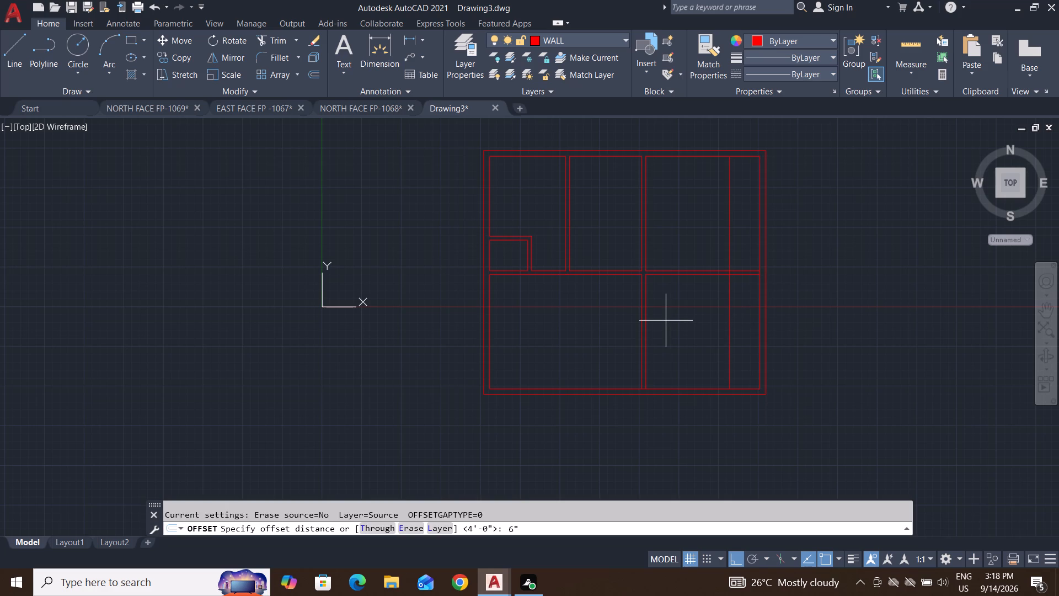
key("Return")
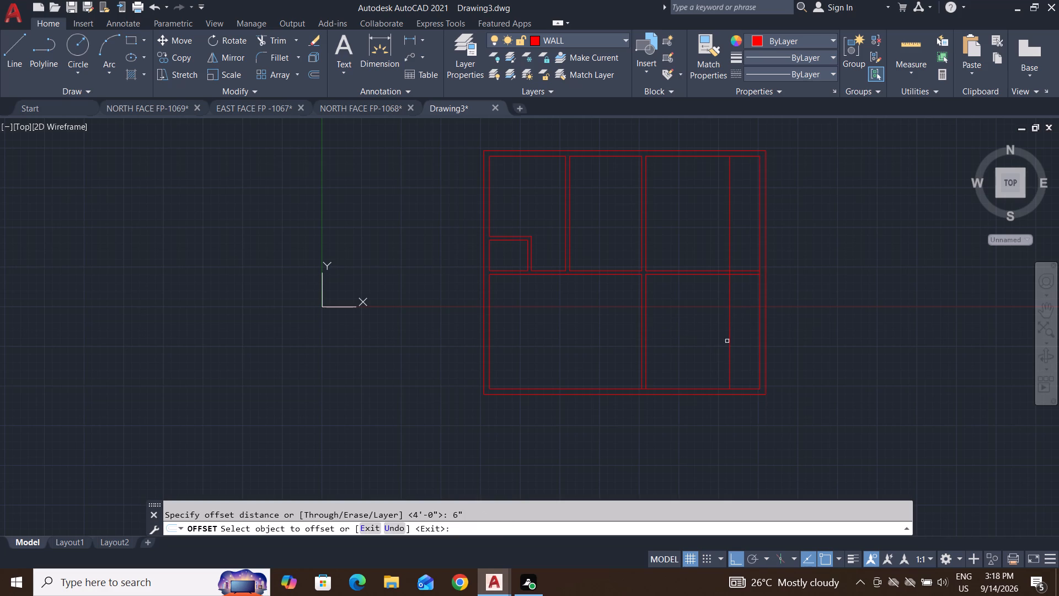
left_click_drag(729, 343, 716, 340)
left_click(670, 338)
key("Escape")
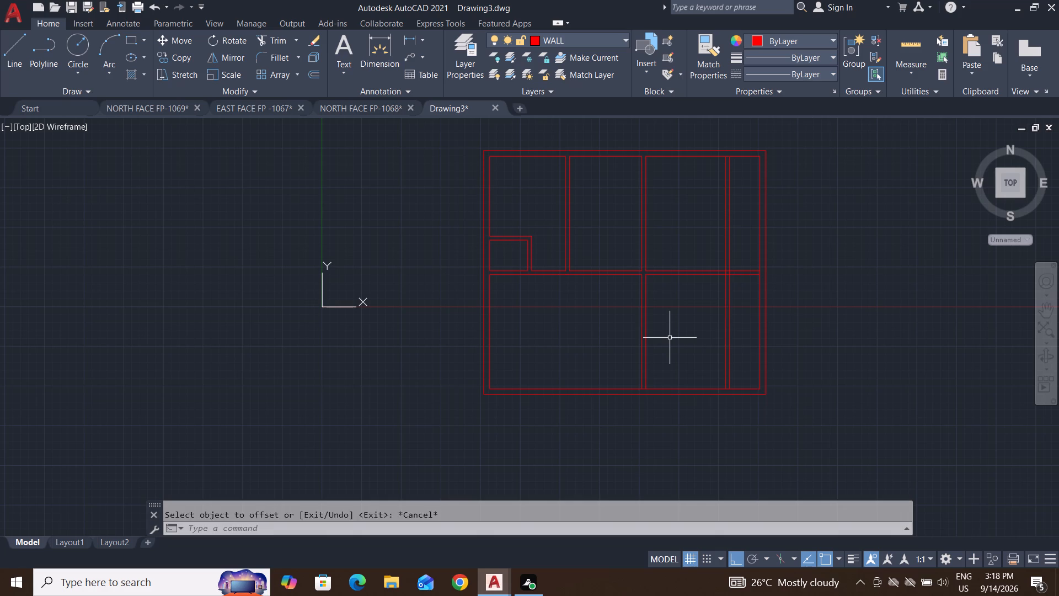
key("Escape")
key("Escape")
key("Escape")
key("Escape")
key("Escape")
key("Escape")
key("Escape")
key("Escape")
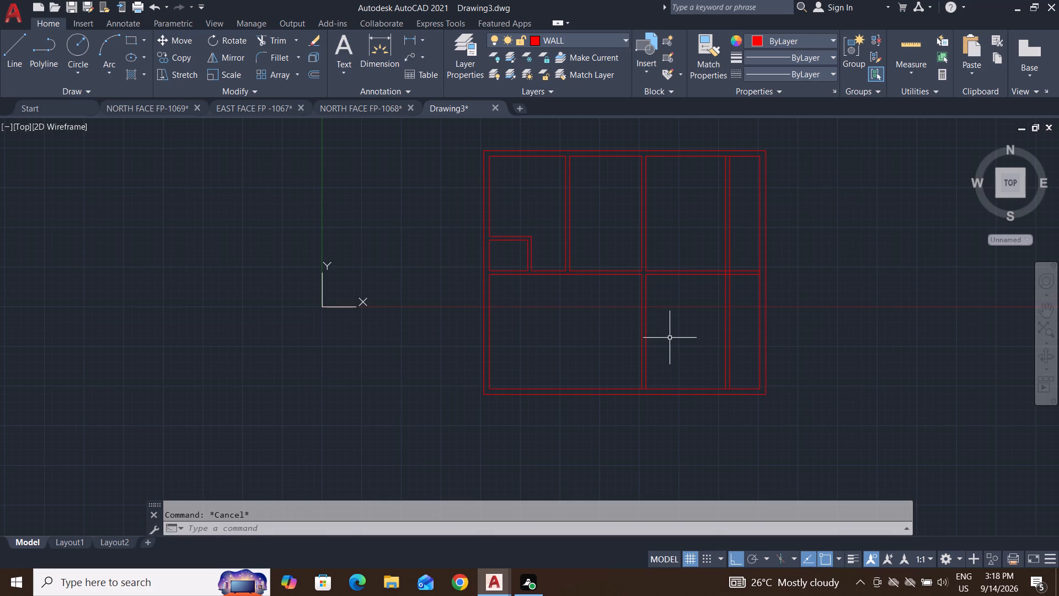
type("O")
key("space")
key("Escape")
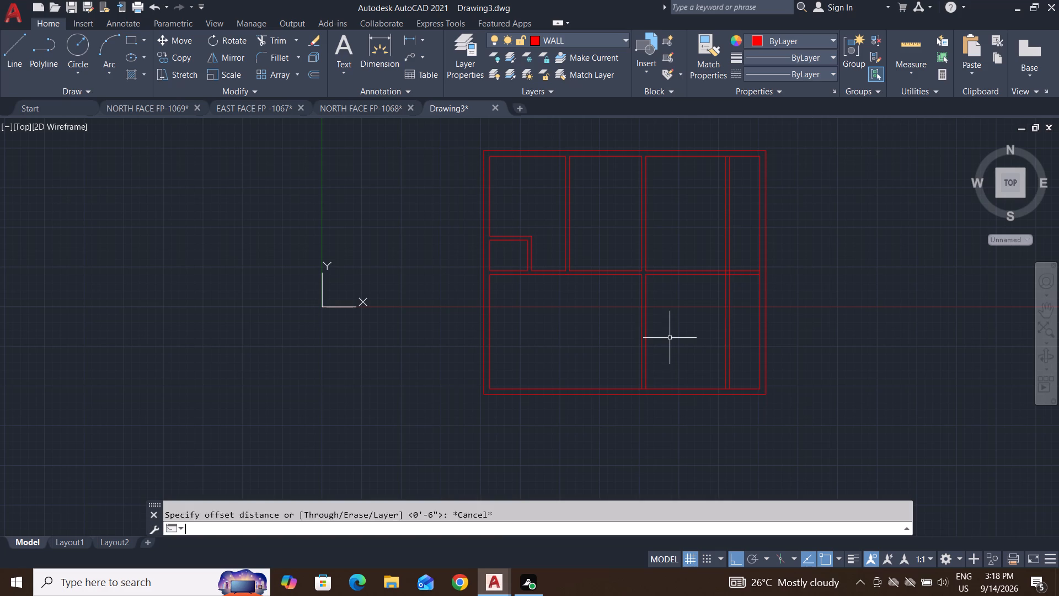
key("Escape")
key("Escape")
Offset the lower line of the central horizontal partition 7'3" downward in the right bay.
type("O 7'3\"")
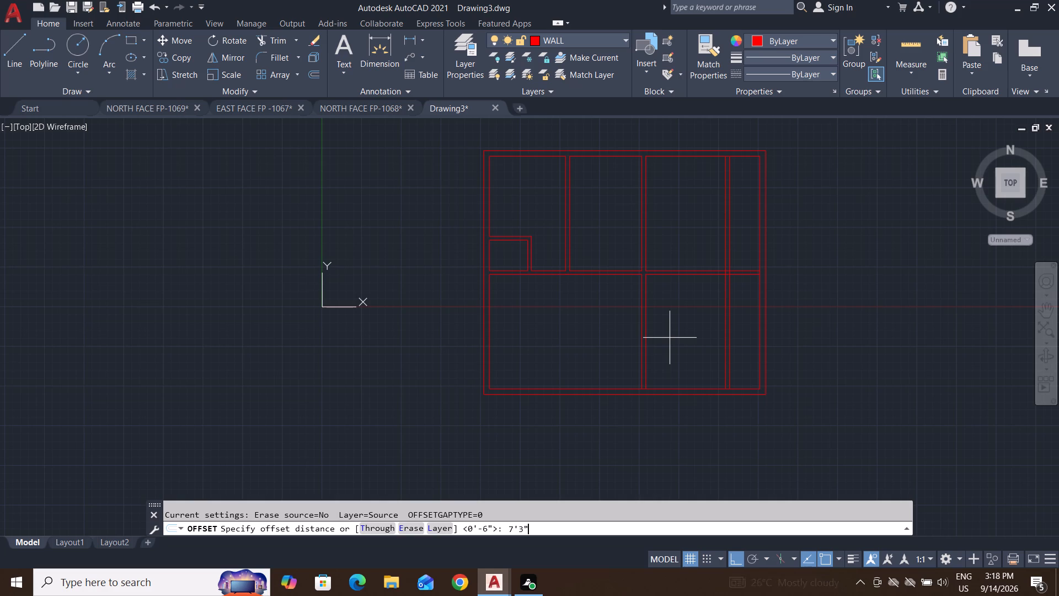
key("Return")
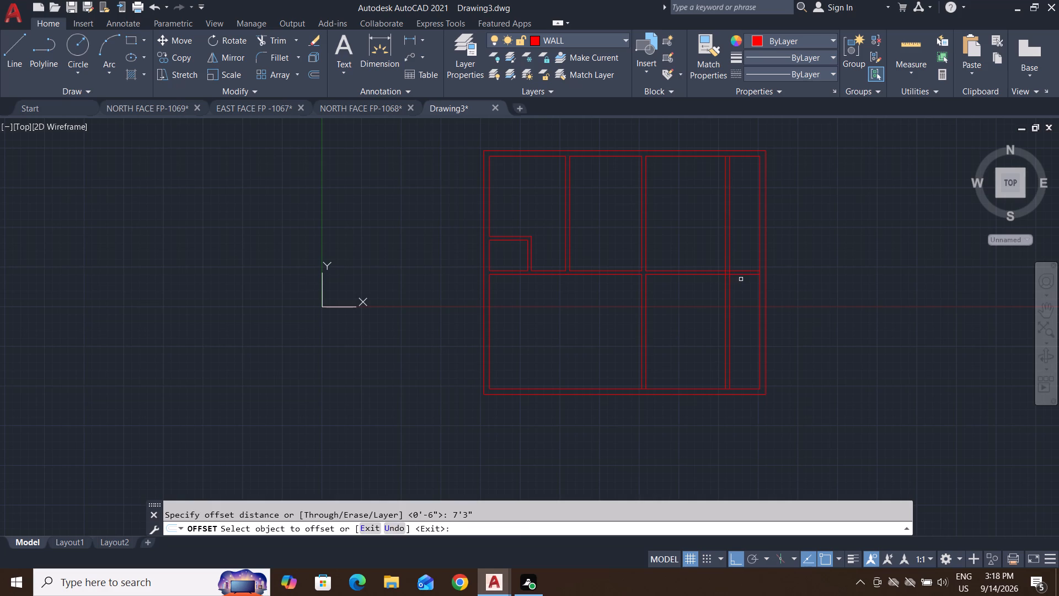
left_click(744, 275)
left_click(741, 334)
key("Escape")
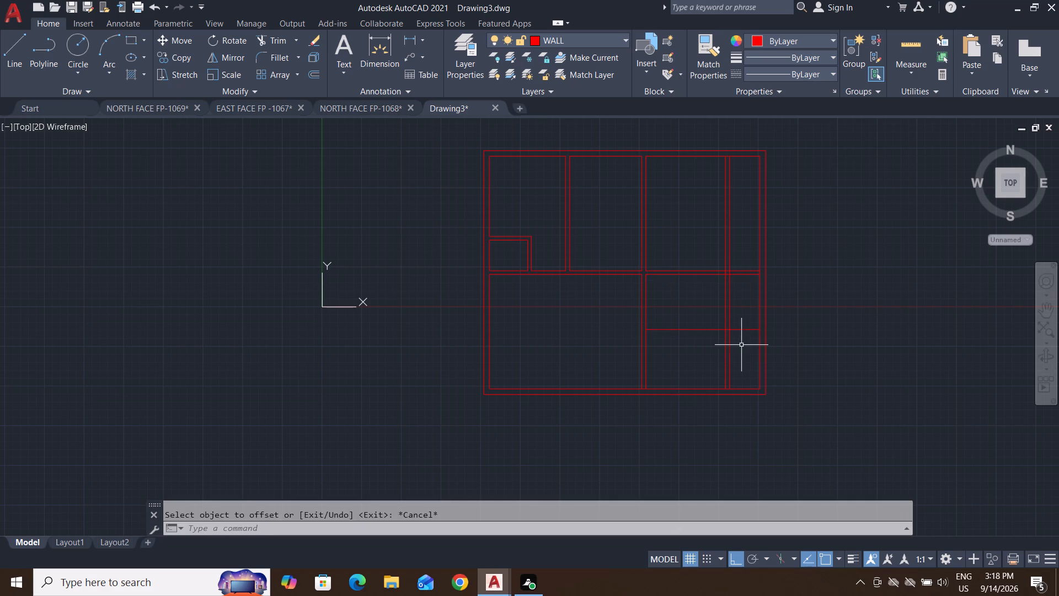
key("Escape")
Offset the new horizontal line in the right bay 6" downward to form the partition's thickness.
type("O 6")
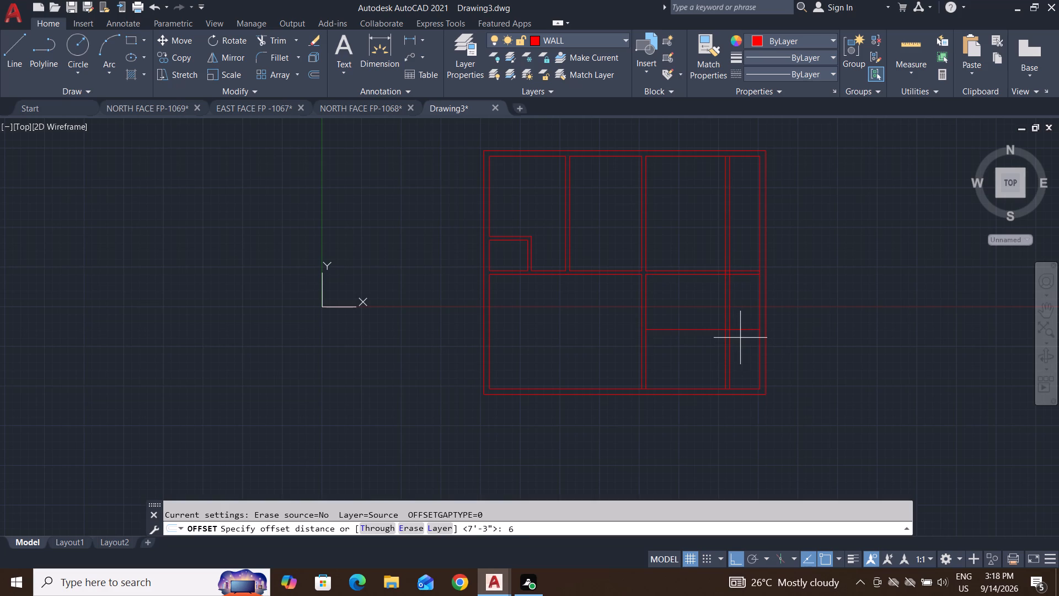
key("shift+quotedbl")
key("Return")
left_click(748, 329)
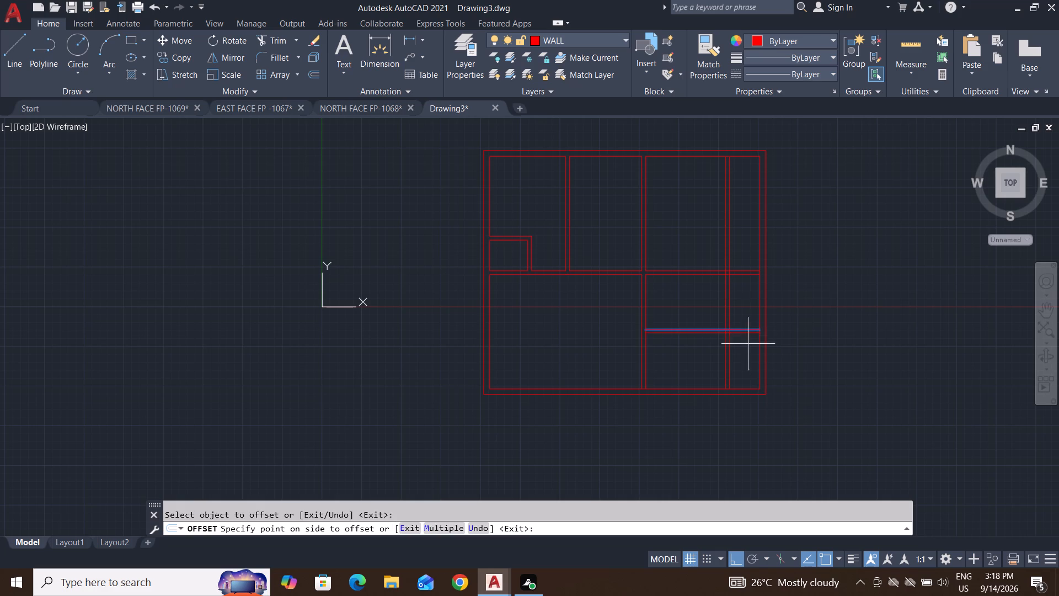
left_click(748, 370)
key("Escape")
key("Escape")
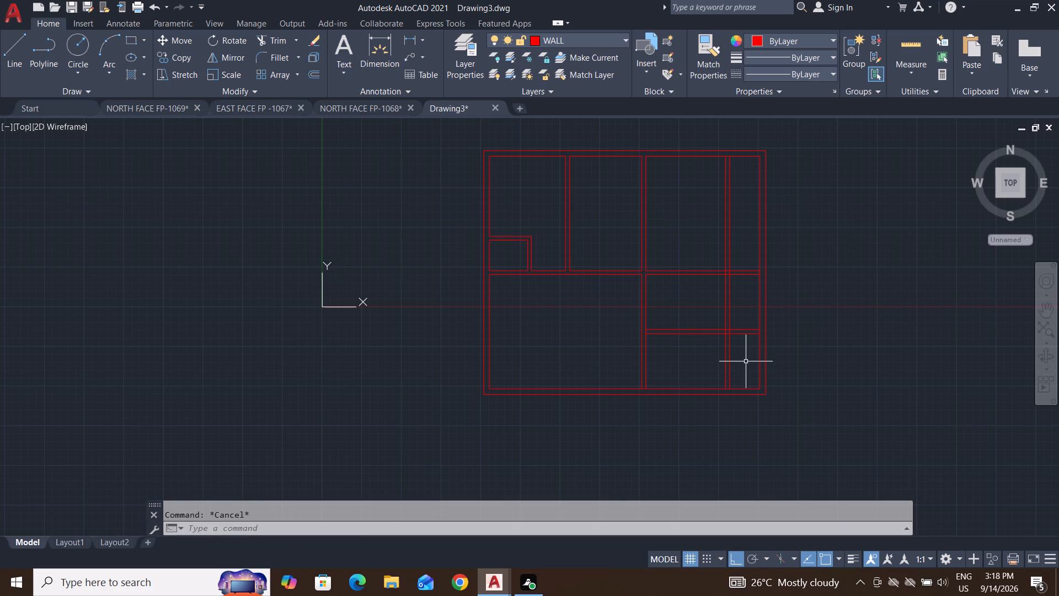
key("Escape")
key("Escape")
key("Escape")
key("Escape")
key("Escape")
key("Escape")
key("Escape")
key("Escape")
key("Escape")
Trim away the new horizontal partition between the second long vertical partition and the new vertical partition.
type("TR")
key("space")
left_click(694, 355)
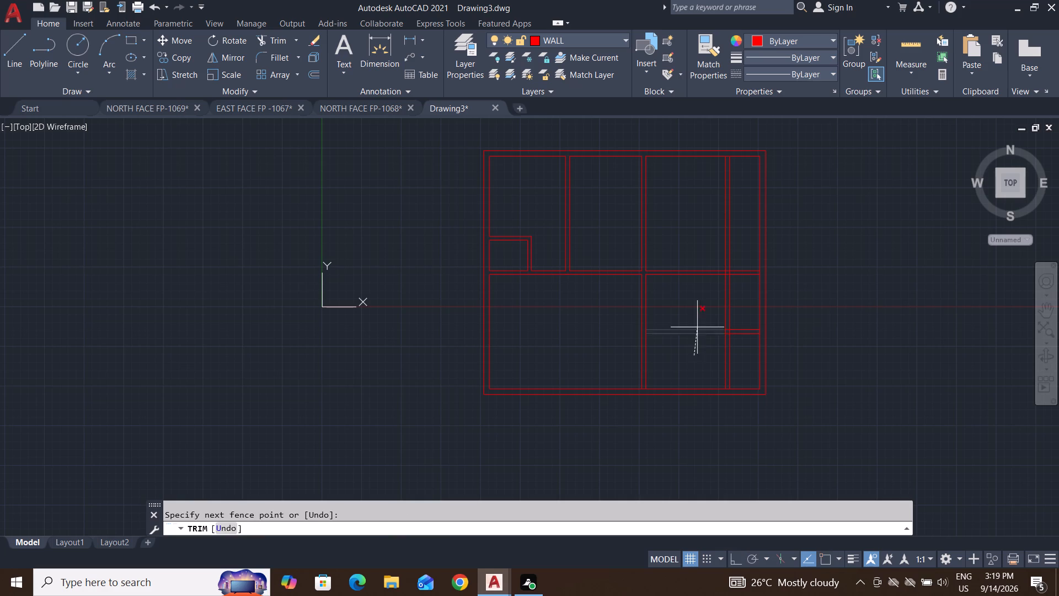
left_click(699, 310)
Trim open the short horizontal partition's junctions with the right inner wall and the new vertical partition.
scroll(748, 326, "up", 4)
left_click(796, 358)
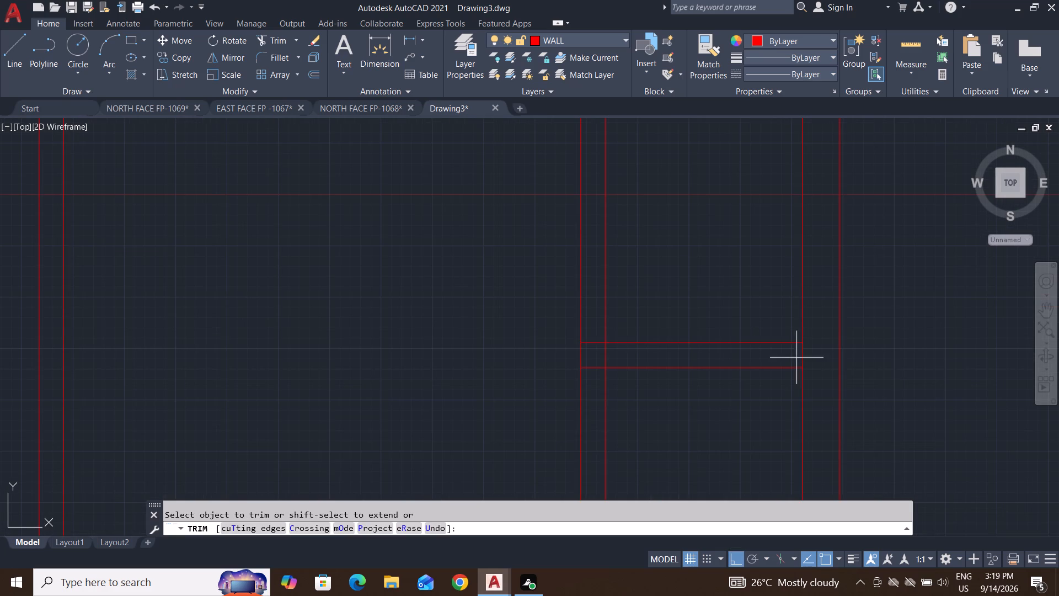
left_click(823, 363)
left_click(593, 328)
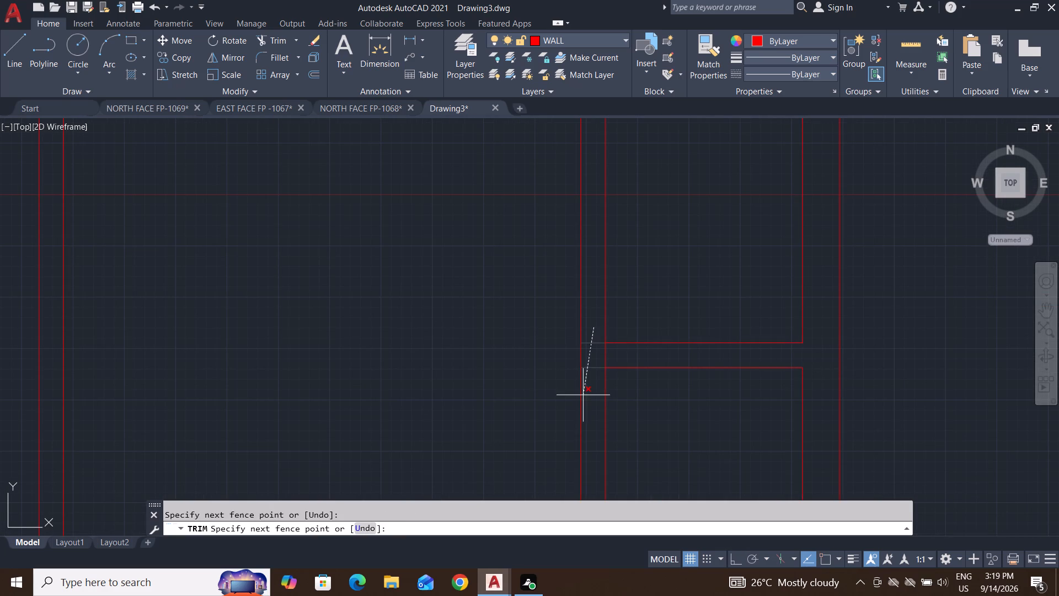
left_click(593, 398)
left_click(604, 356)
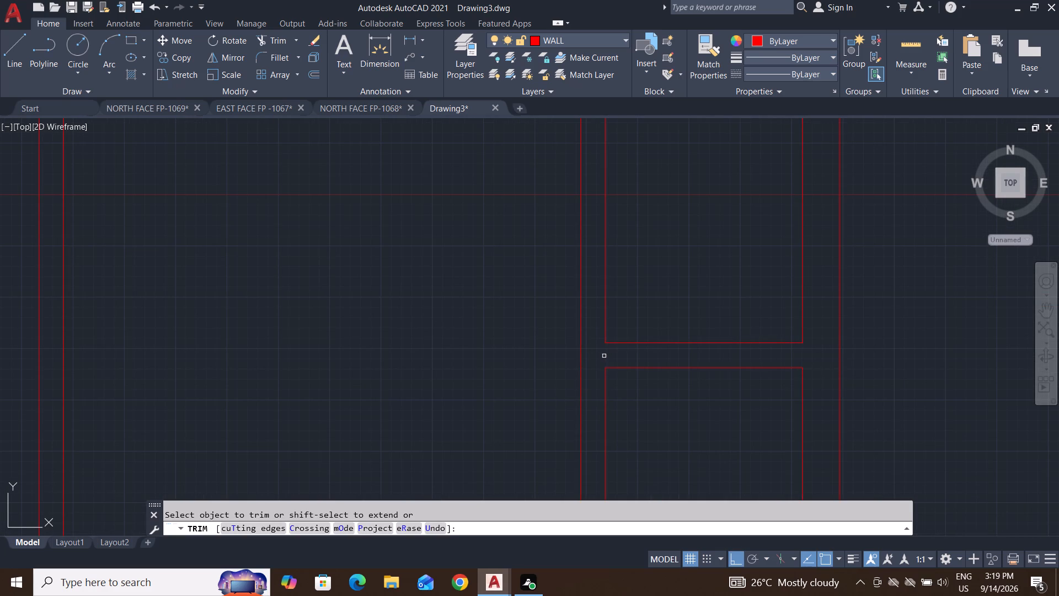
Trim open the central horizontal partition's junctions with the right inner wall and the new vertical partition.
scroll(742, 389, "down", 6)
middle_click(763, 321)
middle_click(763, 321)
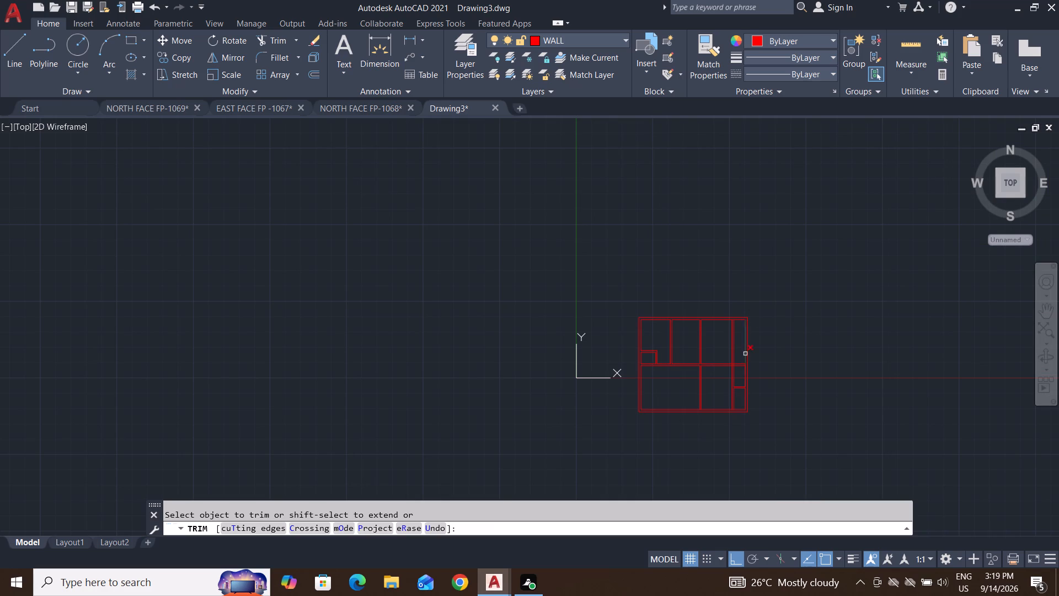
scroll(734, 379, "up", 4)
scroll(775, 322, "up", 2)
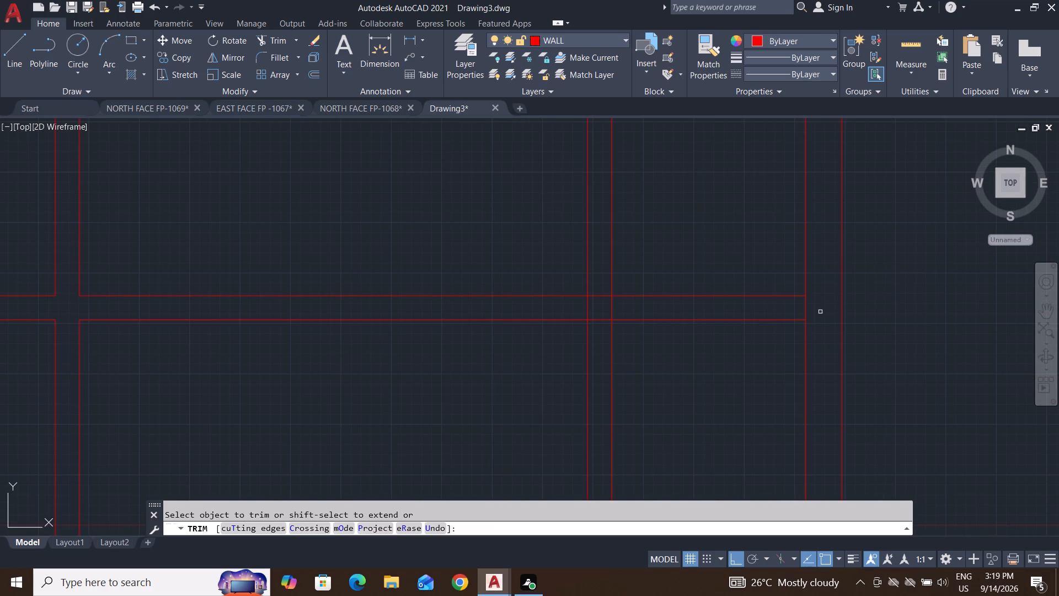
left_click(822, 310)
left_click(539, 311)
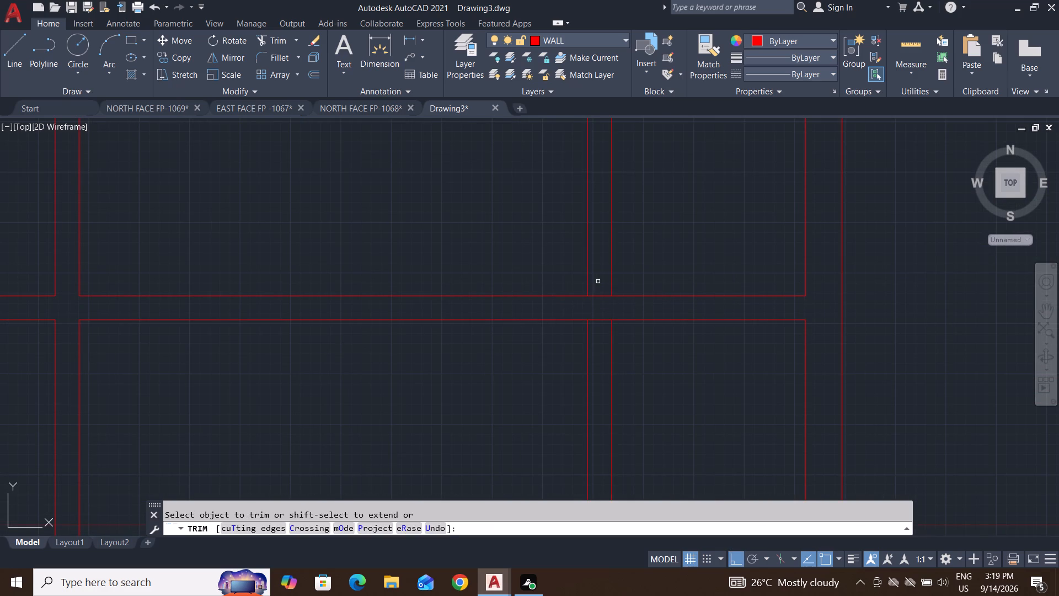
left_click(598, 281)
left_click(600, 343)
scroll(690, 351, "down", 3)
key("Escape")
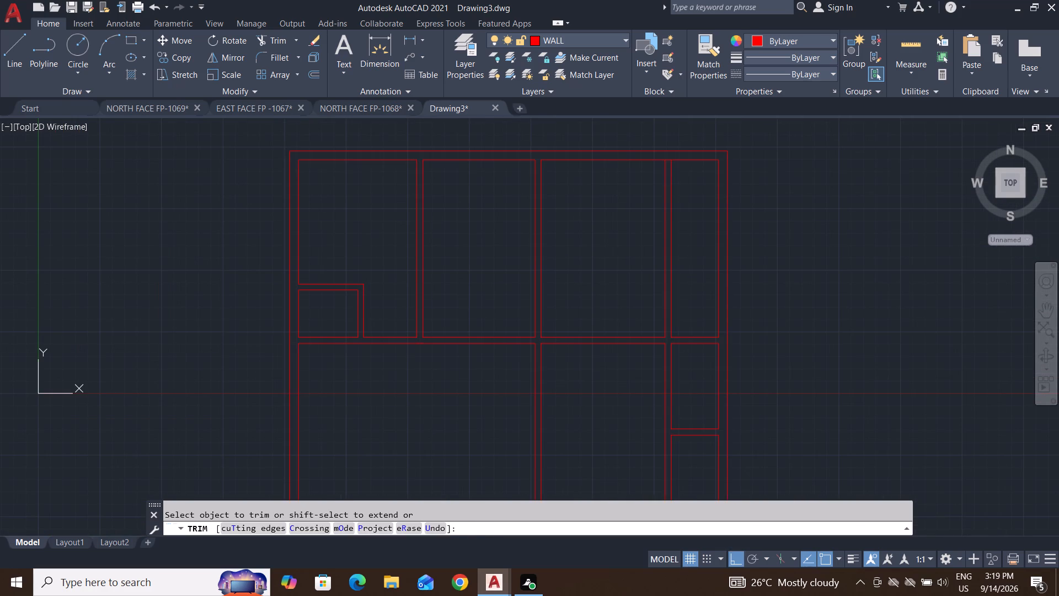
key("Escape")
key("Escape")
key("Escape")
middle_click_drag(803, 382, 812, 337)
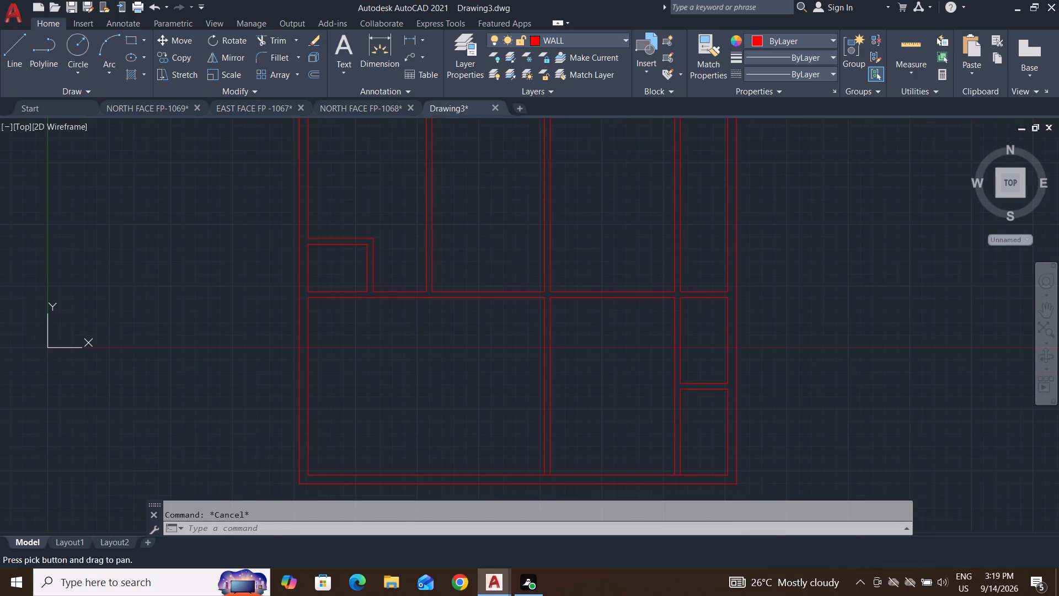
key("Escape")
key("Escape")
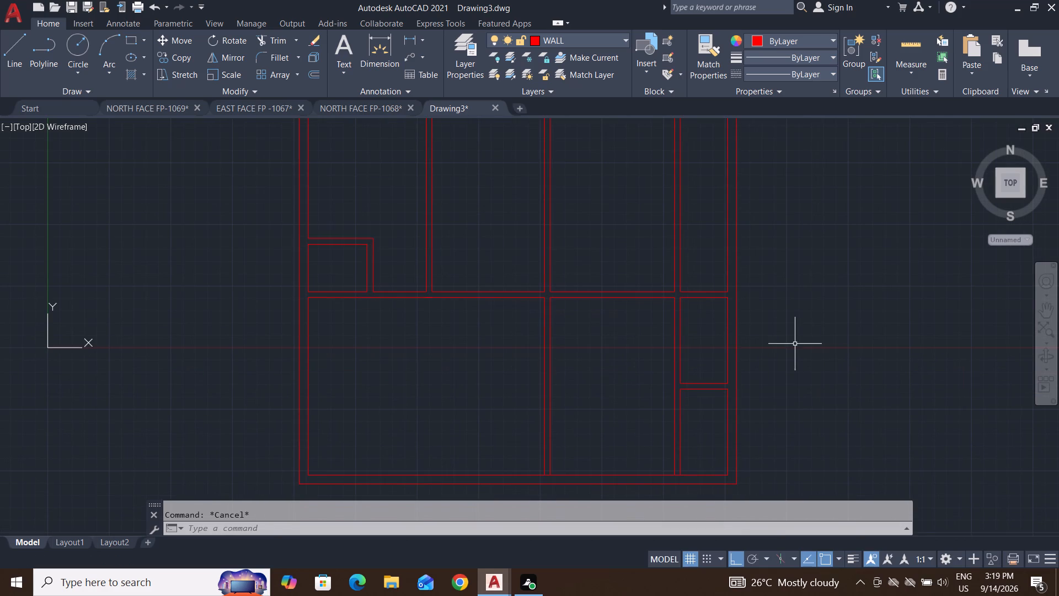
key("Escape")
key("Escape")
Extend the right inner wall line and the new vertical partition's right line back across the central horizontal partition.
scroll(708, 300, "up", 2)
key("Escape")
key("Escape")
type("EX")
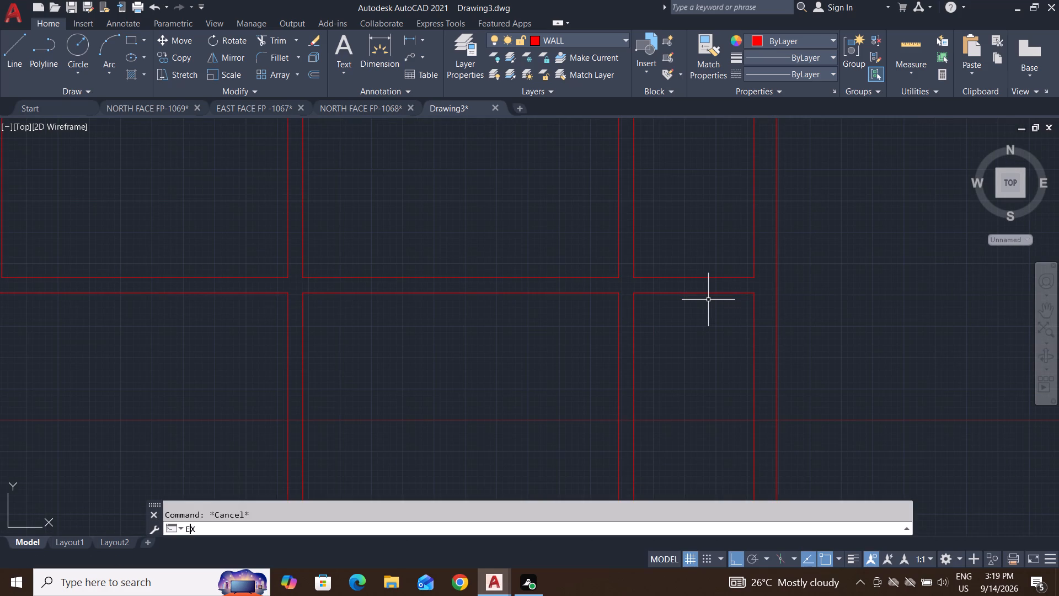
key("space")
key("space")
left_click(753, 267)
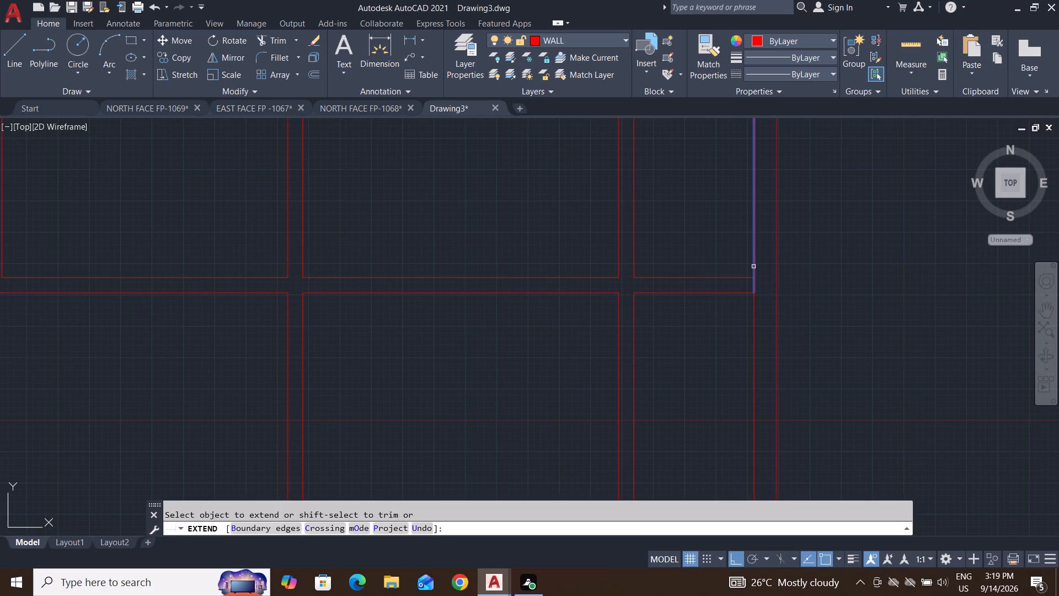
left_click(632, 263)
key("Escape")
key("Escape")
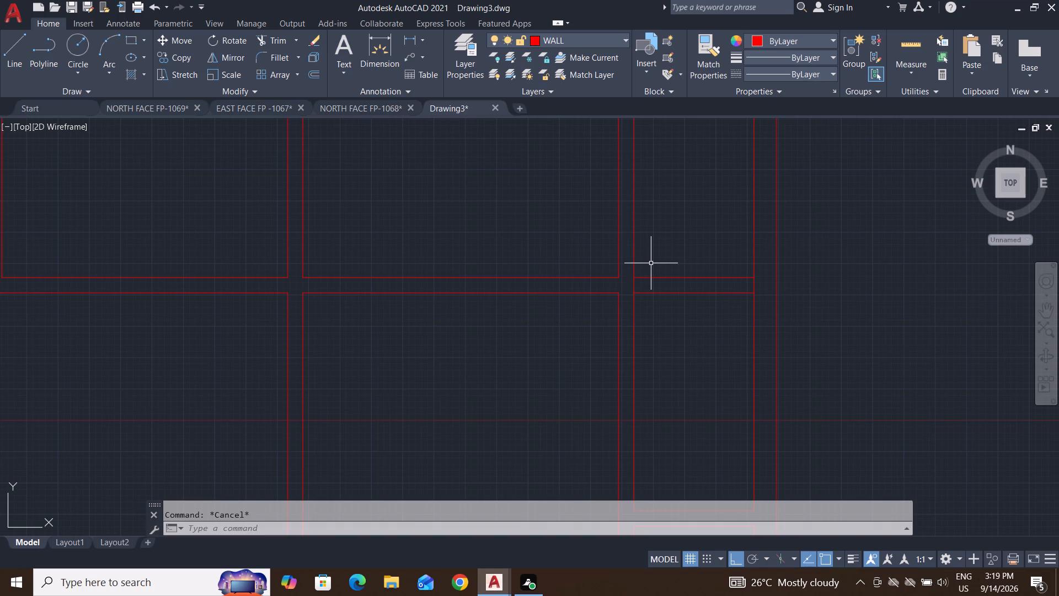
Offset the right inner wall line and the new vertical partition's right line 5" inward, above the central horizontal partition.
key("Escape")
key("Escape")
key("Escape")
type("O 5\"")
key("Return")
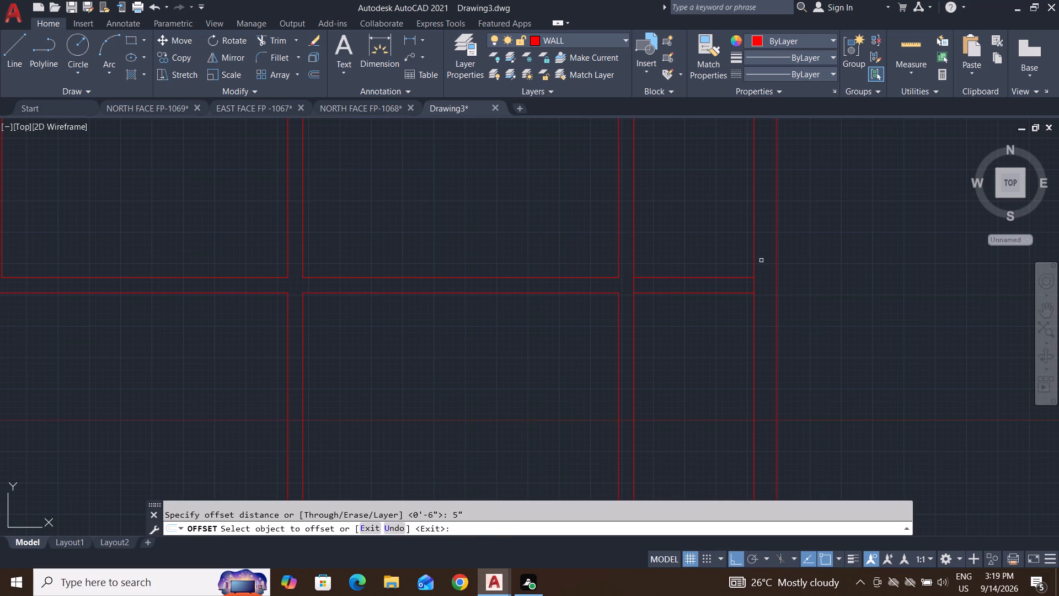
left_click(753, 256)
left_click(747, 252)
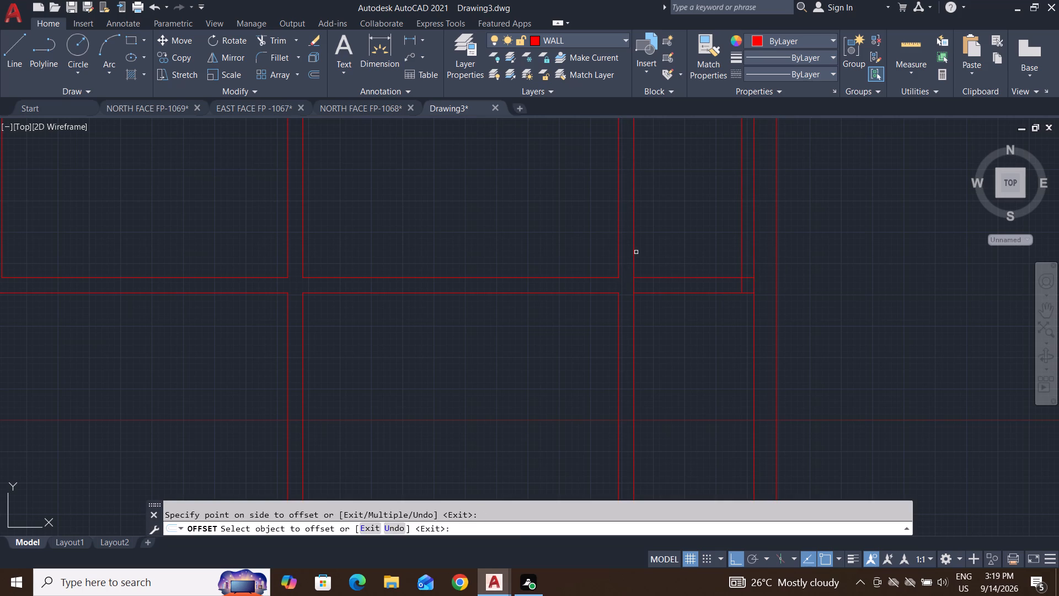
left_click(634, 253)
left_click(696, 253)
key("Escape")
key("Escape")
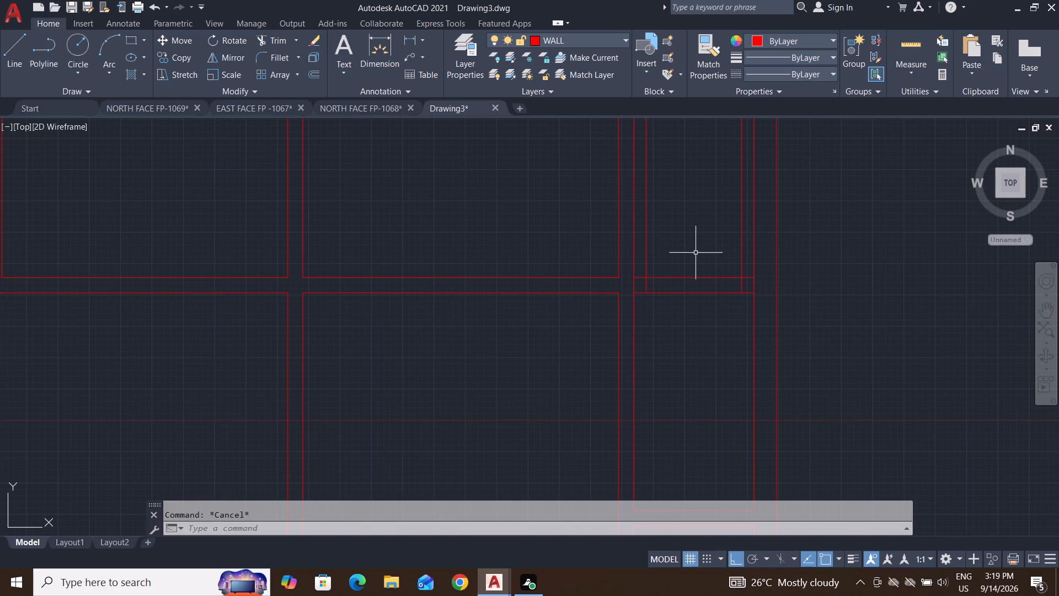
key("Escape")
key("Escape")
key("Escape")
key("Escape")
key("Escape")
Offset the 5" line beside the right inner wall another 5" toward the new vertical partition.
key("Escape")
key("Escape")
key("Escape")
key("Escape")
type("O 5\"")
key("Return")
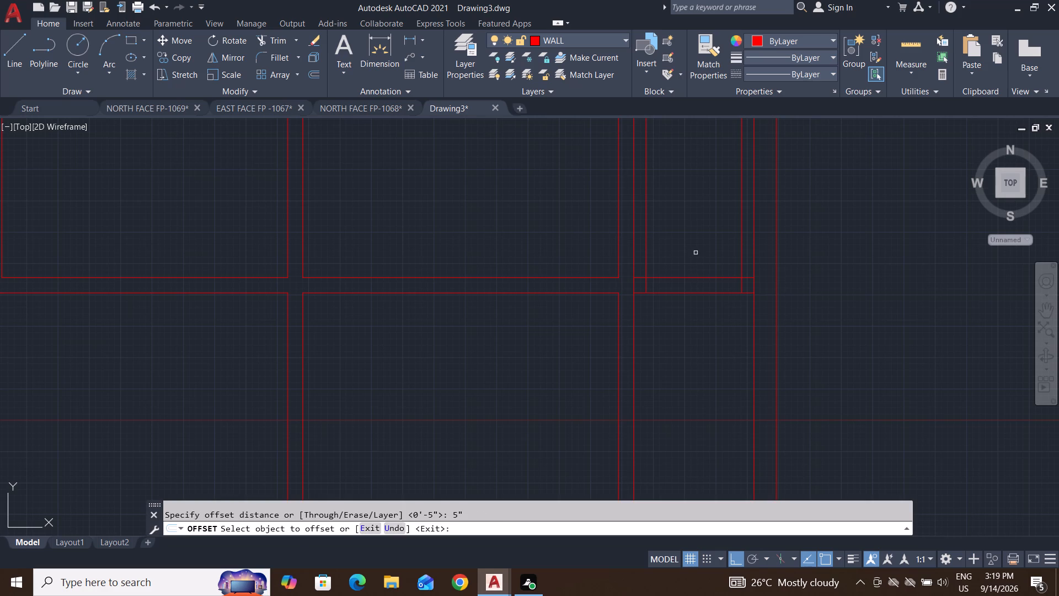
left_click_drag(741, 271, 734, 271)
left_click(725, 268)
key("Escape")
key("Escape")
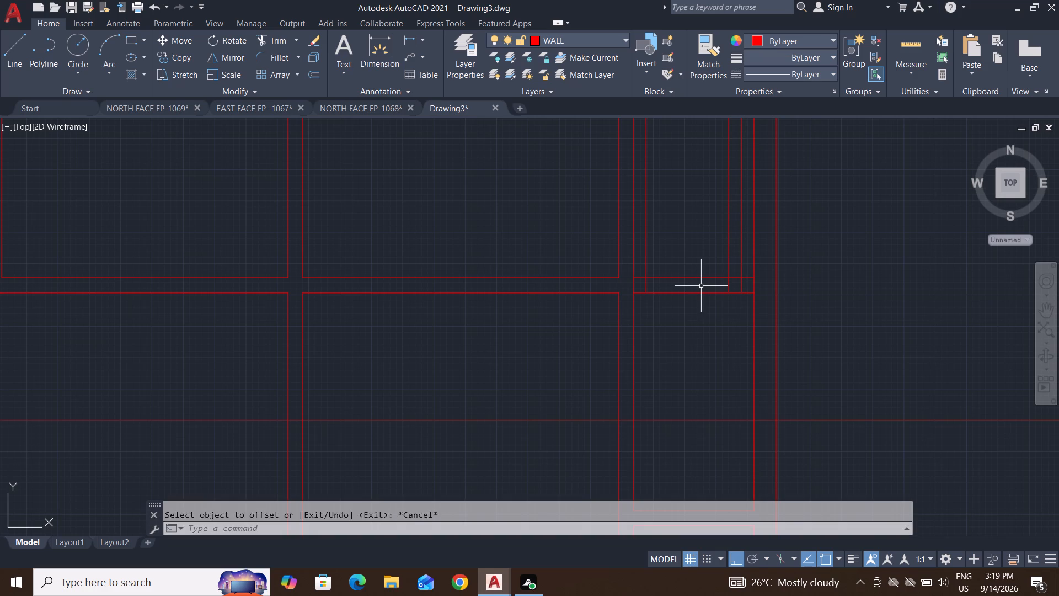
key("Escape")
key("Escape")
Trim a door opening in the central horizontal partition beside the right wall, clearing the leftover offset lines and wall junctions.
type("TR")
key("space")
key("space")
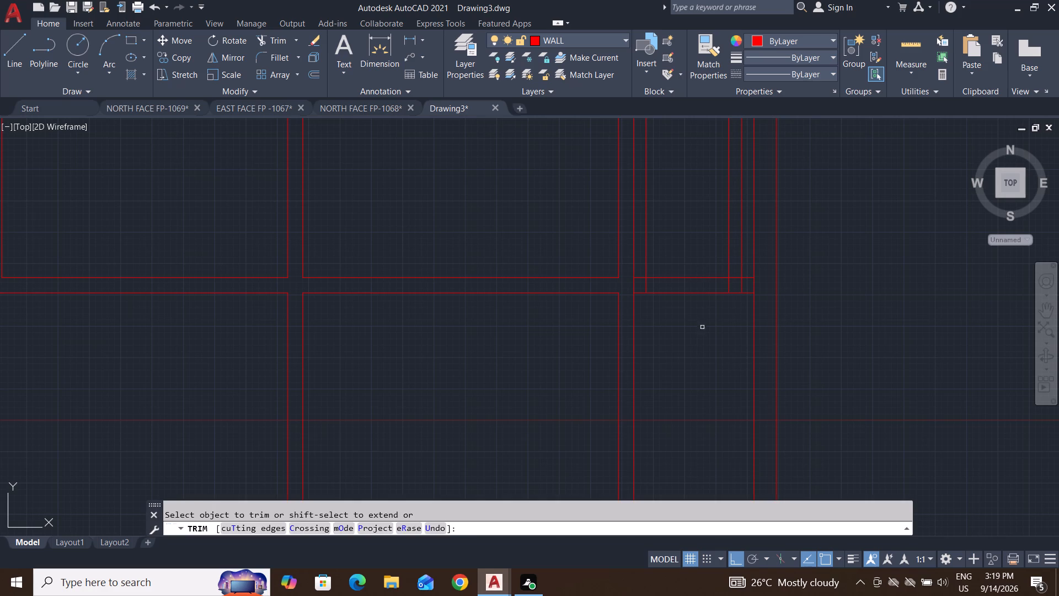
left_click(705, 338)
left_click(688, 223)
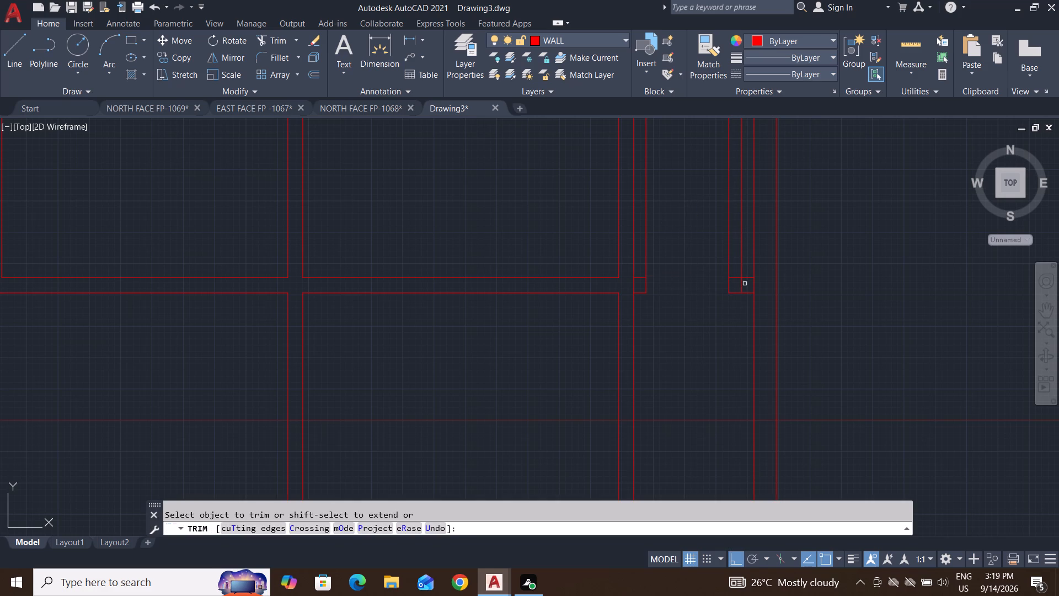
left_click(739, 284)
left_click(765, 284)
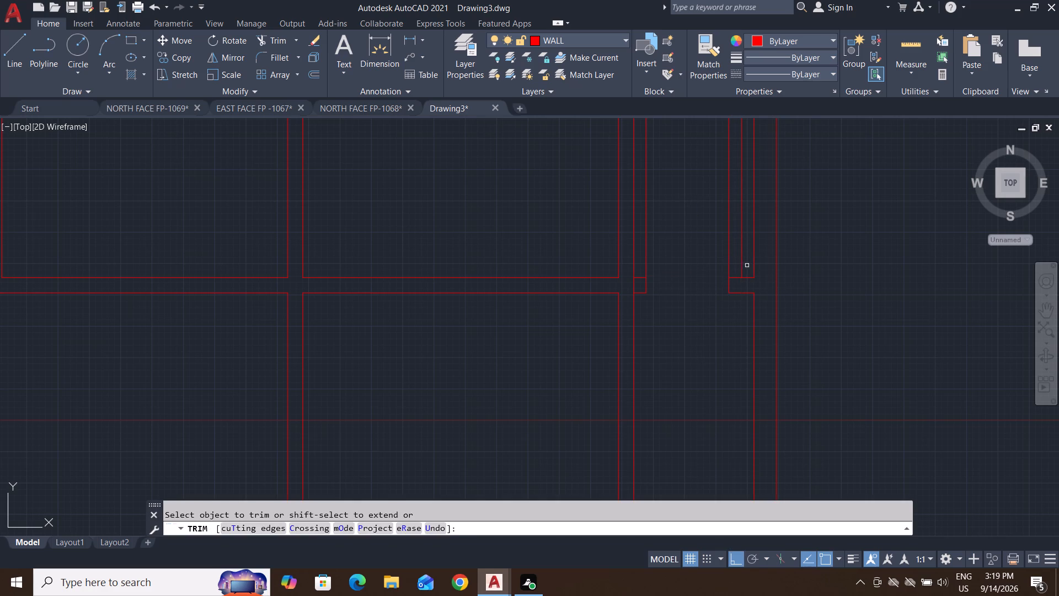
left_click(747, 265)
left_click(641, 256)
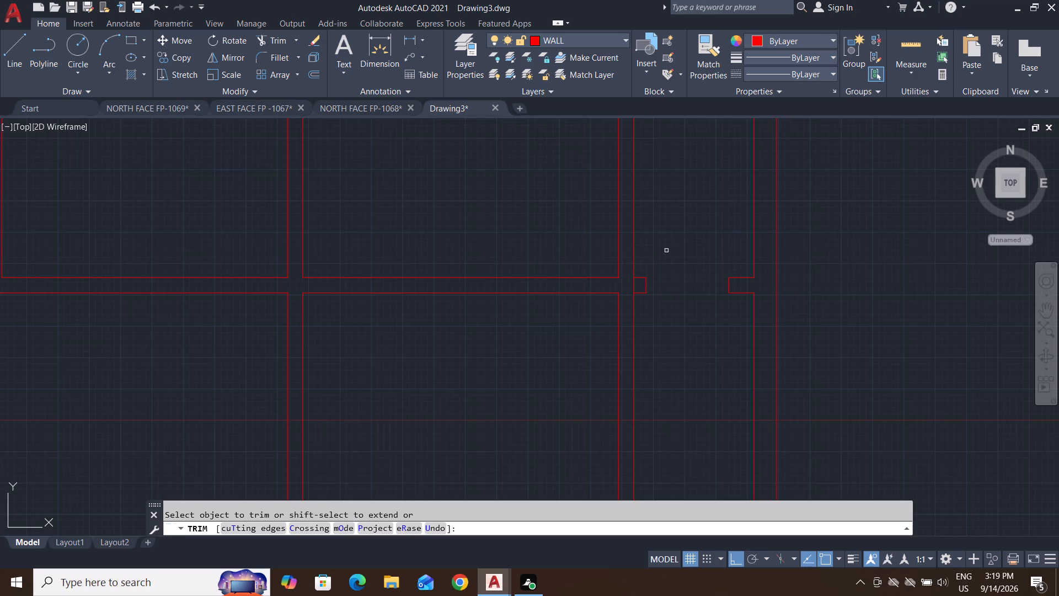
left_click(634, 289)
key("Escape")
key("Escape")
key("Escape")
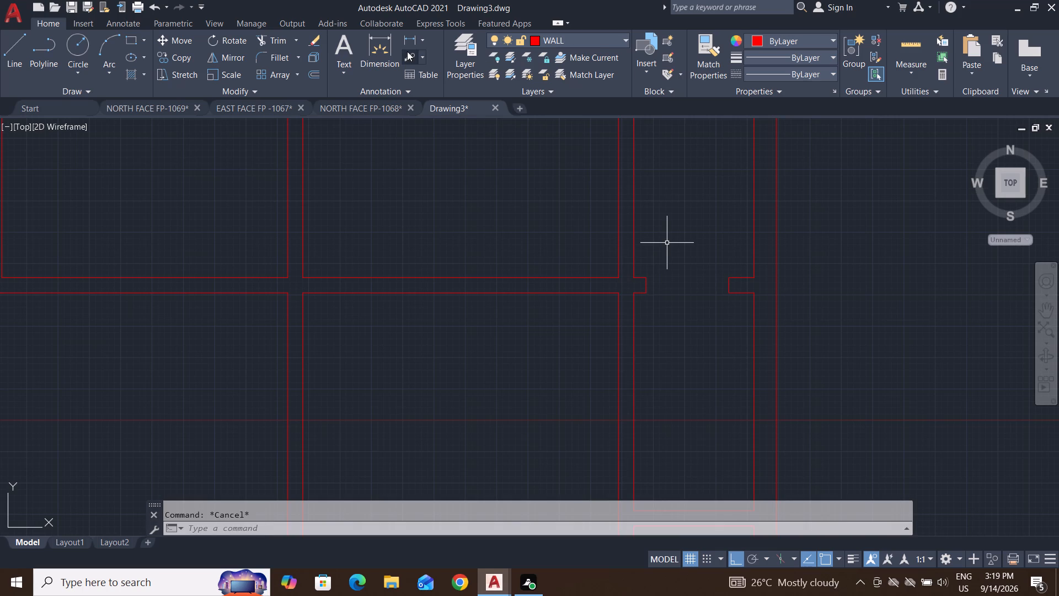
key("Escape")
Measure the width of the new door opening between its two jambs.
left_click(408, 38)
scroll(708, 298, "up", 3)
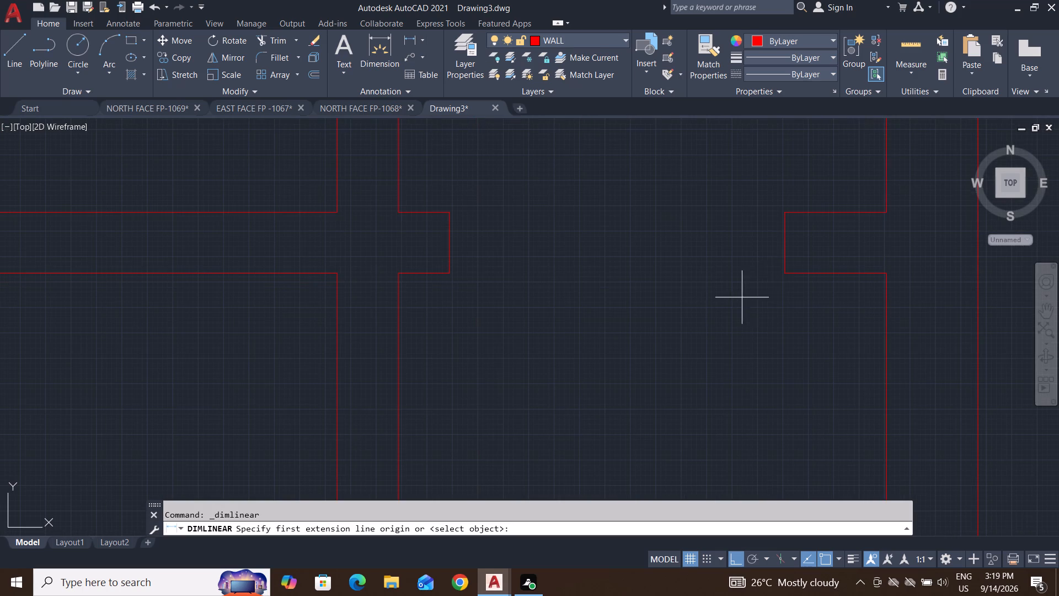
left_click(784, 273)
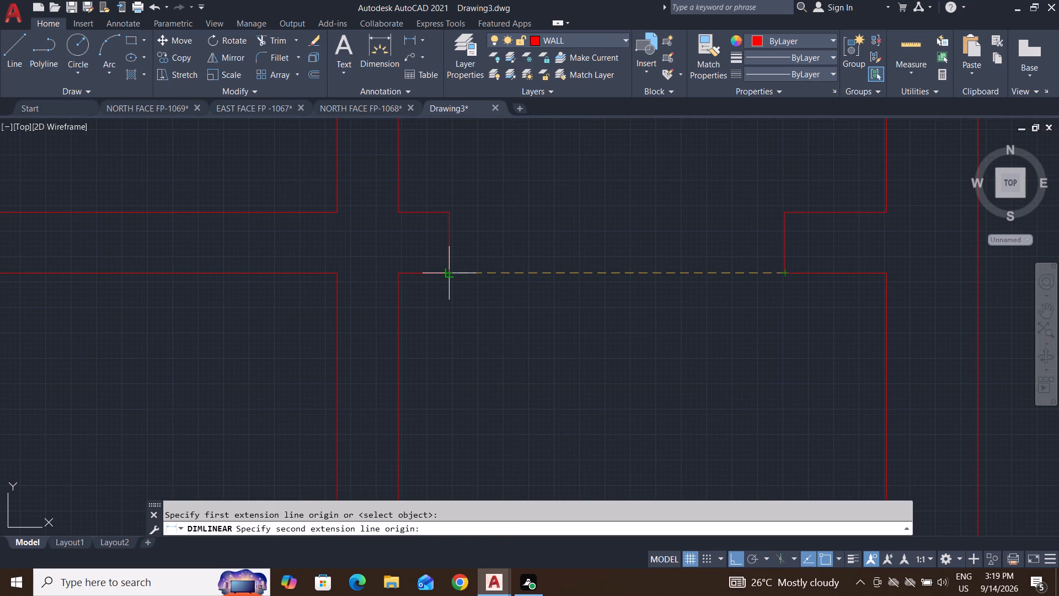
left_click(449, 275)
key("Escape")
key("Escape")
key("Escape")
key("Escape")
key("Escape")
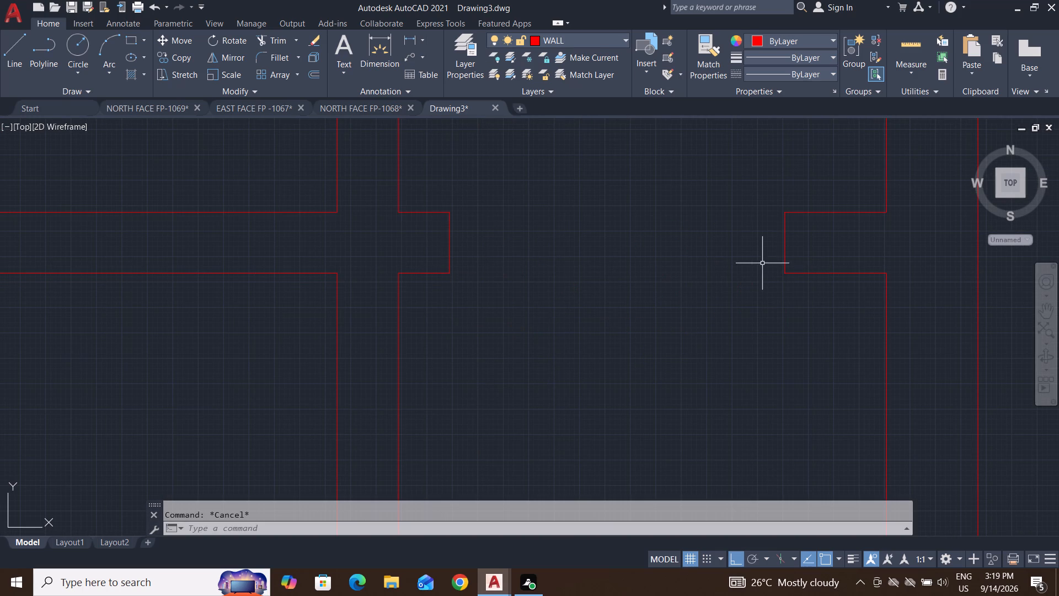
key("Escape")
key("Escape")
key("Escape")
Offset the door opening's jamb on the vertical partition side 3' toward the right wall.
key("o")
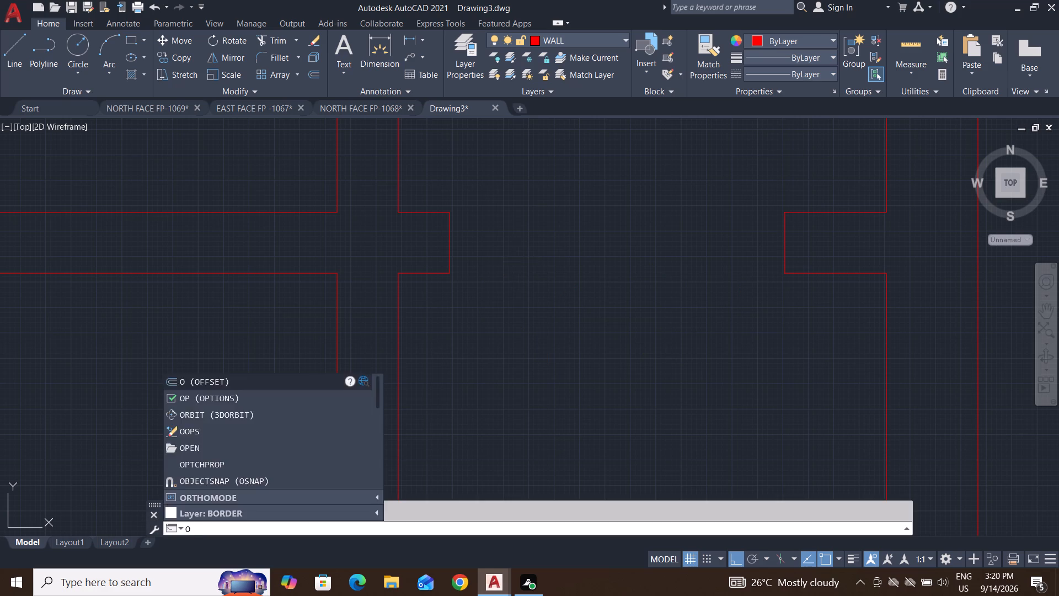
key("Escape")
key("Escape")
type("O 3'")
key("Return")
left_click(448, 251)
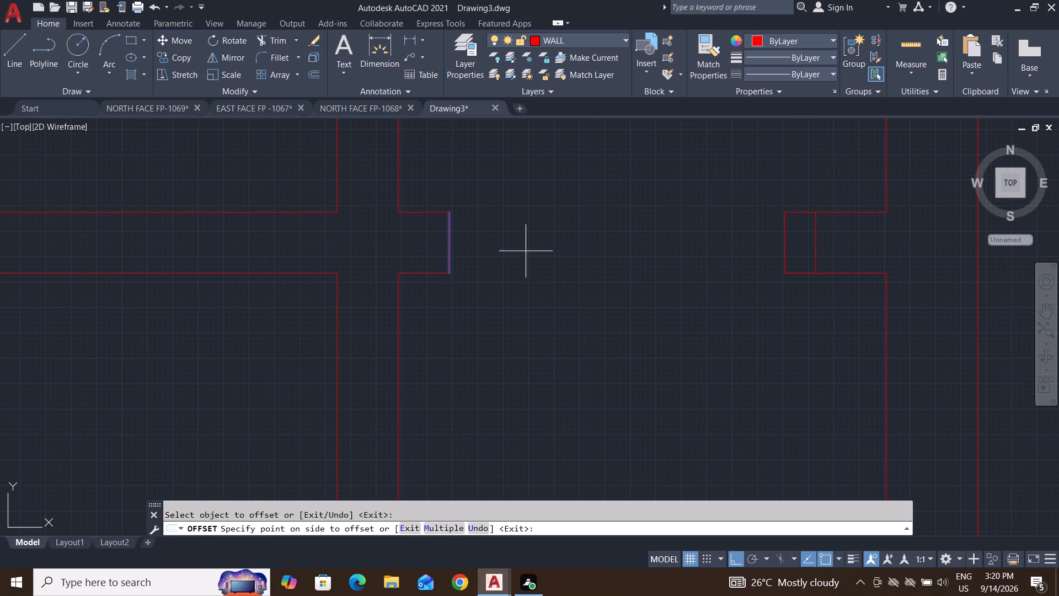
left_click(614, 251)
key("Escape")
key("Escape")
key("Escape")
key("Escape")
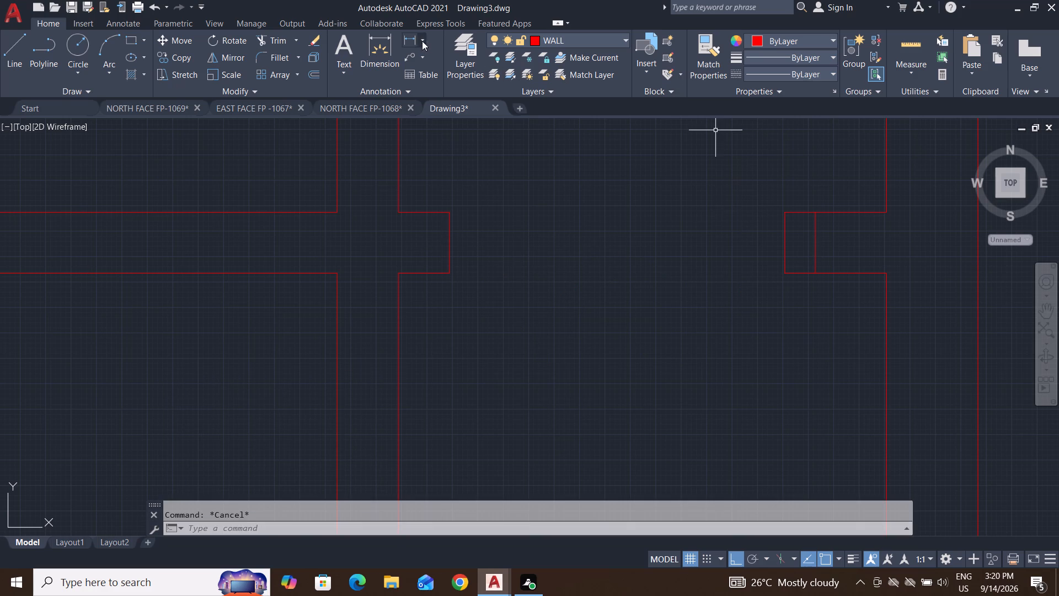
Measure the distance between the vertical partition side jamb and the new jamb line.
left_click(407, 37)
left_click(819, 273)
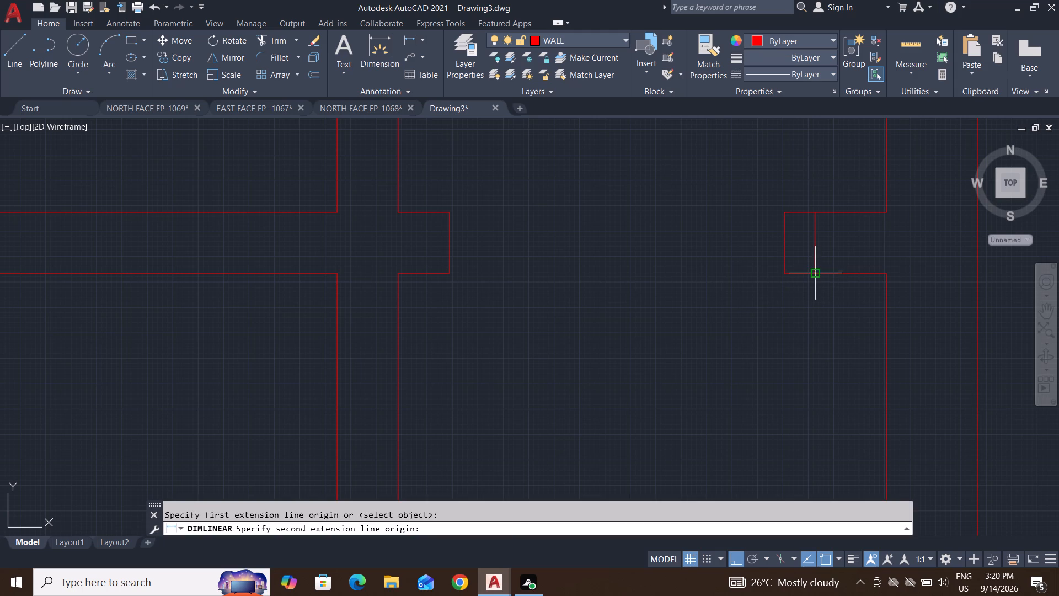
left_click(450, 272)
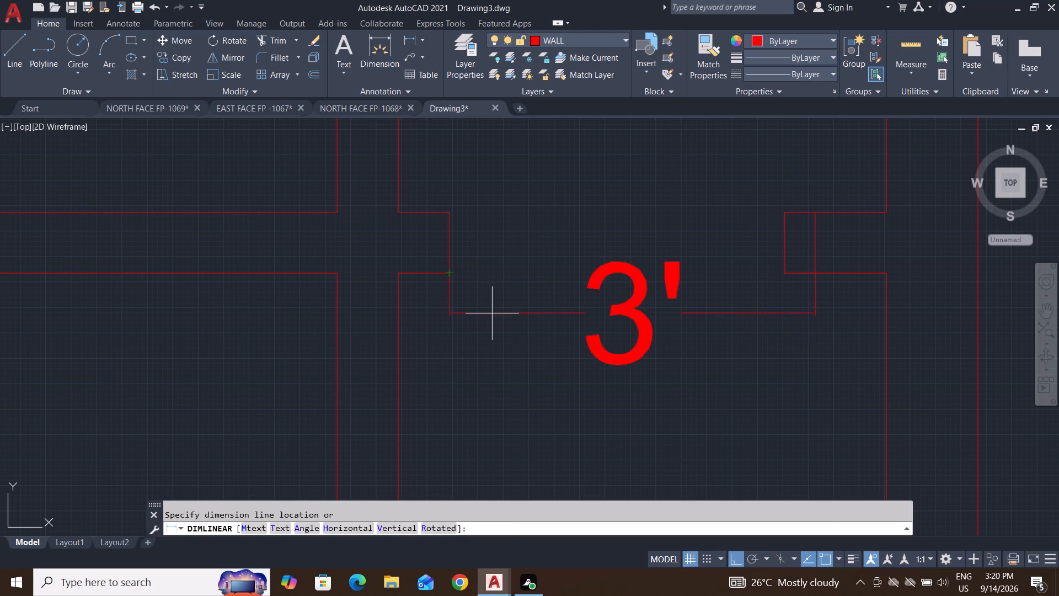
key("Escape")
key("Escape")
Trim the wall stub back to the 3' jamb line and remove the old jamb on the right wall side.
type("TR")
key("space")
key("space")
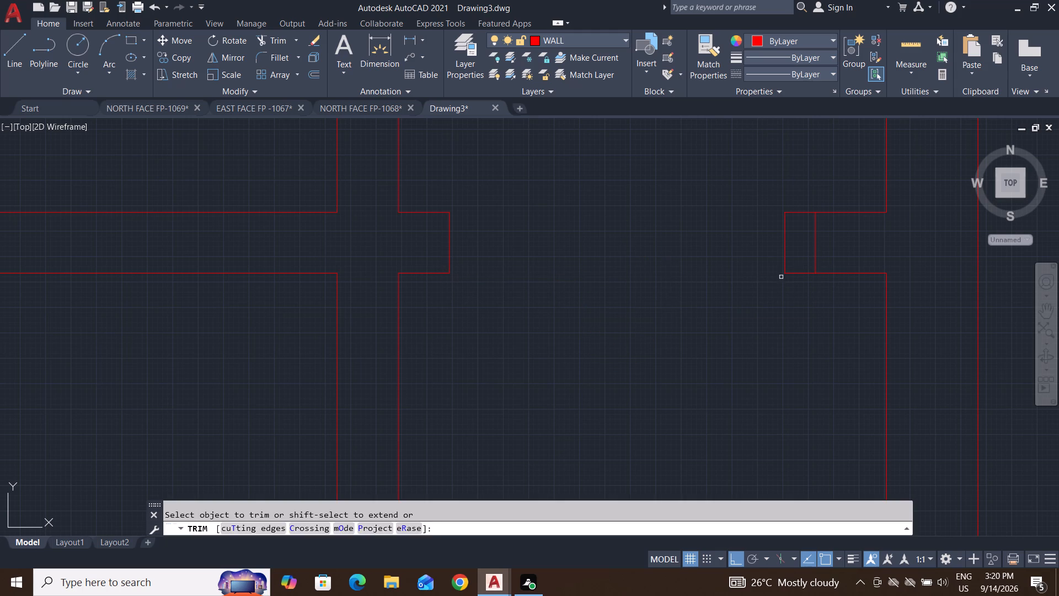
left_click(795, 197)
left_click(778, 355)
left_click(794, 251)
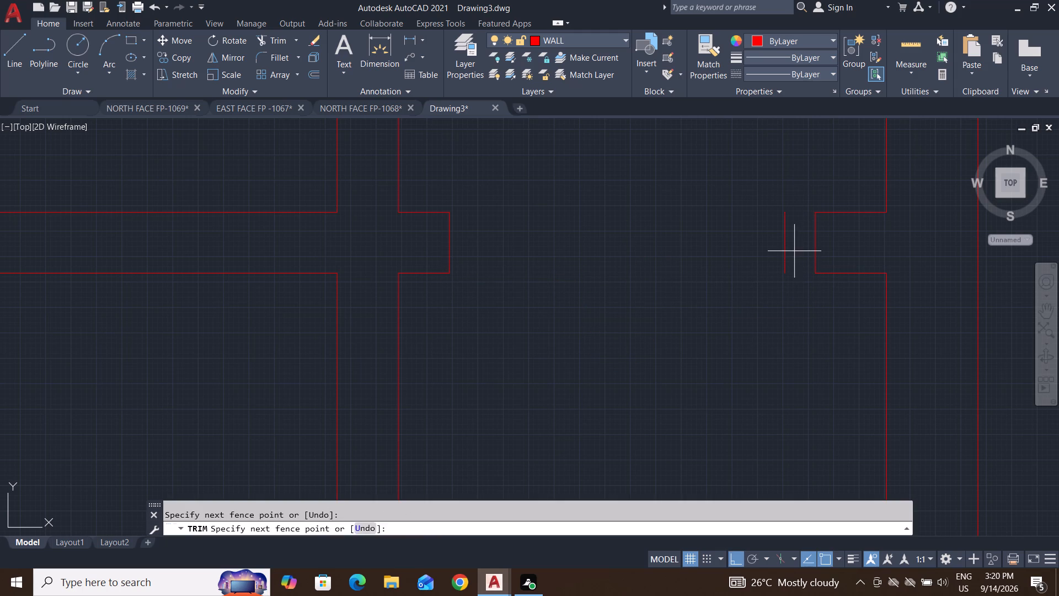
left_click(732, 297)
scroll(748, 355, "down", 5)
middle_click_drag(748, 355, 786, 259)
middle_click_drag(777, 350, 787, 256)
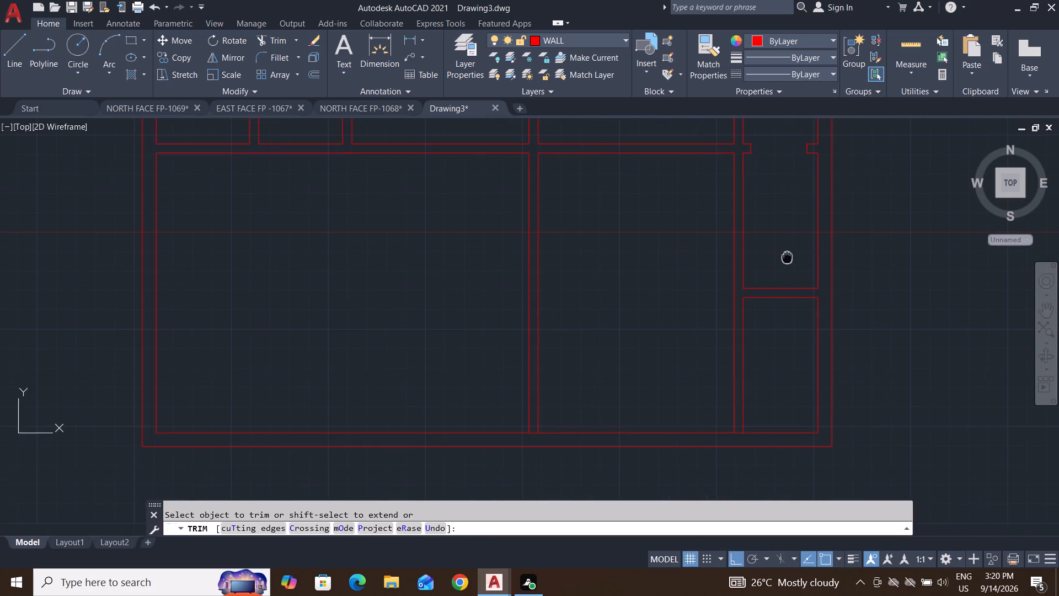
middle_click_drag(787, 256, 788, 289)
key("Escape")
key("Escape")
key("Escape")
key("Escape")
key("Escape")
key("Escape")
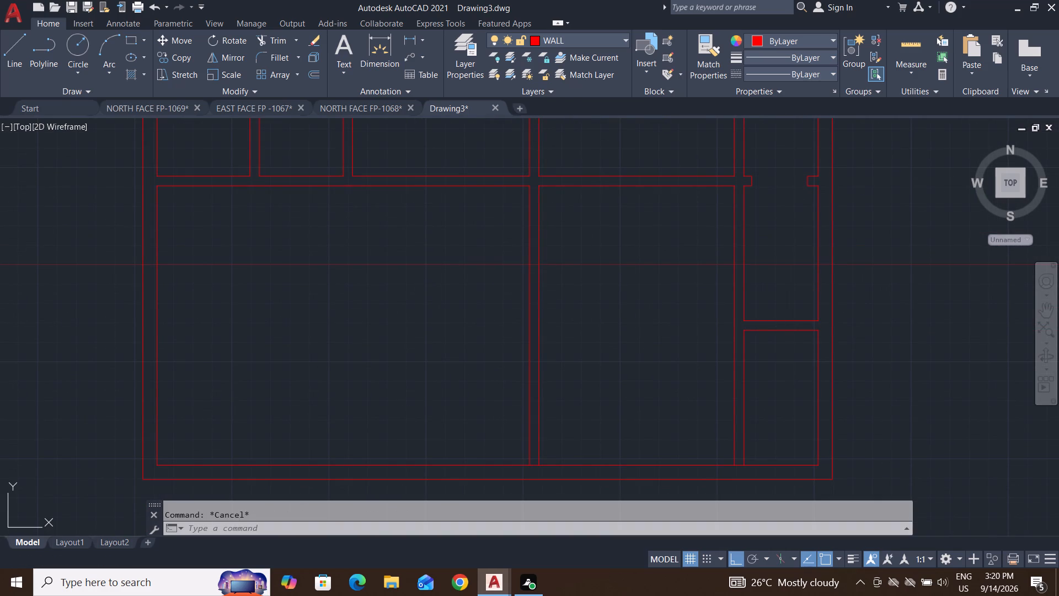
key("Escape")
key("Escape")
key("Escape")
key("Escape")
key("Escape")
key("Escape")
key("Escape")
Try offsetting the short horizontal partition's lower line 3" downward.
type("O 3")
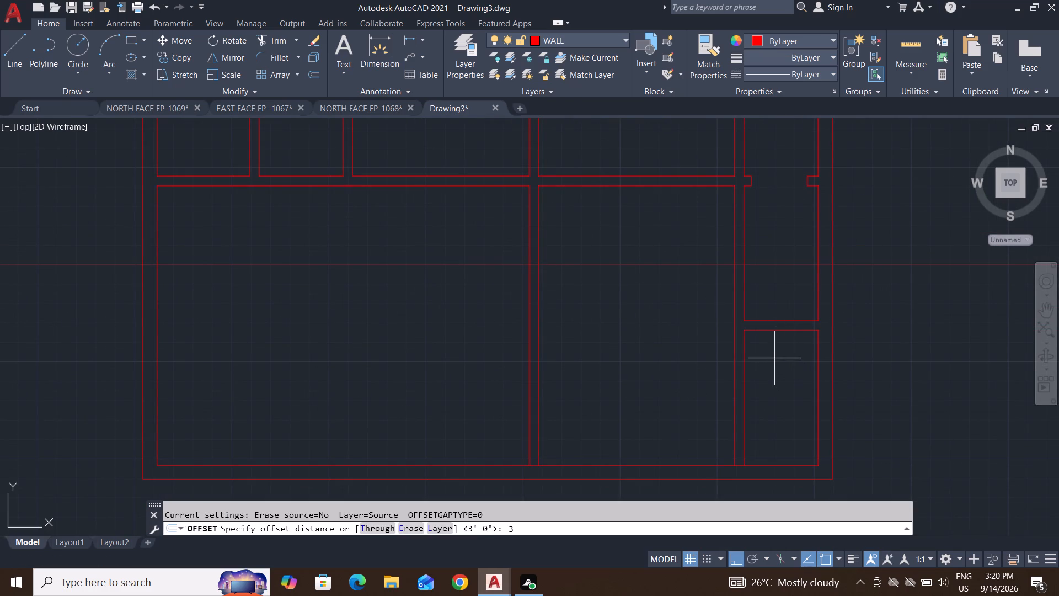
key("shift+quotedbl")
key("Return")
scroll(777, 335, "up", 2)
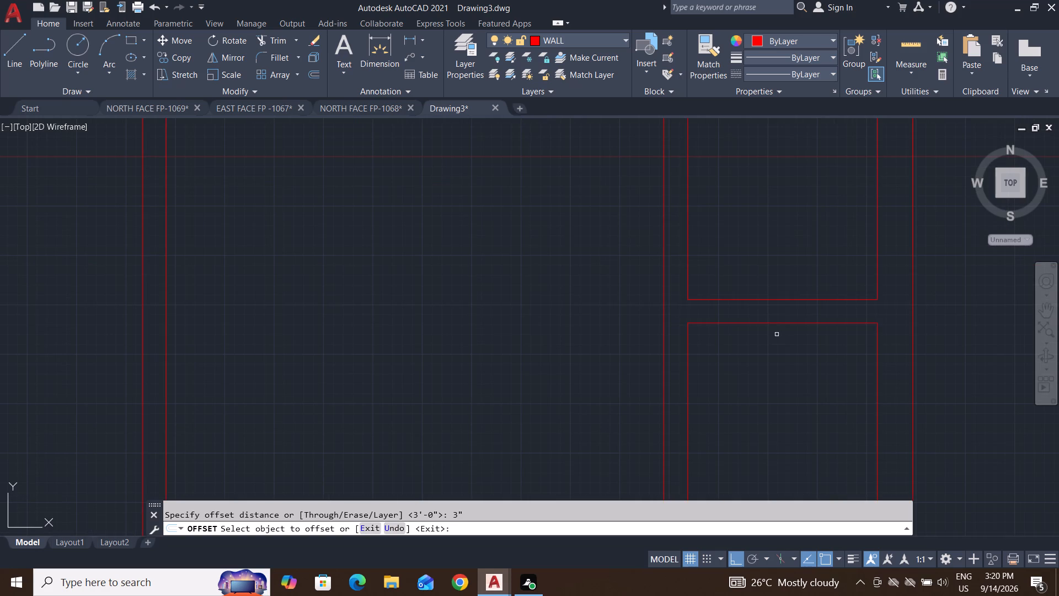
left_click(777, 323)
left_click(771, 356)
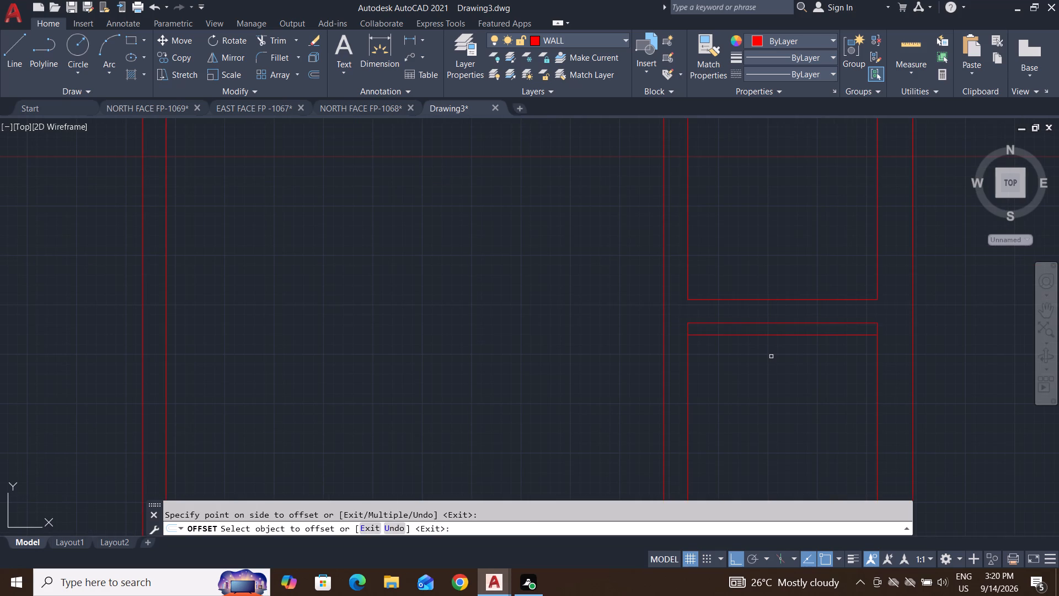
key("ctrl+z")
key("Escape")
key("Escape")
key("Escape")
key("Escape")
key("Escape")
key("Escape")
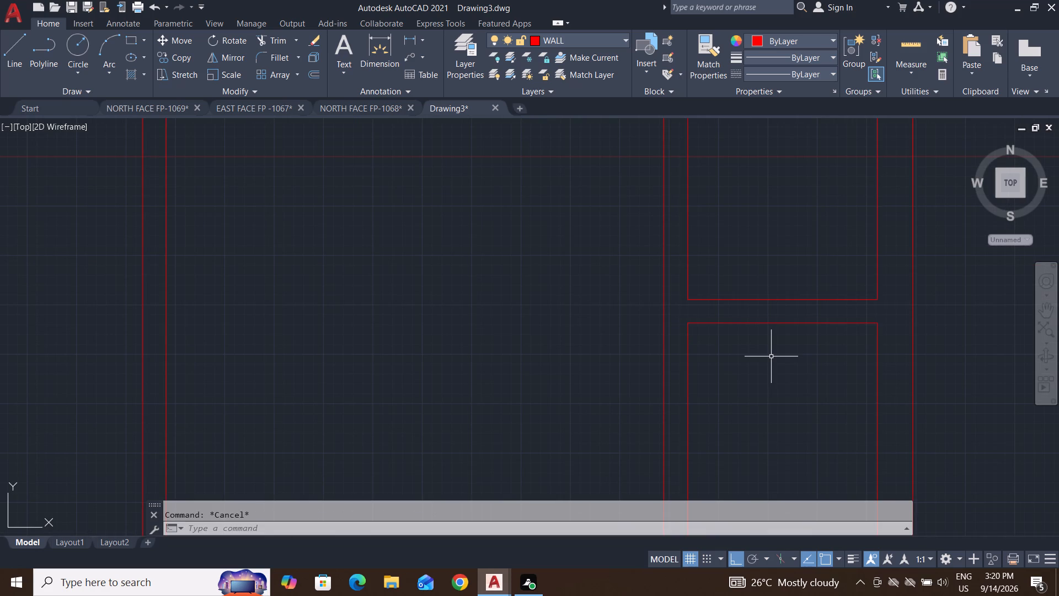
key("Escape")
Offset the short horizontal partition's lower line 10" downward.
type("O 10")
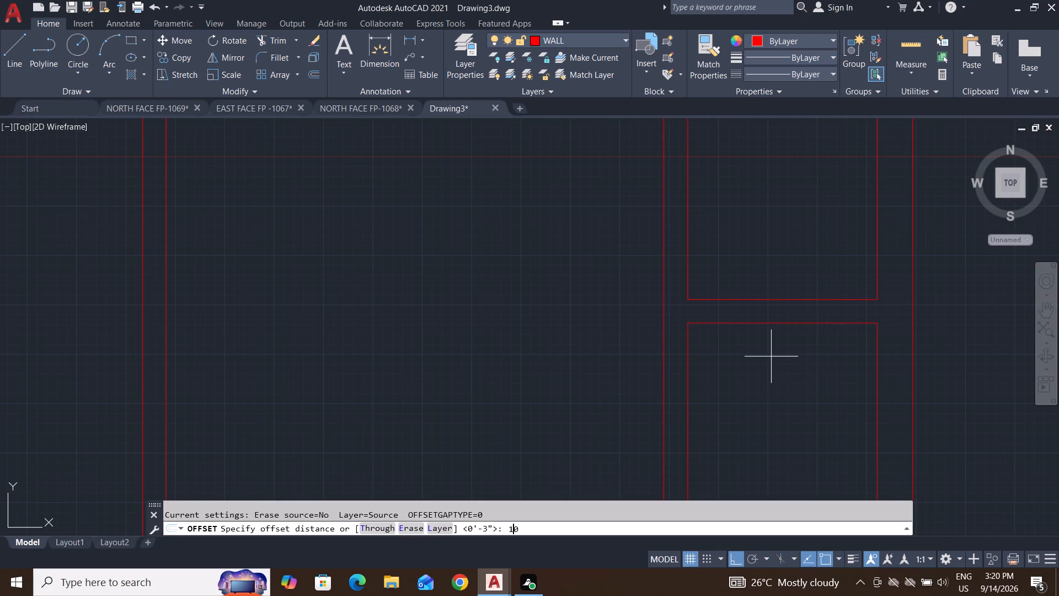
key("shift+quotedbl")
key("Return")
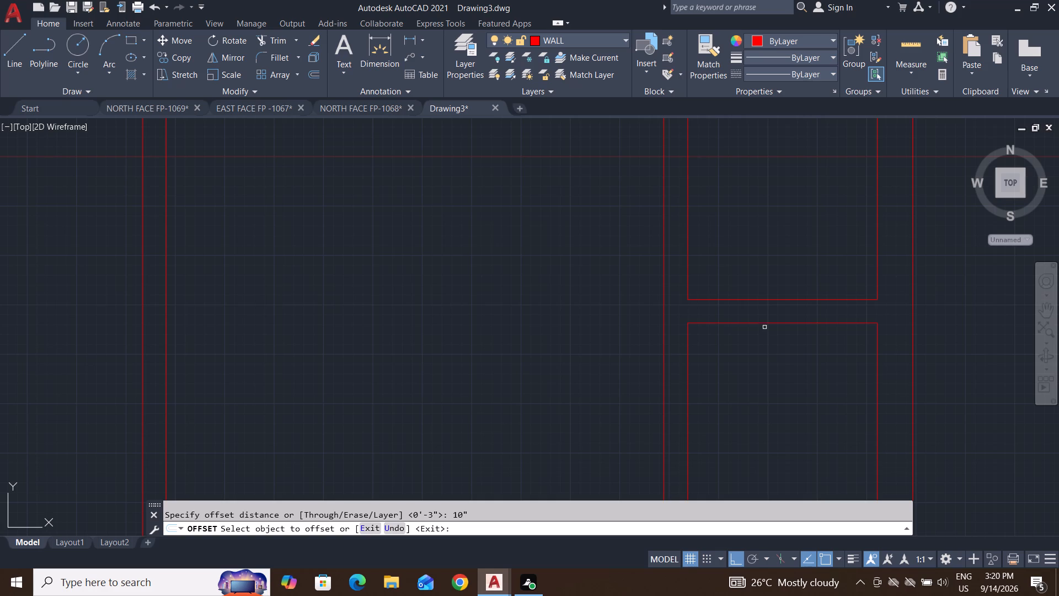
left_click(771, 323)
left_click(763, 369)
key("Escape")
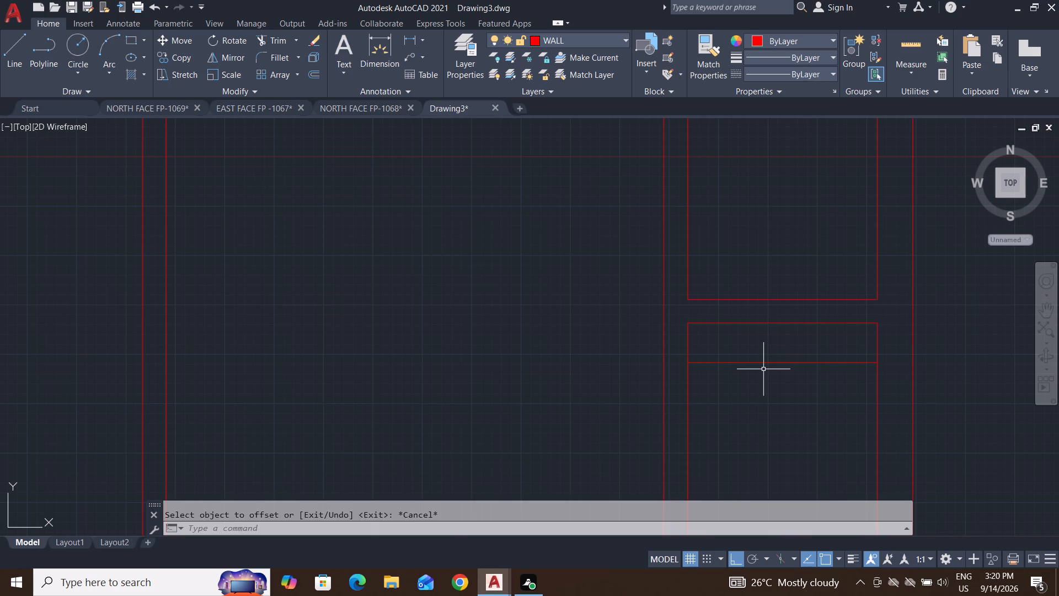
Extend the new 10" offset line across the vertical partition to its left line.
key("Escape")
type("EX")
key("space")
key("space")
left_click(755, 351)
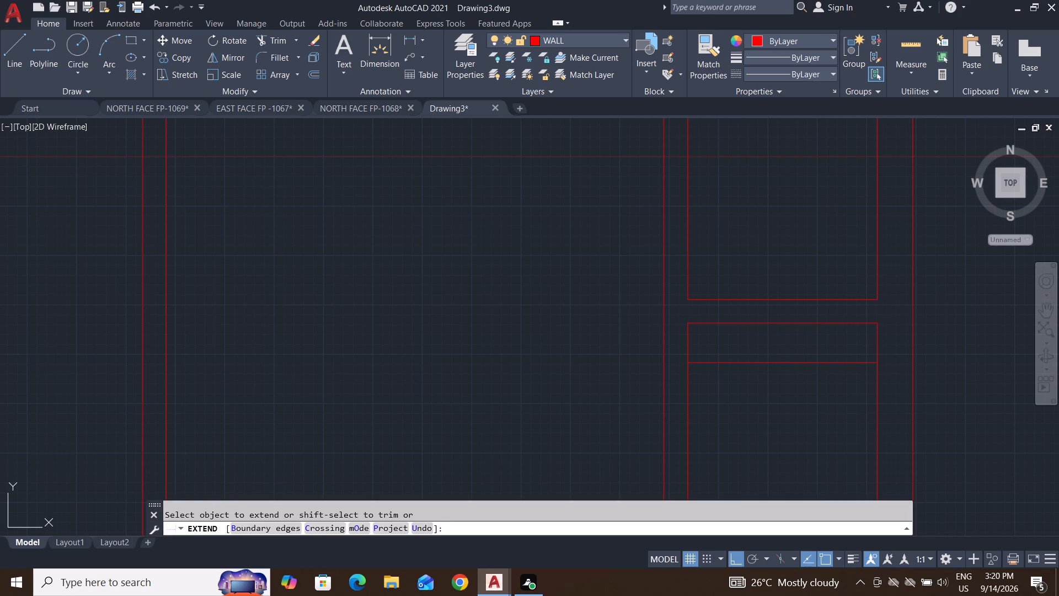
left_click(705, 391)
key("Escape")
key("Escape")
key("Escape")
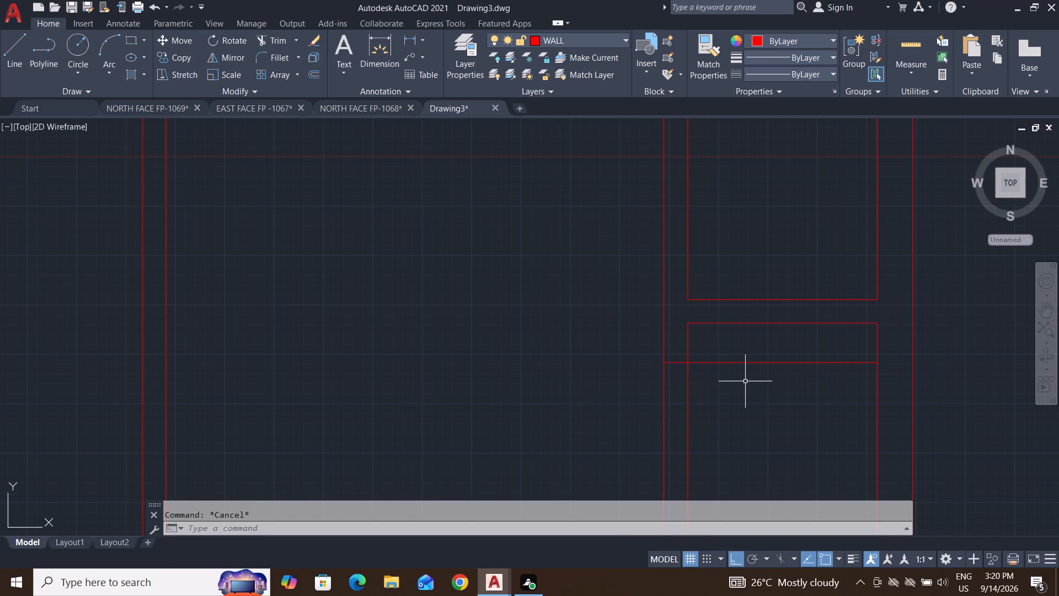
Trim the 10" offset line out of the small room, keeping only the part across the vertical partition.
key("t")
key("r")
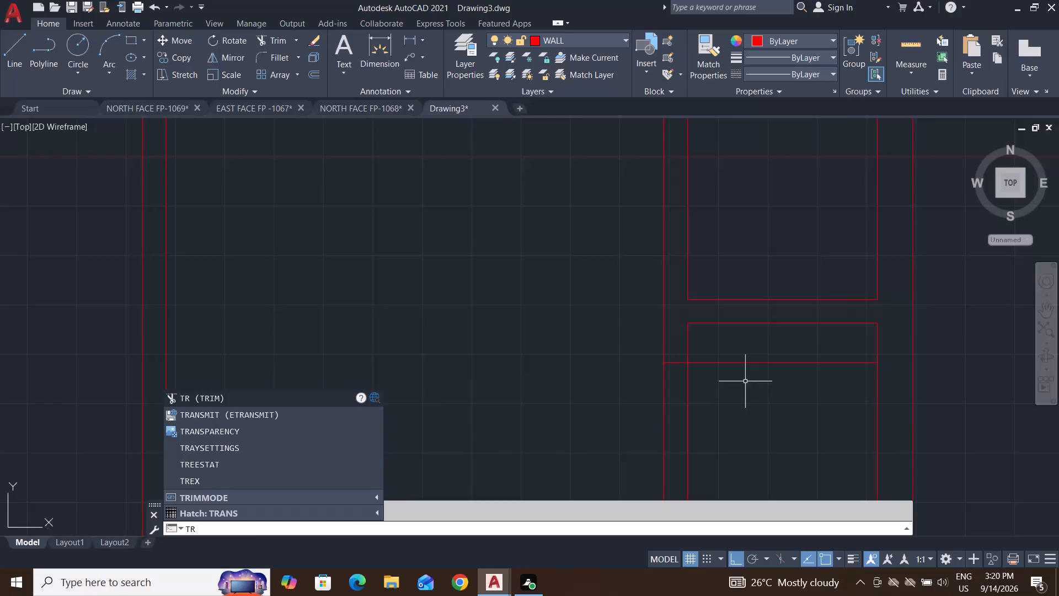
key("space")
key("space")
left_click(847, 338)
left_click(801, 407)
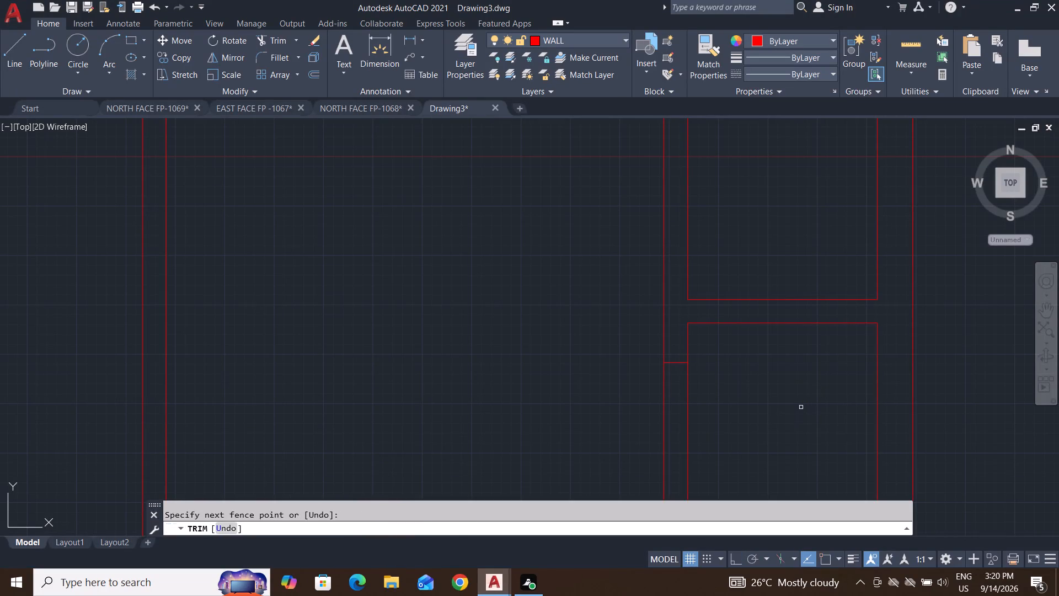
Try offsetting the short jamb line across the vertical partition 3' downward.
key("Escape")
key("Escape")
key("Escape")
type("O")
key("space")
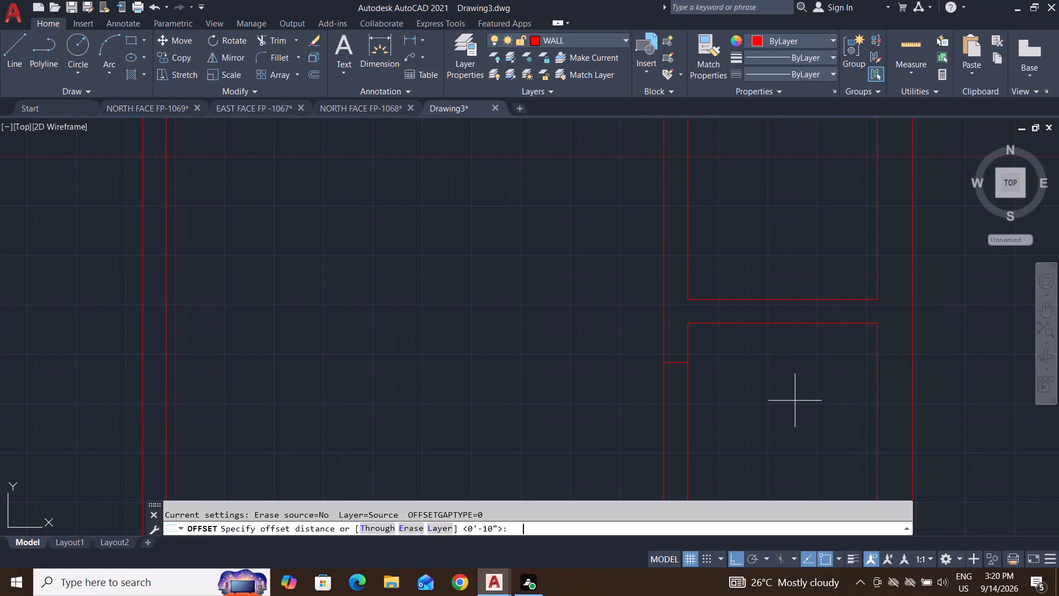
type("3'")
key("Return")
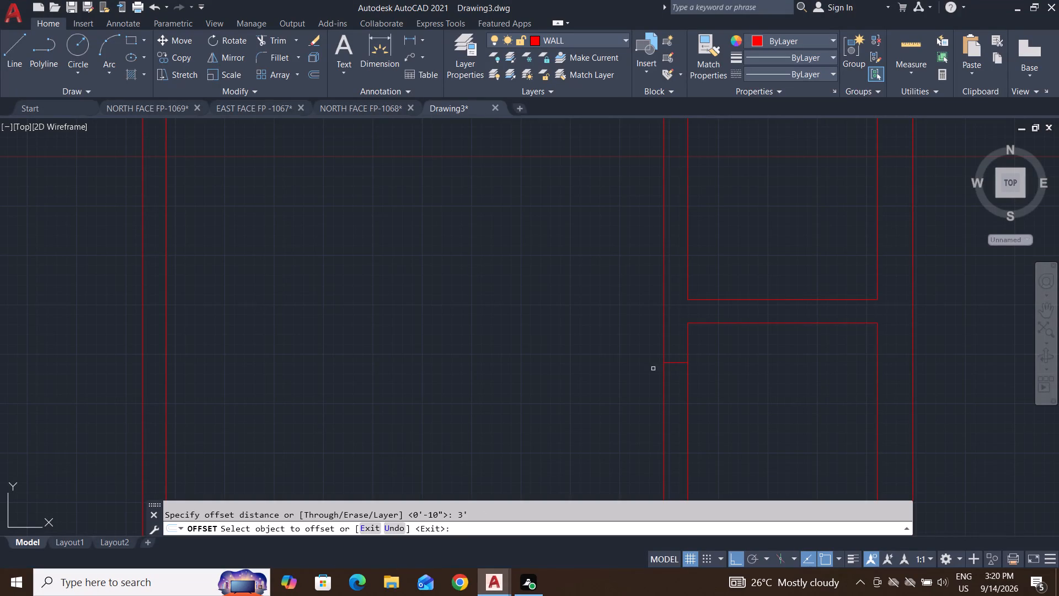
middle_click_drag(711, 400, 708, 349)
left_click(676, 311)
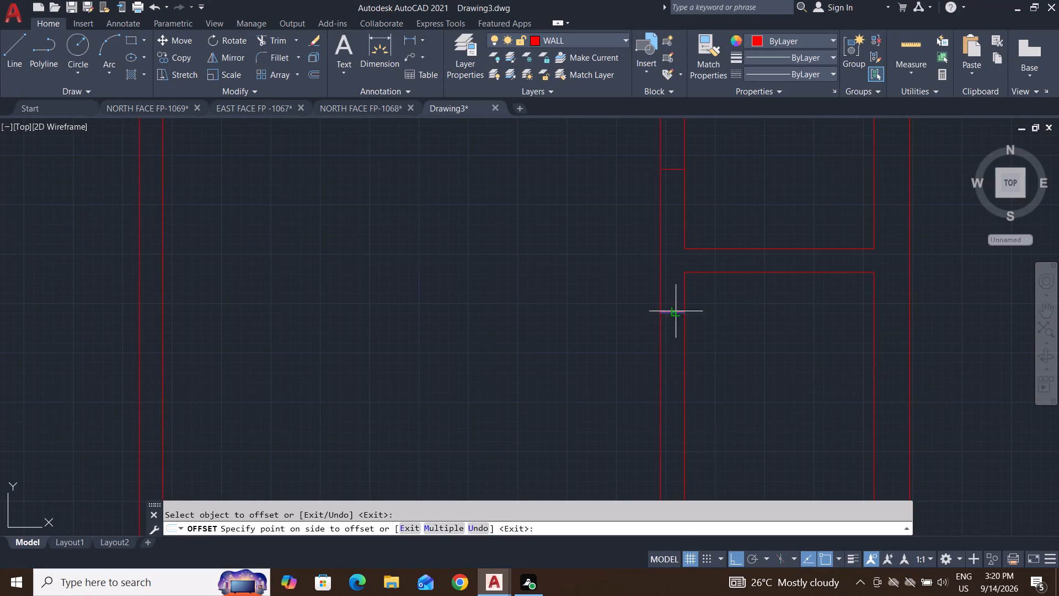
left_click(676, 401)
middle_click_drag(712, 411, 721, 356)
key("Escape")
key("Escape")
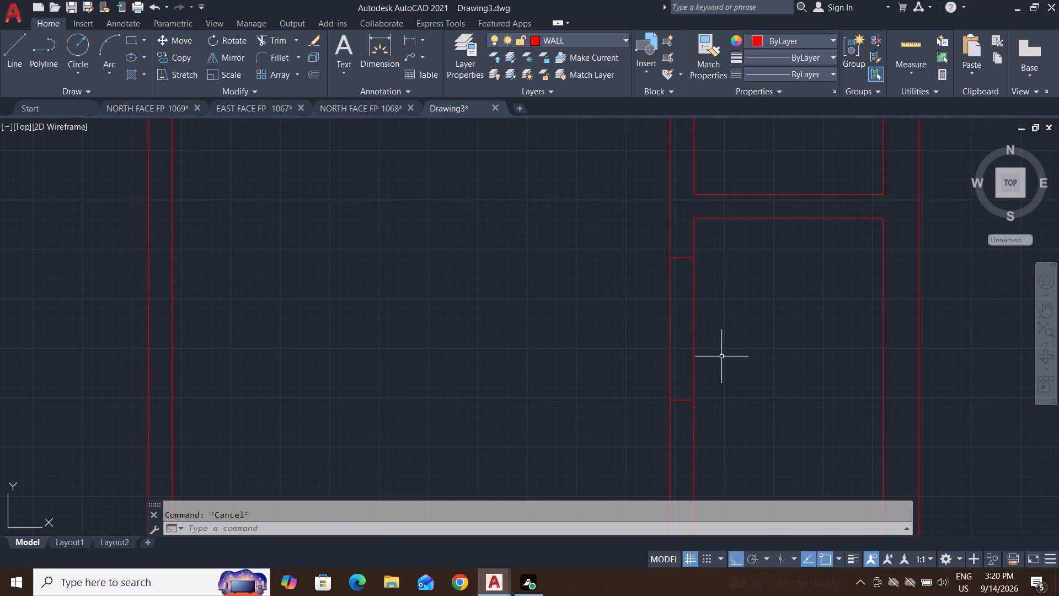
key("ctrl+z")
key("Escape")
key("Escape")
Offset the short jamb line across the vertical partition 2' downward.
type("O 2'")
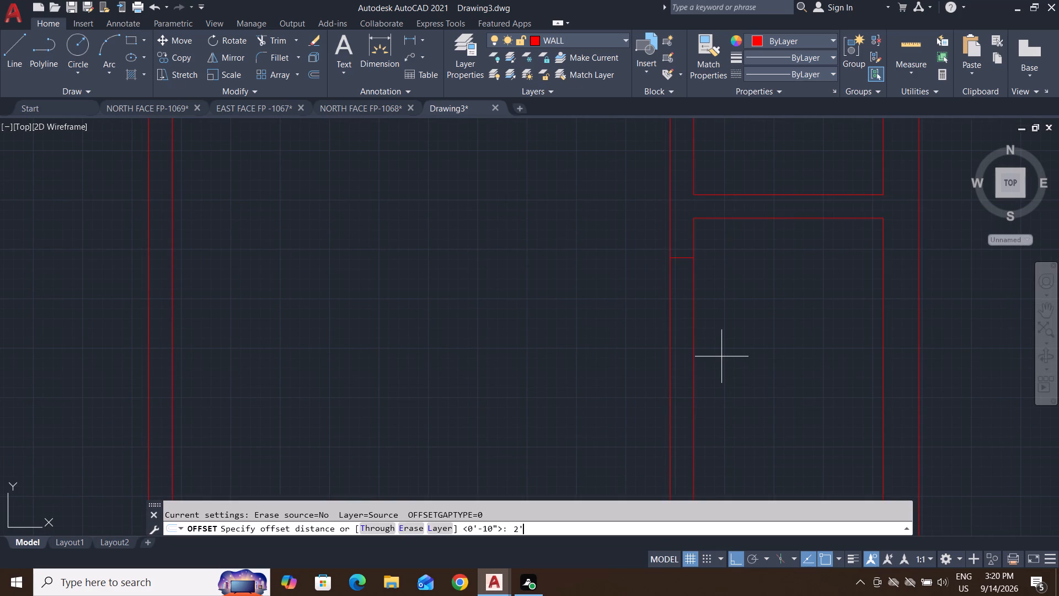
key("Return")
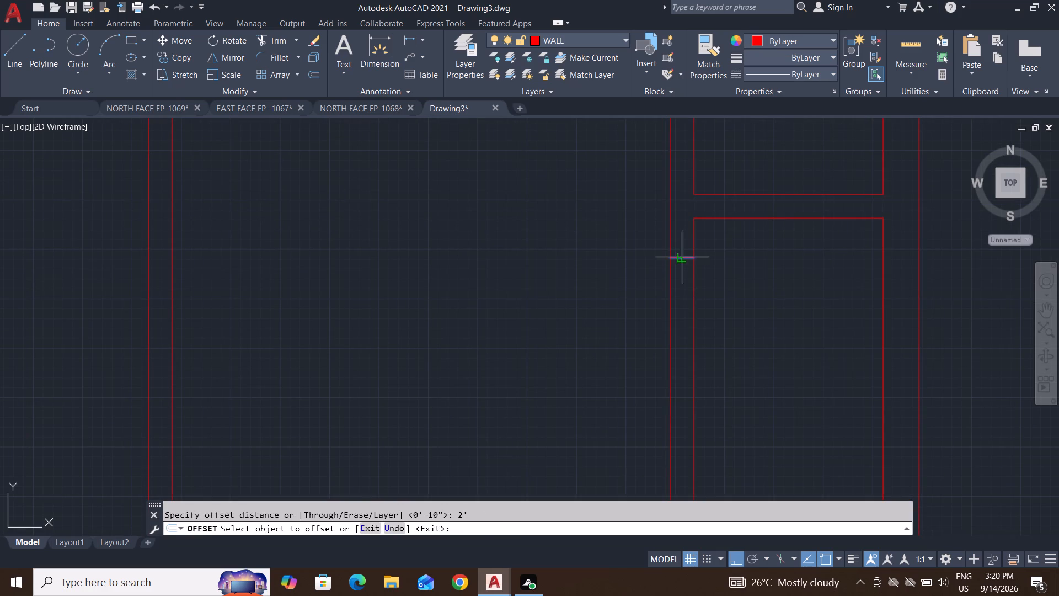
left_click(682, 257)
left_click(684, 317)
key("Escape")
key("Escape")
key("Escape")
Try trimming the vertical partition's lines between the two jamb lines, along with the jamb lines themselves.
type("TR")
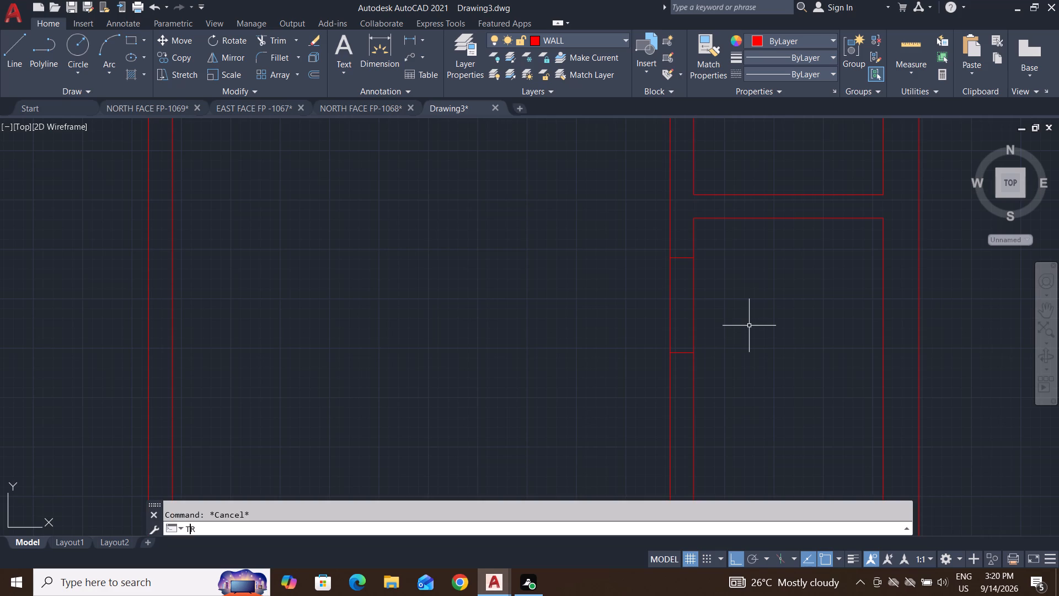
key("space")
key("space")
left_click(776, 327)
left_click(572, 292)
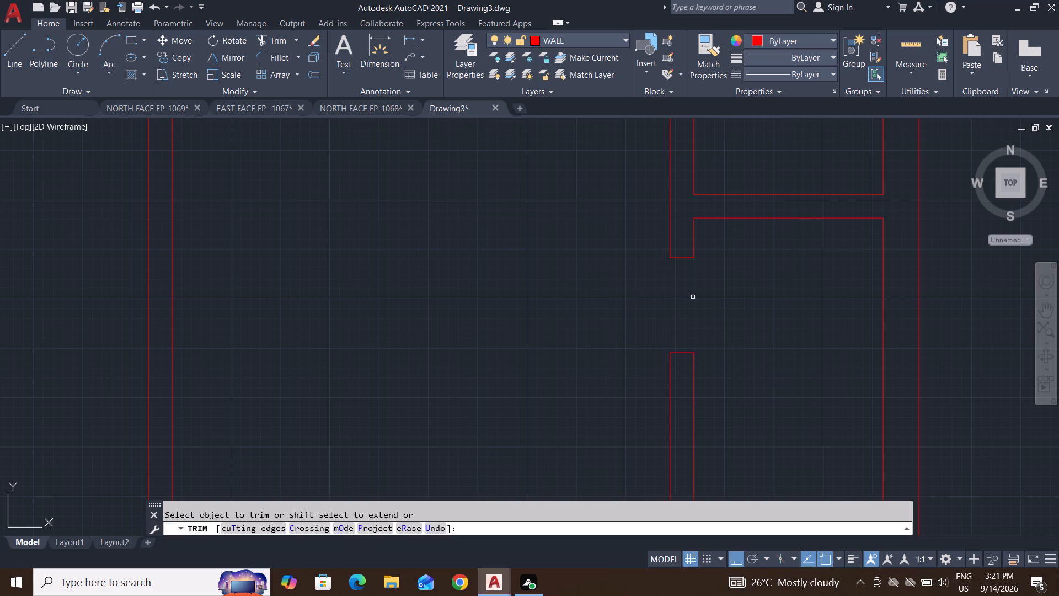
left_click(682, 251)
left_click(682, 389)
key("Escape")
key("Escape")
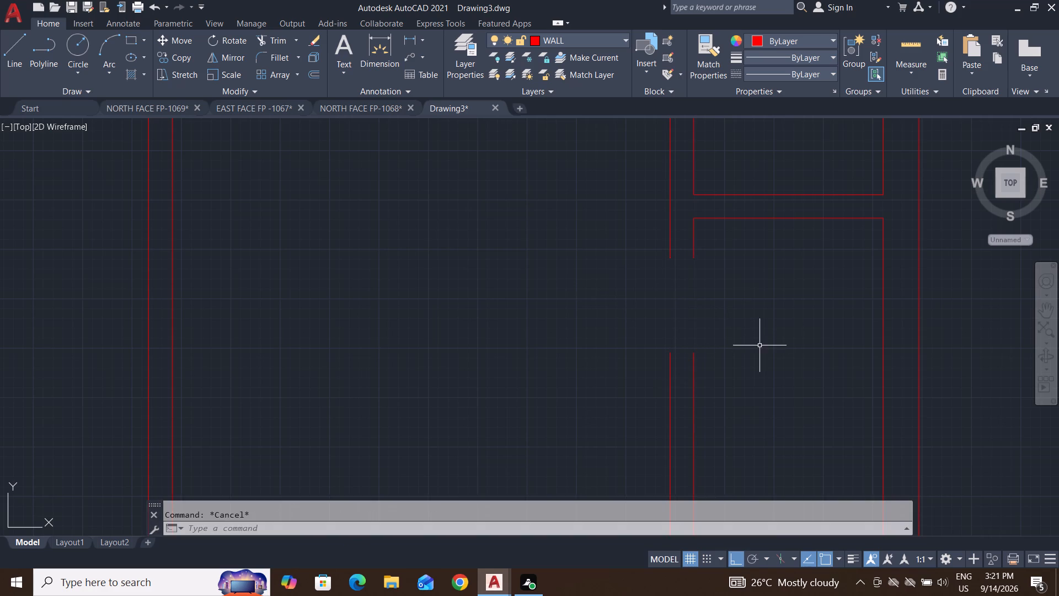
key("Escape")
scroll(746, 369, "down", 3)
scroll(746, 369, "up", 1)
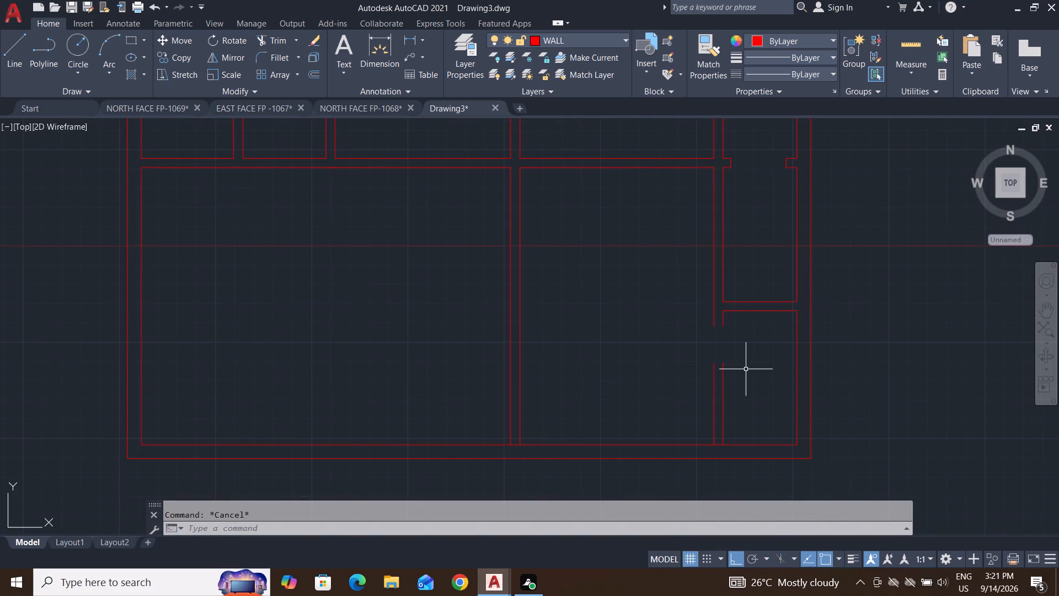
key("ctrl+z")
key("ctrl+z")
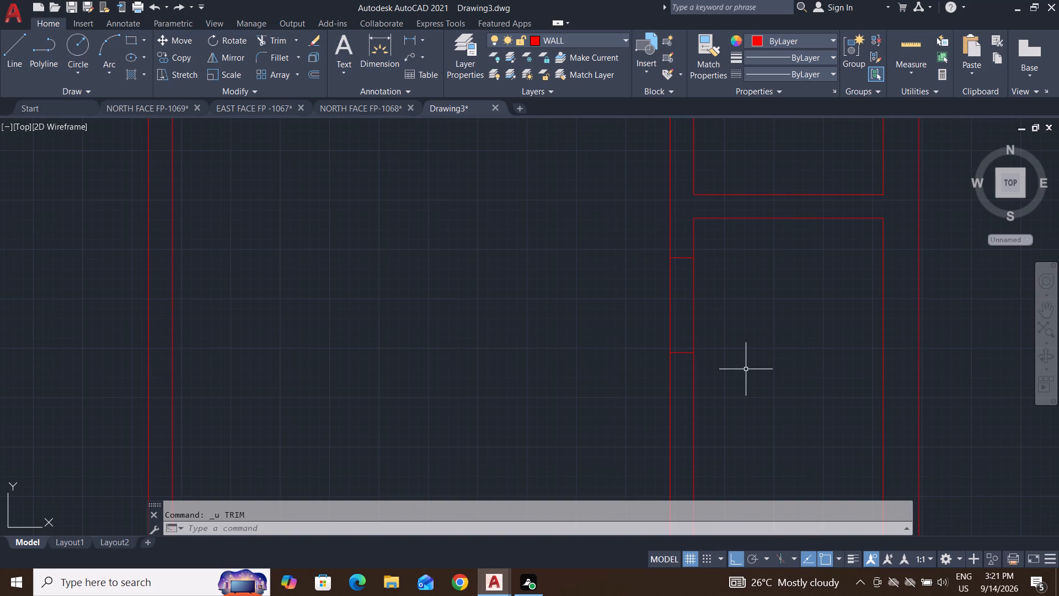
Trim both vertical partition lines between the two jamb lines to open the small room's 2' doorway.
key("Escape")
key("Escape")
type("TR")
key("space")
key("space")
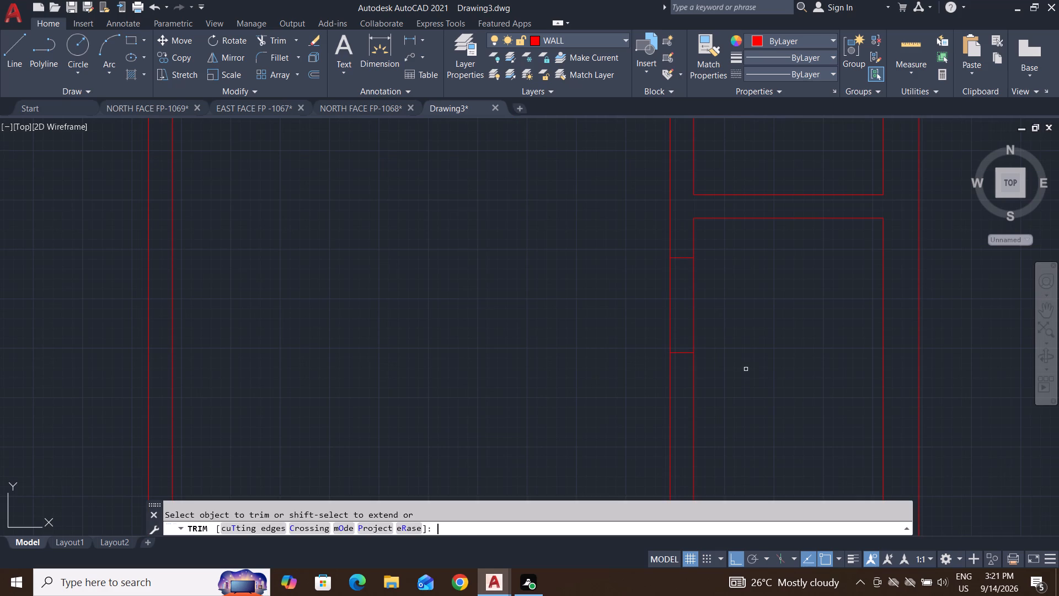
left_click(768, 328)
left_click(614, 306)
scroll(751, 366, "down", 1)
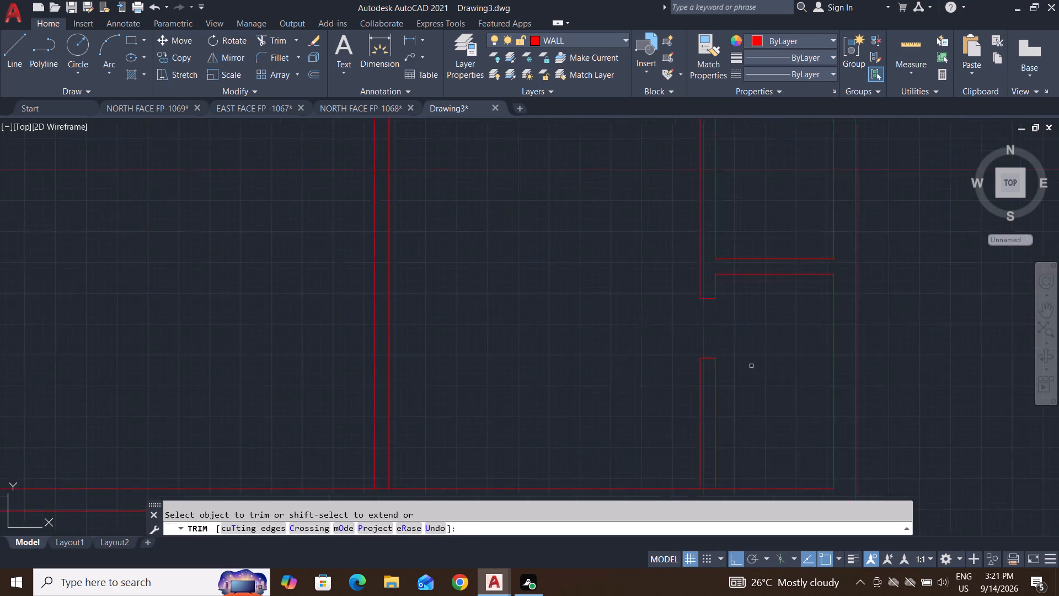
scroll(751, 366, "down", 3)
middle_click_drag(751, 366, 777, 365)
key("Escape")
key("Escape")
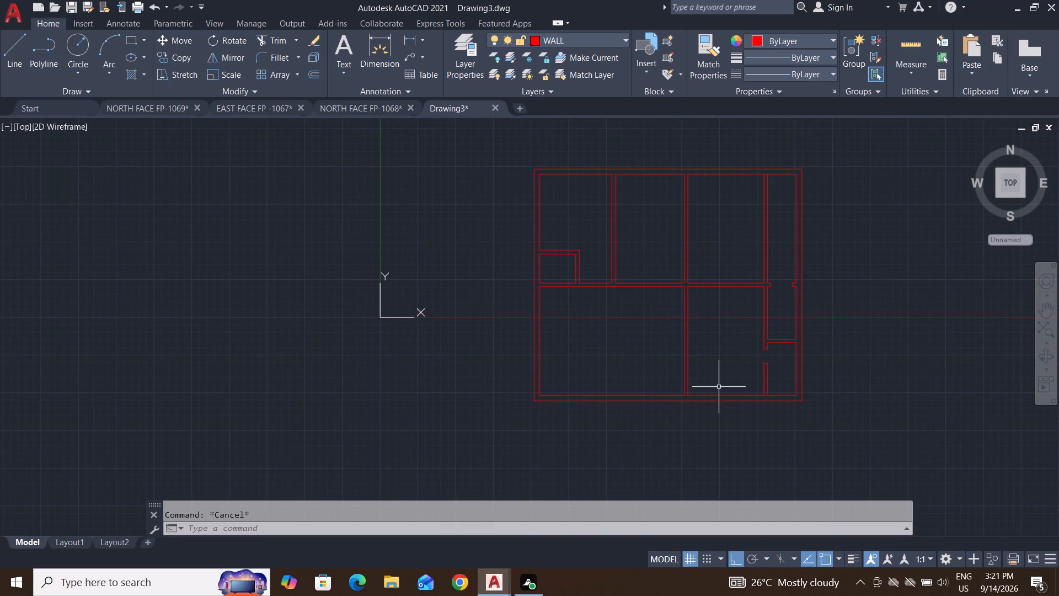
key("Escape")
Check the distance from the doorway's upper jamb to the short horizontal partition with a temporary linear dimension.
scroll(716, 381, "up", 1)
middle_click_drag(689, 395, 694, 385)
scroll(694, 385, "up", 1)
key("Escape")
key("Escape")
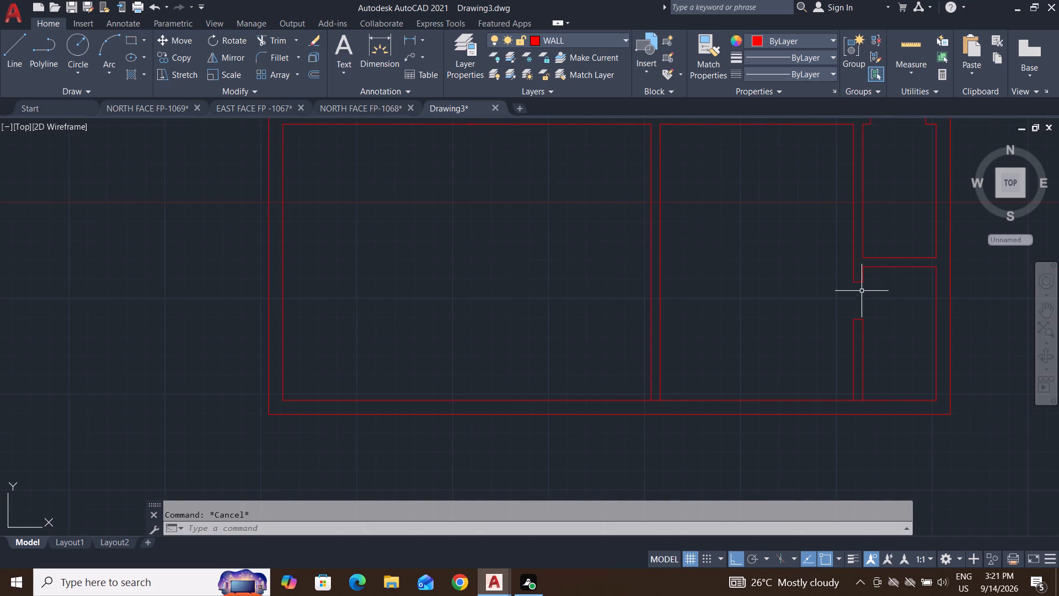
left_click(410, 39)
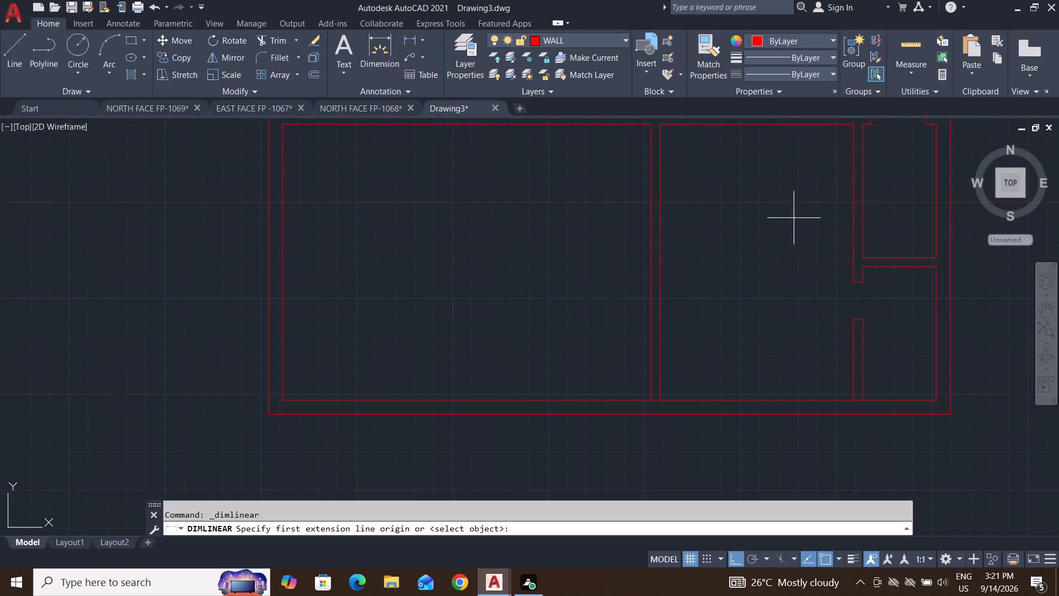
scroll(860, 263, "up", 3)
left_click(863, 342)
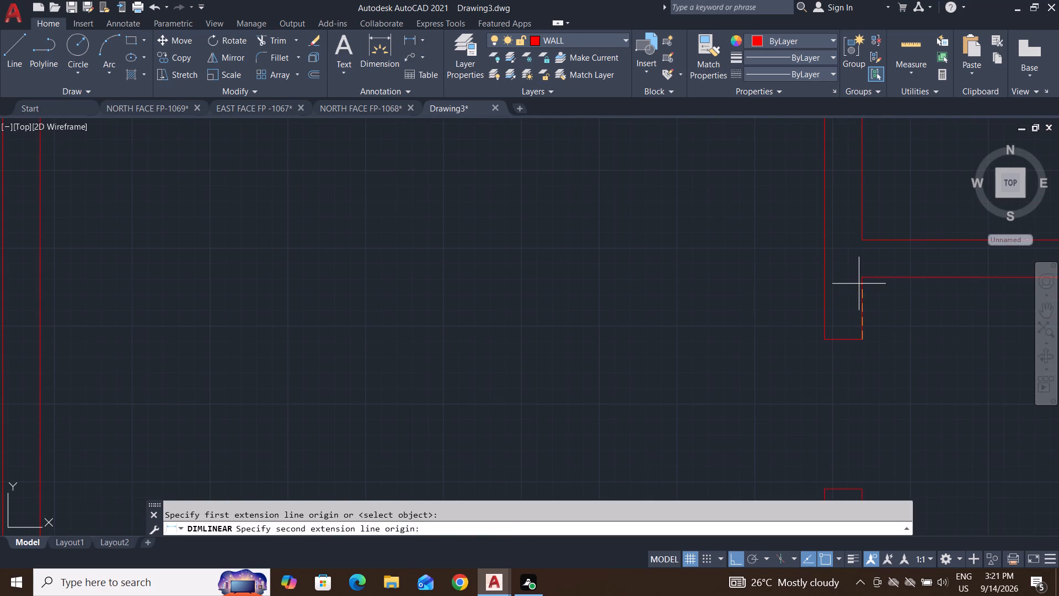
left_click(864, 279)
scroll(891, 342, "down", 1)
key("Escape")
key("Escape")
scroll(627, 411, "down", 3)
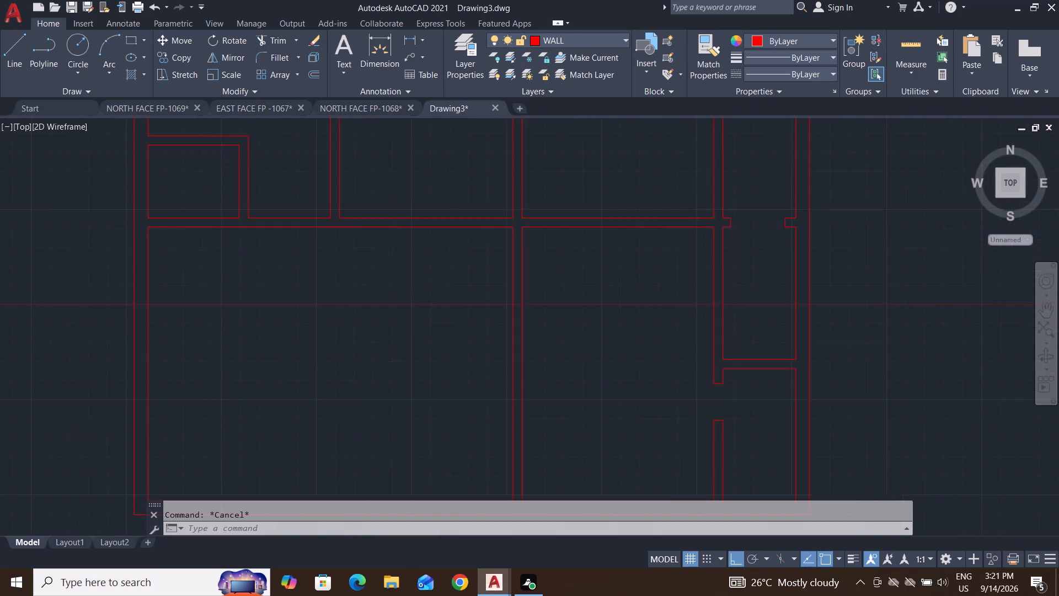
Offset the bottom exterior wall's inner line 10" upward.
middle_click_drag(627, 411, 629, 325)
key("Escape")
key("Escape")
type("O 10\"")
key("Return")
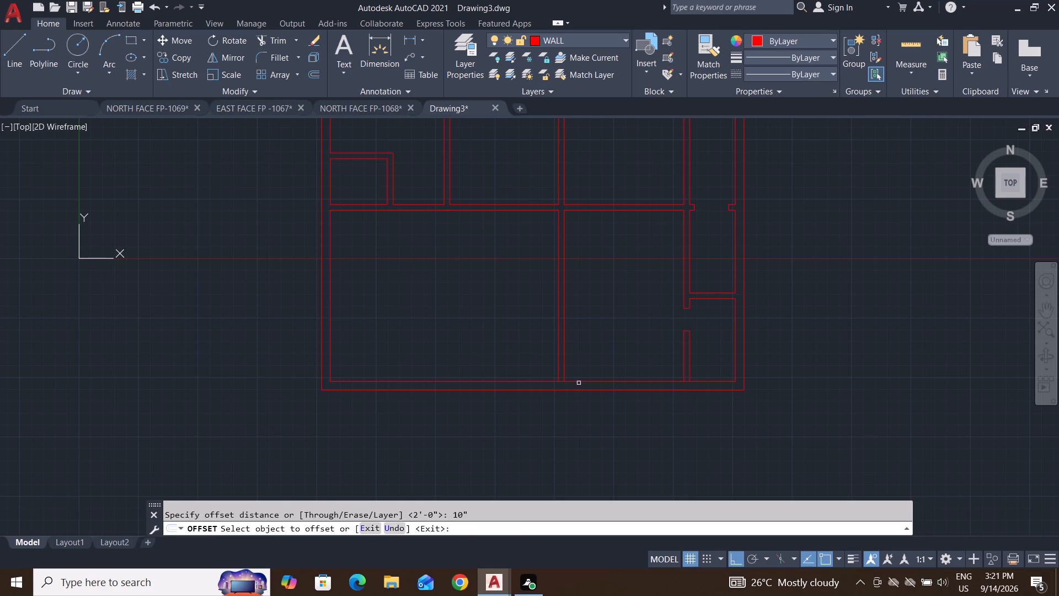
left_click(585, 380)
left_click(585, 362)
key("Escape")
key("Escape")
key("Escape")
key("Escape")
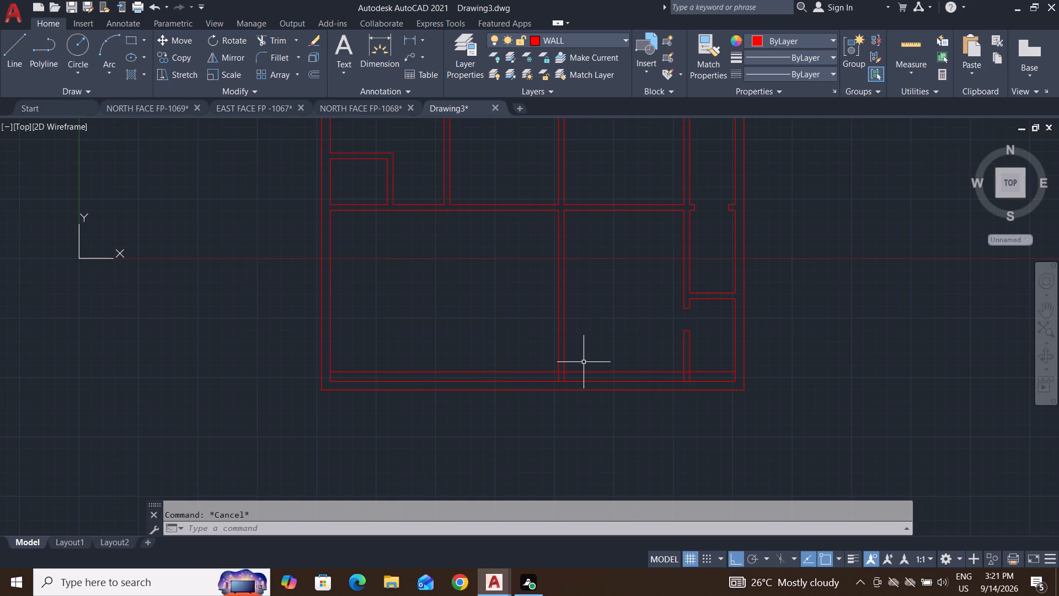
Offset the new 10" line 3' upward to mark the door opening's upper jamb.
type("O")
key("space")
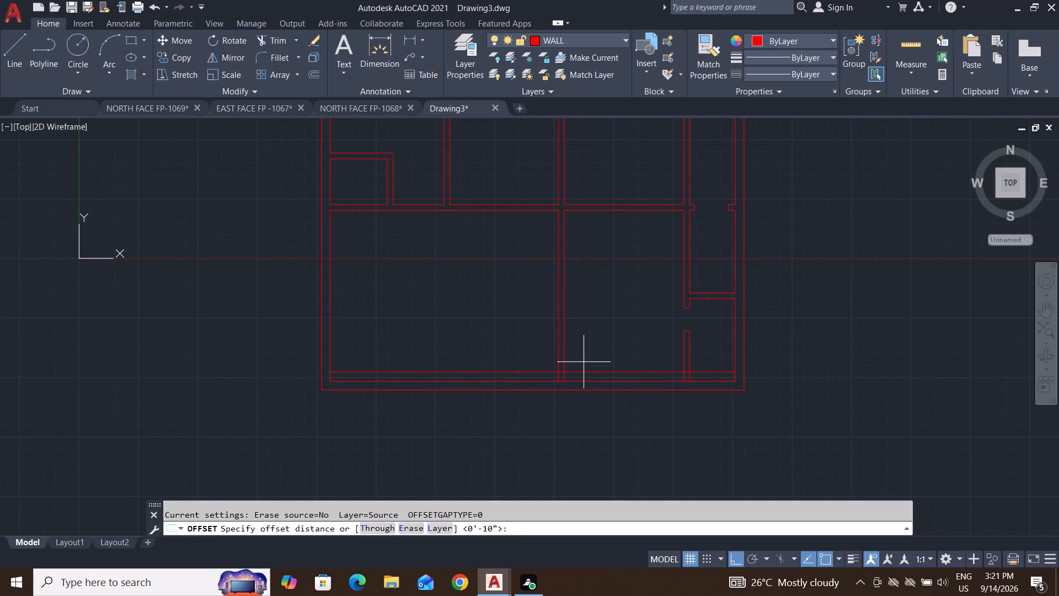
type("3'")
key("Return")
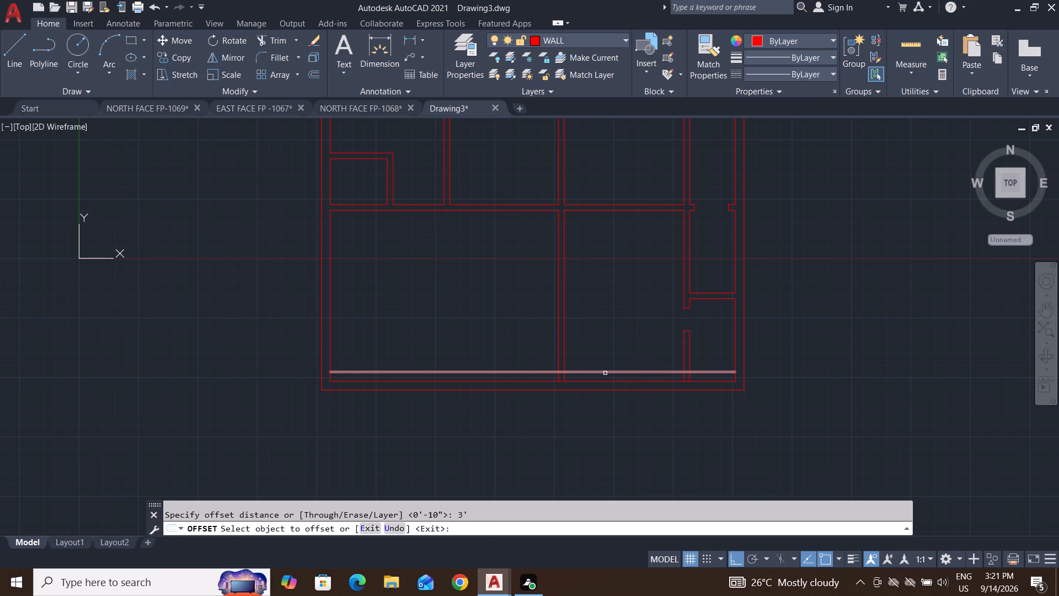
left_click(605, 373)
left_click(604, 330)
key("Escape")
key("Escape")
Trim the lower middle vertical partition's lines between the two offset lines to open a 3' doorway.
type("TR")
key("space")
key("space")
left_click(619, 352)
left_click(537, 349)
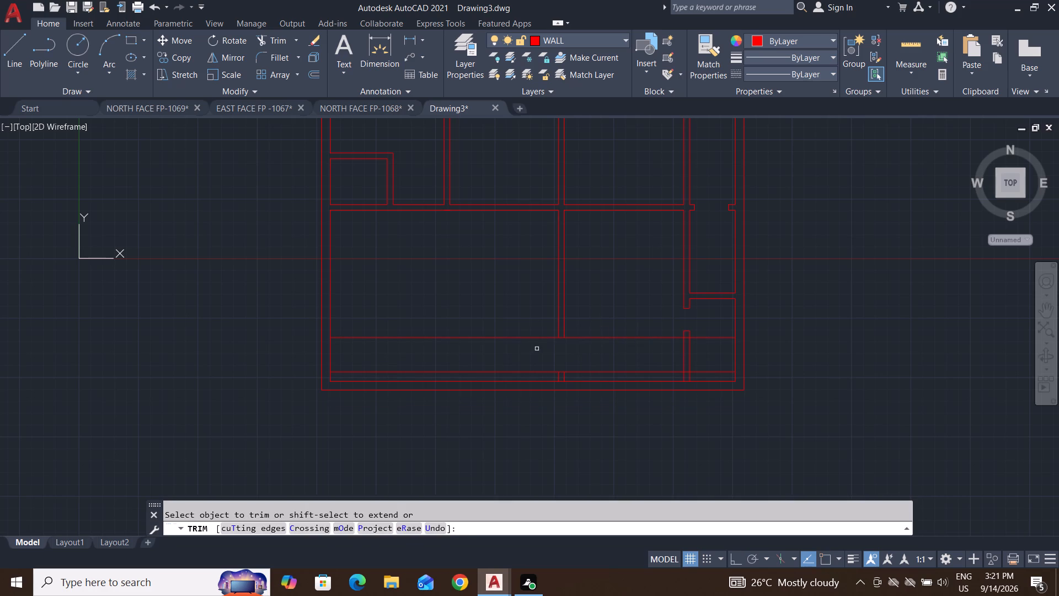
Trim both offset lines on either side of the middle partition, keeping only the jamb ends across it.
left_click(533, 311)
left_click(556, 350)
left_click(582, 354)
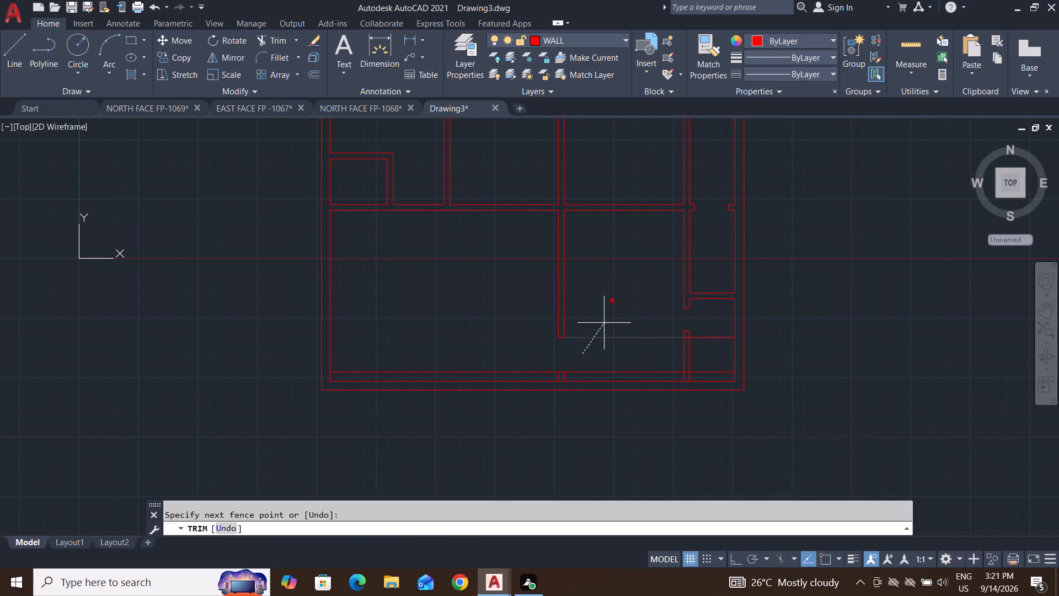
left_click(607, 306)
left_click(579, 373)
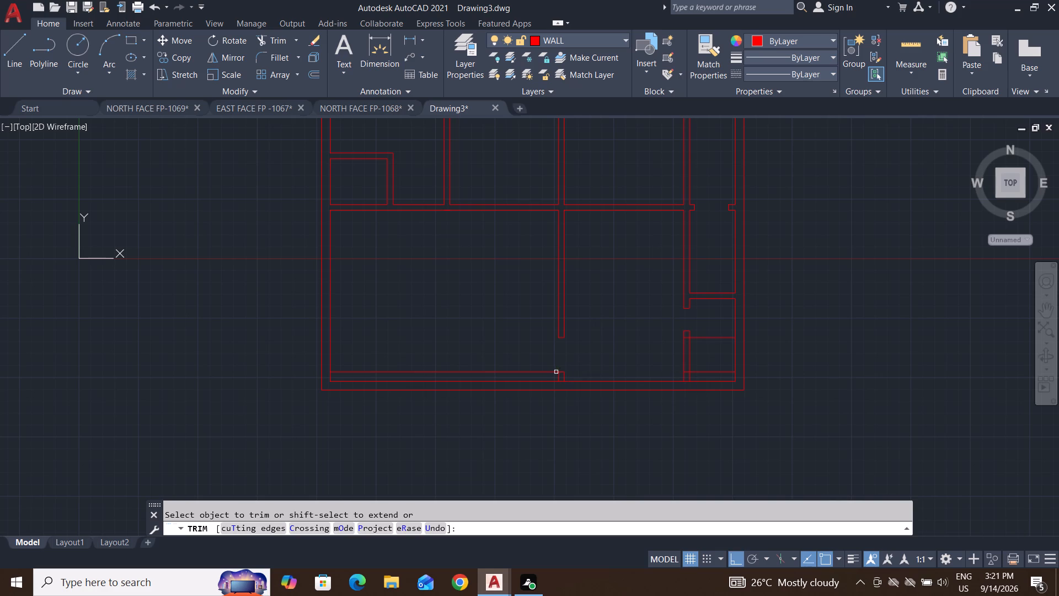
left_click(553, 372)
key("Escape")
Delete the two leftover offset line segments inside the bottom-right small room.
left_click(707, 375)
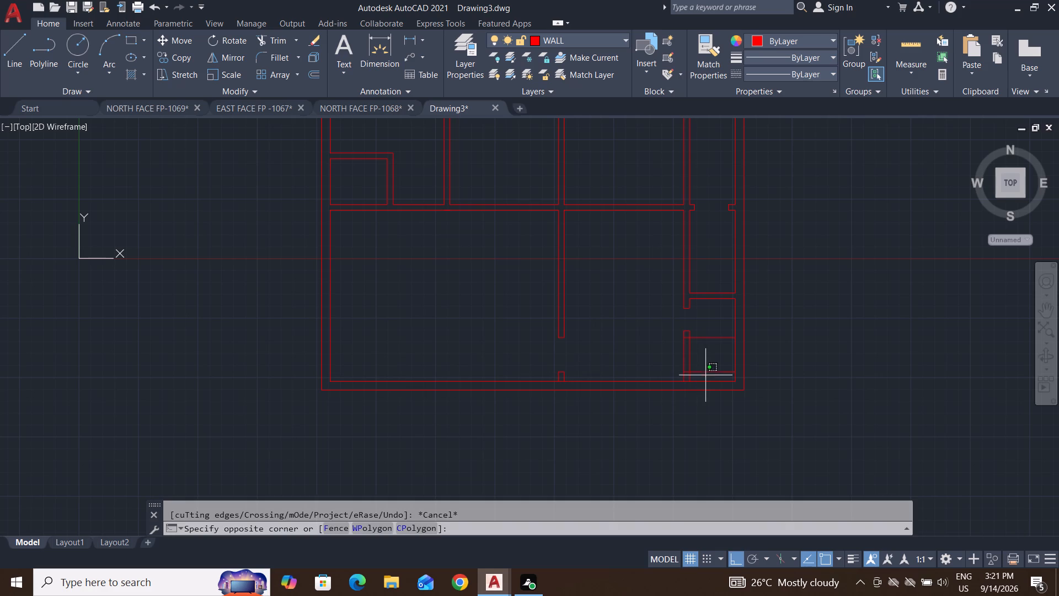
left_click(713, 331)
left_click(725, 330)
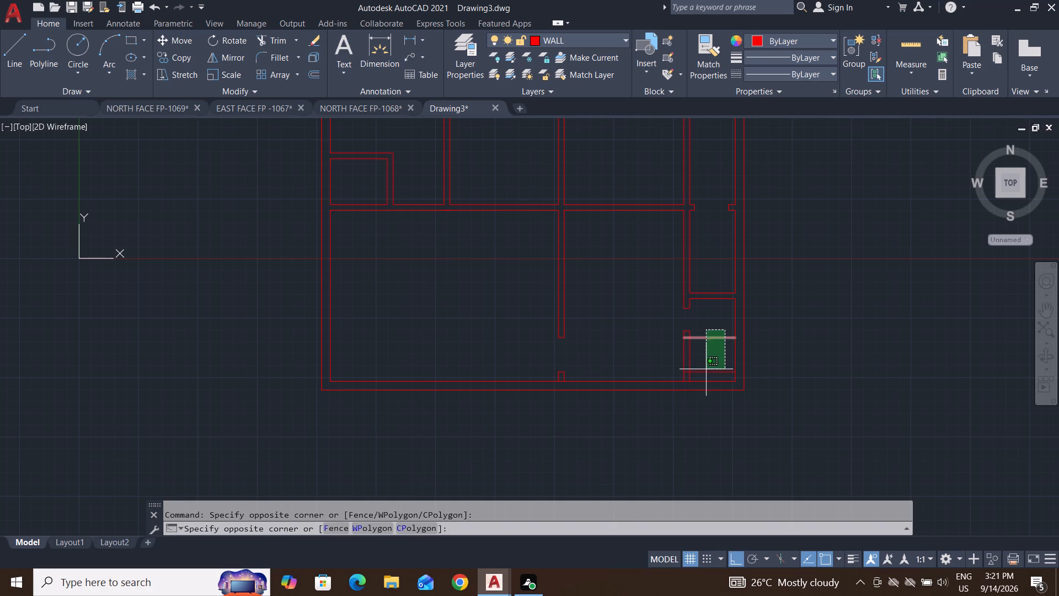
left_click(706, 375)
key("Delete")
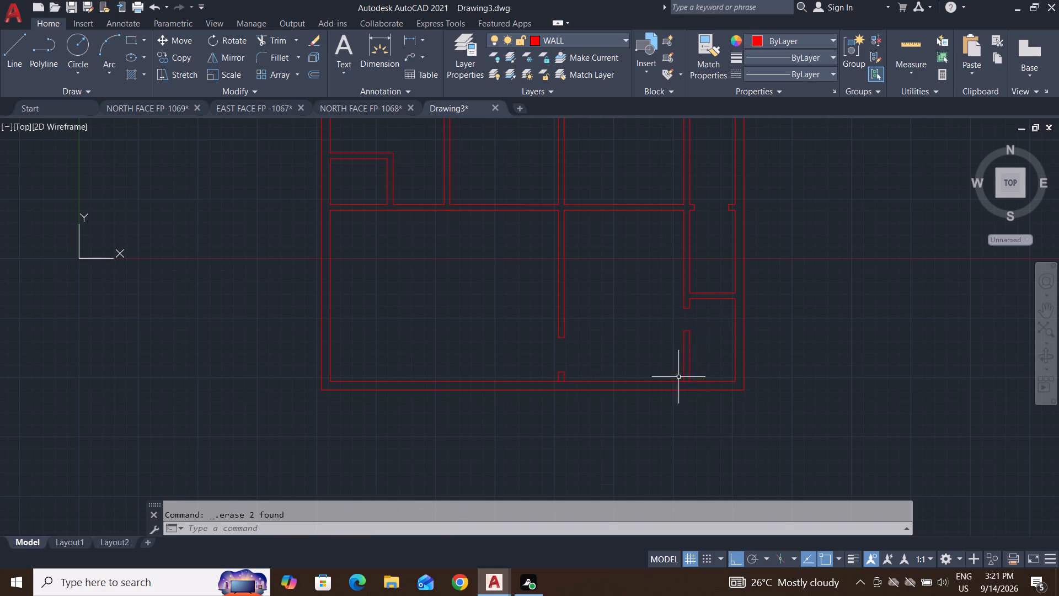
Trim the bottom wall's inner line between the two sides of the middle partition's short stub.
scroll(571, 384, "up", 3)
key("Escape")
key("Escape")
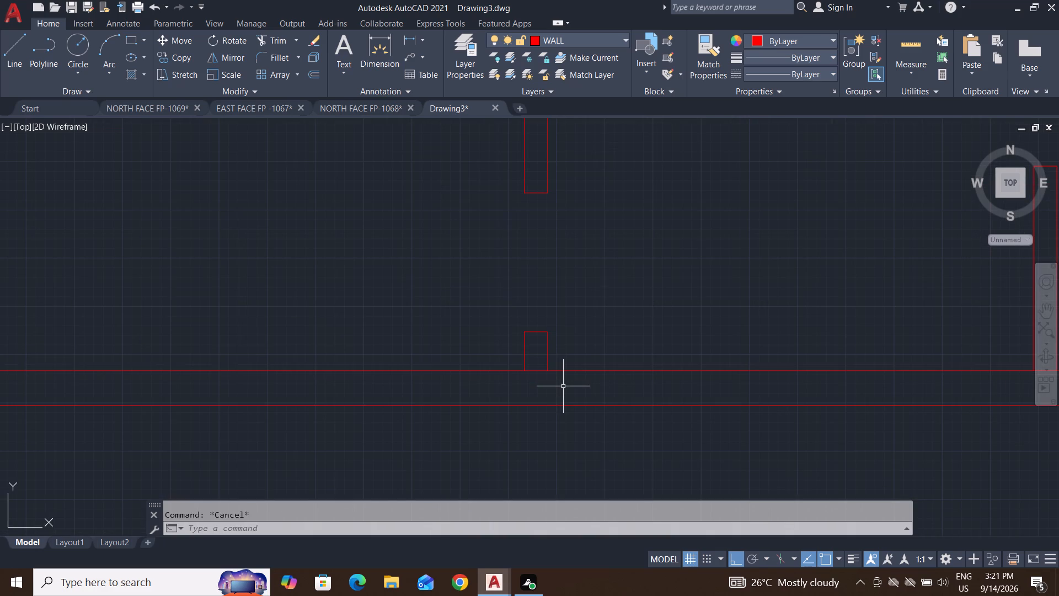
type("TR")
key("space")
key("space")
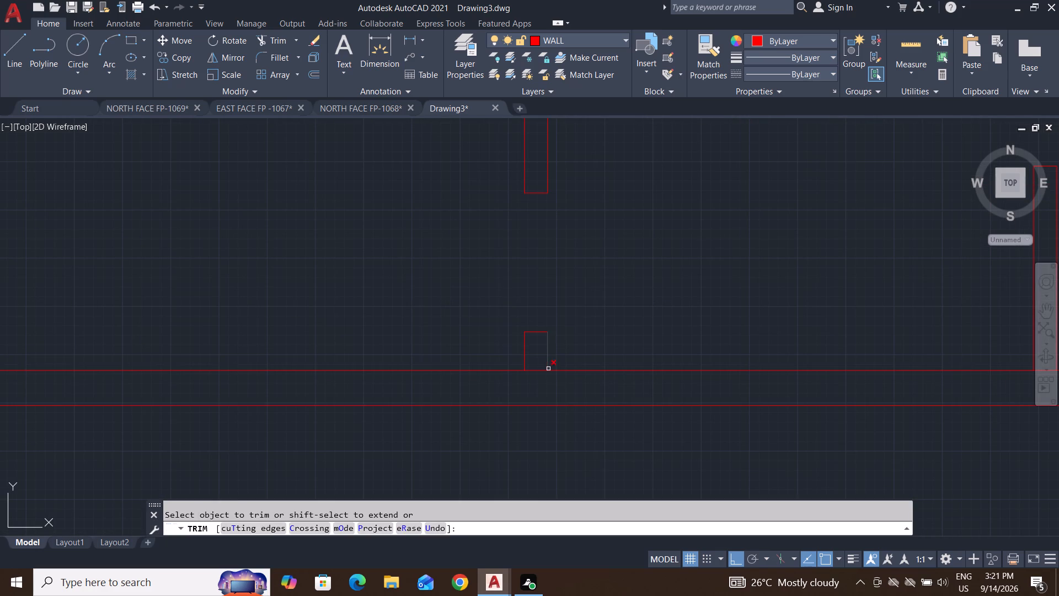
left_click(539, 356)
left_click(539, 377)
scroll(626, 407, "down", 4)
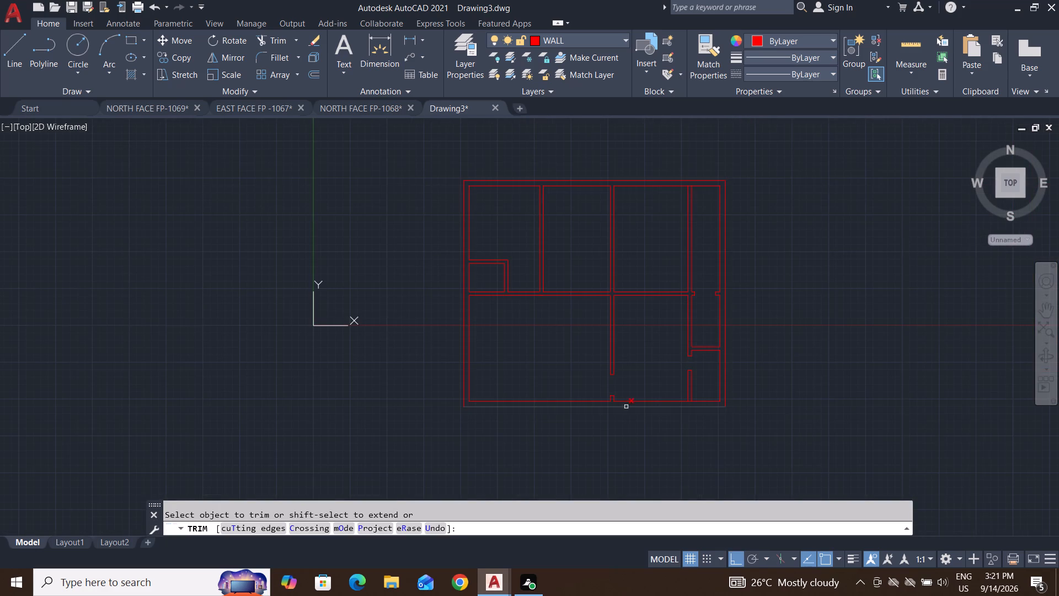
middle_click_drag(652, 447, 669, 435)
key("Escape")
key("Escape")
key("Escape")
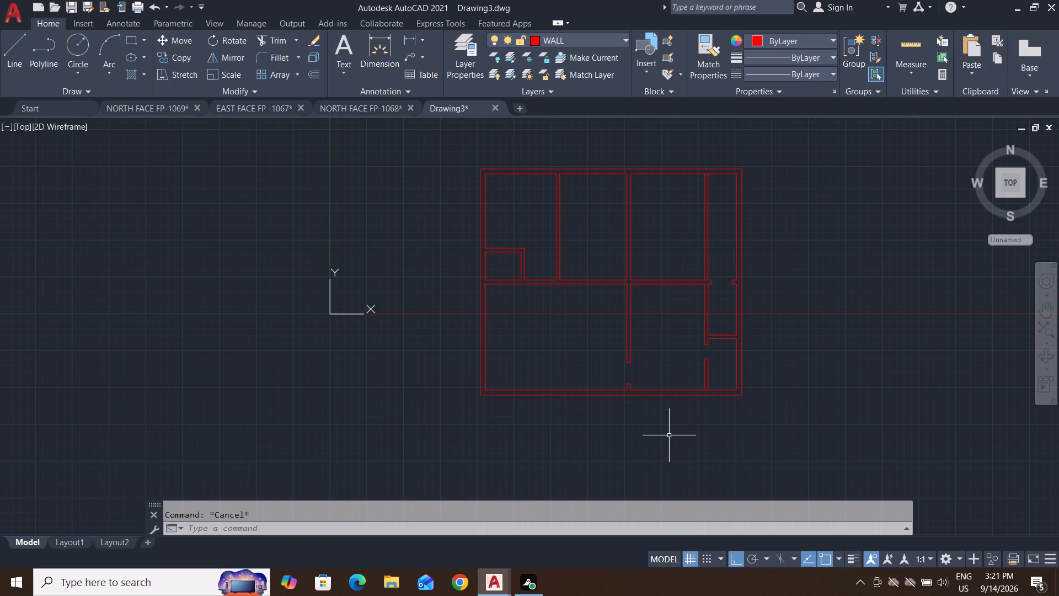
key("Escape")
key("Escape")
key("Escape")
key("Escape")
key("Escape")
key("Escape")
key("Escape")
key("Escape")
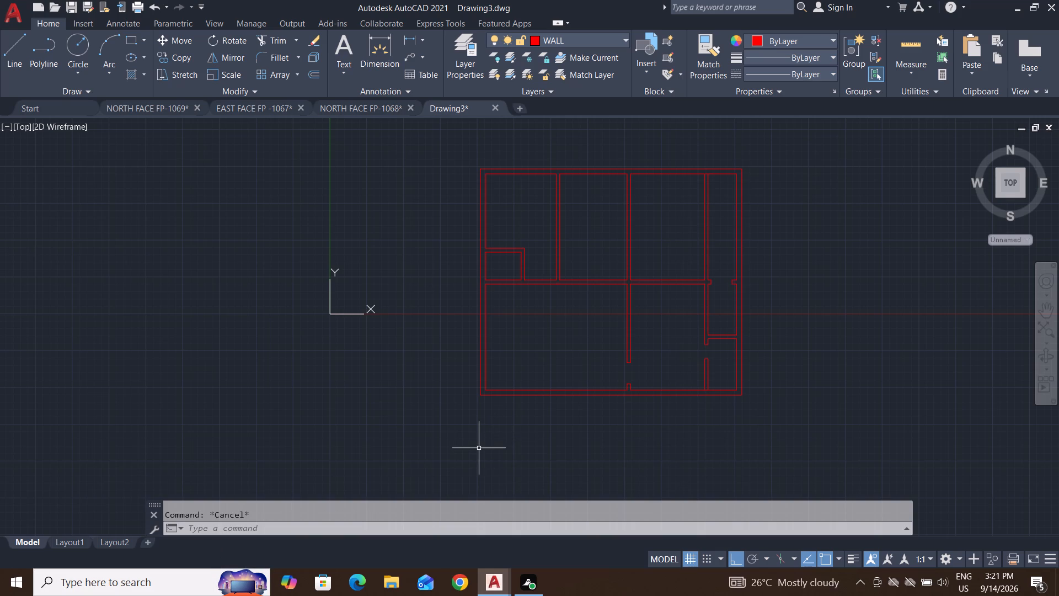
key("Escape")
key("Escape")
Draw two horizontal lines from the middle partition's doorway ends leftward, extending past the left exterior wall.
left_click(410, 40)
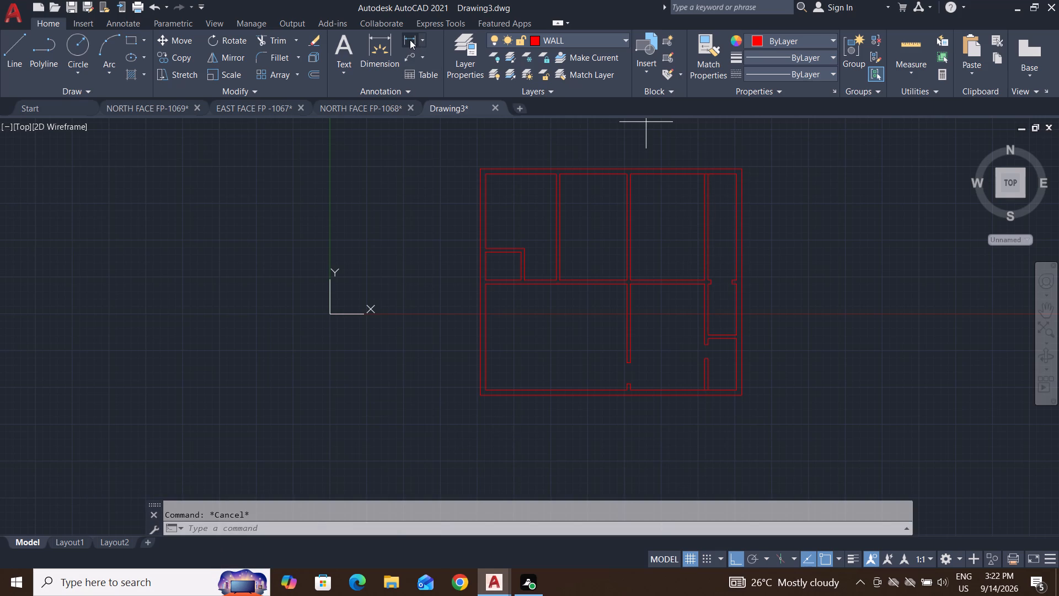
left_click(20, 40)
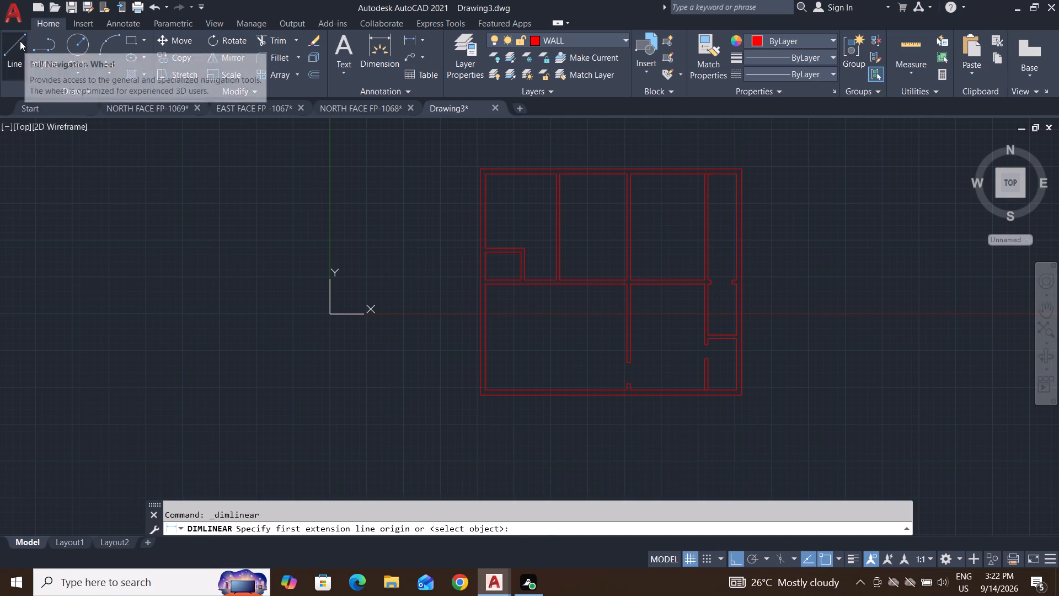
scroll(617, 380, "up", 3)
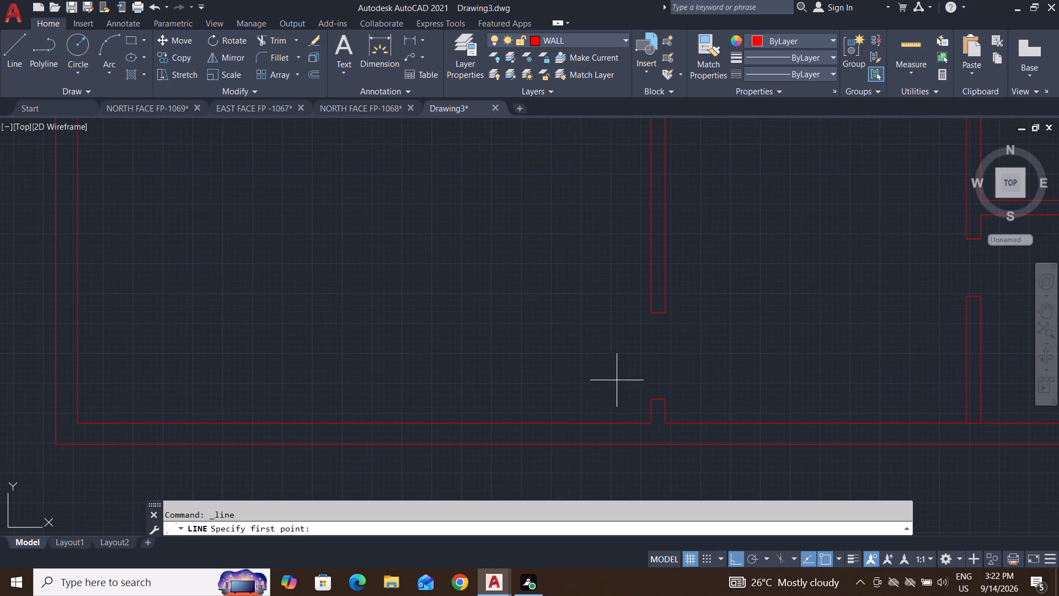
left_click(649, 400)
scroll(649, 400, "down", 2)
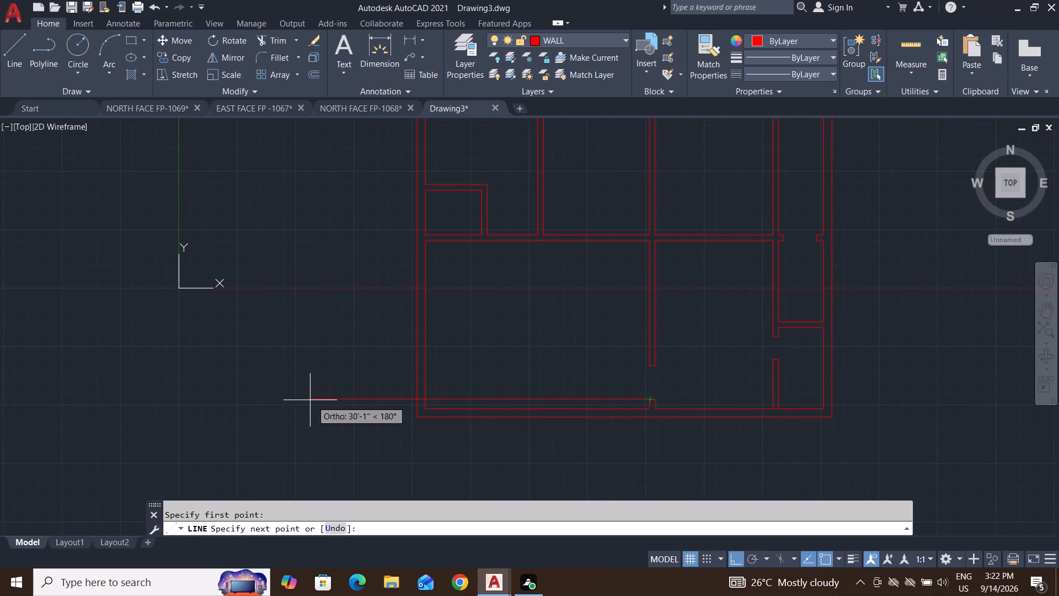
left_click(303, 400)
key("space")
key("space")
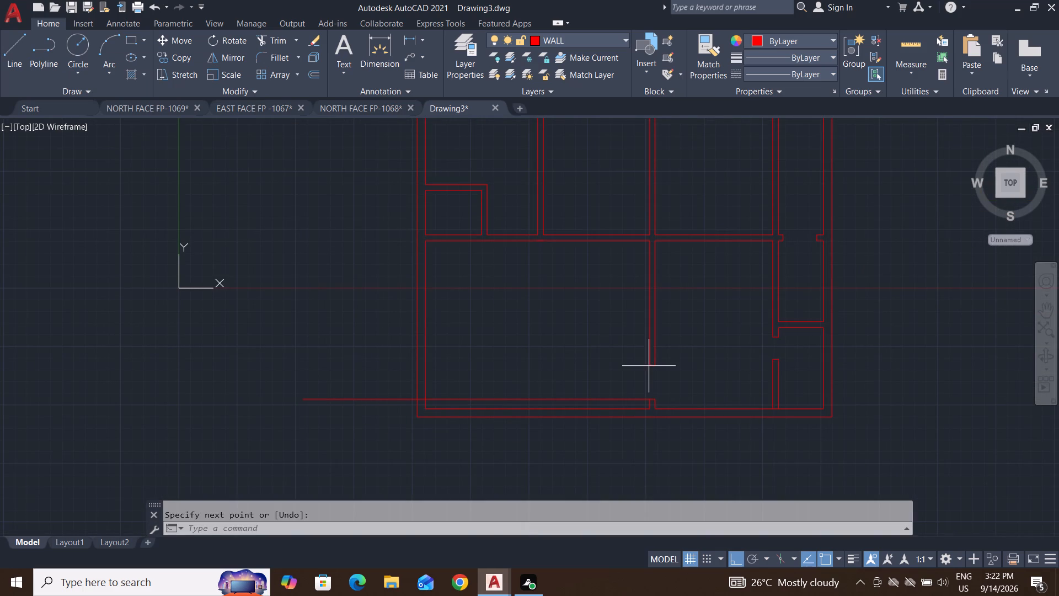
left_click(651, 368)
left_click(308, 370)
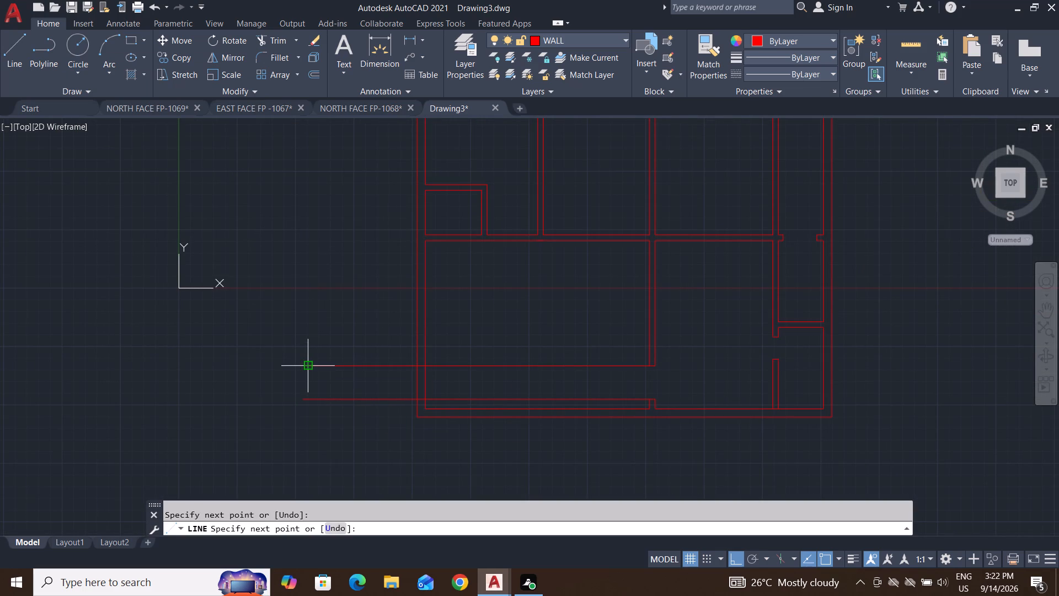
key("Escape")
key("Escape")
key("Escape")
Trim the left exterior wall between the two horizontal lines and remove their excess, leaving a doorway with closed jamb ends.
type("TR")
key("space")
key("space")
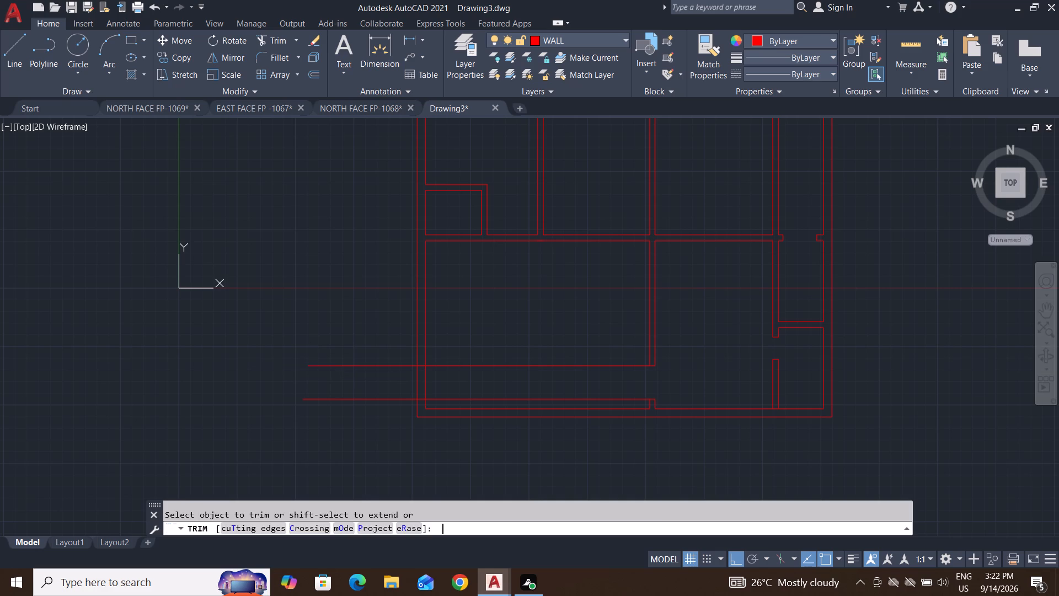
left_click(339, 333)
left_click(373, 453)
left_click(373, 381)
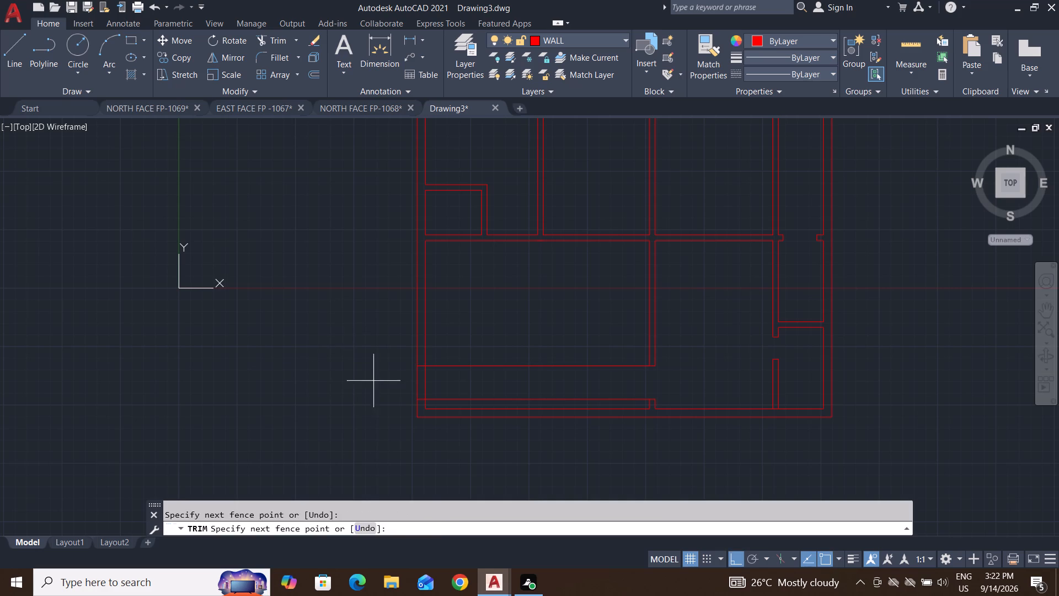
left_click(472, 385)
left_click(475, 401)
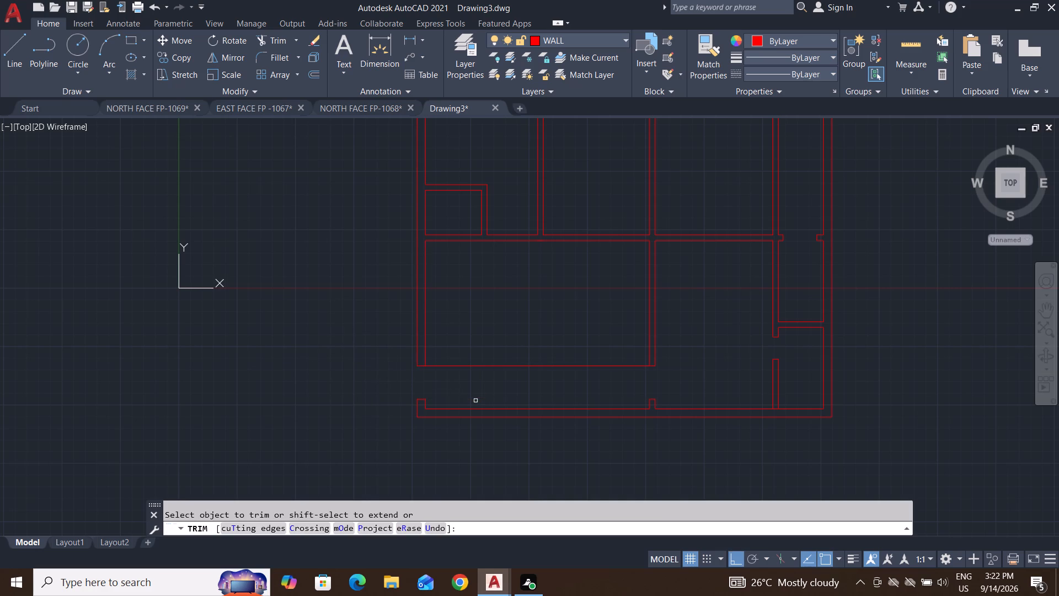
left_click(482, 382)
left_click(488, 337)
key("Escape")
key("Escape")
key("Escape")
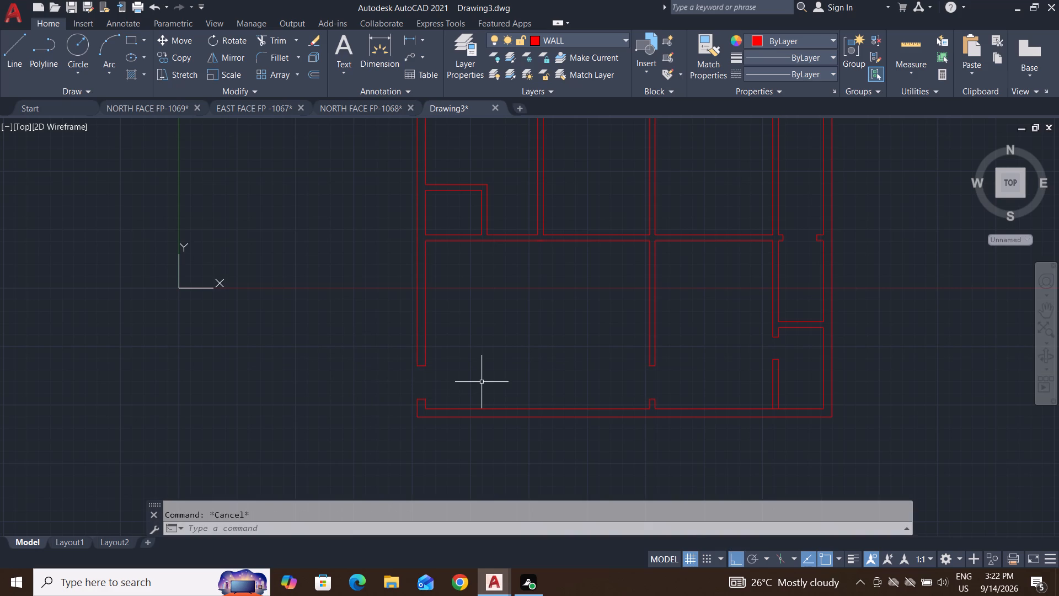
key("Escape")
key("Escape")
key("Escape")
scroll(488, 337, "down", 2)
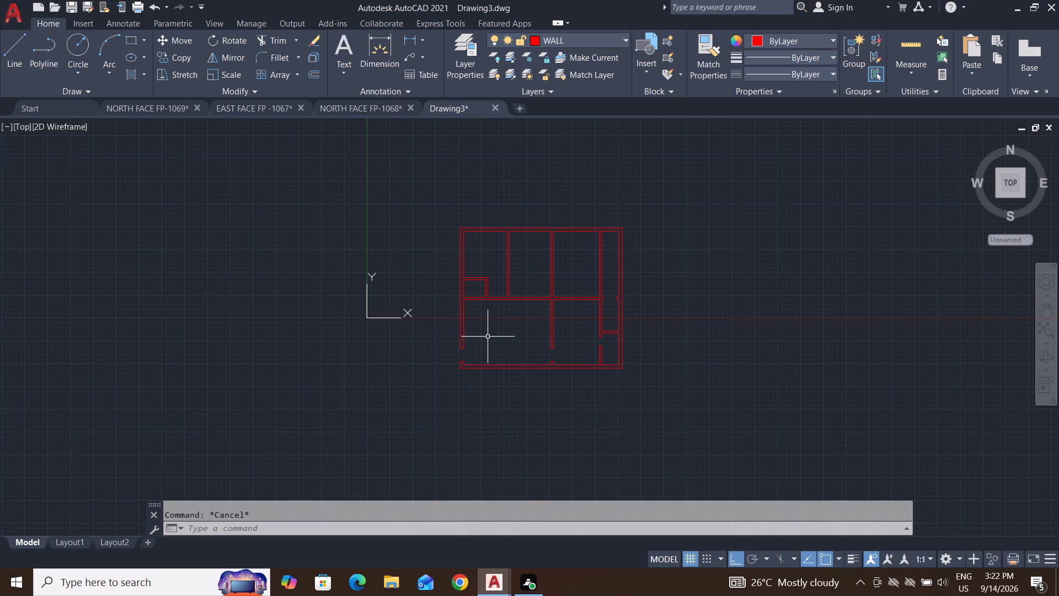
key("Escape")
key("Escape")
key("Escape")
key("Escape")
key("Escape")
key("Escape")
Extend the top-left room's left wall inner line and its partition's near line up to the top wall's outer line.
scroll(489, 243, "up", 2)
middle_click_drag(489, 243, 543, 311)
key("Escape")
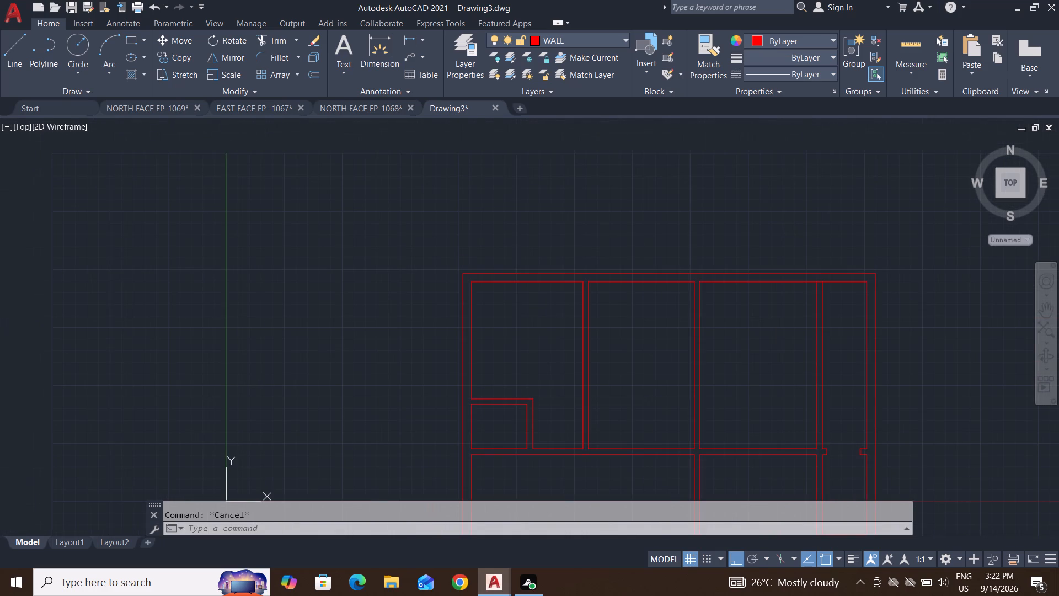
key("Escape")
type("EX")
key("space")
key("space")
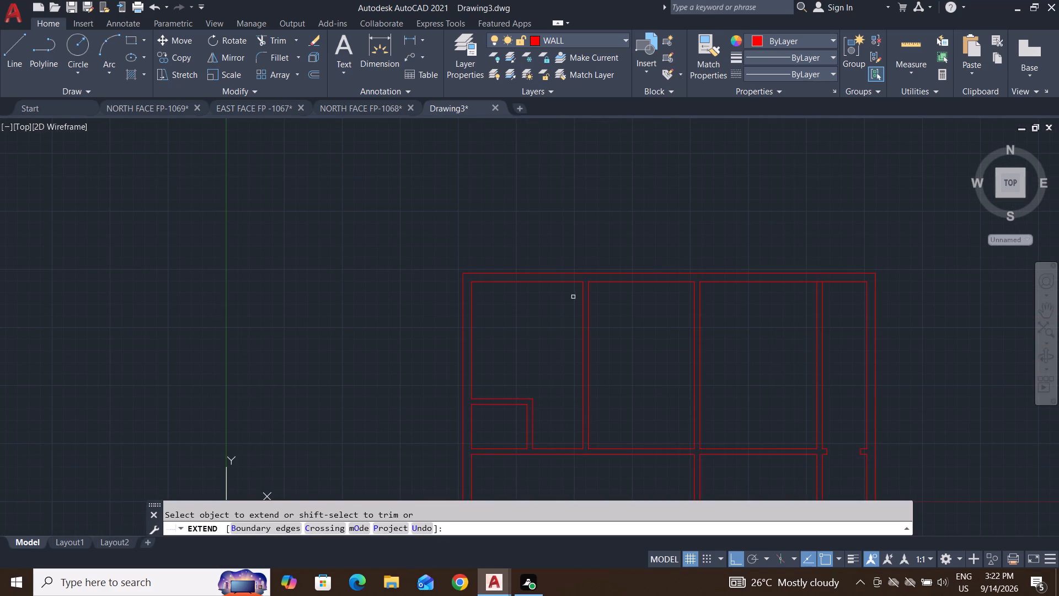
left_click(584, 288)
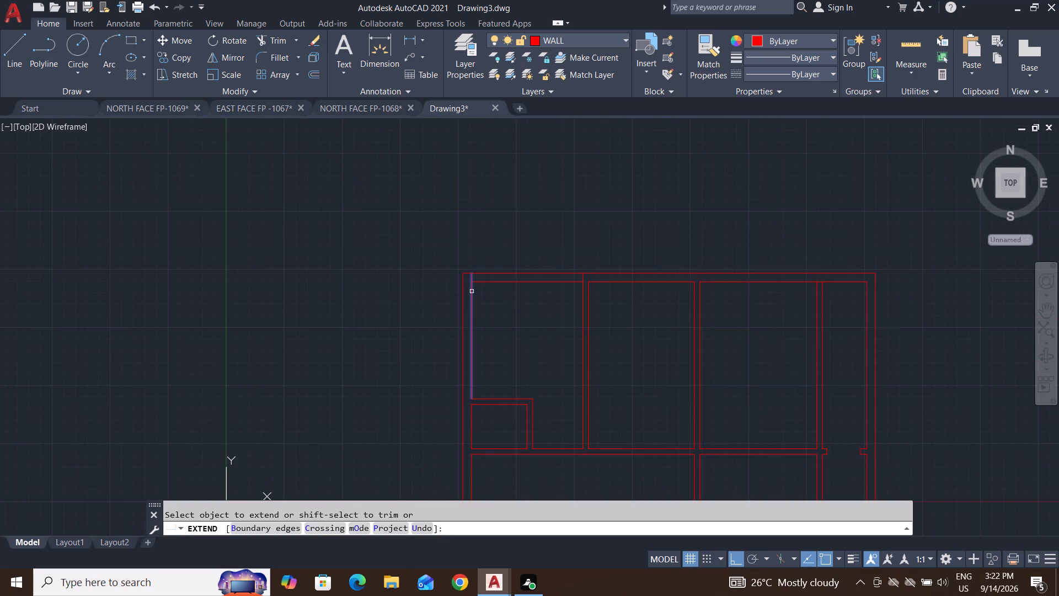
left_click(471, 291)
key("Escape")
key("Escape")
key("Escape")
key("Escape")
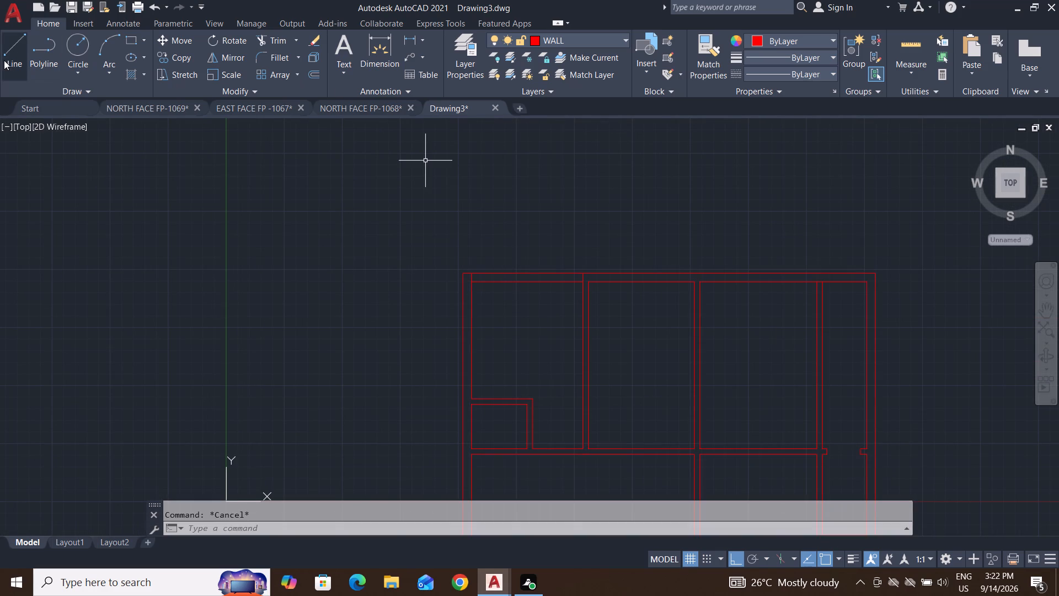
Draw a vertical line across the top wall at the midpoint of the top-left room's inner wall line.
left_click(4, 60)
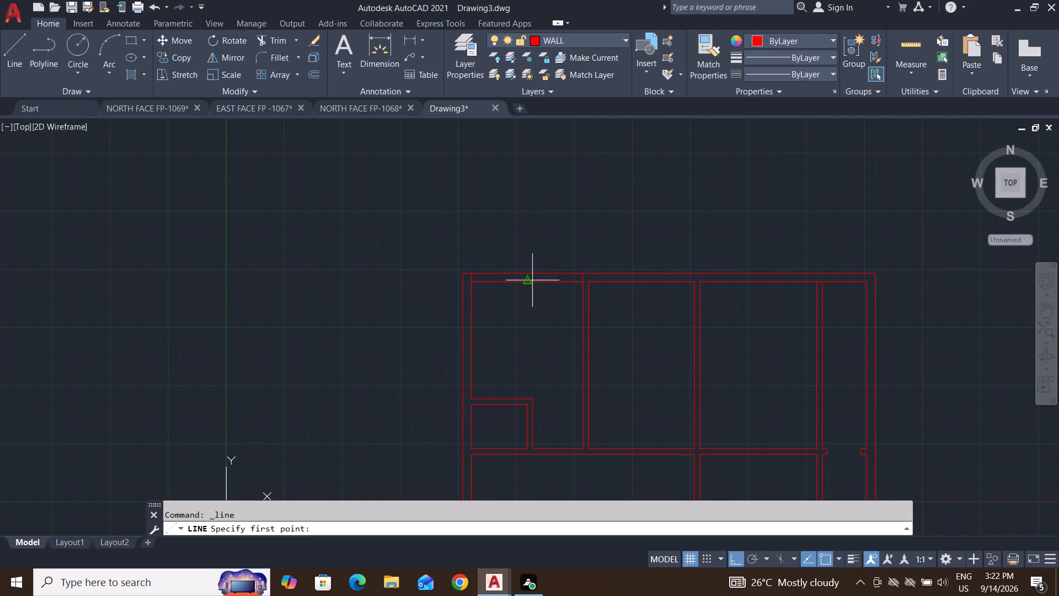
left_click(527, 280)
scroll(527, 275, "up", 4)
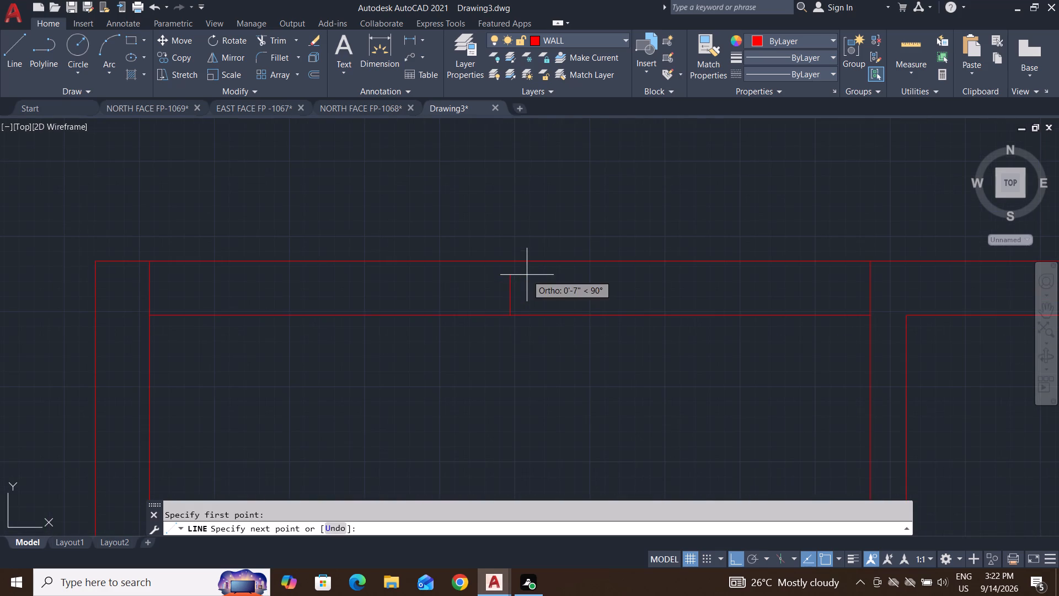
left_click(508, 260)
key("Escape")
key("Escape")
key("Escape")
key("Escape")
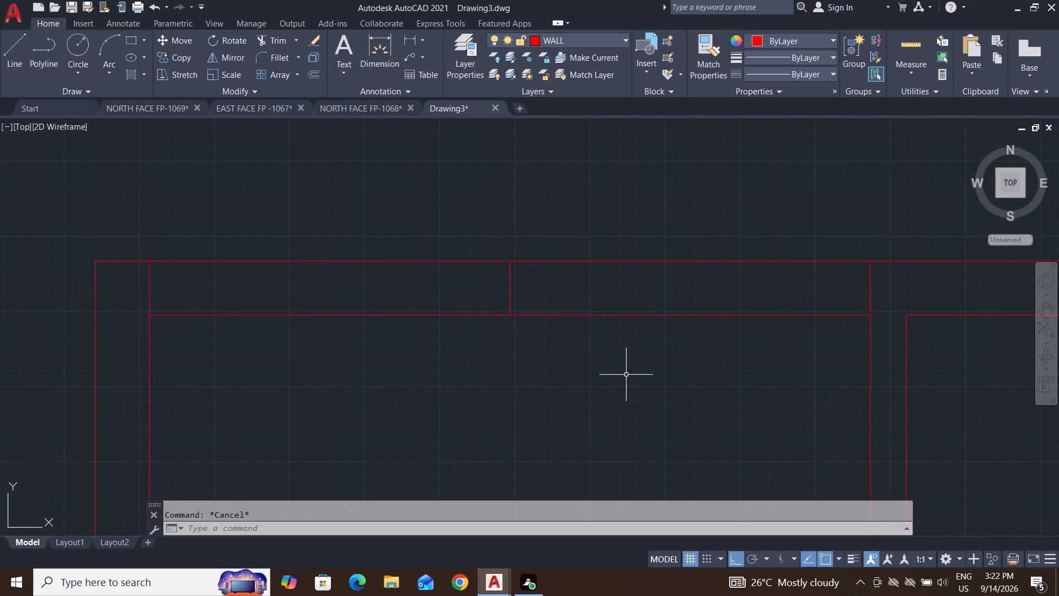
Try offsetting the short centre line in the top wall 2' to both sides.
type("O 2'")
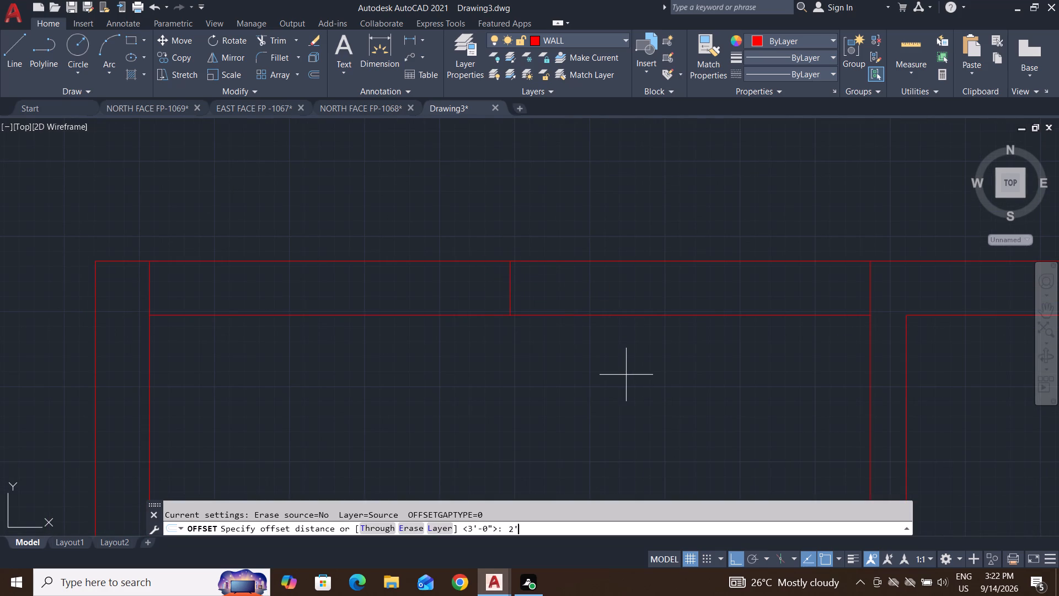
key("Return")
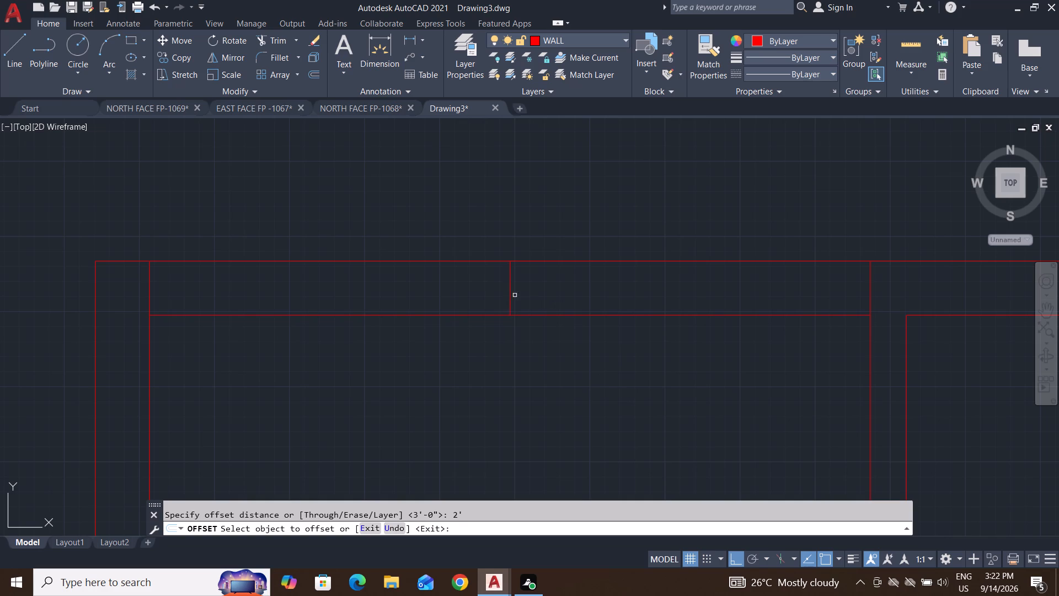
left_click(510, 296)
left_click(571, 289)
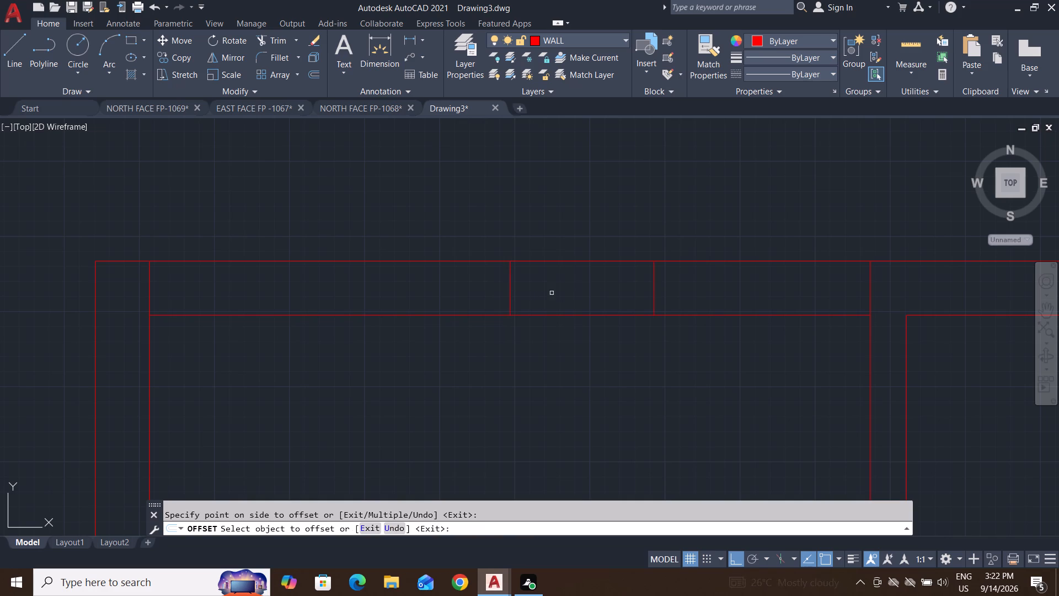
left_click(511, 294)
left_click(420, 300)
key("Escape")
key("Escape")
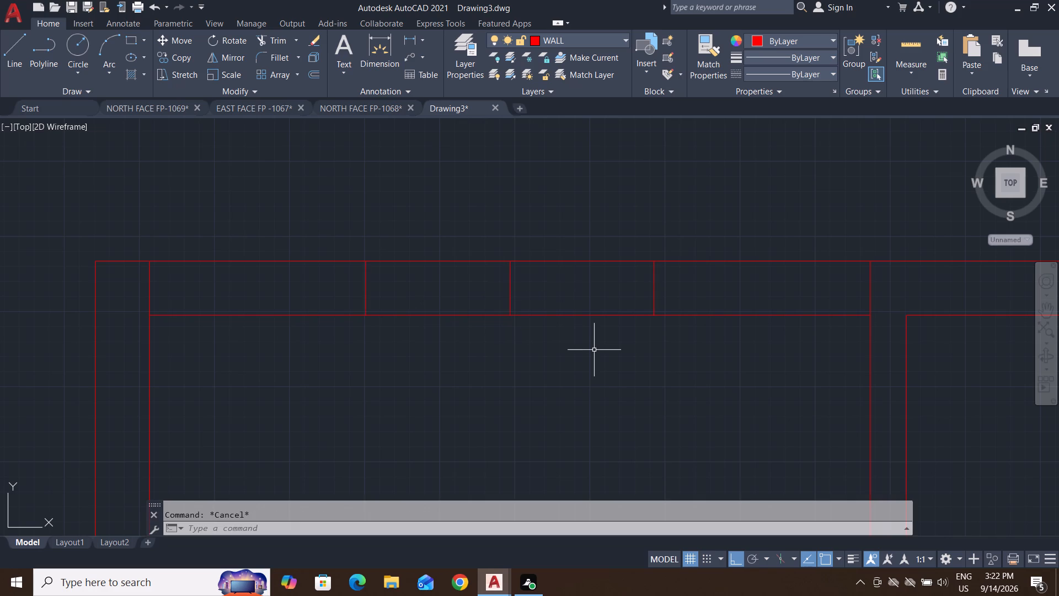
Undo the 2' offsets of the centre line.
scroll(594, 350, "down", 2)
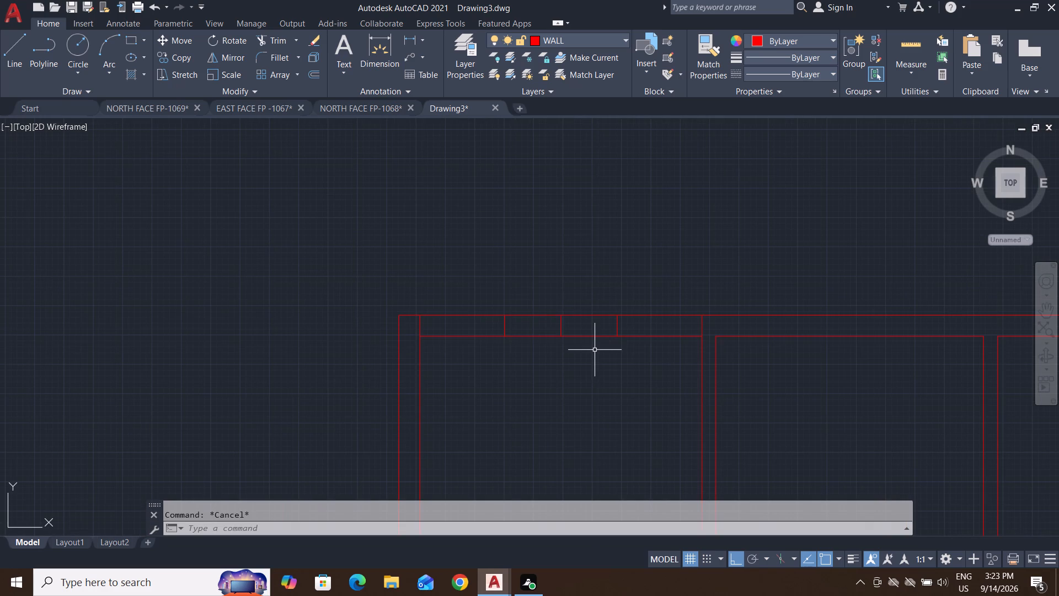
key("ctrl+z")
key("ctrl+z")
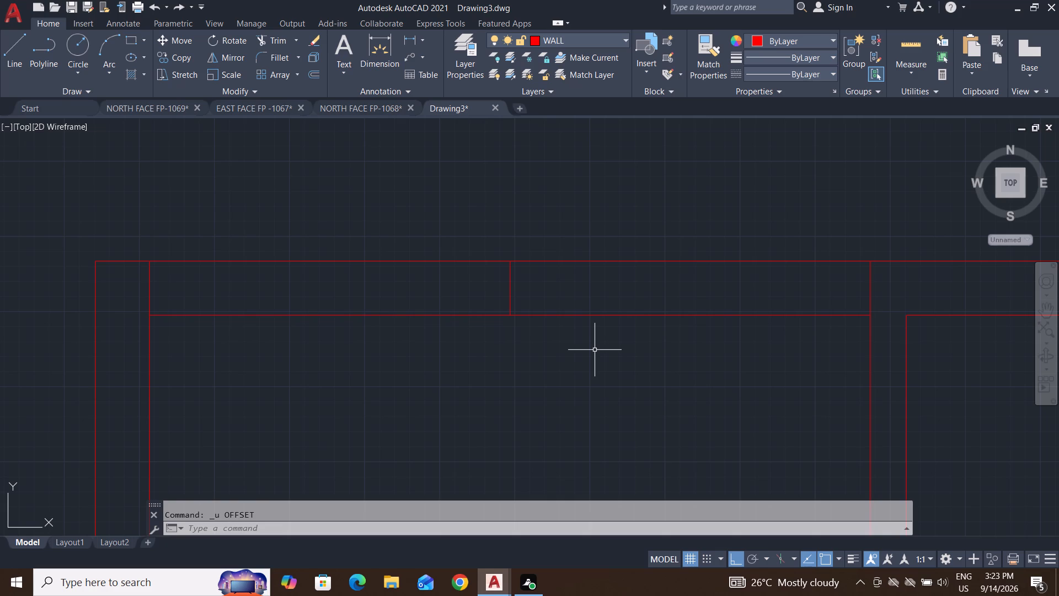
Offset the short centre line in the top wall 1'6" to both sides.
key("Escape")
key("Escape")
key("Escape")
type("O")
key("space")
key("1")
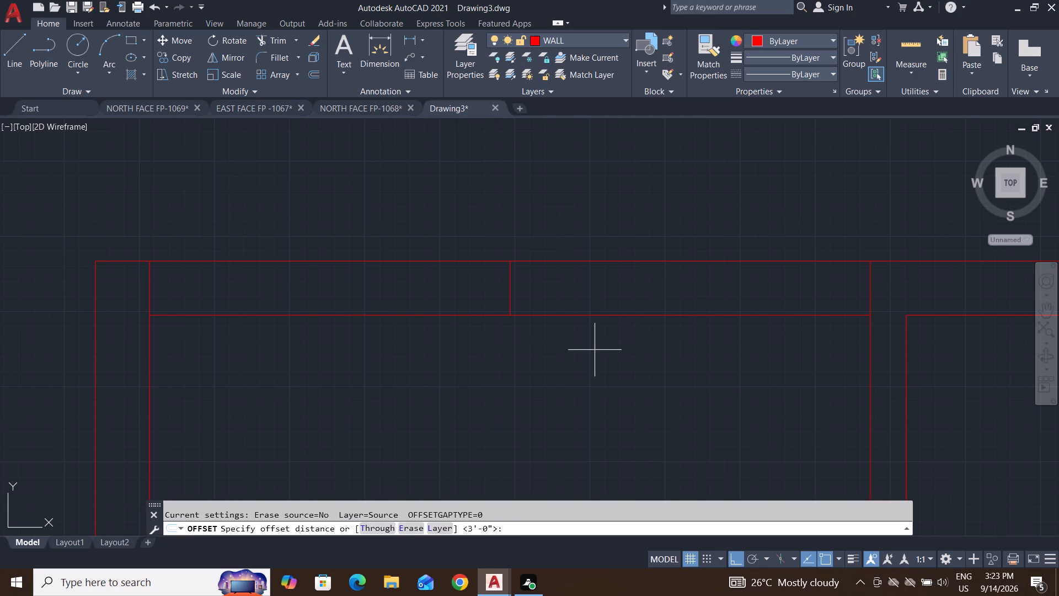
type("'6")
key("shift+quotedbl")
key("Return")
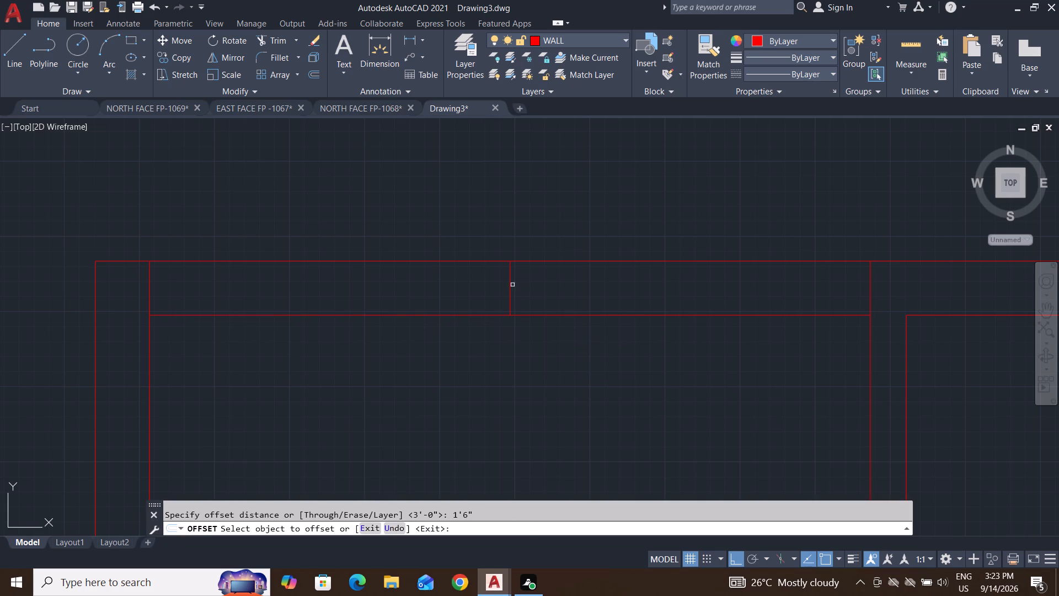
left_click(509, 284)
left_click(670, 294)
left_click(510, 291)
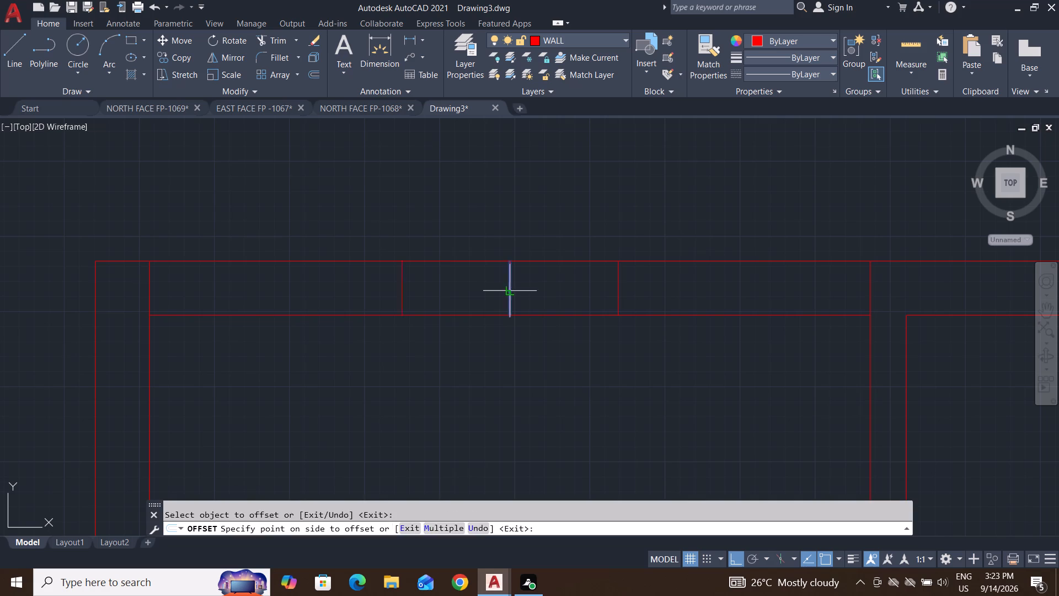
left_click(446, 291)
key("Escape")
key("Escape")
key("Escape")
Trim the top wall's two lines between the offset lines, removing the centre line, to form a 3' opening.
type("TR")
key("space")
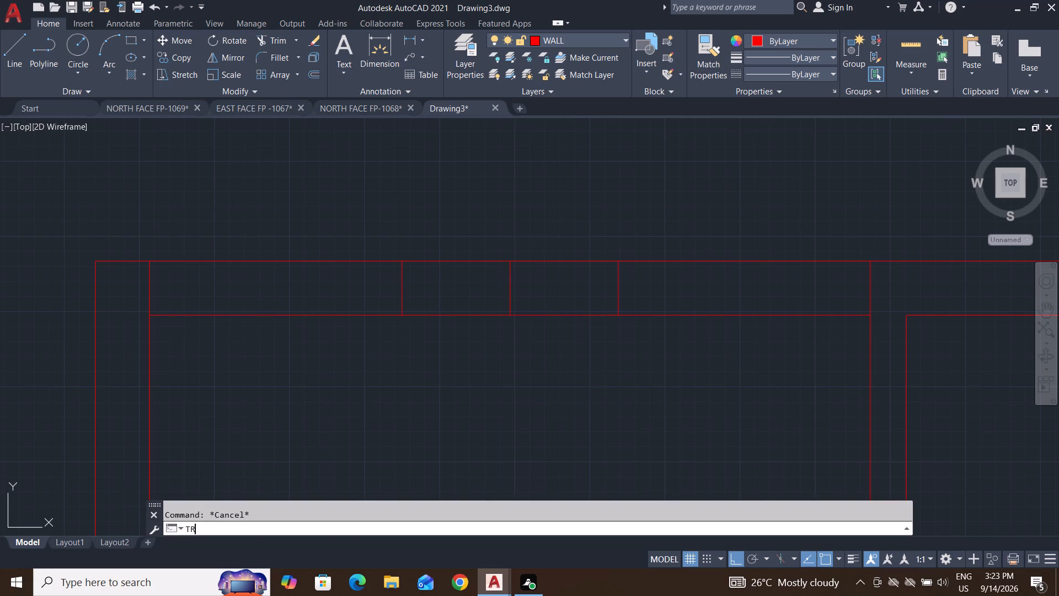
key("space")
left_click(635, 368)
left_click(399, 209)
left_click(586, 214)
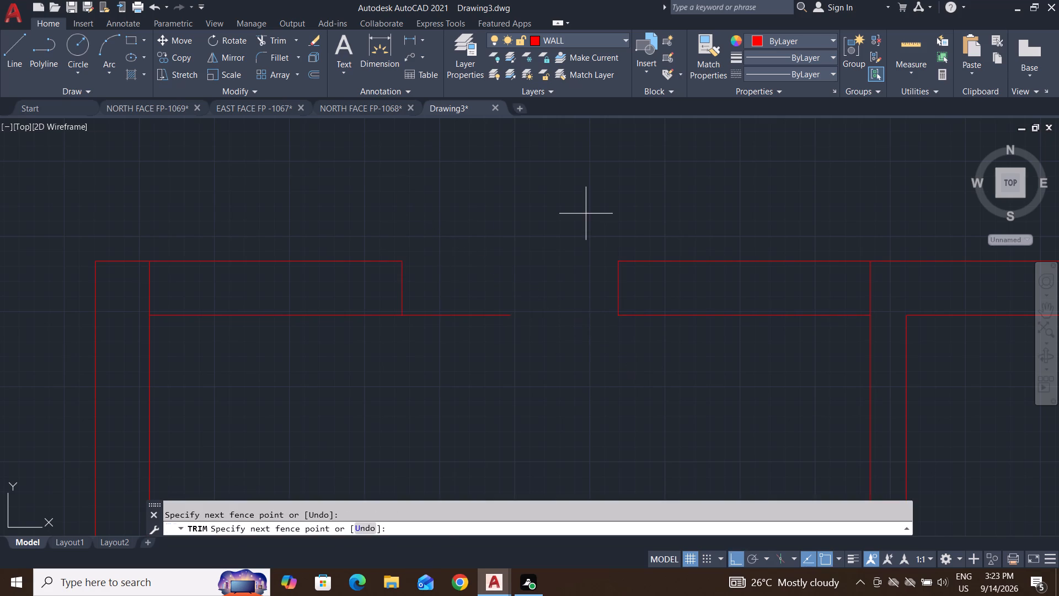
left_click(421, 378)
Trim away the opening's two end lines and the short vertical stubs crossing the top wall at the top-left room's corners.
left_click(333, 292)
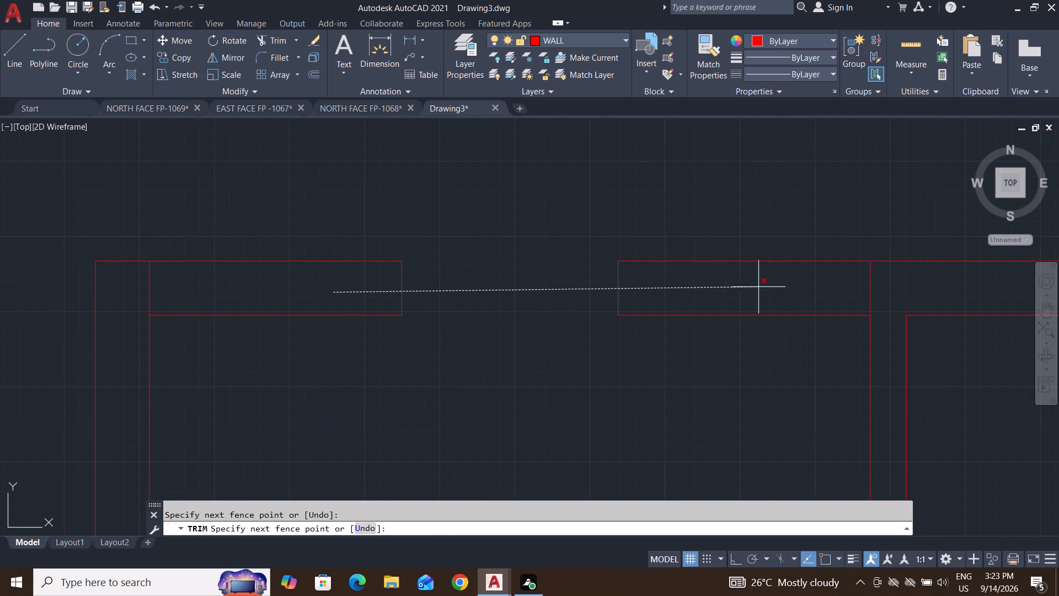
left_click(884, 287)
left_click(125, 280)
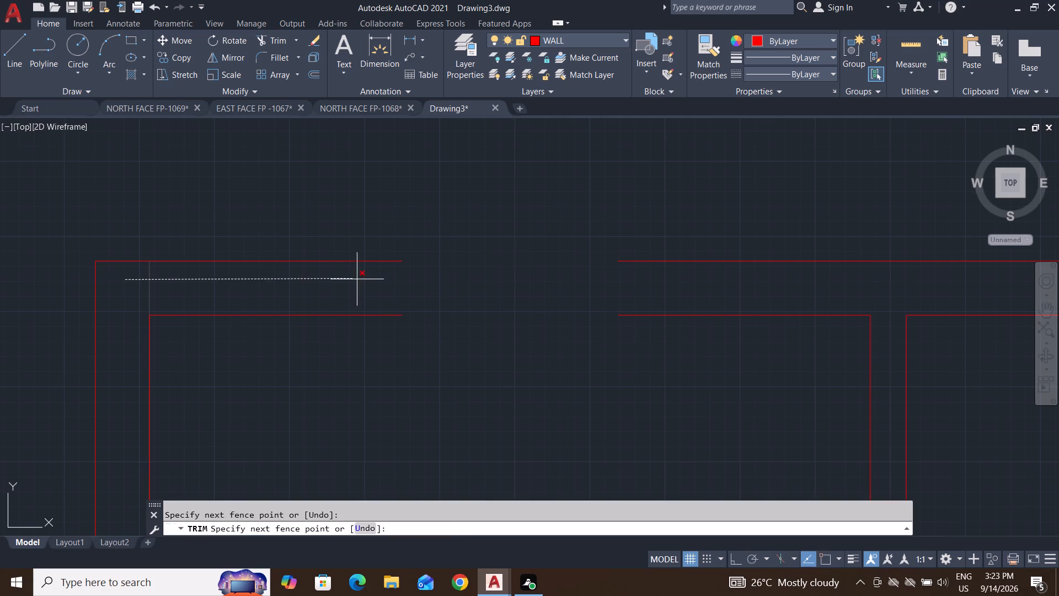
left_click(382, 282)
key("Escape")
key("Escape")
key("Escape")
key("Escape")
key("Escape")
Make WINDOWS the current layer and draw a rectangle filling the 3' opening in the top wall.
left_click(590, 40)
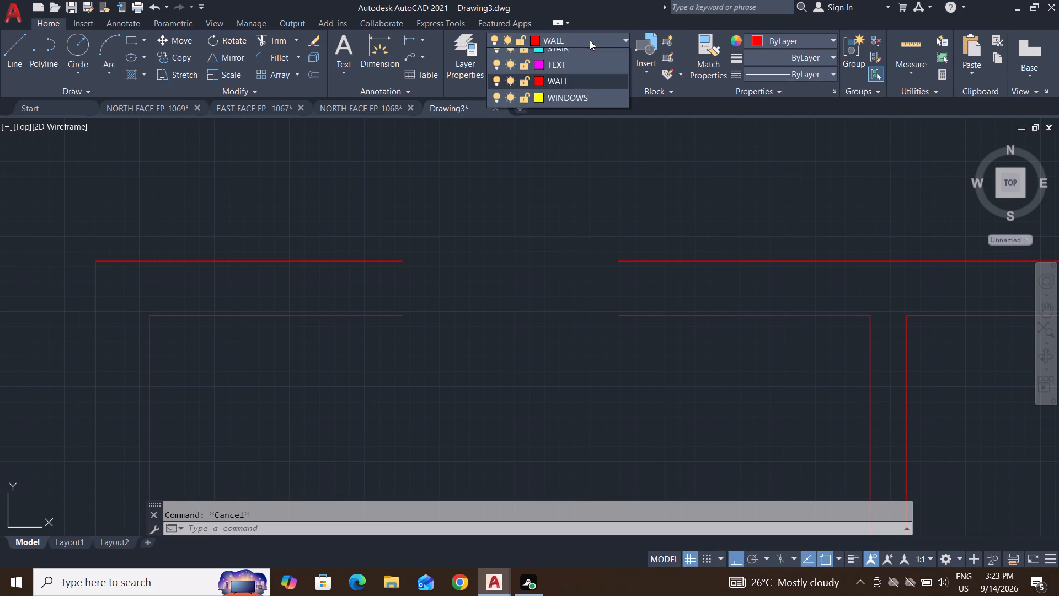
left_click(576, 206)
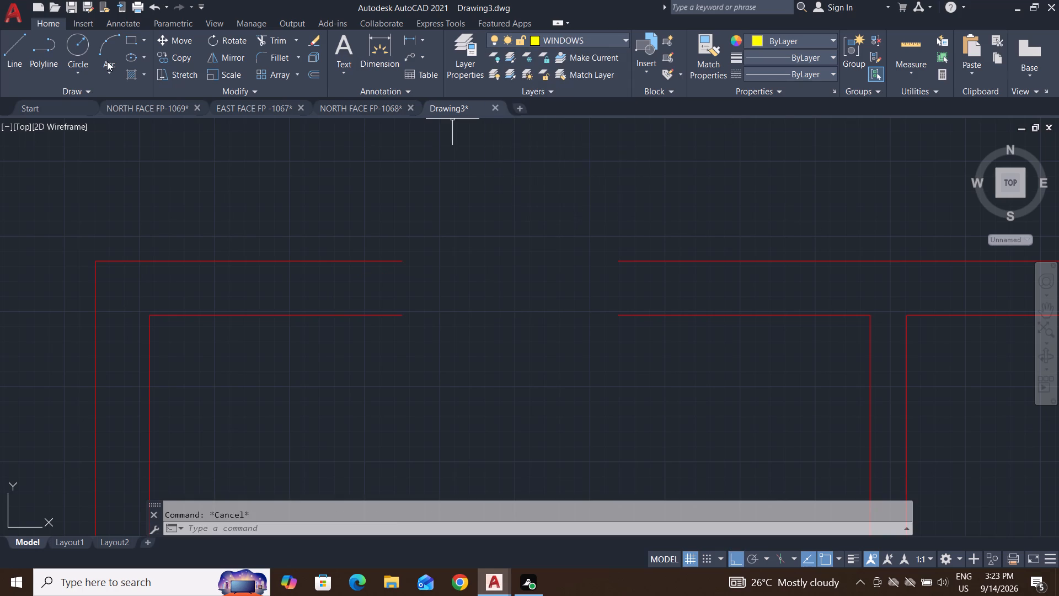
left_click(127, 41)
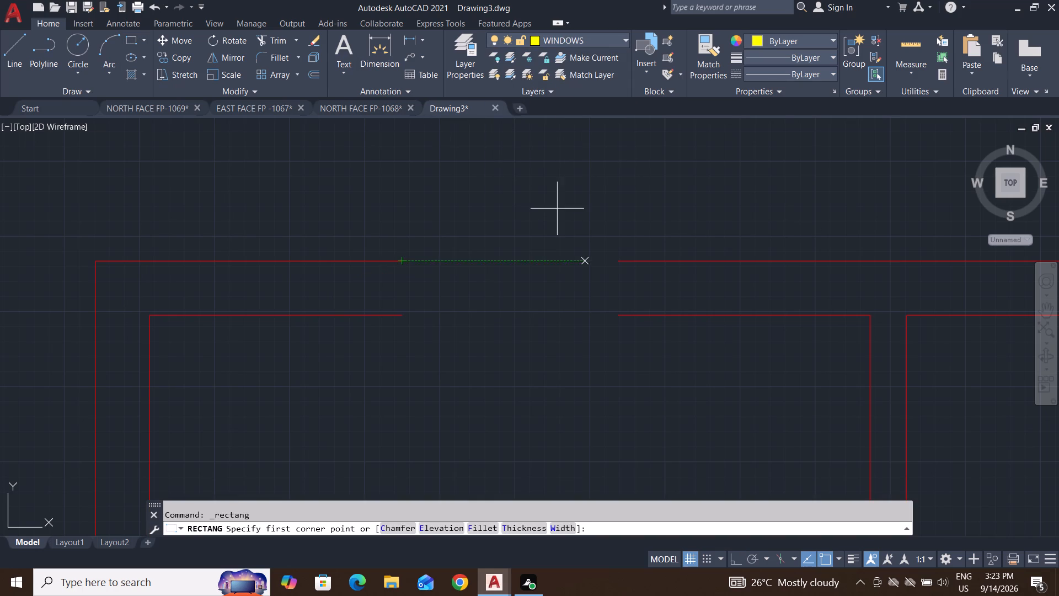
left_click(401, 263)
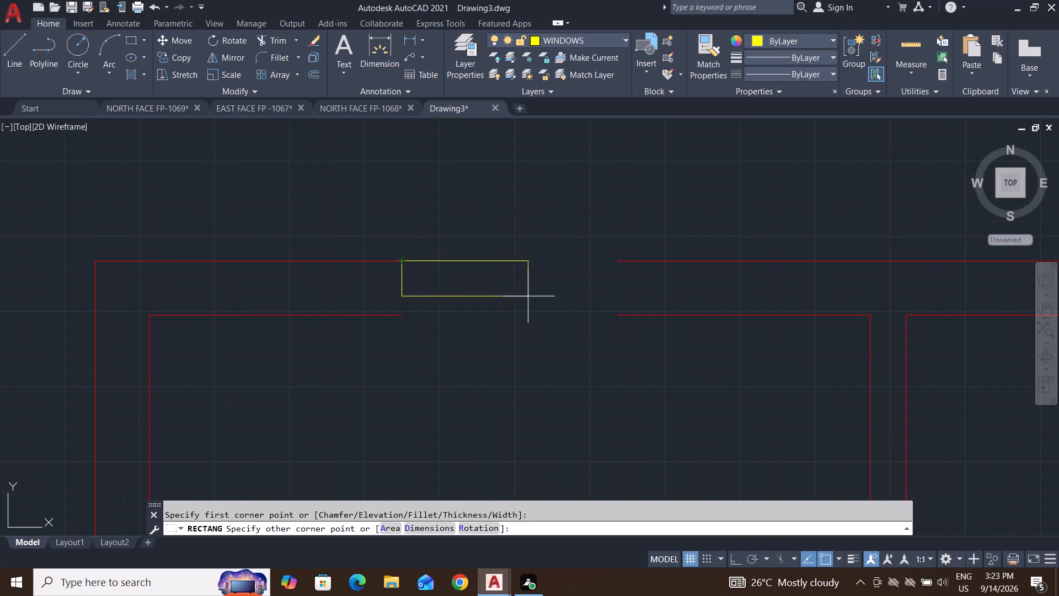
left_click(622, 317)
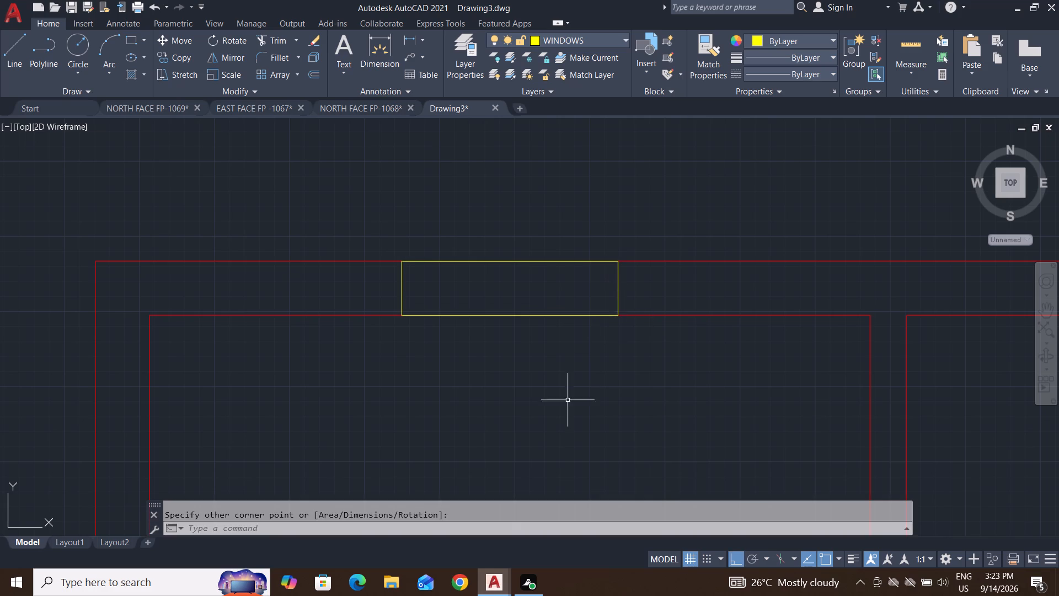
Extend the top wall's inner line and the small room's upper wall line to the outer line of the left wall.
scroll(552, 430, "down", 2)
middle_click_drag(552, 430, 527, 275)
scroll(521, 347, "down", 1)
middle_click_drag(521, 347, 514, 348)
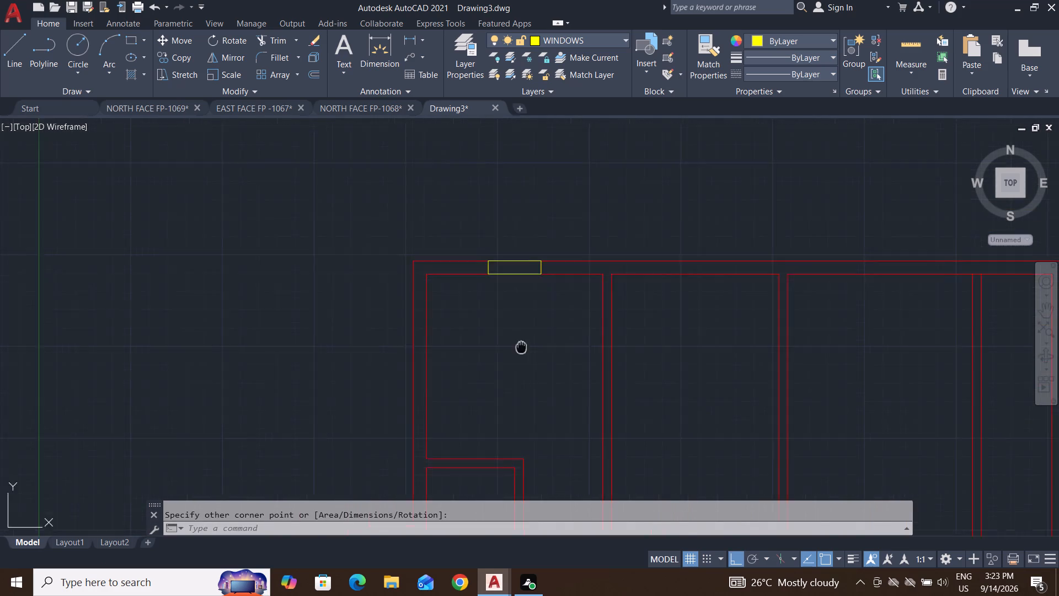
middle_click_drag(514, 348, 459, 315)
key("Escape")
key("Escape")
key("Escape")
key("Escape")
middle_click_drag(456, 340, 498, 326)
key("Escape")
key("Escape")
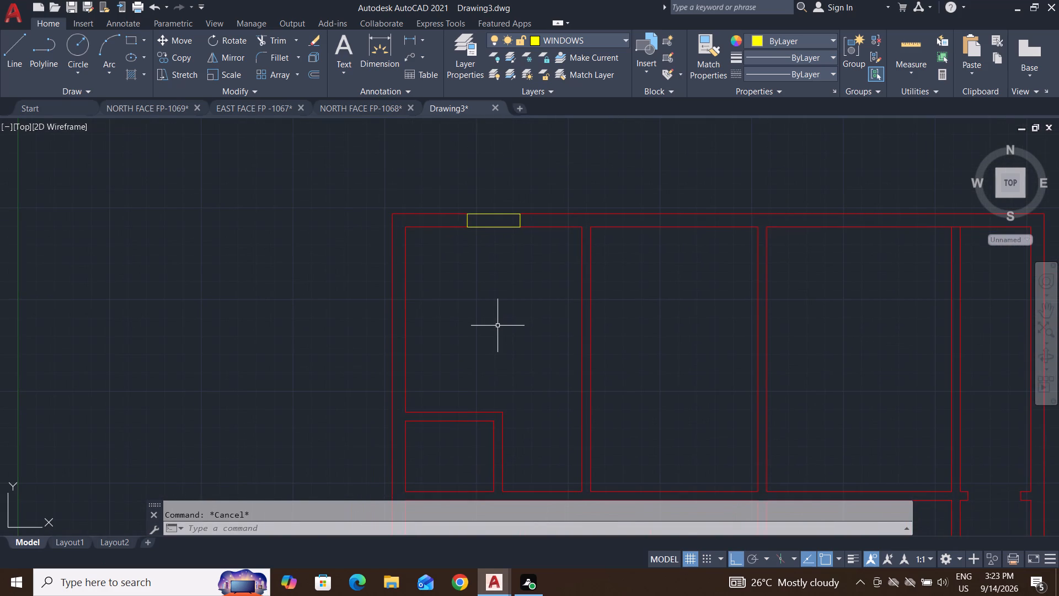
type("EX")
key("space")
key("space")
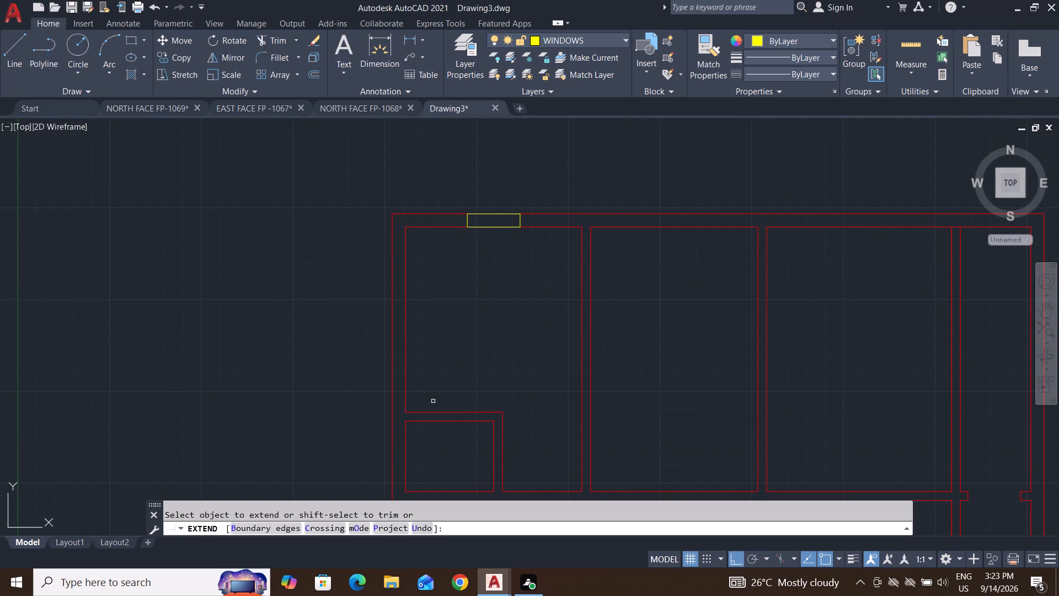
left_click(411, 413)
left_click(434, 228)
key("Escape")
key("Escape")
key("Escape")
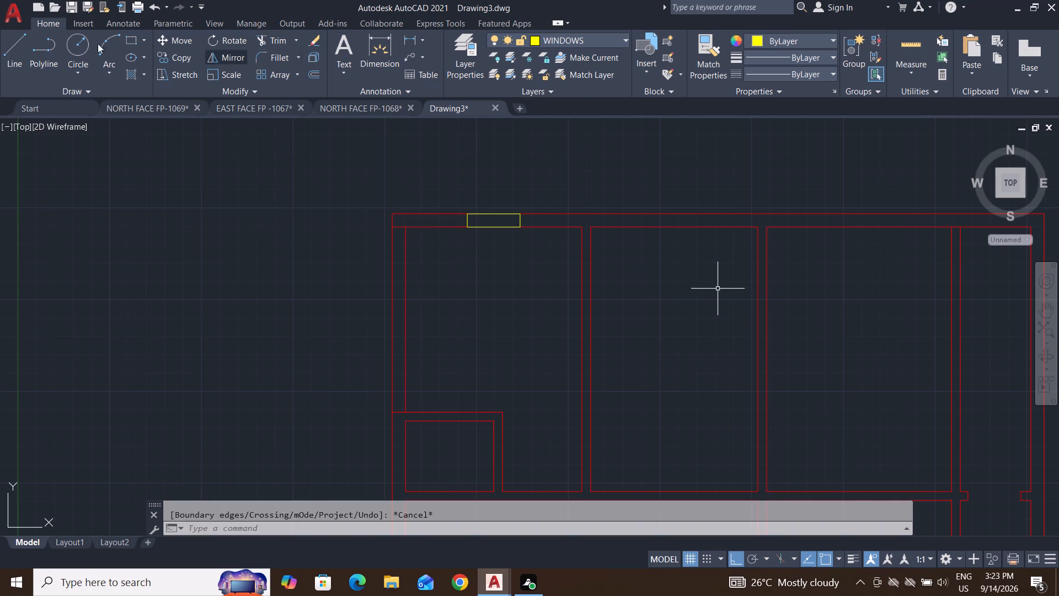
Draw a short line across the left wall at the midpoint of the top-left room's side.
left_click(2, 53)
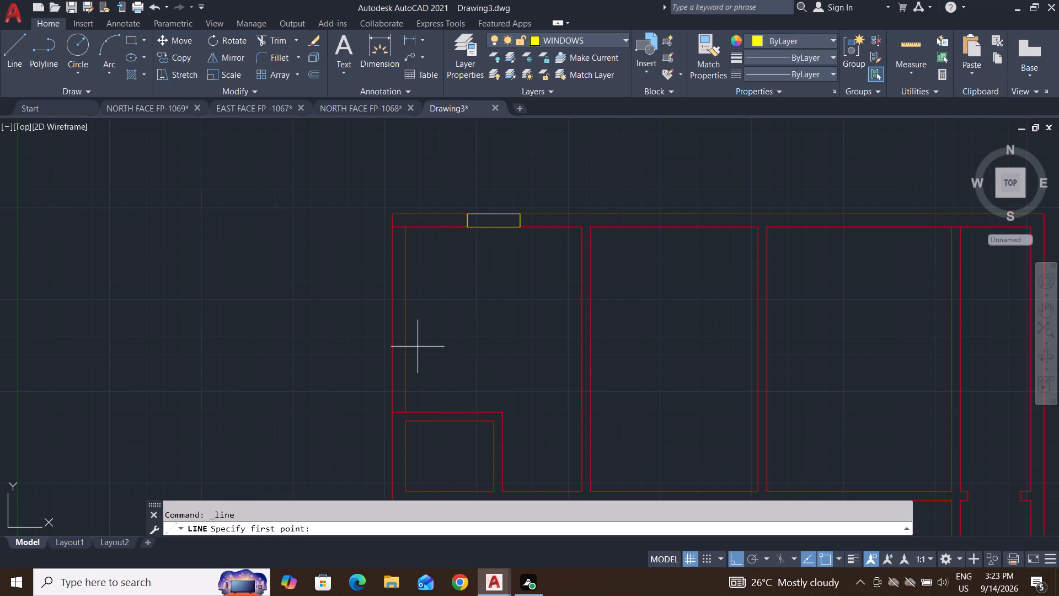
left_click(409, 320)
left_click(393, 319)
key("Escape")
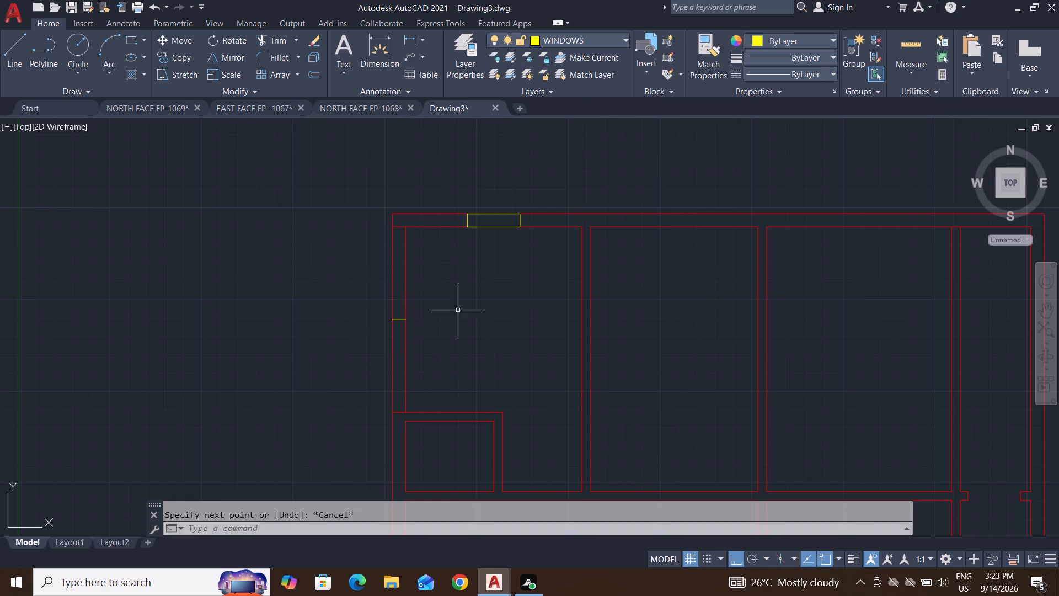
key("Escape")
key("Escape")
key("Escape")
key("Escape")
Offset the short line across the left wall 1'6" to both sides.
type("O 1")
type("'6")
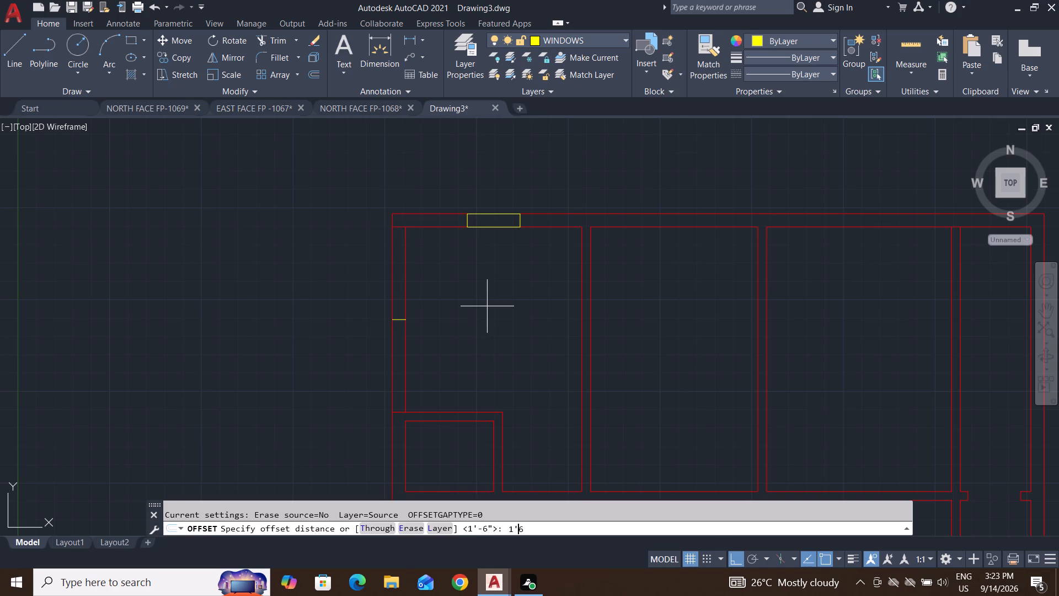
type("\".")
key("BackSpace")
key("Return")
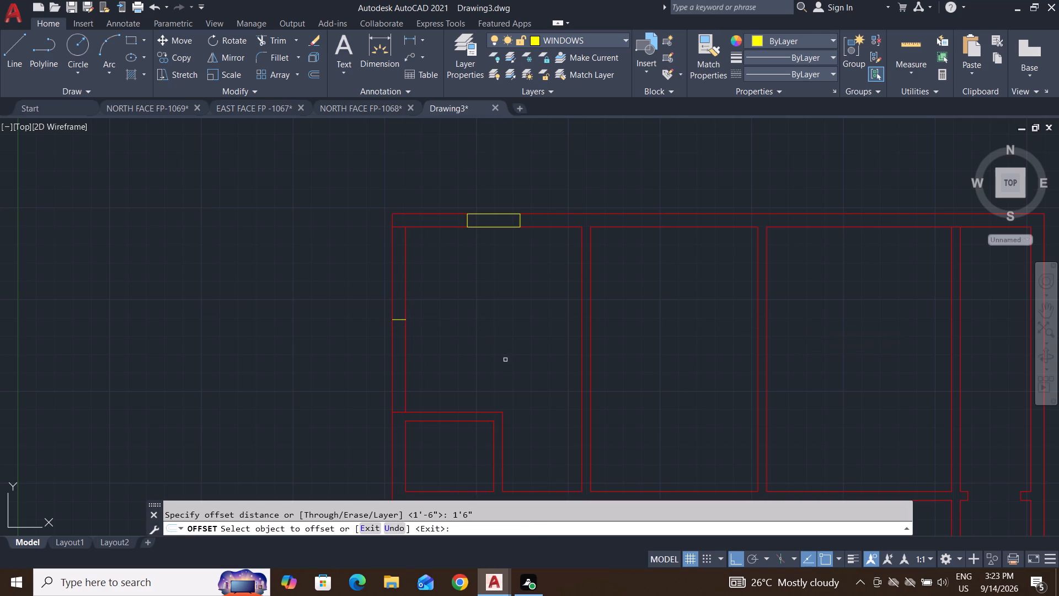
scroll(407, 316, "up", 2)
left_click(384, 324)
left_click(385, 264)
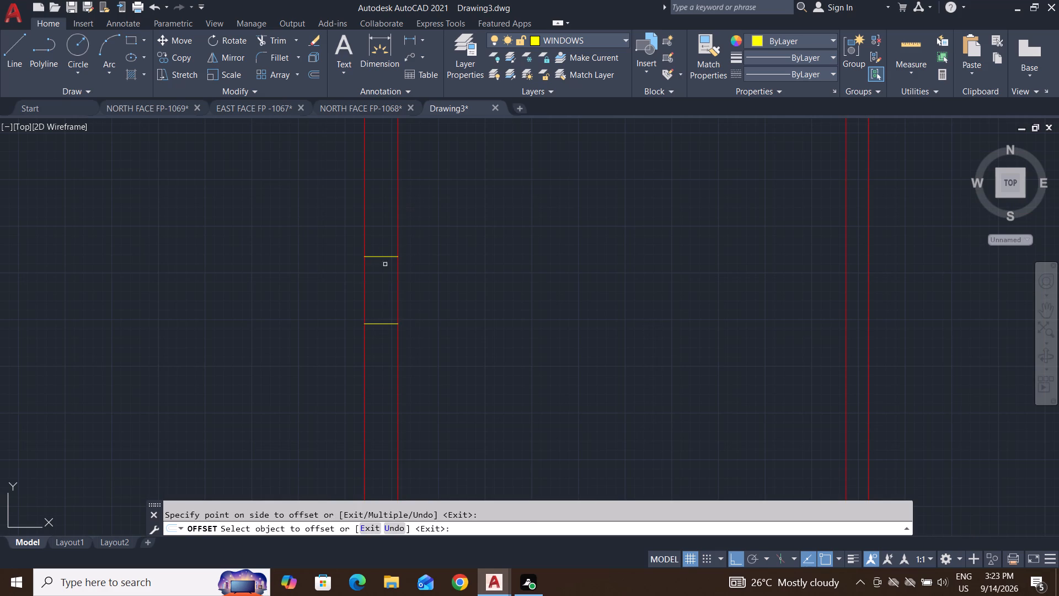
left_click(385, 324)
left_click(382, 394)
key("Escape")
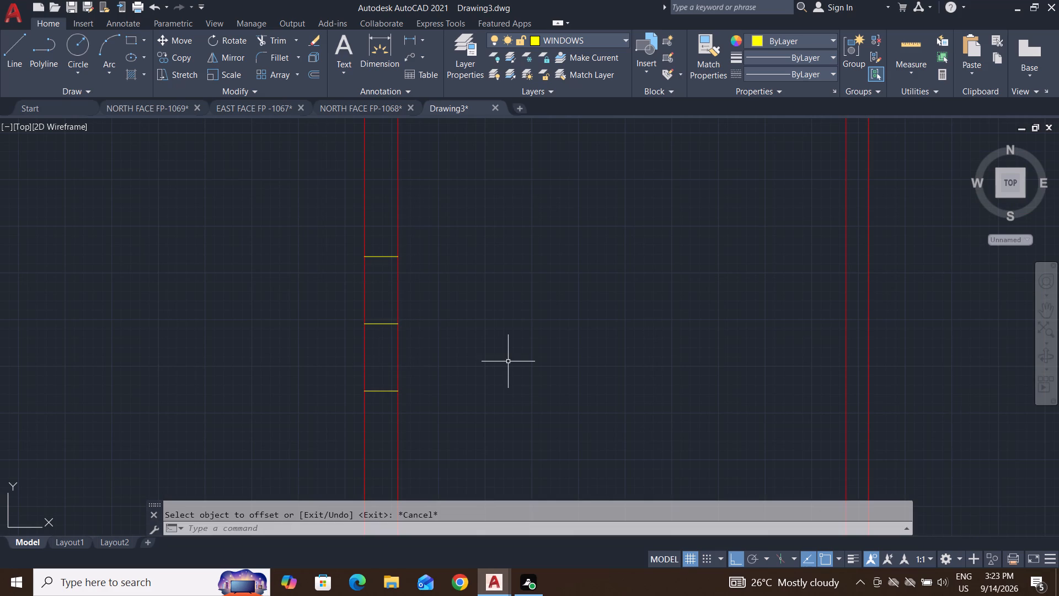
key("Escape")
key("Escape")
key("Escape")
key("Escape")
Trim the left wall's two lines between the offset lines and remove the three short lines to form a 3' opening.
type("TR")
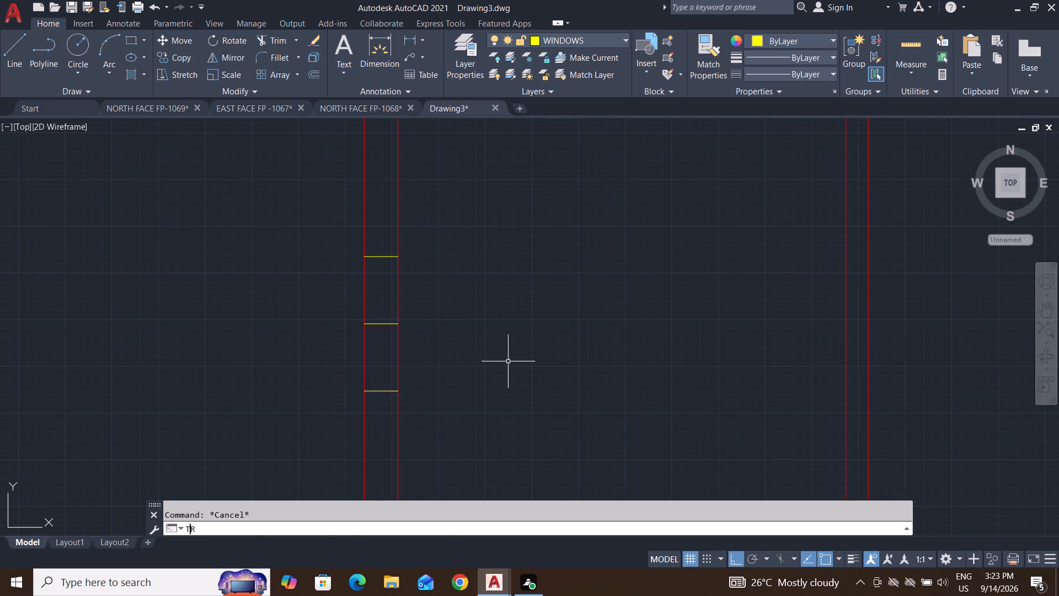
key("space")
key("space")
left_click(508, 361)
left_click(287, 290)
left_click(547, 292)
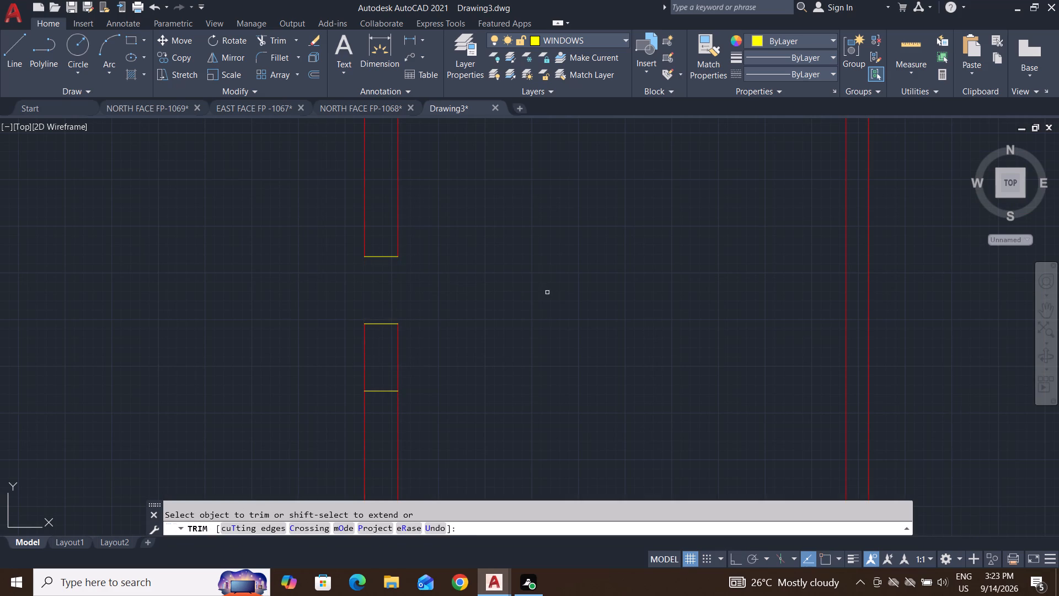
left_click(364, 343)
left_click(520, 343)
left_click(295, 345)
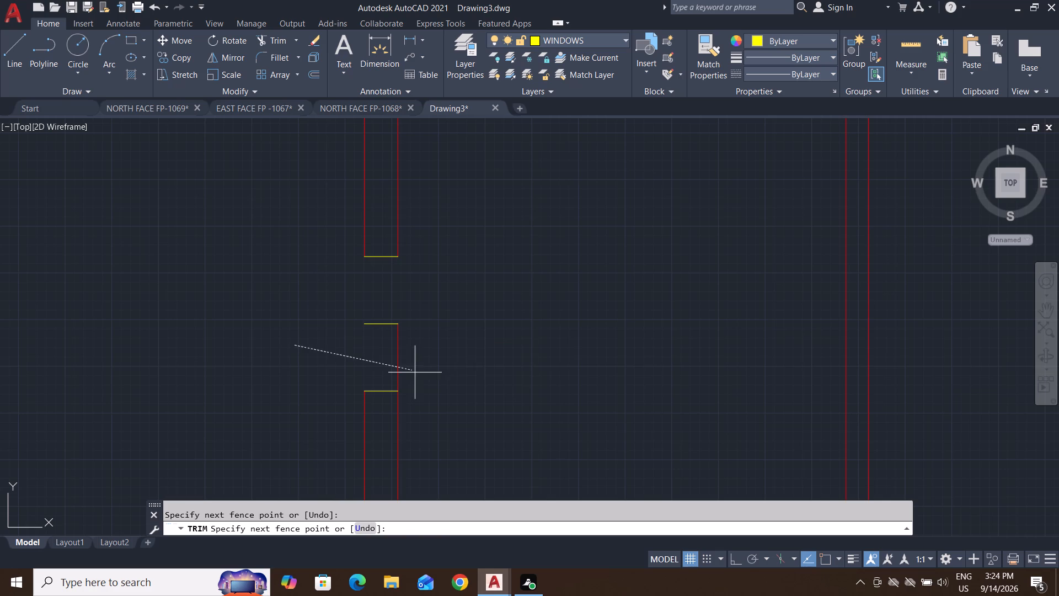
left_click(564, 353)
left_click(383, 223)
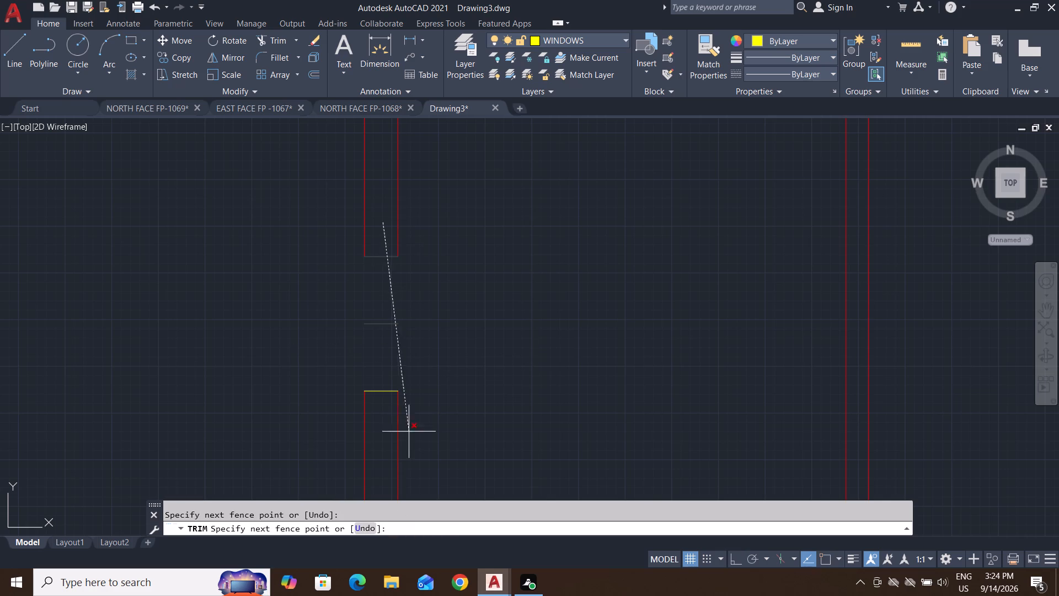
left_click(386, 449)
scroll(609, 352, "down", 4)
middle_click_drag(637, 390, 644, 316)
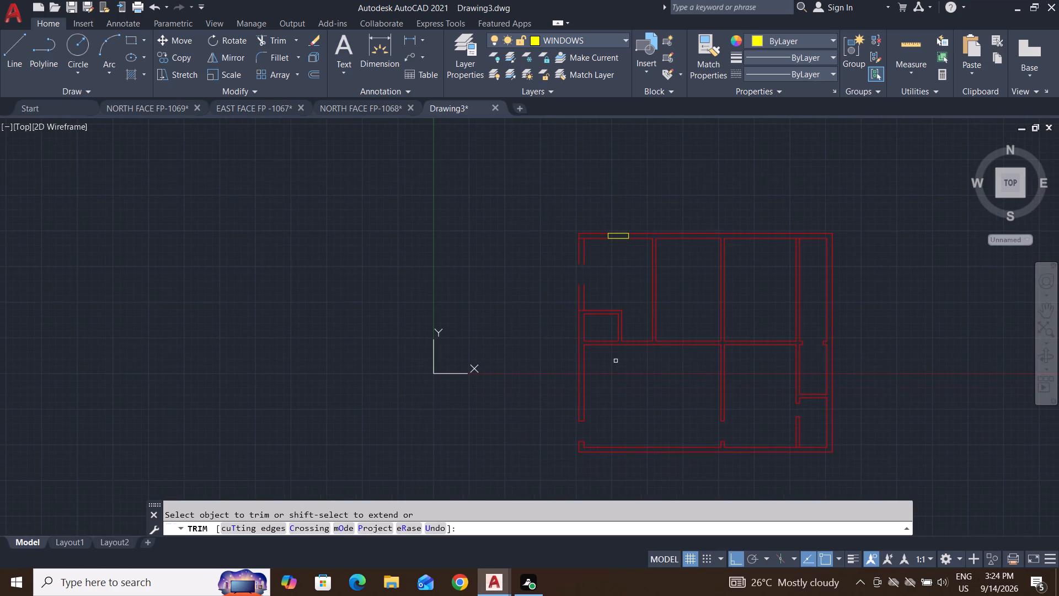
scroll(579, 343, "up", 2)
key("Escape")
key("Escape")
key("Escape")
Extend the small room's inner top and bottom lines to the outer line of the left wall.
type("EX")
key("space")
key("space")
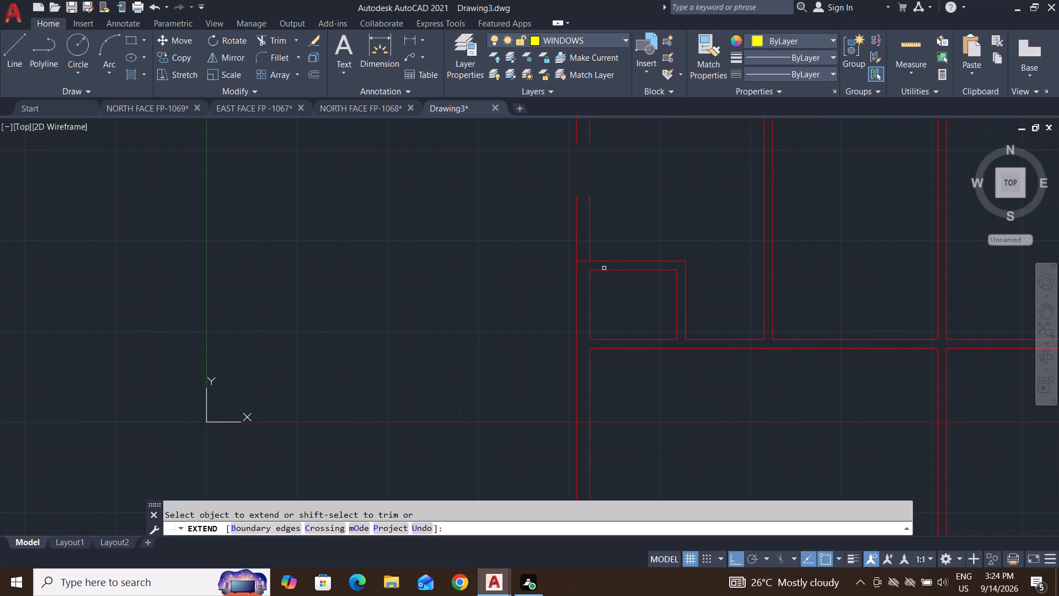
left_click(597, 270)
left_click(595, 341)
key("Escape")
key("Escape")
key("Escape")
key("Escape")
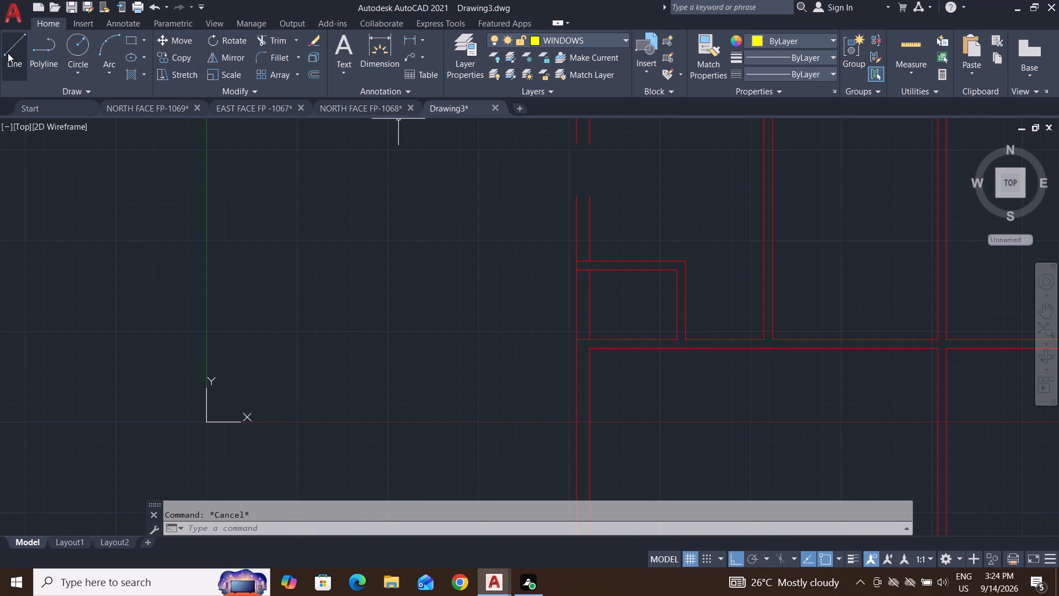
Draw a short line across the left wall at the midpoint of the small room's side.
left_click(7, 53)
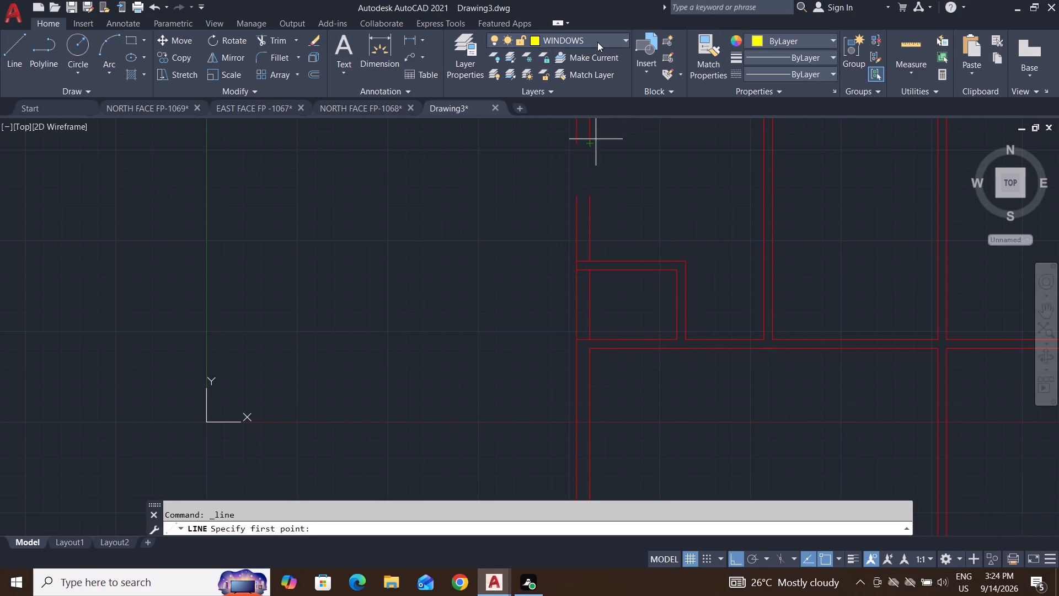
left_click(597, 42)
left_click(597, 42)
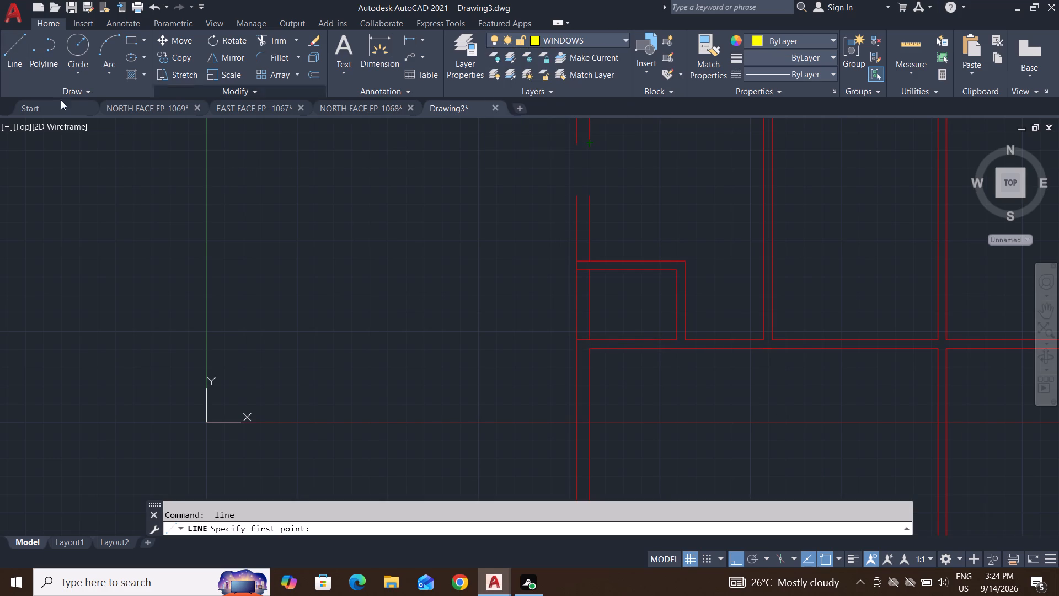
left_click(21, 54)
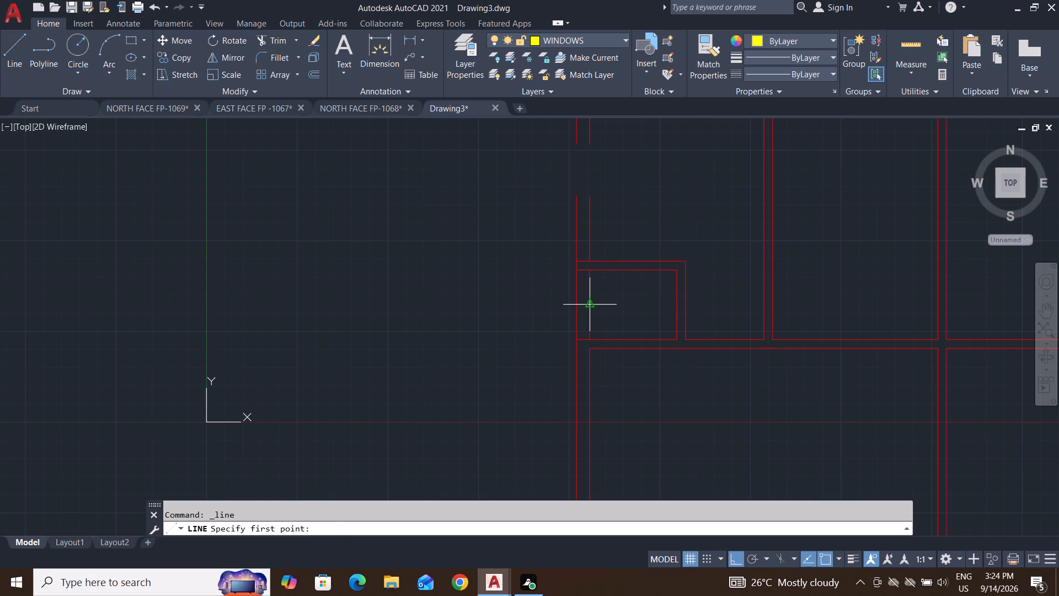
left_click(591, 304)
left_click(577, 302)
key("Escape")
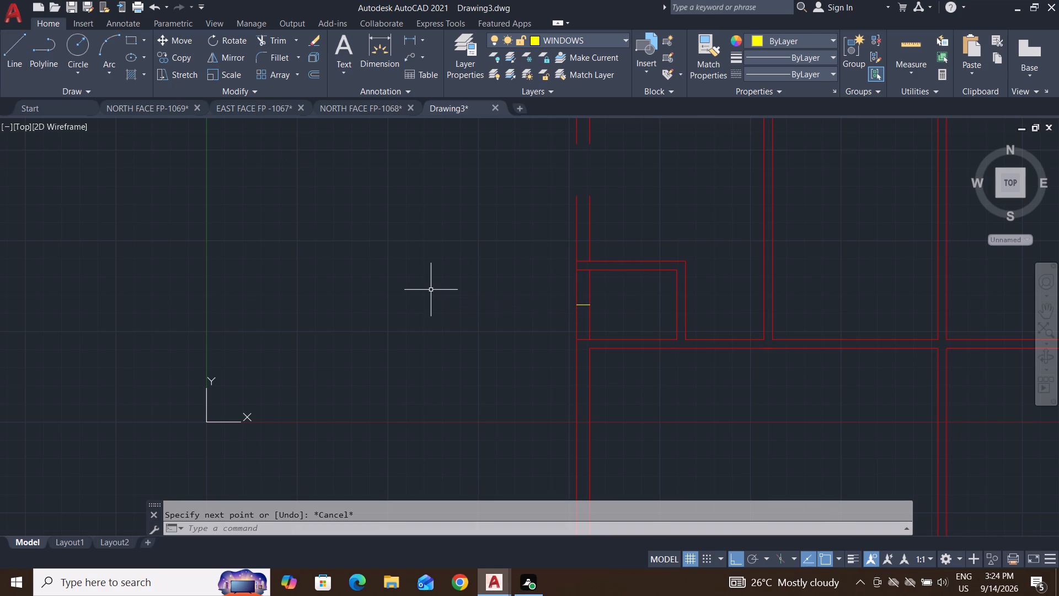
key("Escape")
key("Escape")
Offset the short line beside the small room 1' to both sides.
key("o")
key("space")
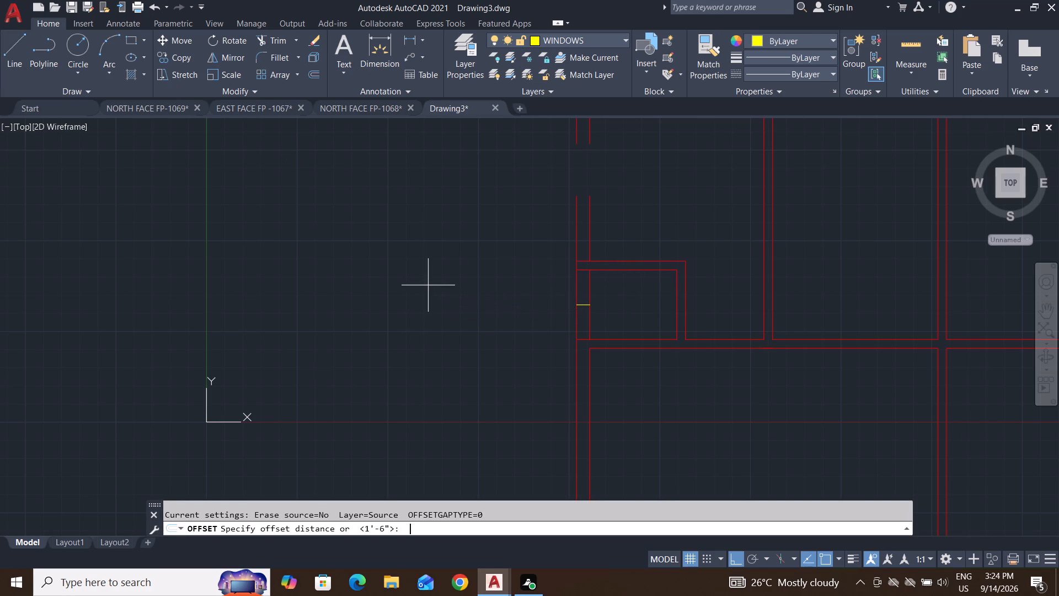
type("1'")
key("Return")
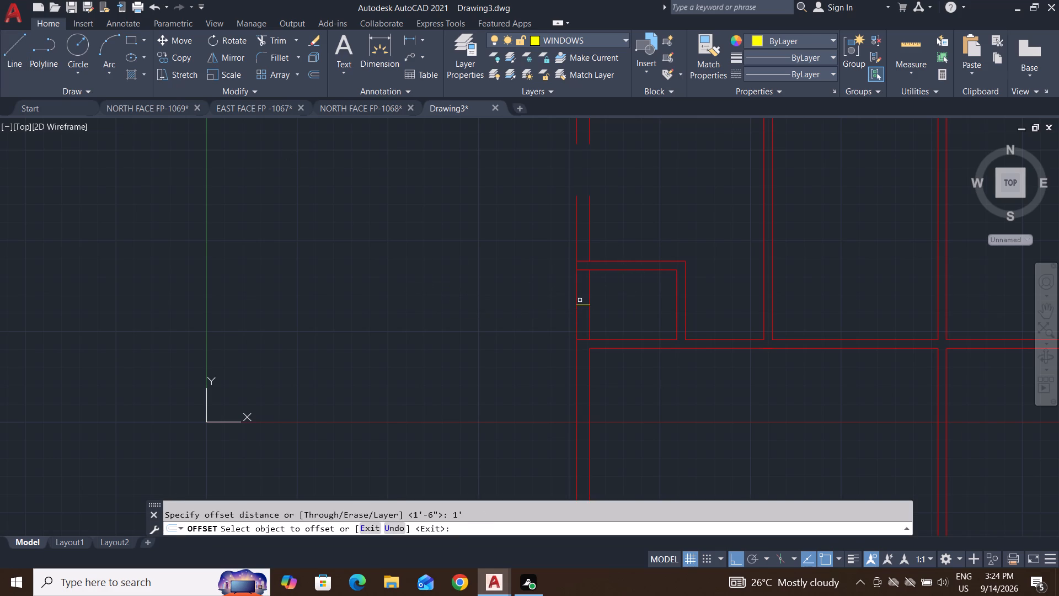
scroll(581, 301, "up", 4)
left_click(600, 320)
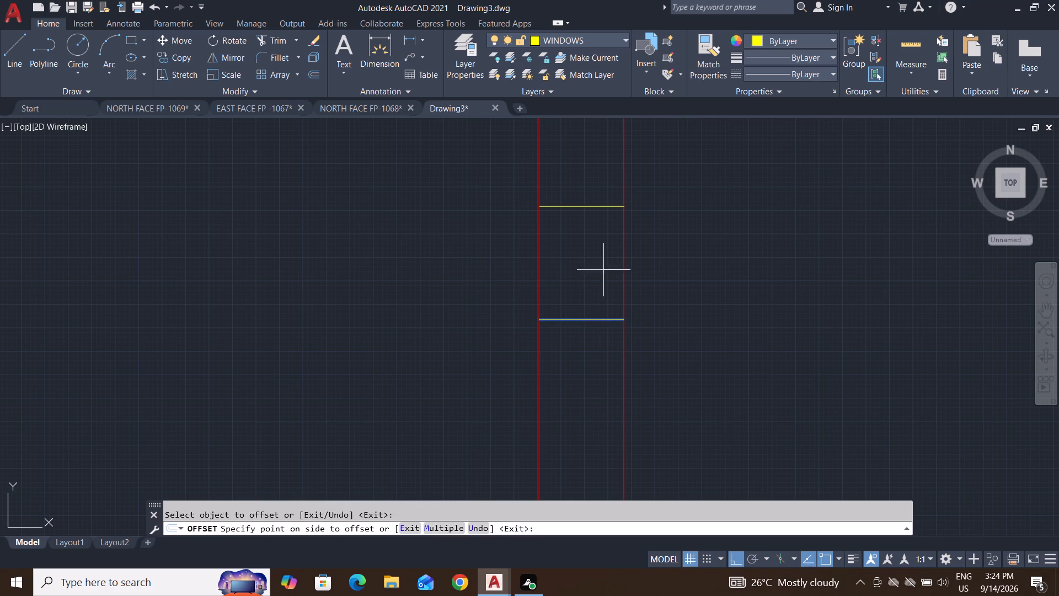
left_click(604, 232)
left_click(601, 322)
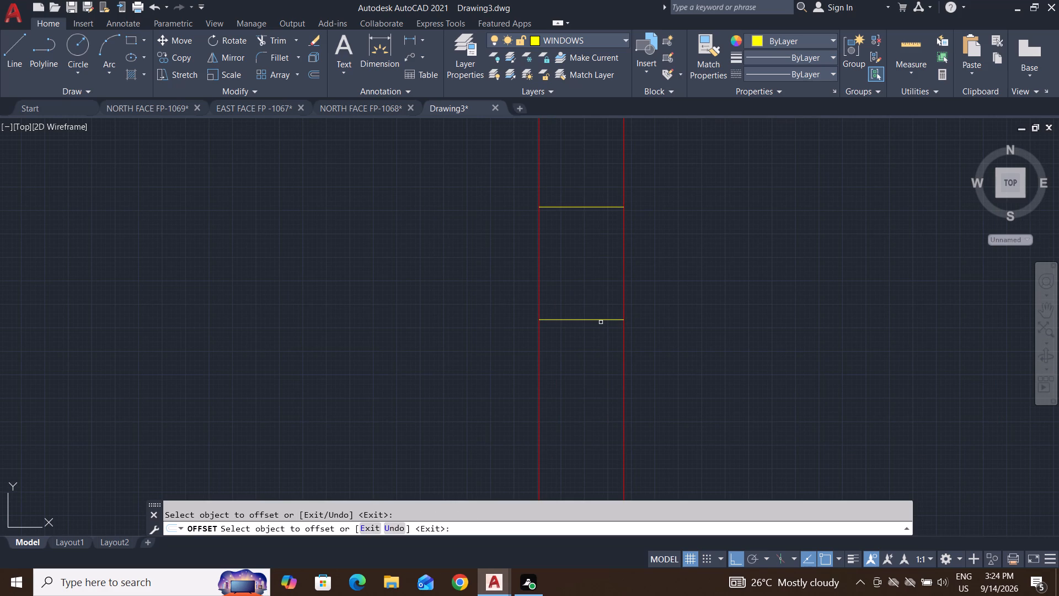
left_click(612, 320)
left_click(597, 385)
scroll(732, 407, "down", 2)
middle_click_drag(732, 407, 498, 311)
key("Escape")
key("Escape")
Trim the left wall's lines beside the small room between the offset lines and remove the short lines, forming a 2' opening.
type("TR")
key("space")
key("space")
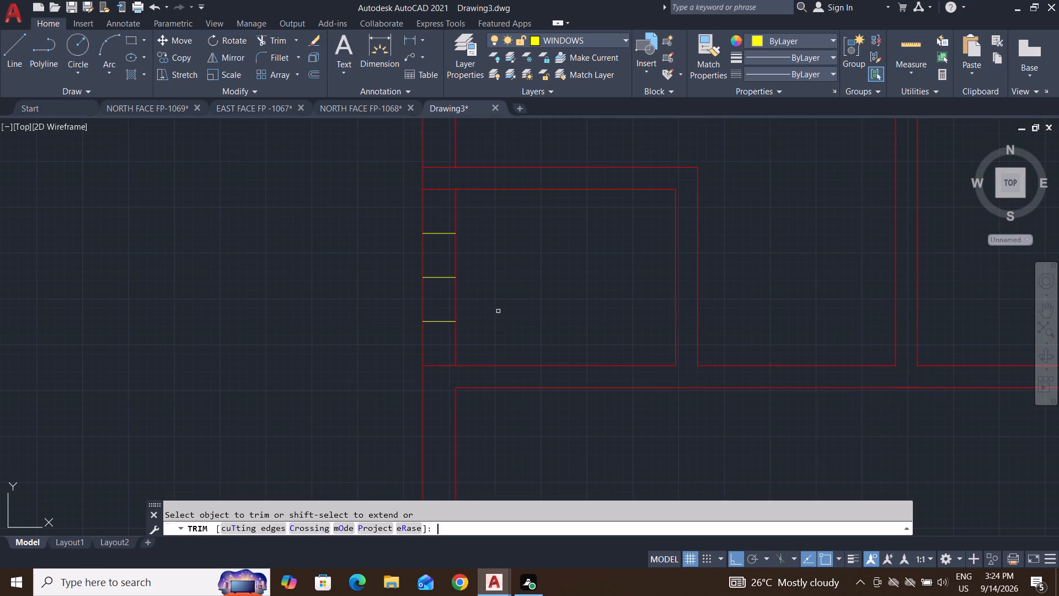
left_click(533, 321)
left_click(354, 264)
left_click(402, 261)
left_click(529, 236)
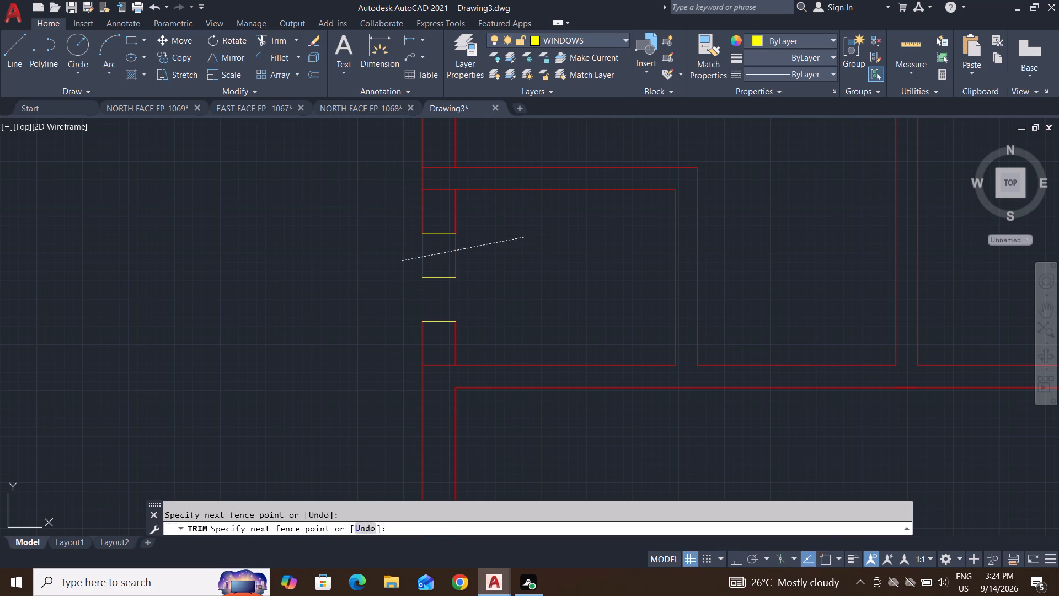
left_click(436, 156)
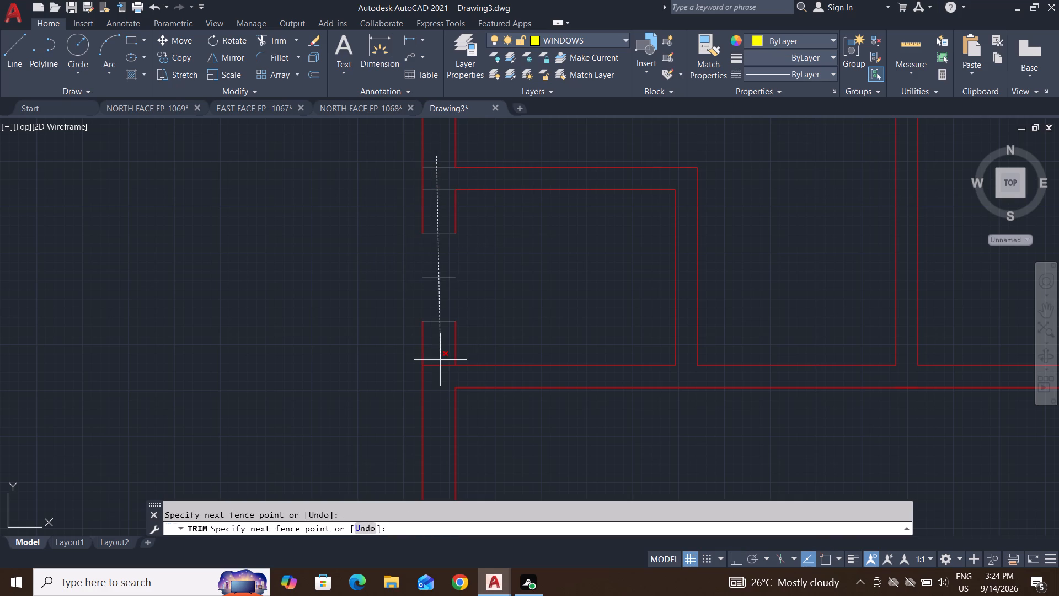
left_click(439, 391)
scroll(545, 413, "down", 4)
middle_click_drag(545, 413, 557, 284)
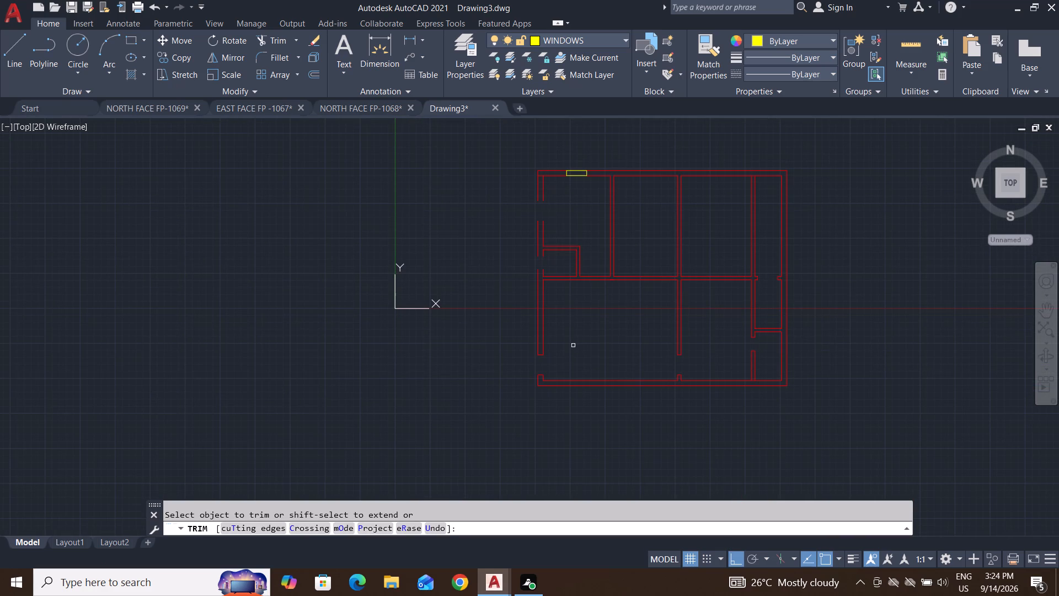
key("Escape")
key("Escape")
key("Escape")
key("Escape")
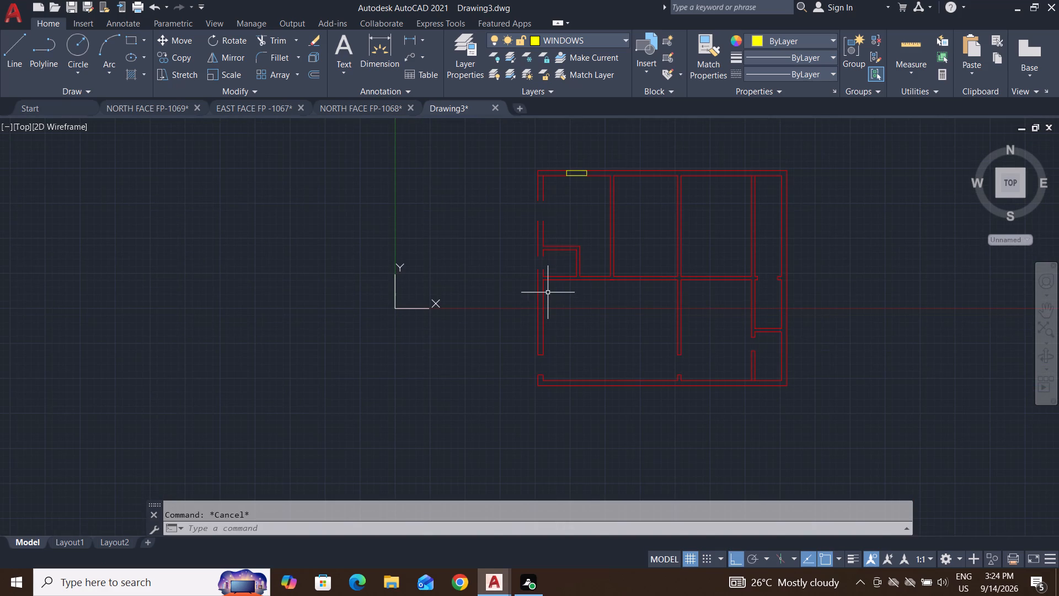
Extend the lower line of the middle horizontal wall to the outer line of the left wall.
type("EX")
key("space")
key("space")
scroll(547, 289, "up", 3)
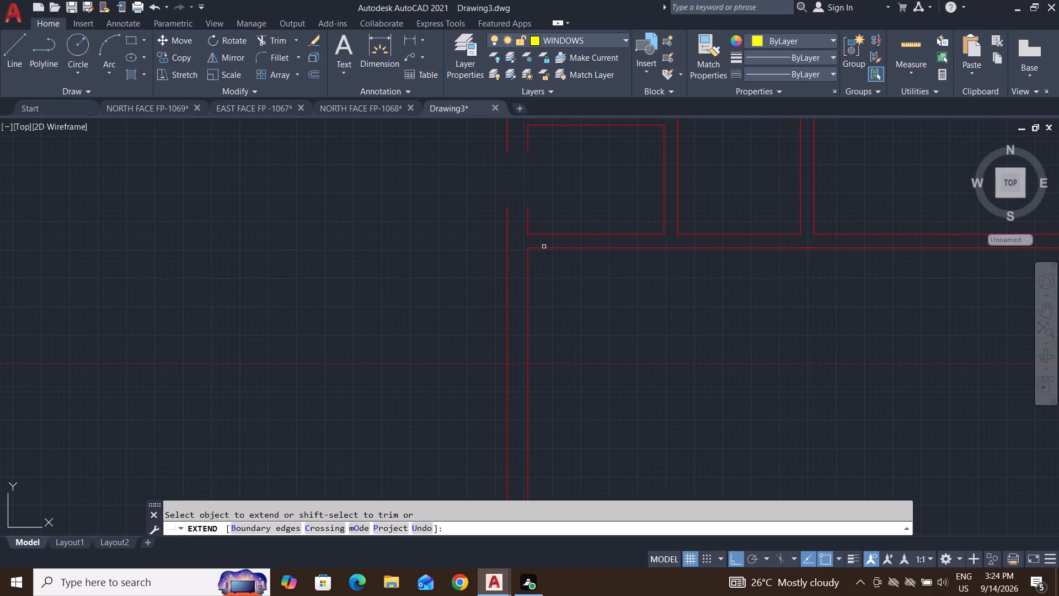
left_click(544, 240)
left_click(554, 305)
scroll(558, 377, "down", 2)
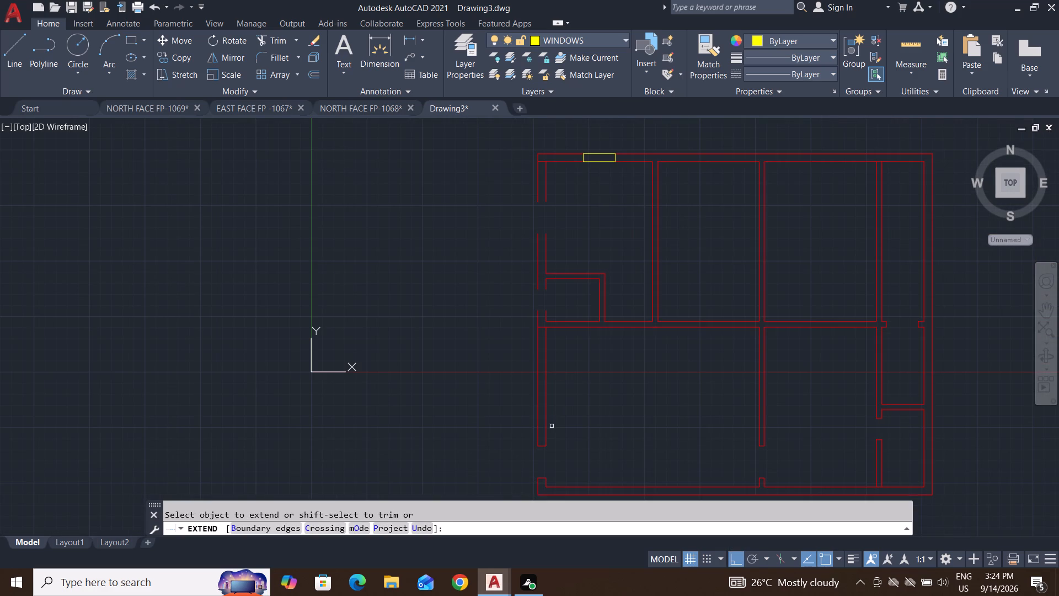
key("Escape")
key("Escape")
key("Escape")
key("Escape")
Draw a short line across the left wall at the midpoint of the lower-left room's inner wall line.
left_click(18, 47)
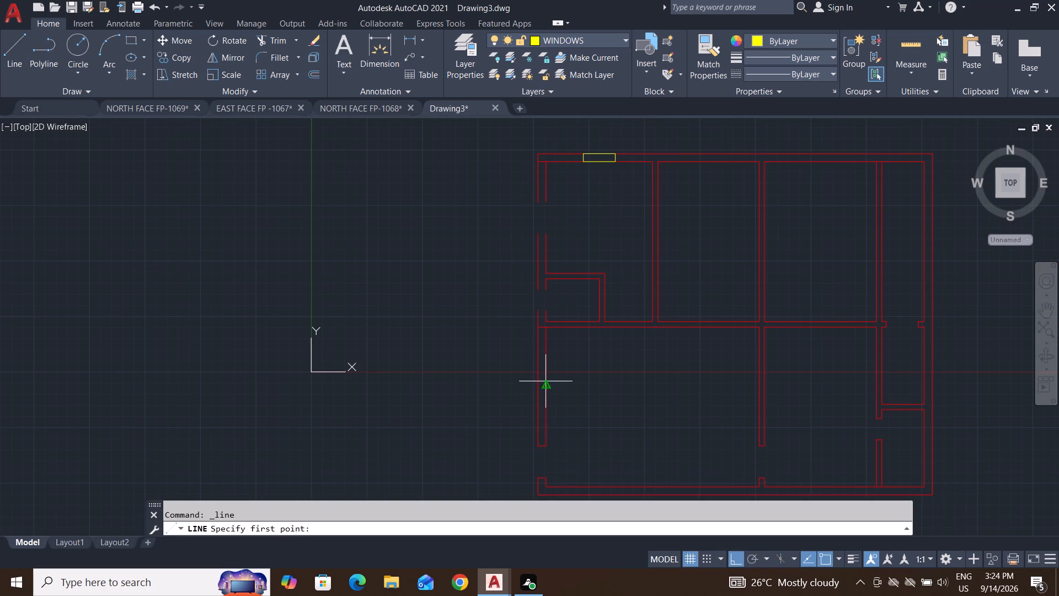
scroll(545, 384, "up", 3)
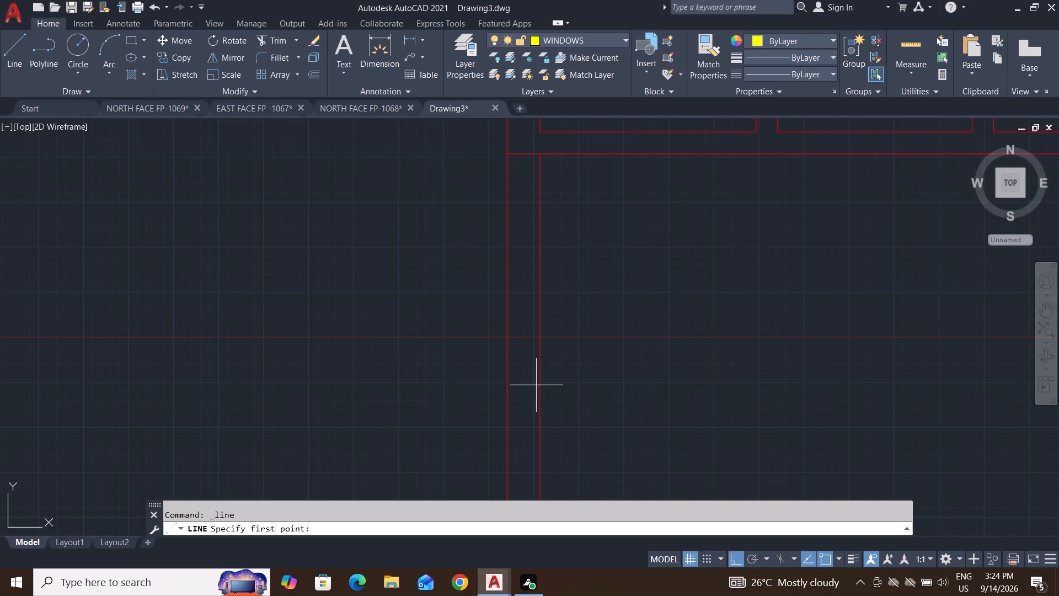
left_click(539, 396)
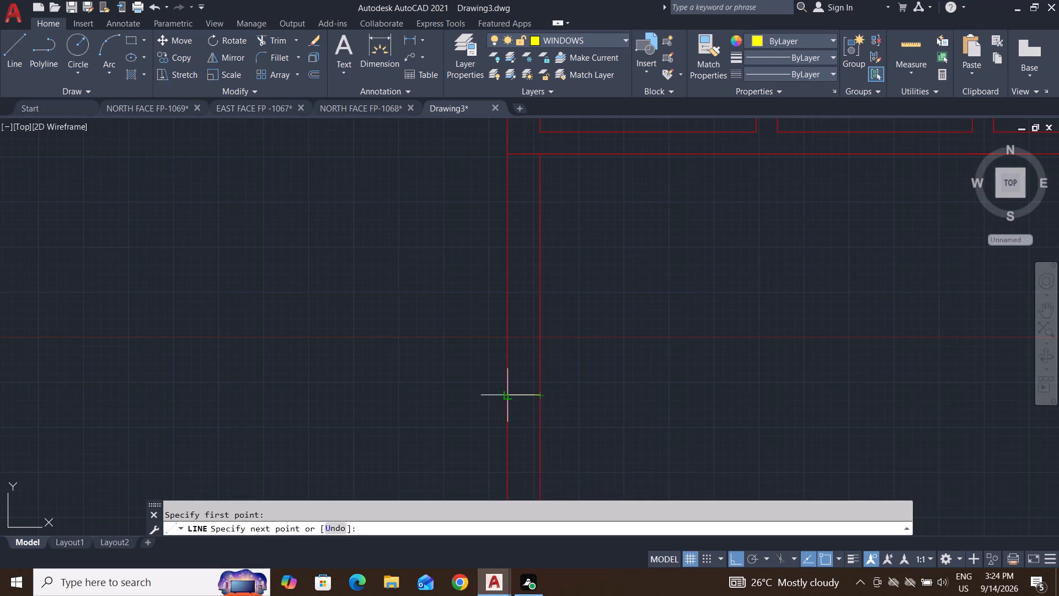
left_click(507, 395)
key("Escape")
key("Escape")
key("Escape")
key("Escape")
Offset the short line in the lower part of the left wall 2' to both sides.
type("O 2'")
key("Return")
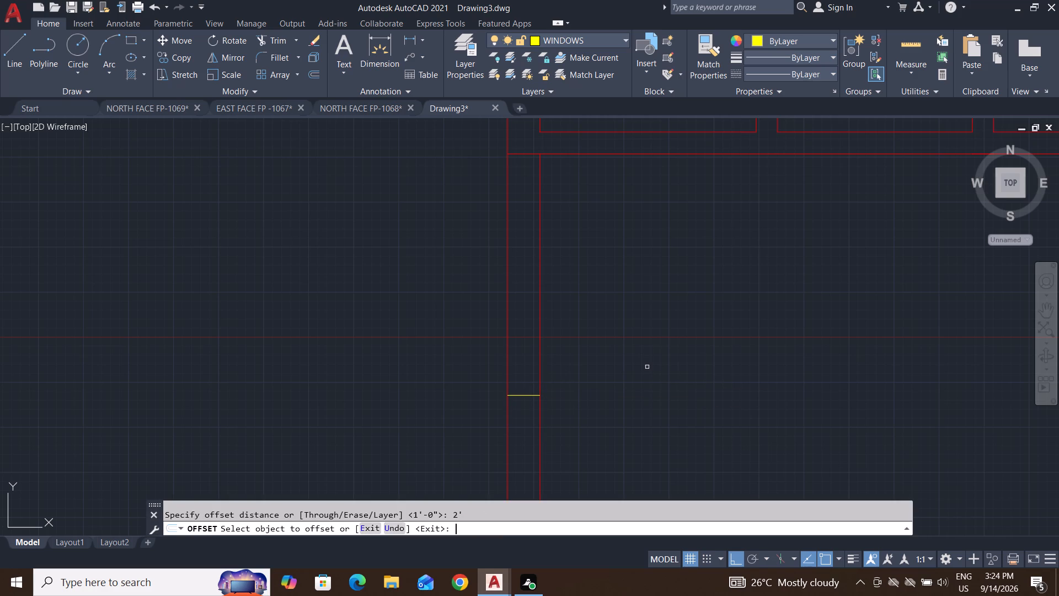
left_click(526, 395)
left_click(526, 363)
left_click(526, 396)
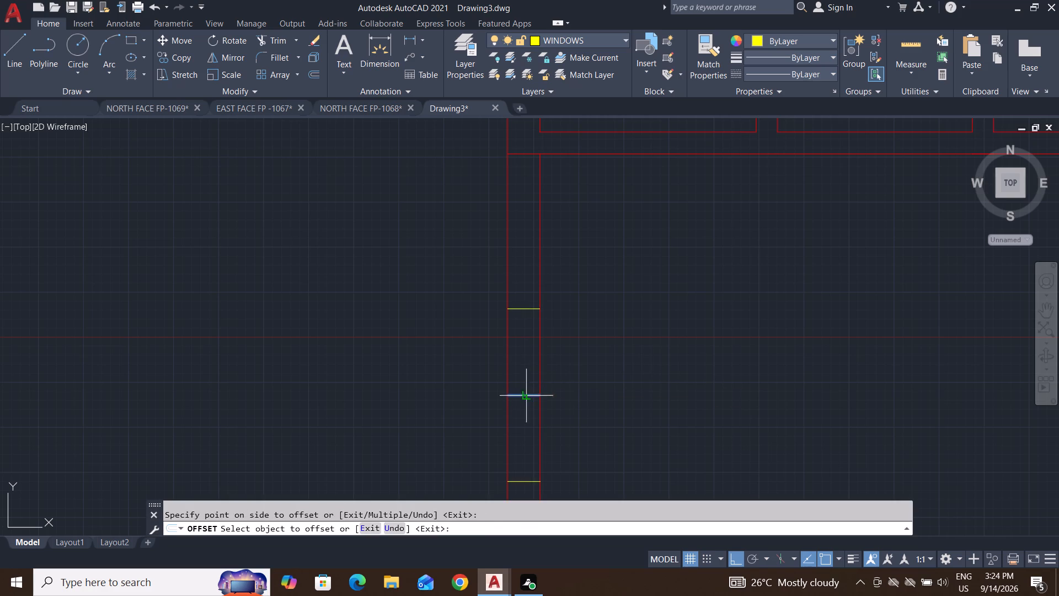
left_click(529, 440)
middle_click_drag(612, 460, 614, 411)
key("Escape")
key("Escape")
Trim the left wall's two lines between the 2' offset lines and remove the short lines to form a 4' opening.
type("TR")
key("space")
key("space")
left_click(614, 411)
left_click(434, 285)
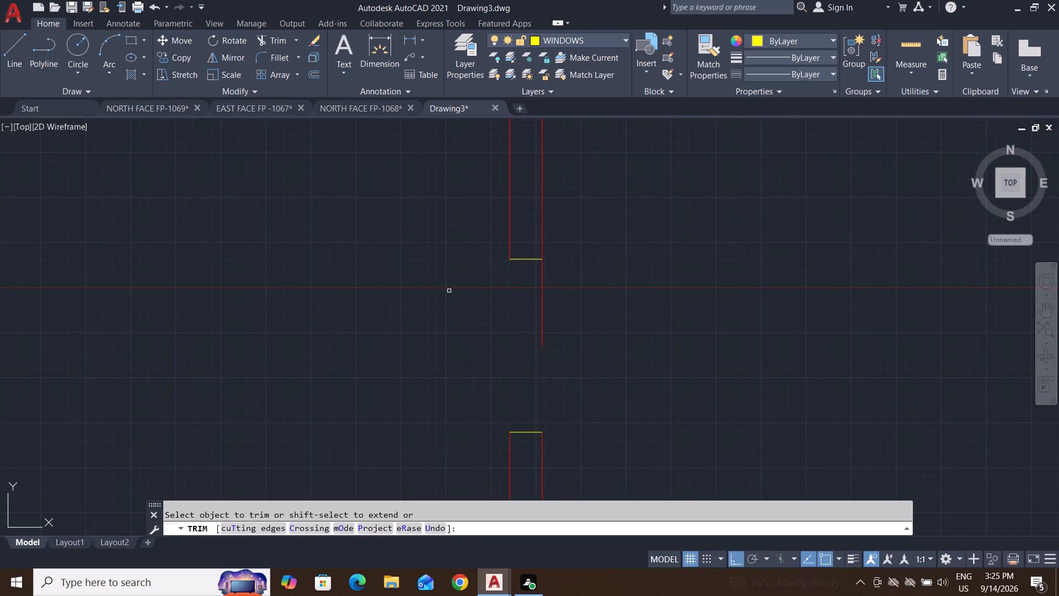
left_click(449, 291)
left_click(777, 312)
left_click(531, 228)
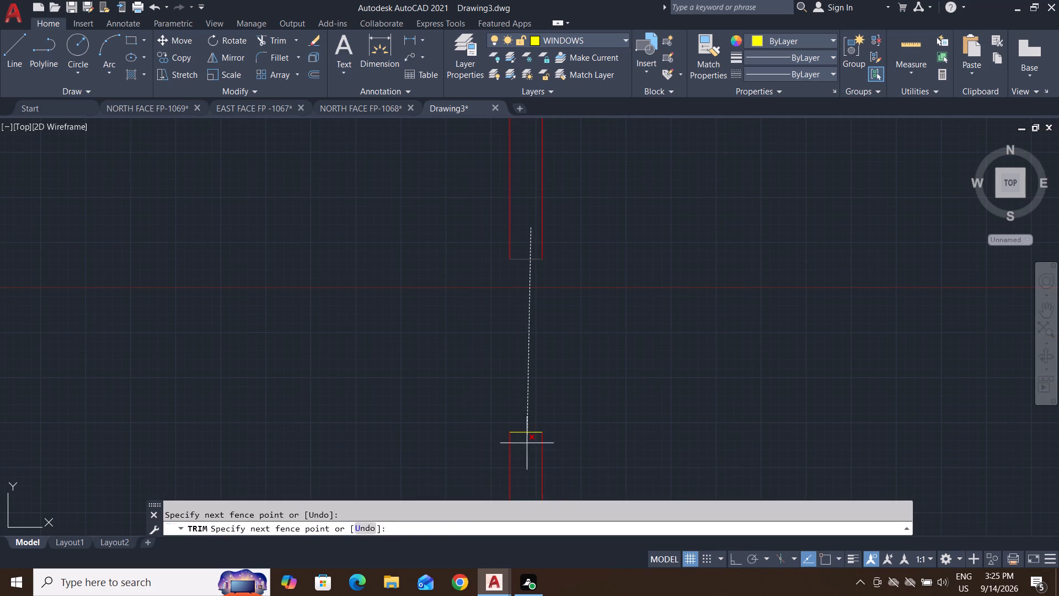
left_click(525, 449)
key("Escape")
key("Escape")
key("Escape")
key("Escape")
key("Escape")
key("Escape")
key("Escape")
key("Escape")
key("Escape")
key("Escape")
key("Escape")
key("Escape")
key("Escape")
key("Escape")
key("Escape")
key("Escape")
key("Escape")
key("Escape")
key("Escape")
key("Escape")
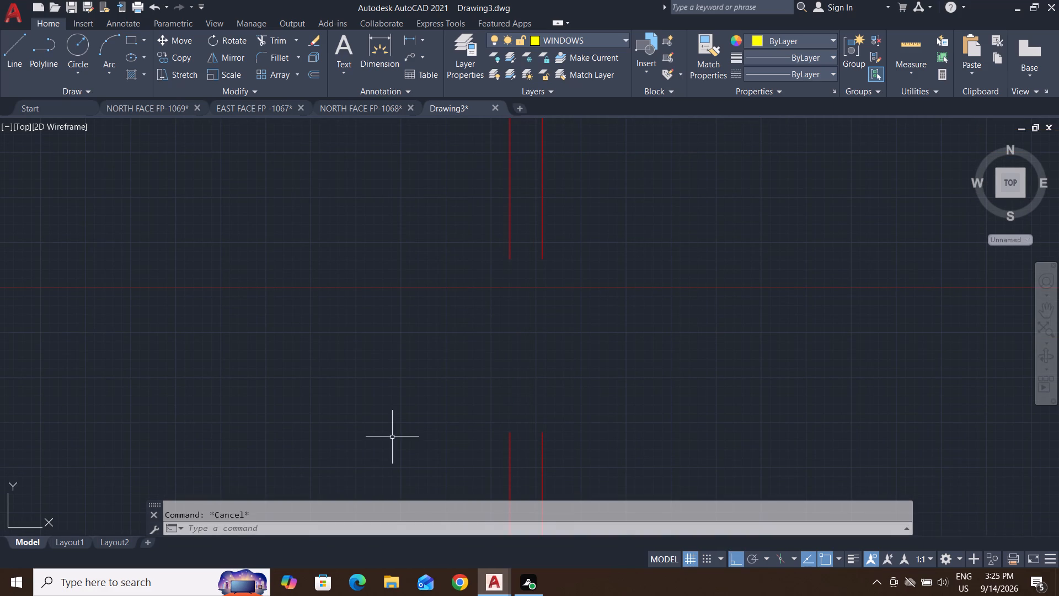
Draw a window rectangle across the full wall thickness in the left wall's 4' opening.
left_click(129, 41)
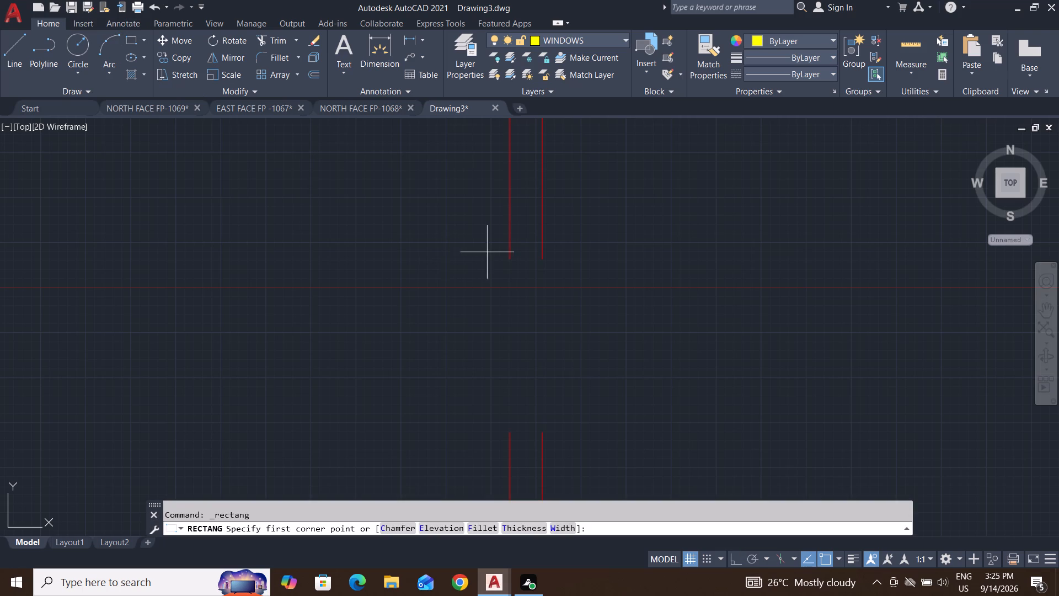
left_click(507, 259)
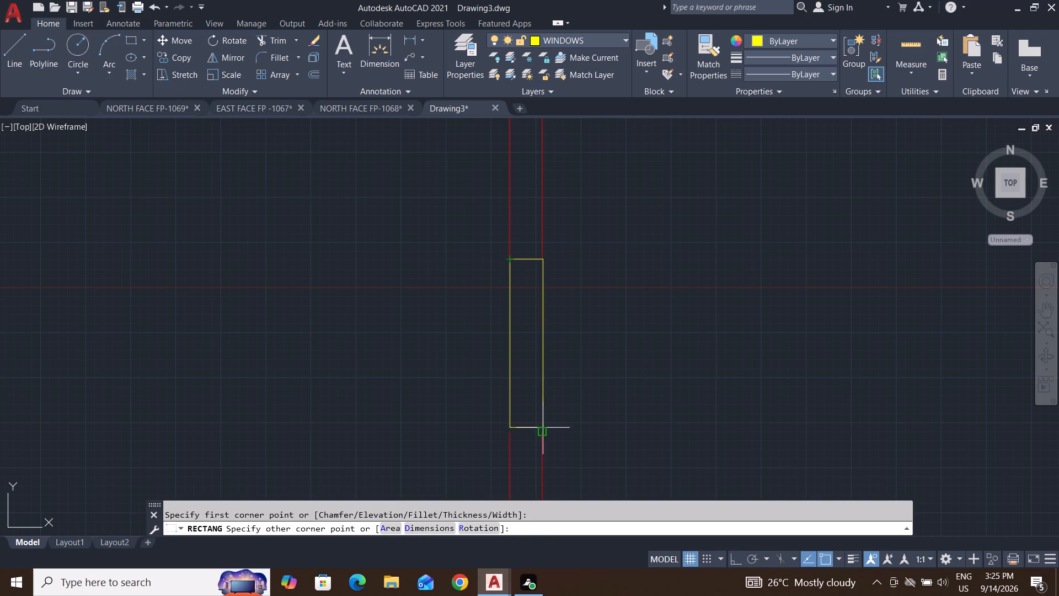
left_click(544, 433)
key("space")
key("Escape")
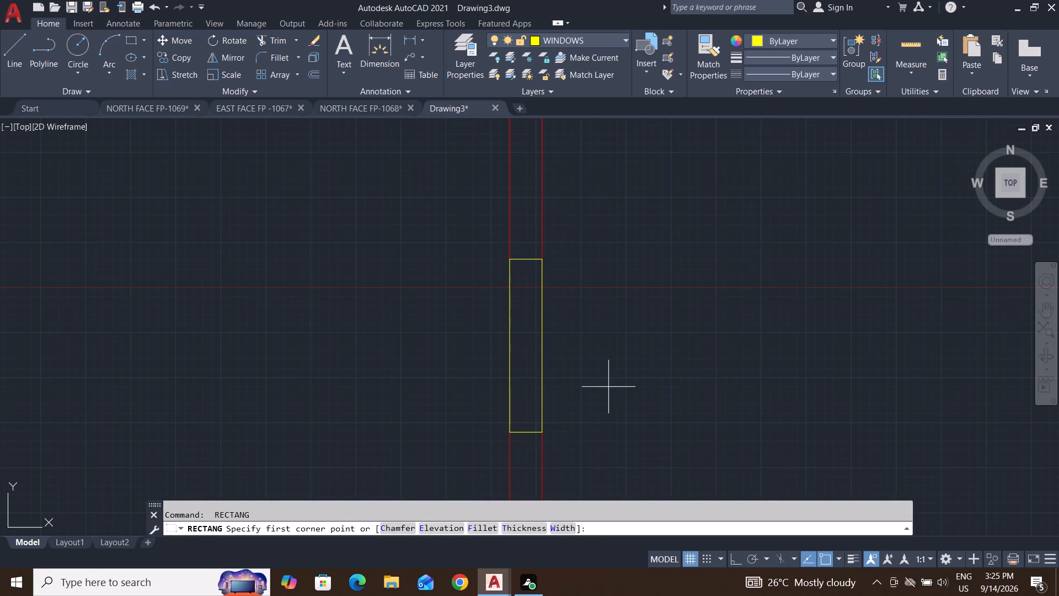
key("Escape")
key("Escape")
key("Escape")
Draw a lengthwise centre line through the left wall's window rectangle between the midpoints of its short sides.
left_click(9, 52)
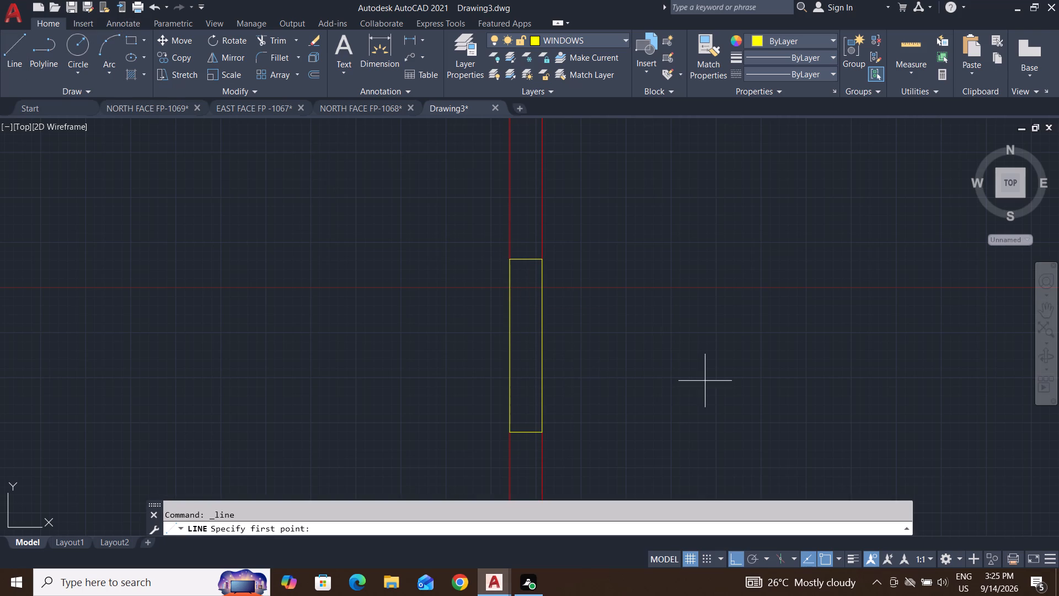
left_click(527, 433)
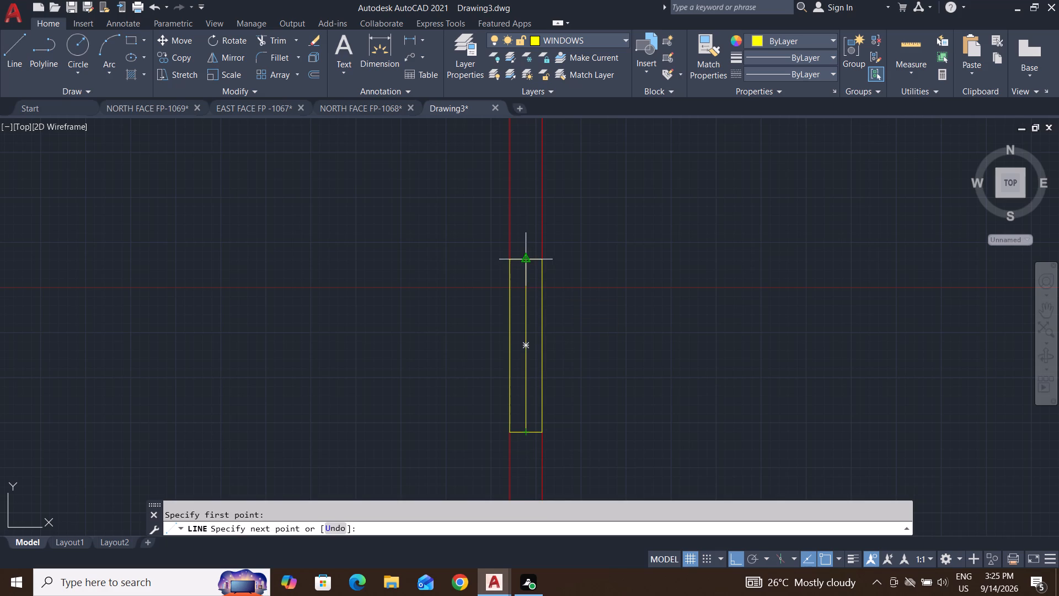
left_click(527, 263)
key("Escape")
key("Escape")
Extend the left line of the lower-left room's partition stub and the left wall's inner line to the bottom wall's outer line.
scroll(643, 391, "down", 4)
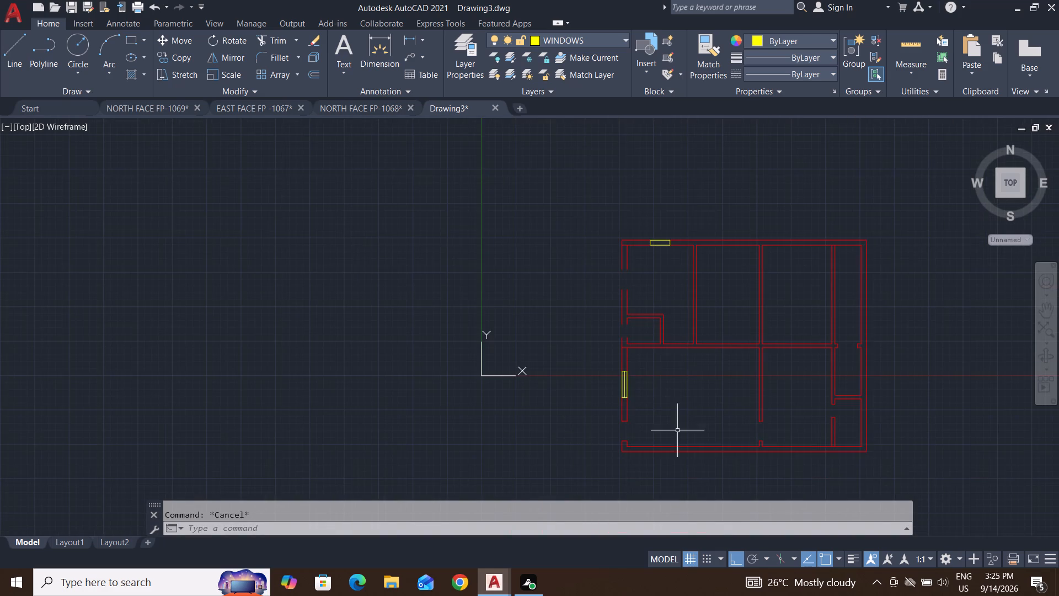
middle_click_drag(677, 430, 606, 396)
middle_click_drag(597, 431, 607, 369)
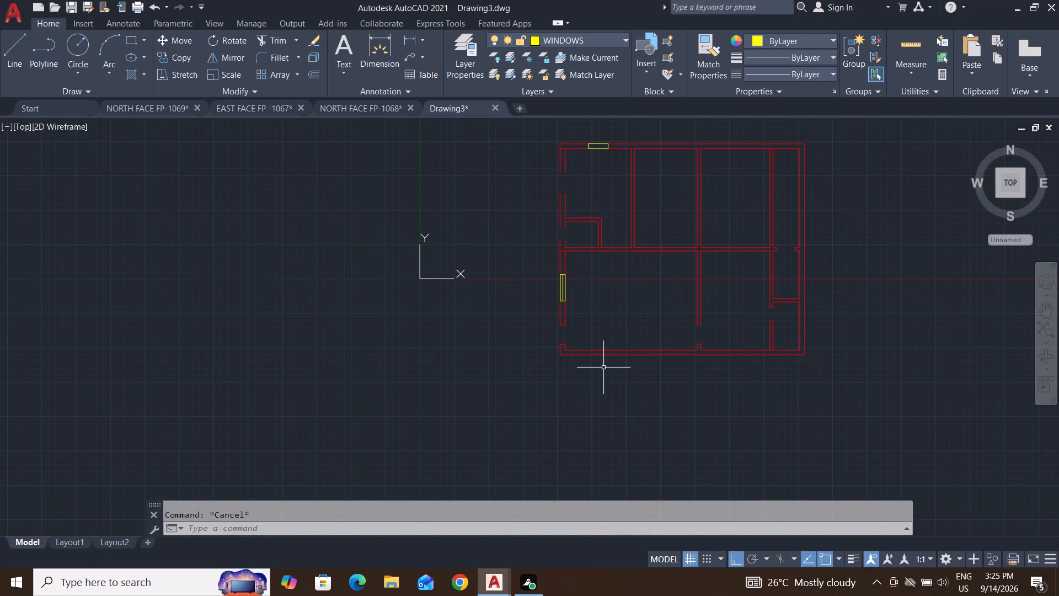
key("Escape")
key("Escape")
type("EX")
key("space")
key("space")
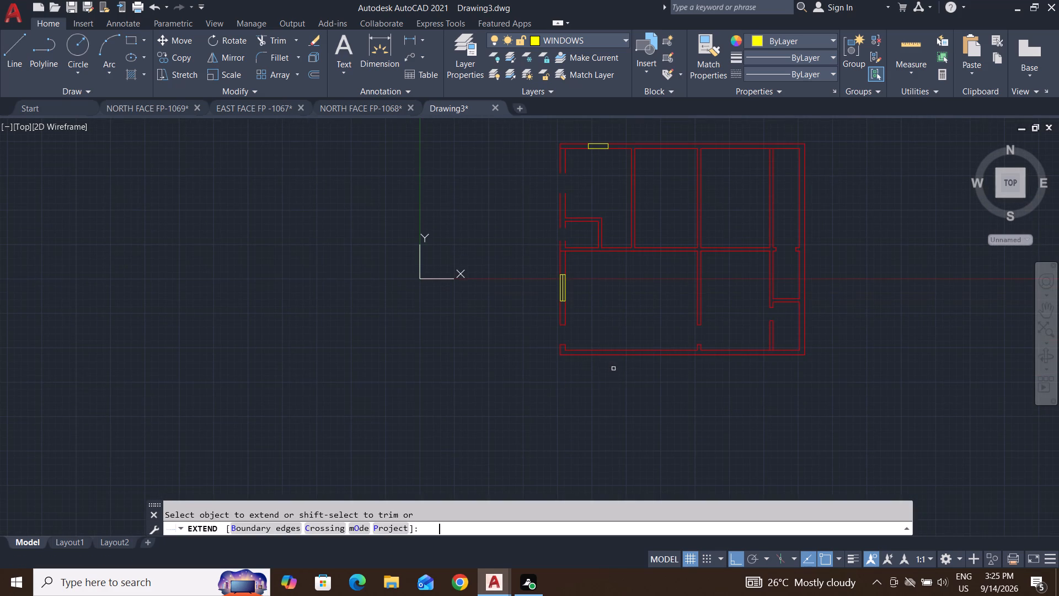
scroll(704, 360, "up", 4)
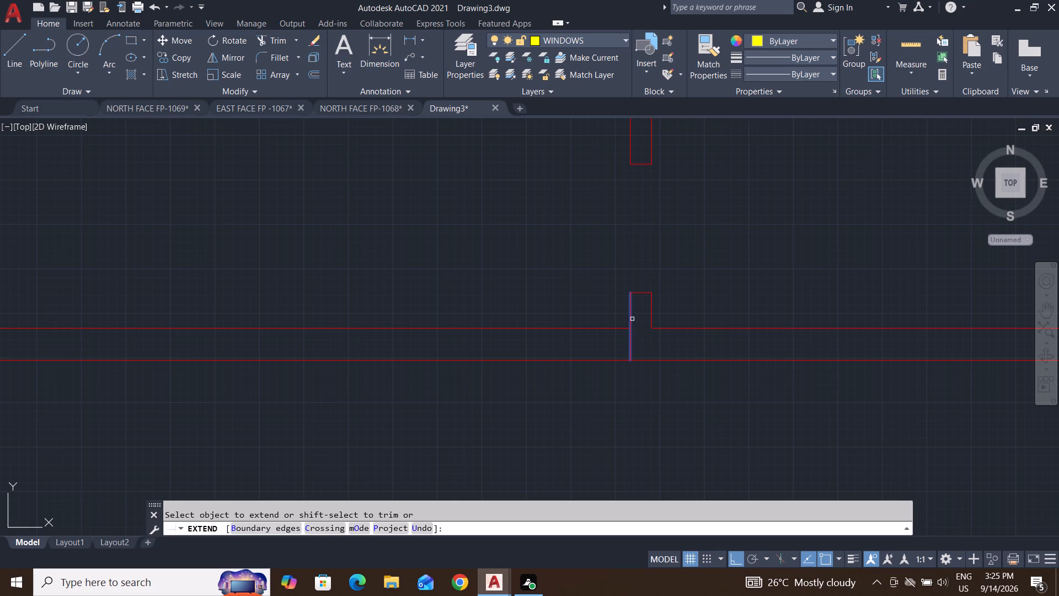
left_click(632, 319)
scroll(666, 371, "down", 3)
scroll(454, 353, "up", 2)
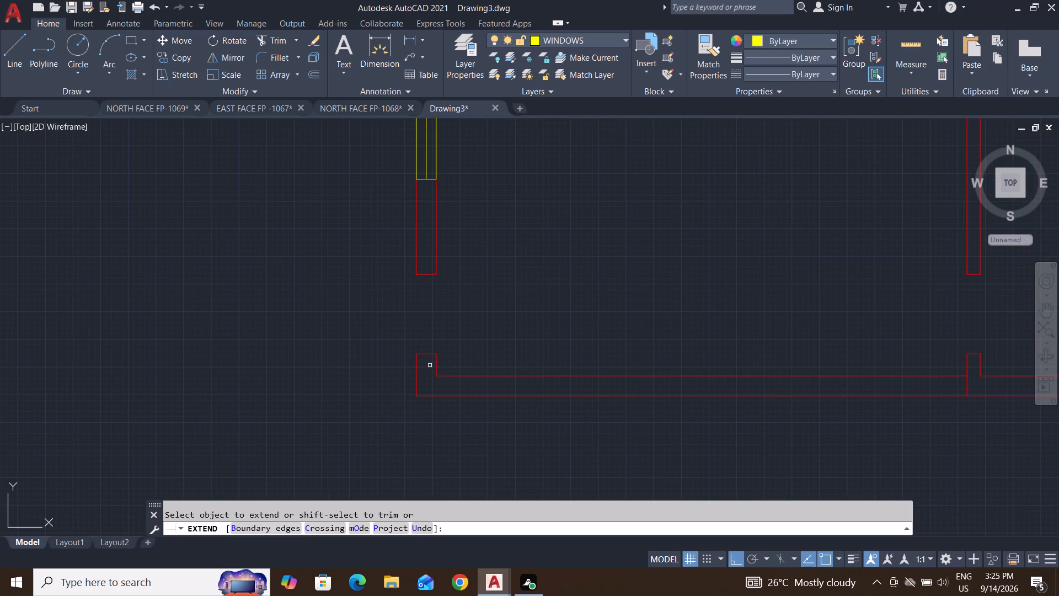
left_click(435, 369)
key("Escape")
key("Escape")
key("Escape")
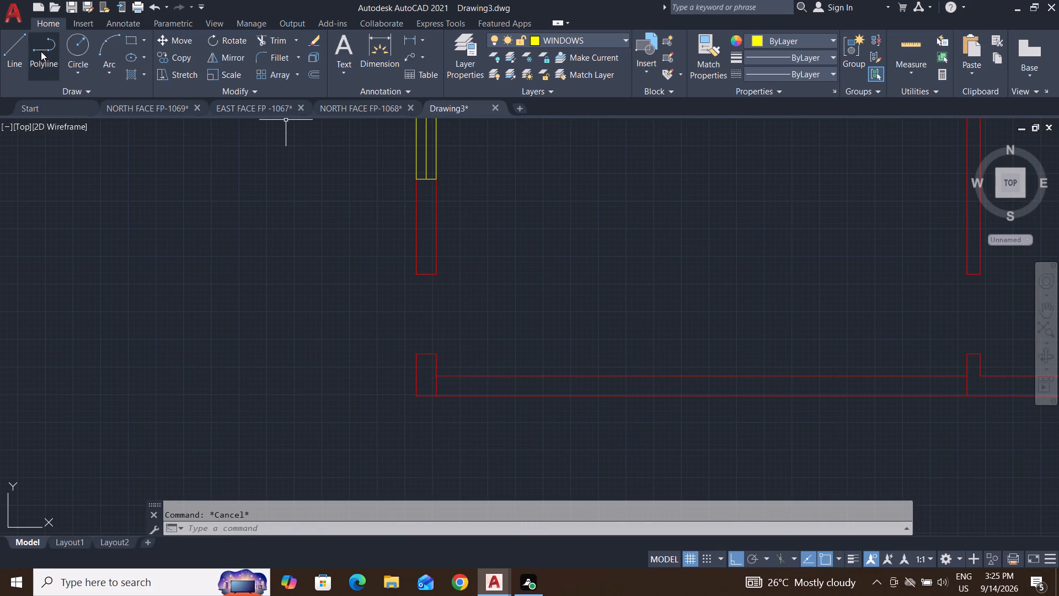
Draw a short line across the bottom wall at the midpoint of the lower-left room's side.
left_click(8, 47)
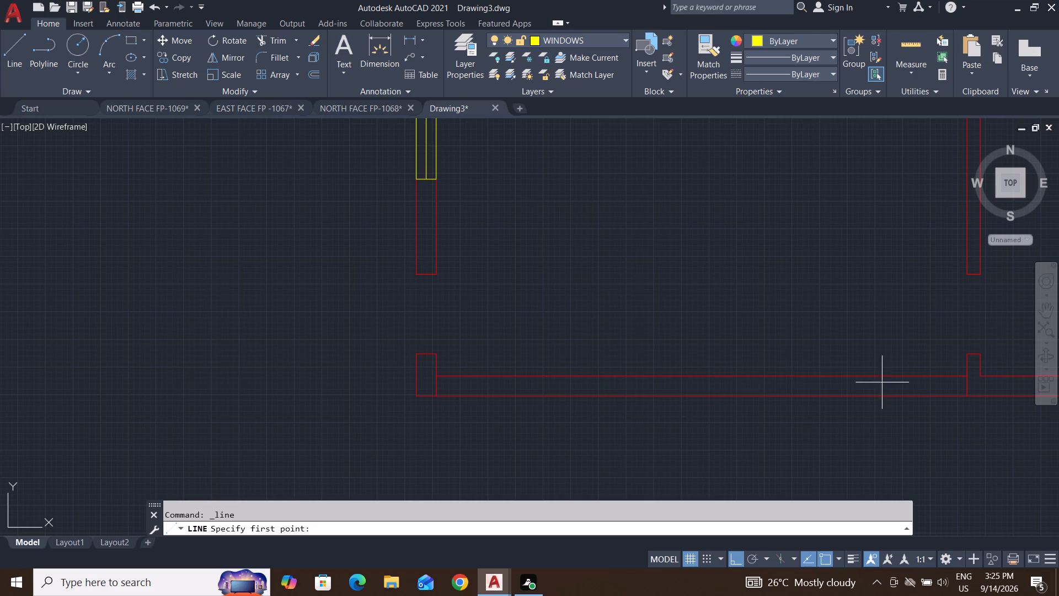
left_click(702, 375)
left_click(703, 395)
key("Escape")
key("Escape")
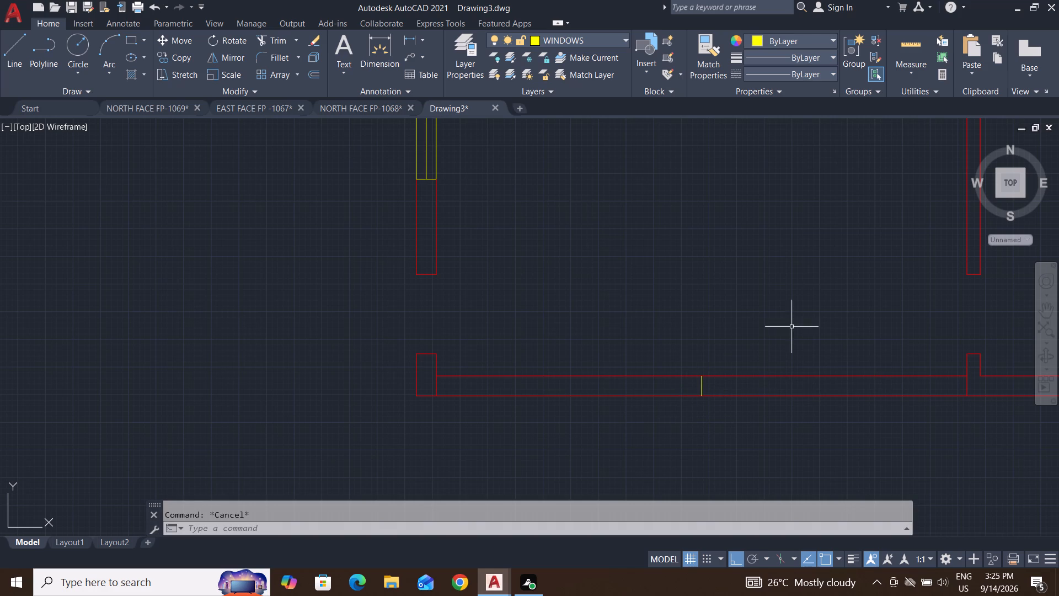
key("Escape")
key("Escape")
key("Escape")
Offset the short line in the bottom wall 2' to both sides.
type("O")
key("space")
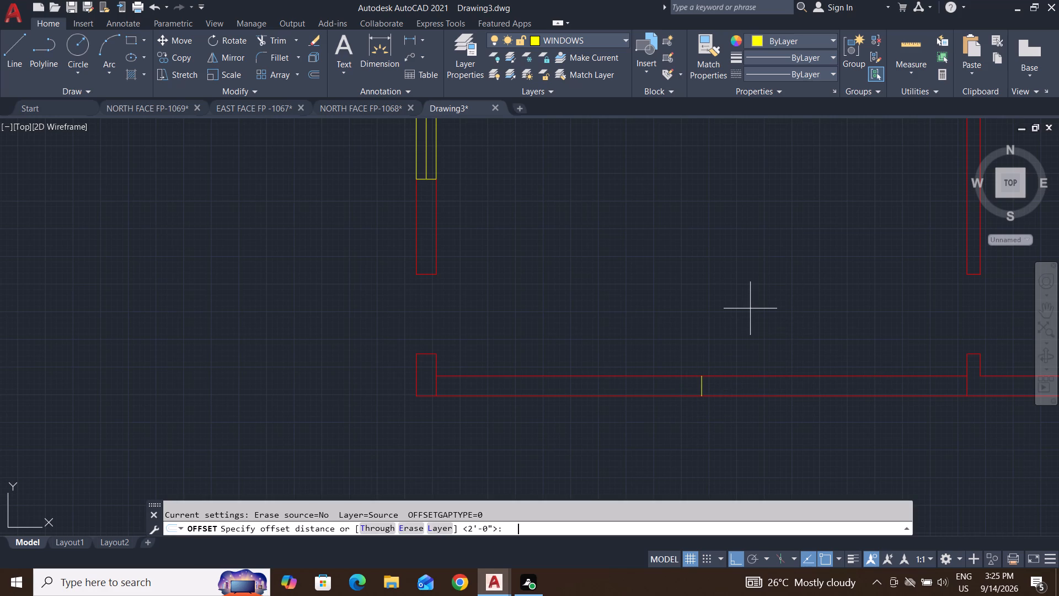
key("2")
key("apostrophe")
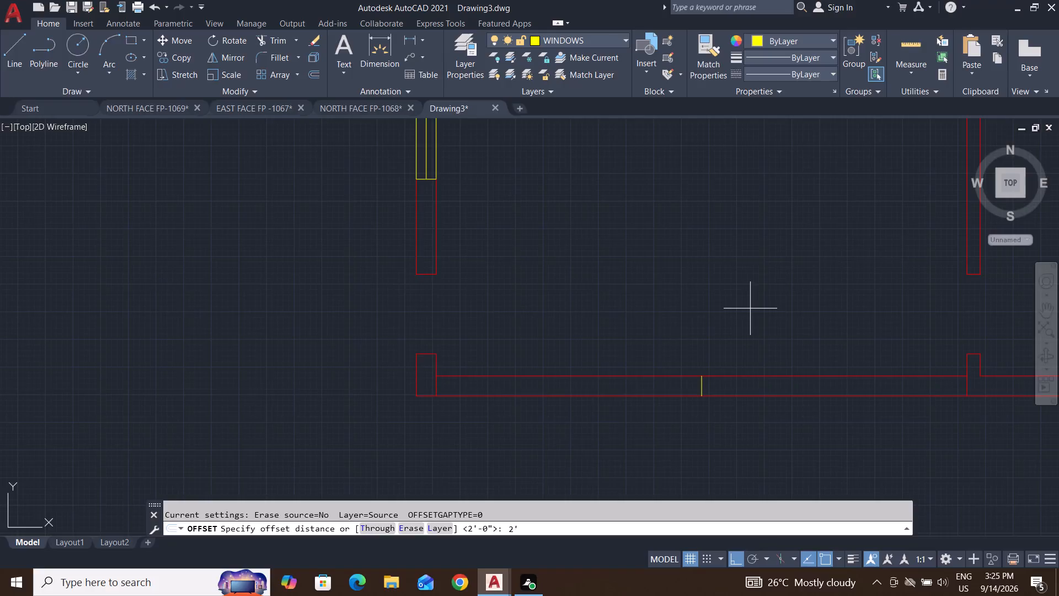
key("Return")
left_click(702, 390)
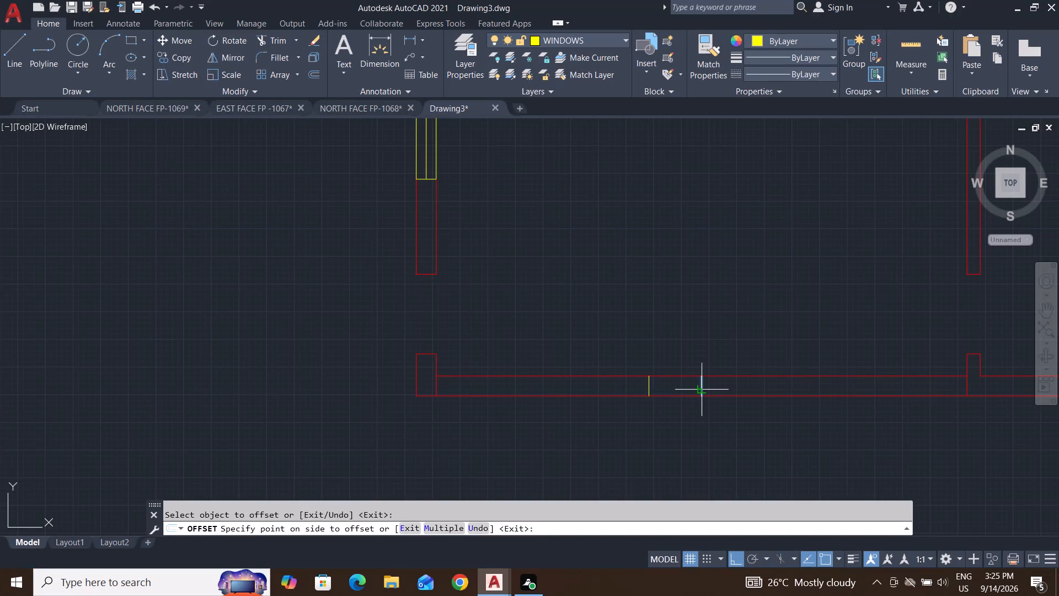
left_click(803, 387)
left_click(702, 388)
left_click(632, 393)
key("Escape")
key("Escape")
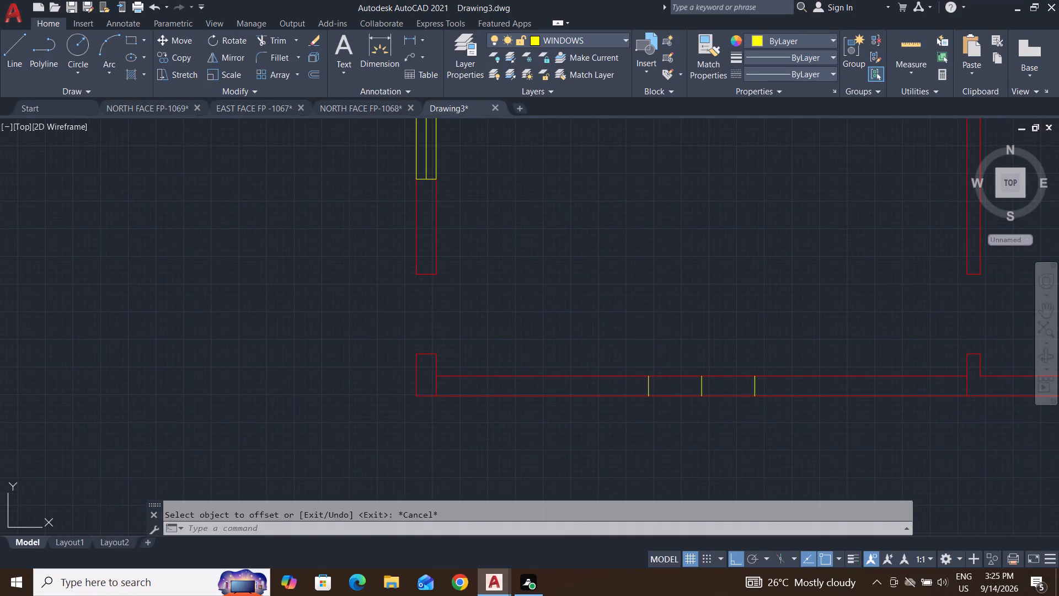
key("Escape")
Trim the bottom wall's two lines between the offset lines and remove the three short lines to form a 4' opening.
type("TR")
key("space")
key("space")
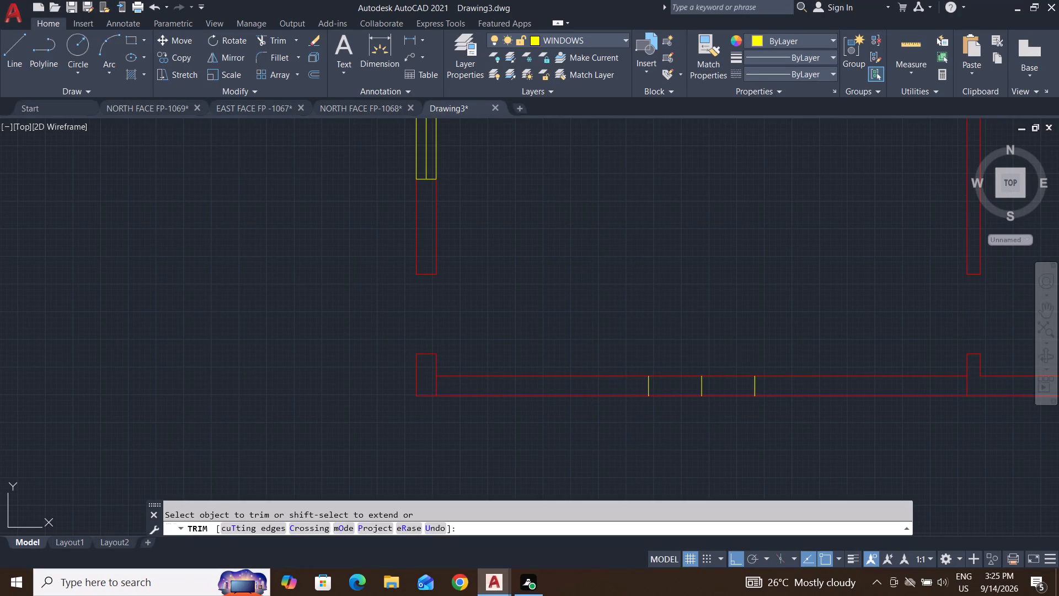
left_click(736, 349)
left_click(672, 455)
left_click(647, 360)
left_click(725, 464)
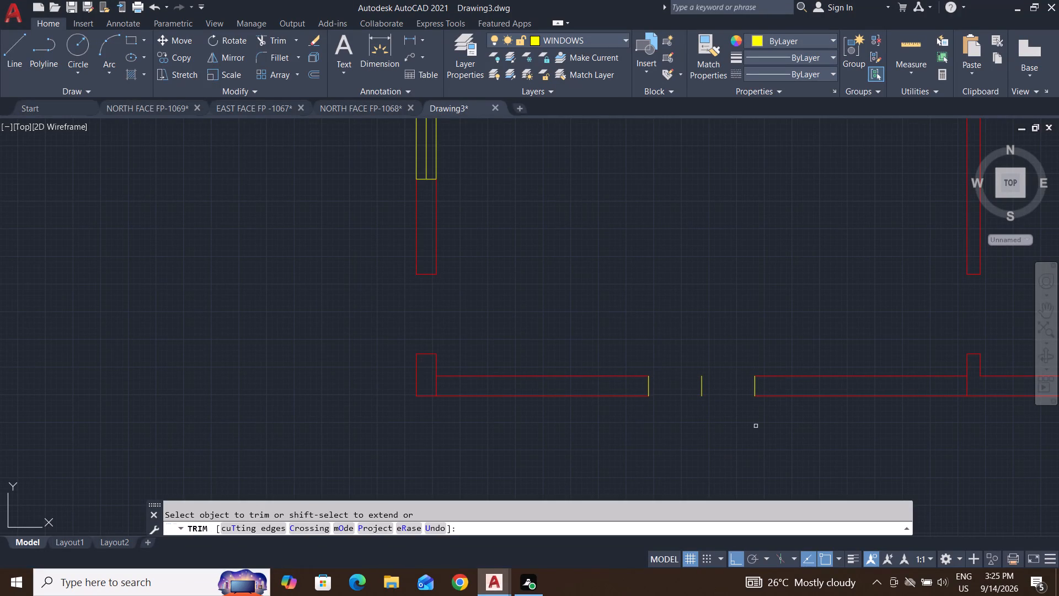
left_click(786, 386)
left_click(620, 384)
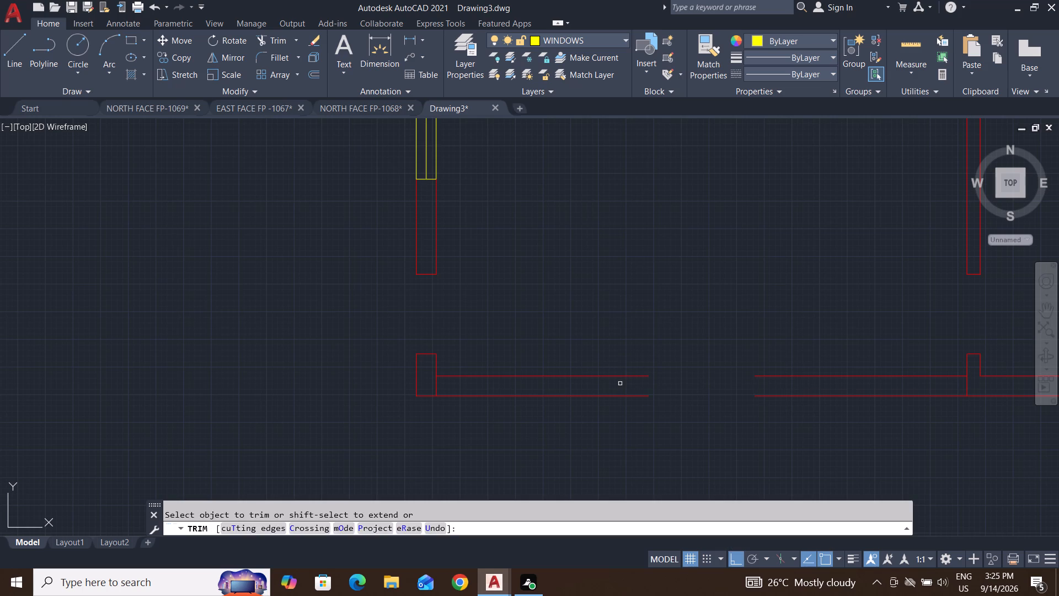
Draw a window rectangle filling the 4' opening in the lower-left room's bottom wall.
key("Escape")
key("Escape")
key("Escape")
key("Escape")
key("Escape")
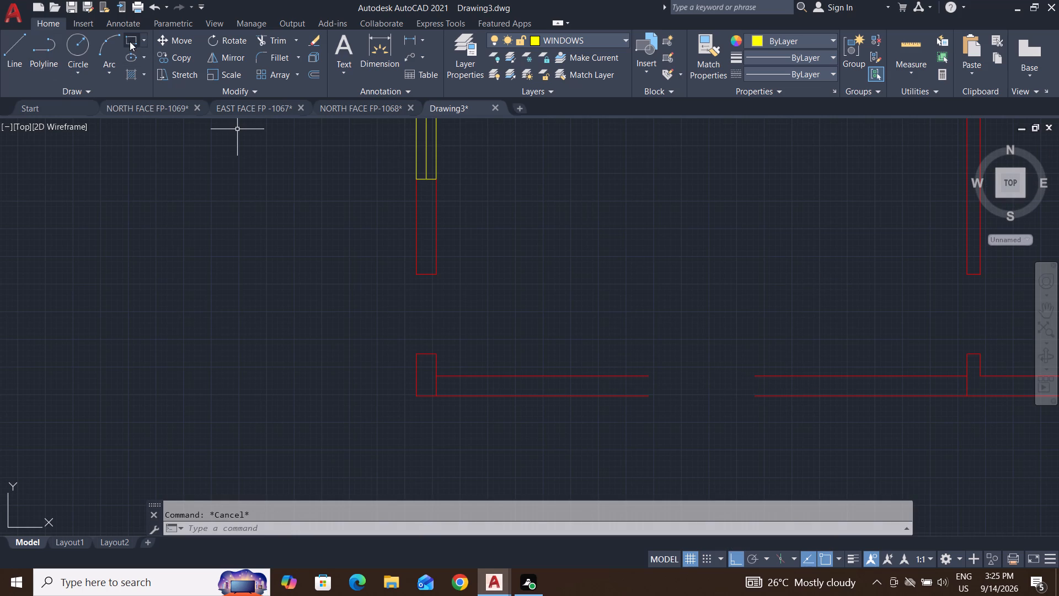
left_click(130, 41)
left_click(652, 379)
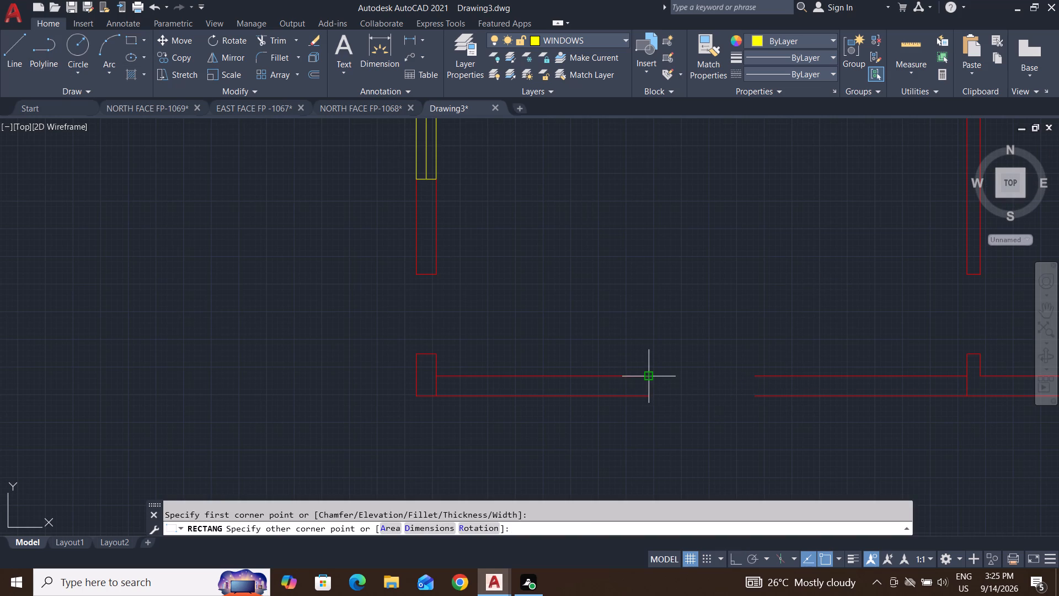
left_click(752, 400)
key("Escape")
key("Escape")
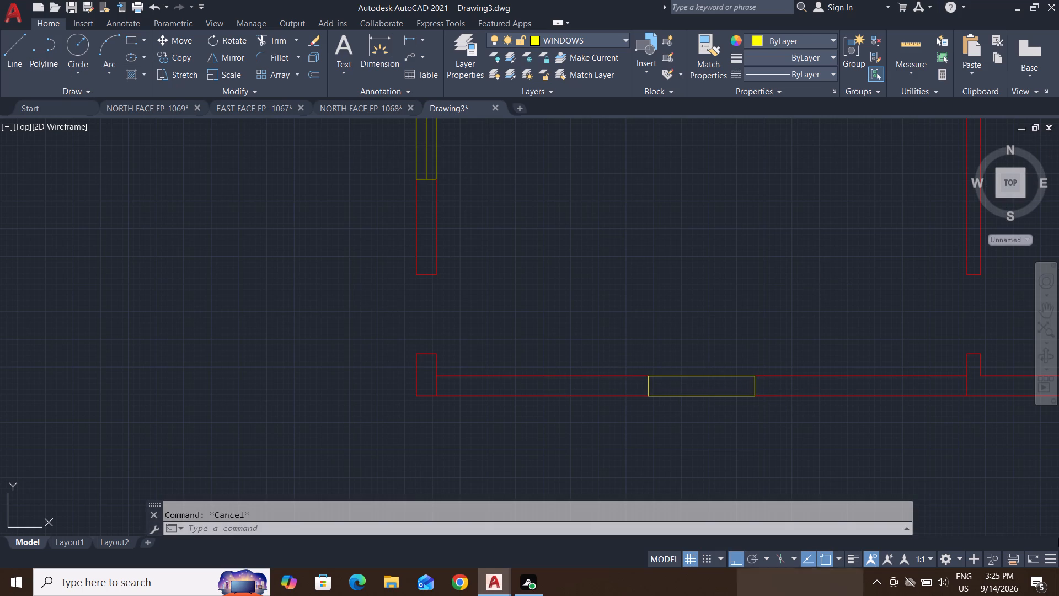
key("Escape")
key("Escape")
Draw the lengthwise centre line of the bottom wall's window between the midpoints of its short sides.
left_click(10, 51)
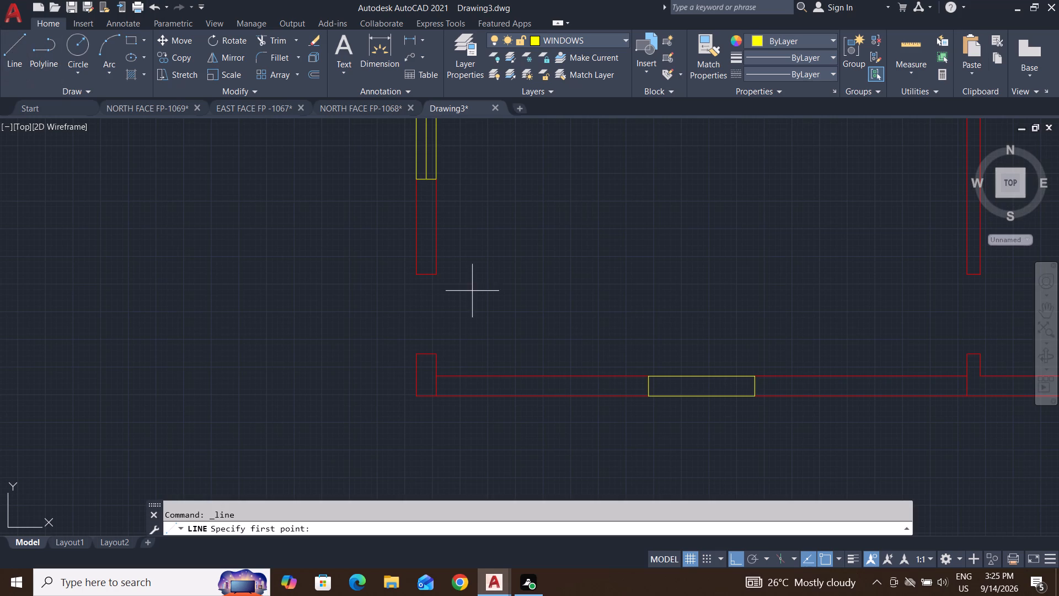
left_click(646, 386)
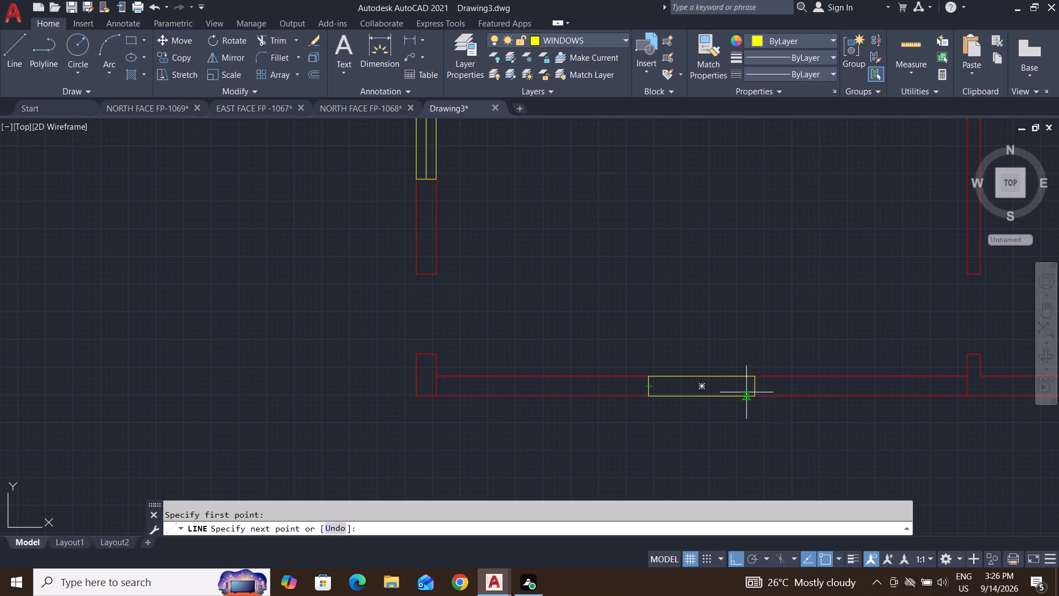
left_click(758, 387)
key("Escape")
key("Escape")
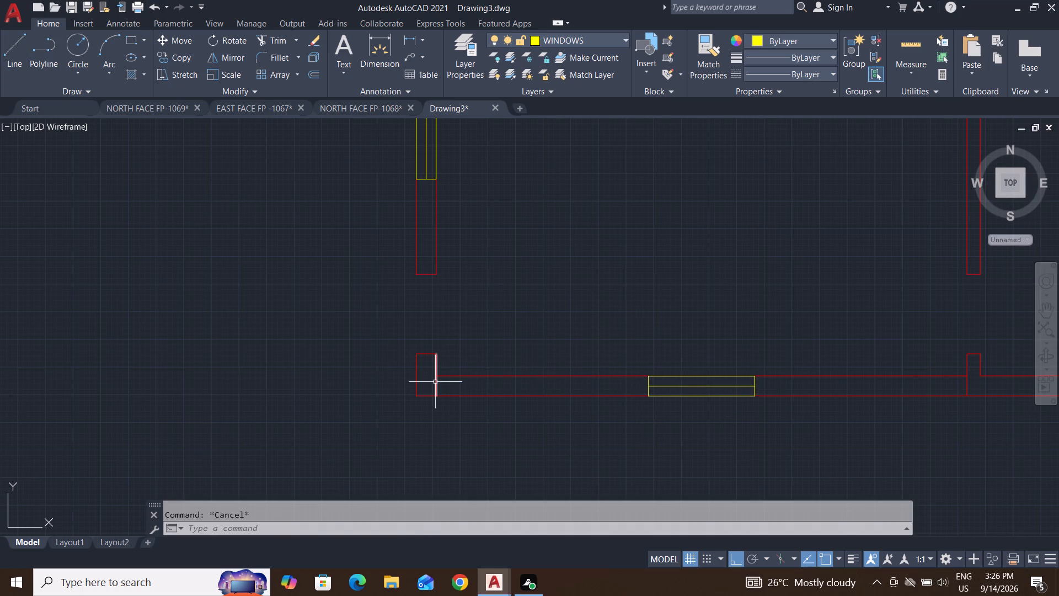
Trim the left wall's inner line where it crosses the bottom wall's thickness at the lower-left corner.
type("TR")
key("space")
key("space")
left_click(435, 382)
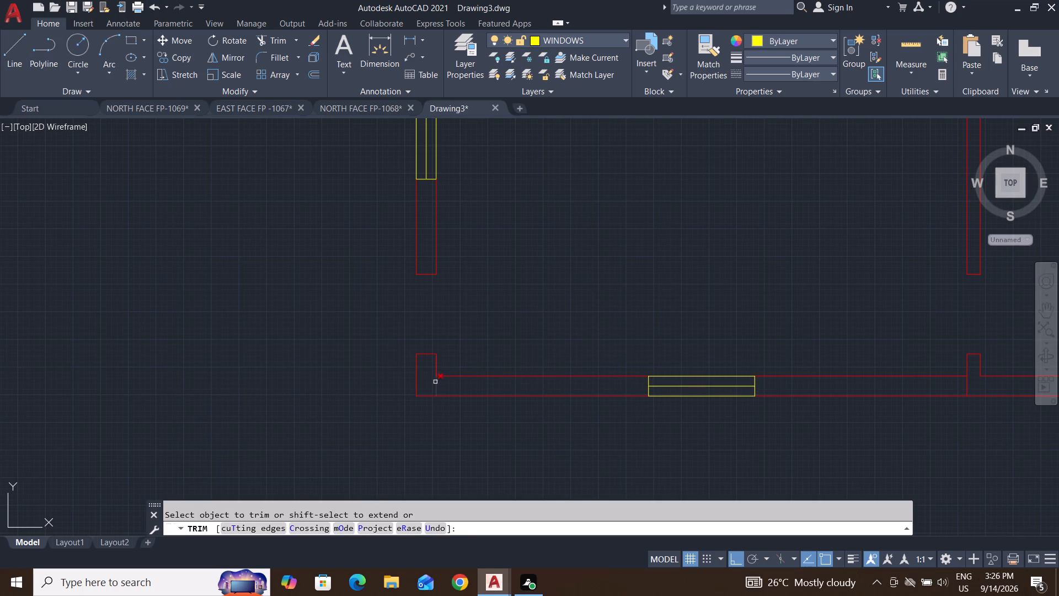
scroll(437, 406, "down", 3)
key("Escape")
key("Escape")
key("Escape")
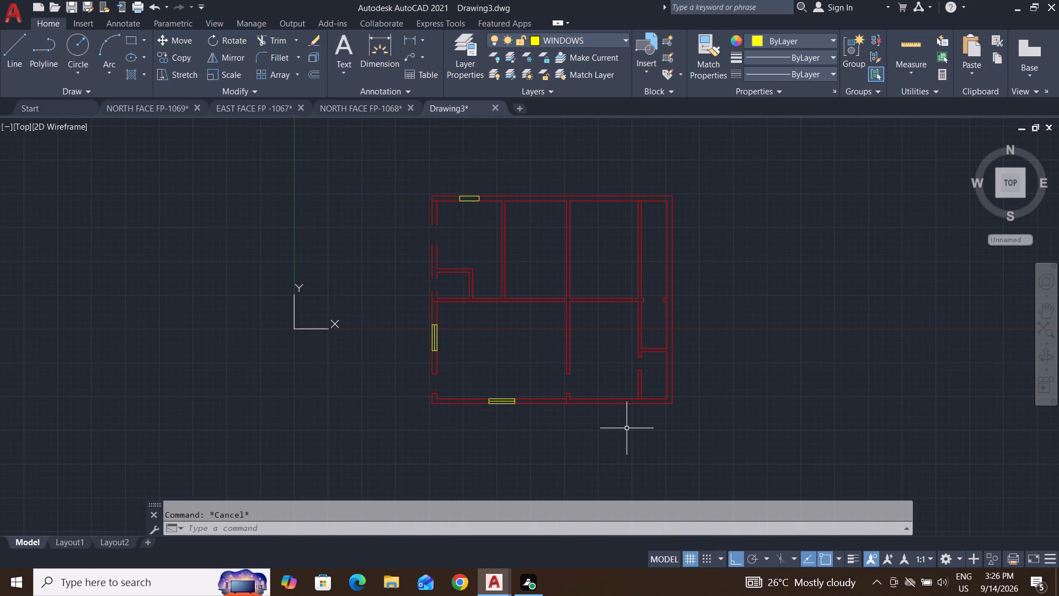
key("Escape")
key("Escape")
key("Escape")
key("Escape")
Extend the left line of the lower-right partition and the right line of the partition stub to the bottom wall's outer line.
scroll(621, 396, "up", 2)
key("Escape")
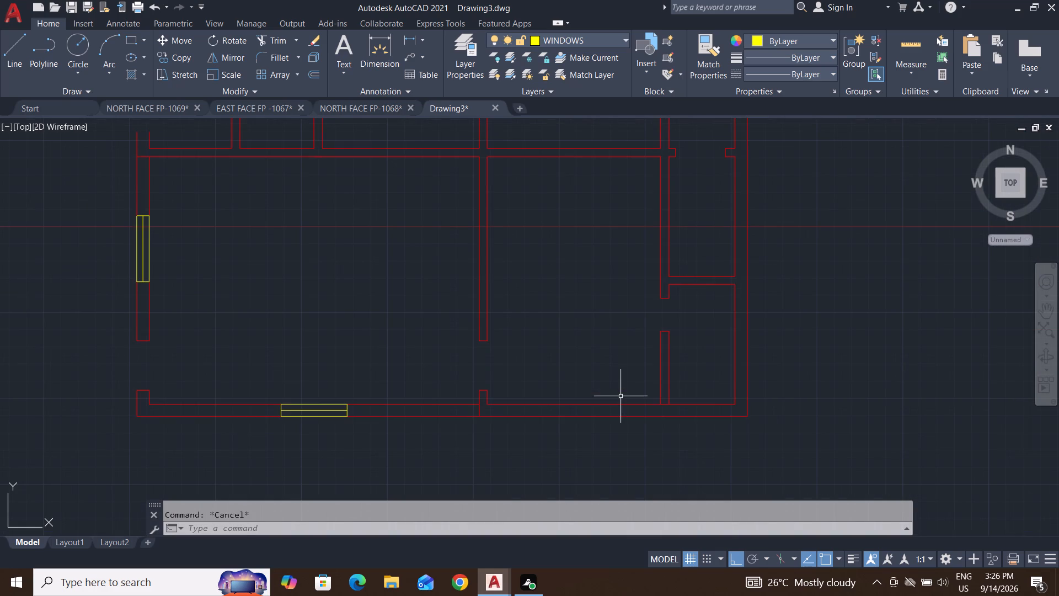
key("Escape")
type("EX")
key("space")
key("space")
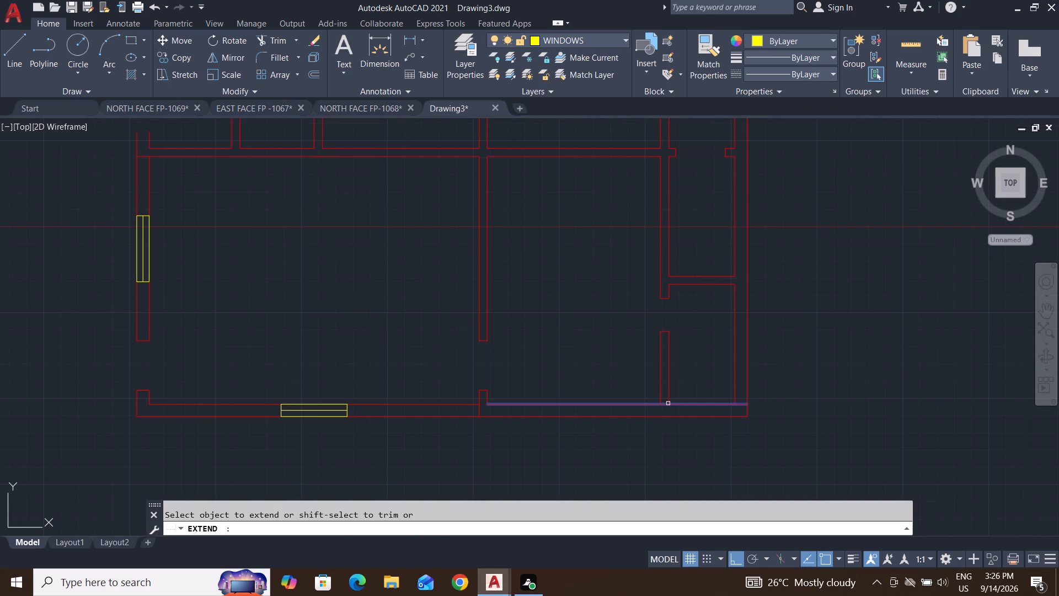
left_click(660, 394)
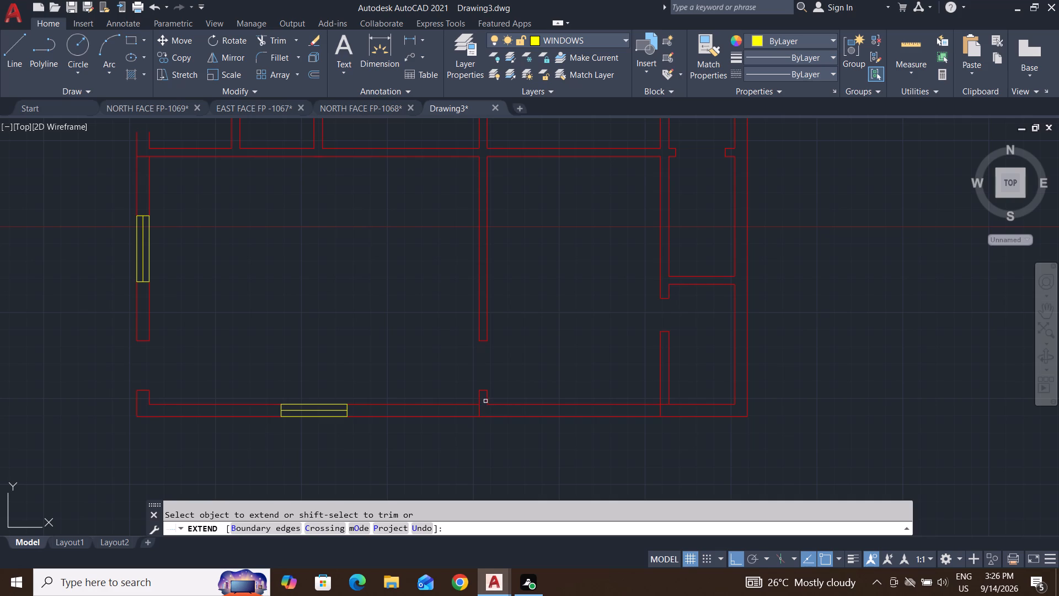
left_click(486, 401)
key("Escape")
key("Escape")
key("Escape")
key("Escape")
key("Escape")
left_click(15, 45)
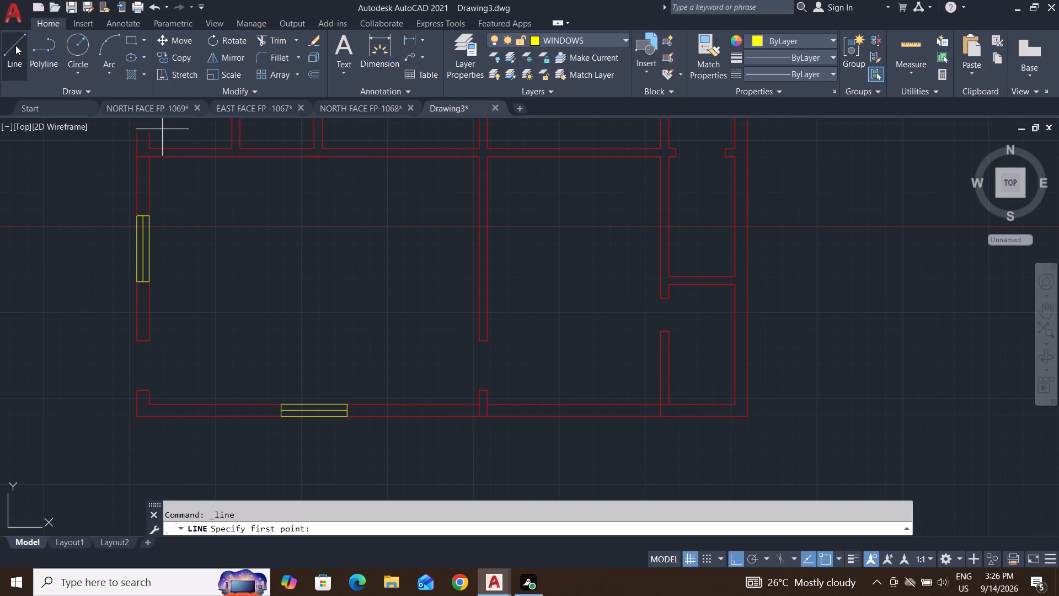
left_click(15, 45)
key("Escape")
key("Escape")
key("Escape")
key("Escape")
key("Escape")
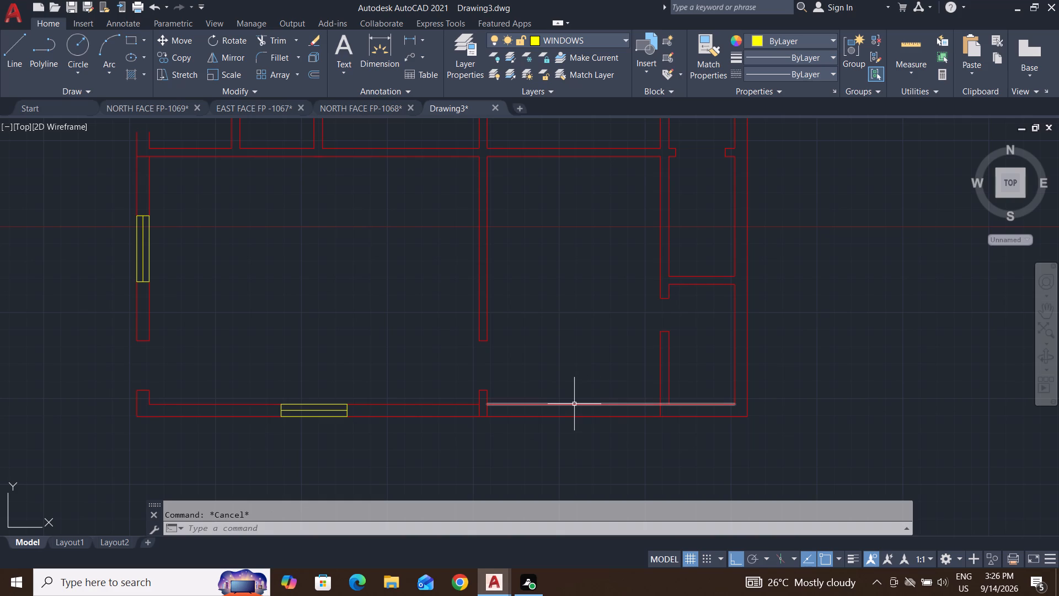
Trim the bottom wall's inner line between the two partitions of the lower-middle room.
type("TR")
key("space")
key("space")
left_click(574, 404)
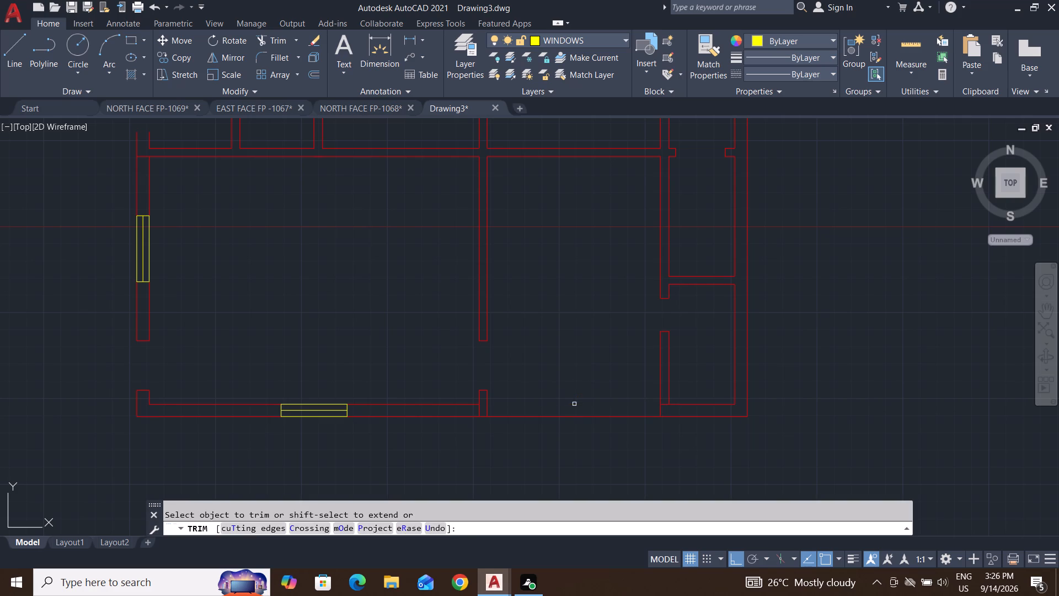
key("Escape")
key("Escape")
key("Escape")
Draw a line along the bottom wall's inner face from the lower-right partition to the partition stub.
left_click(17, 49)
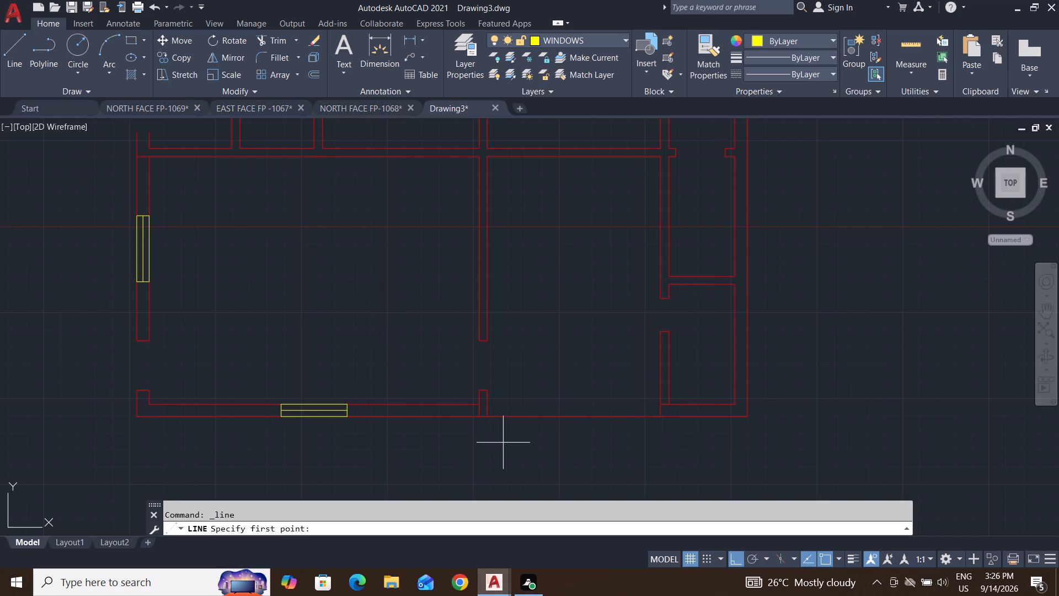
left_click(659, 402)
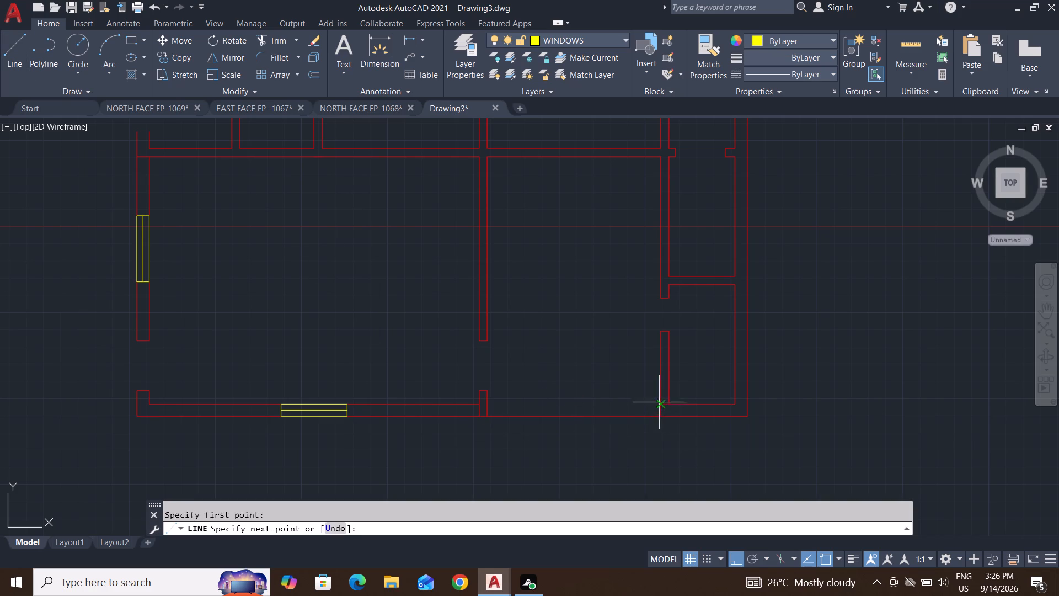
left_click(488, 404)
key("Escape")
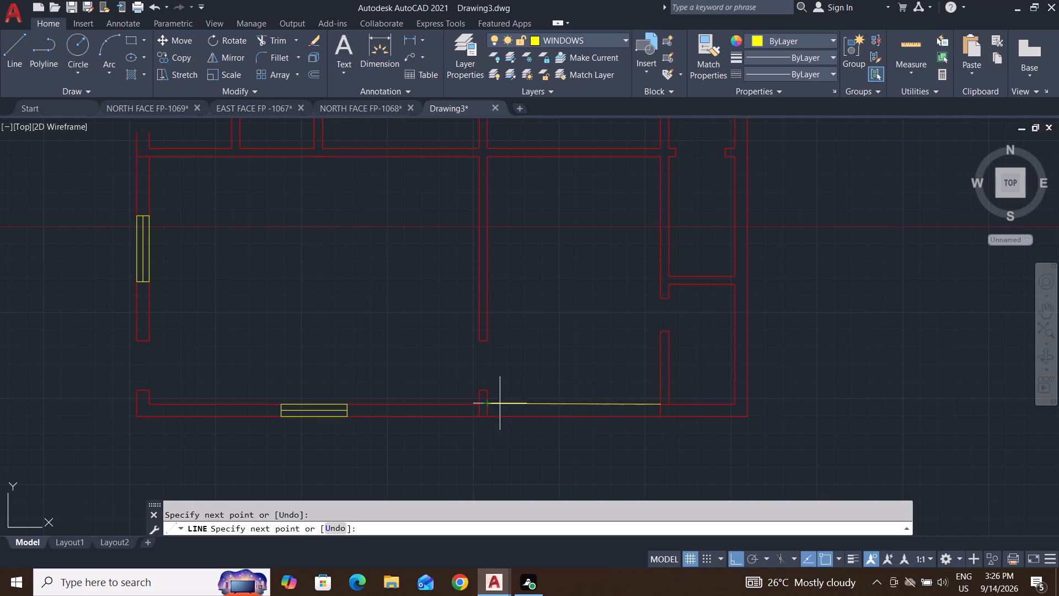
key("Escape")
key("Escape")
key("Escape")
key("Escape")
Draw a short line across the bottom wall at the midpoint of the lower-middle room's side.
left_click(14, 45)
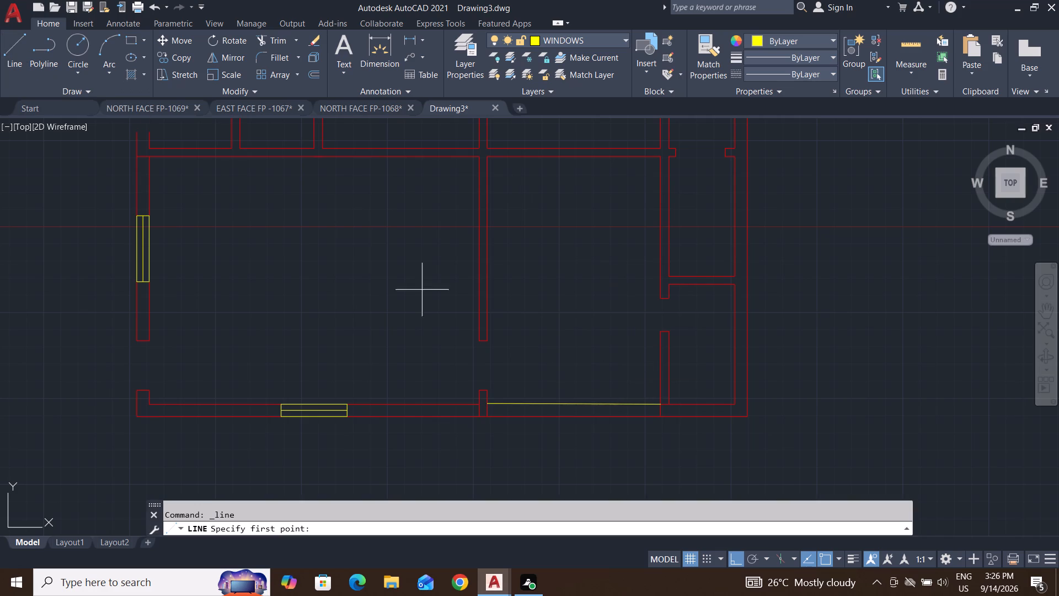
left_click(575, 403)
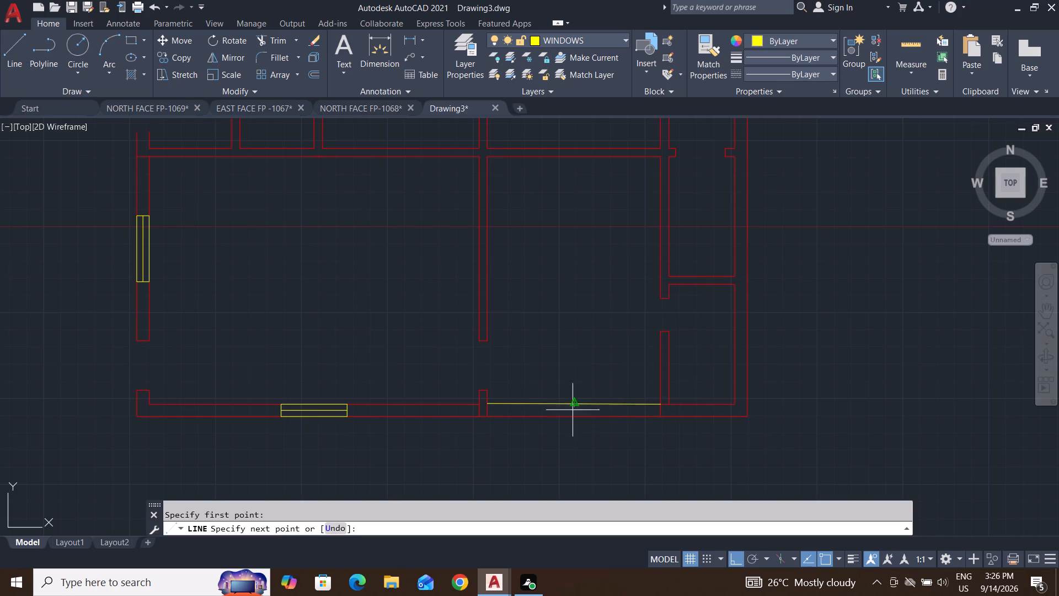
left_click(570, 418)
key("Escape")
key("Escape")
key("Escape")
key("Escape")
key("Escape")
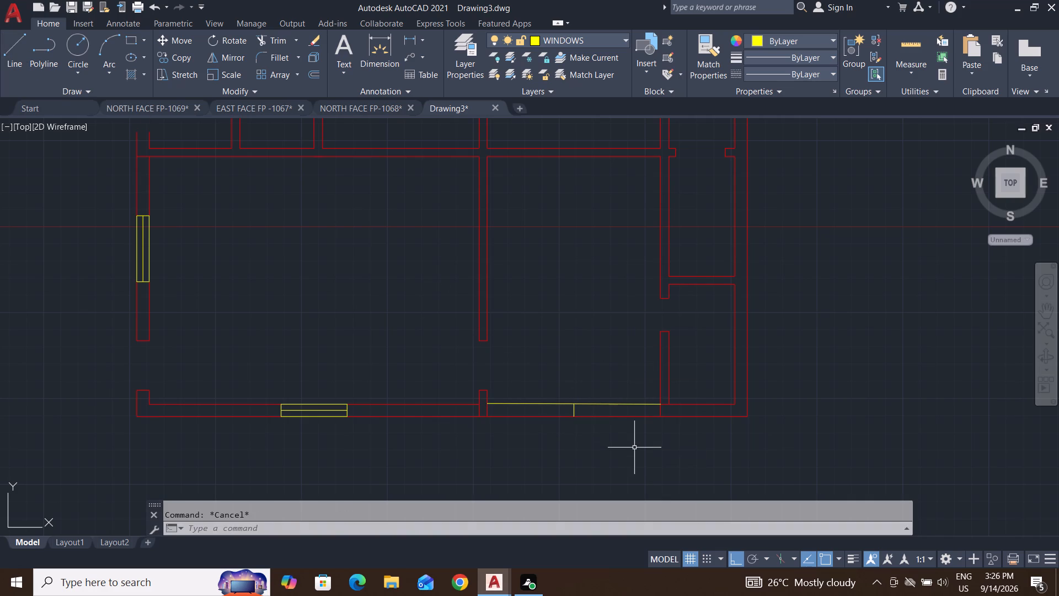
Offset the short line in the lower-middle room's bottom wall 2' to both sides.
type("O")
key("space")
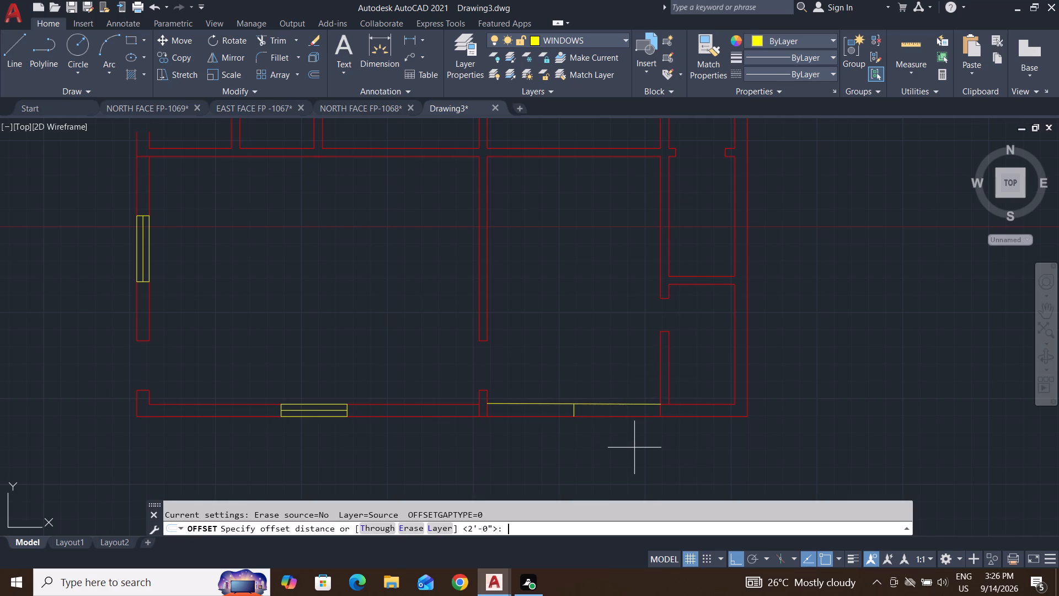
type("2'")
key("Return")
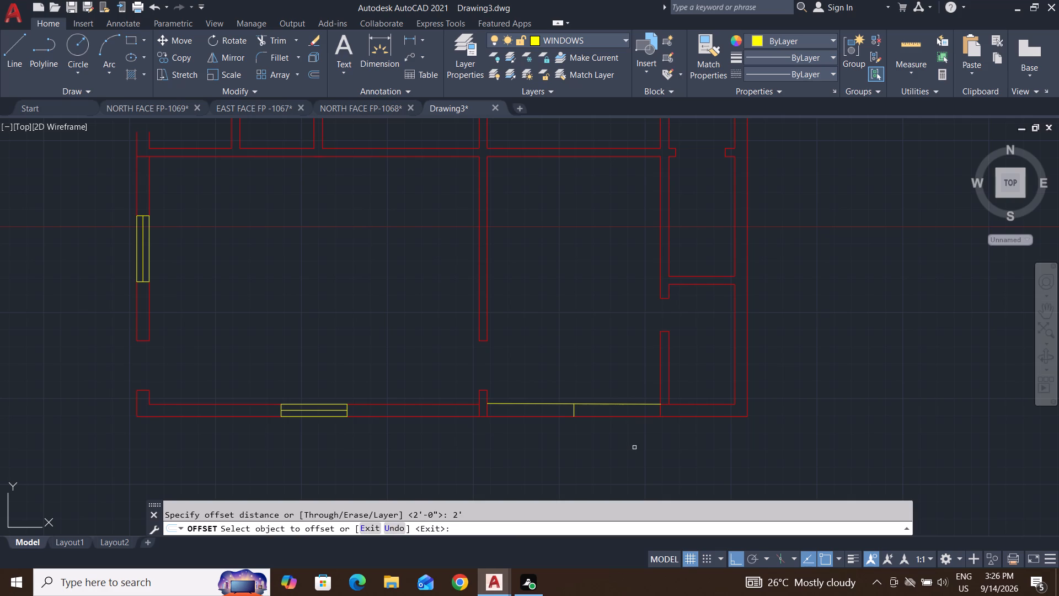
left_click(574, 411)
left_click(604, 411)
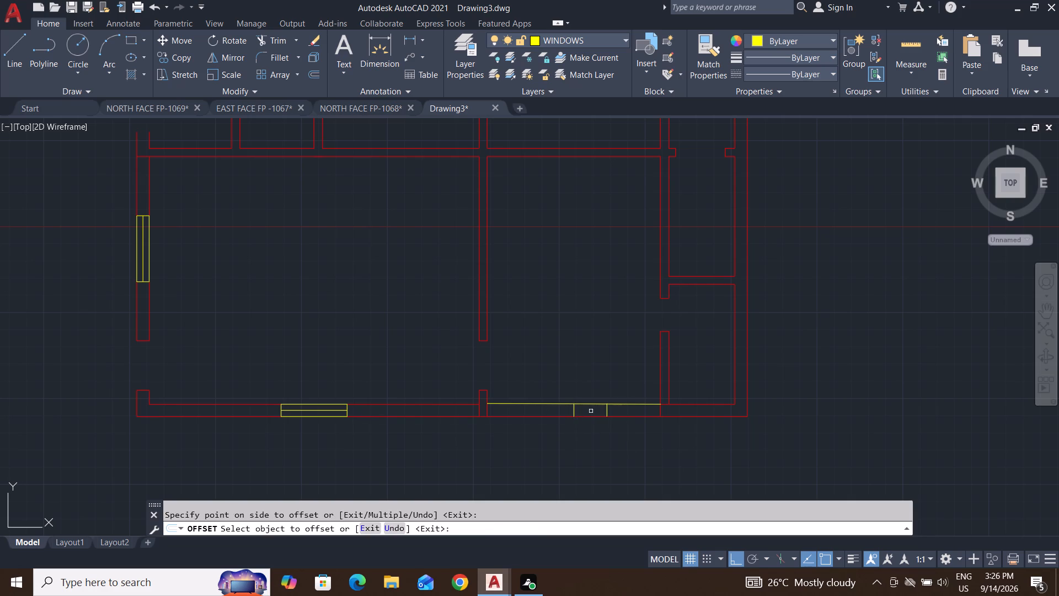
left_click(575, 411)
left_click(539, 415)
key("Escape")
key("Escape")
key("Escape")
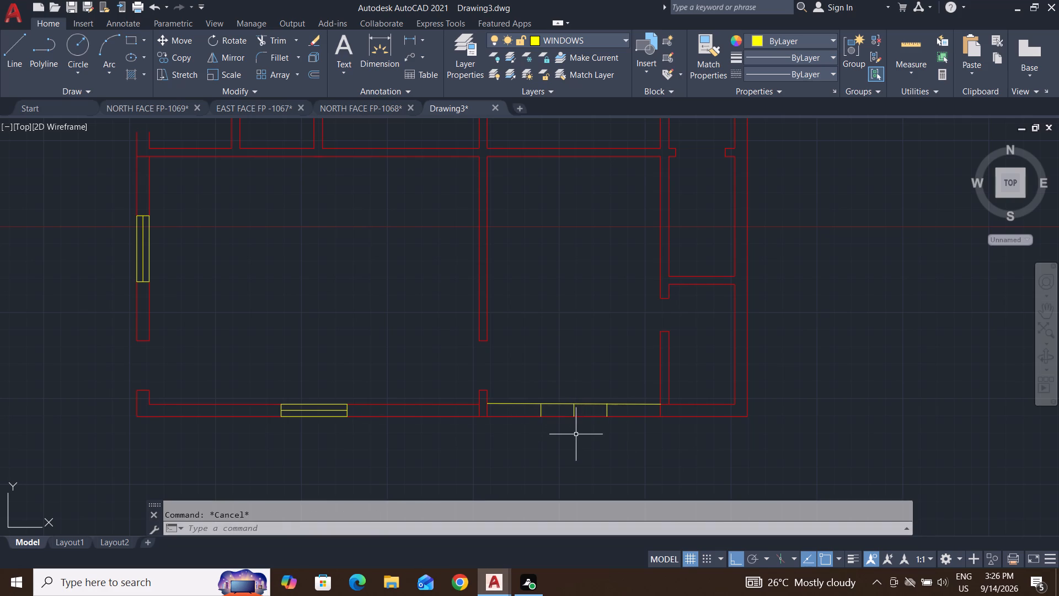
Trim the bottom wall's two lines between the middle short line and its right offset line.
type("TR")
key("space")
key("space")
left_click_drag(616, 429, 611, 428)
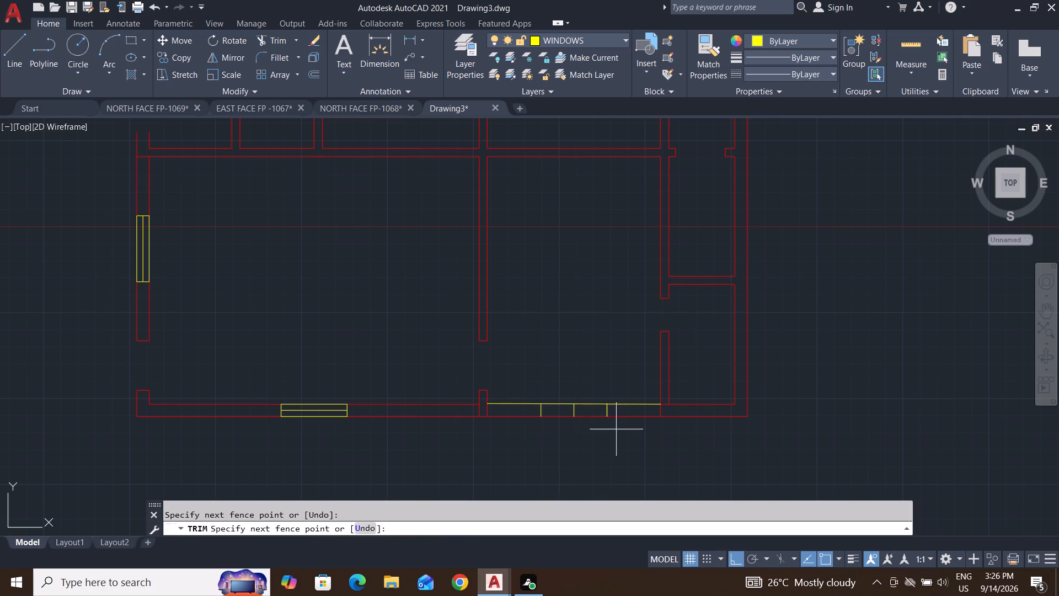
left_click(555, 384)
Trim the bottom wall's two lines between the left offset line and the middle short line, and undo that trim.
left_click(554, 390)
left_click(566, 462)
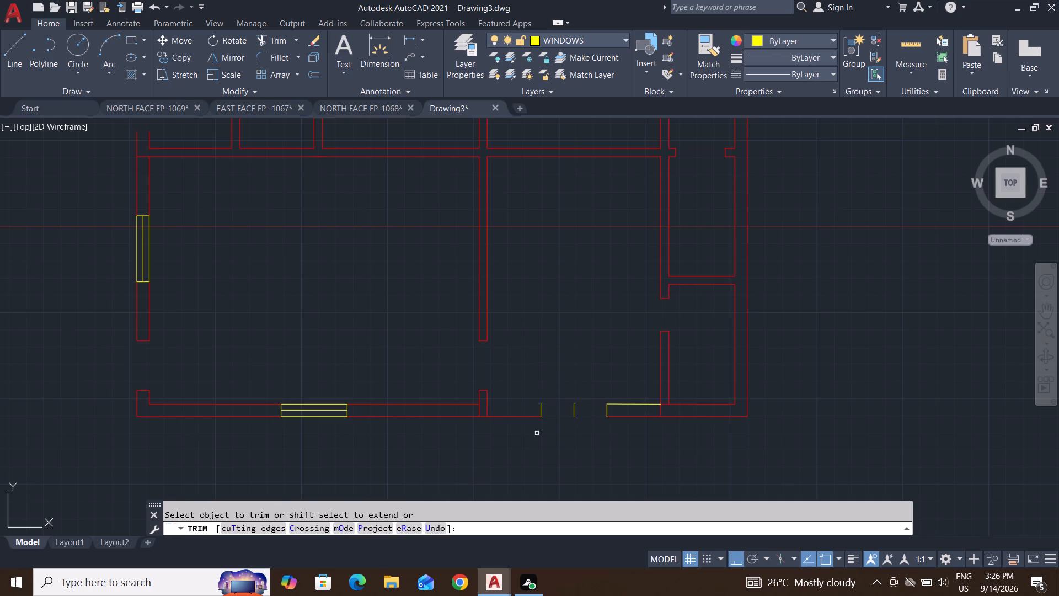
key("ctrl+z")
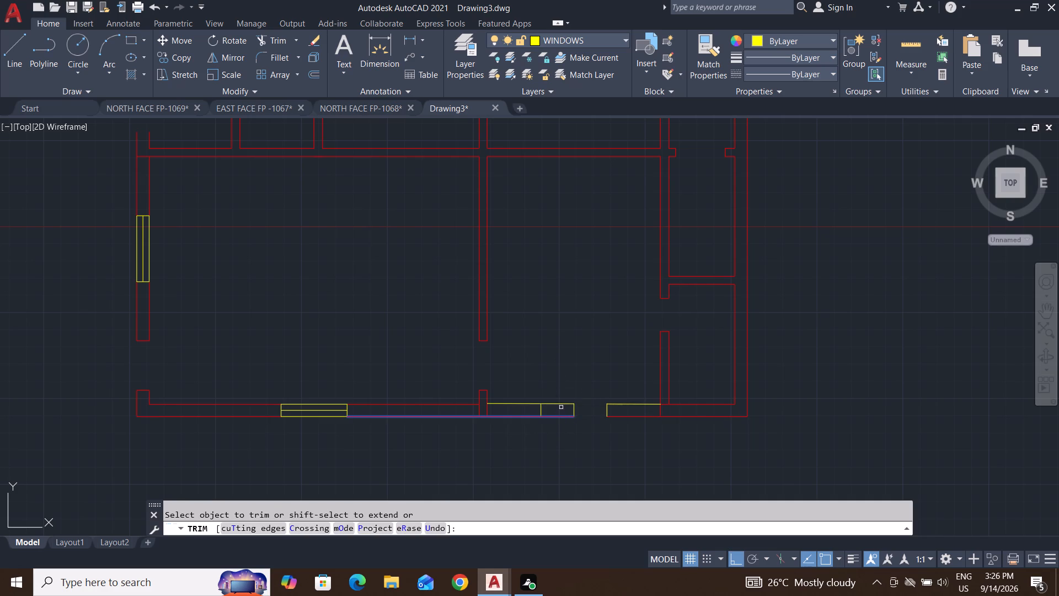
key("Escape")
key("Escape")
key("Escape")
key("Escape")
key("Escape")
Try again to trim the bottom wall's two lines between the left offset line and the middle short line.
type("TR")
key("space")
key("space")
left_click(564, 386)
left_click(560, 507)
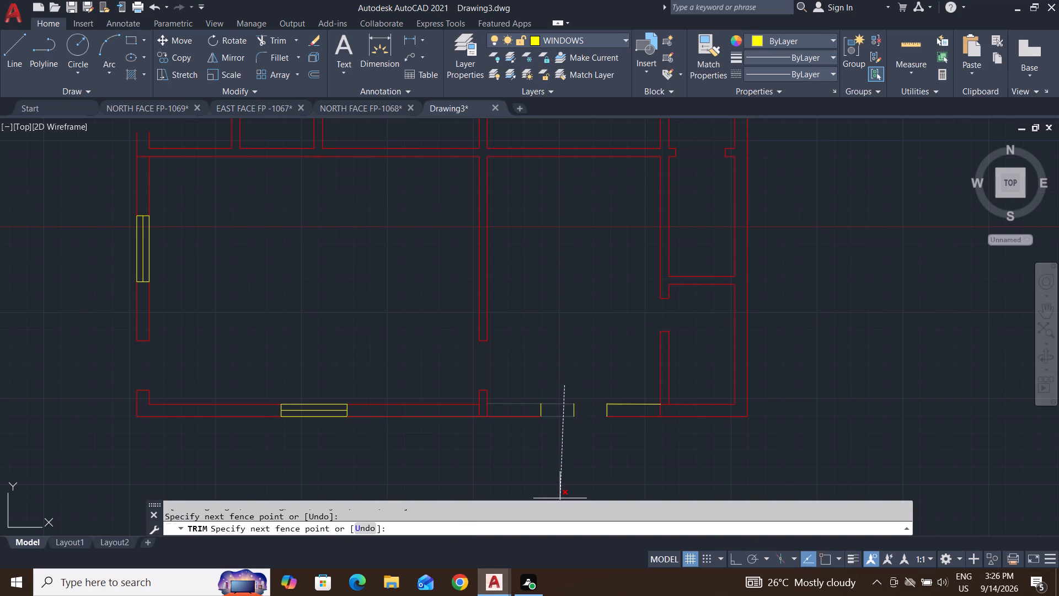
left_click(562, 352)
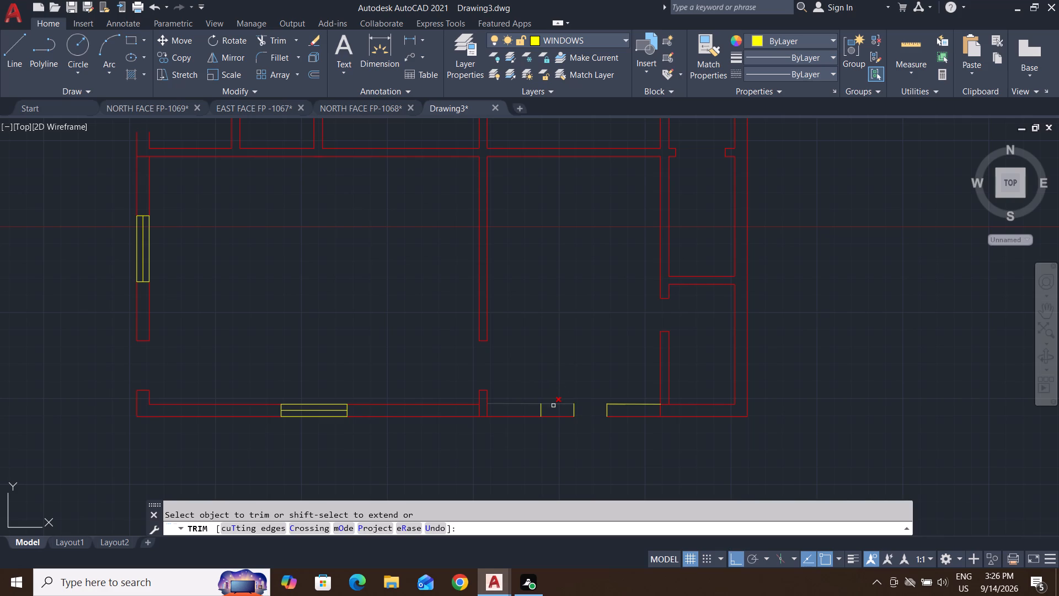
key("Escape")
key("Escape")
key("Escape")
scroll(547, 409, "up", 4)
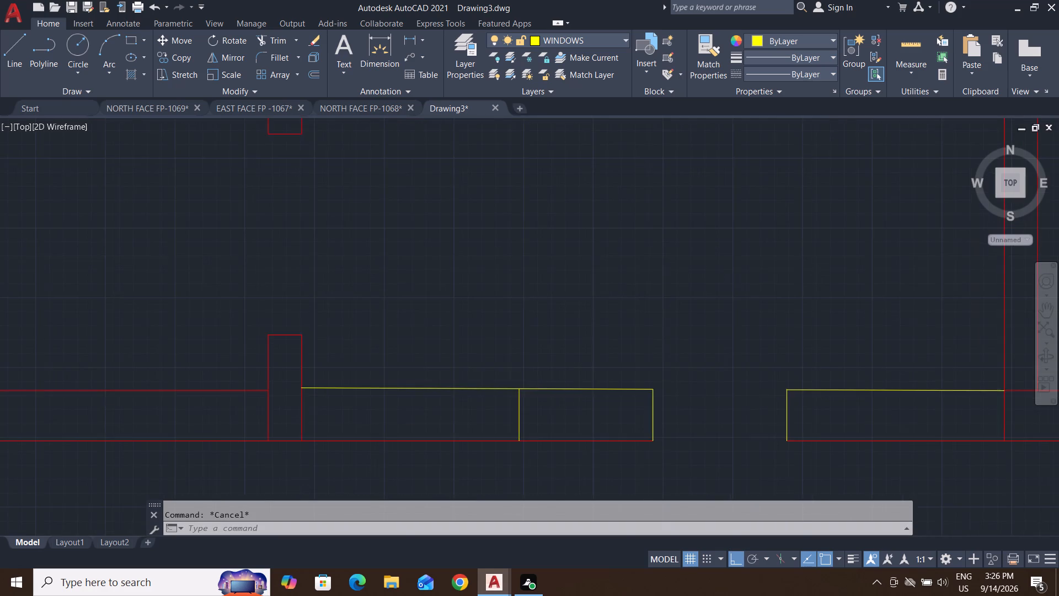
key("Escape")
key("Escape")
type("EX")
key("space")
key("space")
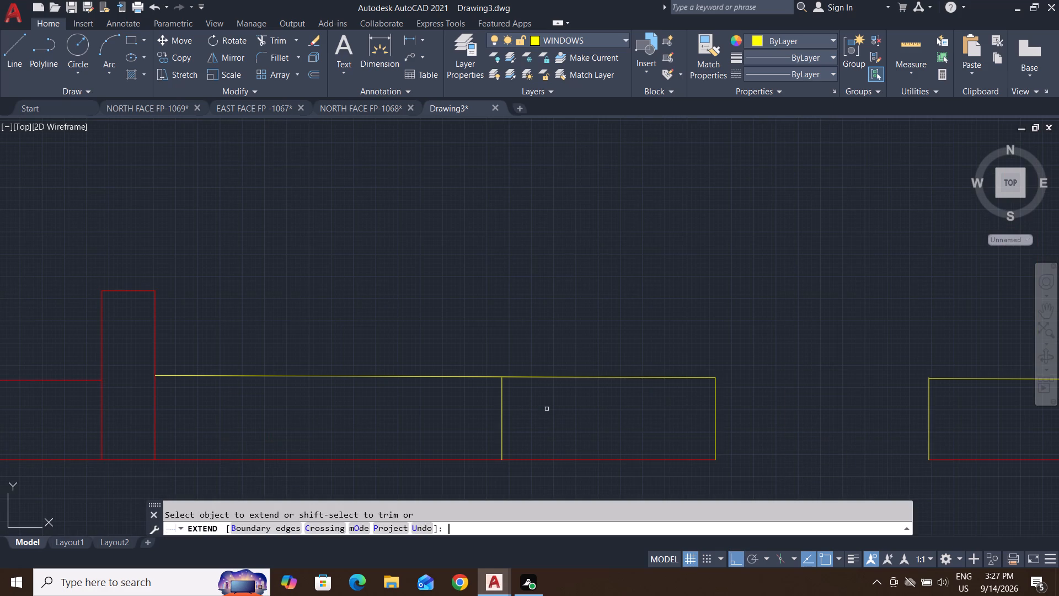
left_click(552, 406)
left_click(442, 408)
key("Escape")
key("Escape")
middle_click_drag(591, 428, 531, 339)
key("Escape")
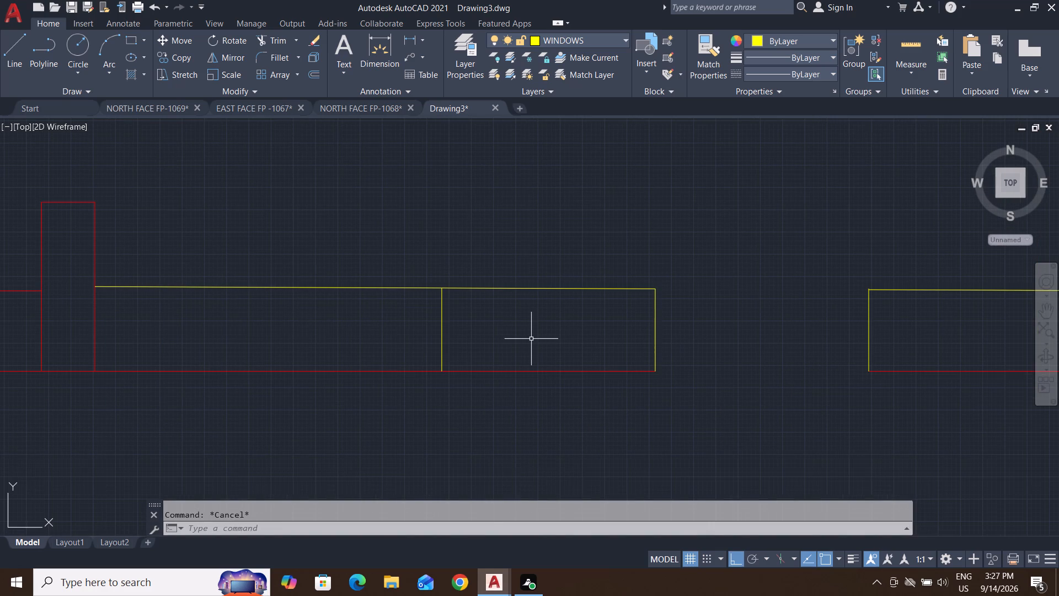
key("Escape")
Trim the bottom wall's two lines between the left and middle short lines, and remove all three short lines across the wall.
type("TR")
key("space")
key("space")
left_click(548, 212)
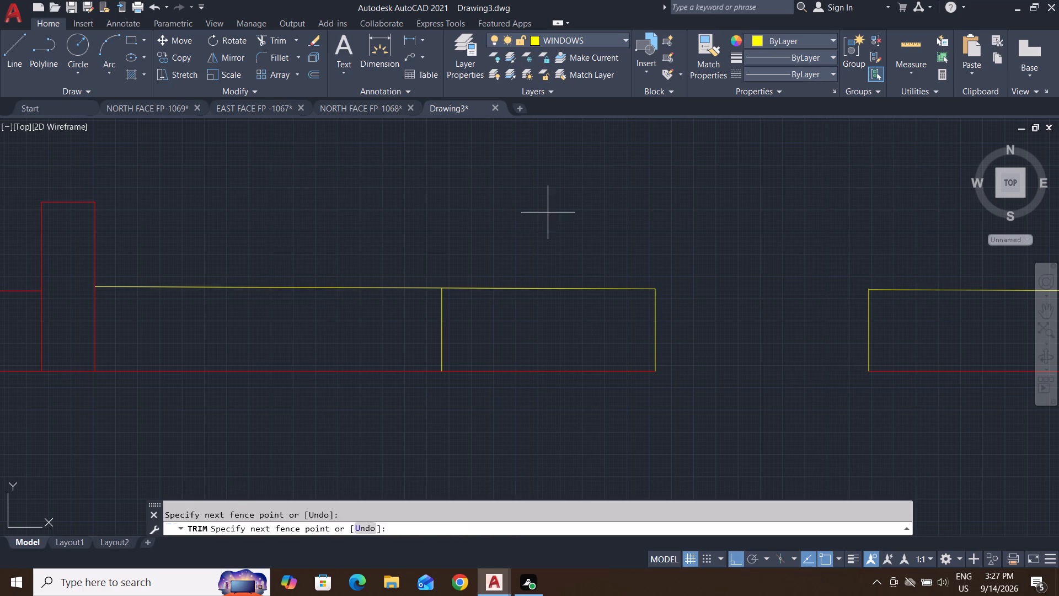
left_click_drag(549, 486, 549, 502)
left_click(387, 308)
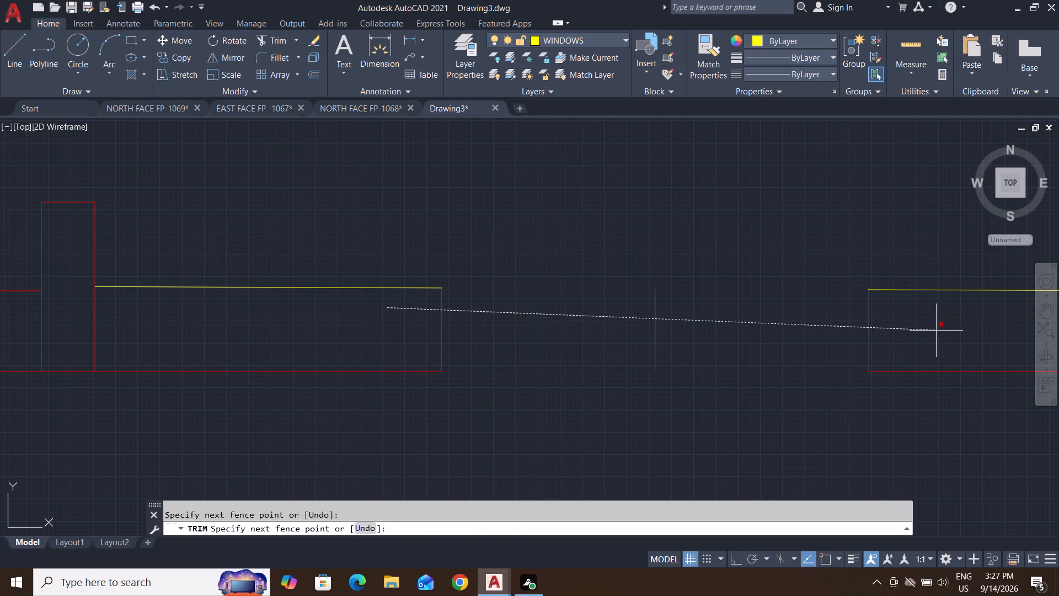
left_click(936, 331)
Trim the partition lines that cross the bottom wall's thickness at both sides of the lower-middle room.
scroll(561, 380, "down", 2)
middle_click_drag(611, 407, 575, 390)
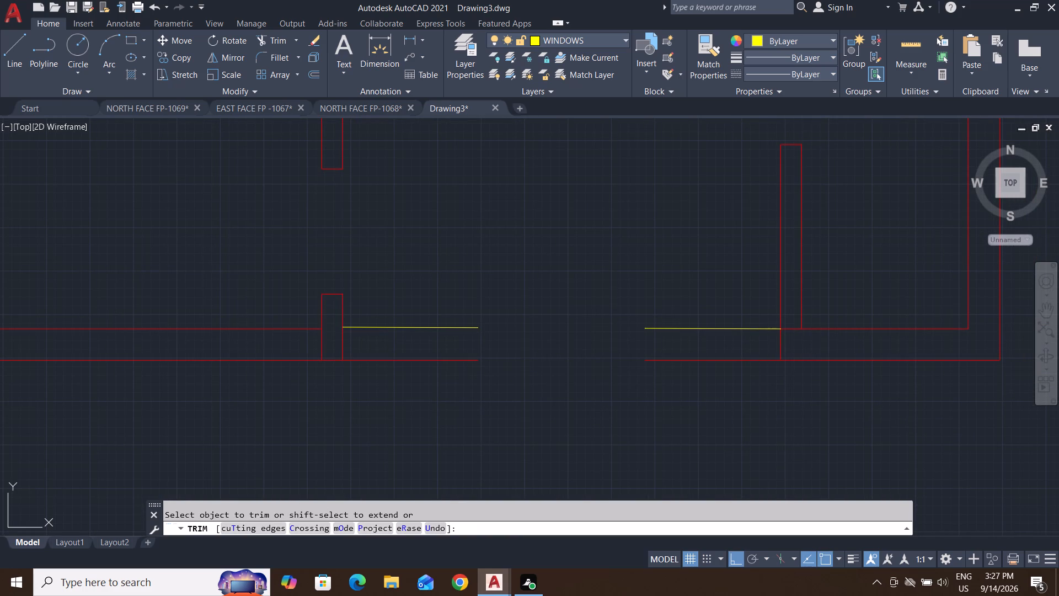
left_click(795, 342)
left_click(289, 348)
key("Escape")
key("Escape")
key("Escape")
key("Escape")
key("Escape")
key("Escape")
key("Escape")
key("Escape")
key("Escape")
key("Escape")
key("Escape")
key("Escape")
key("Escape")
key("Escape")
key("Escape")
key("Escape")
key("Escape")
key("Escape")
key("Escape")
key("Escape")
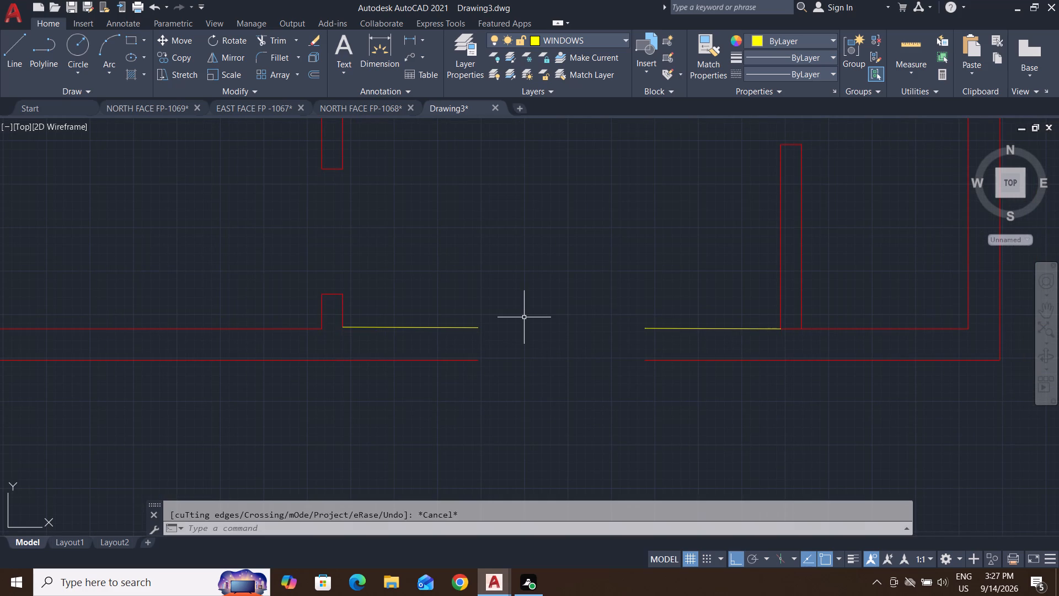
key("Escape")
key("Escape")
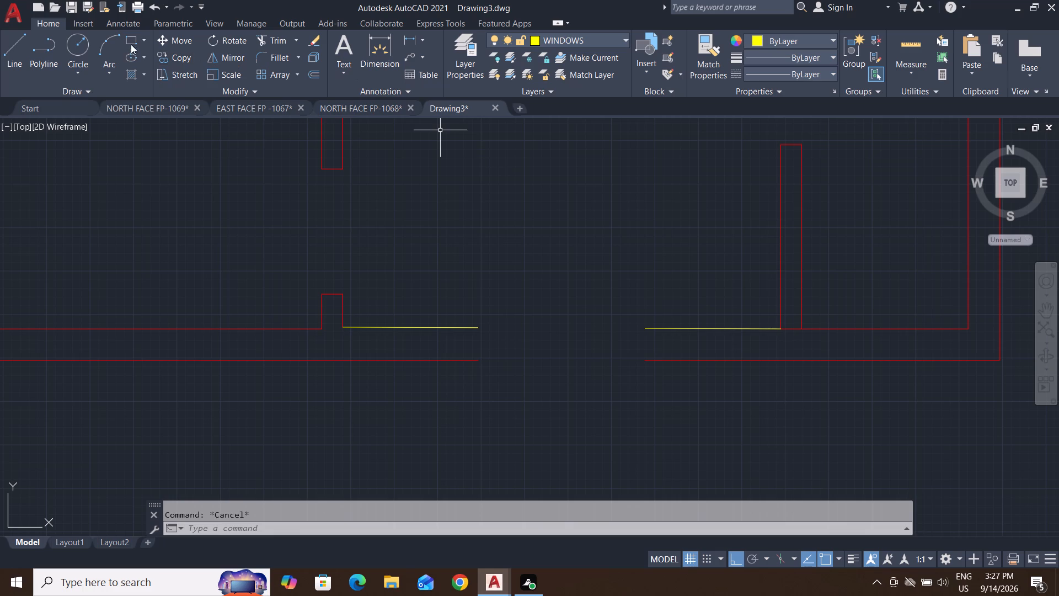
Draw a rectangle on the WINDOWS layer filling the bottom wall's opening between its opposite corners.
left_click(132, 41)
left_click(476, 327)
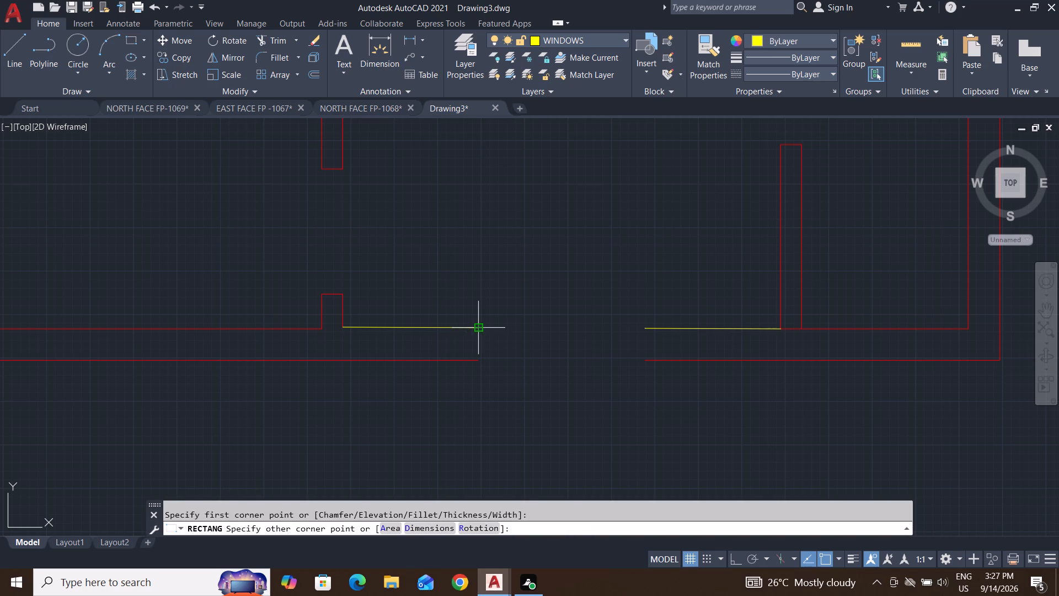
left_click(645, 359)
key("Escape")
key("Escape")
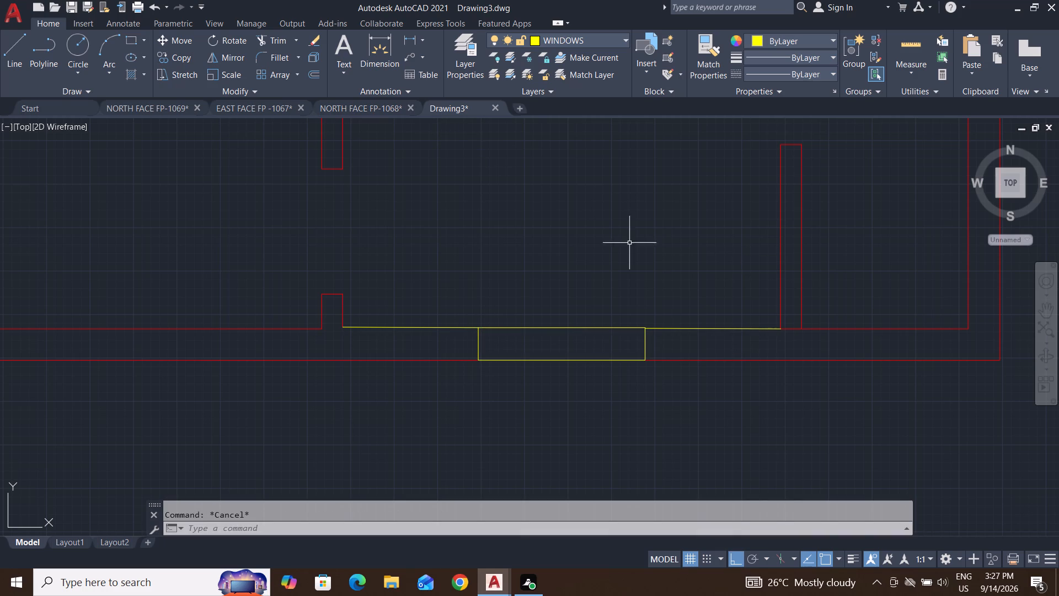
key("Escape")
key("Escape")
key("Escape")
Measure the bottom wall's thickness below the right partition's corner with a linear dimension.
scroll(674, 323, "up", 3)
scroll(716, 396, "down", 1)
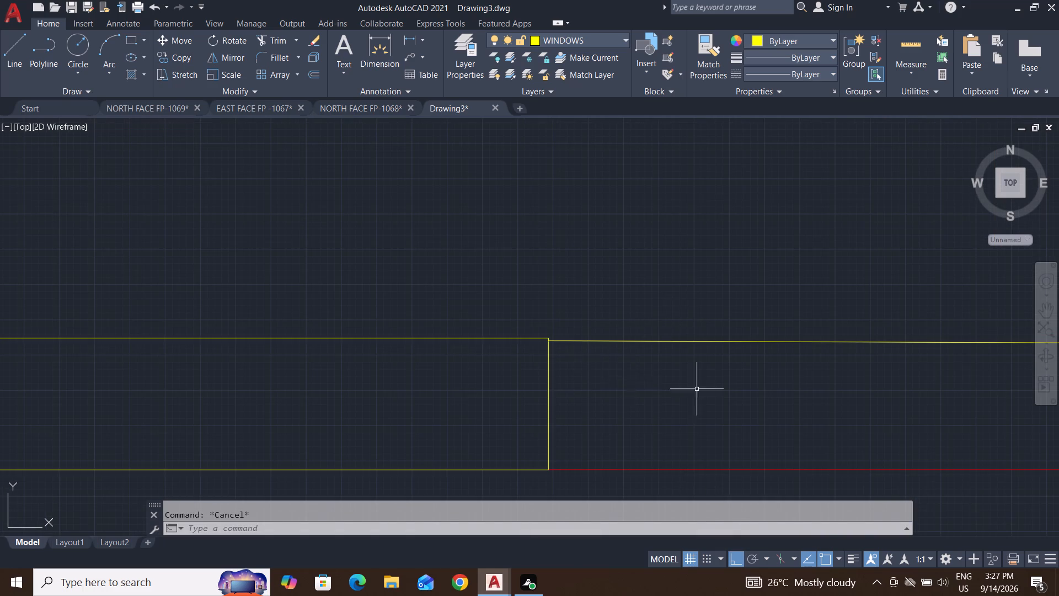
scroll(708, 391, "down", 1)
scroll(410, 385, "up", 1)
middle_click_drag(702, 399, 522, 401)
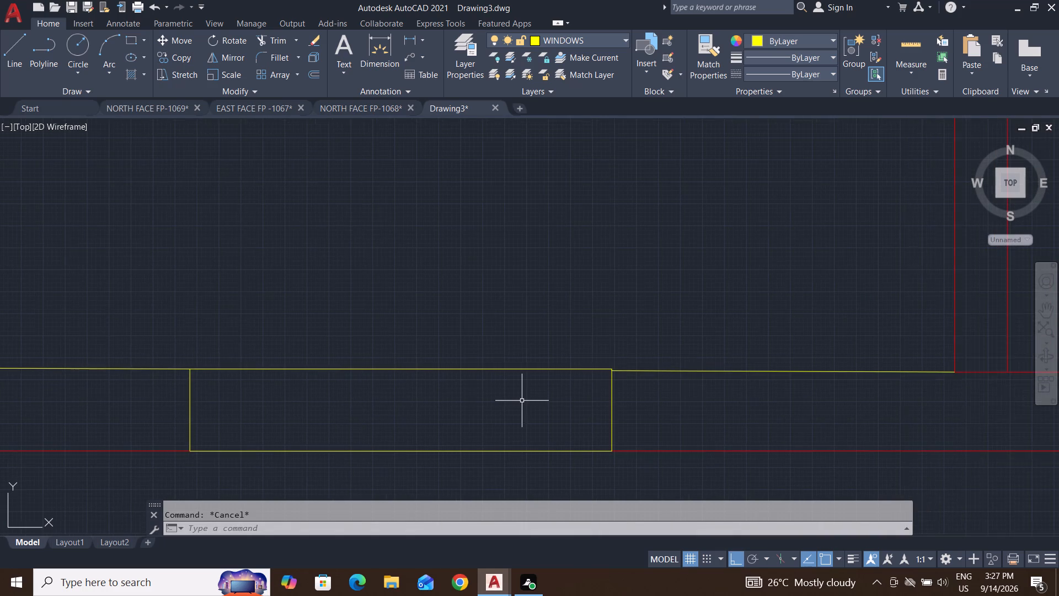
scroll(522, 401, "down", 2)
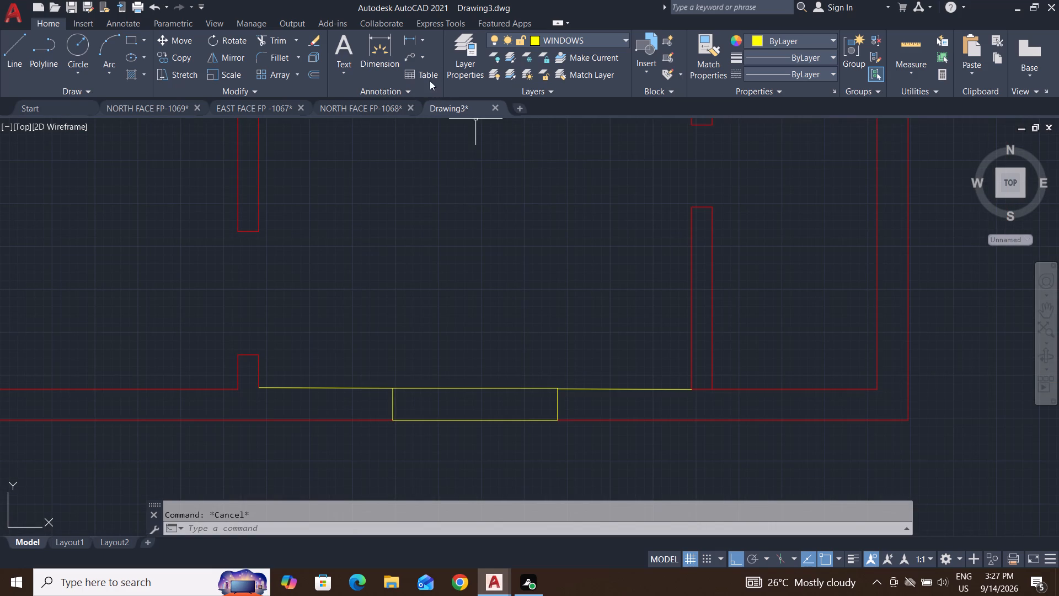
left_click(414, 41)
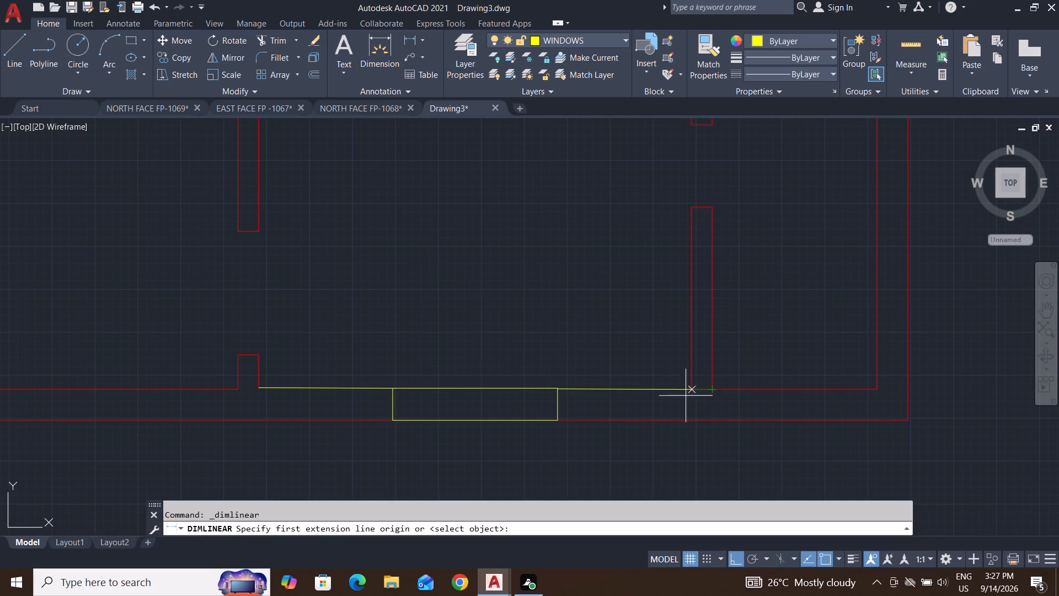
scroll(687, 412, "up", 3)
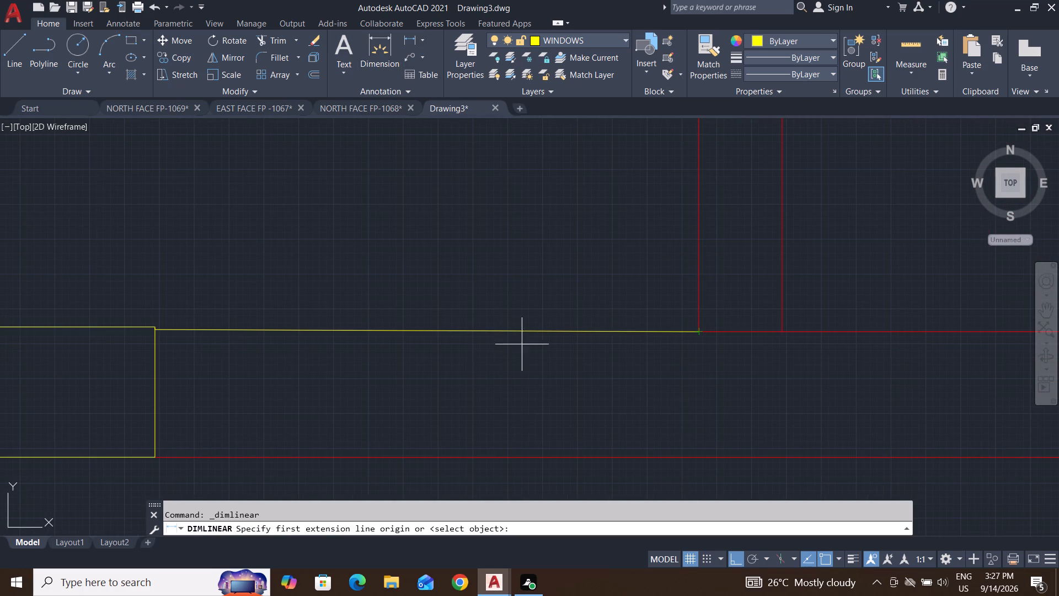
left_click(700, 333)
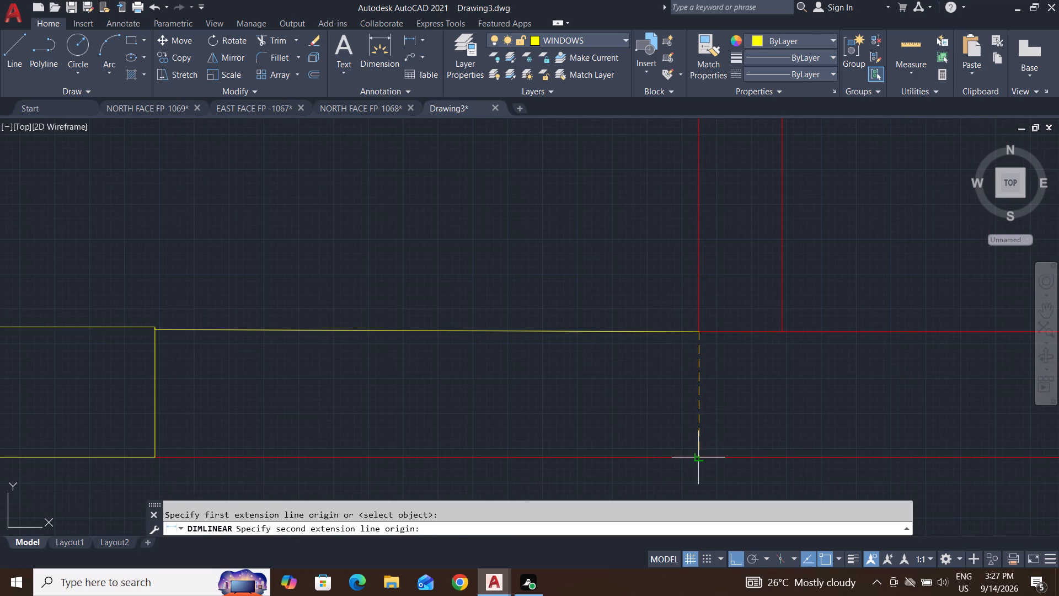
left_click(700, 456)
scroll(760, 430, "down", 3)
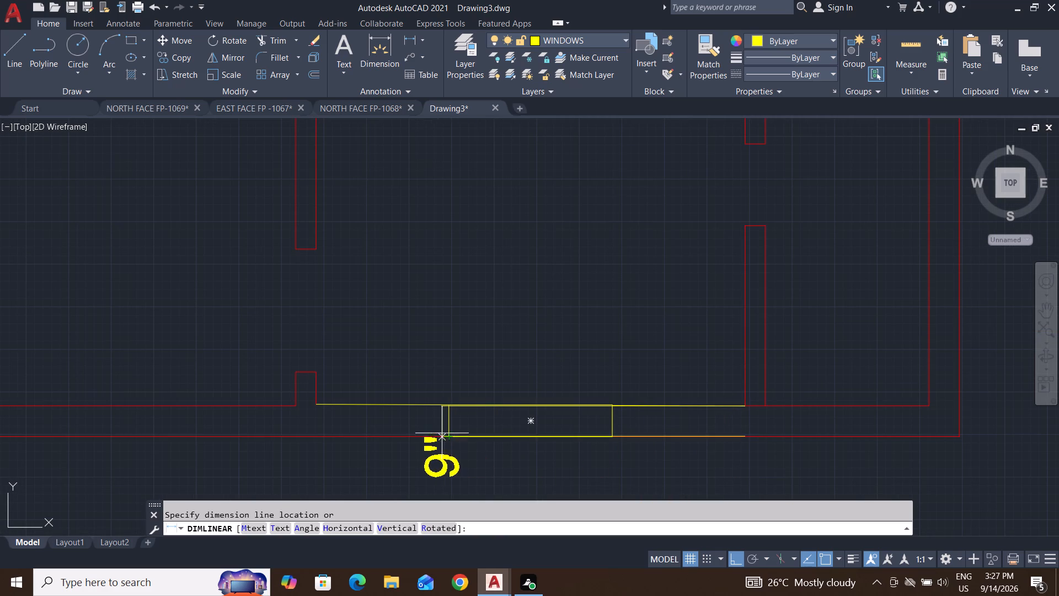
key("Escape")
key("Escape")
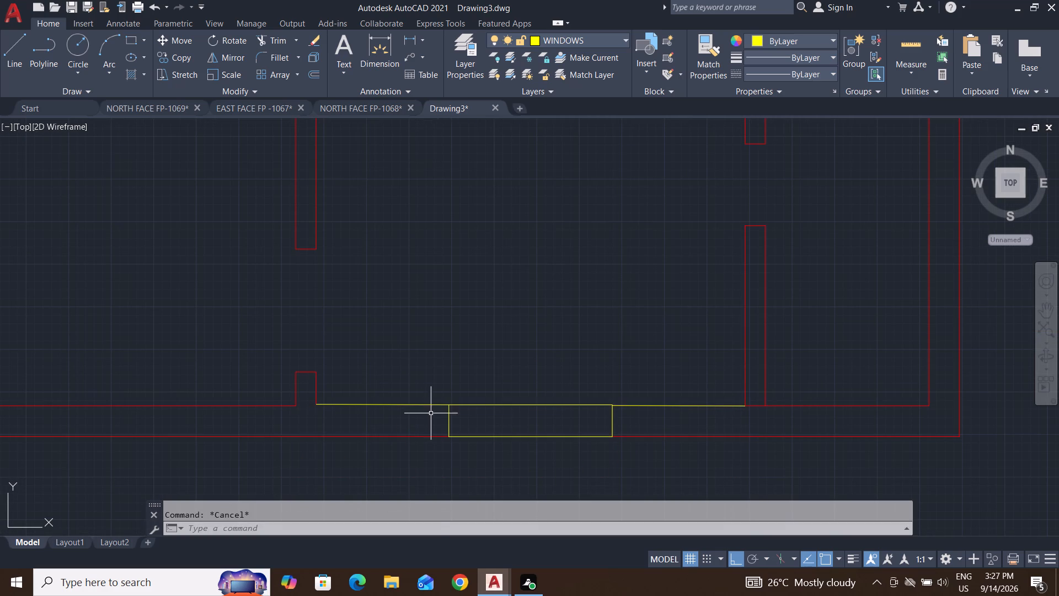
key("Escape")
key("Escape")
Delete the yellow window rectangle and the slanted yellow inner wall lines on both sides of it.
left_click(505, 381)
left_click(404, 425)
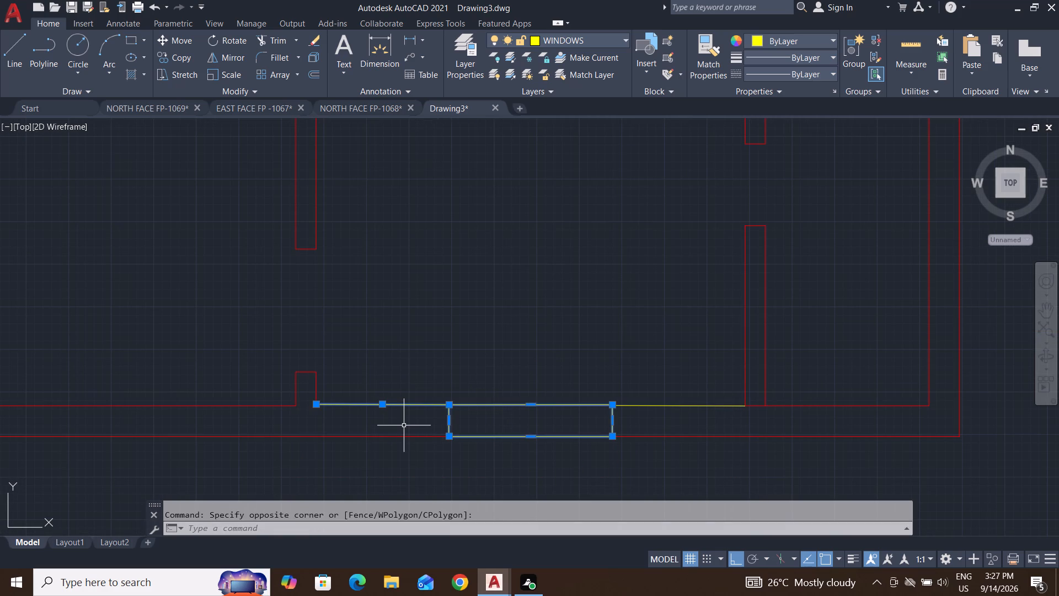
key("Delete")
left_click(673, 386)
left_click(603, 418)
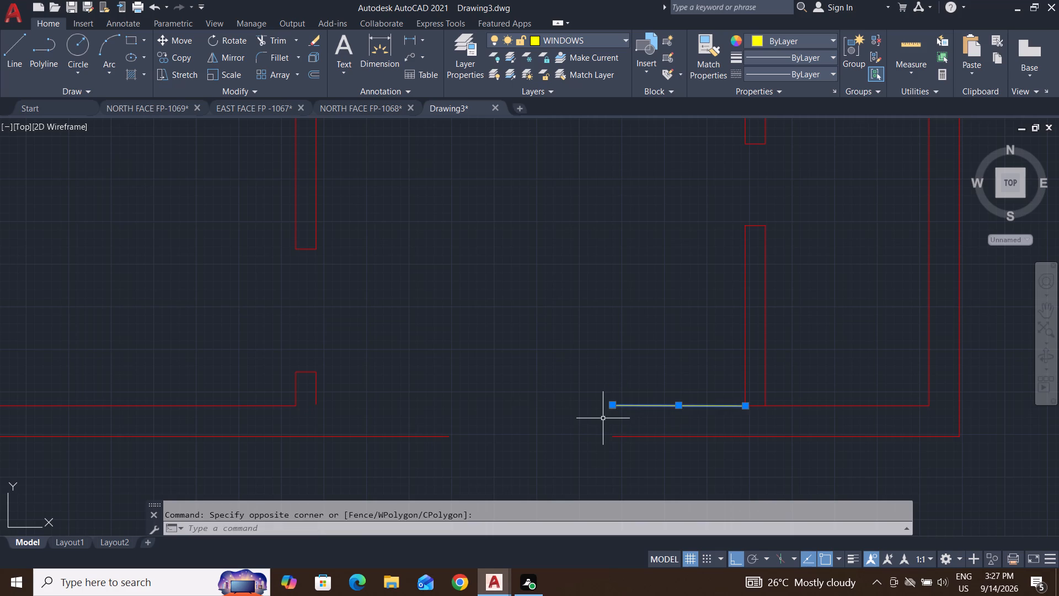
key("Delete")
On the WALL layer, draw a horizontal inner wall line from the right partition's lower corner into the left partition's short stub.
left_click(563, 42)
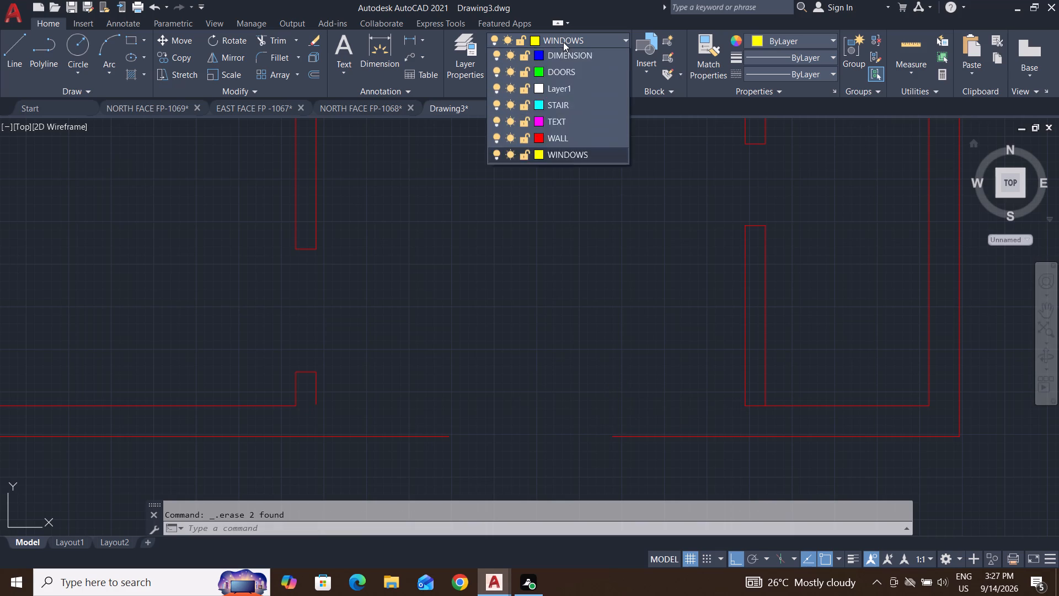
left_click(577, 190)
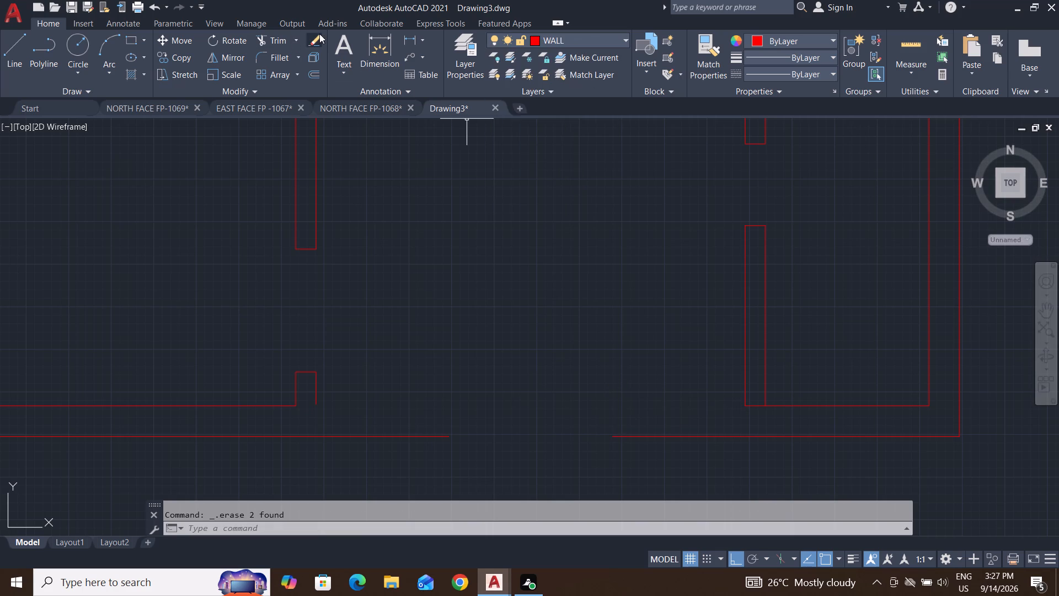
left_click(14, 46)
left_click(745, 404)
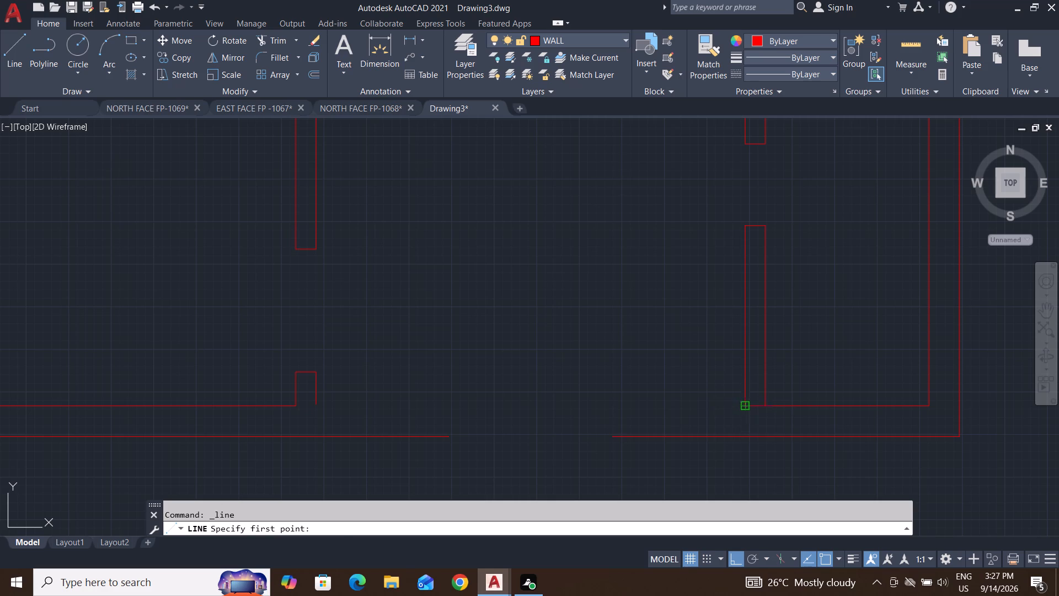
scroll(294, 409, "up", 3)
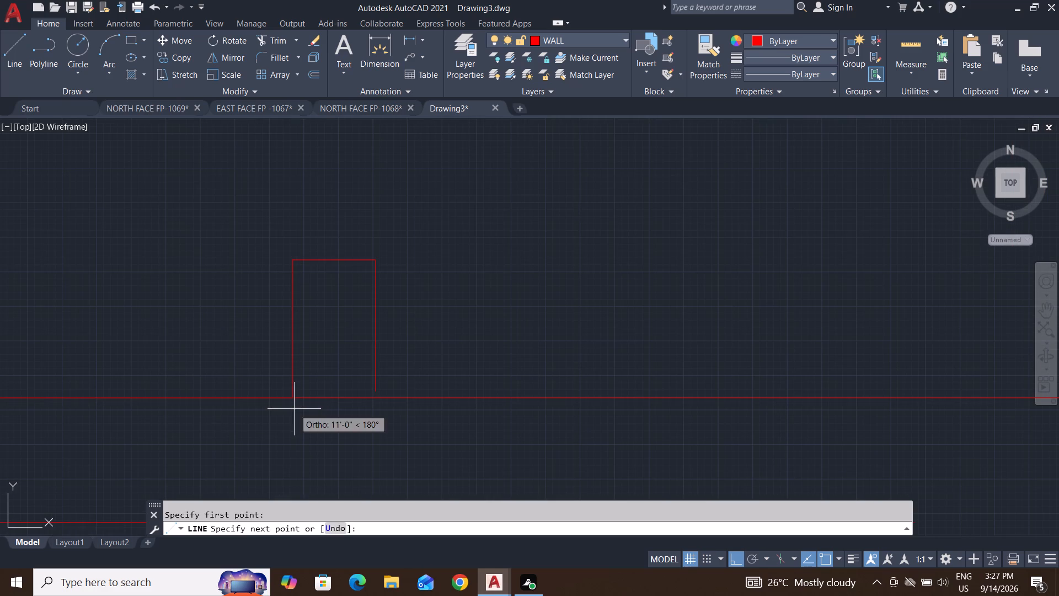
left_click(333, 399)
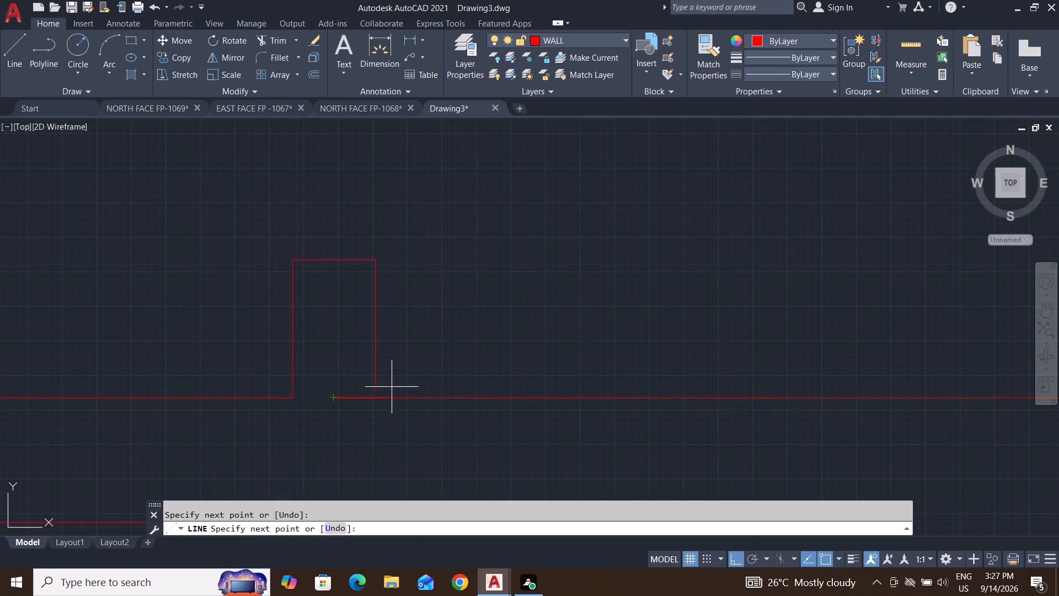
key("Escape")
key("Escape")
key("Escape")
Extend the right edge of the left partition's short stub down to the new inner wall line.
type("EX")
key("space")
key("space")
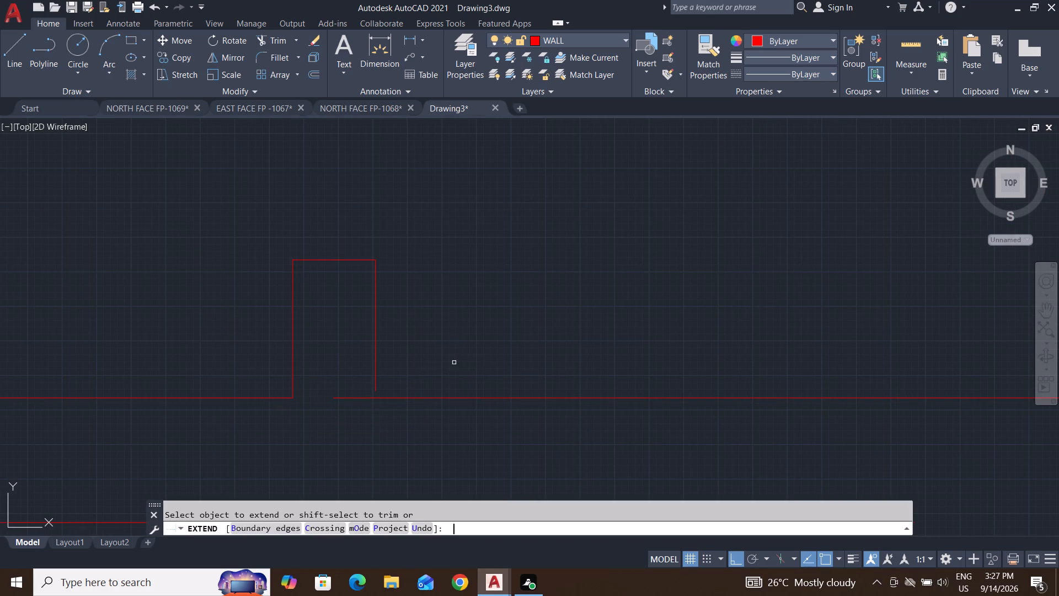
left_click(491, 355)
left_click(365, 350)
left_click(470, 350)
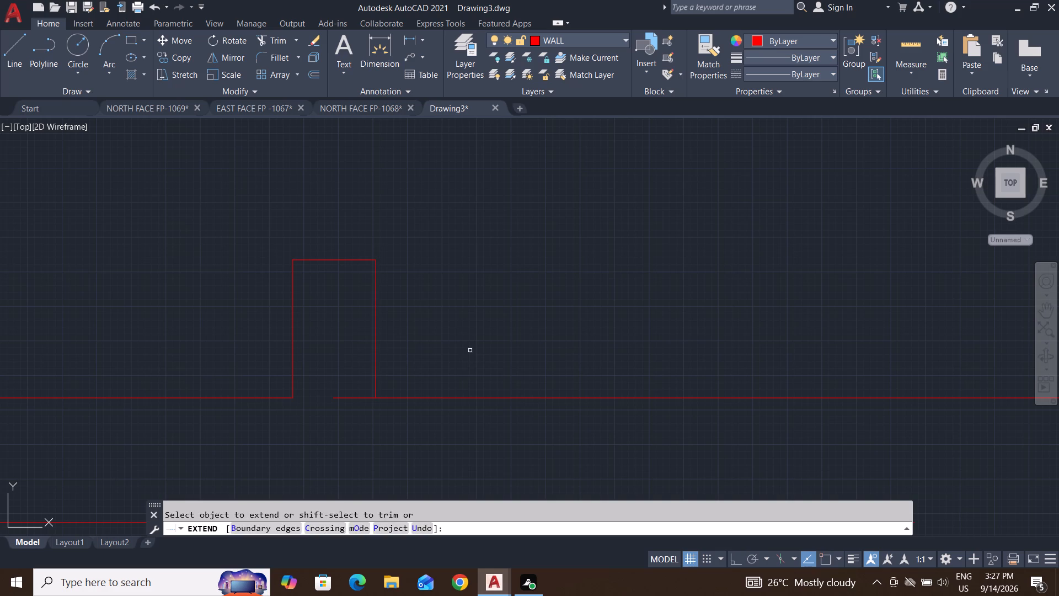
key("Escape")
key("Escape")
Trim the inner wall line's overhang inside the left stub and its segment between the right partition's two lines.
type("TR")
key("space")
key("space")
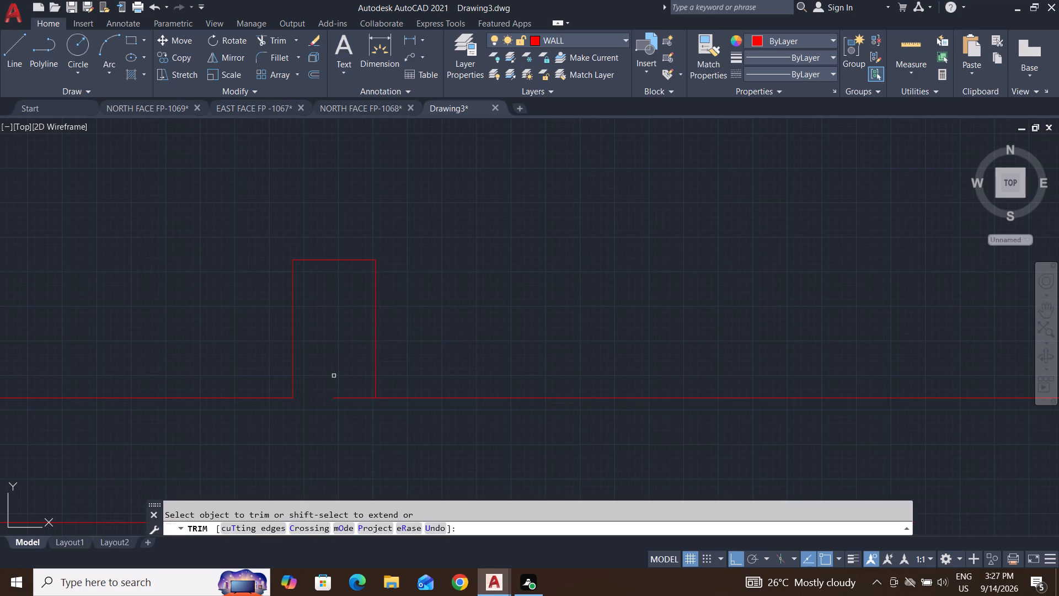
left_click(332, 369)
left_click(377, 427)
scroll(372, 425, "down", 4)
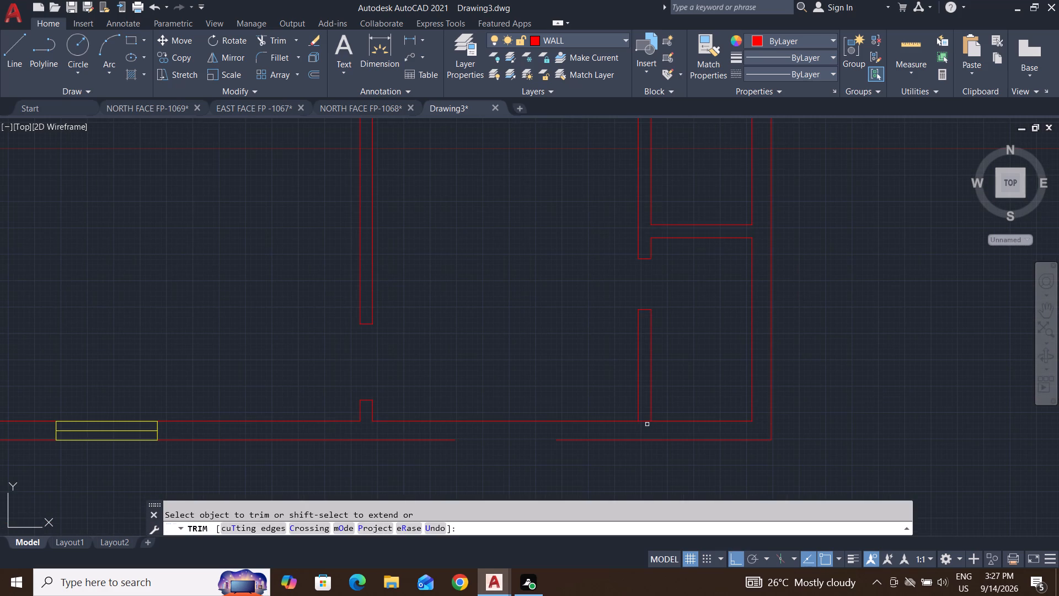
left_click(646, 421)
key("Escape")
key("Escape")
key("Escape")
key("Escape")
key("Escape")
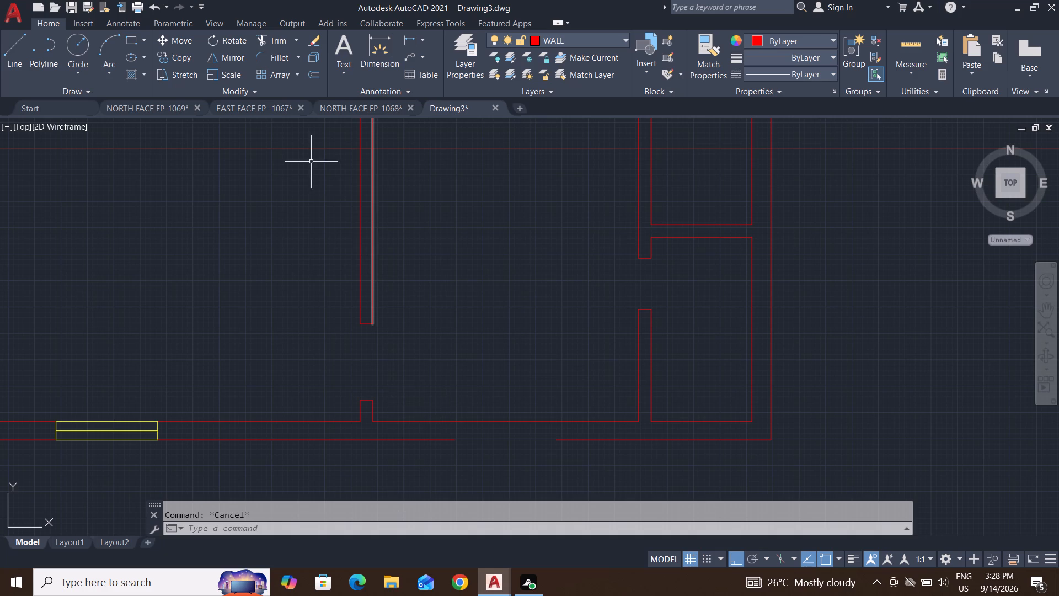
key("Escape")
key("Escape")
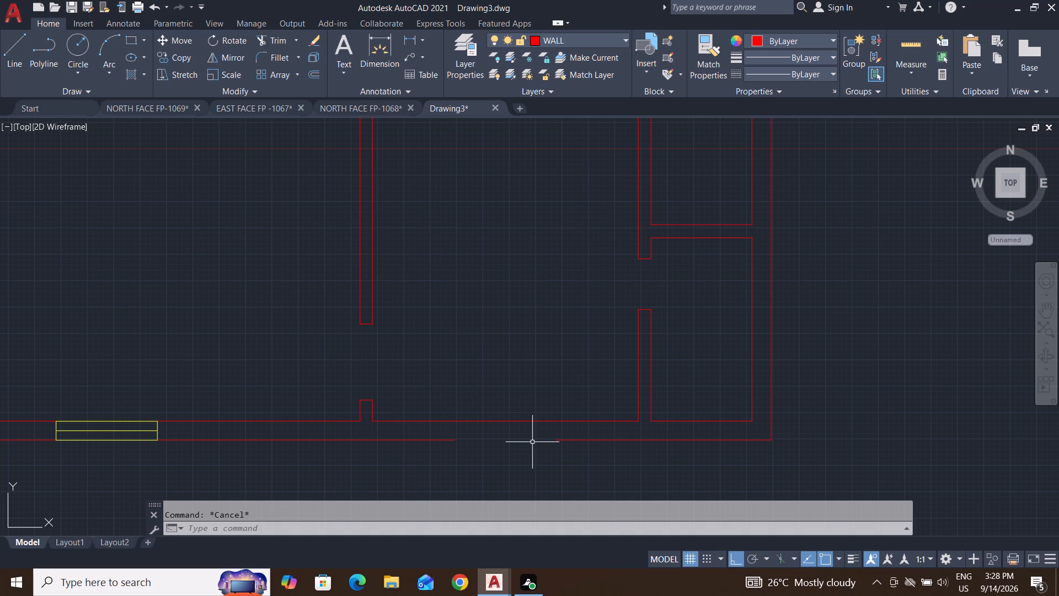
Draw vertical lines from both ends of the outer wall line's gap upward past the inner wall line.
left_click(11, 40)
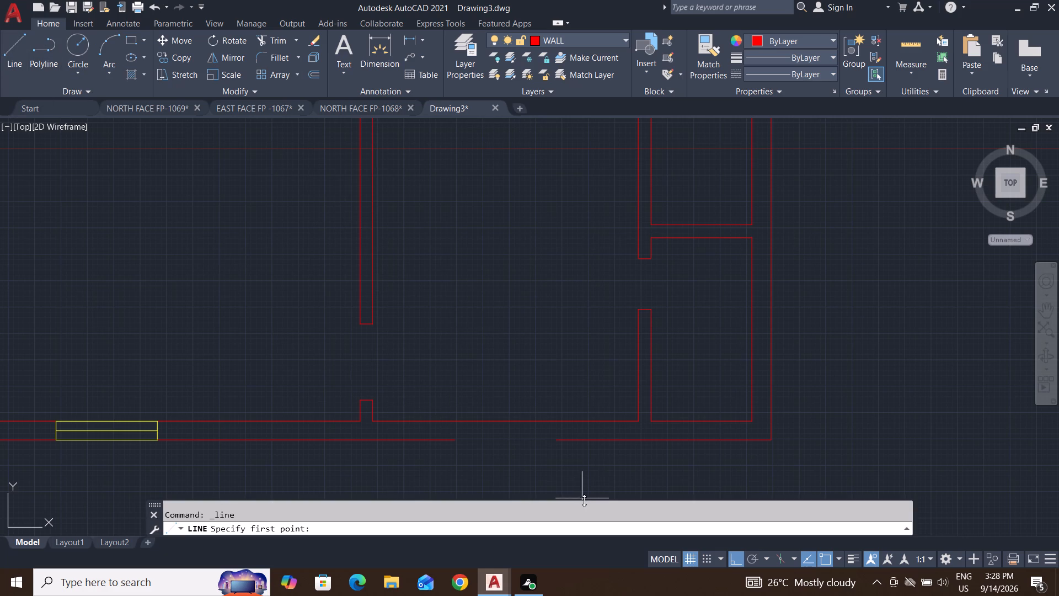
scroll(544, 441, "up", 2)
left_click(568, 440)
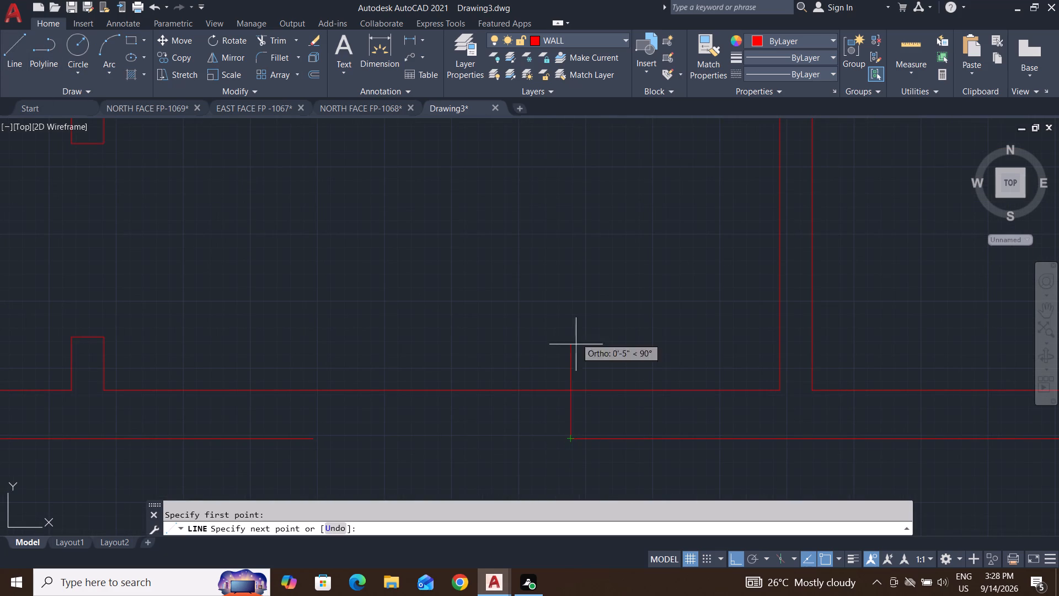
left_click(575, 292)
key("space")
key("space")
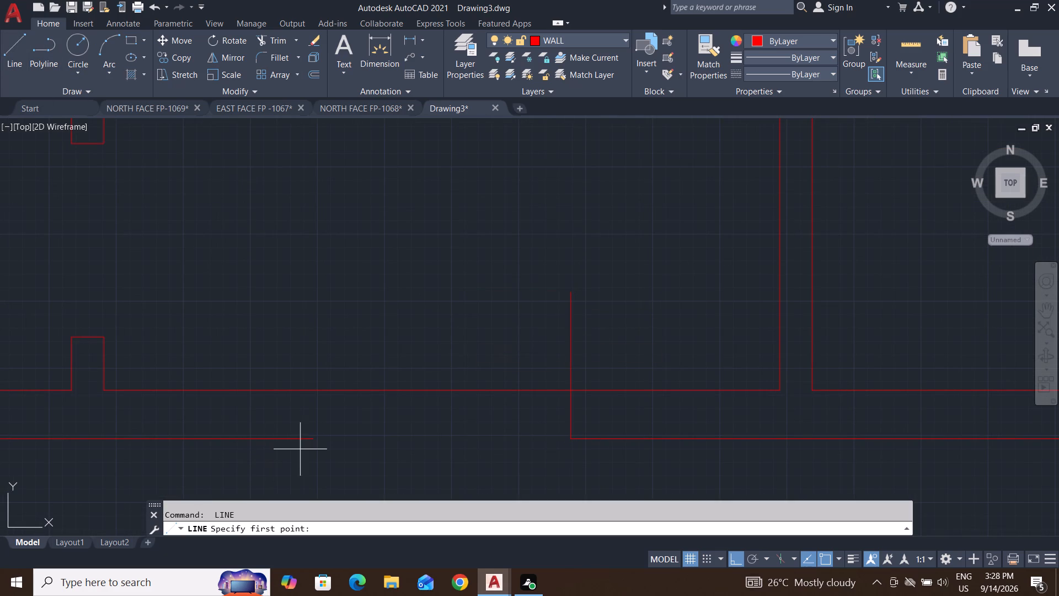
left_click(315, 438)
left_click(318, 317)
key("Escape")
key("Escape")
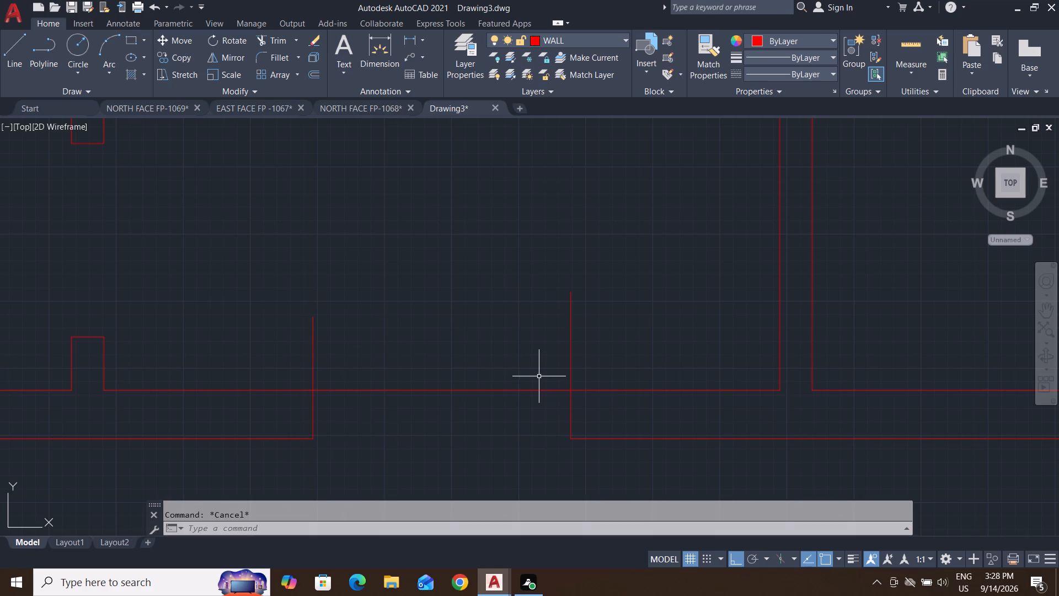
Trim the inner wall line between the two vertical lines in the bottom wall and remove both verticals, leaving an open window gap.
type("TR")
key("space")
key("space")
left_click(491, 320)
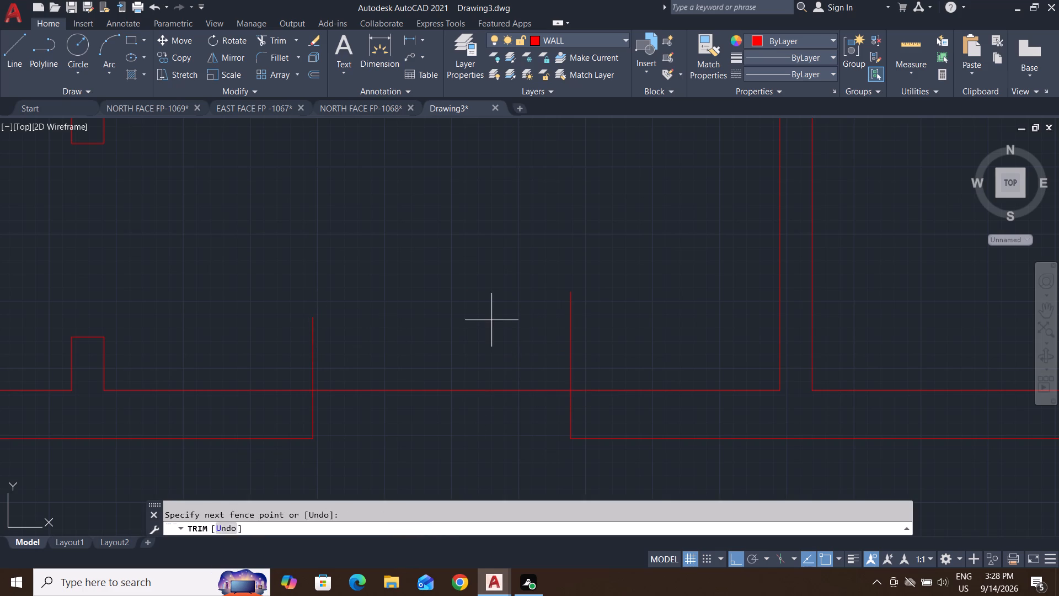
left_click(480, 495)
left_click(283, 406)
left_click(654, 417)
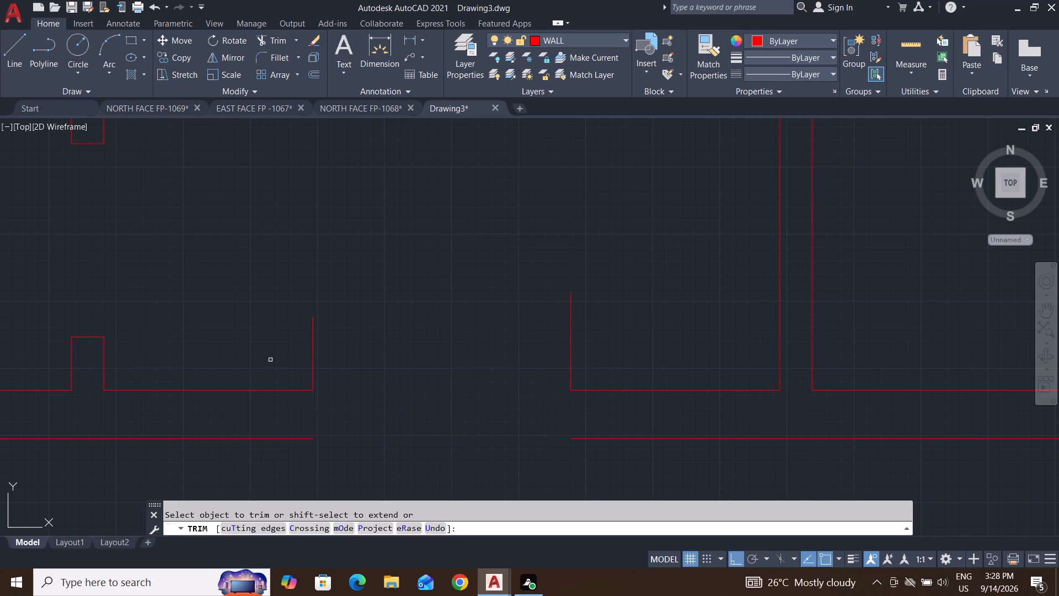
left_click(265, 357)
left_click(682, 350)
key("Escape")
key("Escape")
key("Escape")
key("Escape")
key("Escape")
key("Escape")
key("Escape")
key("Escape")
key("Escape")
key("Escape")
key("Escape")
key("Escape")
key("Escape")
key("Escape")
key("Escape")
key("Escape")
key("Escape")
key("Escape")
key("Escape")
key("Escape")
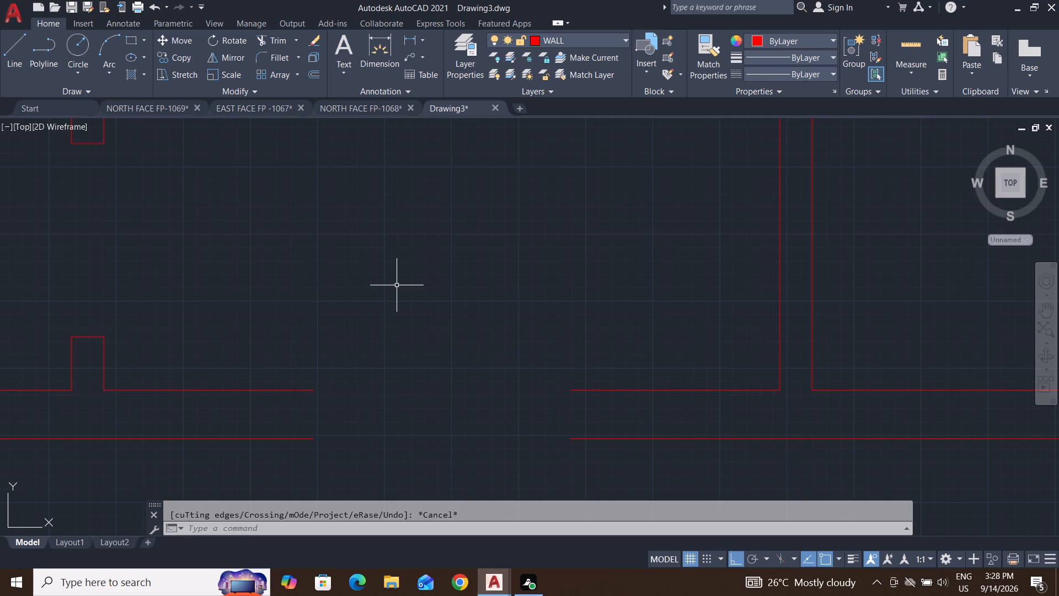
On the WINDOWS layer, draw a window in the bottom wall's gap as a rectangle with a horizontal centre line.
left_click(607, 40)
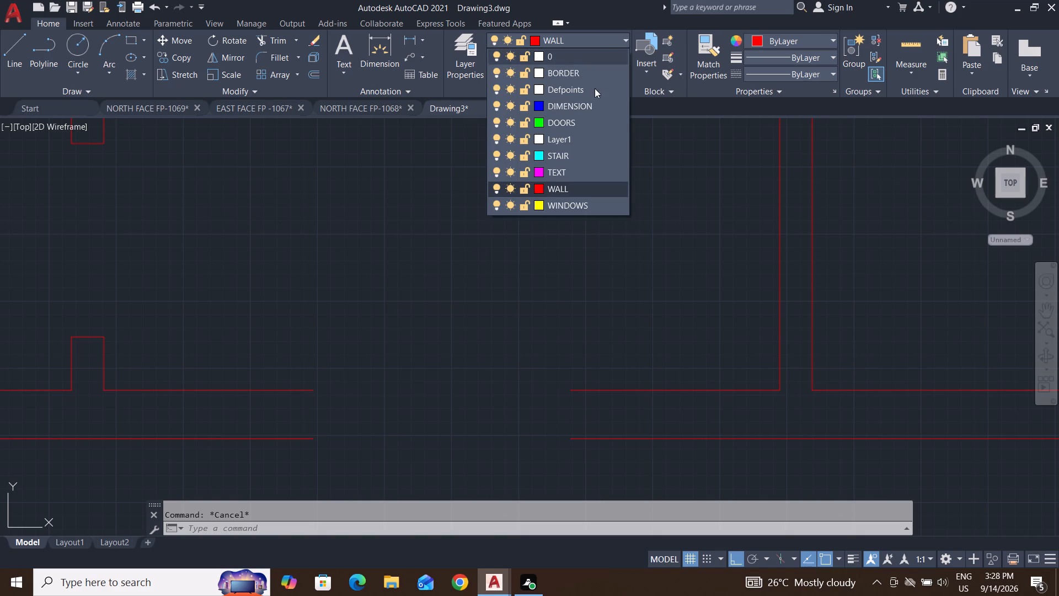
left_click(608, 208)
scroll(598, 337, "down", 1)
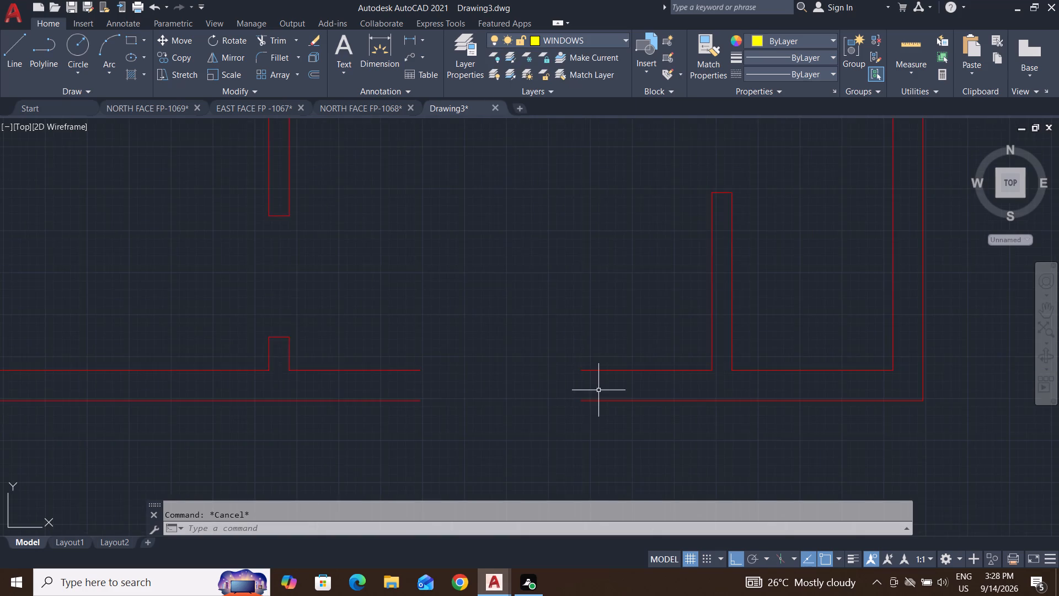
middle_click_drag(598, 390, 623, 356)
left_click(131, 39)
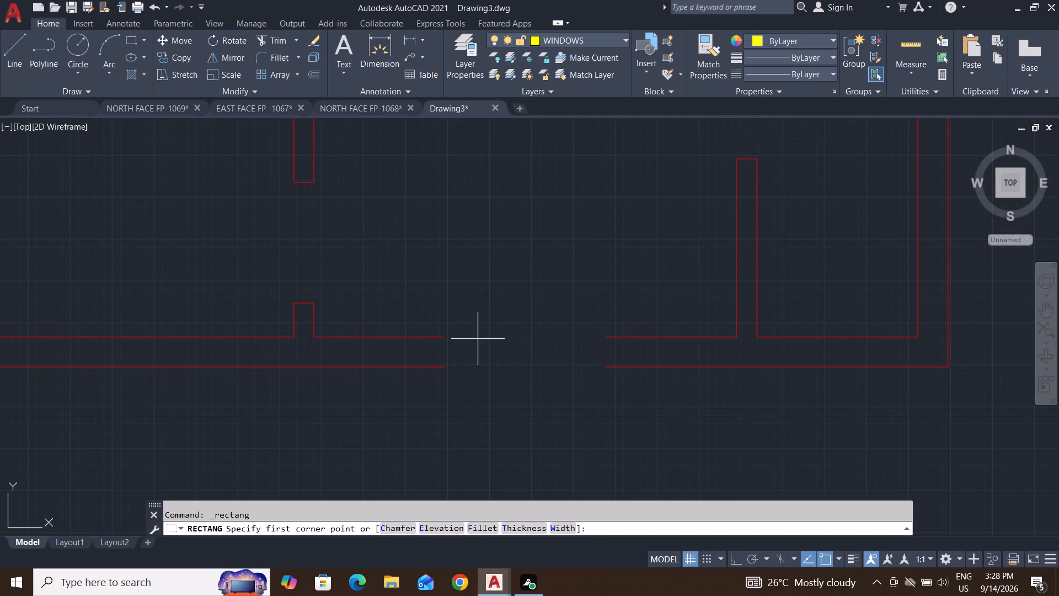
left_click(441, 336)
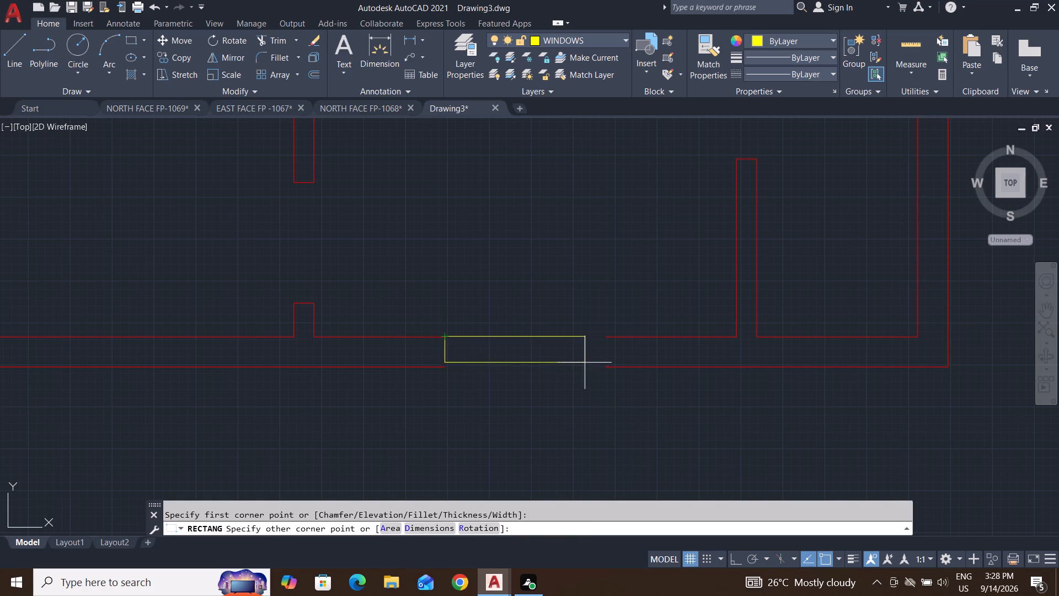
left_click(608, 368)
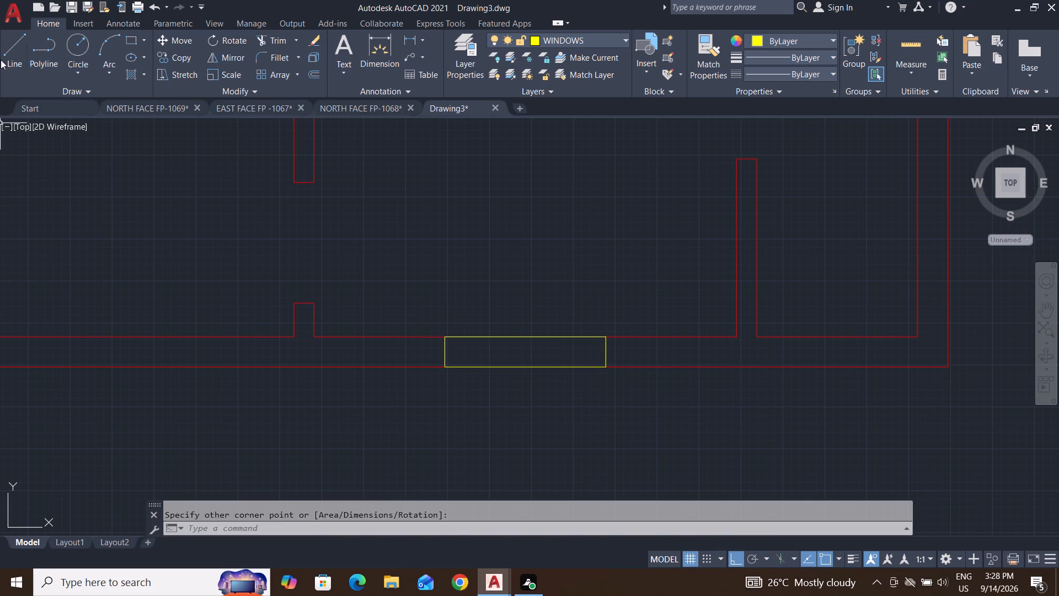
left_click(13, 40)
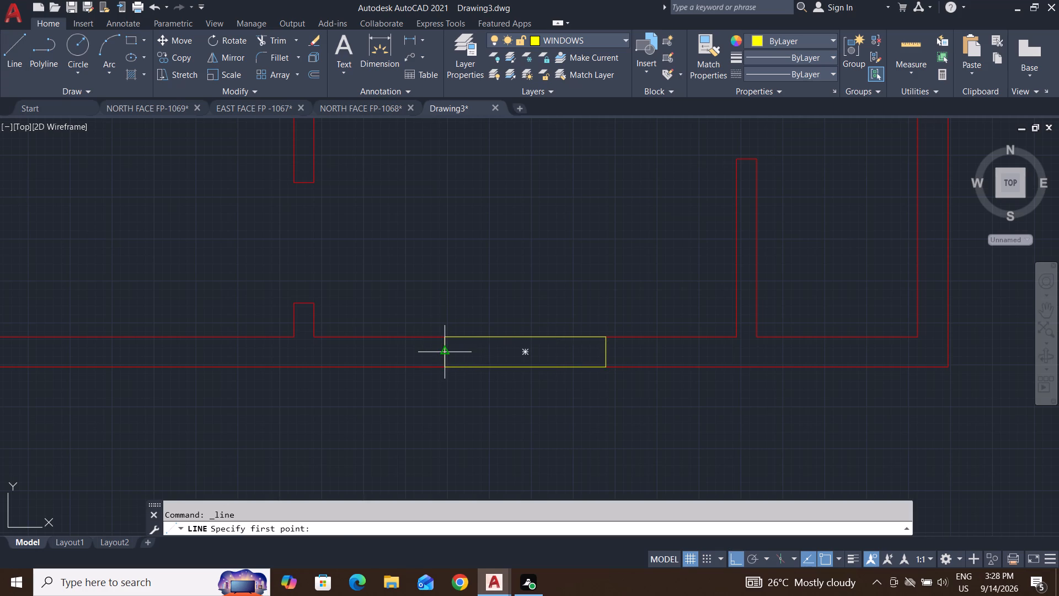
left_click(446, 349)
left_click(608, 354)
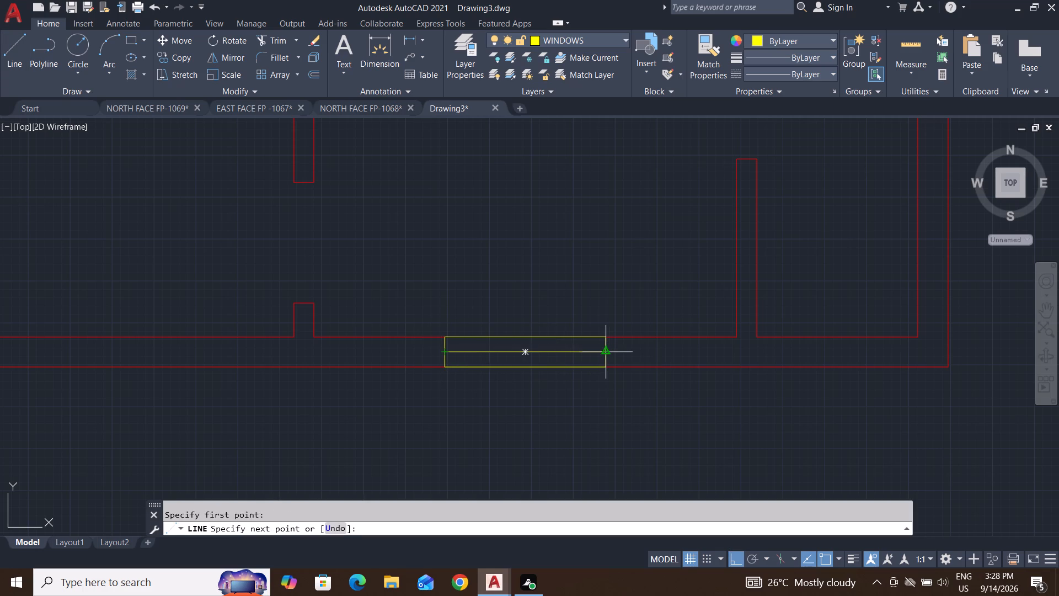
key("Escape")
key("Escape")
Extend the small lower-right room's upper and lower wall lines to the plan's outer right wall line.
scroll(539, 434, "down", 1)
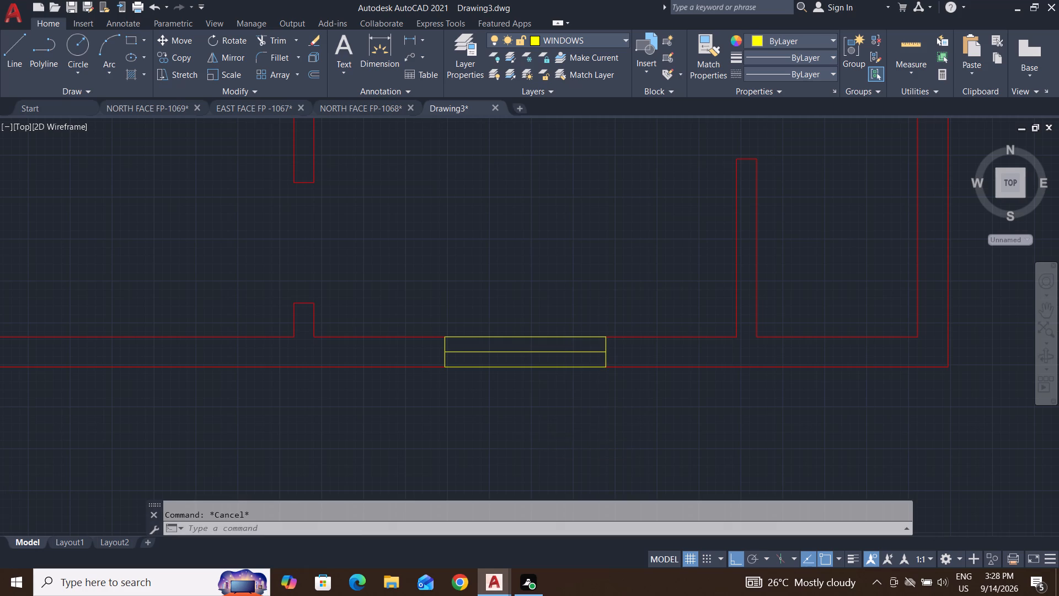
middle_click_drag(696, 397, 604, 458)
scroll(604, 458, "down", 1)
key("Escape")
key("Escape")
key("Escape")
middle_click_drag(637, 416, 602, 348)
key("Escape")
type("EX")
key("space")
key("space")
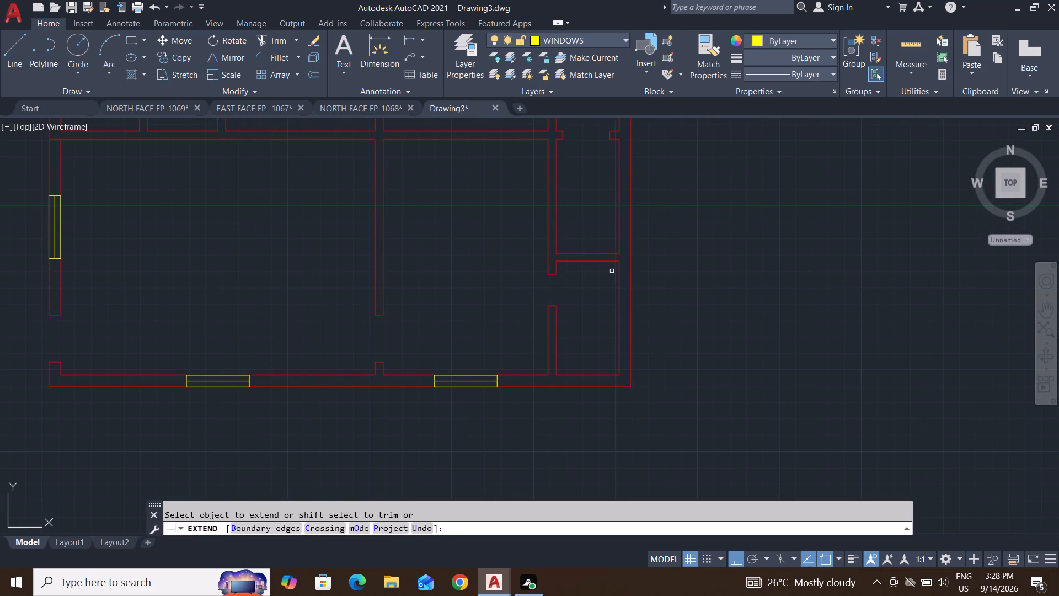
left_click(612, 263)
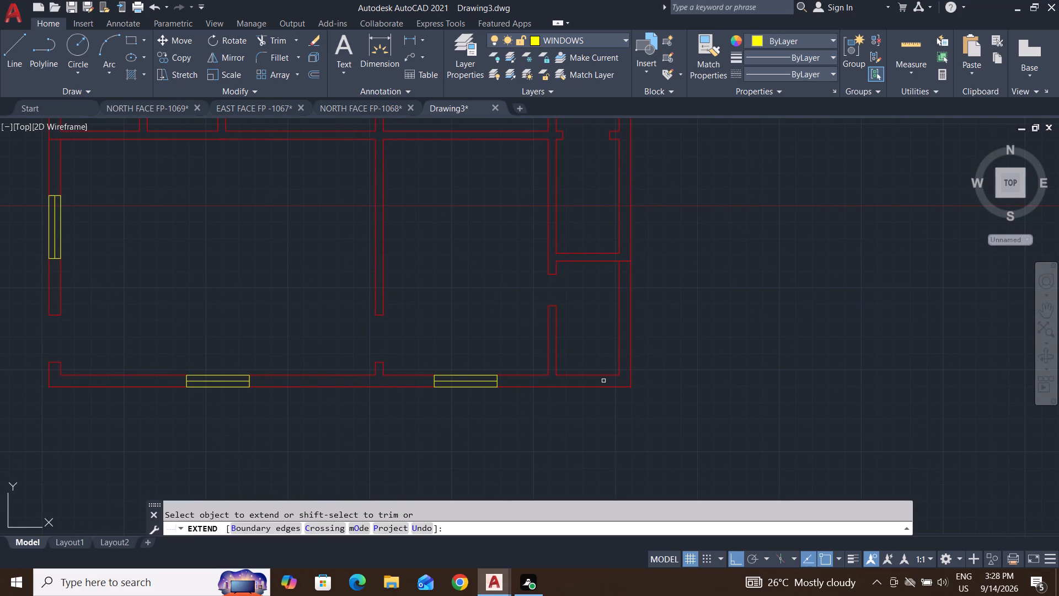
left_click(609, 376)
key("Escape")
key("Escape")
key("Escape")
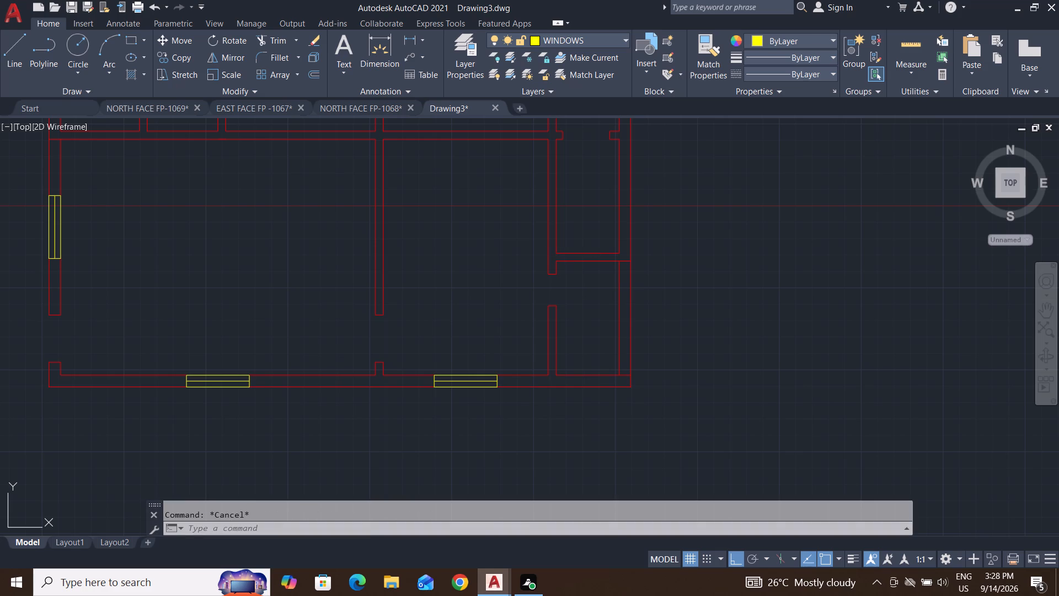
Draw a short horizontal line across the right outer wall at the midpoint of the small lower-right room's inner wall line.
left_click(13, 52)
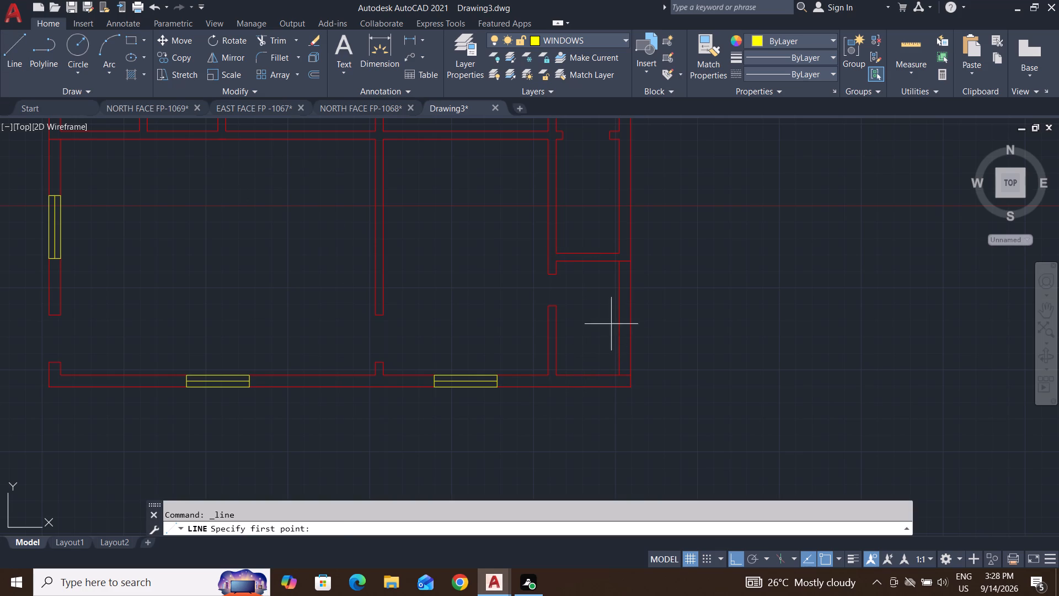
left_click(616, 316)
left_click(634, 317)
key("Escape")
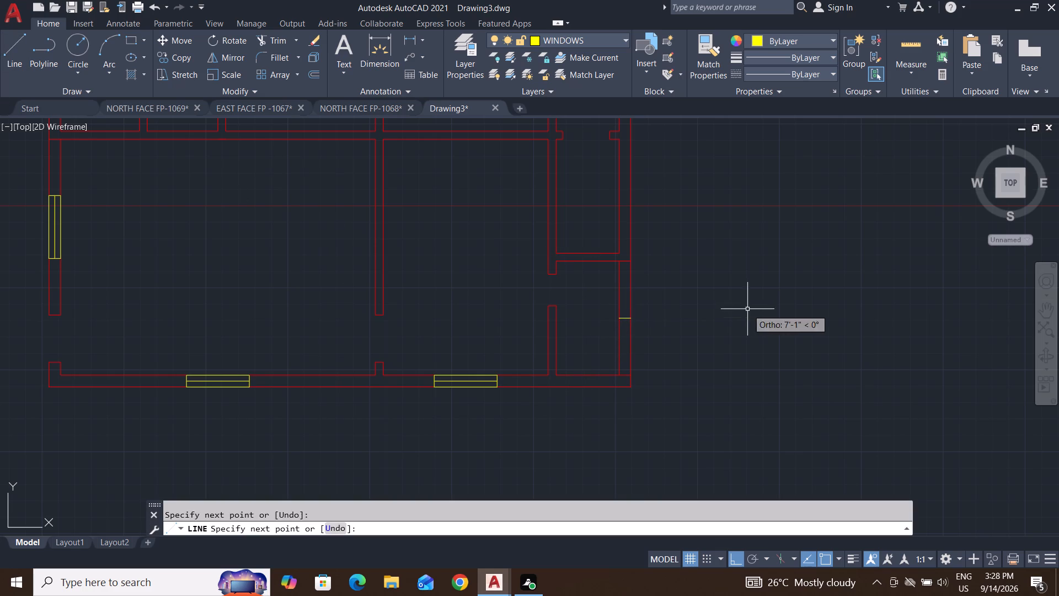
key("Escape")
key("Escape")
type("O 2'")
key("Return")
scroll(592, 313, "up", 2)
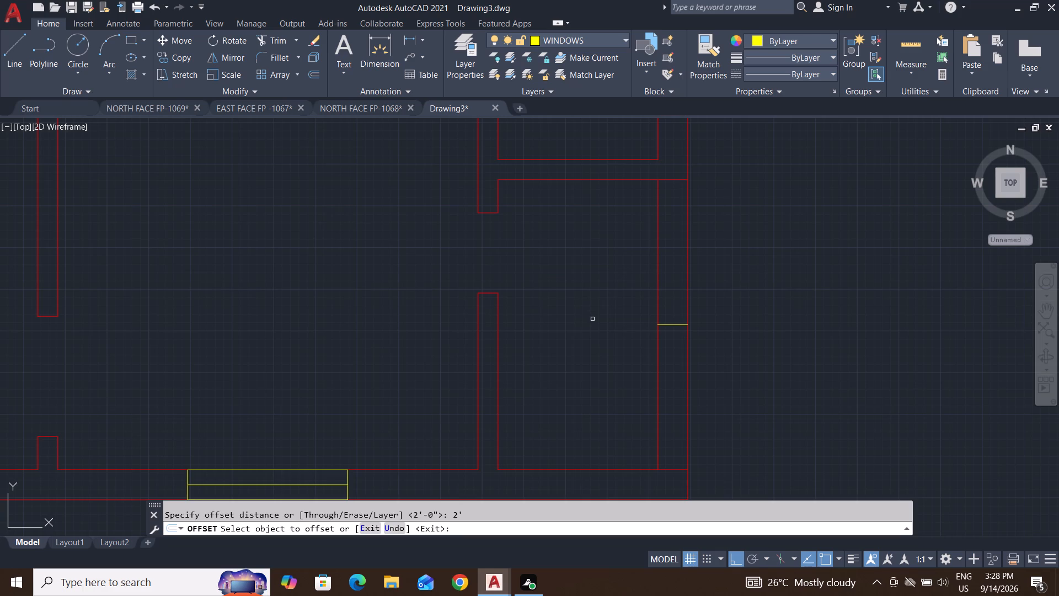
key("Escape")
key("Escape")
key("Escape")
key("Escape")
Offset the short line across the right wall by 1' both upward and downward.
type("O 1'")
key("Return")
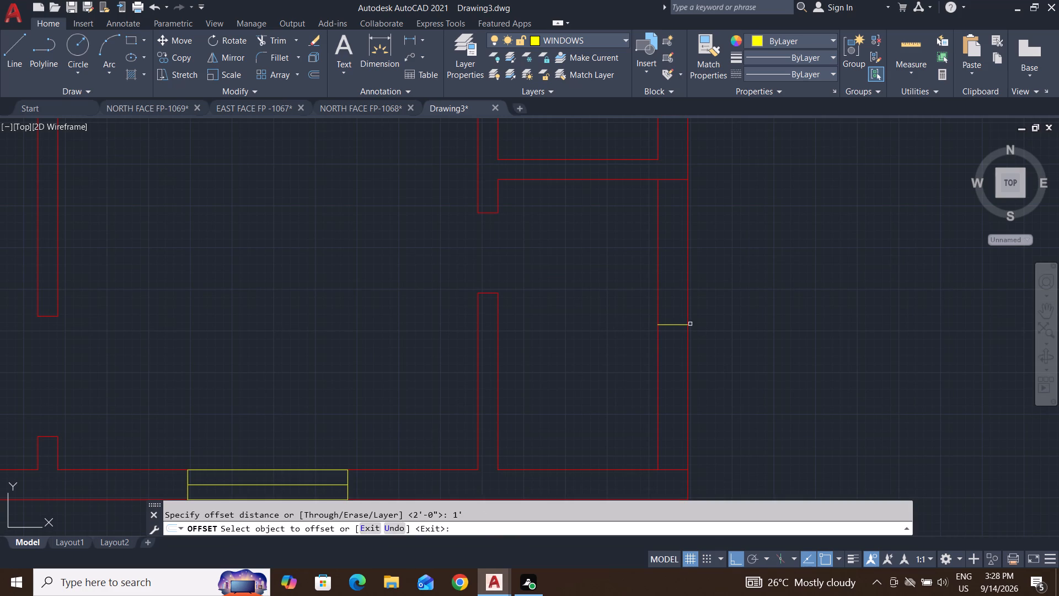
left_click(681, 325)
left_click(675, 290)
left_click(673, 325)
left_click(677, 376)
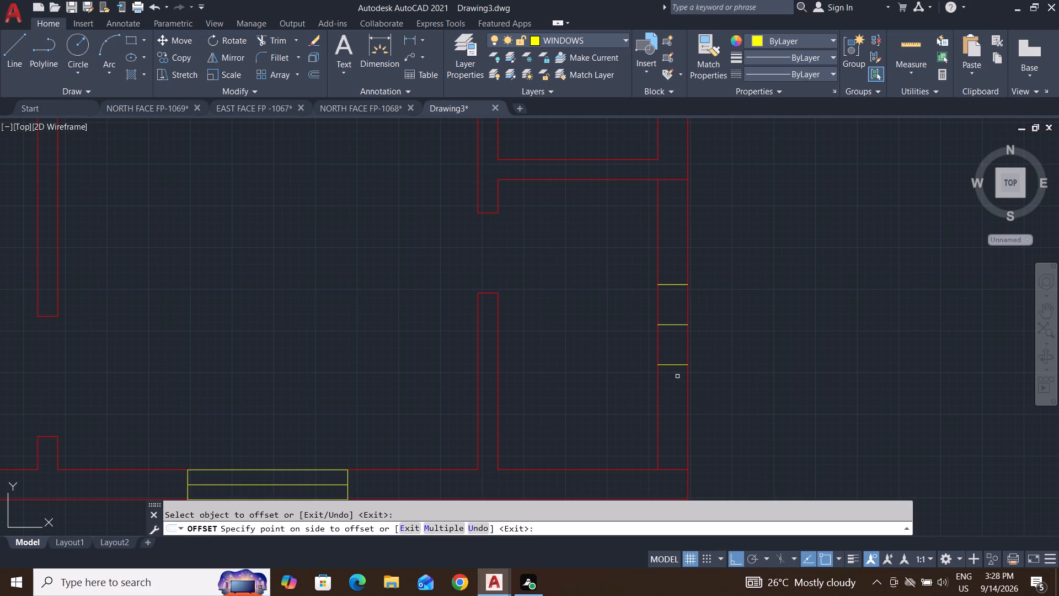
key("Escape")
key("Escape")
key("Escape")
key("Escape")
key("Escape")
key("Escape")
key("Escape")
key("Escape")
key("Escape")
key("Escape")
key("Escape")
key("Escape")
key("Escape")
key("Escape")
key("Escape")
key("Escape")
key("Escape")
key("Escape")
key("Escape")
key("Escape")
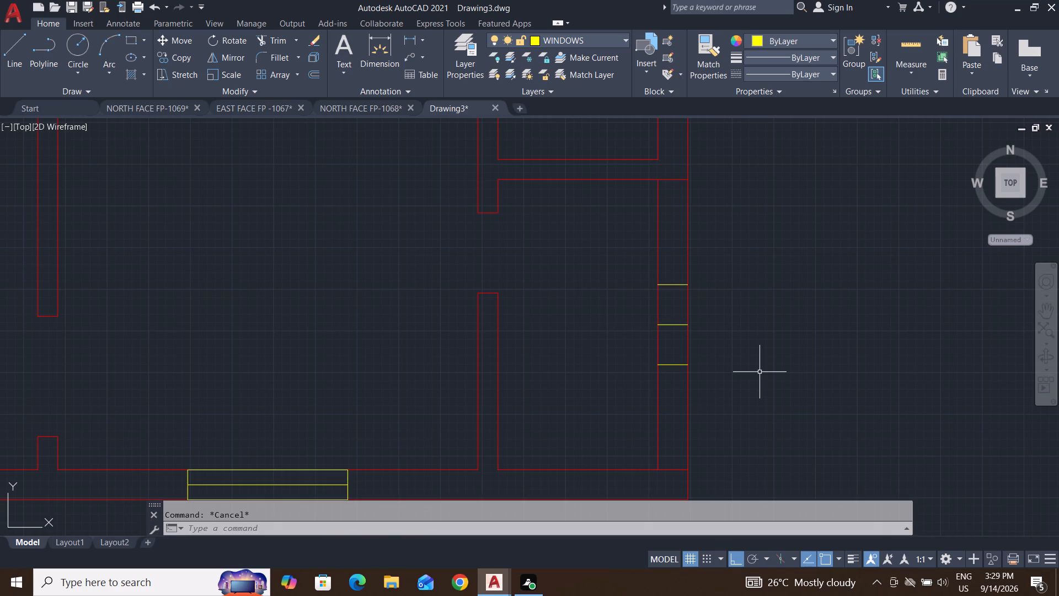
Trim both right wall lines between the two offset lines and remove all three short cross lines to open a window gap.
type("TR")
key("space")
key("space")
left_click(777, 371)
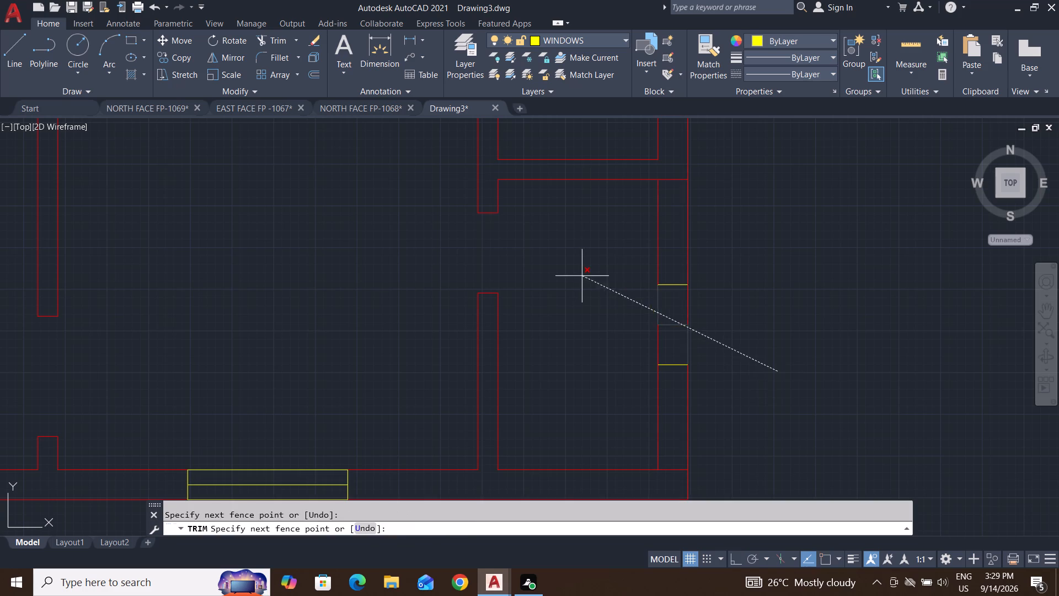
left_click(582, 276)
left_click(608, 351)
left_click(790, 293)
left_click(742, 295)
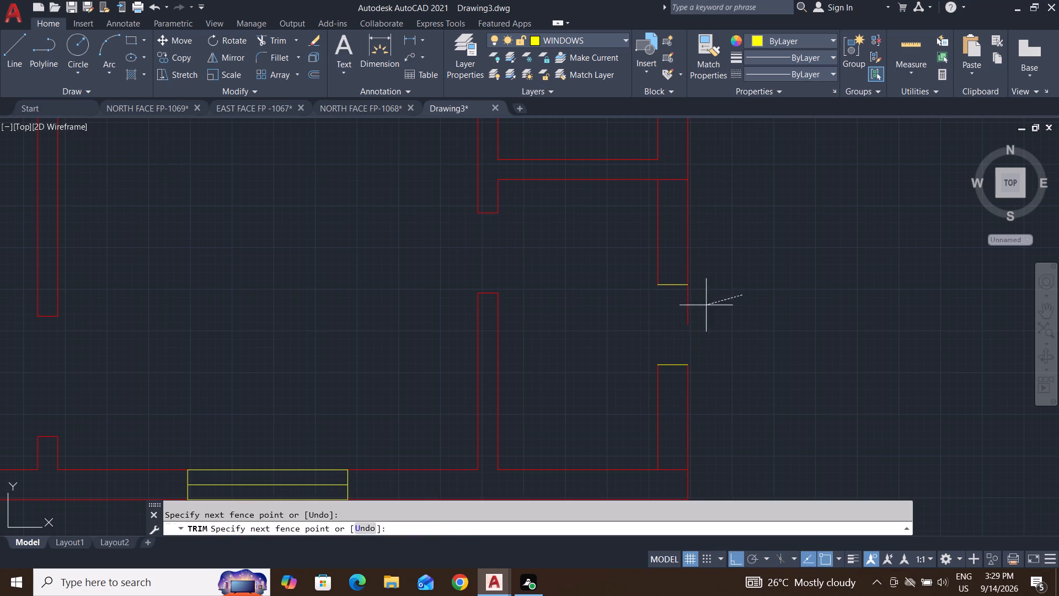
left_click(632, 317)
left_click(681, 243)
left_click(678, 402)
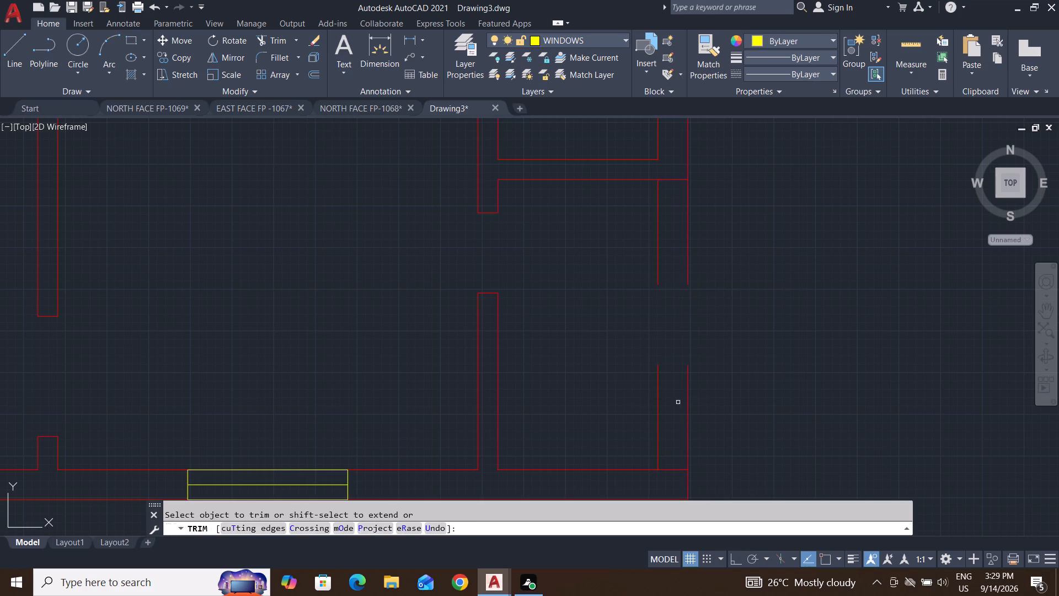
Trim the overhang of the small lower-right room's upper wall line inside the right outer wall.
left_click(673, 159)
left_click(676, 306)
key("Escape")
key("Escape")
key("Escape")
key("Escape")
key("Escape")
key("Escape")
key("Escape")
key("Escape")
key("Escape")
key("Escape")
key("Escape")
key("Escape")
key("Escape")
key("Escape")
key("Escape")
key("Escape")
key("Escape")
key("Escape")
key("Escape")
key("Escape")
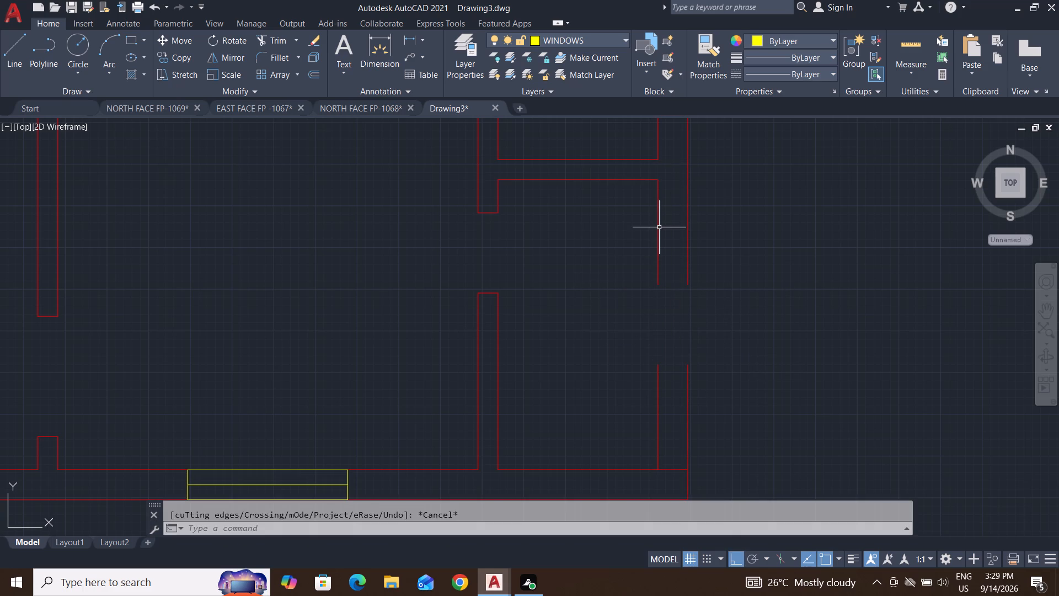
Draw a window in the right wall's gap as a rectangle with a vertical centre line.
left_click(133, 41)
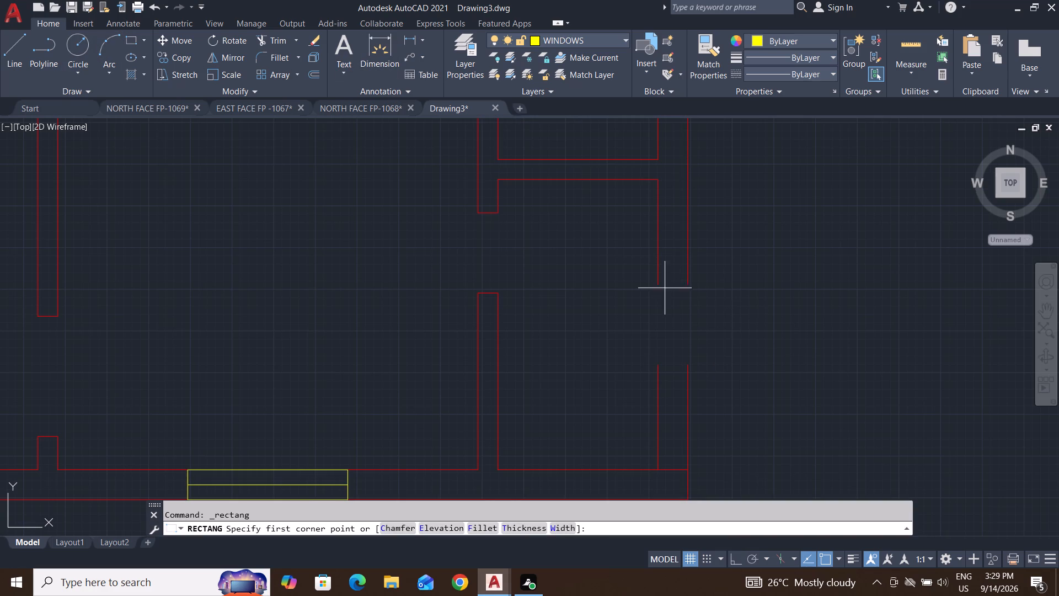
left_click(656, 286)
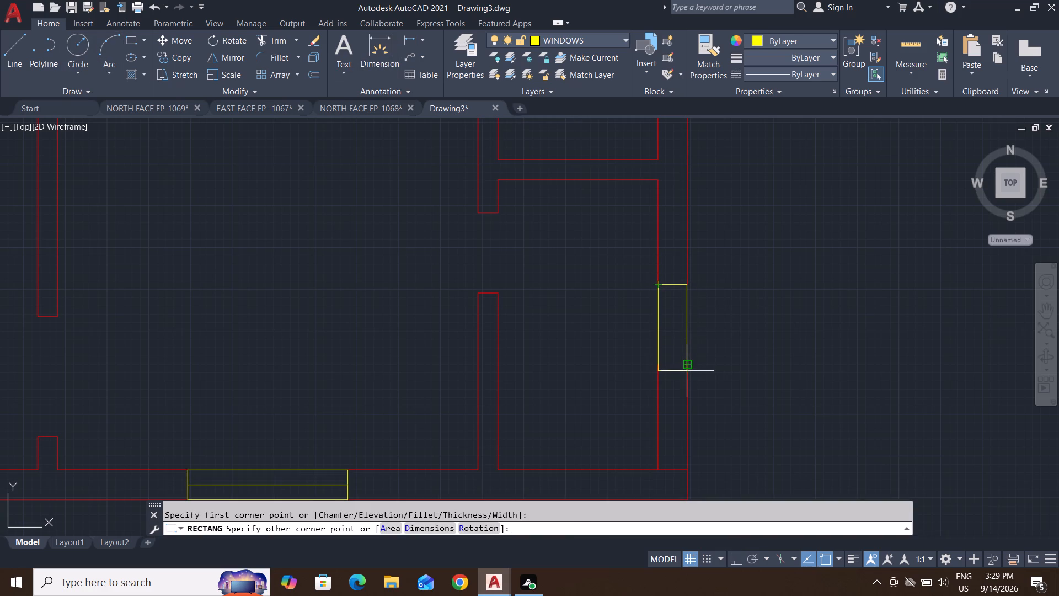
scroll(687, 371, "up", 2)
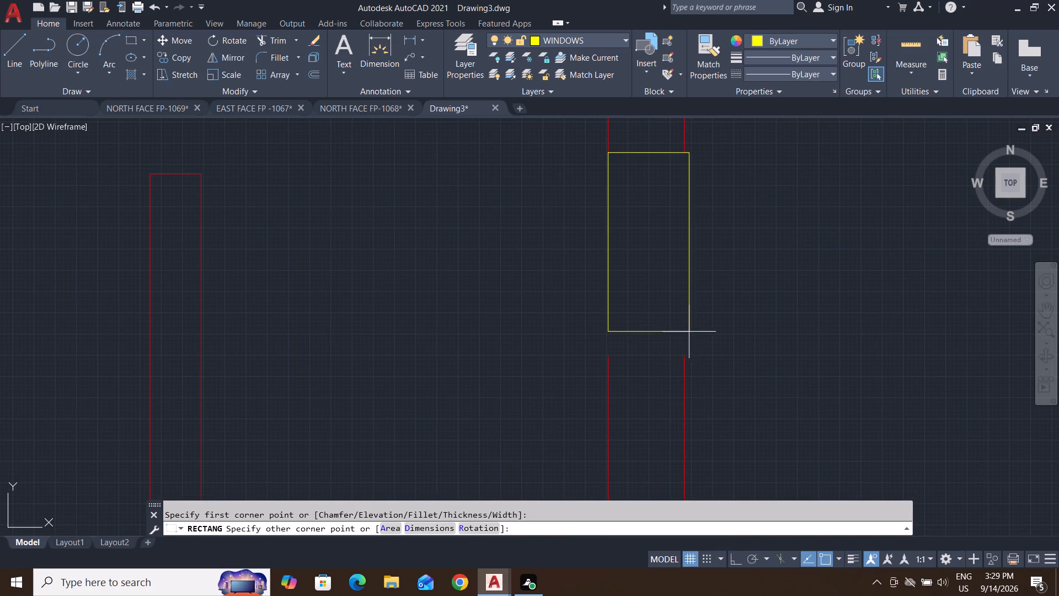
left_click(686, 358)
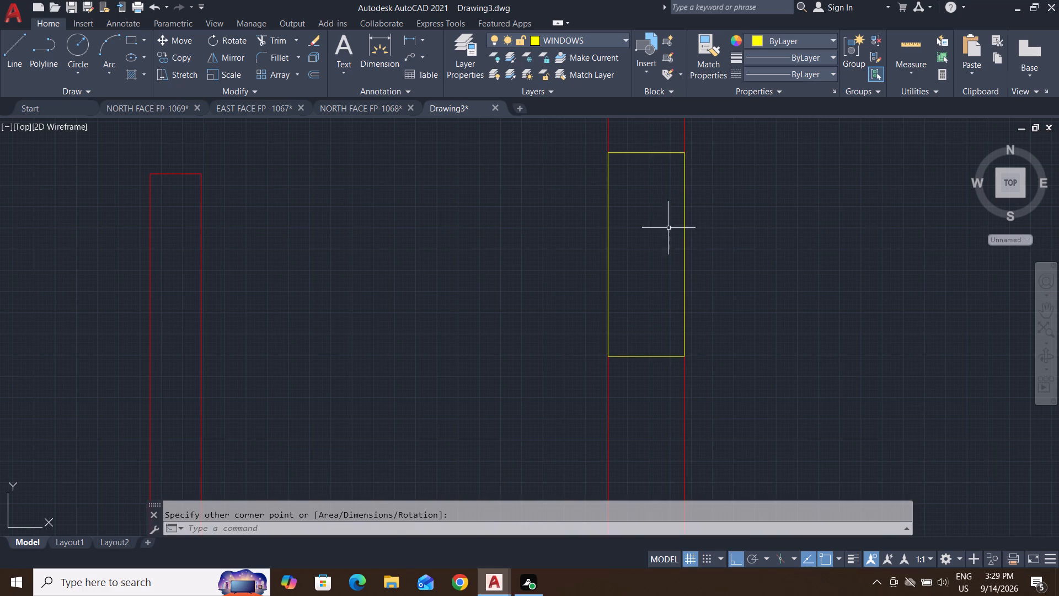
key("space")
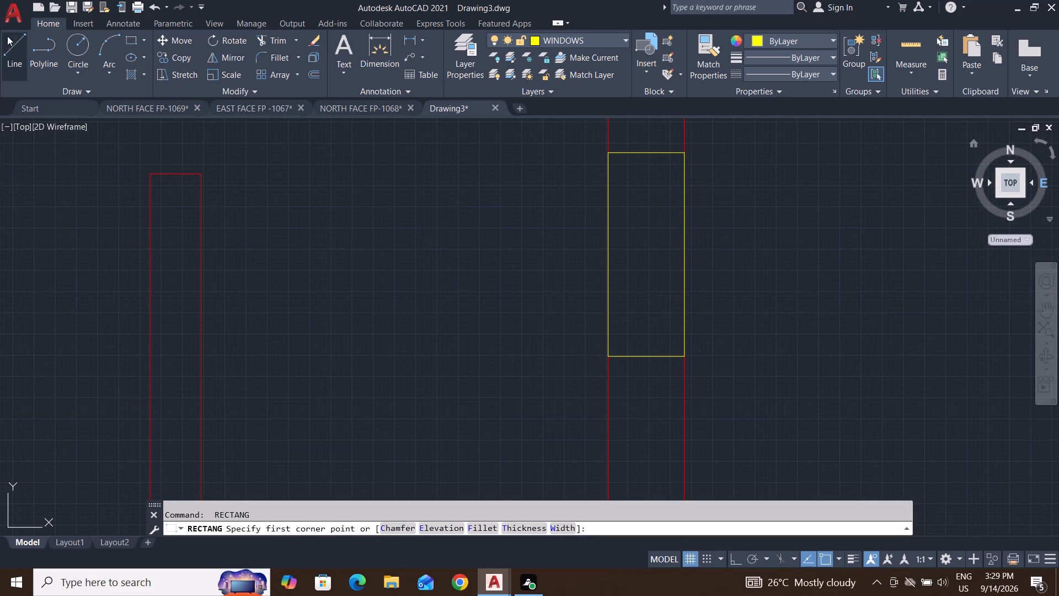
left_click(15, 45)
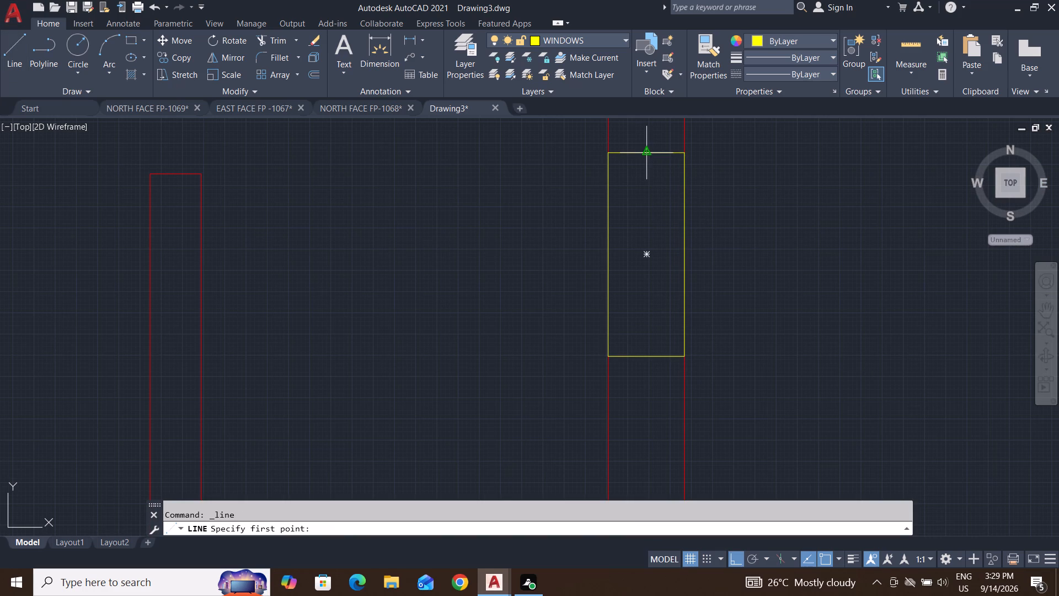
left_click(650, 153)
left_click(645, 360)
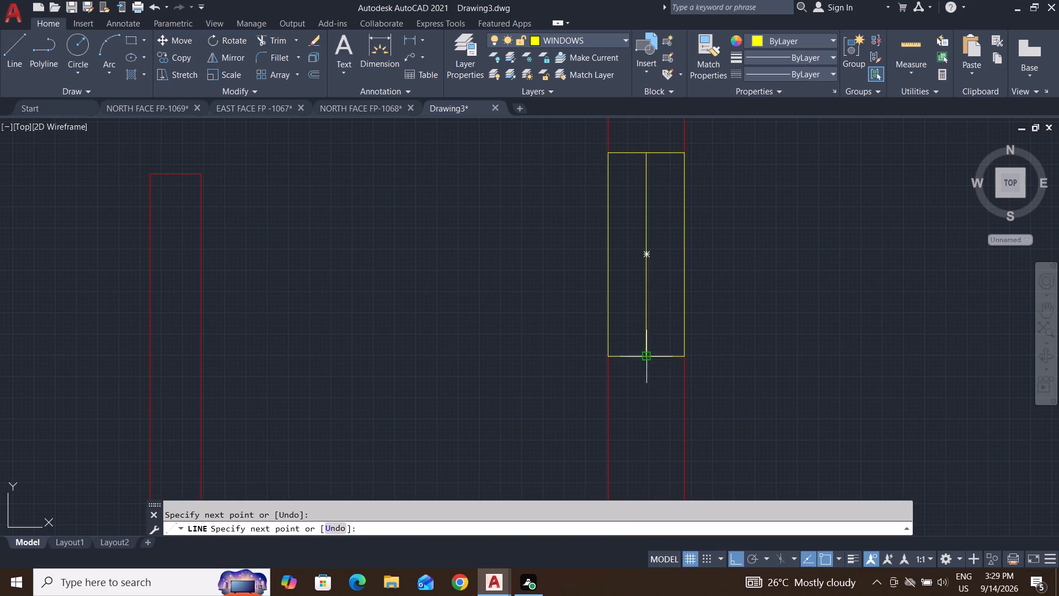
key("Escape")
key("Escape")
key("Escape")
key("Escape")
key("Escape")
key("Escape")
key("Escape")
key("Escape")
key("Escape")
key("Escape")
key("Escape")
key("Escape")
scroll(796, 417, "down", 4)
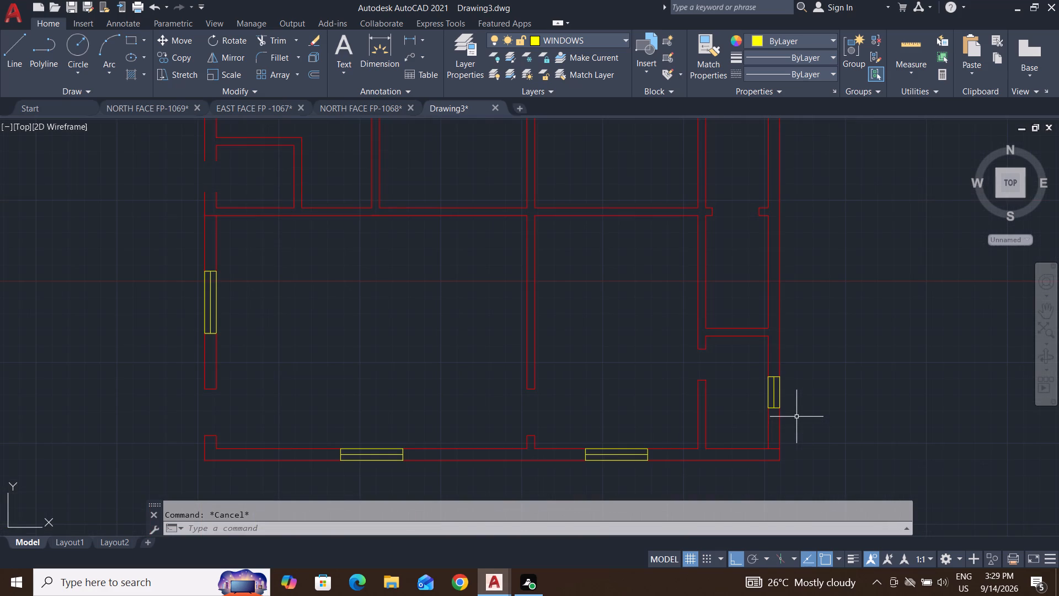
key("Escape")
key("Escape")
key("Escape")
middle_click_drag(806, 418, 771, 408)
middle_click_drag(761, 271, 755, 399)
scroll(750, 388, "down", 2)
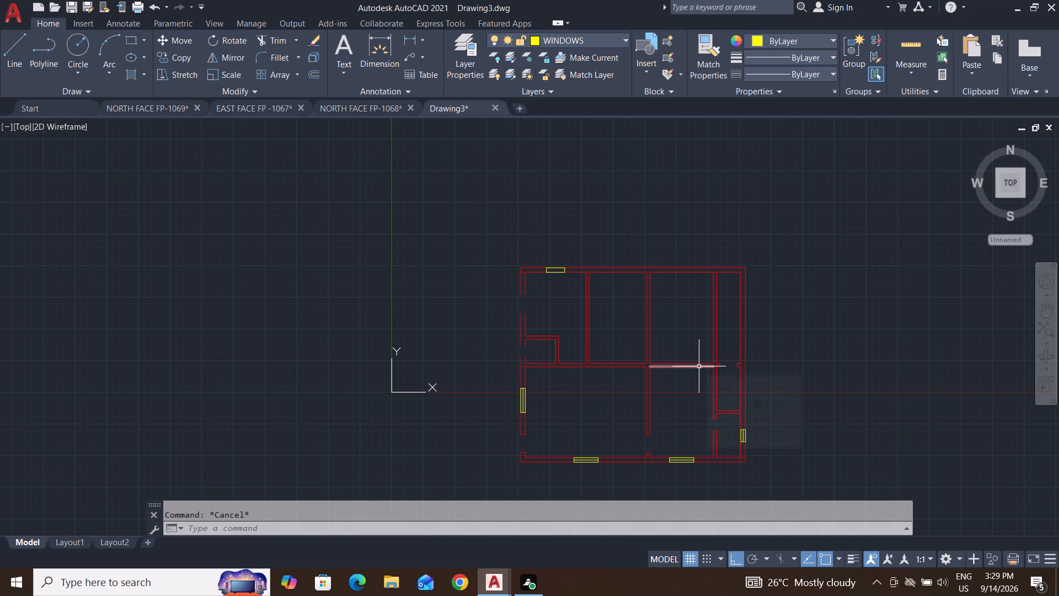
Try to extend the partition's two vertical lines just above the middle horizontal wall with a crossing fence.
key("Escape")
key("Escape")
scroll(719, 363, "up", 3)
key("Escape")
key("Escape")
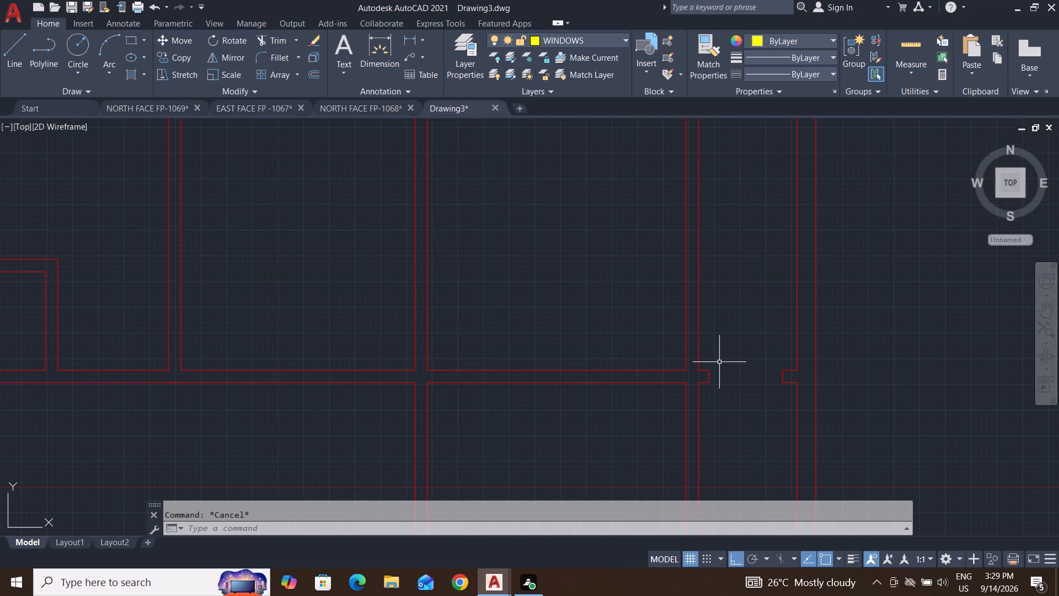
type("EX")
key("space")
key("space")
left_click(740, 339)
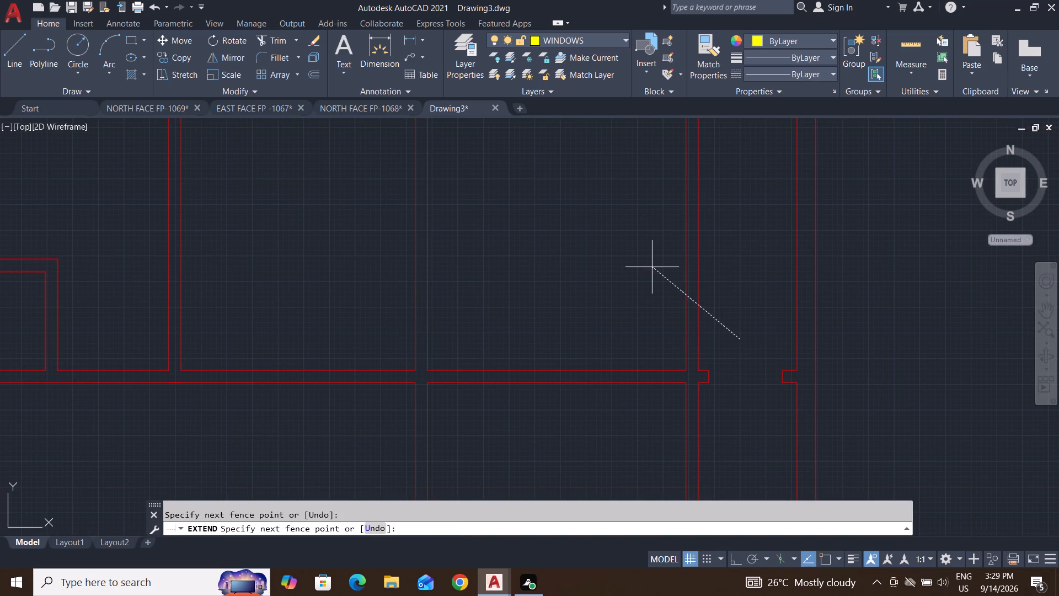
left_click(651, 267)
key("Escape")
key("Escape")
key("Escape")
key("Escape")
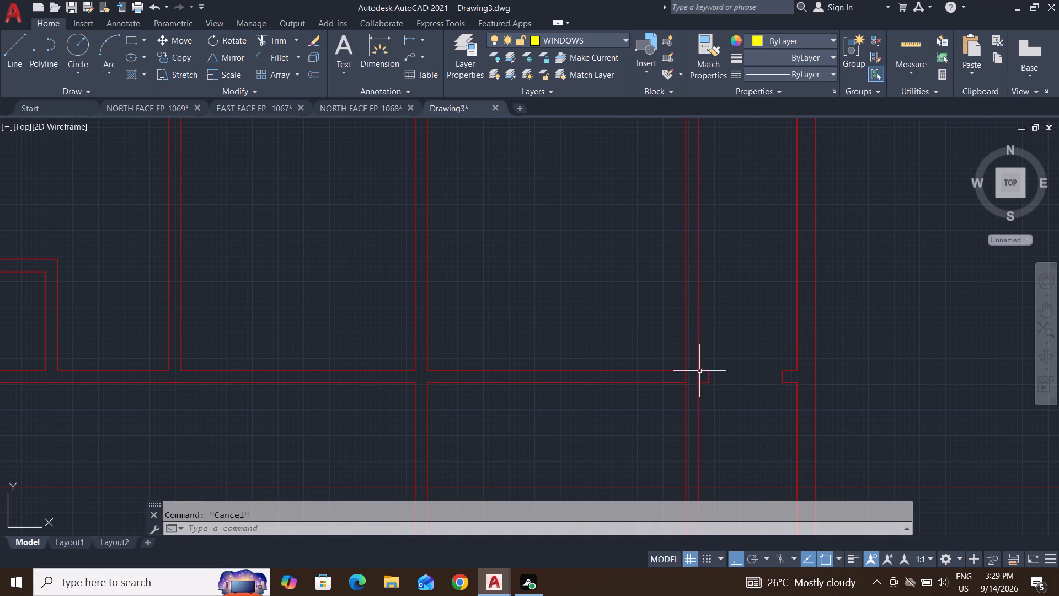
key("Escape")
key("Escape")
Extend the middle horizontal wall's upper line across the vertical partition to the short stub beside the door opening.
type("EX")
key("space")
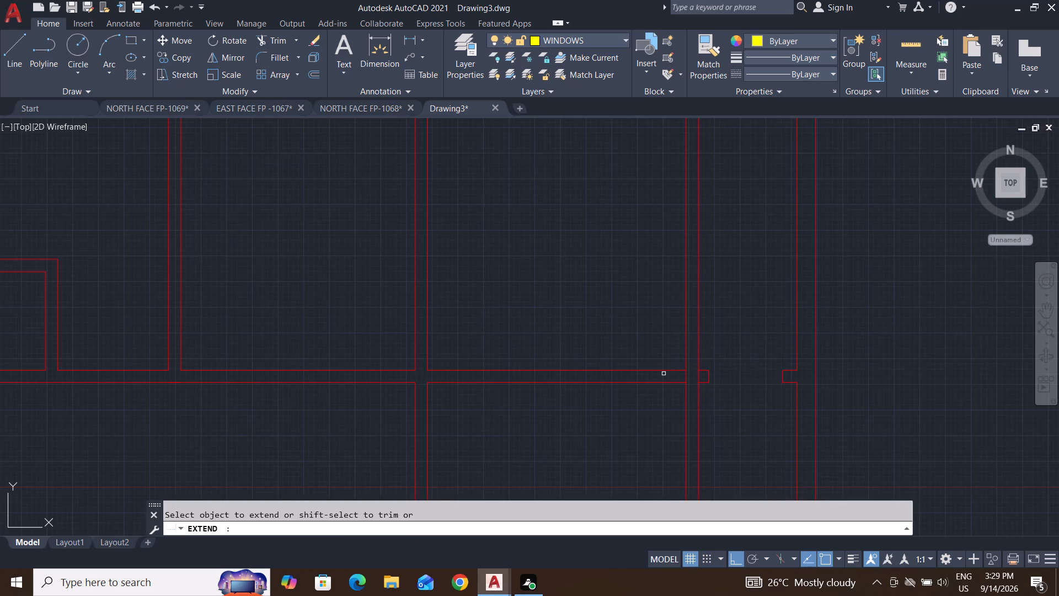
key("Escape")
key("Escape")
key("Escape")
key("Escape")
type("EX")
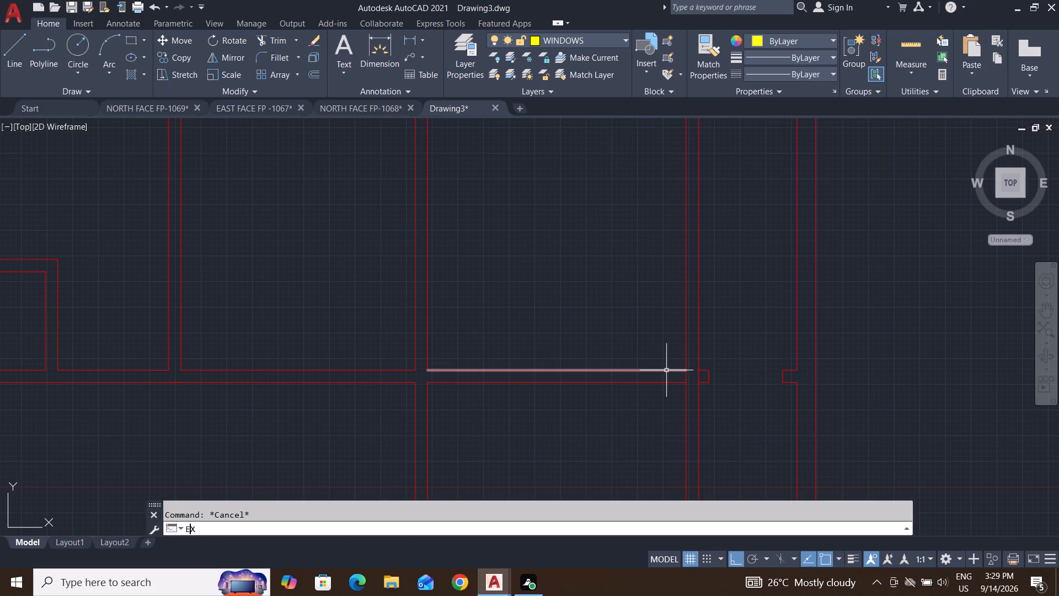
key("space")
key("space")
left_click(666, 370)
key("Escape")
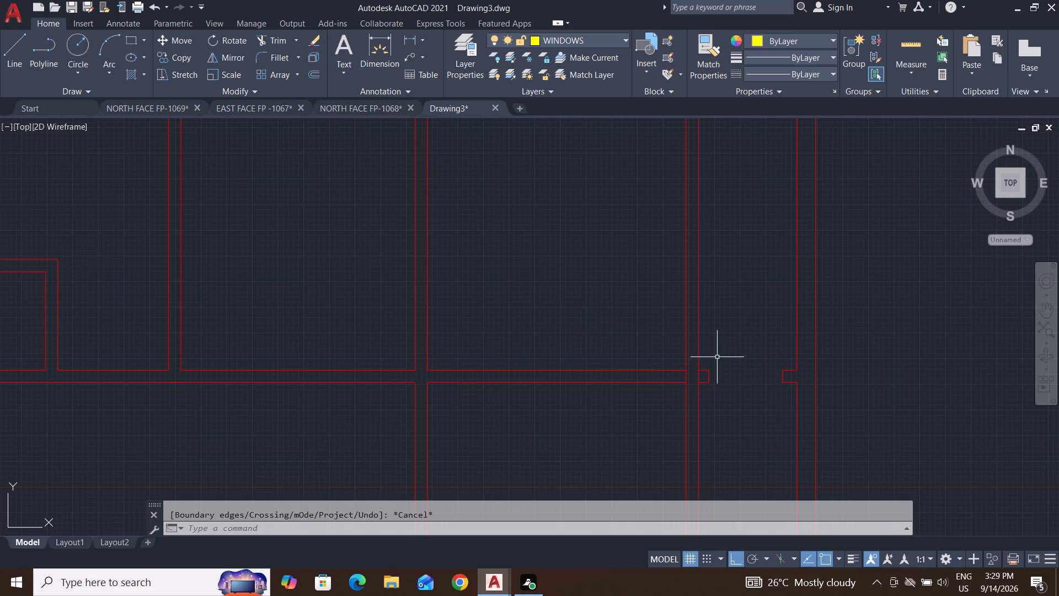
key("Escape")
key("Escape")
type("EX")
key("space")
key("space")
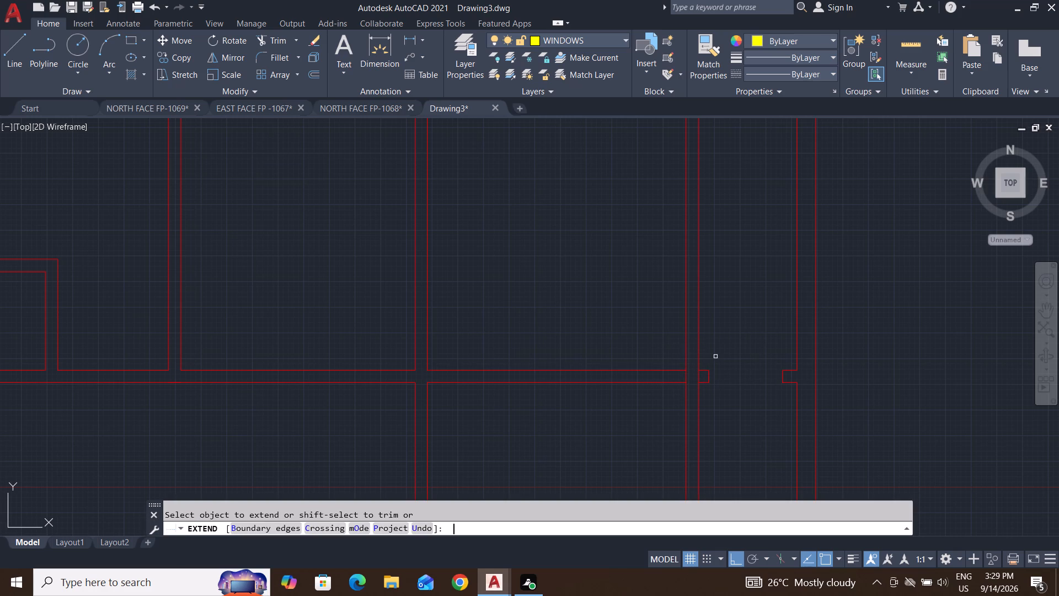
left_click(678, 371)
key("Escape")
key("Escape")
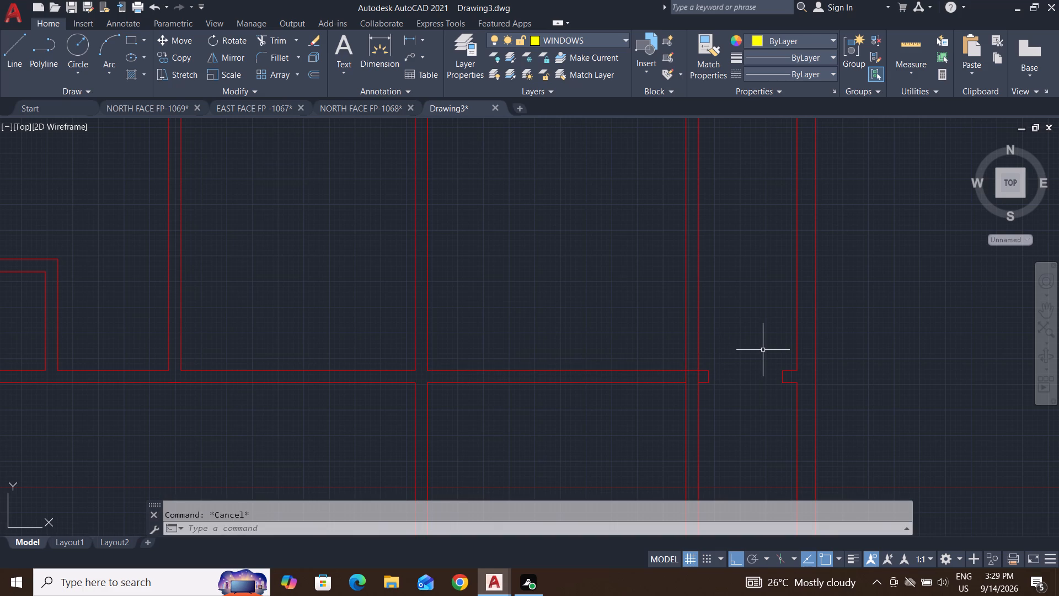
Trim away the right partition's two vertical lines above the middle horizontal wall and their segments inside the wall junction.
type("TR")
key("space")
key("space")
left_click(761, 348)
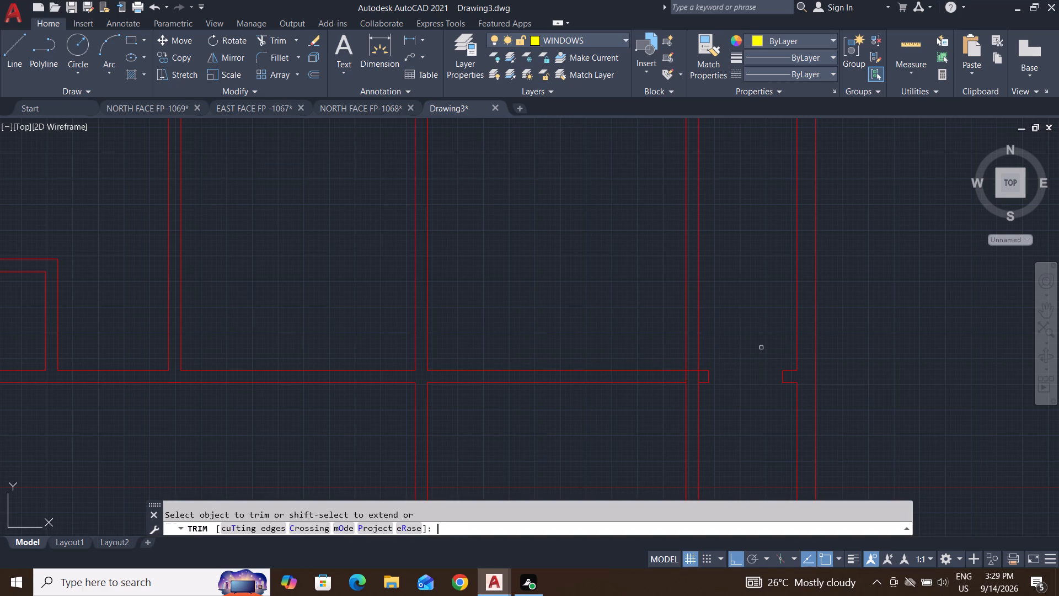
left_click(652, 295)
scroll(713, 384, "up", 4)
left_click(647, 369)
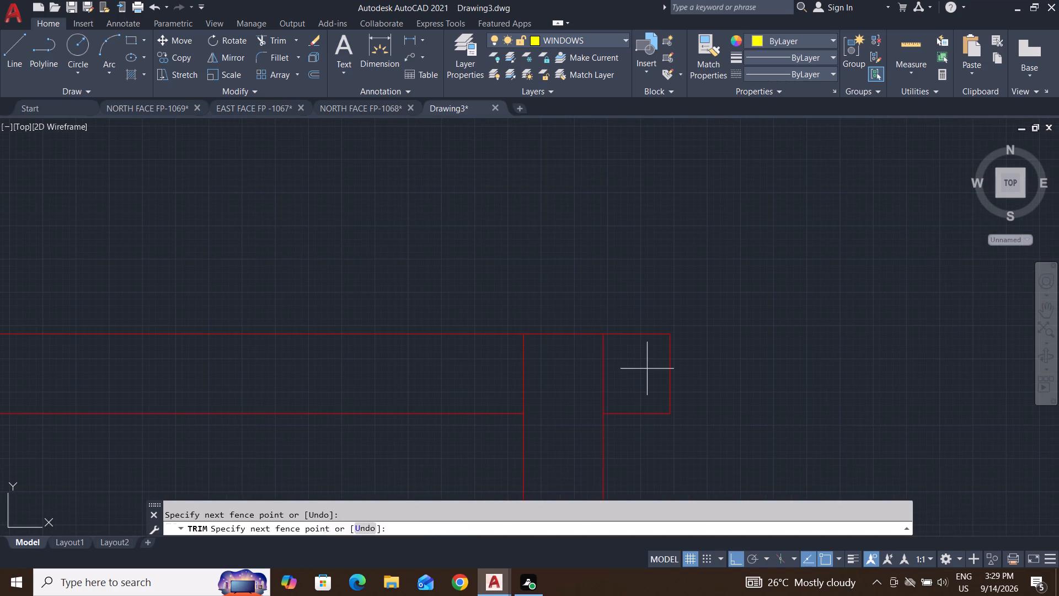
left_click(436, 355)
scroll(473, 389, "down", 5)
middle_click_drag(608, 386, 747, 343)
key("Escape")
key("Escape")
key("Escape")
key("Escape")
key("Escape")
key("Escape")
key("Escape")
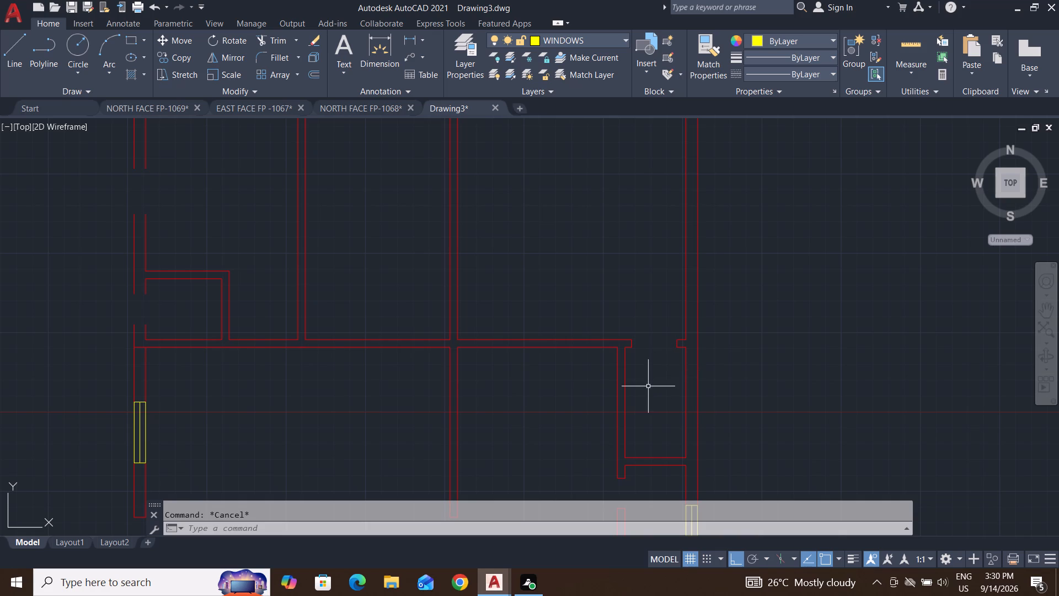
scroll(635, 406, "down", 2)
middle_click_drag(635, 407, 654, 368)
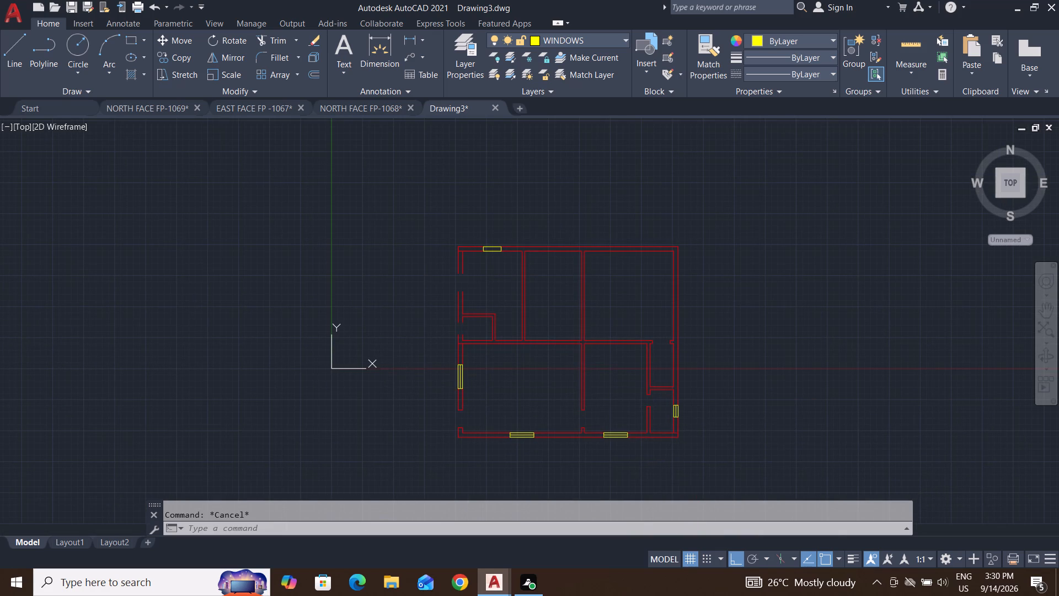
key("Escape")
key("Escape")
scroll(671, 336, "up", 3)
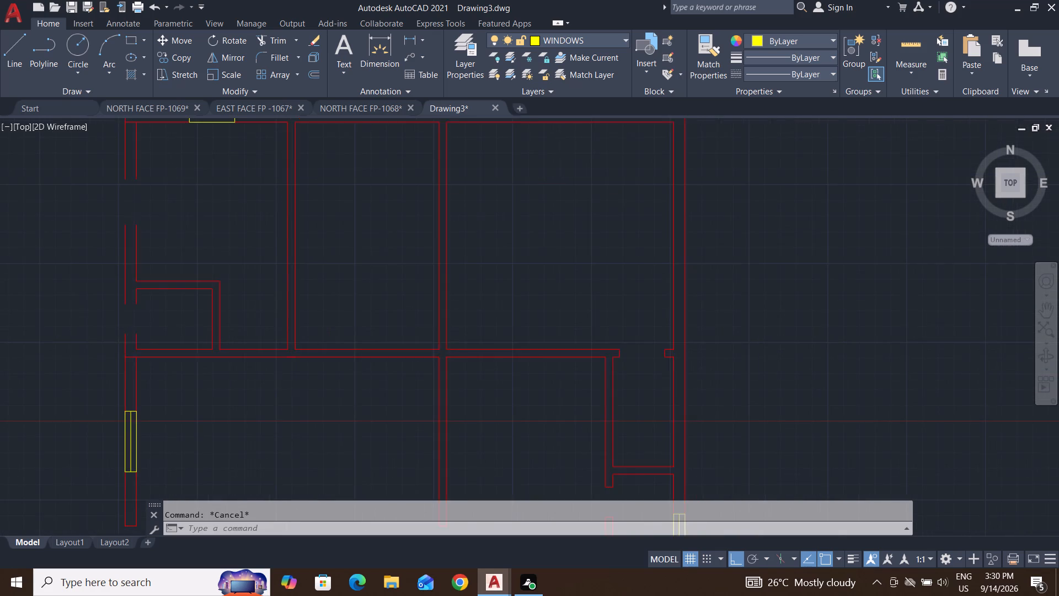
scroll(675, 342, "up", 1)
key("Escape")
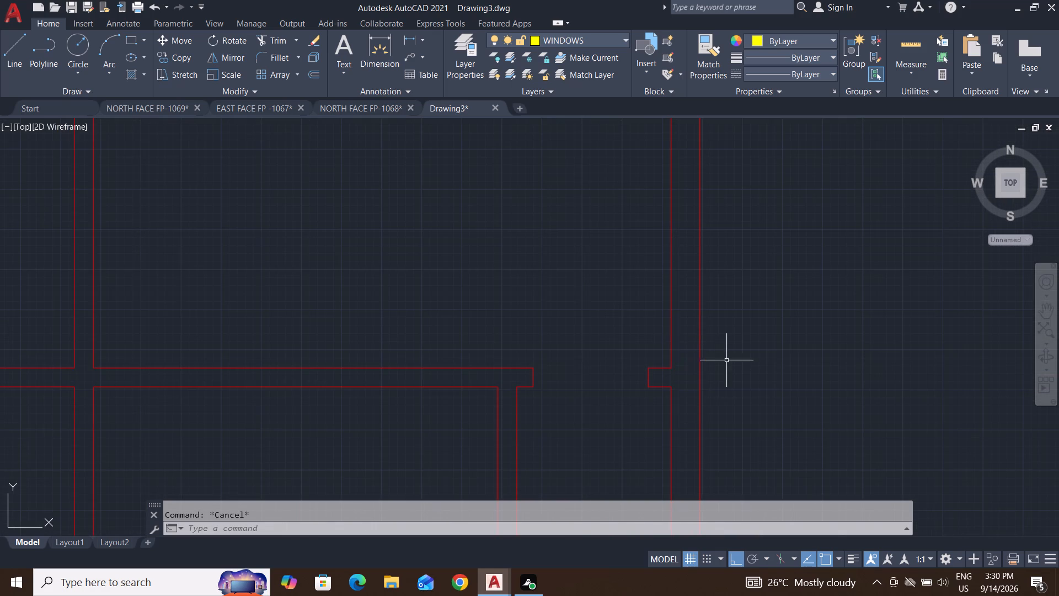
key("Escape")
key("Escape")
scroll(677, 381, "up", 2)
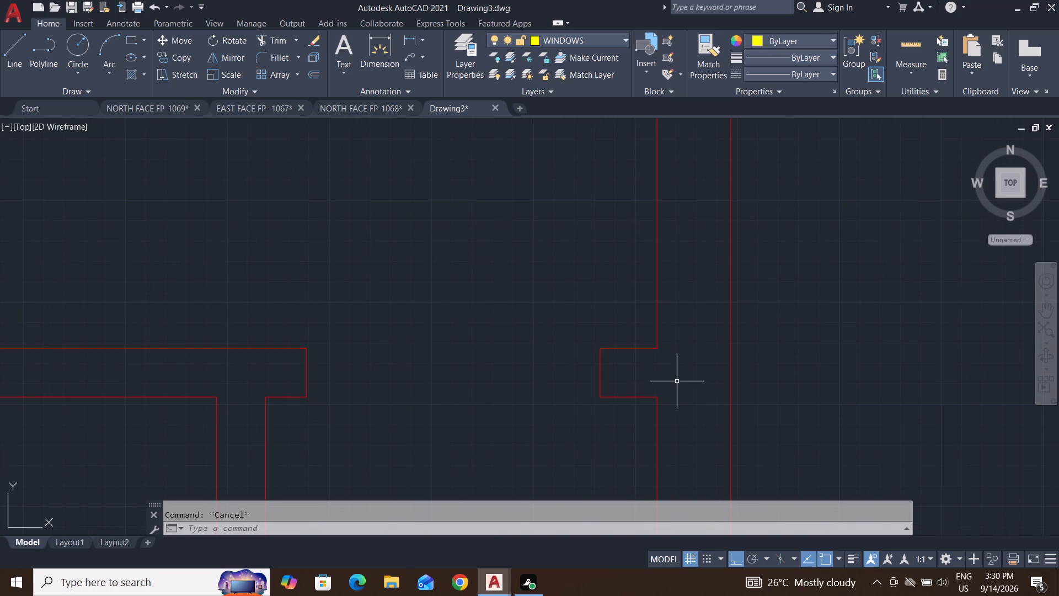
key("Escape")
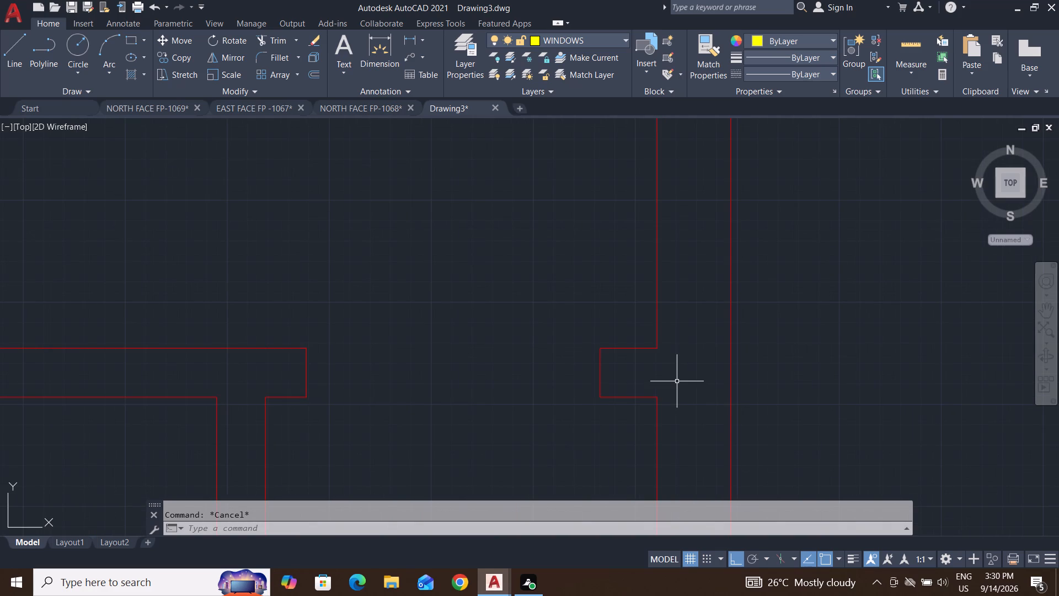
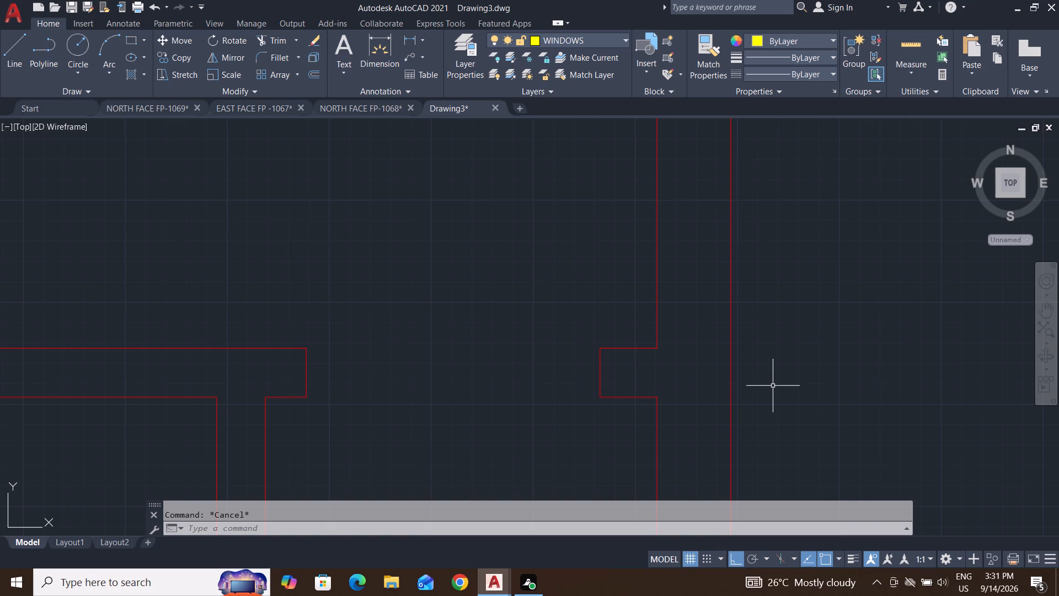
Extend the lower line of the short stub beside the door opening across the right wall to its outer face.
scroll(684, 356, "down", 4)
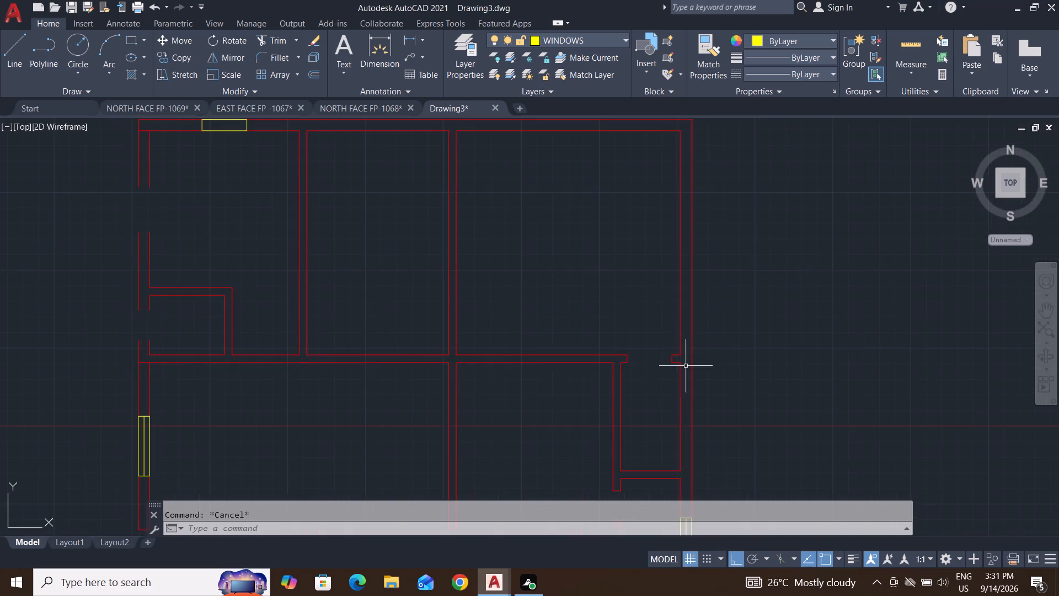
middle_click_drag(687, 409, 684, 283)
key("Escape")
key("Escape")
key("Escape")
key("Escape")
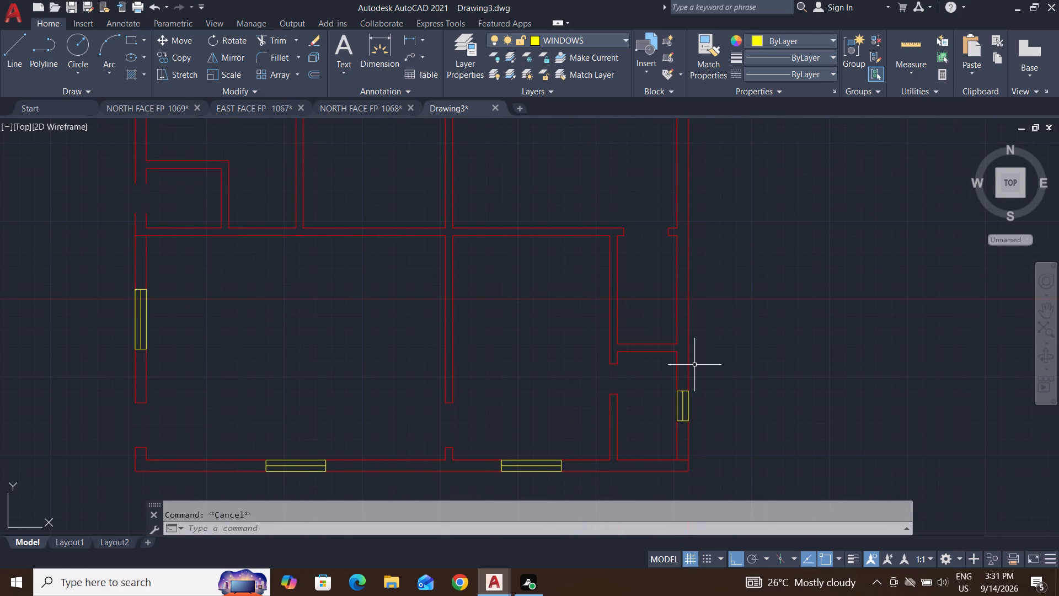
key("Escape")
key("Escape")
key("e")
type("X")
key("space")
key("space")
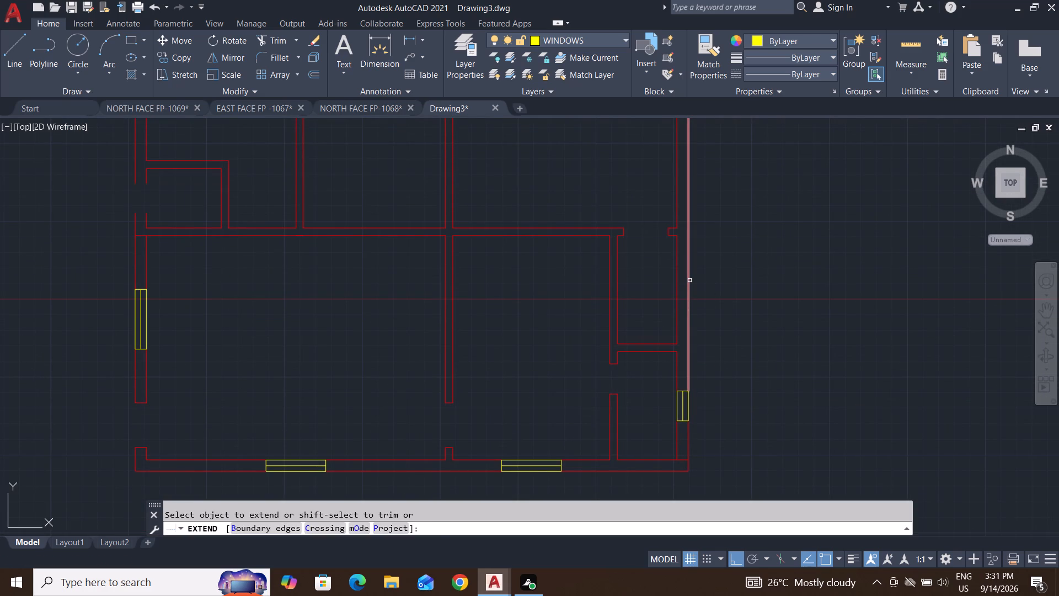
scroll(667, 241, "up", 2)
left_click(675, 223)
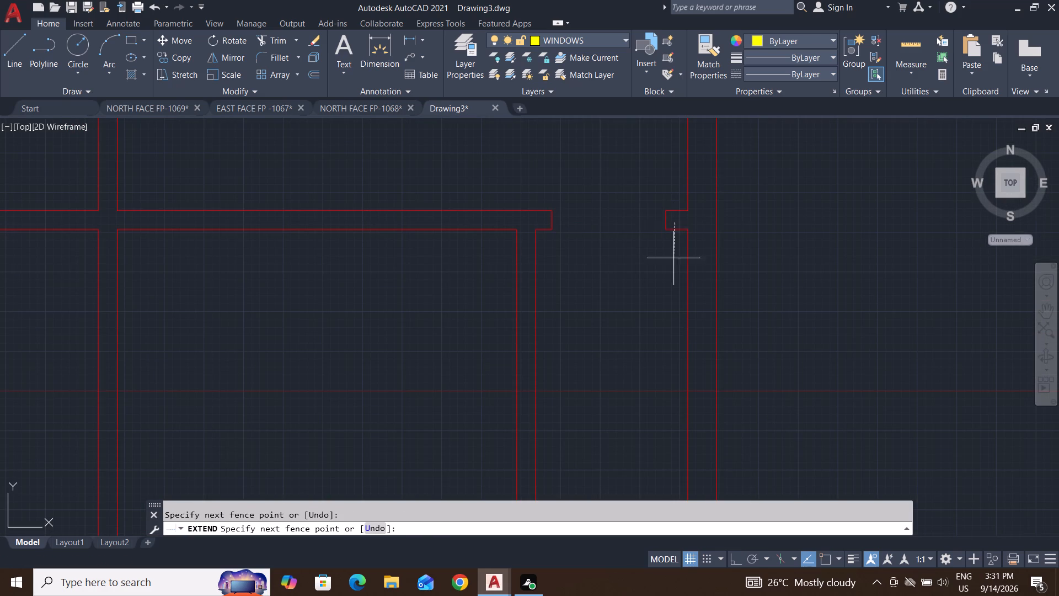
left_click(681, 232)
Extend both lines of the short horizontal wall above the right window across the right wall to its outer face.
scroll(645, 330, "down", 2)
middle_click_drag(645, 330, 665, 289)
scroll(671, 372, "up", 1)
left_click(679, 332)
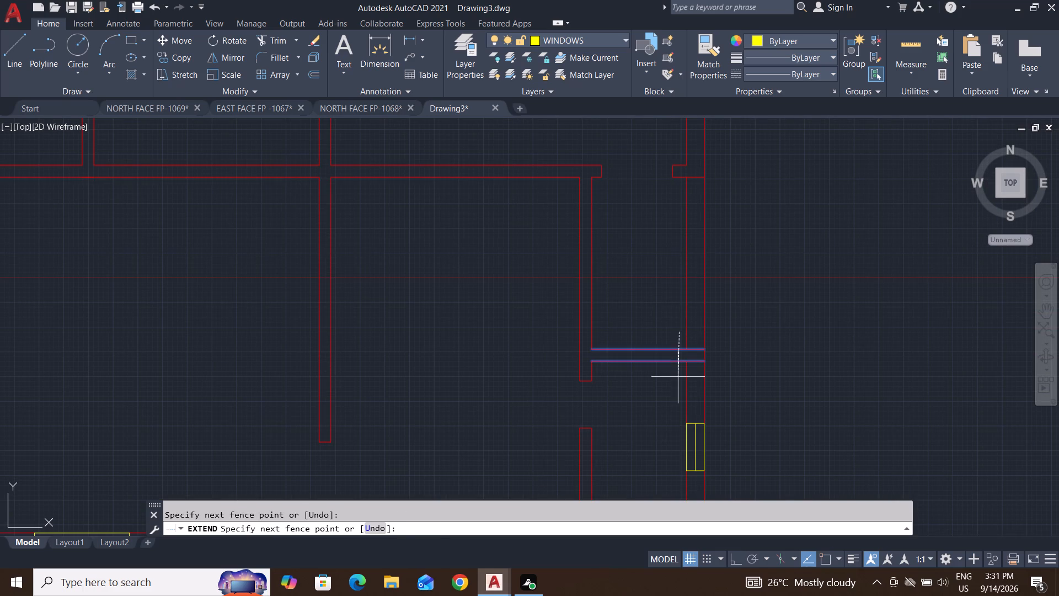
left_click(678, 377)
key("Escape")
key("Escape")
key("Escape")
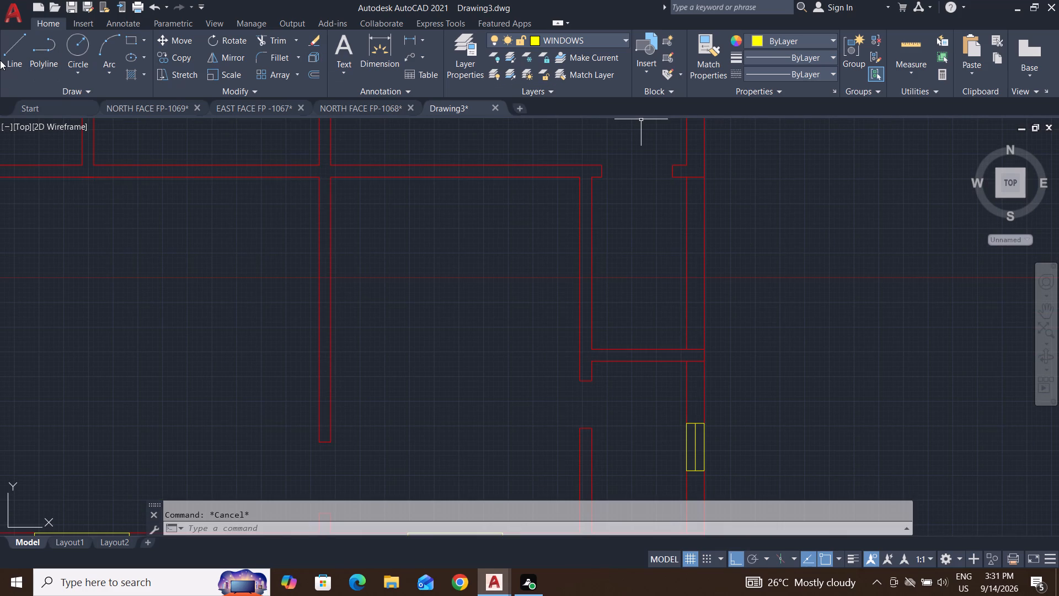
Draw a line across the right wall's thickness from the inner face's midpoint between the door stub and the short horizontal wall.
left_click(8, 48)
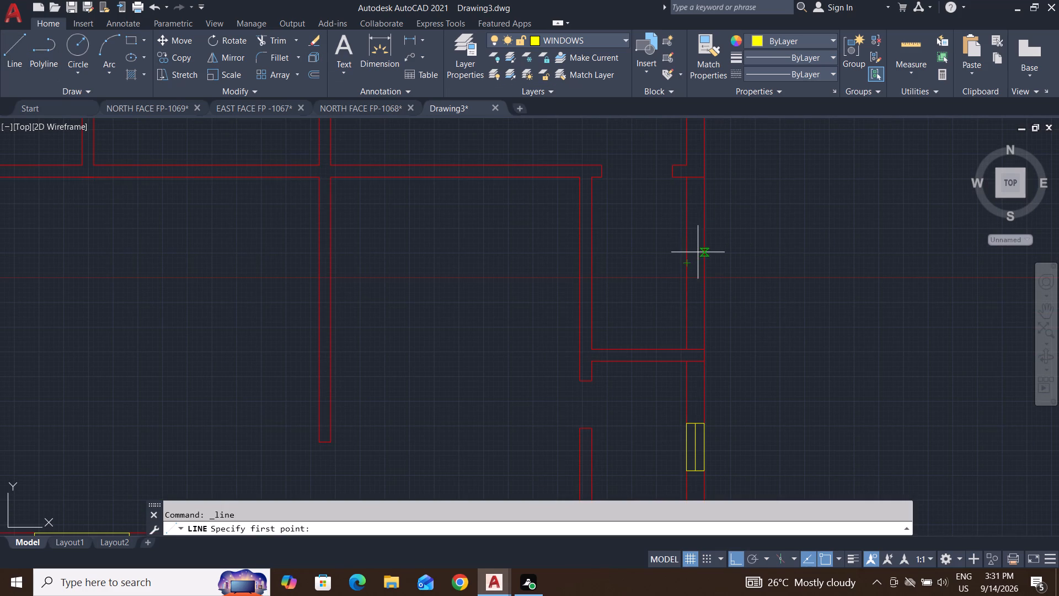
left_click(687, 264)
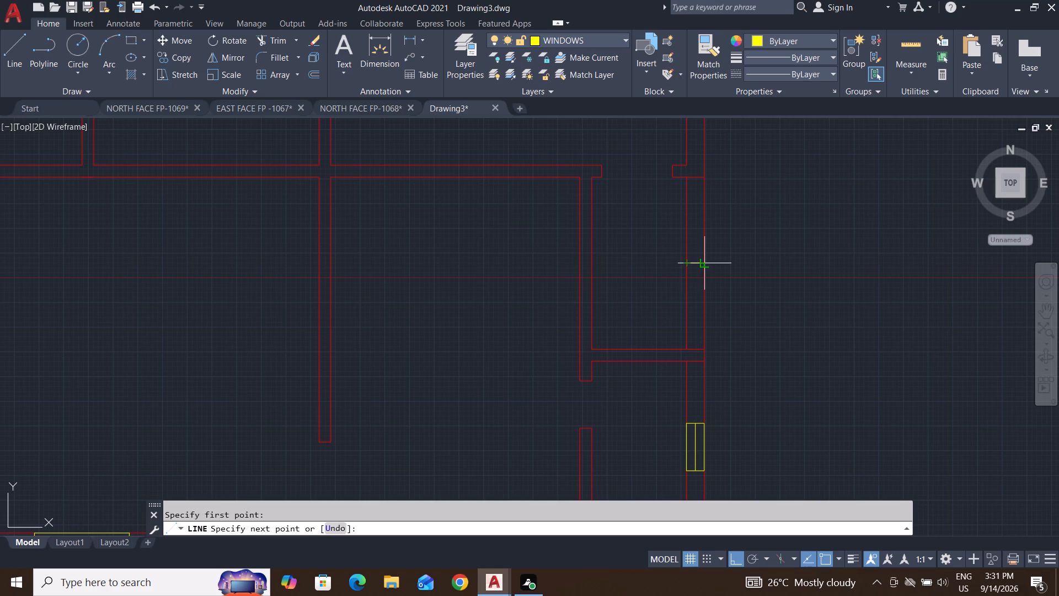
left_click(704, 260)
key("Escape")
key("Escape")
key("Escape")
key("Escape")
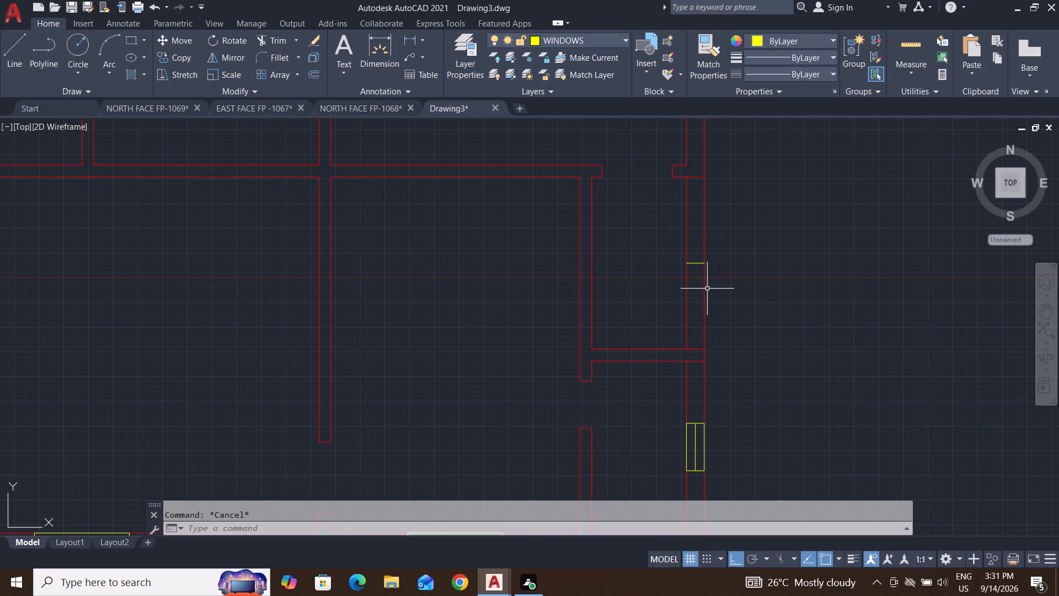
key("Escape")
key("Escape")
key("Escape")
Start the Offset command for the short line across the right wall.
type("O")
key("space")
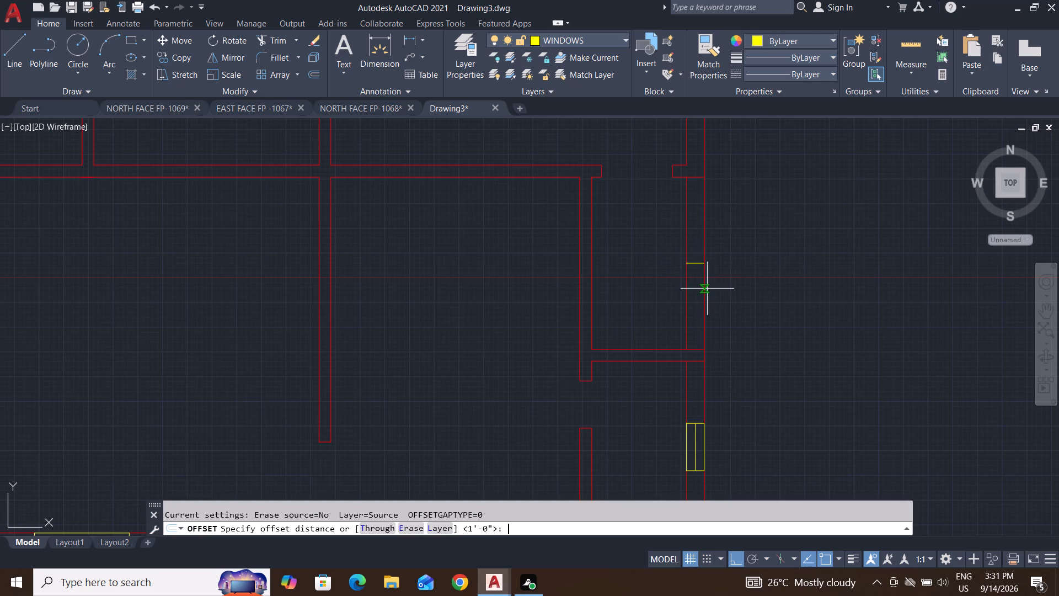
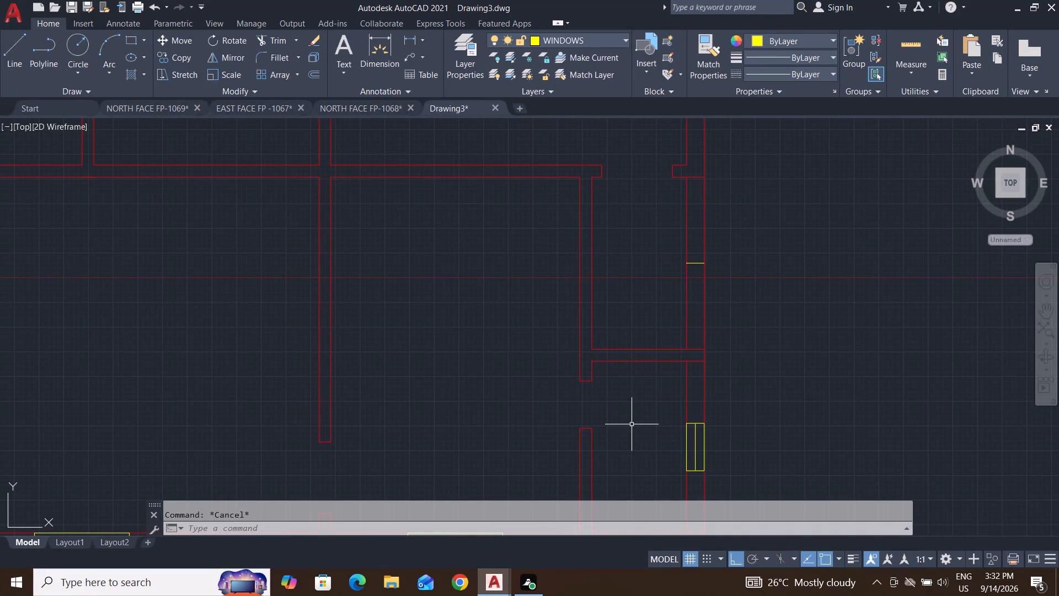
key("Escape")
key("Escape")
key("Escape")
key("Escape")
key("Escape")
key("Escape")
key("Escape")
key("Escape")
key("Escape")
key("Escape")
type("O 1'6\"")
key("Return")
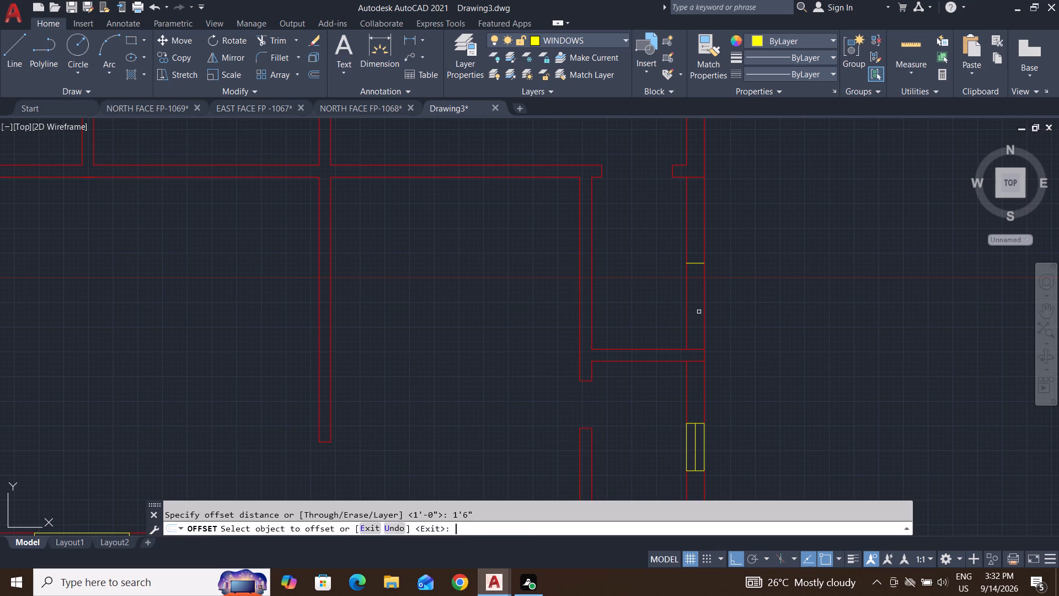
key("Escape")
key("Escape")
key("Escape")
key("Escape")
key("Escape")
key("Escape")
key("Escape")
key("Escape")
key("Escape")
Offset the short yellow line across the right wall by 1' to both sides, above and below it.
type("O 1'")
key("Return")
scroll(714, 257, "up", 4)
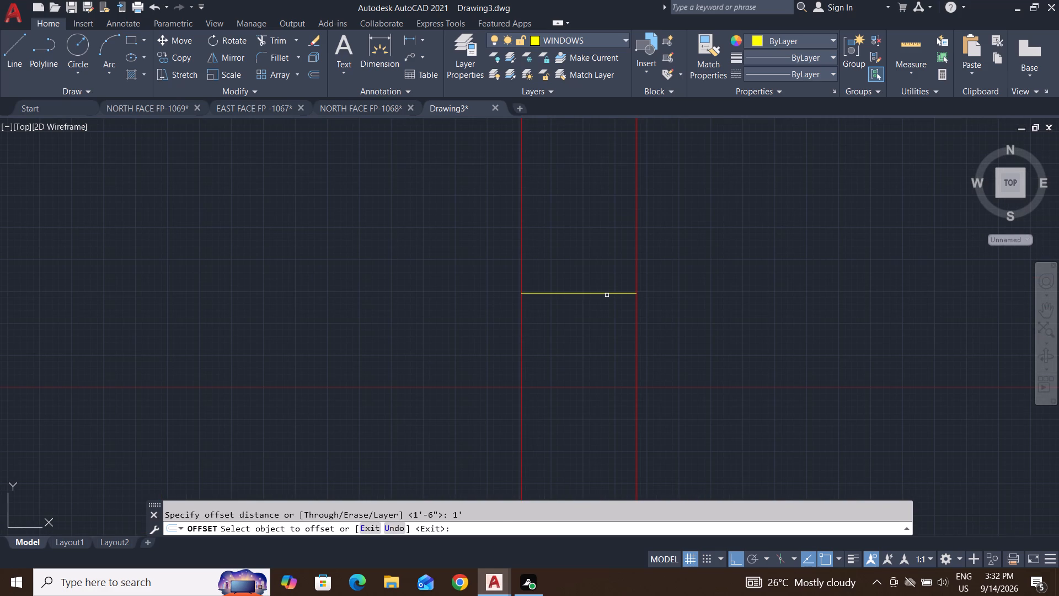
left_click(601, 294)
left_click(579, 219)
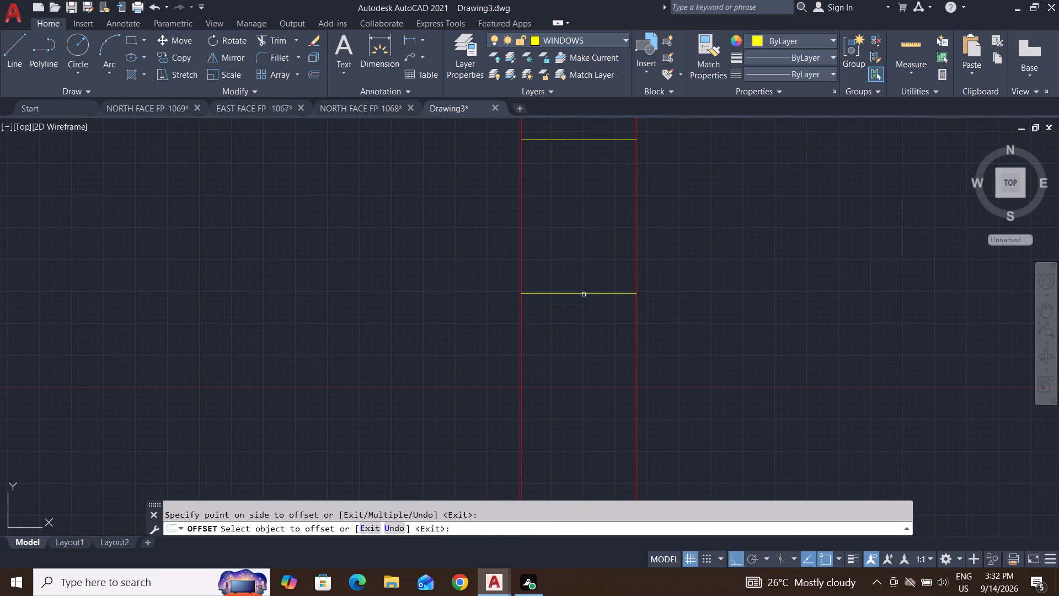
left_click(582, 294)
left_click(605, 396)
scroll(661, 394, "down", 1)
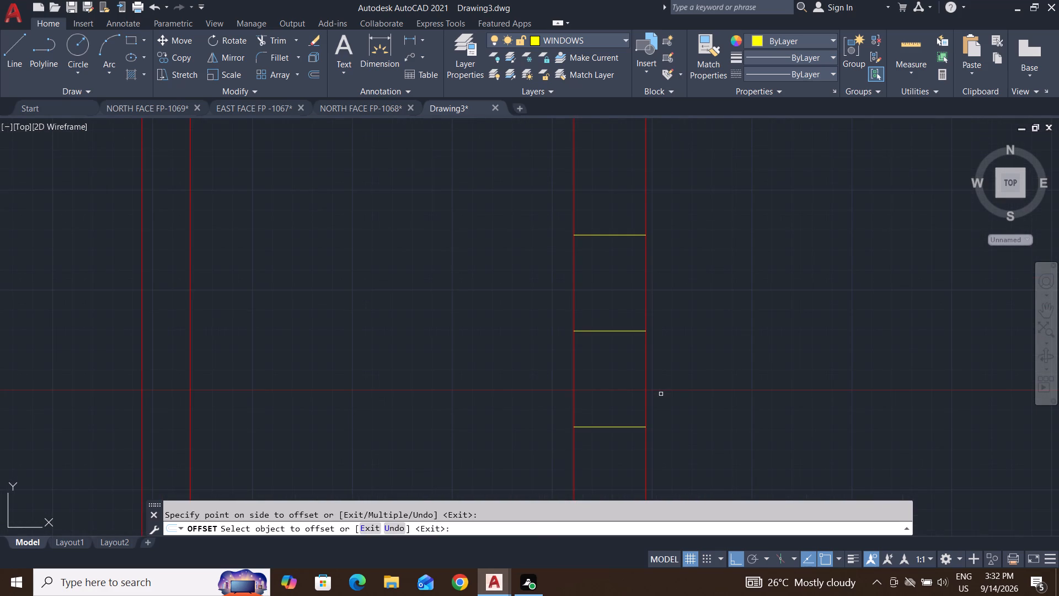
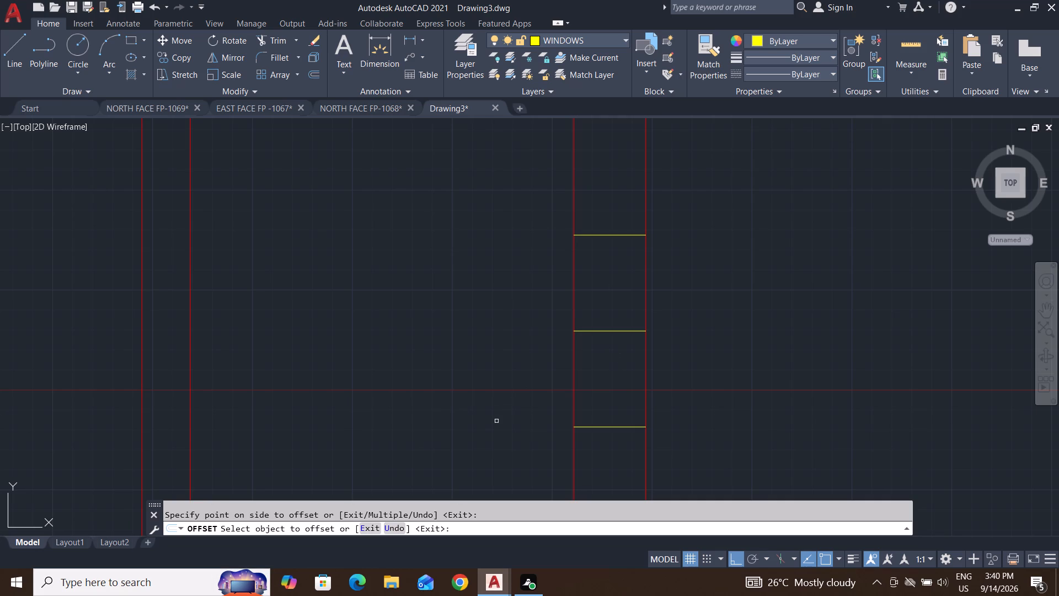
Trim both red lines of the right wall between the outer yellow lines, along with the middle yellow line, to open a 2' window gap.
key("Escape")
key("Escape")
key("Escape")
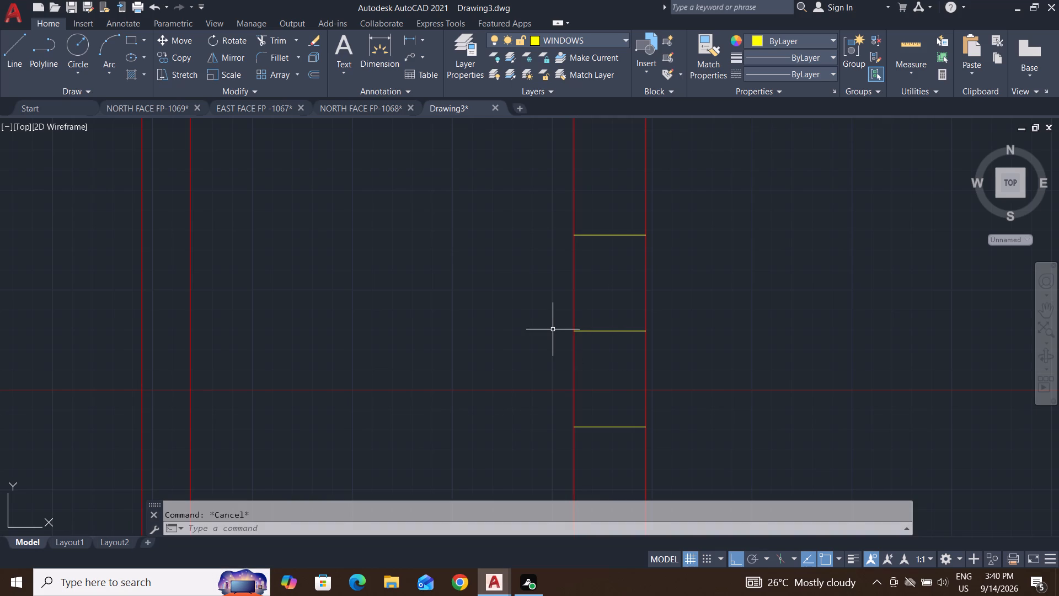
key("Escape")
key("Escape")
key("Escape")
key("Escape")
key("Escape")
key("Escape")
key("Escape")
key("Escape")
key("Escape")
type("TR")
key("space")
key("space")
left_click(528, 264)
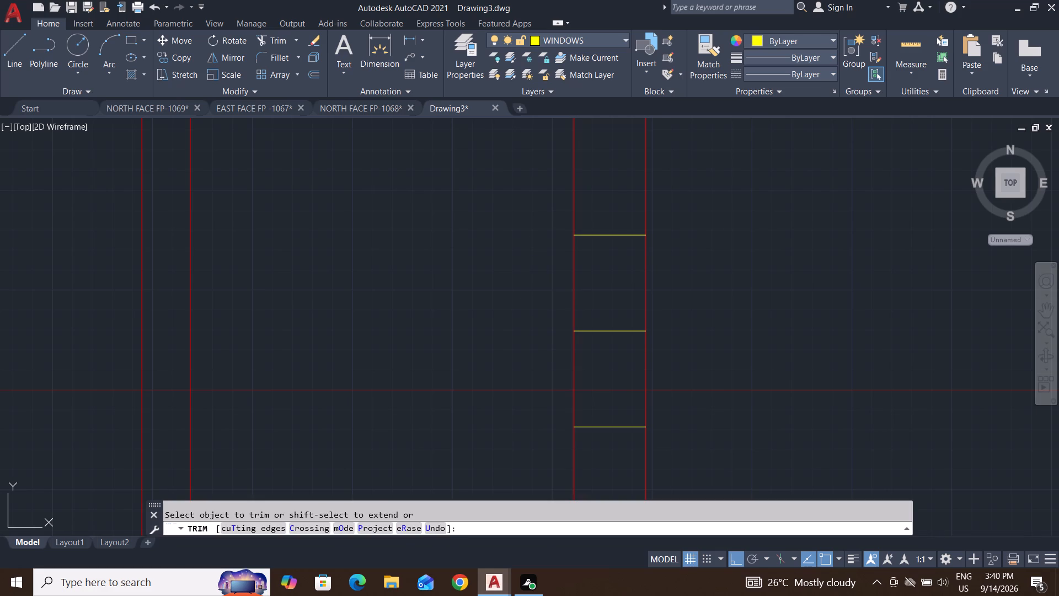
left_click(763, 400)
left_click_drag(771, 263, 750, 286)
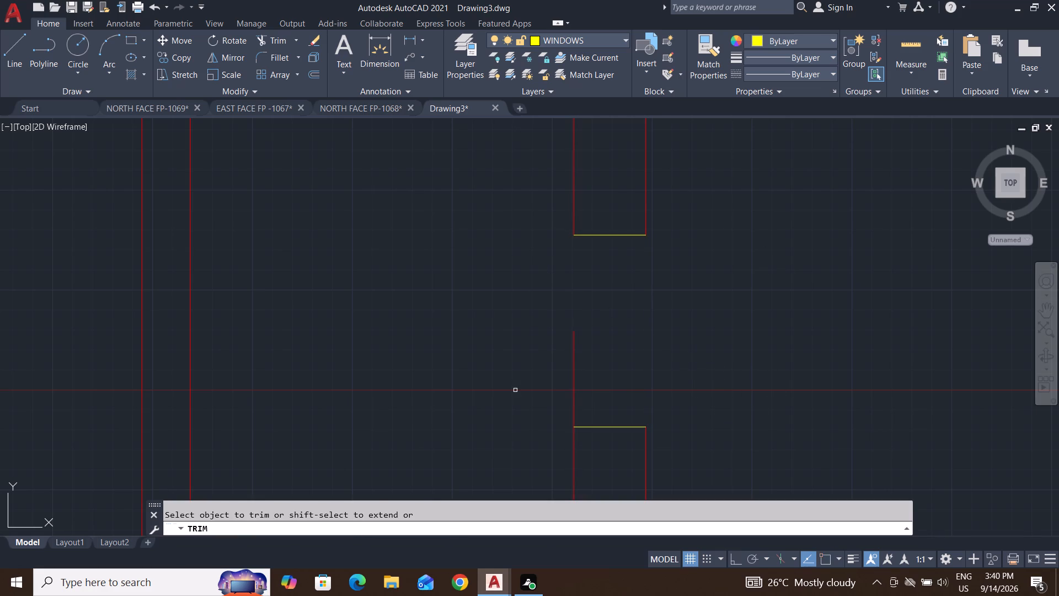
left_click(449, 409)
left_click(768, 335)
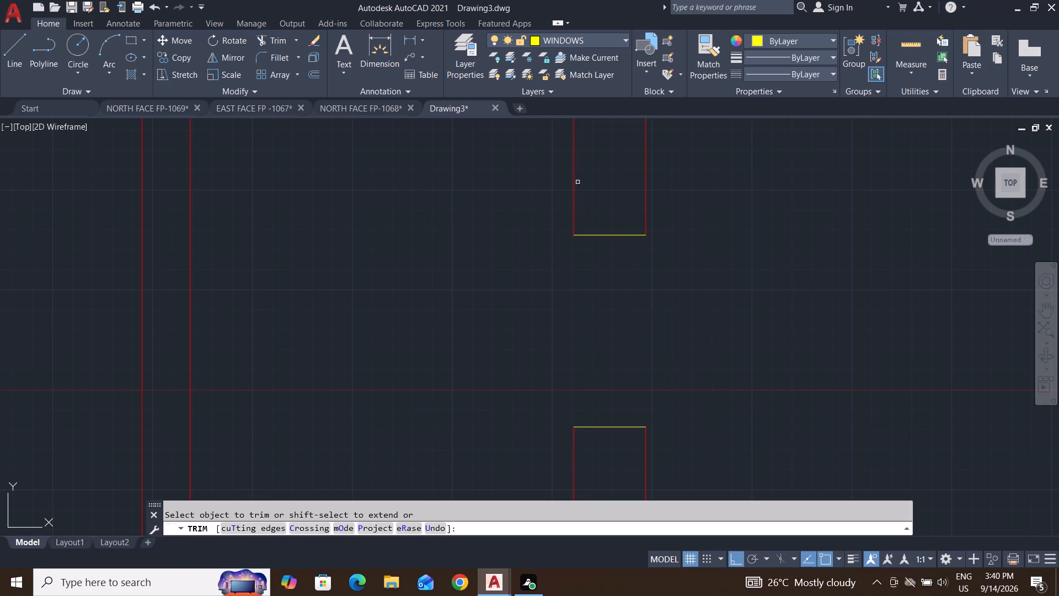
Remove the two remaining yellow guide lines at the upper and lower ends of the right wall's window gap.
left_click(595, 180)
left_click(594, 480)
key("Escape")
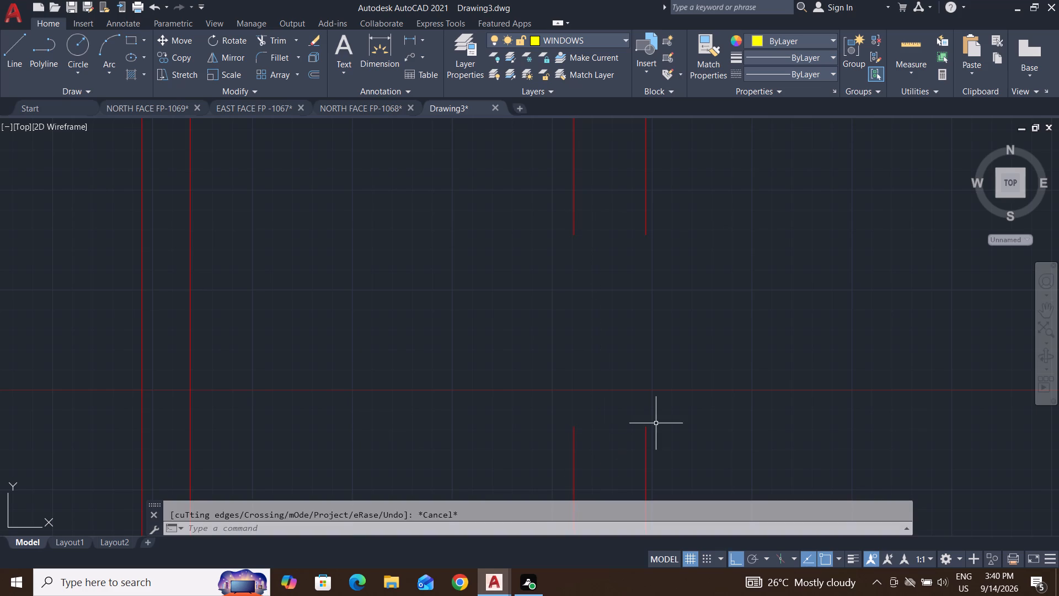
key("Escape")
key("Escape")
key("Escape")
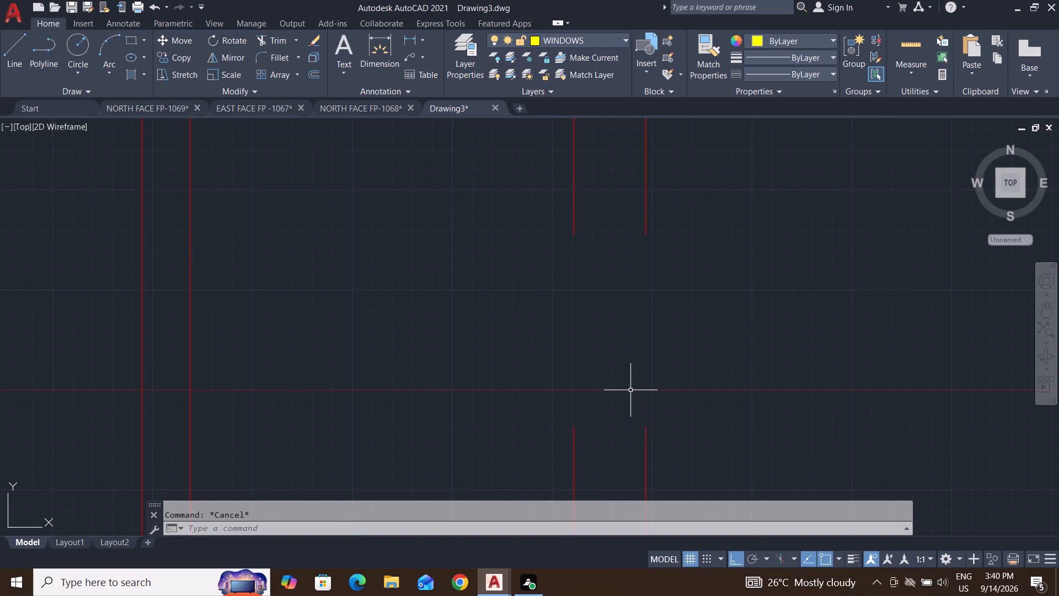
Draw a rectangle on the WINDOWS layer filling the 2' gap in the right wall, from corner to opposite corner.
scroll(630, 390, "down", 3)
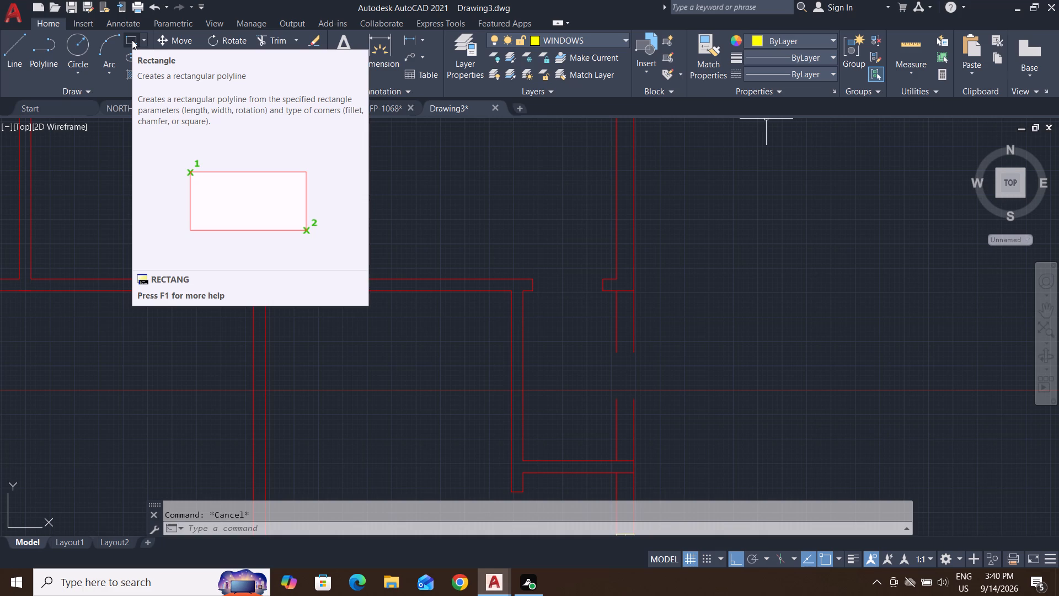
left_click(132, 40)
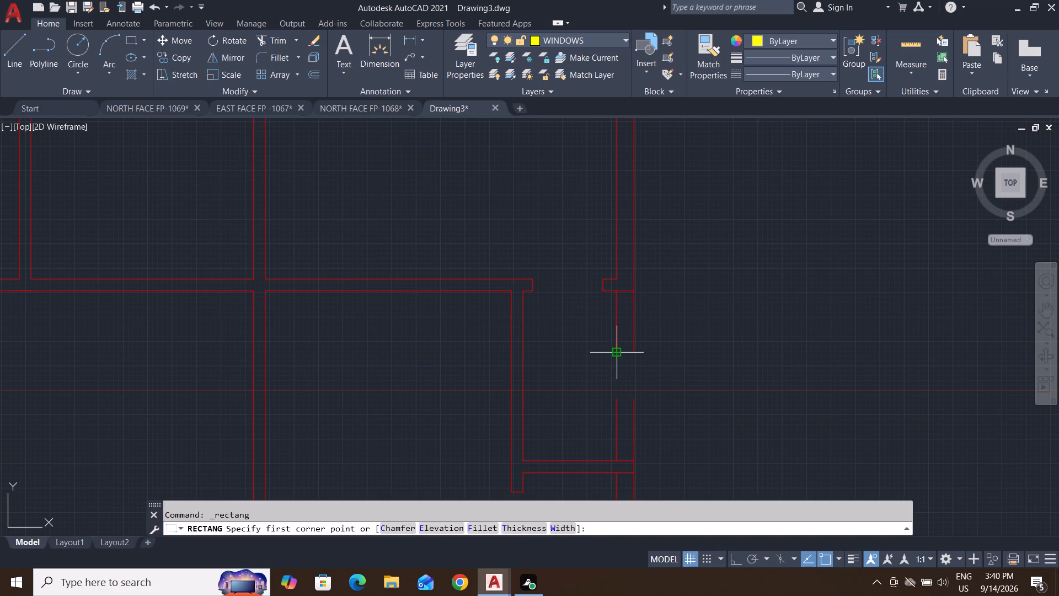
left_click(614, 355)
left_click(633, 401)
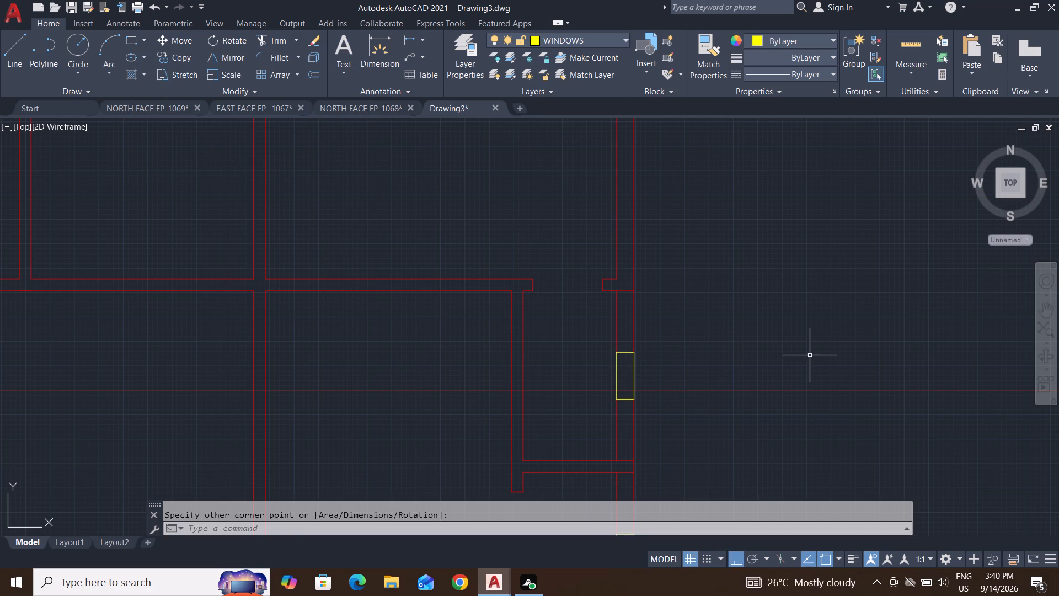
key("Escape")
key("Escape")
key("Escape")
key("Escape")
key("Escape")
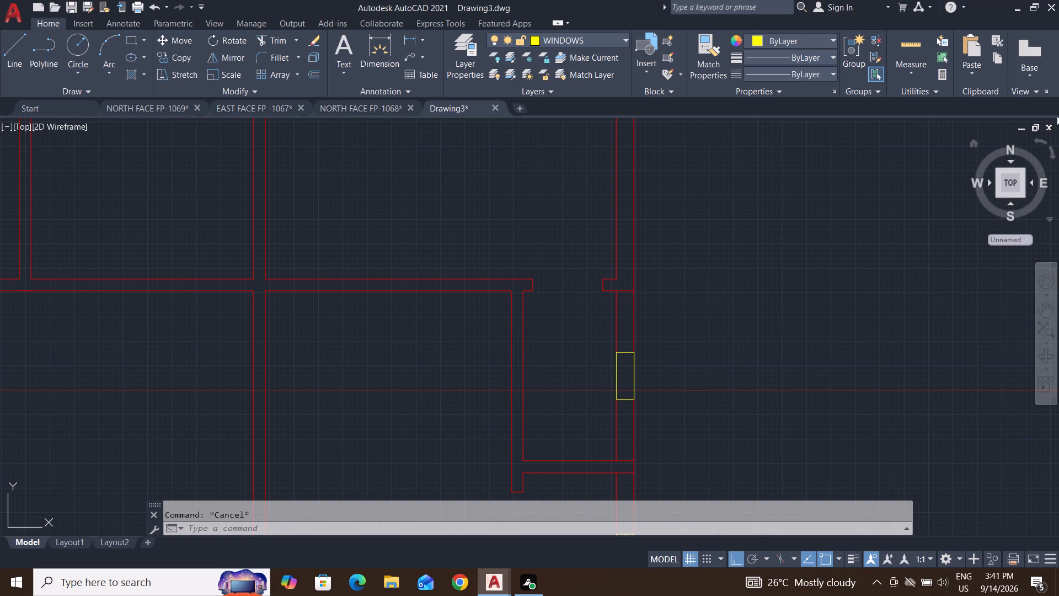
Draw a vertical centre line inside the new window rectangle, from its bottom edge's midpoint to its top edge's midpoint.
left_click(21, 45)
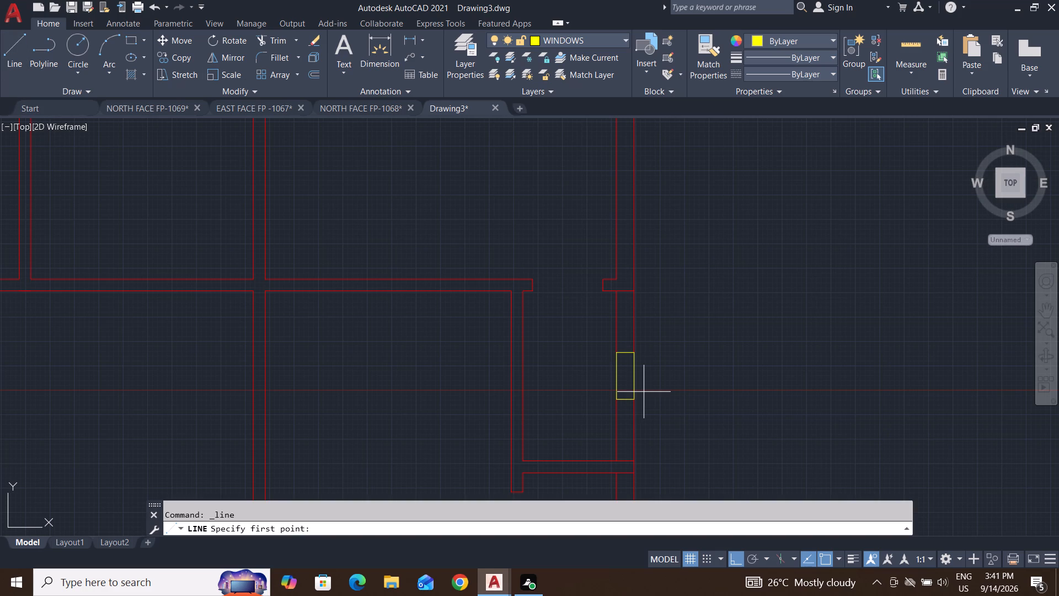
left_click(622, 401)
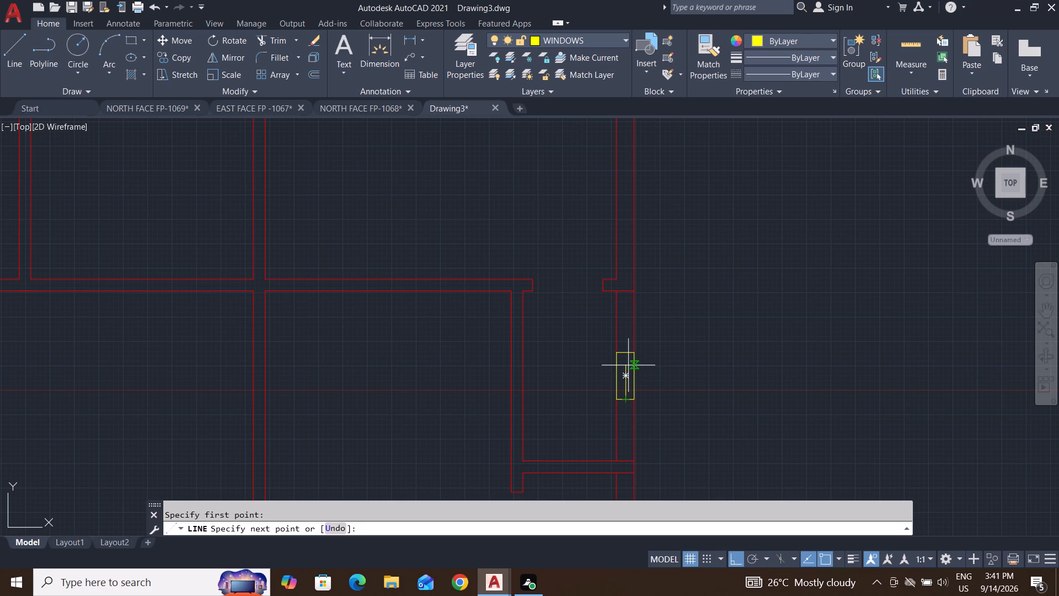
left_click(626, 352)
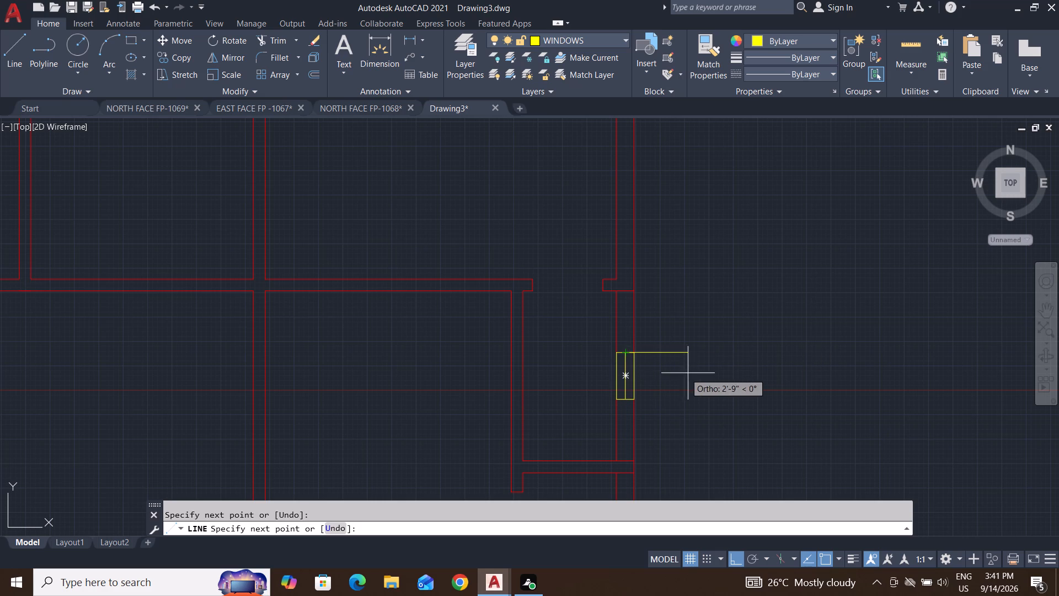
key("Escape")
key("Escape")
key("Escape")
key("Escape")
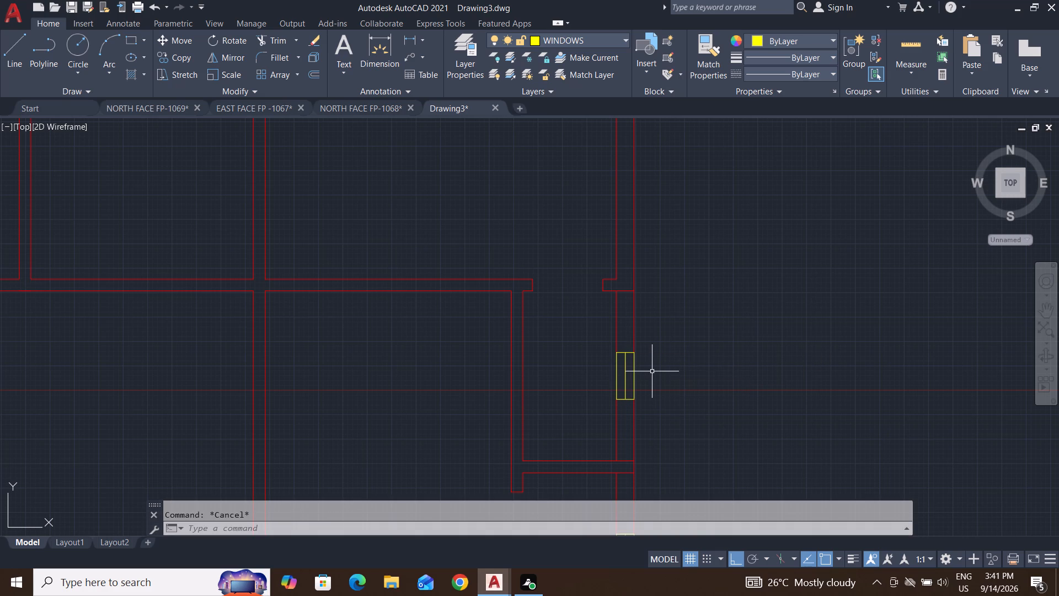
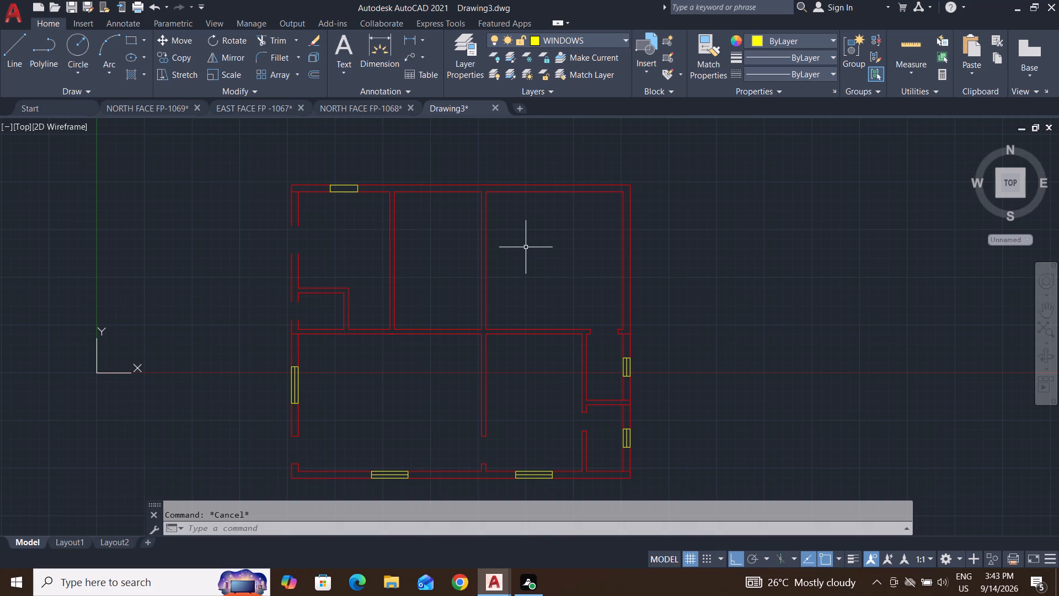
Extend the upper rooms' second partition wall, on its right-hand line, up to the top wall's outer line.
key("Escape")
key("Escape")
key("Escape")
key("Escape")
middle_click_drag(509, 231, 518, 293)
scroll(506, 268, "up", 2)
key("Escape")
key("Escape")
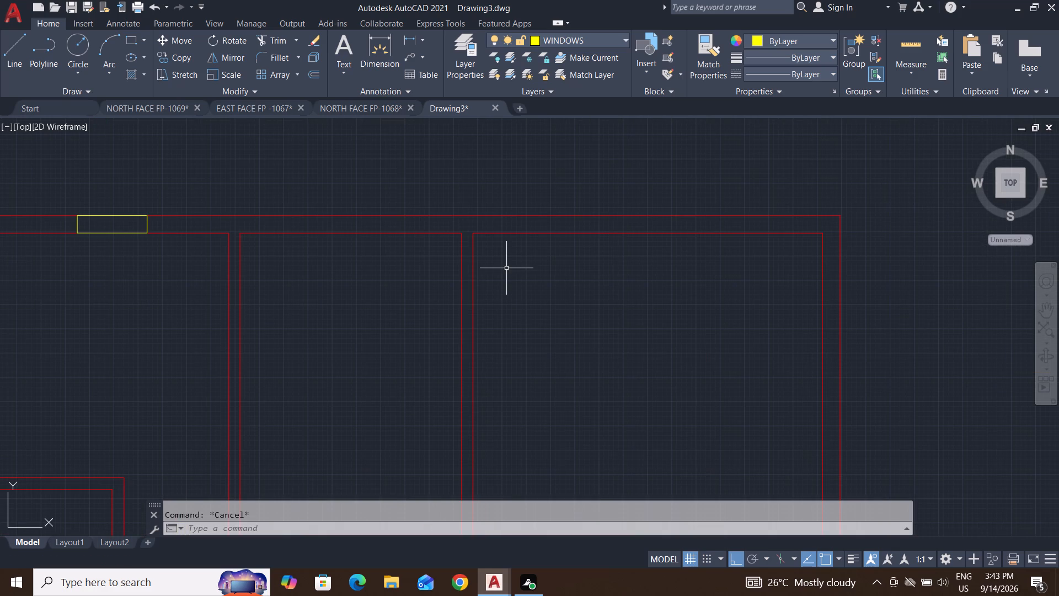
type("EX")
key("Return")
key("Return")
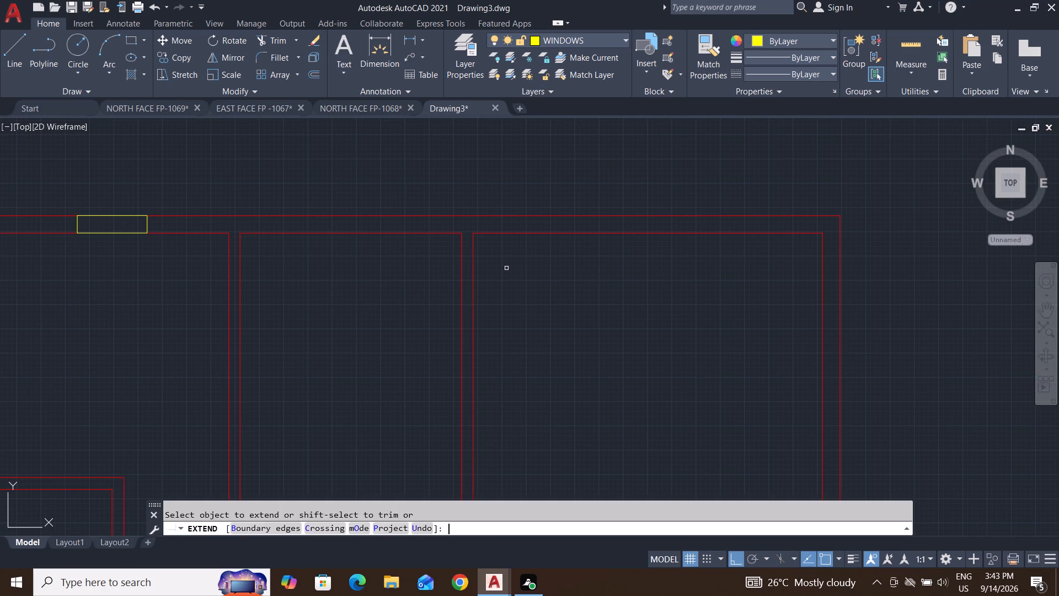
left_click(474, 253)
Extend the horizontal middle wall's upper line across the door opening and on to the right wall's outer line.
scroll(645, 297, "down", 3)
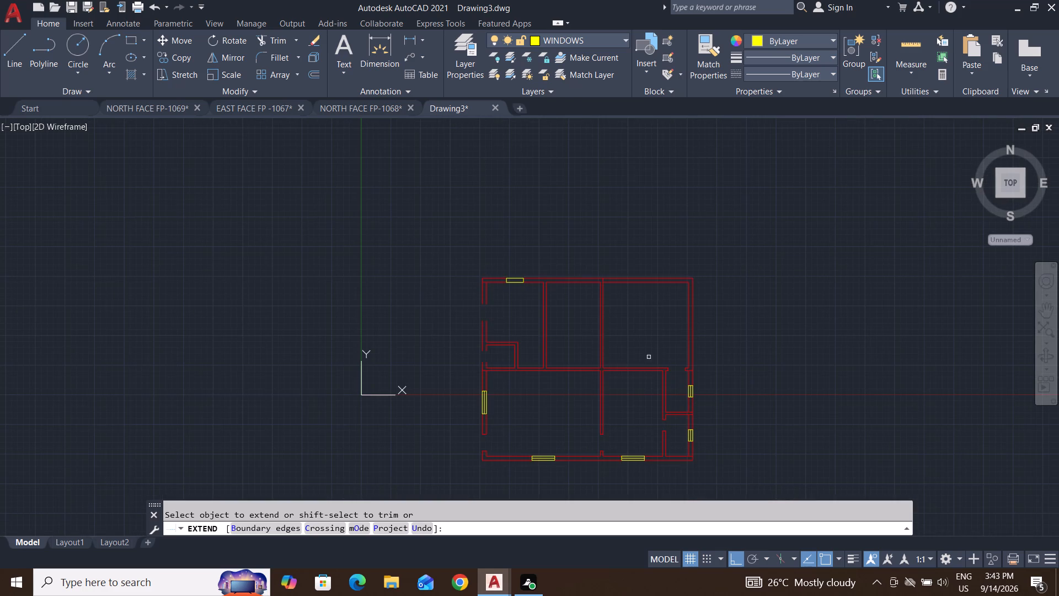
scroll(698, 384, "up", 3)
left_click(644, 321)
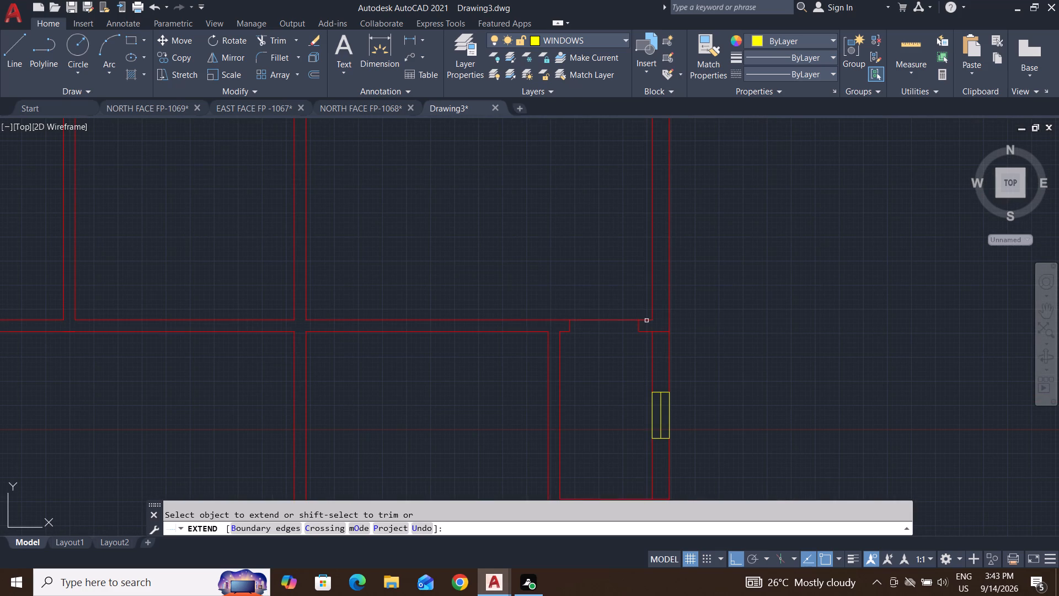
left_click(647, 321)
Extend the inner lines of the top and right walls to the outer wall lines at the plan's upper-right corner.
scroll(688, 368, "down", 3)
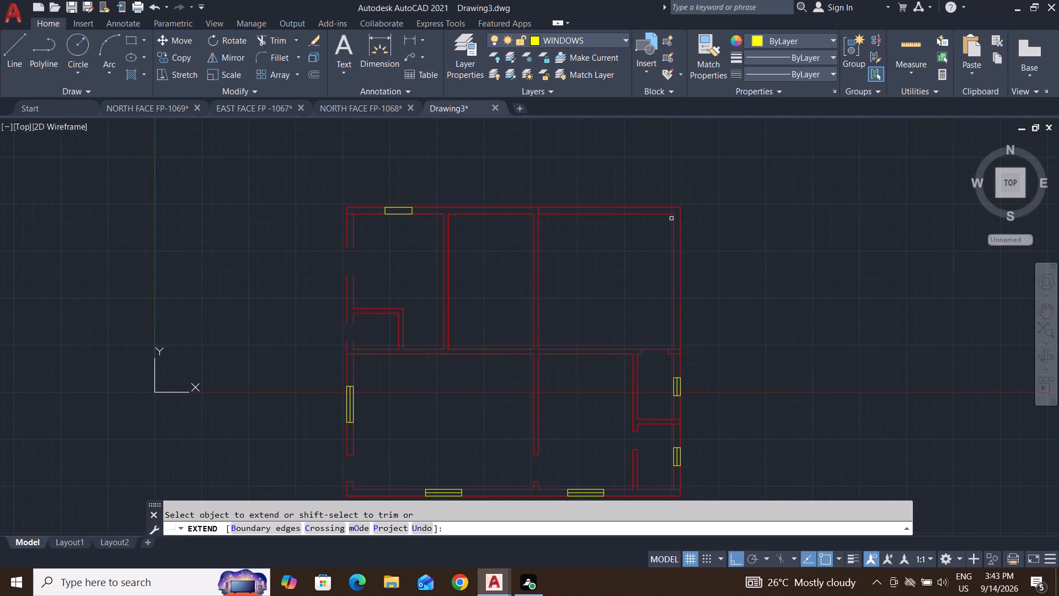
left_click(666, 213)
left_click(672, 225)
key("Escape")
key("Escape")
key("Escape")
key("Escape")
key("Escape")
key("Escape")
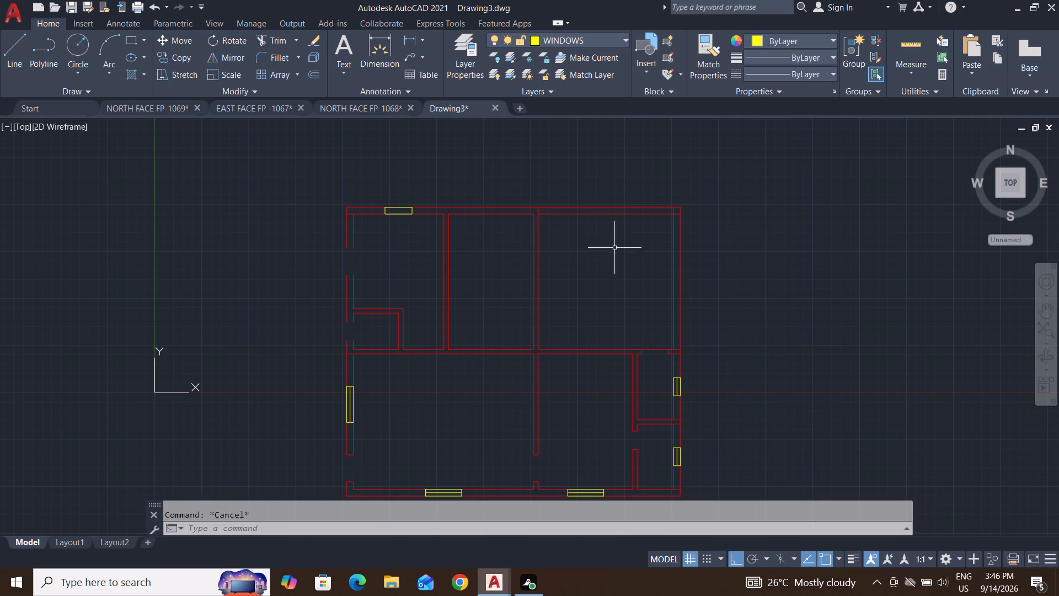
On the WALL layer, draw a short line across the right wall from the midpoint of the upper-right room's inner wall line.
key("Escape")
key("Escape")
left_click(602, 38)
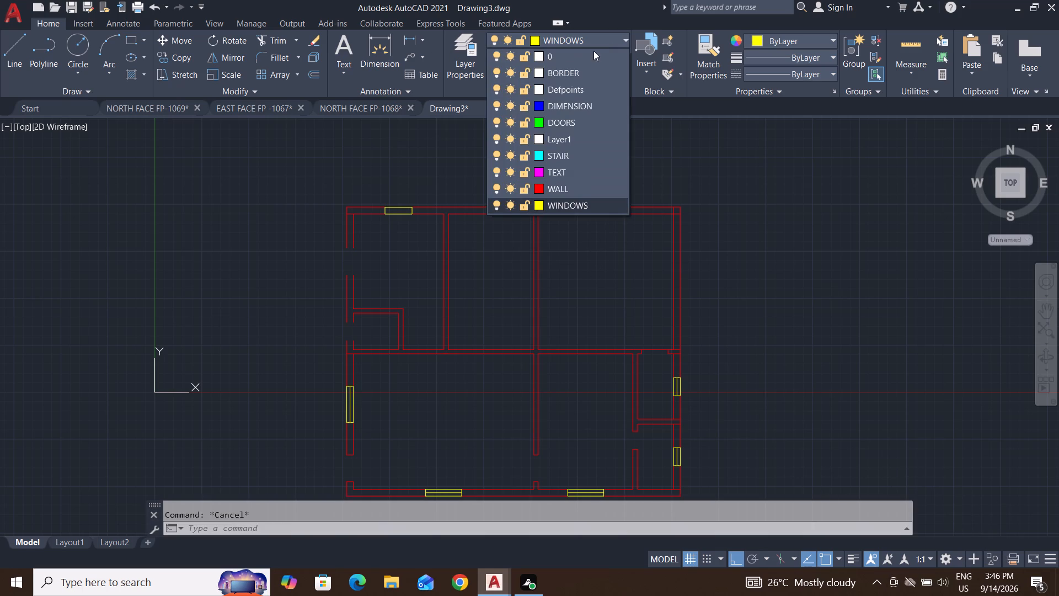
left_click(557, 188)
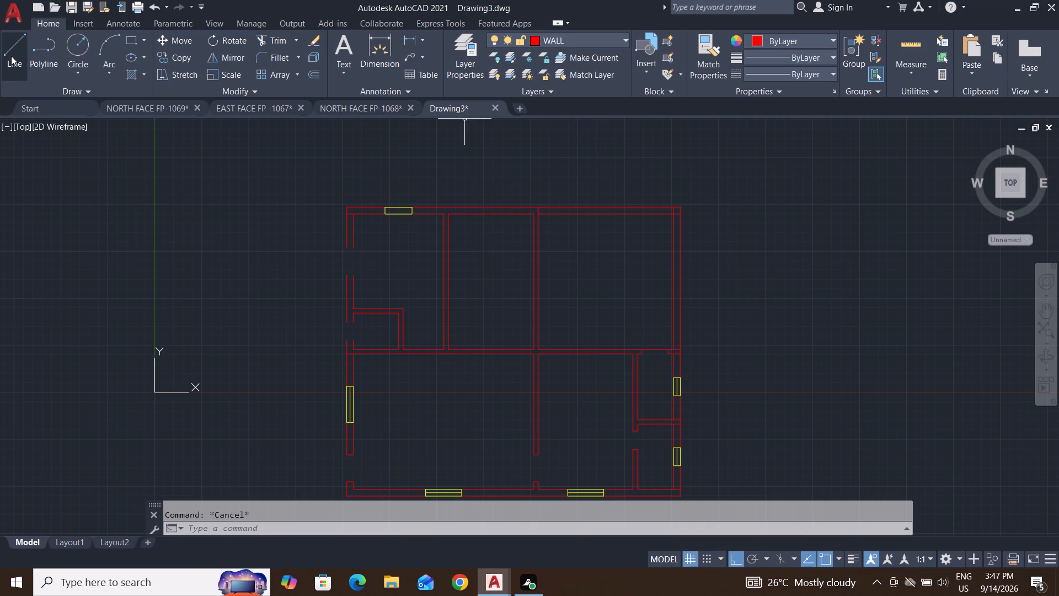
left_click(11, 56)
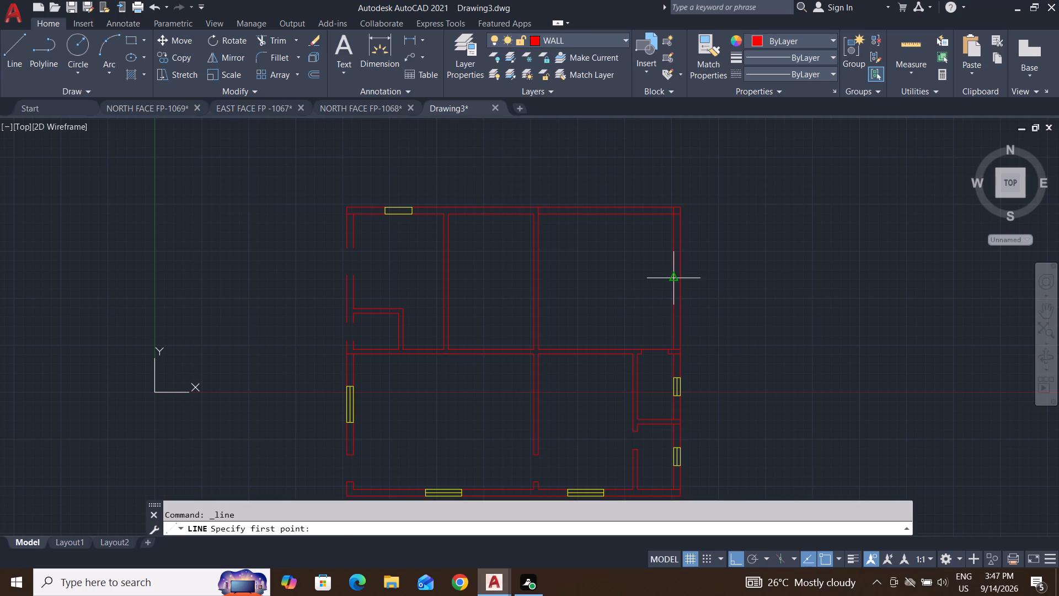
left_click(675, 280)
scroll(679, 280, "up", 3)
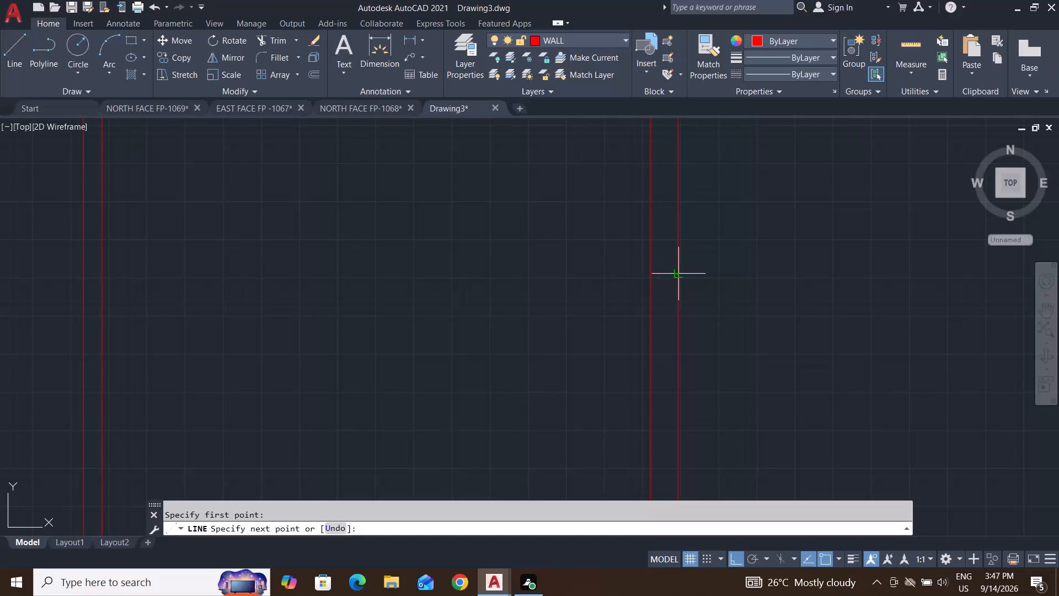
left_click(682, 273)
key("Escape")
key("Escape")
Offset the short cross line in the right wall by 2' both upward and downward.
type("O")
key("space")
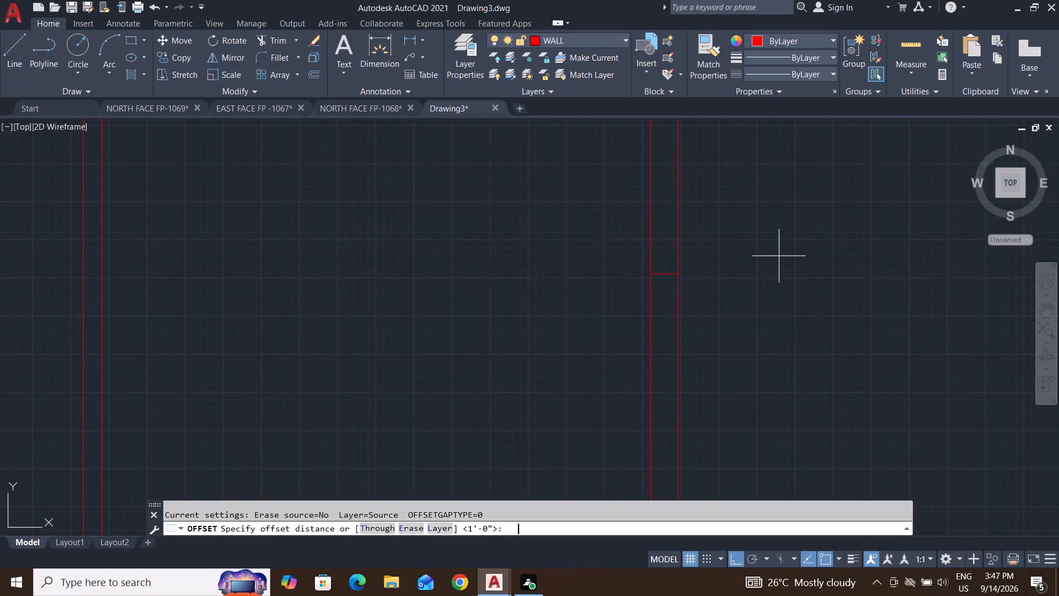
type("2'")
key("Return")
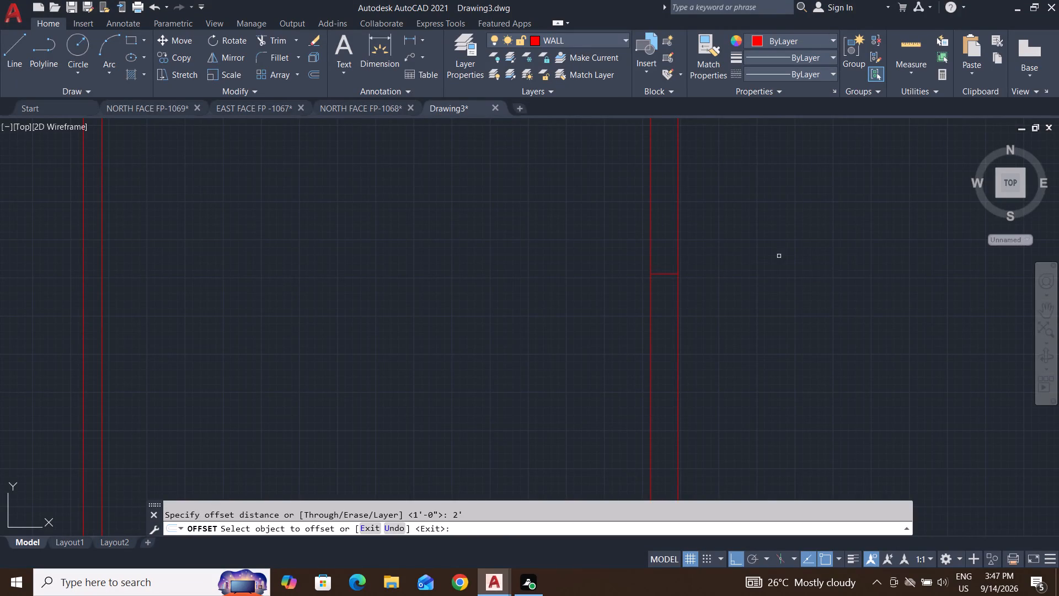
left_click(671, 274)
left_click(669, 231)
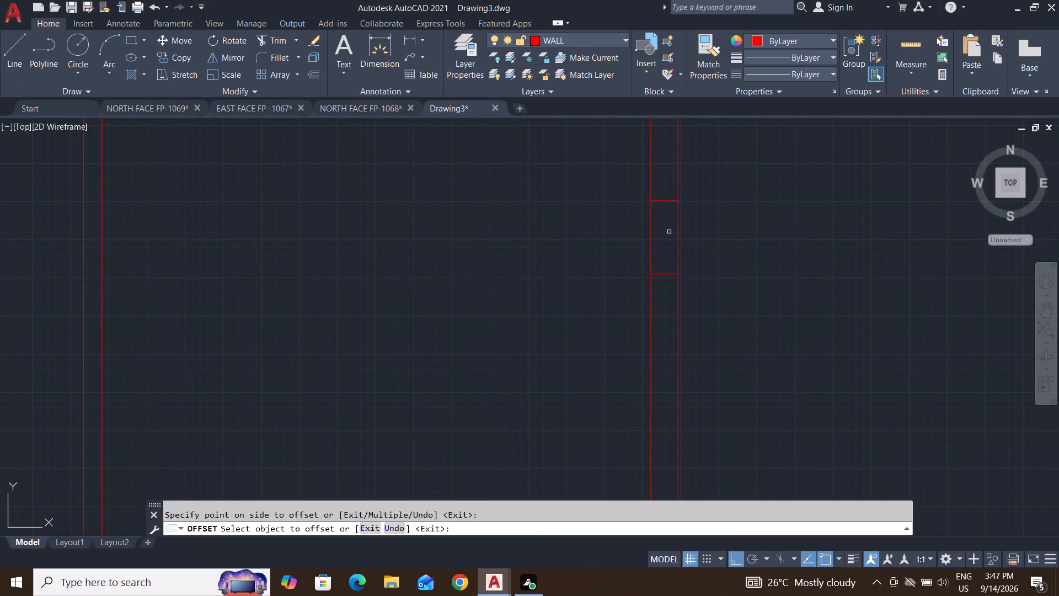
left_click(672, 280)
left_click(671, 354)
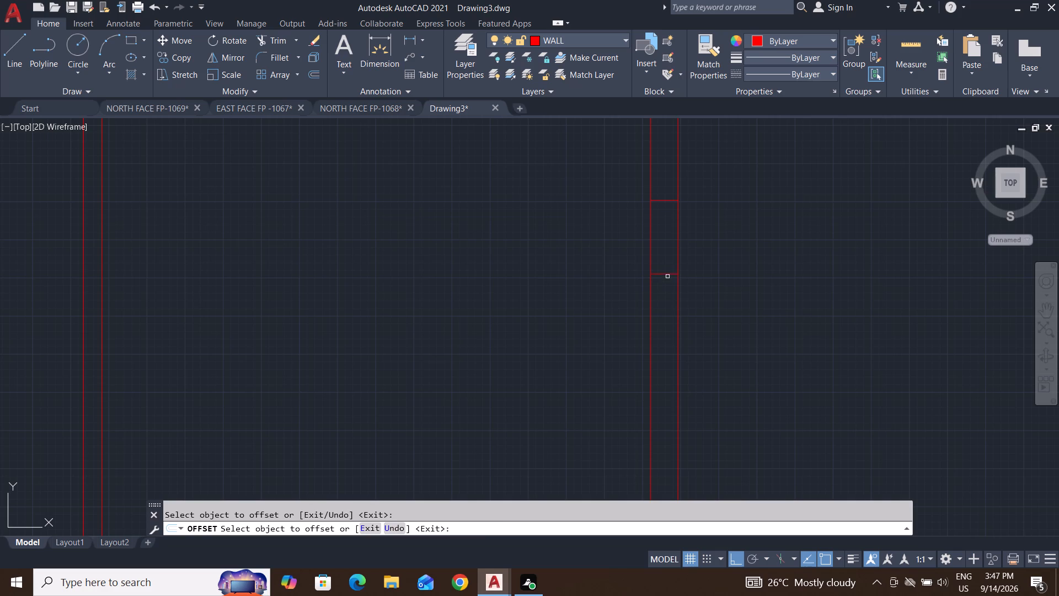
left_click(667, 273)
left_click_drag(667, 323, 667, 330)
key("Escape")
key("Escape")
key("Escape")
Trim both right wall lines between the outer cross lines, along with the middle cross line, to open the window gap.
type("TR")
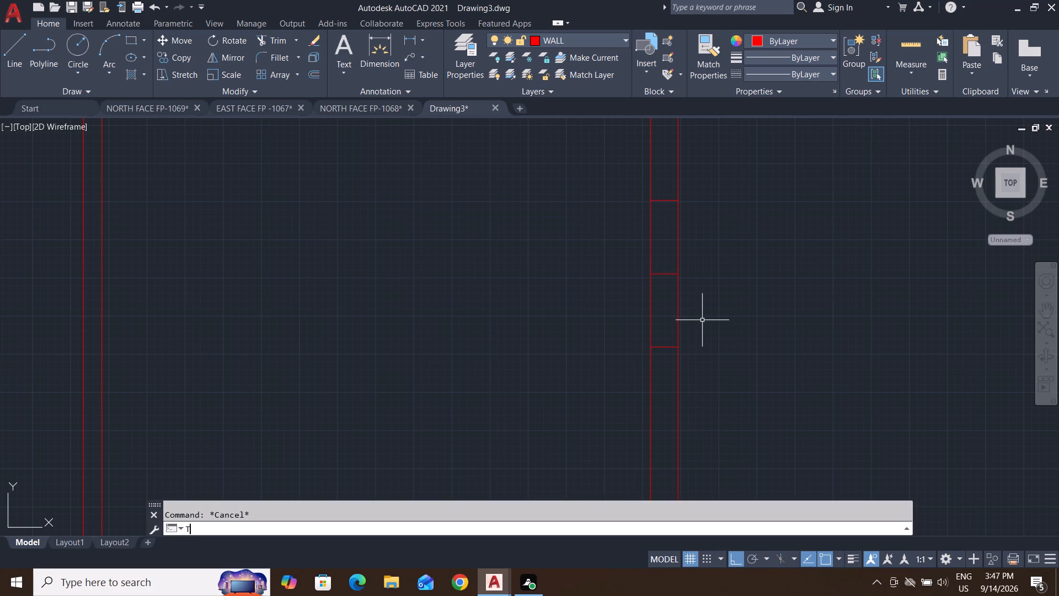
key("space")
key("space")
left_click(734, 326)
left_click(606, 226)
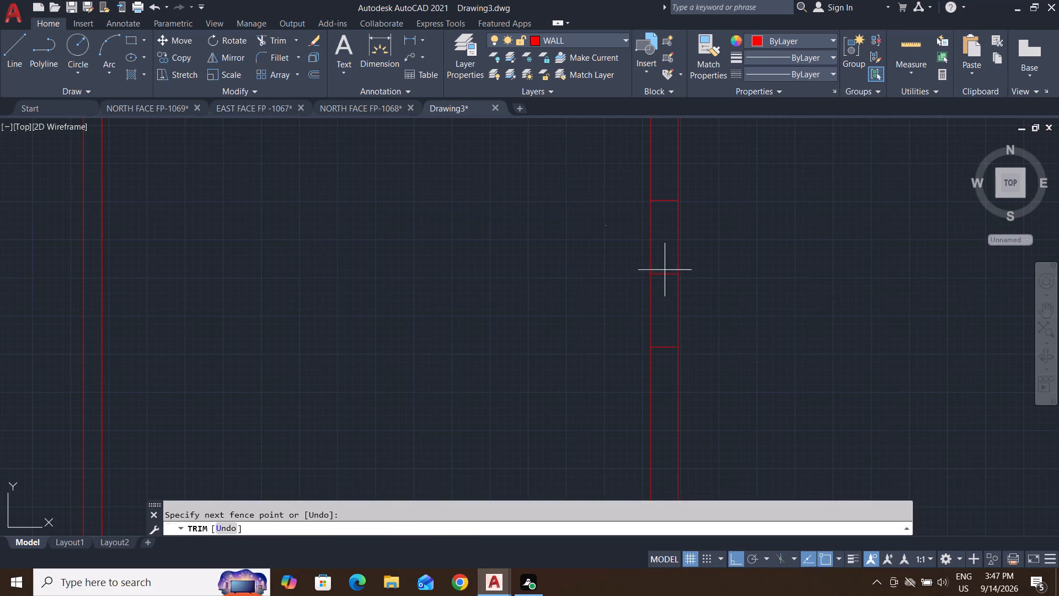
left_click(729, 330)
left_click(745, 218)
left_click(595, 339)
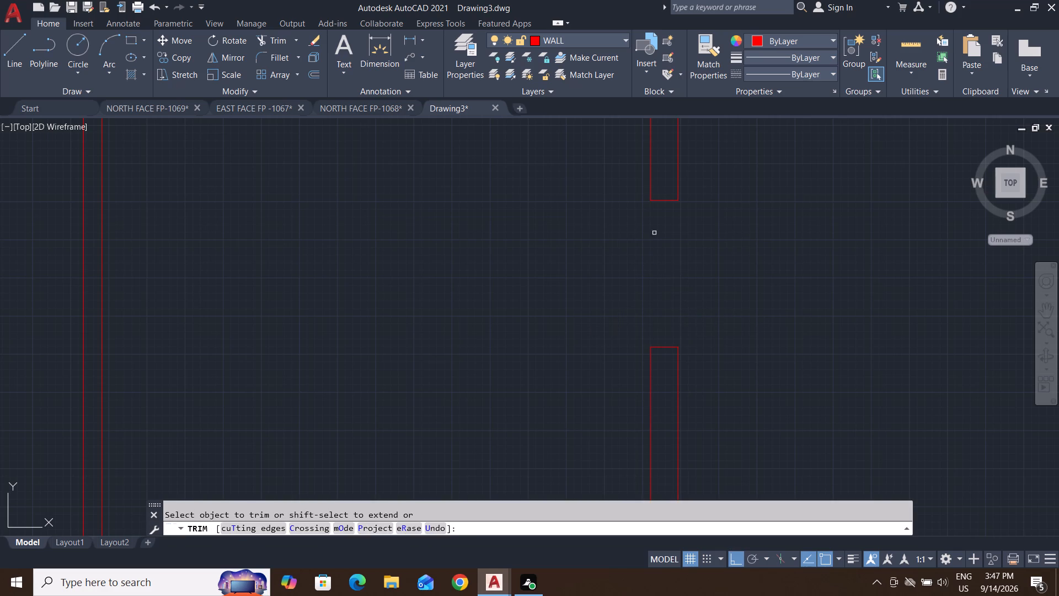
Remove the two remaining cross lines at the upper and lower ends of the right wall's new window gap.
left_click(668, 176)
left_click(661, 384)
key("Escape")
key("Escape")
key("Escape")
Draw a rectangle on the WINDOWS layer filling the new right wall gap, from its upper-left to its lower-right corner.
left_click(607, 44)
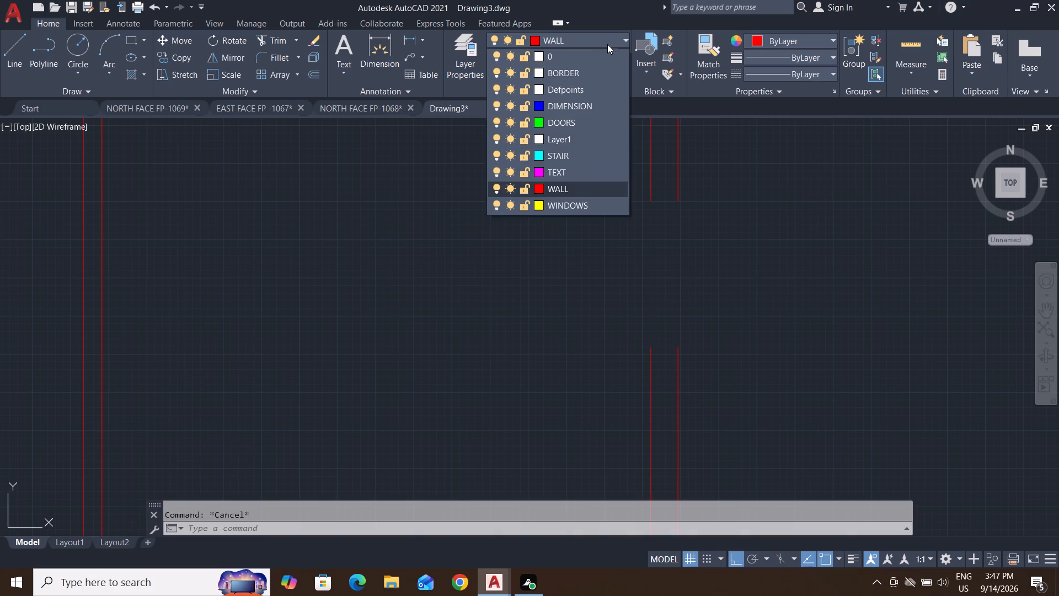
left_click(578, 207)
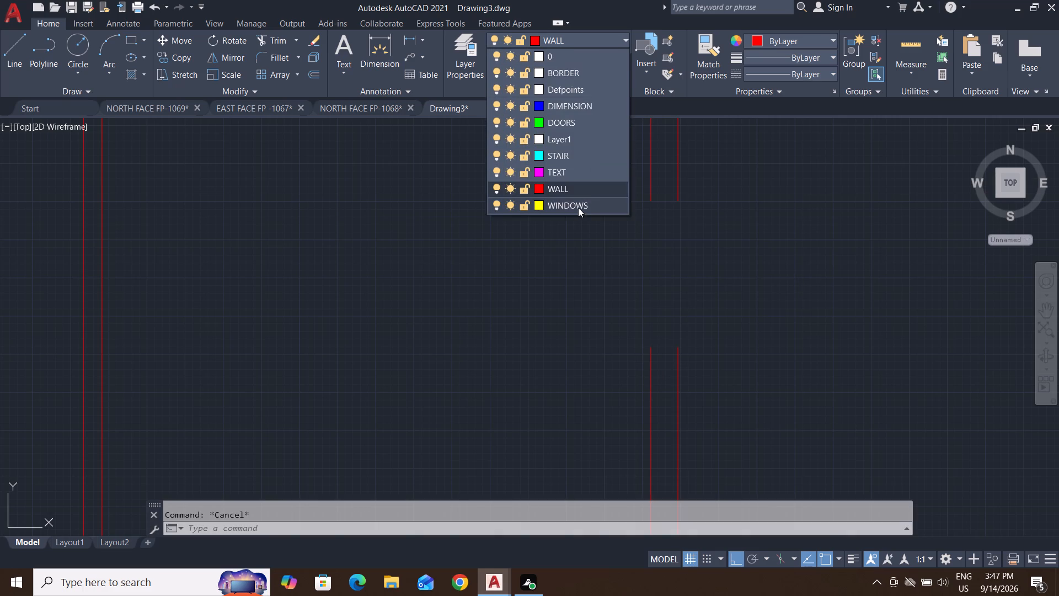
left_click(131, 40)
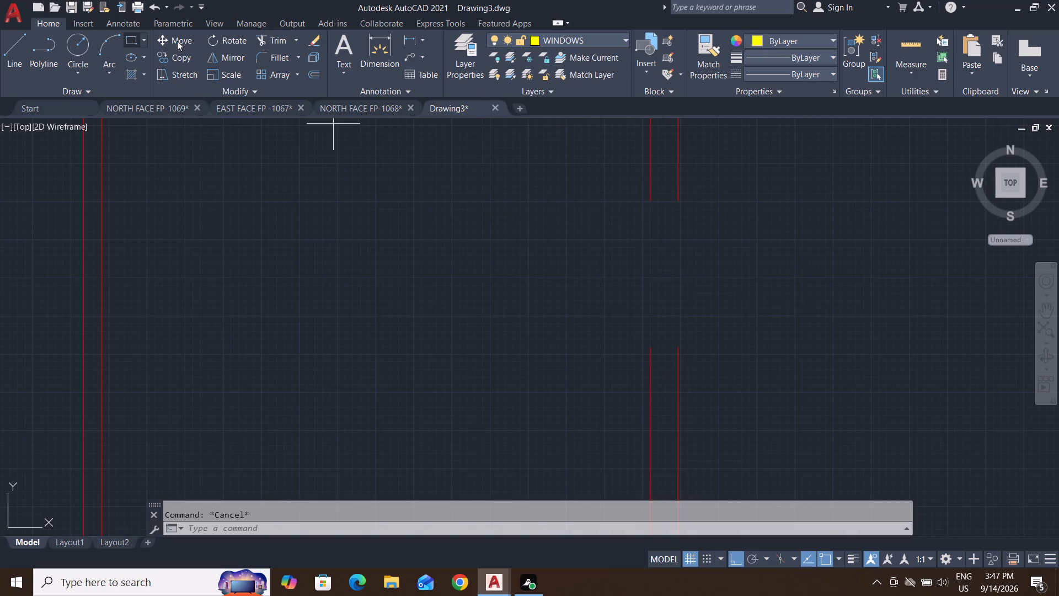
left_click(648, 199)
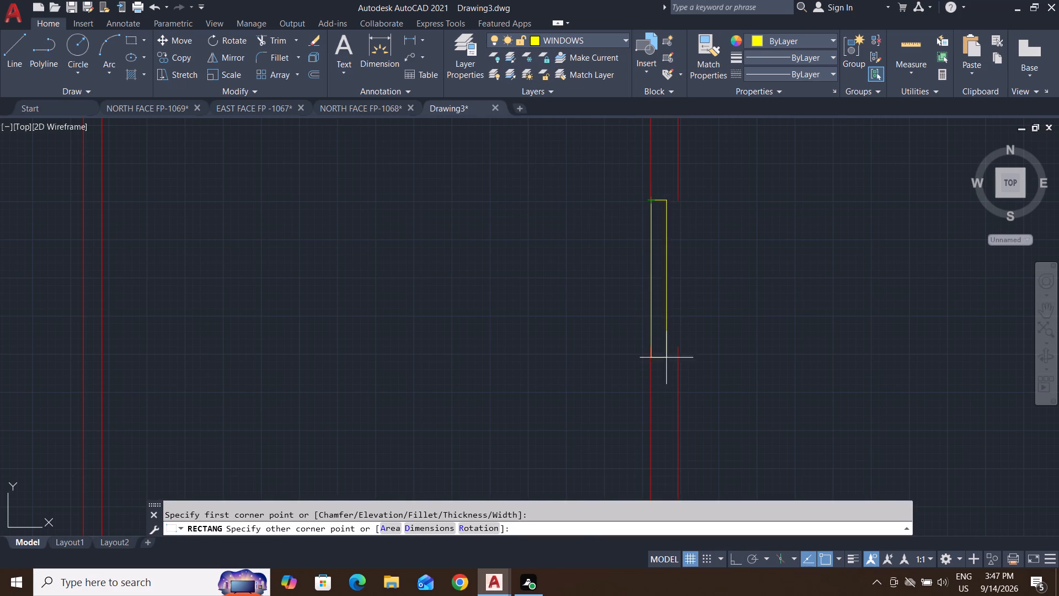
left_click(679, 348)
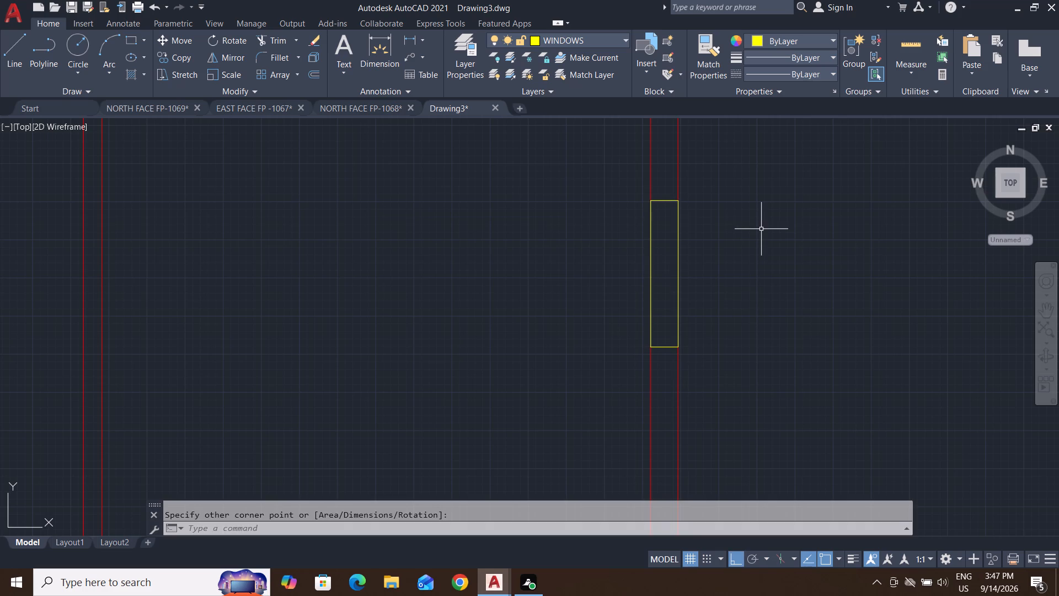
Draw a vertical centre line inside the new window rectangle, from its top edge's midpoint to its bottom edge's midpoint.
key("space")
left_click(13, 51)
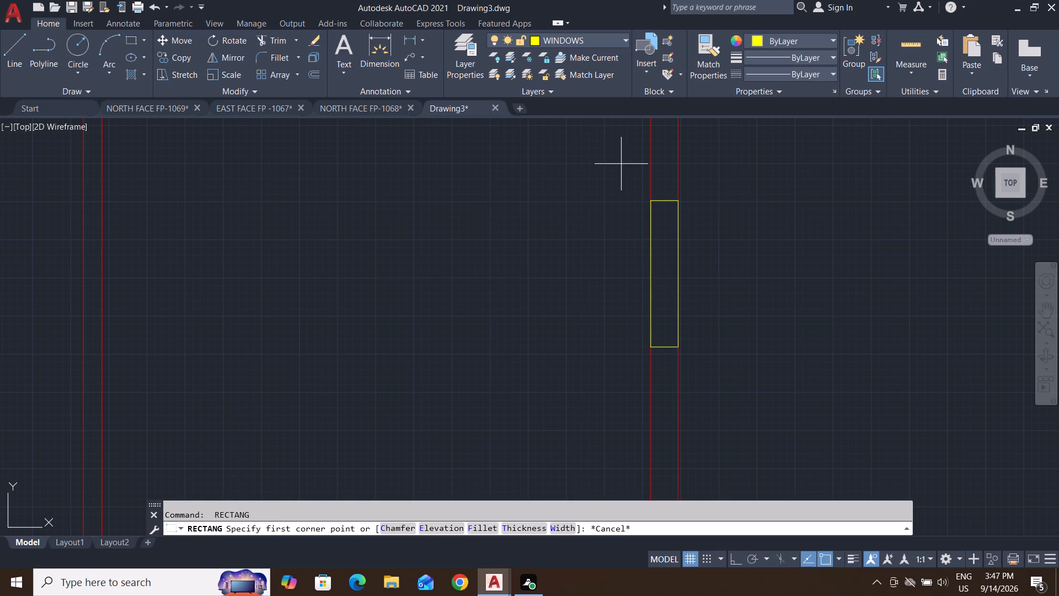
left_click(662, 202)
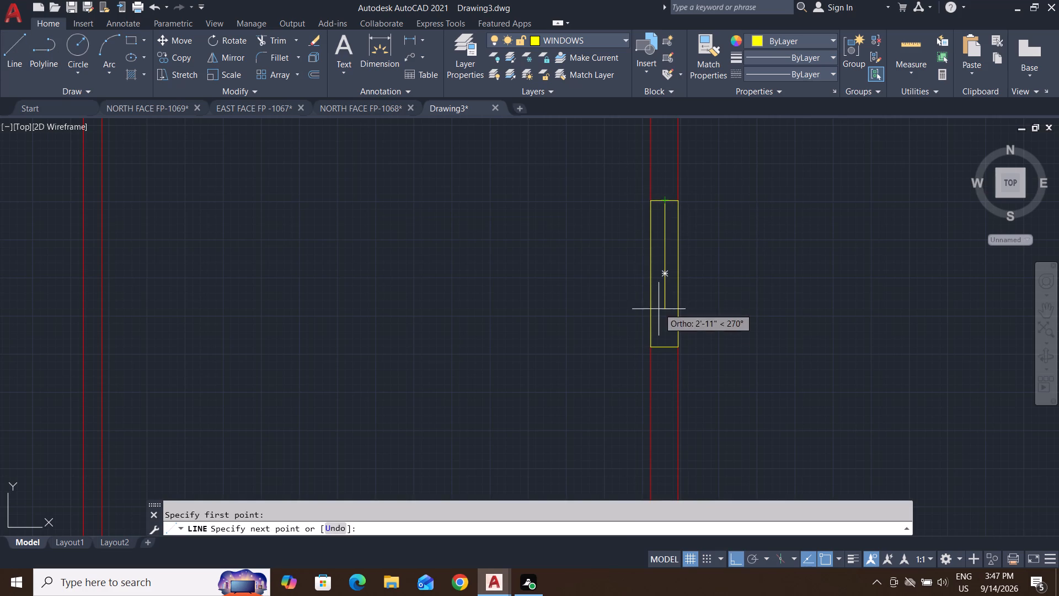
left_click(665, 348)
key("Escape")
key("Escape")
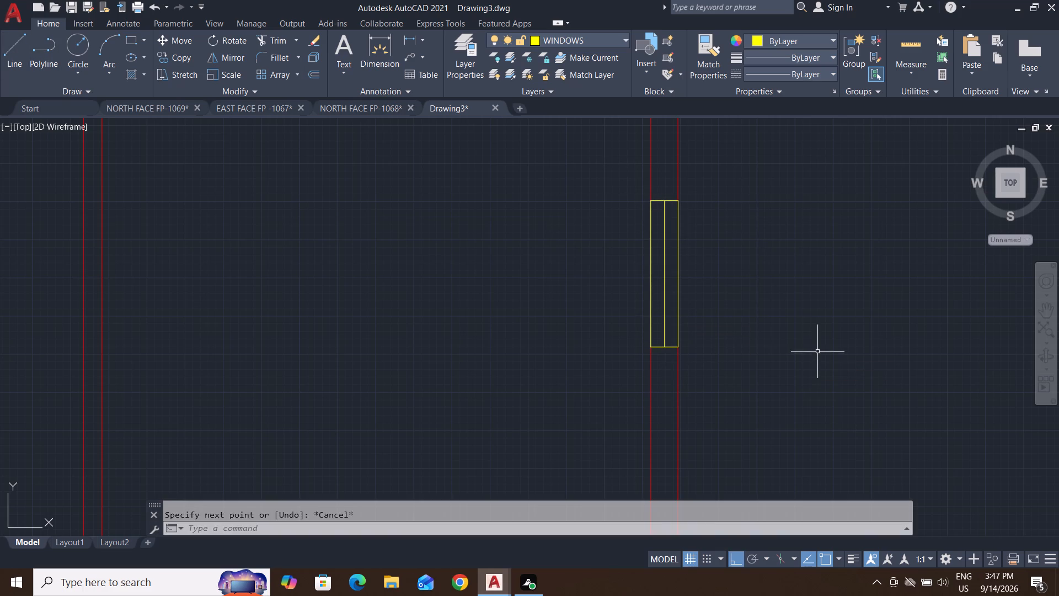
key("Escape")
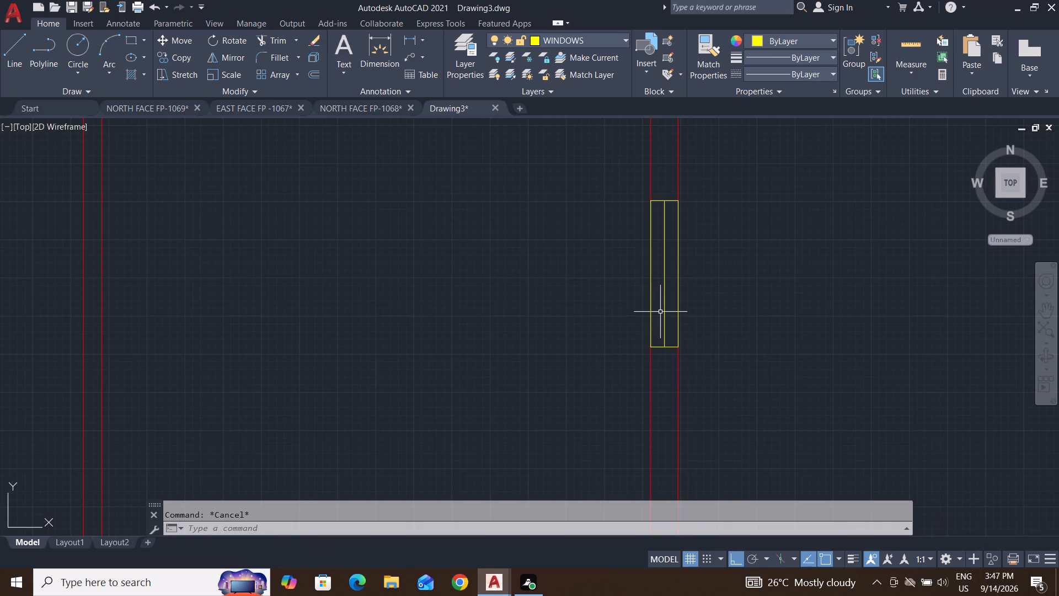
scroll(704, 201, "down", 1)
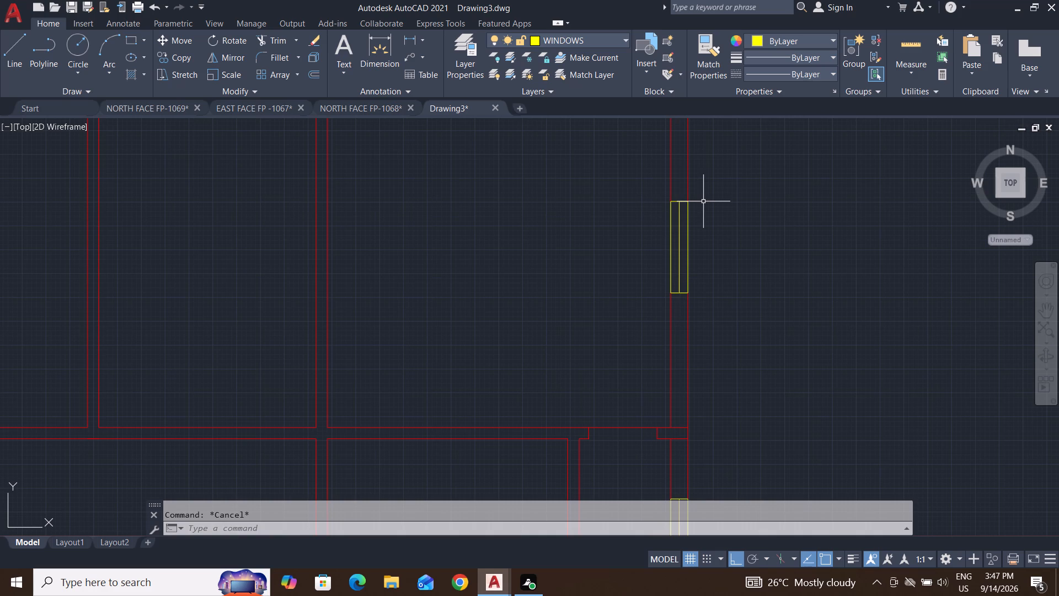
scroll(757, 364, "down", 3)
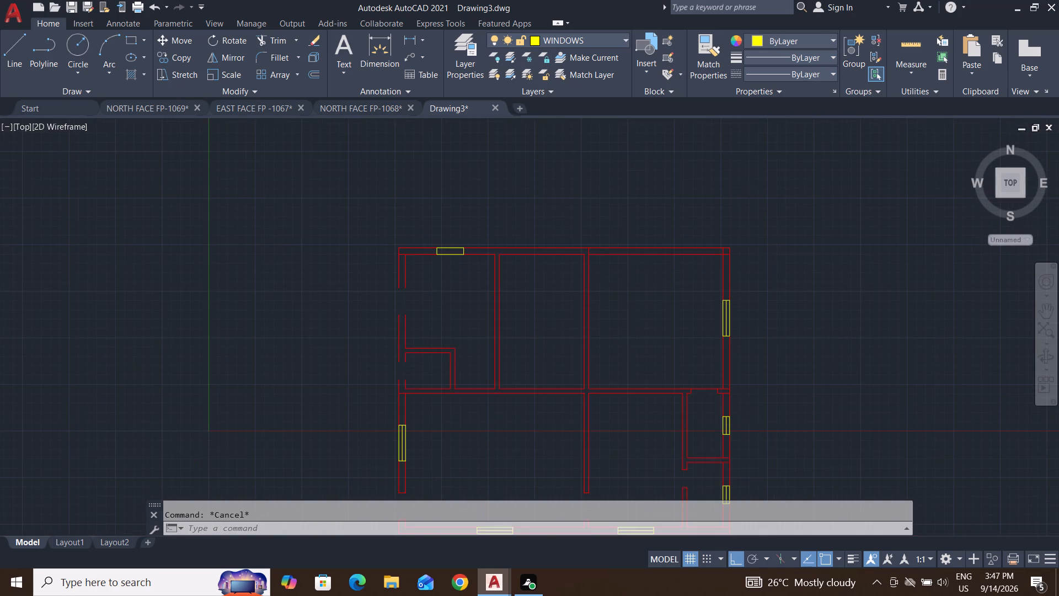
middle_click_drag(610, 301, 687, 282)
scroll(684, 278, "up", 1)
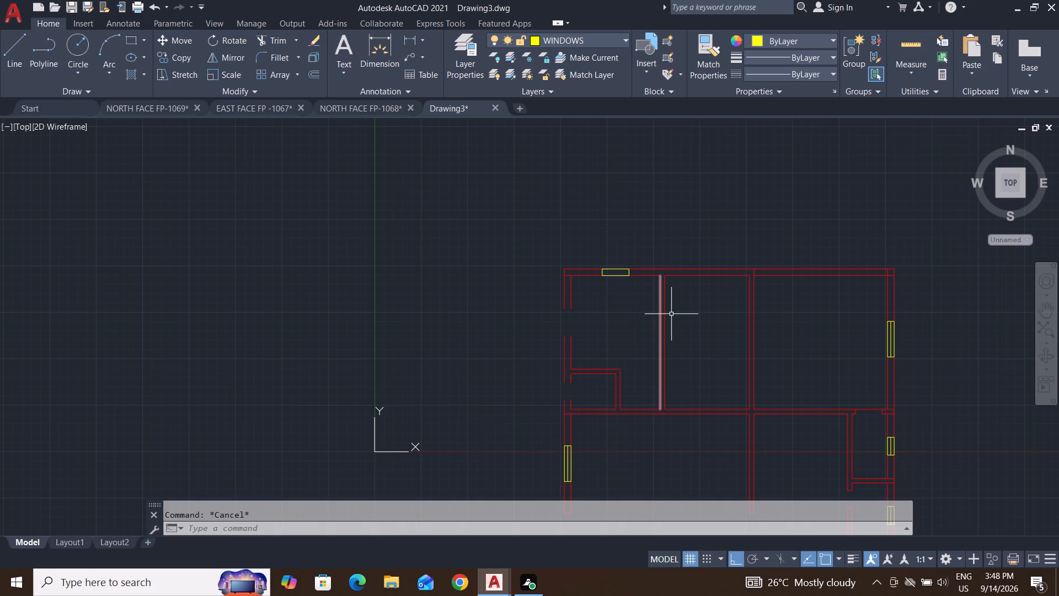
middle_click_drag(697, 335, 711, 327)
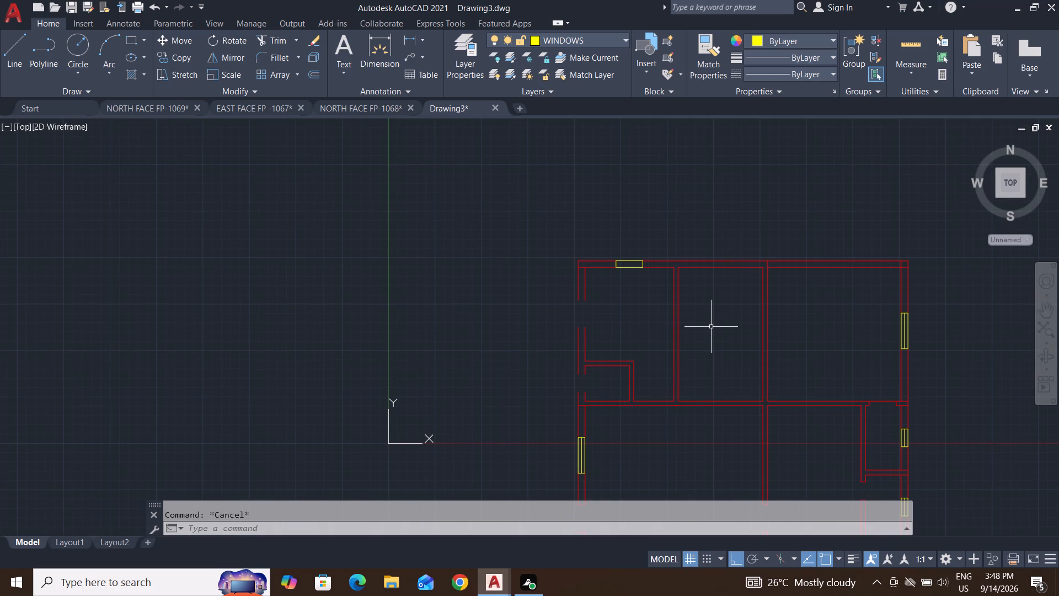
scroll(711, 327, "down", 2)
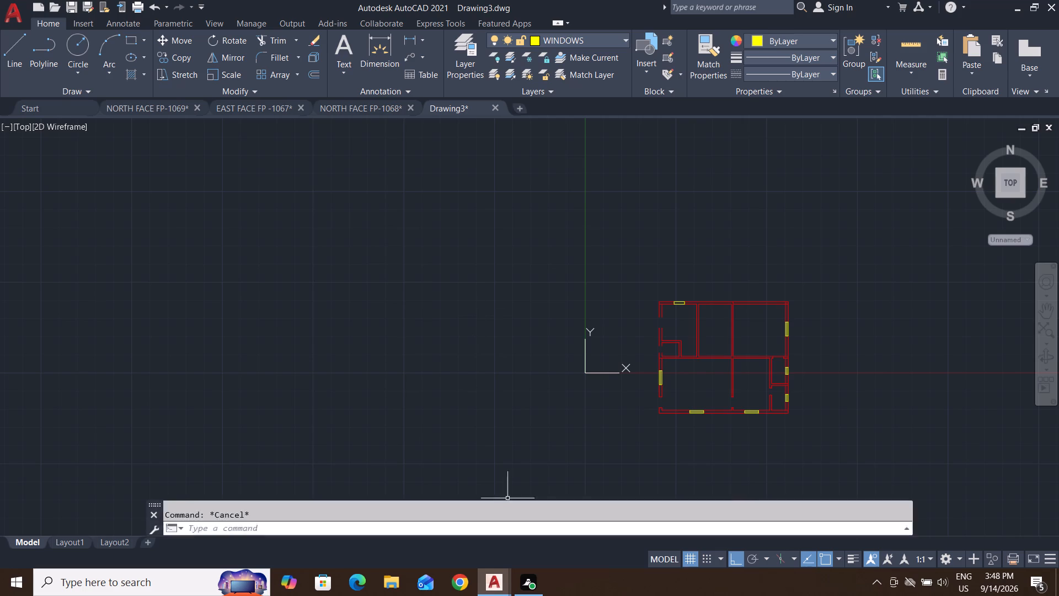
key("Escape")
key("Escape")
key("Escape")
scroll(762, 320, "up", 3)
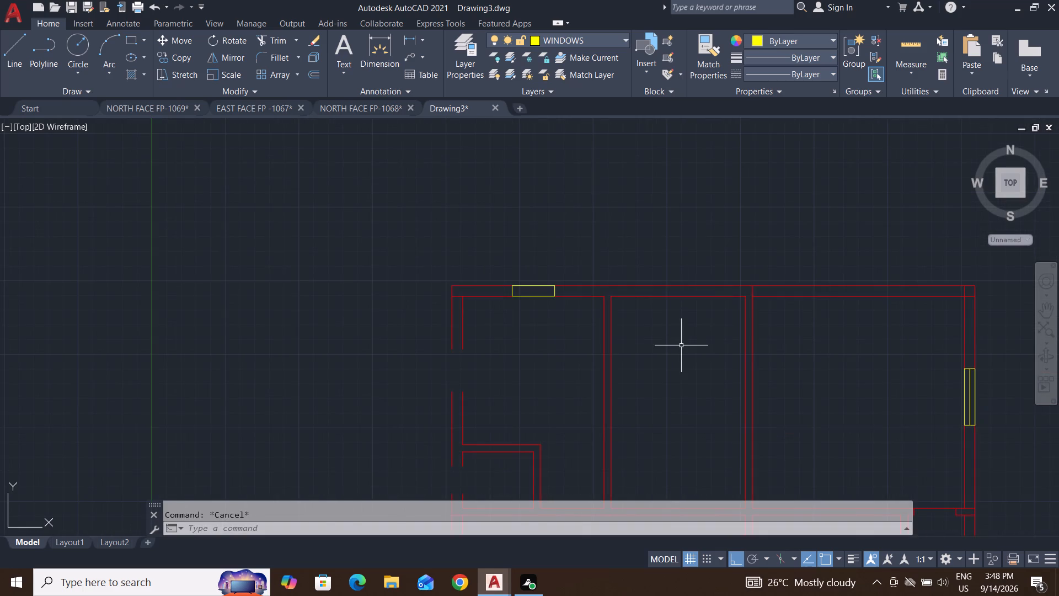
Extend the left partition's right line and the right partition's left line up to the top wall's outer line.
middle_click_drag(686, 346, 698, 354)
key("Escape")
key("Escape")
type("EX")
key("space")
key("space")
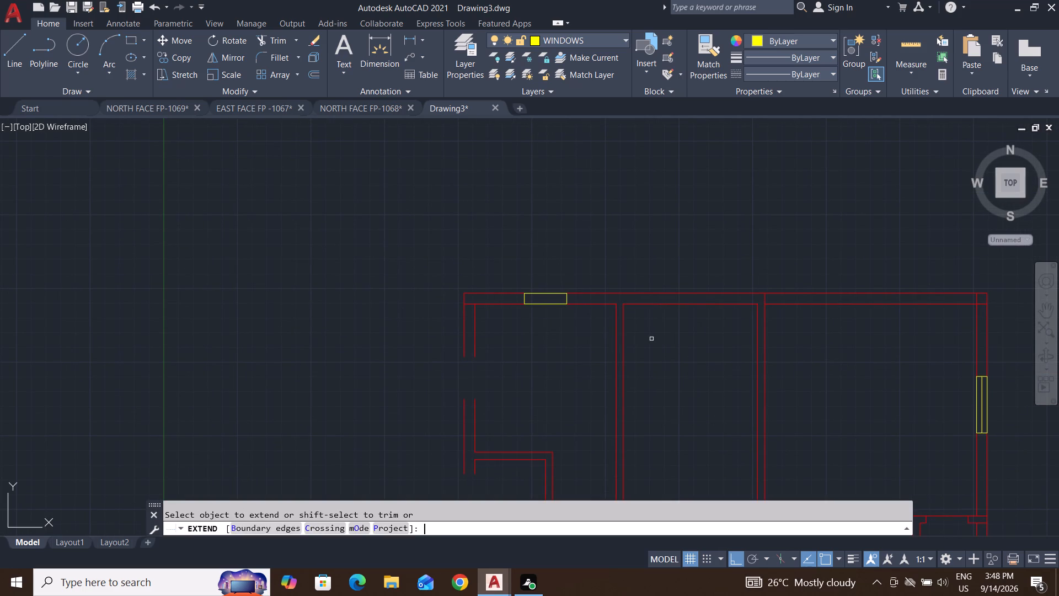
left_click(624, 312)
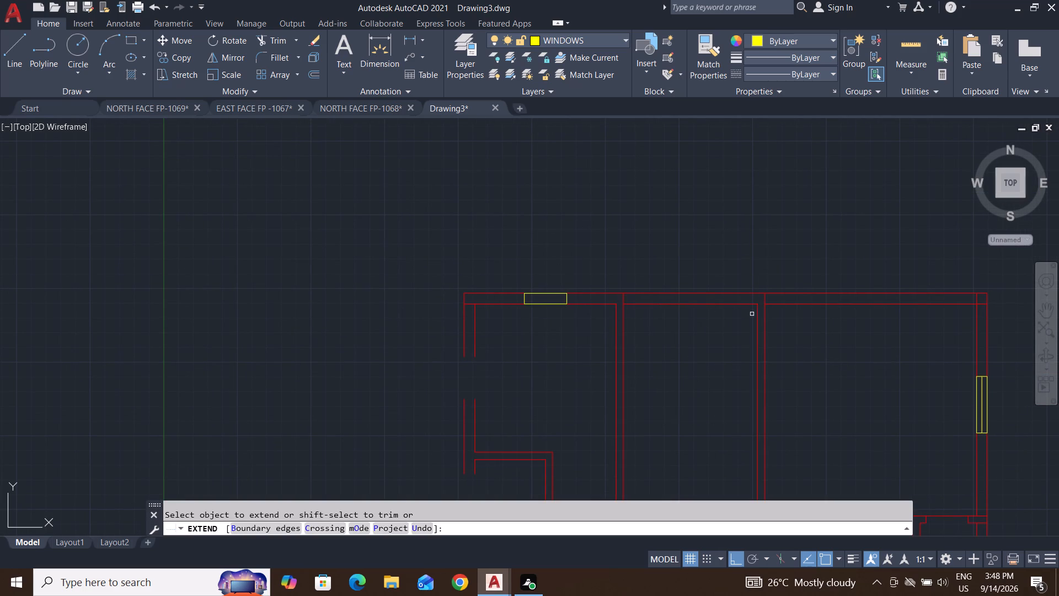
left_click(755, 319)
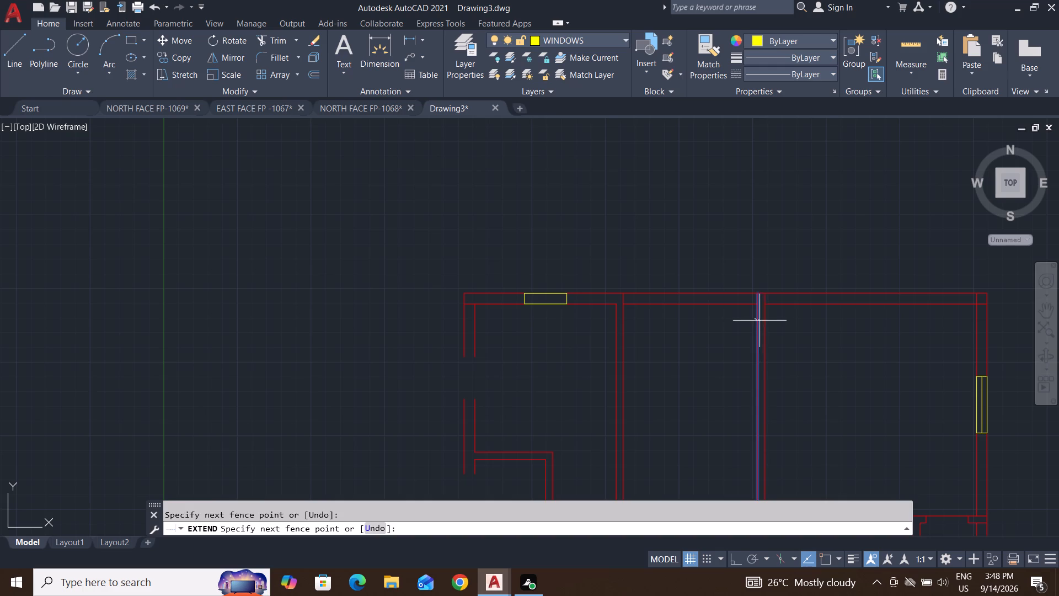
left_click(760, 321)
key("Escape")
key("Escape")
key("Escape")
Draw a short cross line through the top wall from the midpoint of the middle room's inner wall line.
left_click(14, 45)
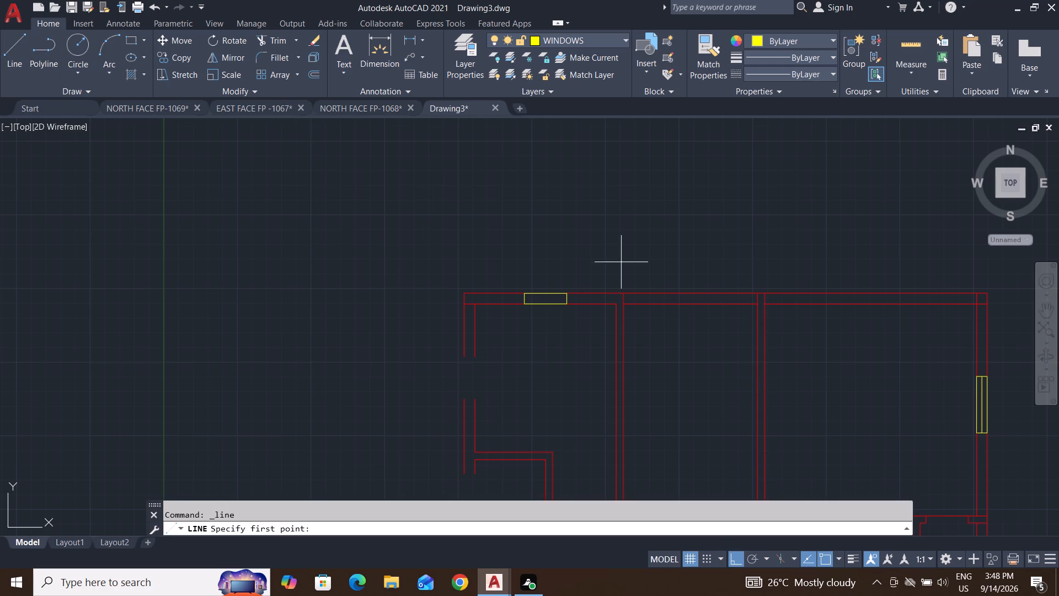
left_click(692, 303)
left_click(692, 290)
key("Escape")
key("Escape")
key("Escape")
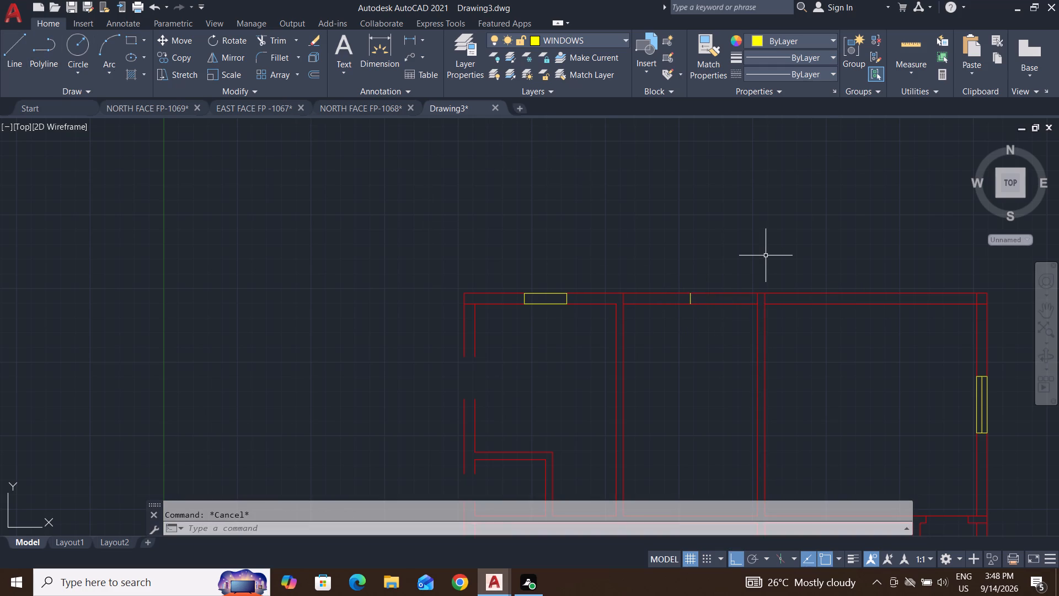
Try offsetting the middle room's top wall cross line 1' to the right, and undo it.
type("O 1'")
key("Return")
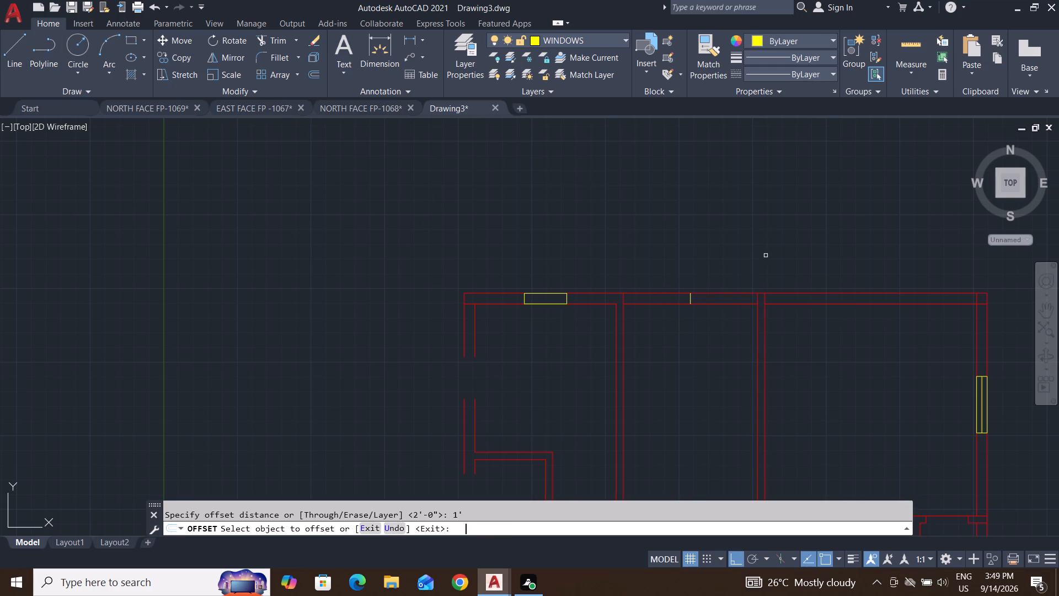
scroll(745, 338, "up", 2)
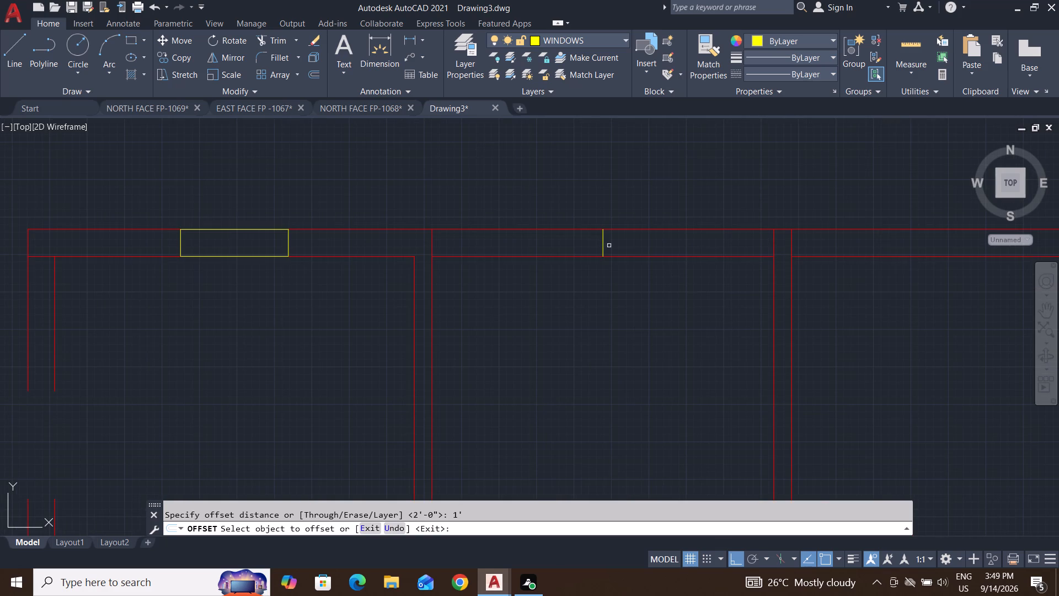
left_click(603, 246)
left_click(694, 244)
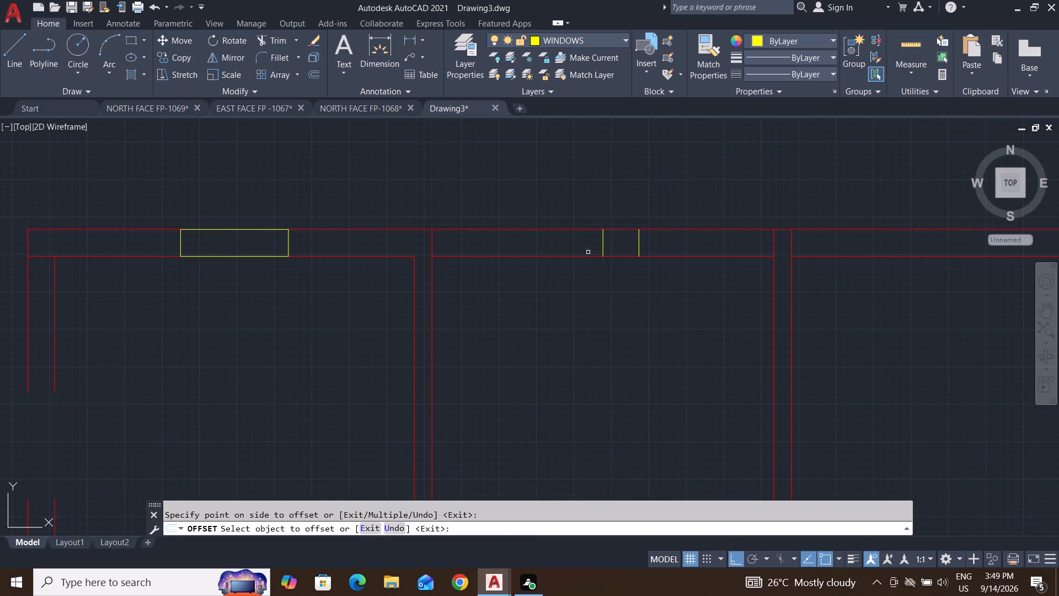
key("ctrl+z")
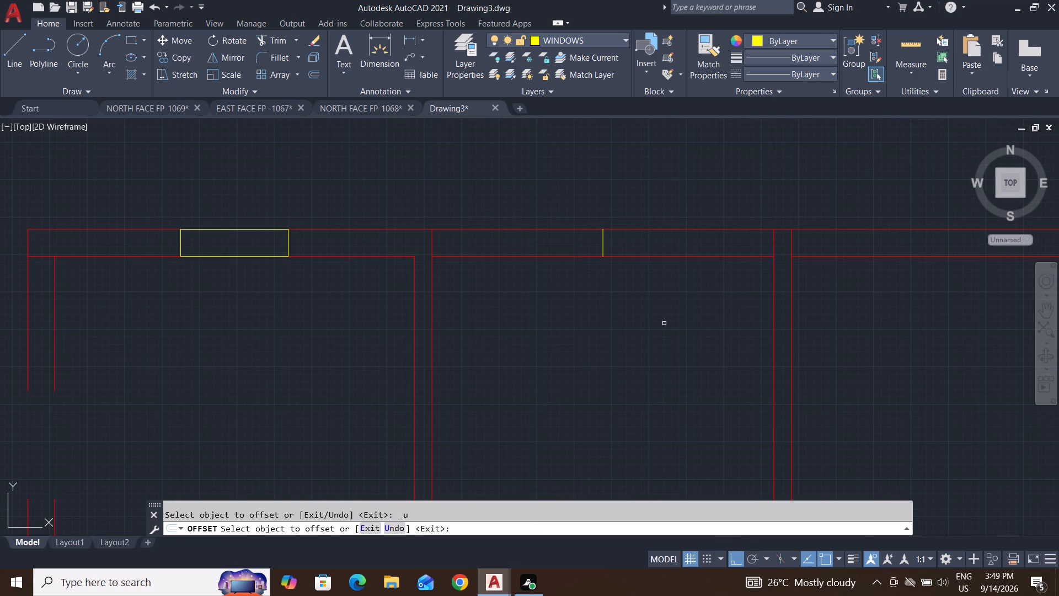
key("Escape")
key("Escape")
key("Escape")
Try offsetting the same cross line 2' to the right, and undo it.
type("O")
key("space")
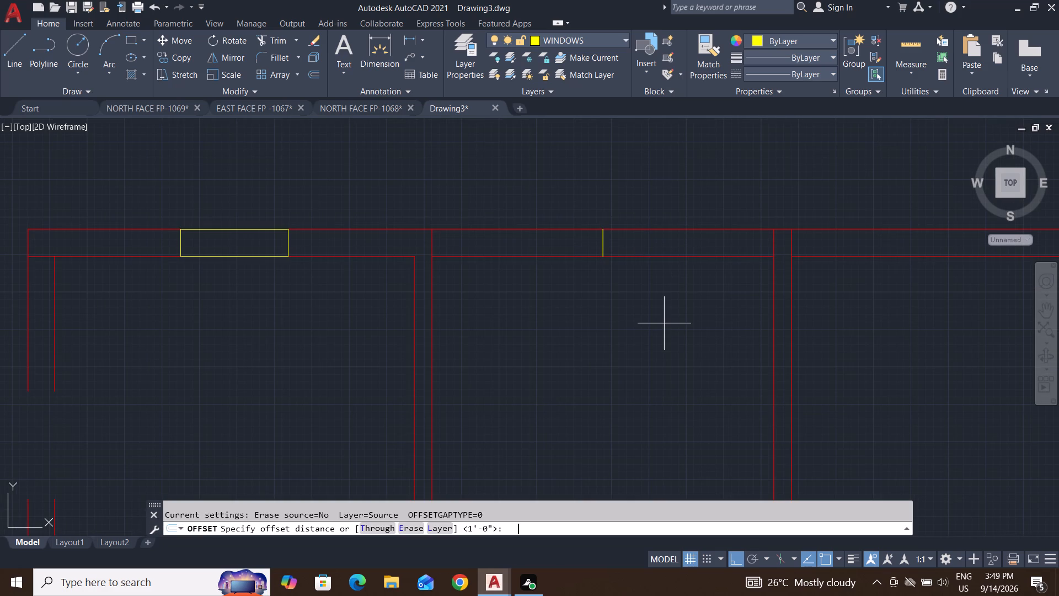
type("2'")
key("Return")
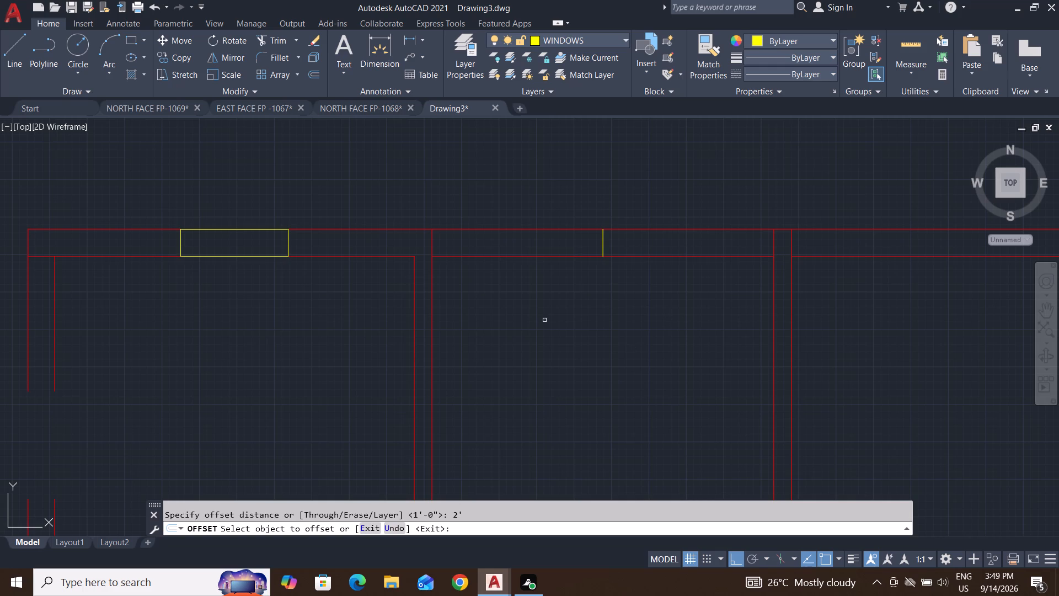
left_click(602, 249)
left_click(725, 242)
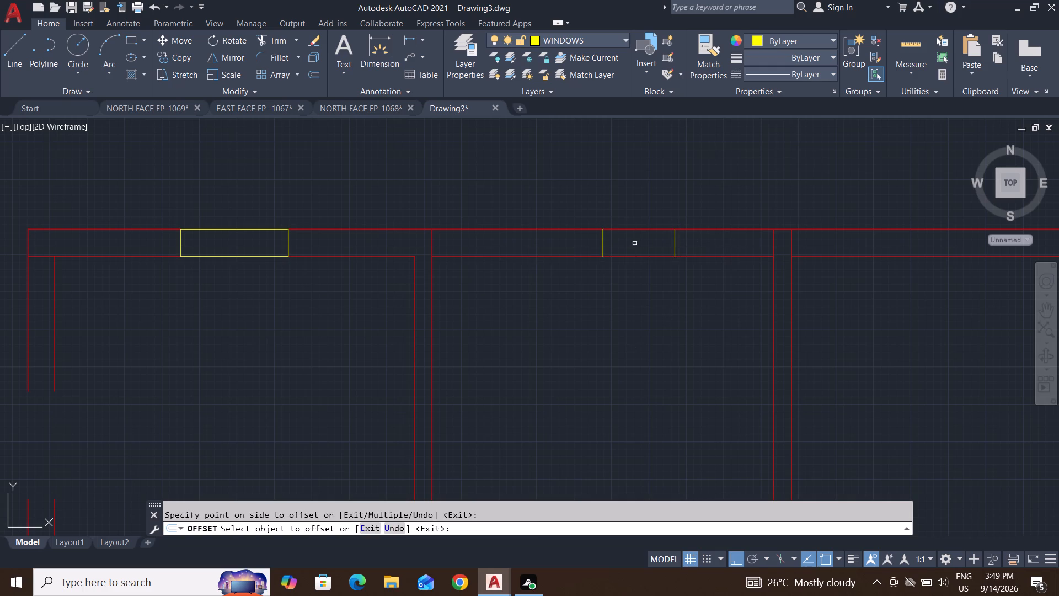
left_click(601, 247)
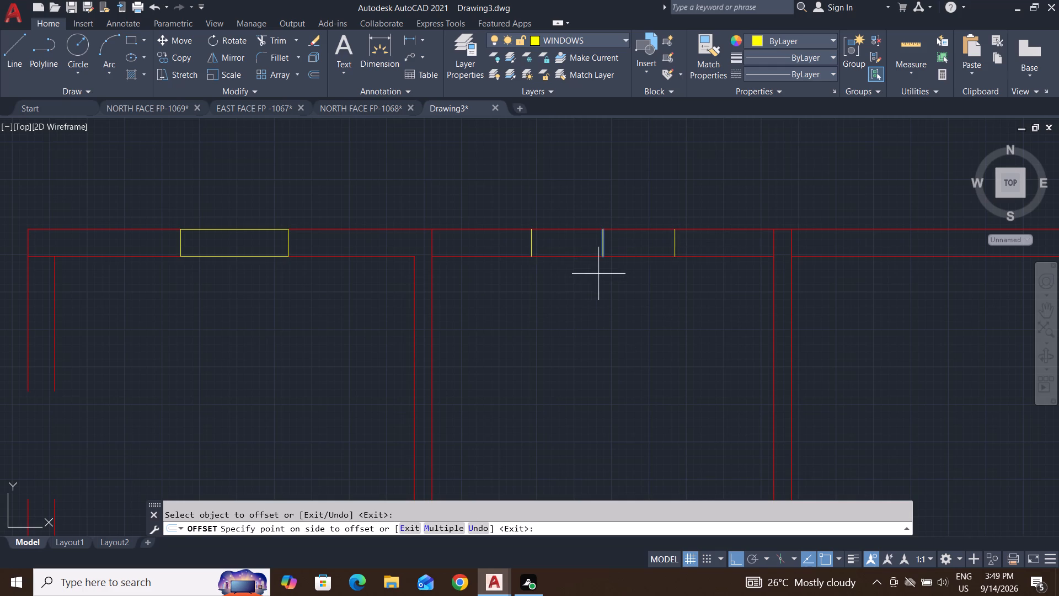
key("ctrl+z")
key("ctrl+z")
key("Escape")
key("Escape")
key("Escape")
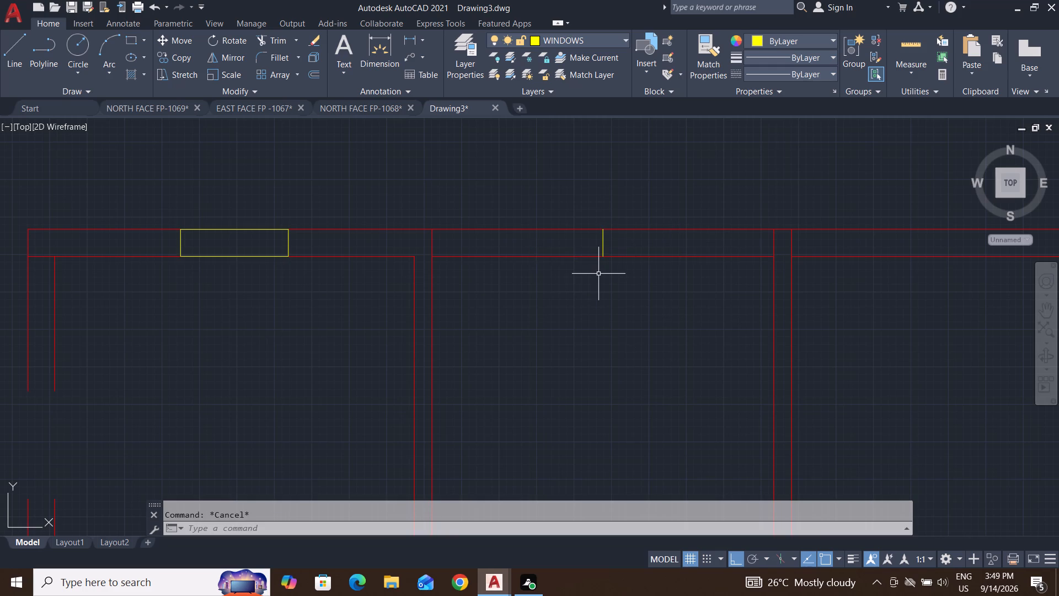
Offset the middle room's top wall cross line 1'6" to both its right and its left.
type("O 1'6\"")
key("Return")
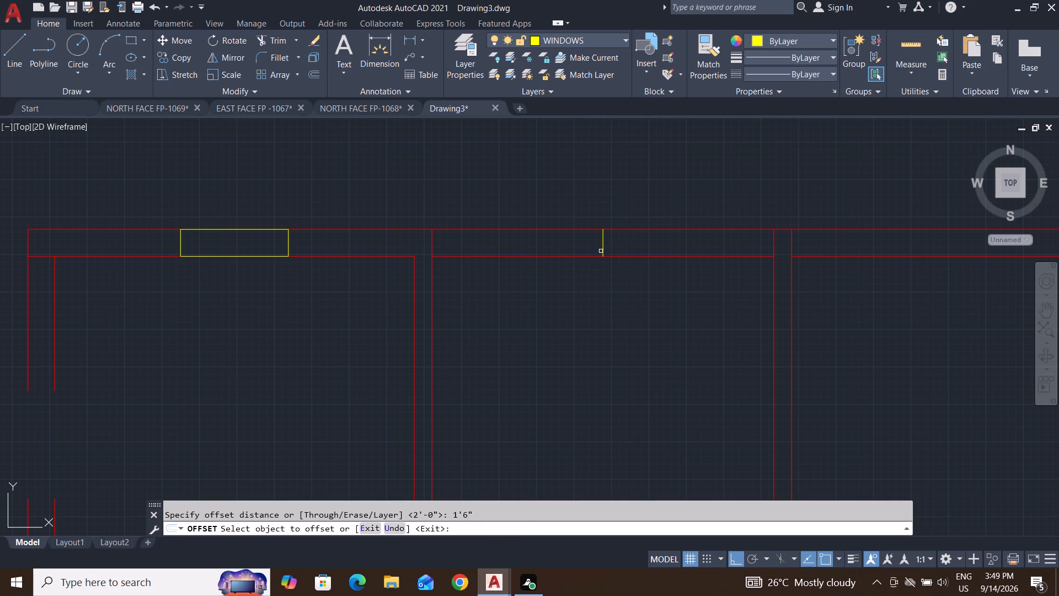
left_click(602, 242)
left_click(702, 254)
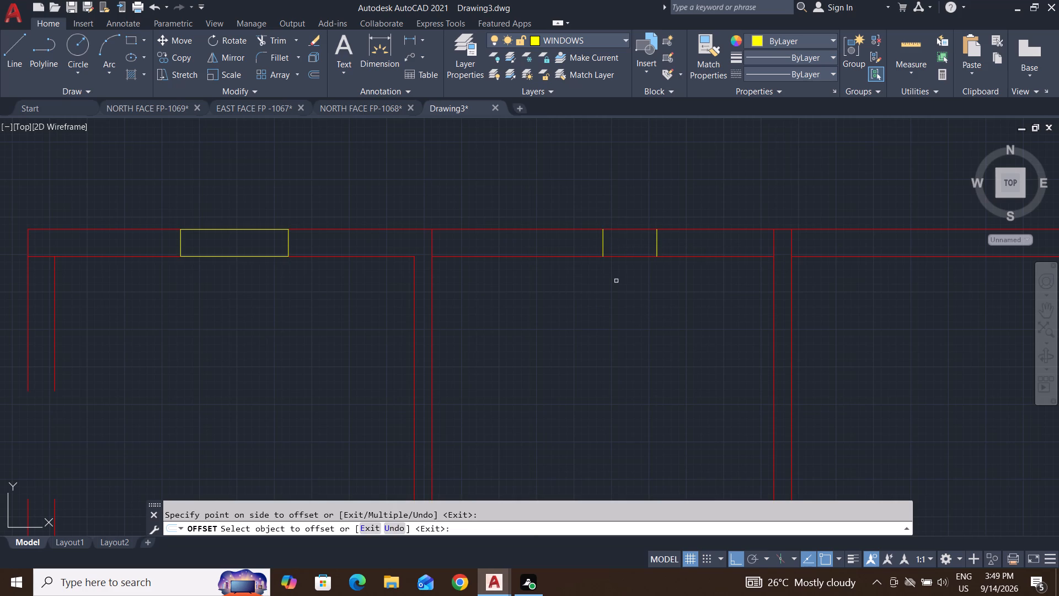
left_click(602, 249)
left_click(559, 248)
key("Escape")
key("Escape")
key("Escape")
key("Escape")
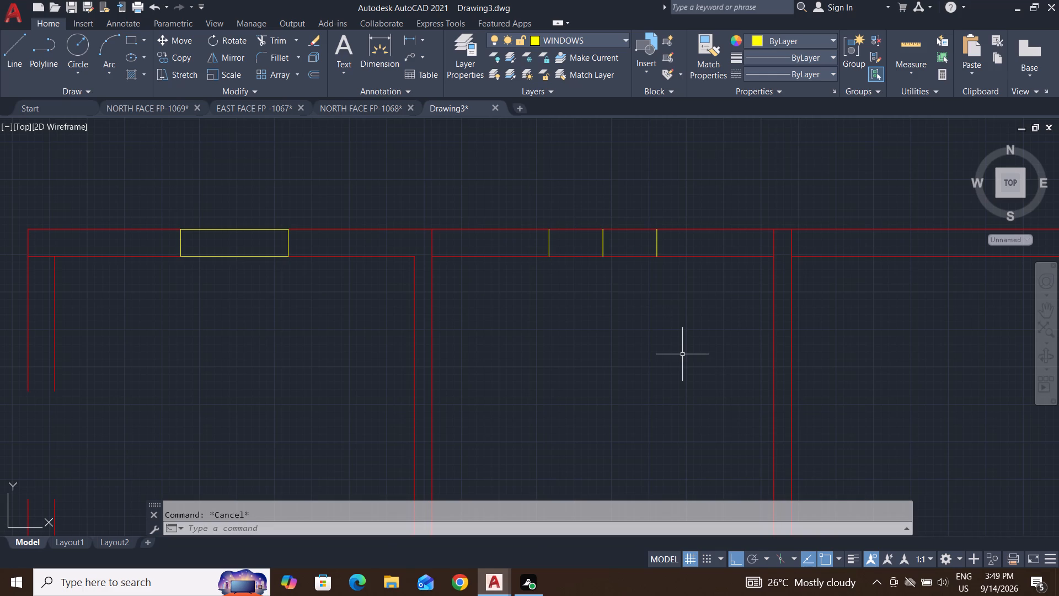
Trim both top wall lines between the outer cross lines and remove all three cross lines to open the window gap.
type("TR")
key("space")
key("space")
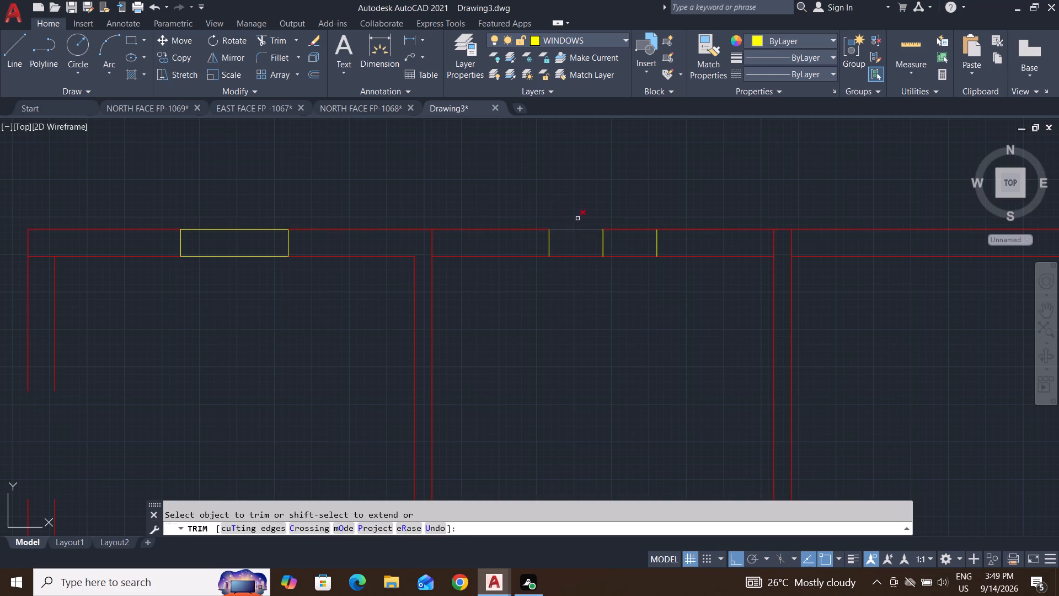
left_click(562, 215)
left_click(703, 331)
left_click(630, 196)
left_click(630, 345)
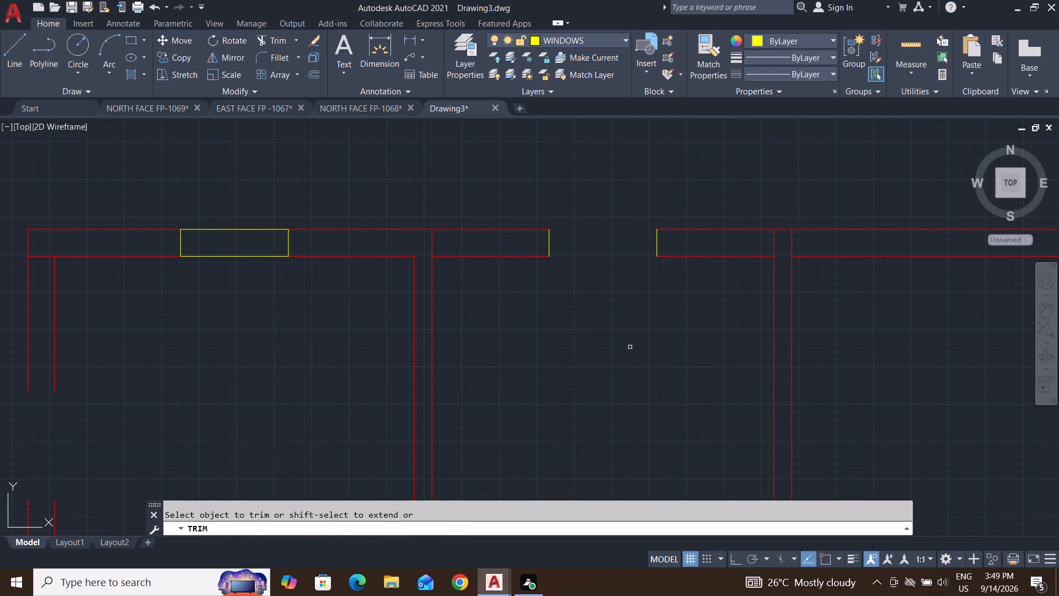
left_click(541, 246)
left_click(739, 242)
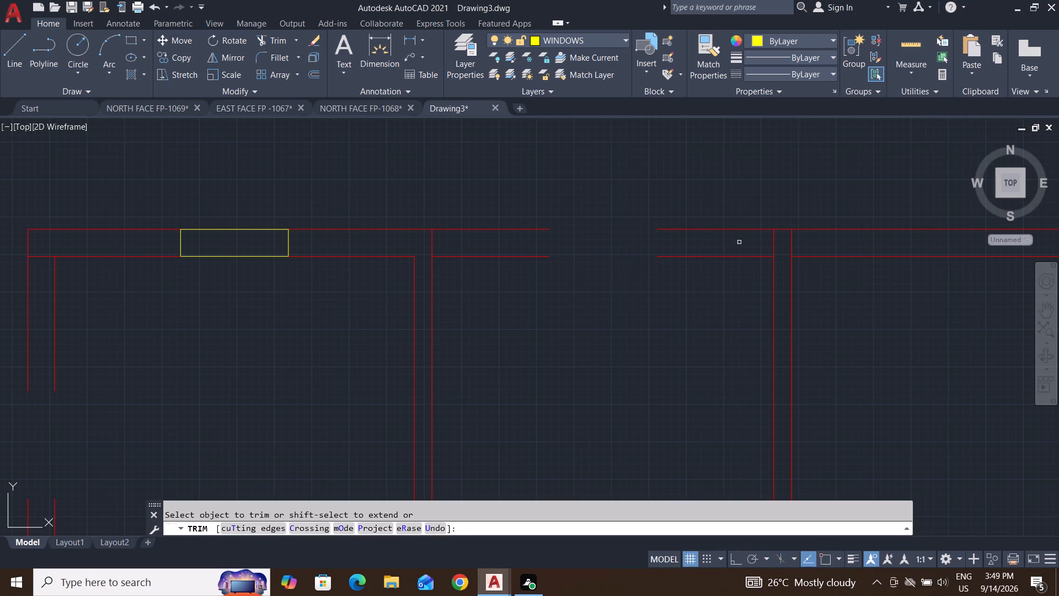
Trim away both right partition lines where they run through the thickness of the top wall.
left_click(719, 242)
left_click(867, 235)
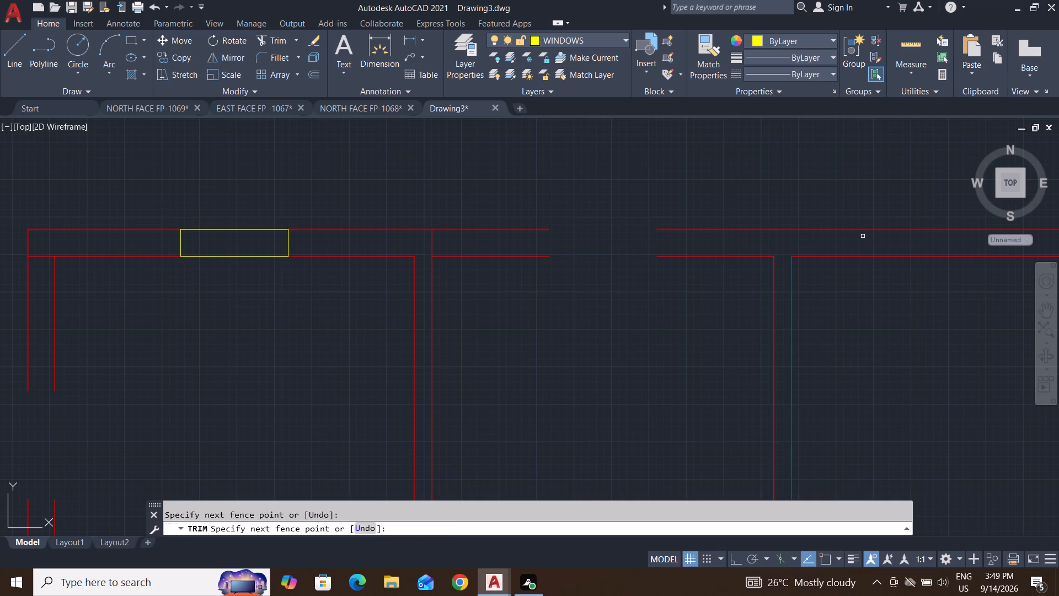
key("Escape")
key("Escape")
key("Escape")
key("Escape")
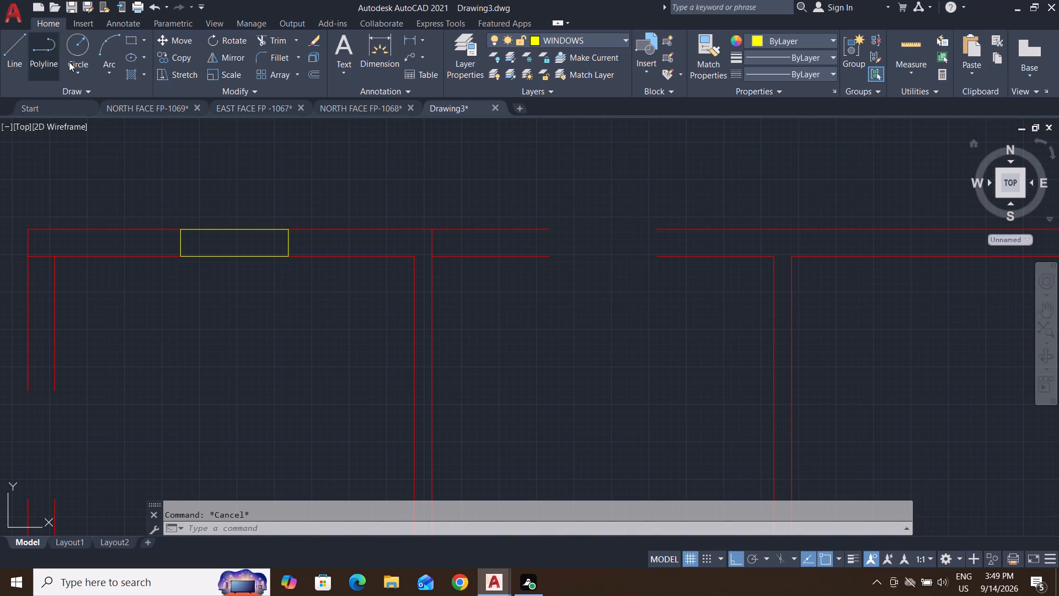
Draw a rectangle on the WINDOWS layer filling the middle room's top wall gap, from its upper-left to its lower-right corner.
left_click(133, 41)
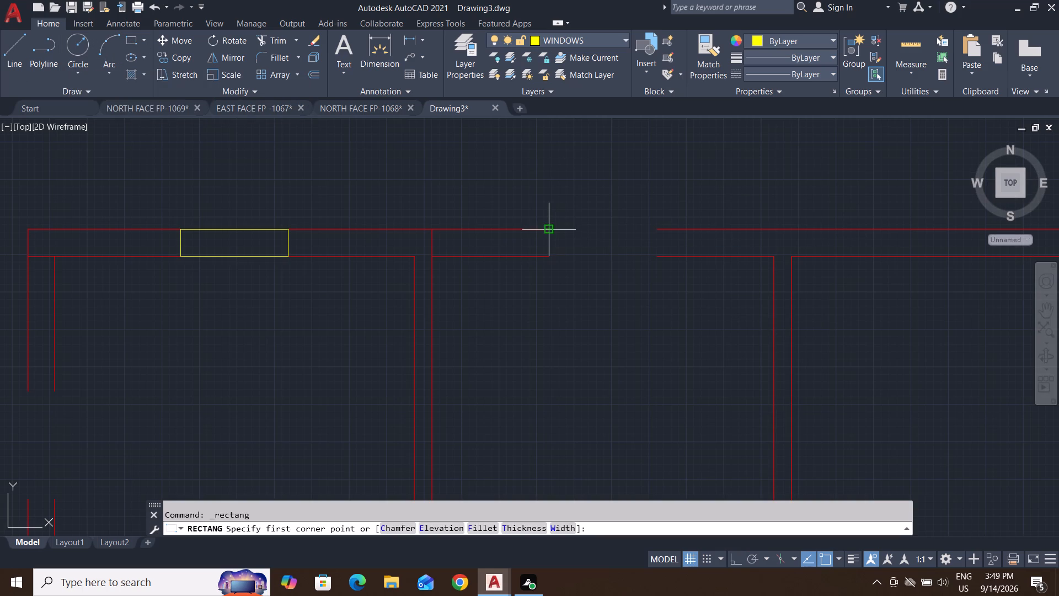
left_click(550, 227)
left_click(658, 259)
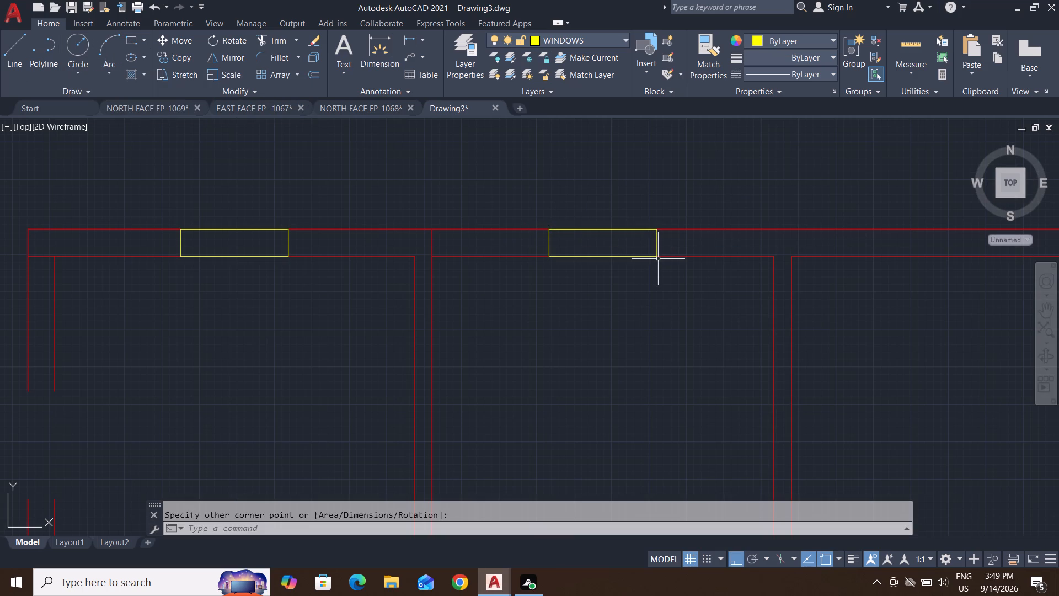
key("Escape")
key("Escape")
key("Escape")
key("Escape")
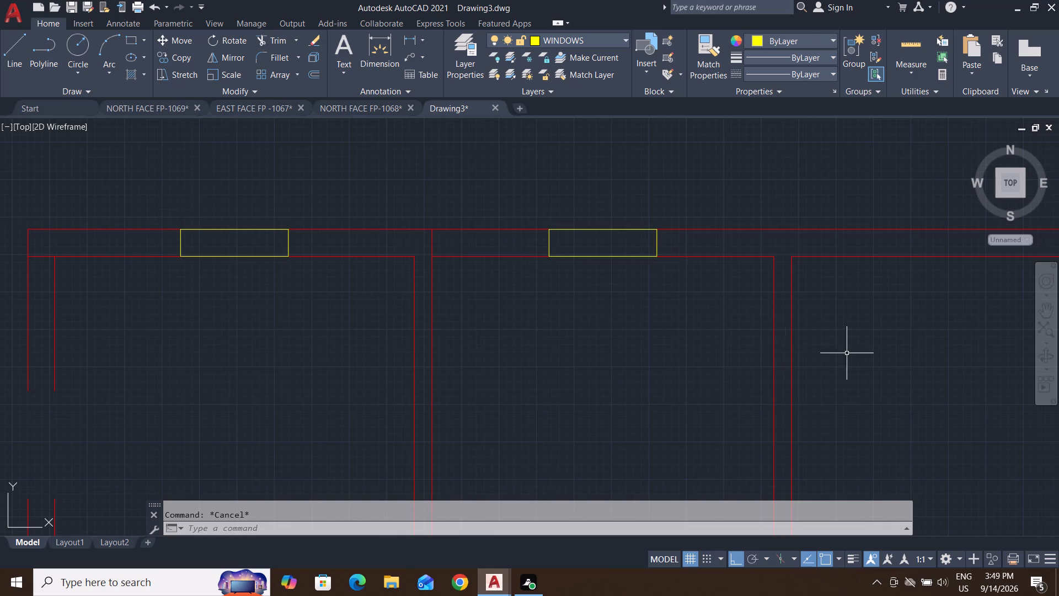
Draw a horizontal centre line inside the new window rectangle, from its left edge's midpoint to its right edge's midpoint.
left_click(11, 46)
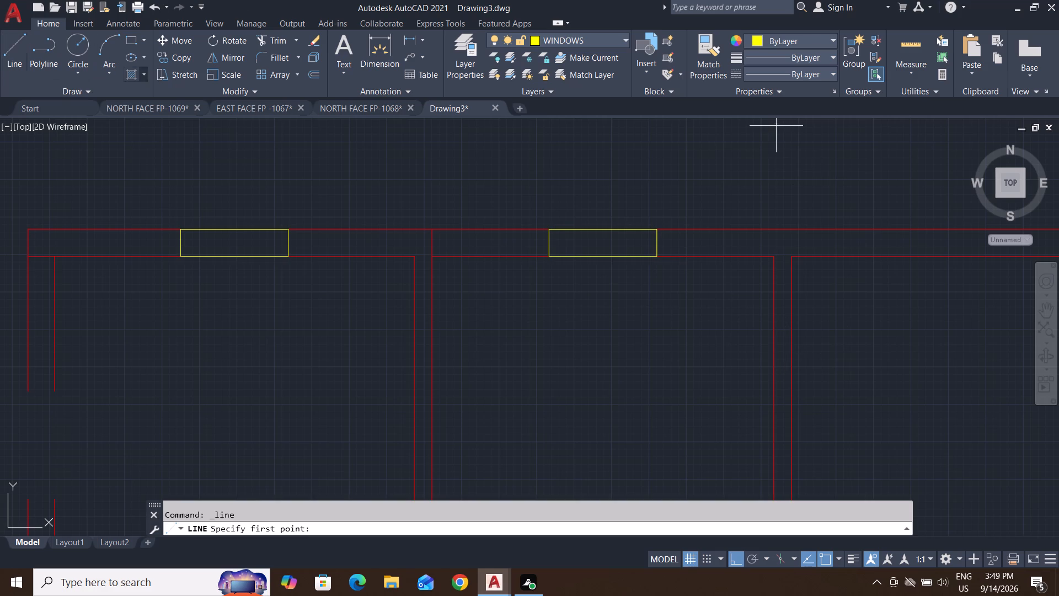
left_click(547, 242)
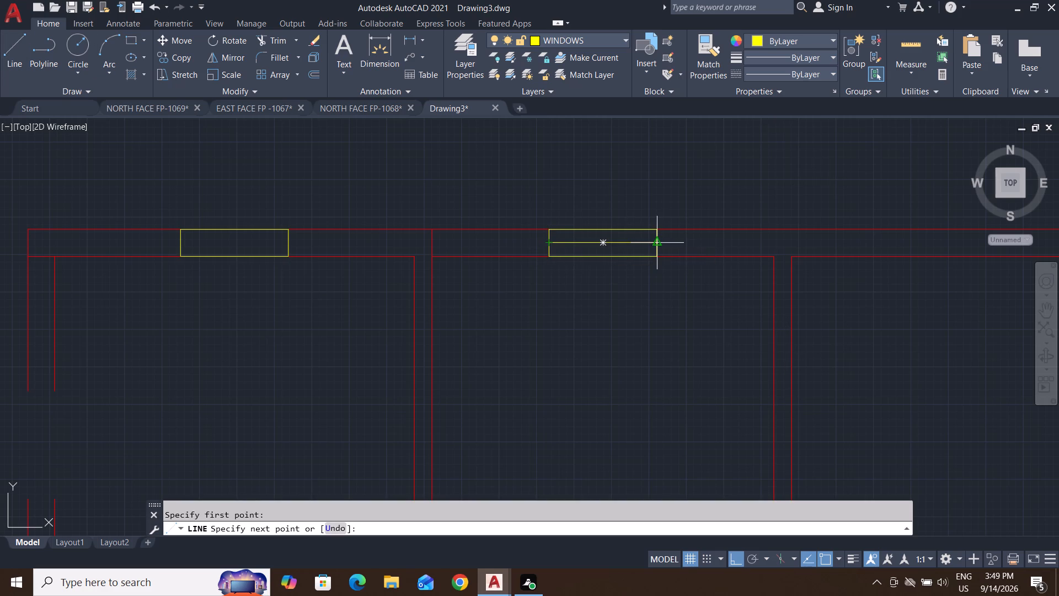
left_click(657, 240)
key("Escape")
key("Escape")
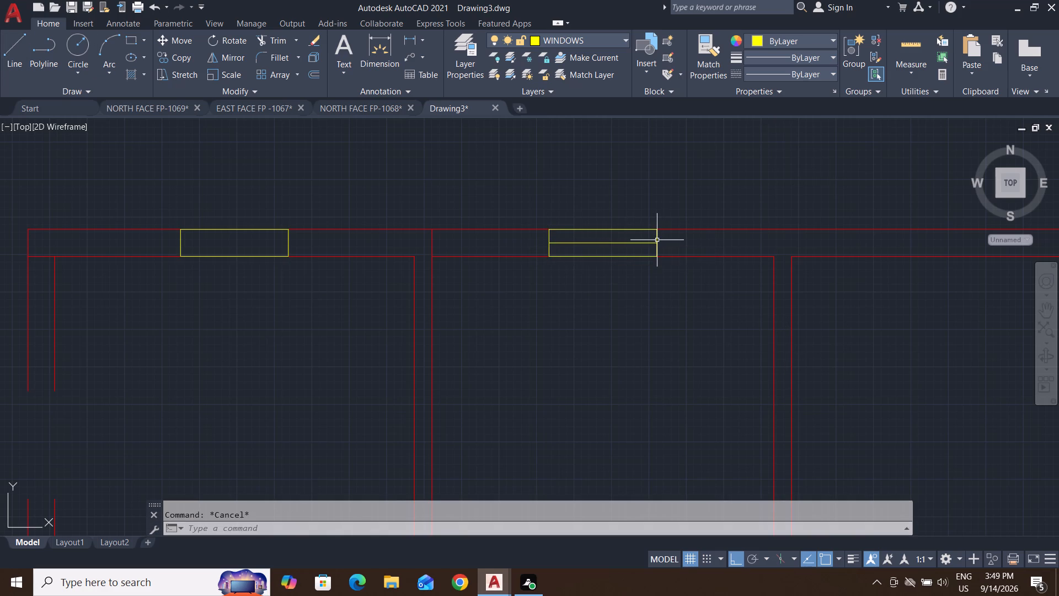
key("Escape")
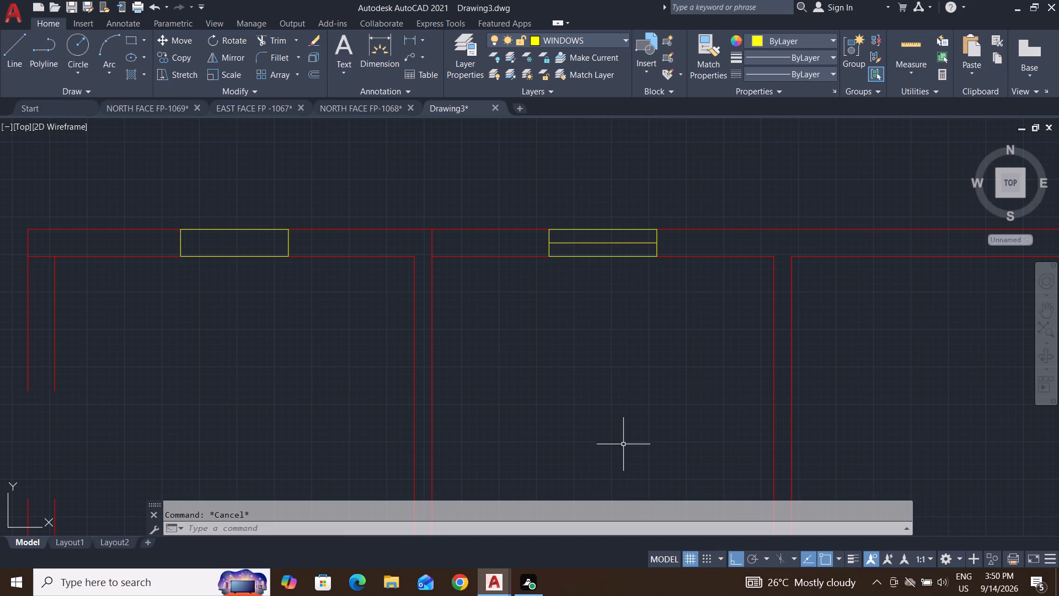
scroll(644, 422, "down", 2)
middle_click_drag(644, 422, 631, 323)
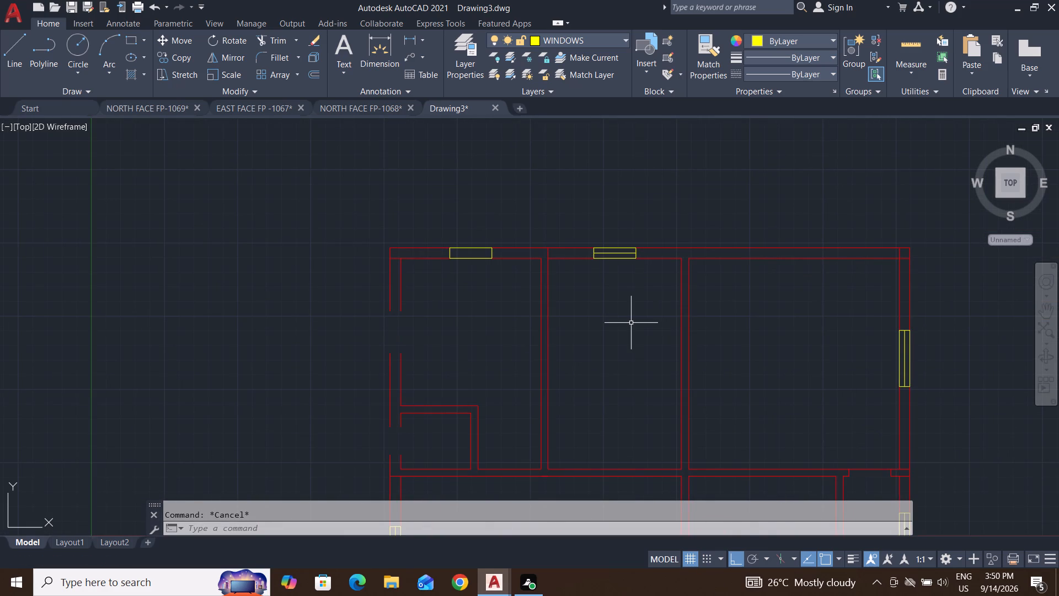
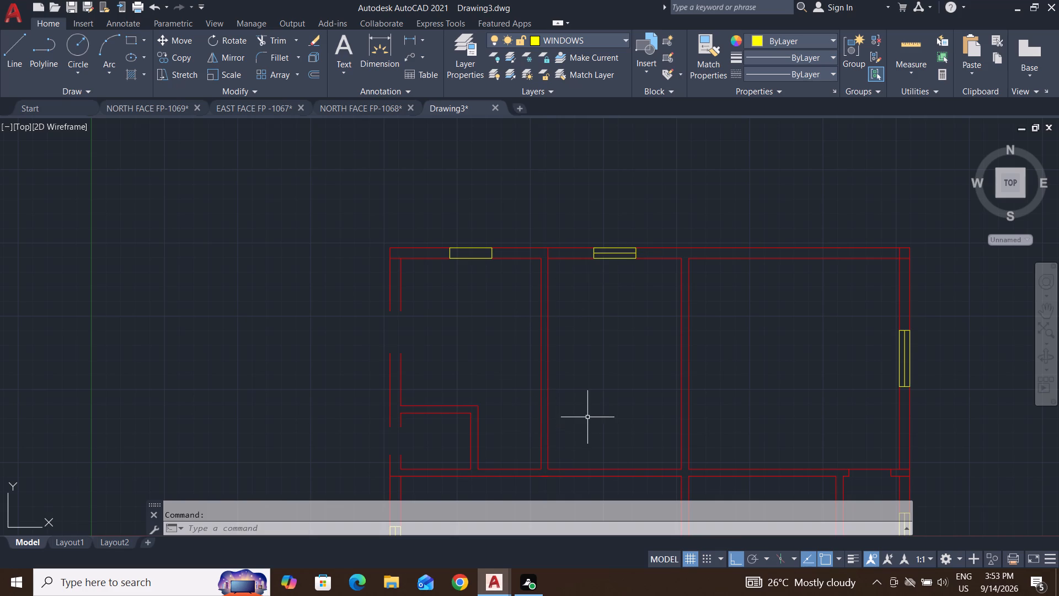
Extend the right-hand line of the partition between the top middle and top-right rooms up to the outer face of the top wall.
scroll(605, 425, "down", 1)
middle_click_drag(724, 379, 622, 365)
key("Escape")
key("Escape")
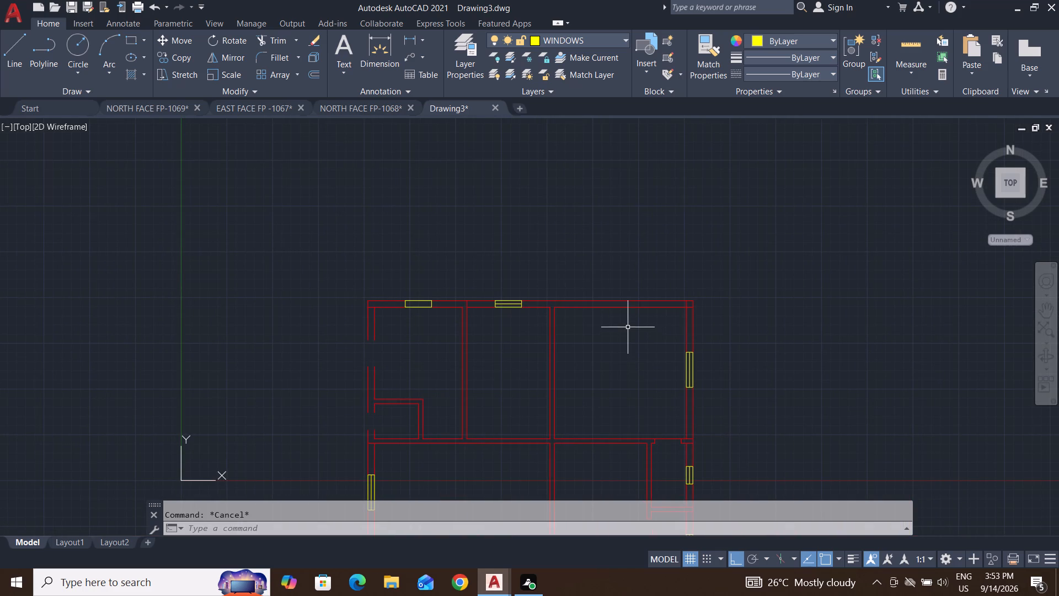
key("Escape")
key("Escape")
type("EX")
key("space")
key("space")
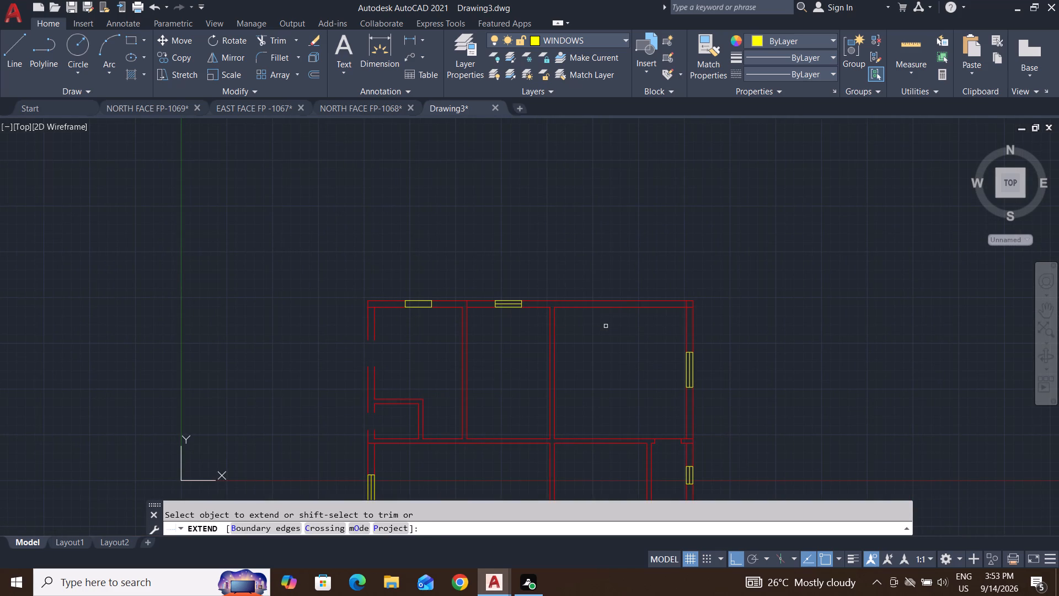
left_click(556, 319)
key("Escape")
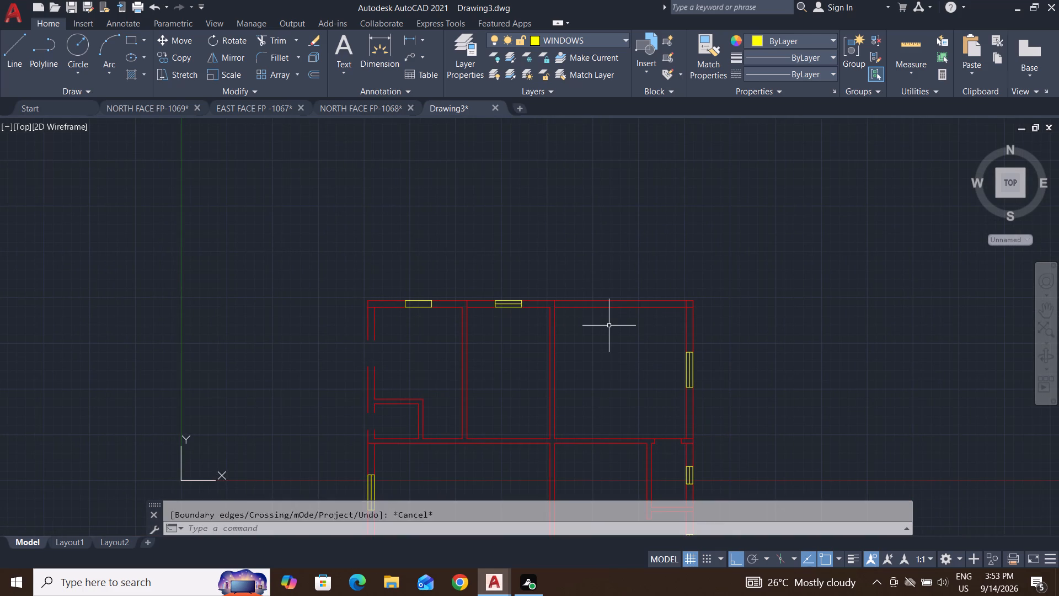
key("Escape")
Draw a short line across the top wall's thickness at the midpoint of the top-right room's inner wall line.
key("l")
key("Return")
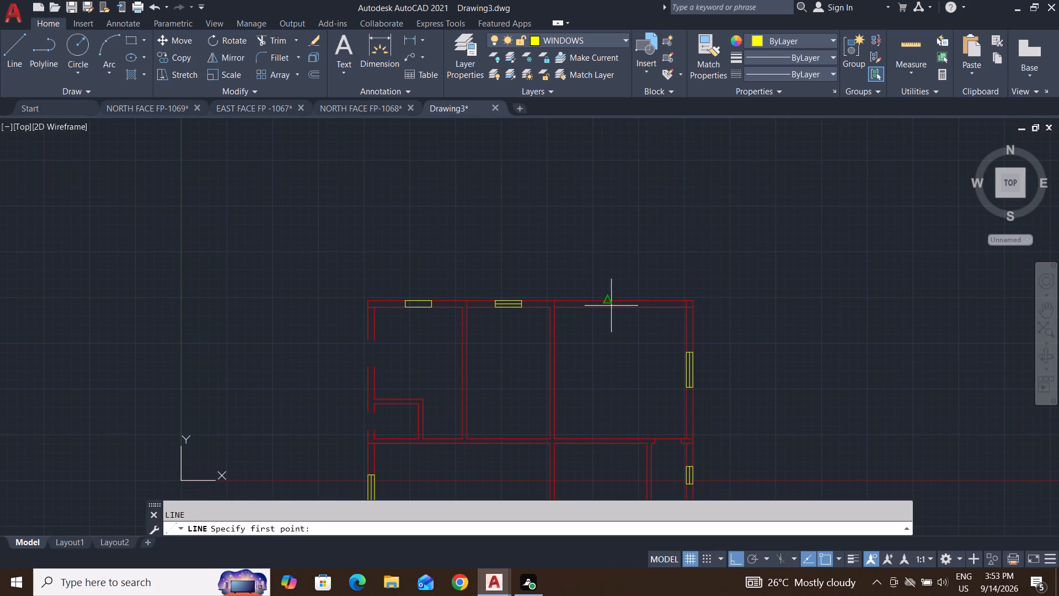
left_click(625, 305)
left_click(625, 297)
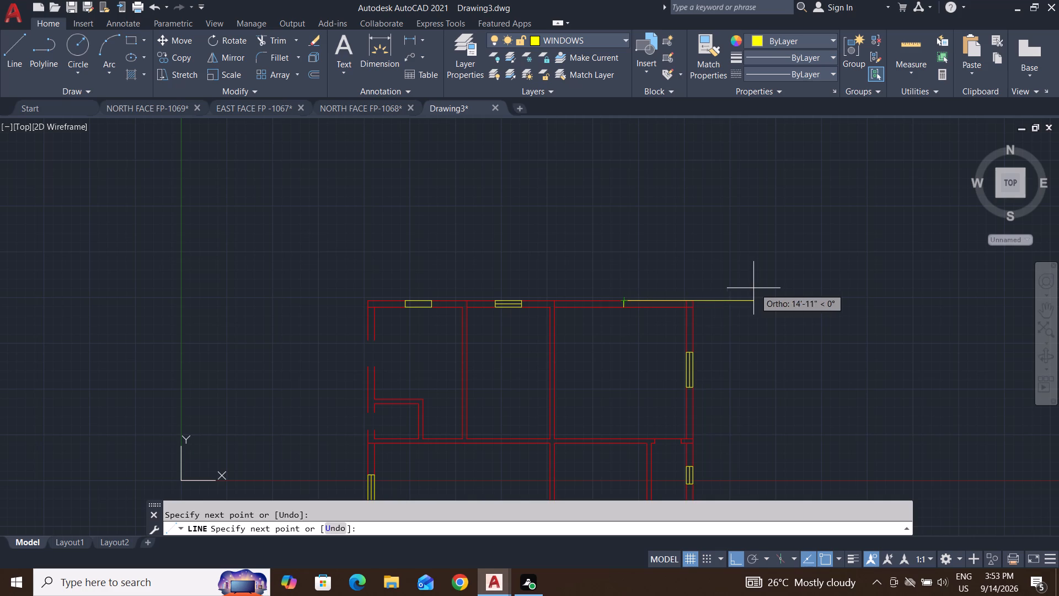
key("Escape")
key("Escape")
scroll(619, 306, "up", 3)
key("Escape")
key("Escape")
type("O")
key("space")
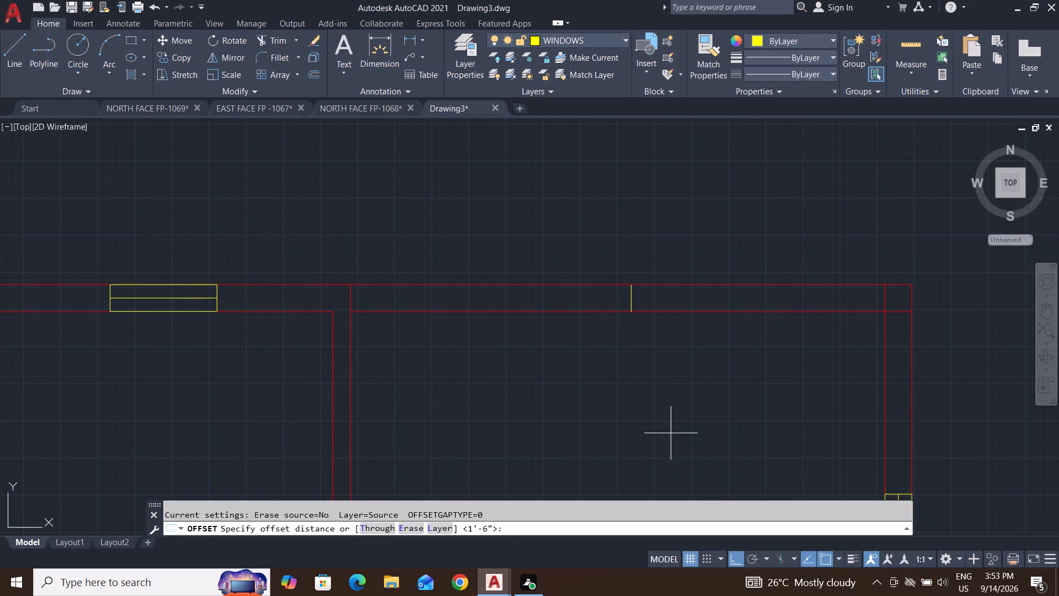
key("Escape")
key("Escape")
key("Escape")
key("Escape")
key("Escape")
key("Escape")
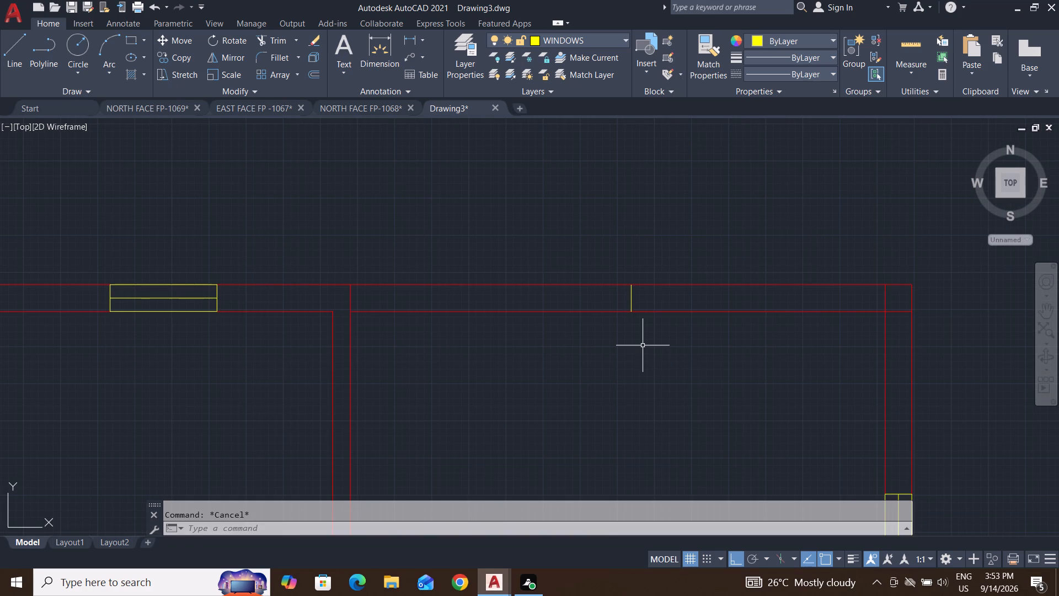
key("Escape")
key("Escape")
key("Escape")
Offset the short line across the top wall by 2' to both sides.
type("O 2'")
key("Return")
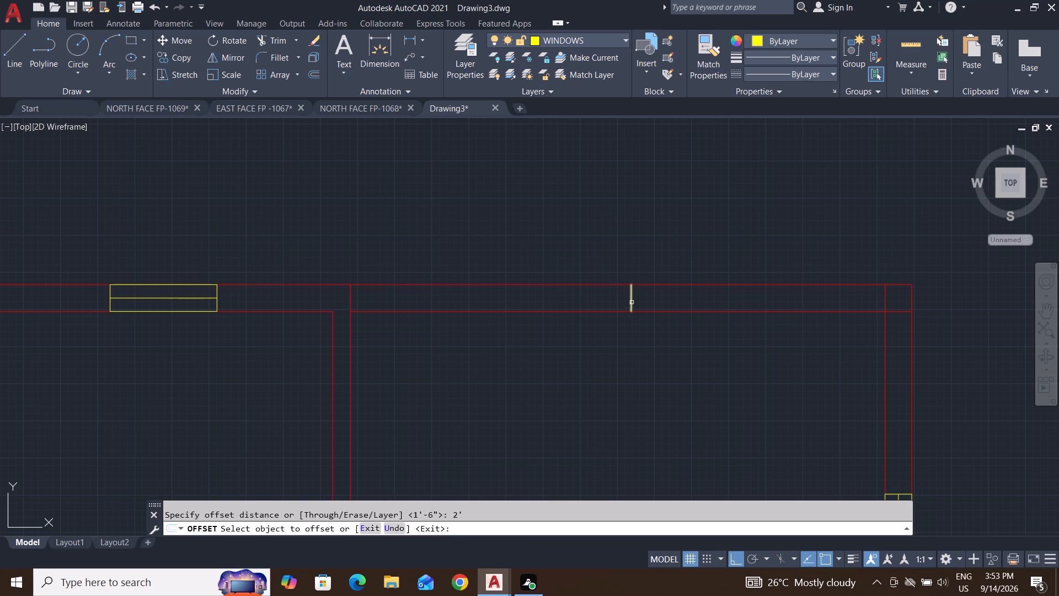
left_click(632, 302)
left_click(730, 296)
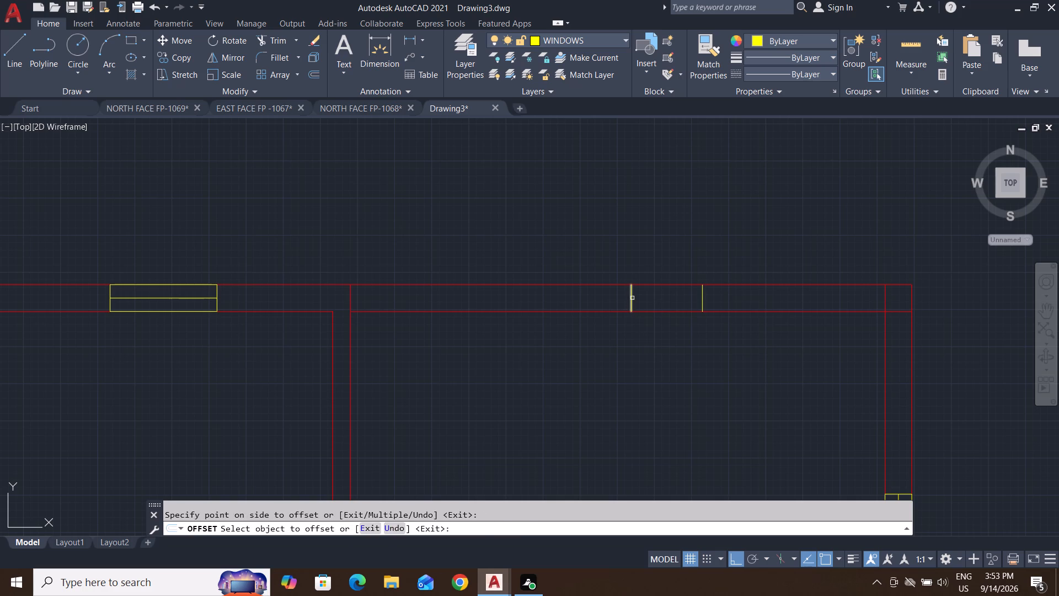
left_click(632, 298)
left_click(561, 292)
key("Escape")
key("Escape")
Trim the top wall lines between the two offset lines and remove all three short cross lines, leaving a clear window opening.
type("TR")
key("space")
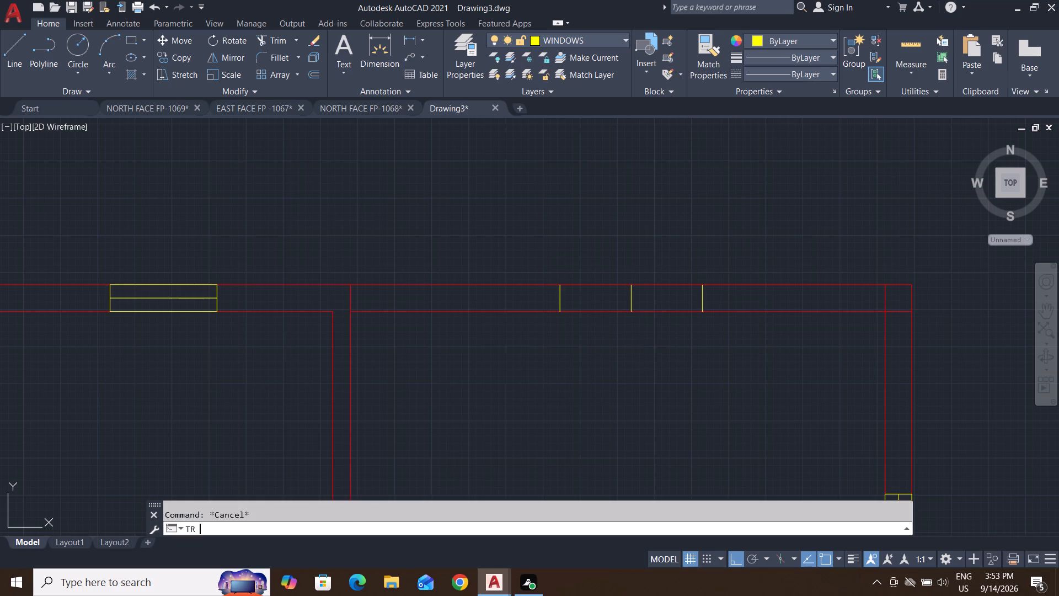
key("space")
left_click_drag(691, 344, 684, 339)
left_click(548, 241)
left_click(664, 248)
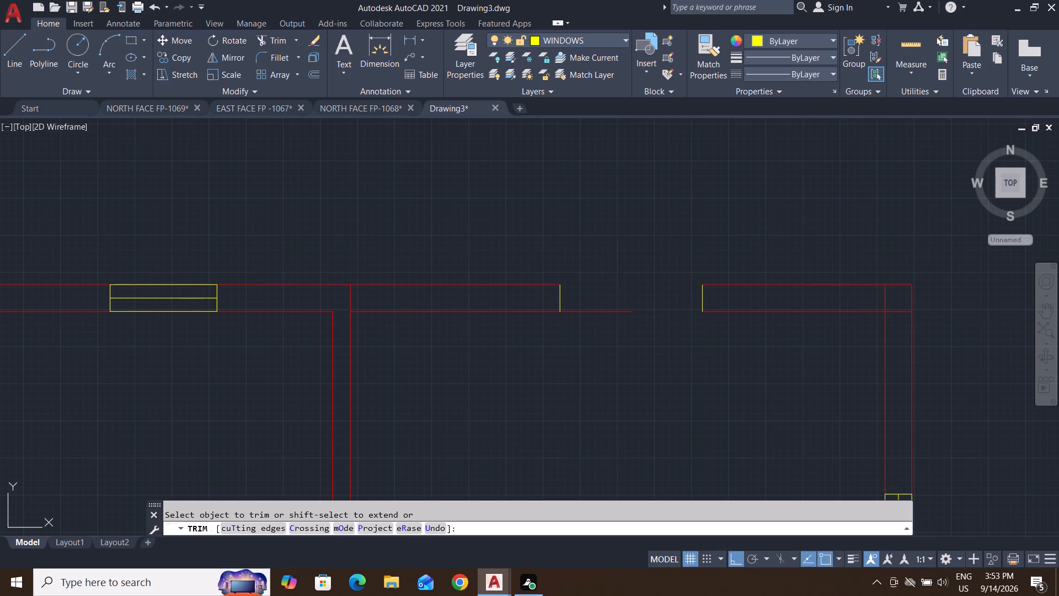
left_click(572, 374)
left_click(535, 300)
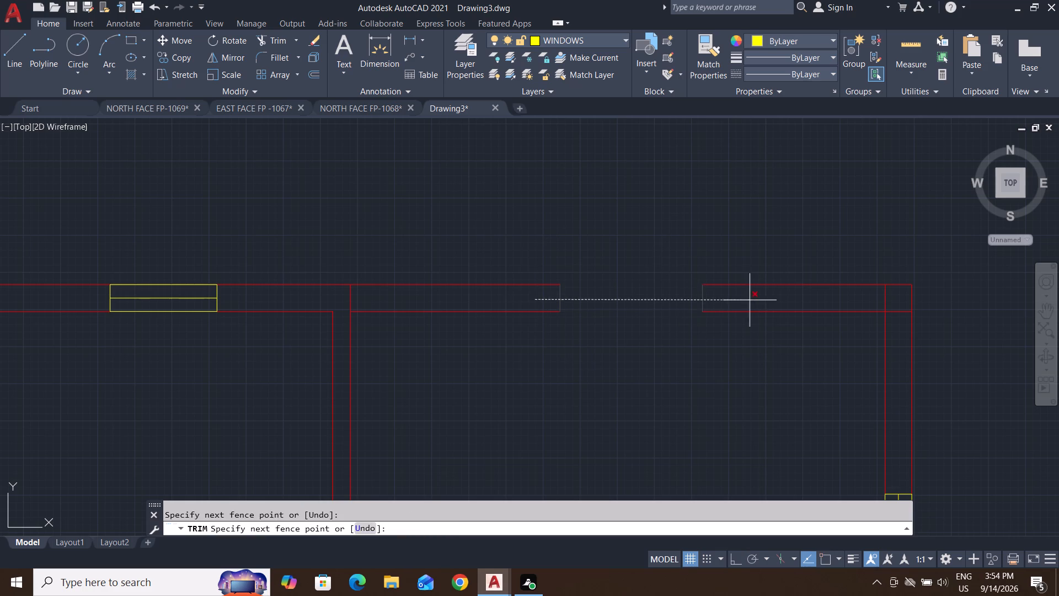
left_click(750, 300)
key("Escape")
key("Escape")
key("Escape")
key("Escape")
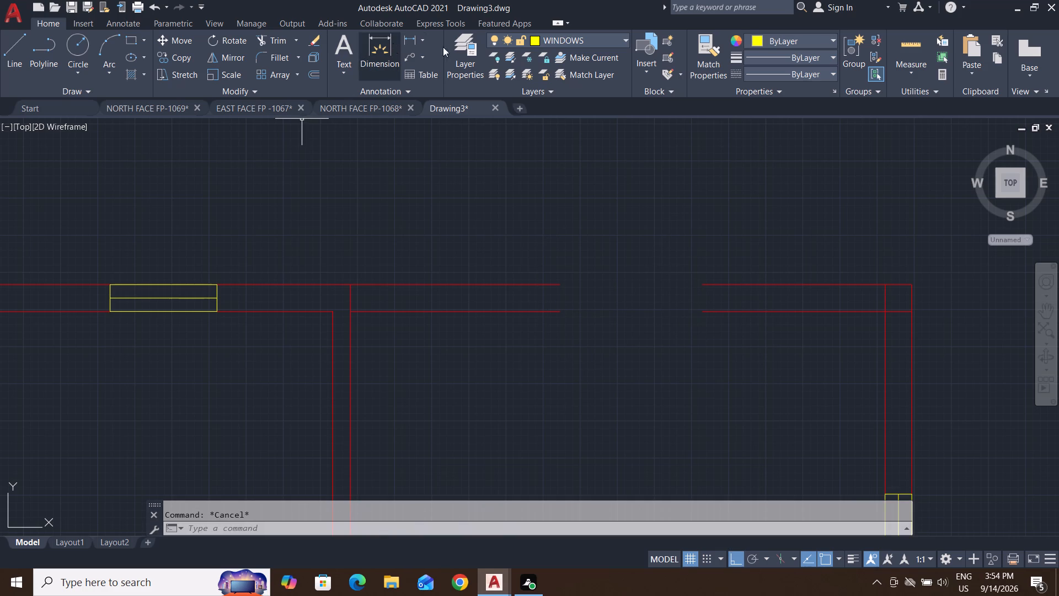
Draw a rectangle on the WINDOWS layer filling the new opening in the top-right room's top wall.
left_click(131, 40)
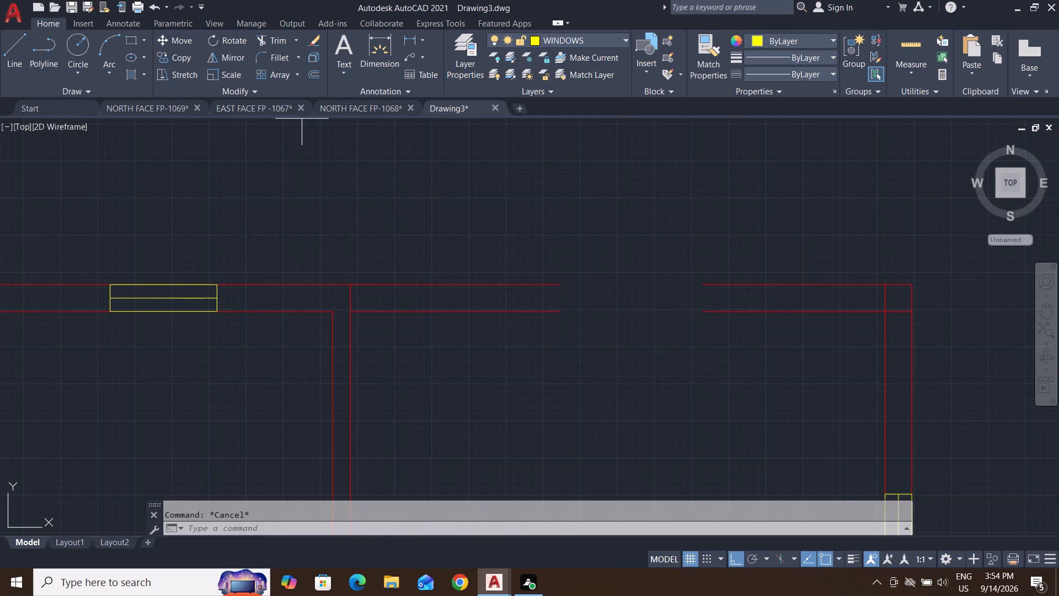
left_click(560, 282)
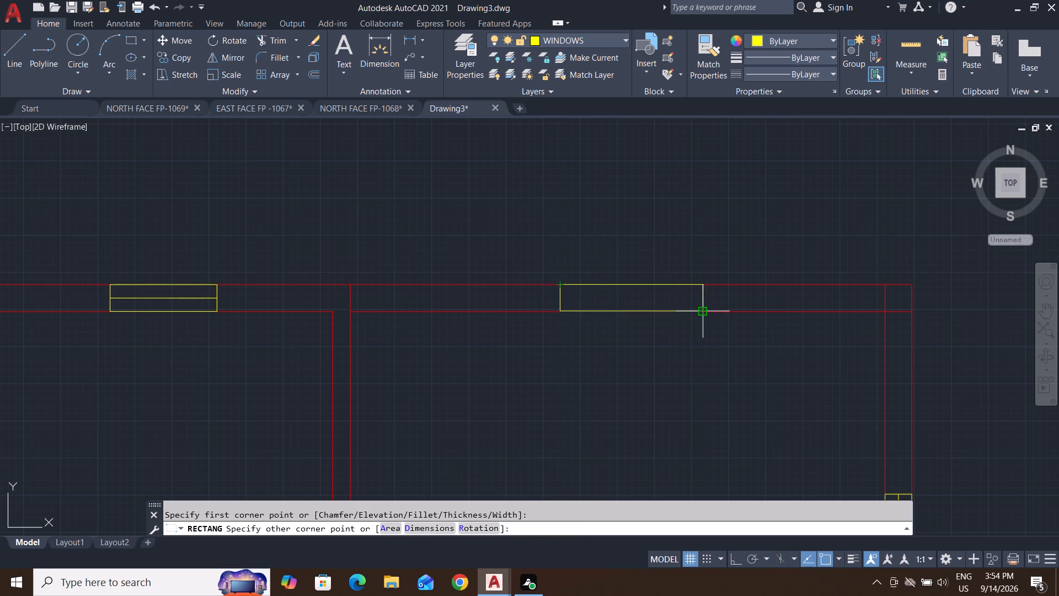
left_click(705, 312)
key("Escape")
key("Escape")
key("Escape")
key("Escape")
Draw a horizontal centre line through the new window rectangle, from the midpoint of one short side to the other.
key("Return")
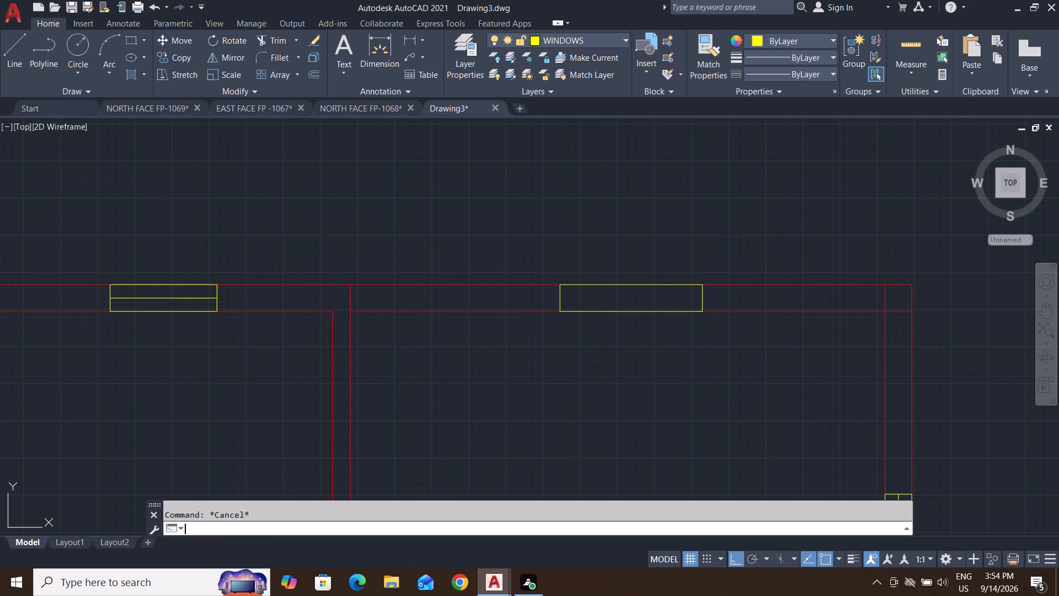
left_click(16, 46)
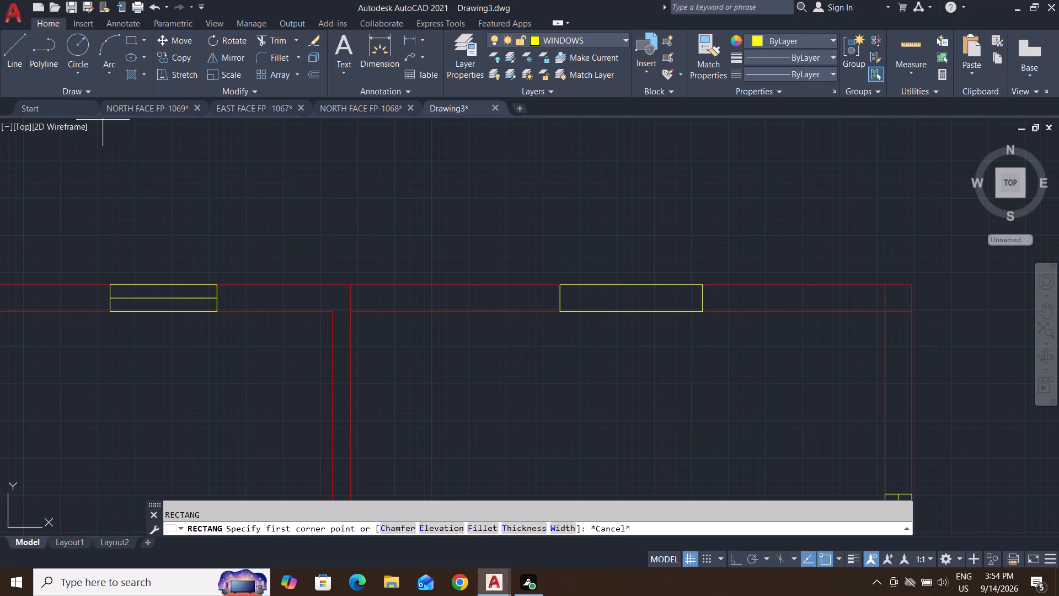
left_click(561, 300)
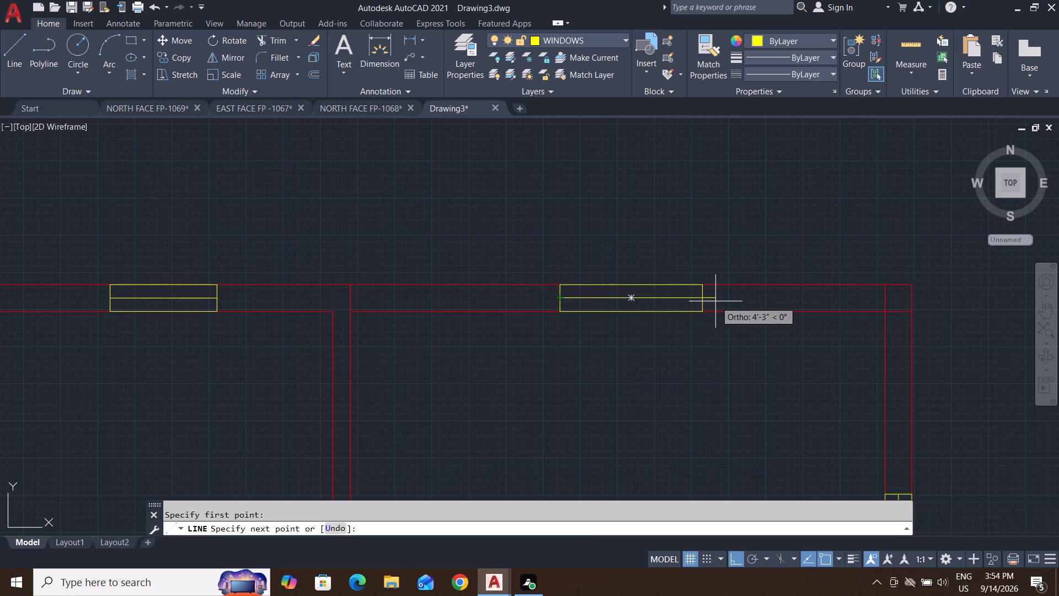
left_click(702, 297)
key("Escape")
key("Escape")
key("Escape")
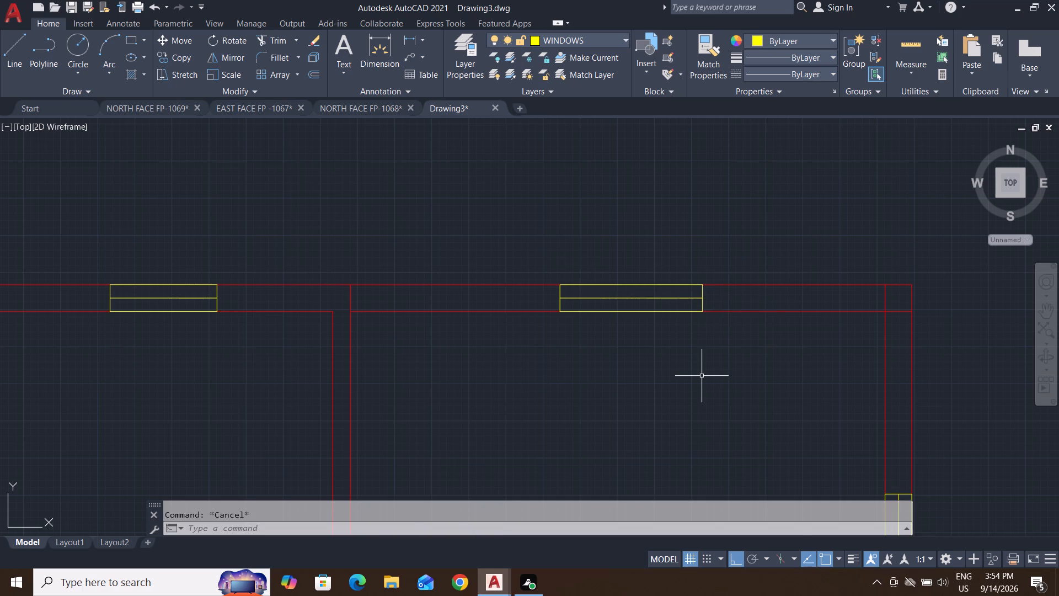
Trim the overlapping inner wall lines inside the plan's top-right exterior corner.
scroll(644, 393, "down", 2)
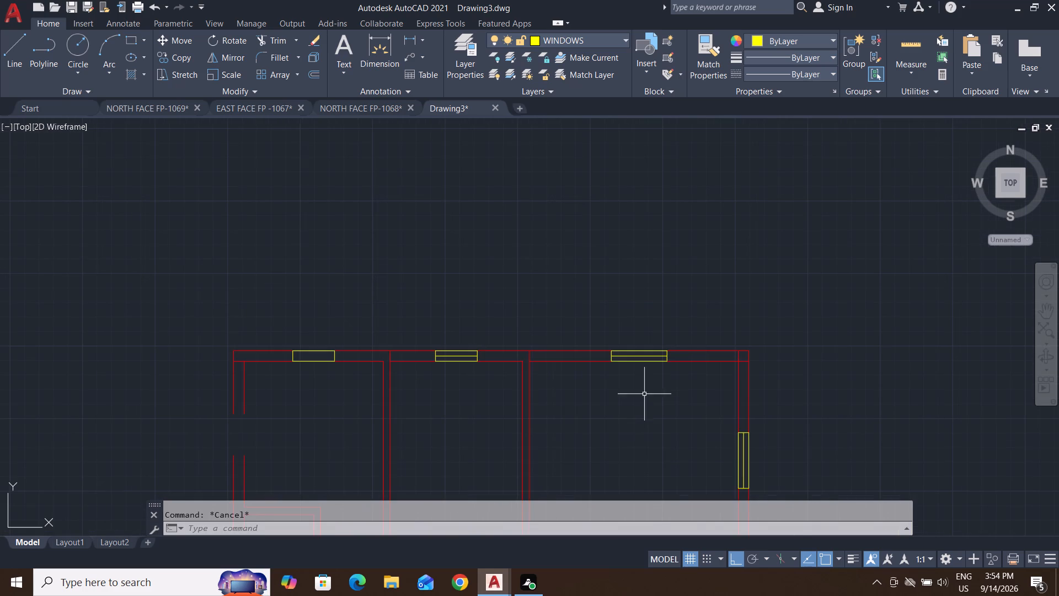
scroll(740, 367, "up", 3)
key("Escape")
key("Escape")
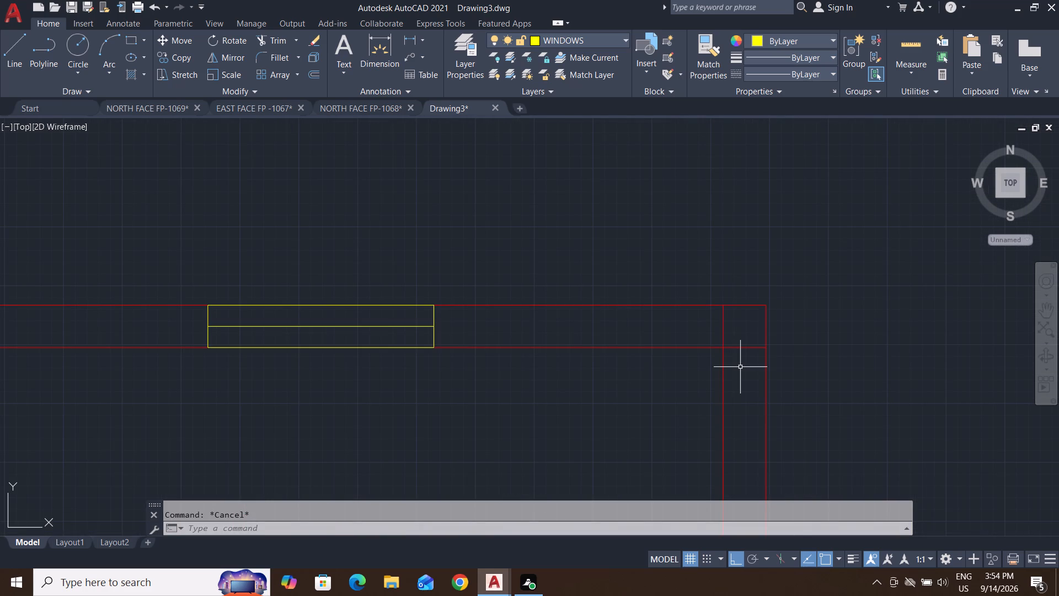
key("r")
key("Escape")
key("Escape")
type("TR")
key("space")
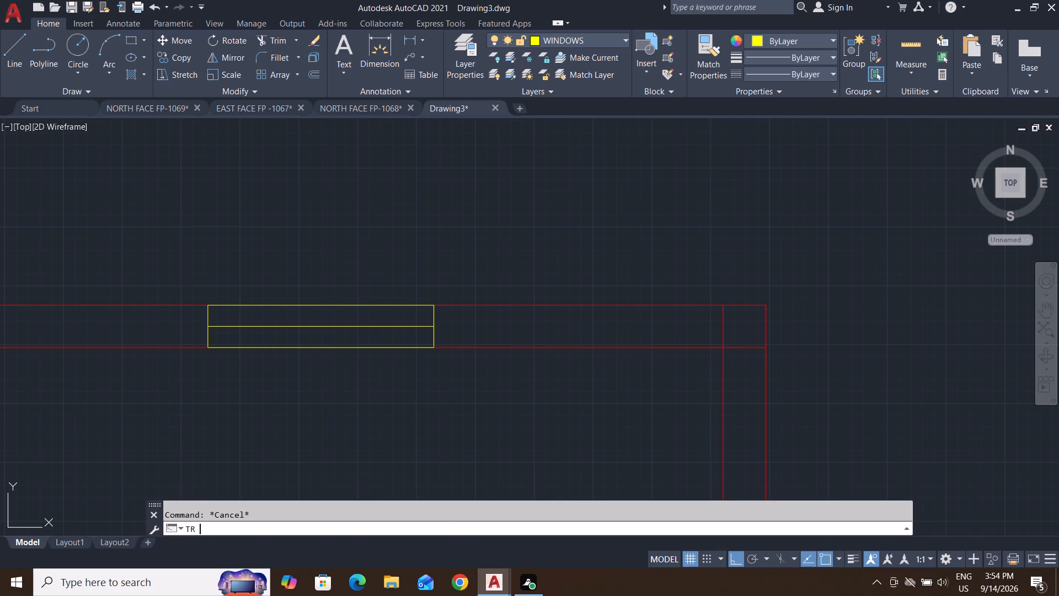
key("space")
scroll(740, 367, "up", 3)
left_click(654, 218)
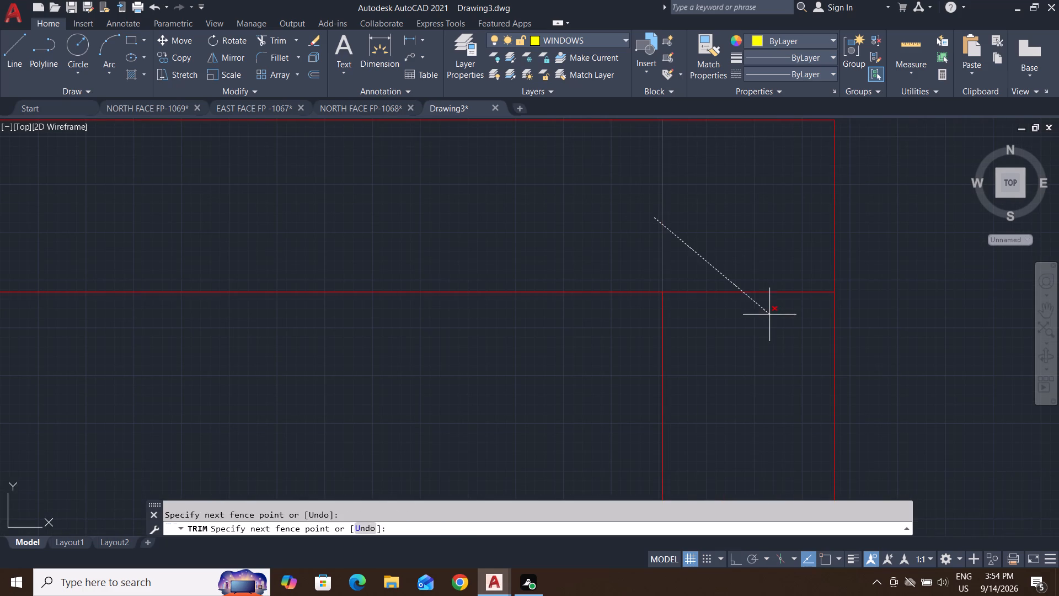
left_click(770, 317)
Trim the partition line crossing the top wall's thickness between the top middle and top-right rooms.
scroll(775, 338, "down", 6)
scroll(444, 329, "up", 3)
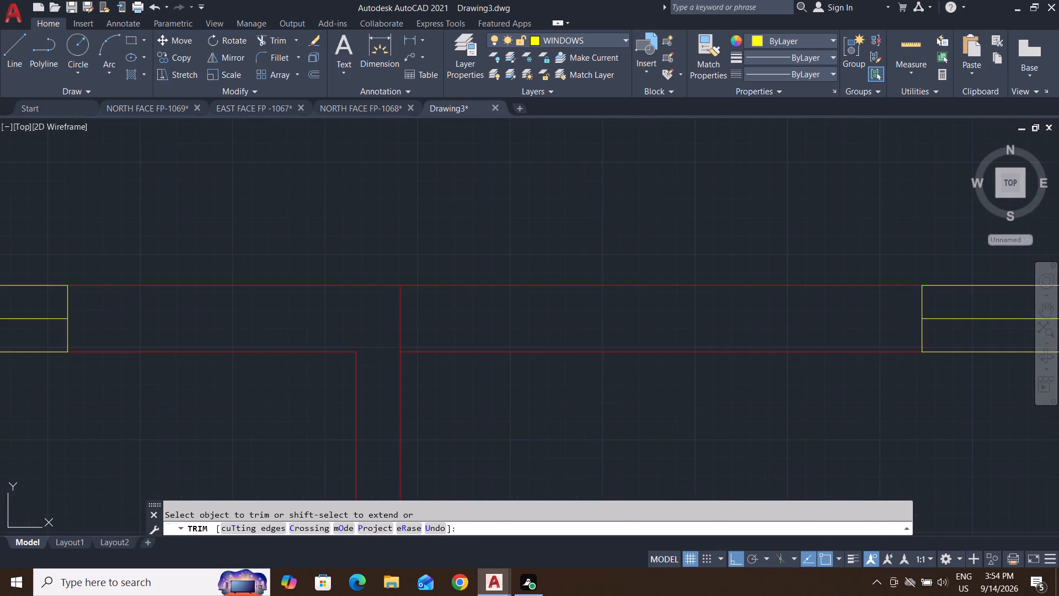
left_click(453, 318)
left_click(320, 308)
scroll(550, 370, "down", 6)
middle_click_drag(585, 412, 609, 286)
key("Escape")
key("Escape")
key("Escape")
Trim the two horizontal dividing-wall lines crossing the right exterior wall's thickness below the top-right room.
middle_click_drag(759, 458, 759, 455)
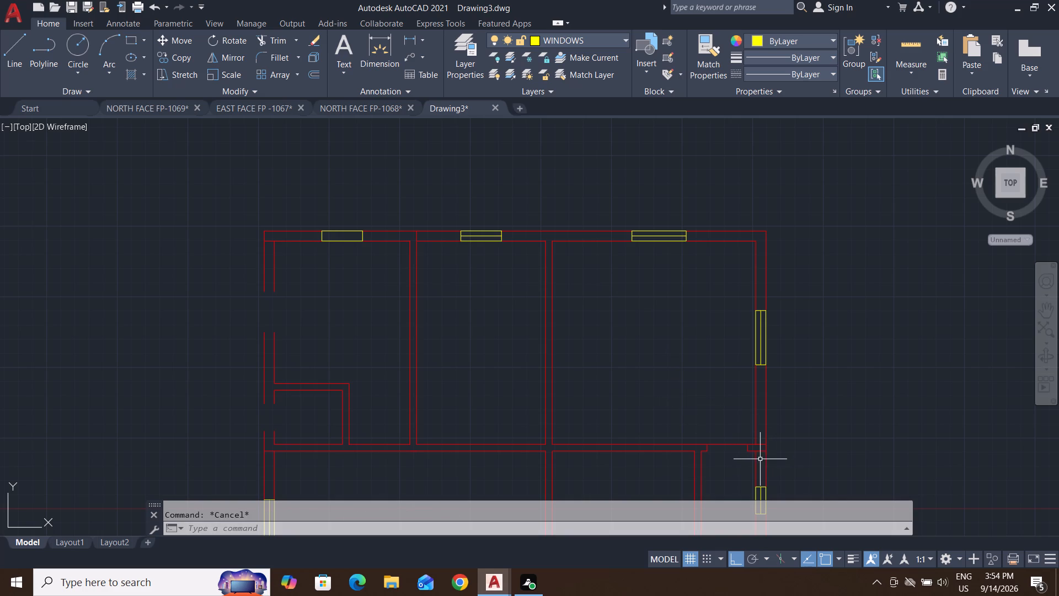
middle_click_drag(759, 455, 744, 369)
scroll(744, 369, "up", 3)
key("Escape")
key("Escape")
type("TR")
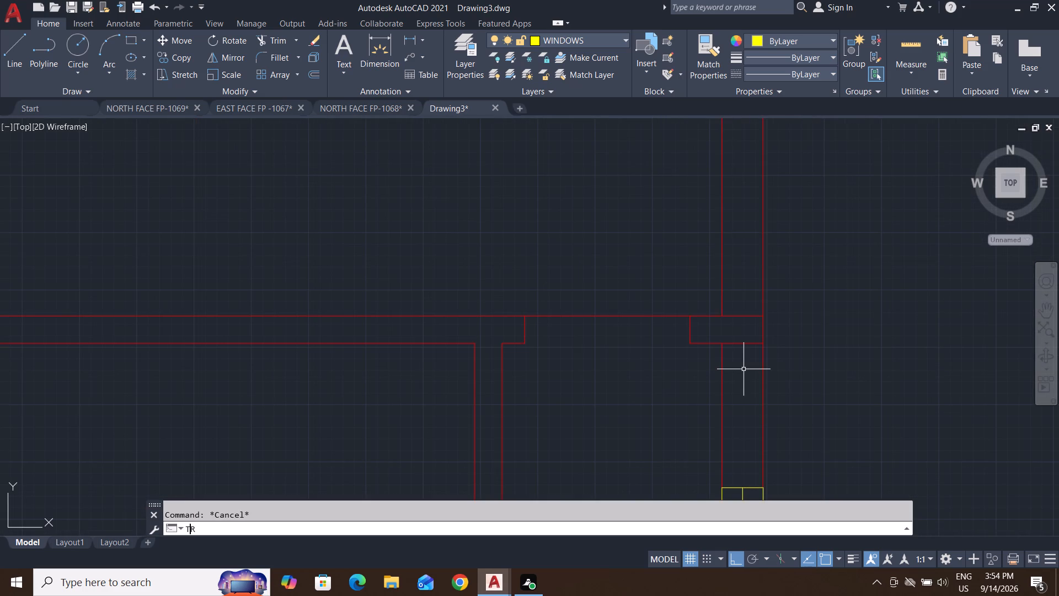
key("space")
key("space")
left_click(744, 289)
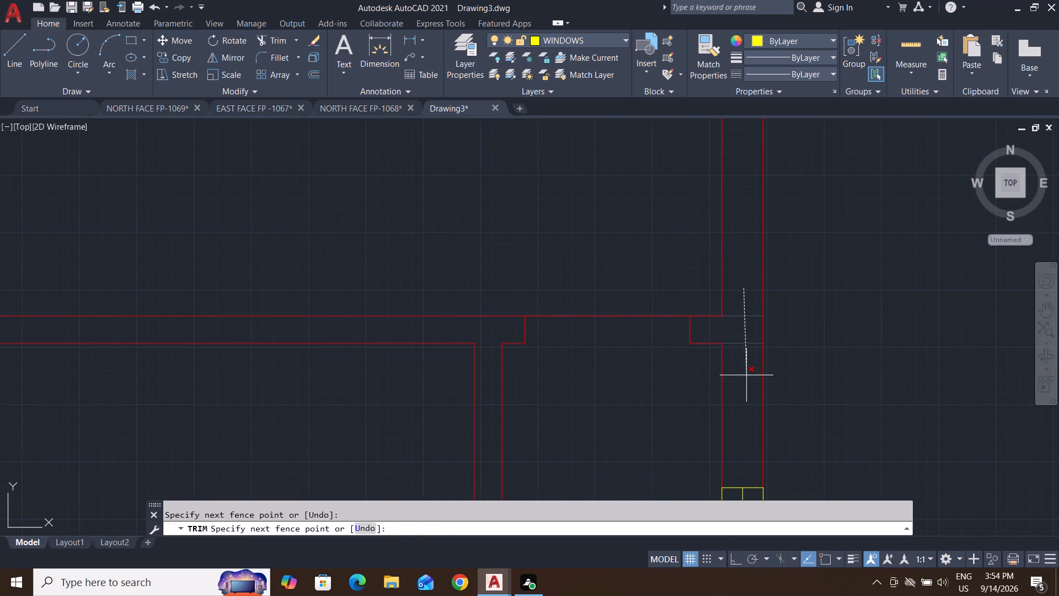
left_click(746, 375)
Trim the two partition lines crossing the right exterior wall between the small right-side rooms.
scroll(746, 375, "down", 3)
middle_click_drag(832, 388, 827, 370)
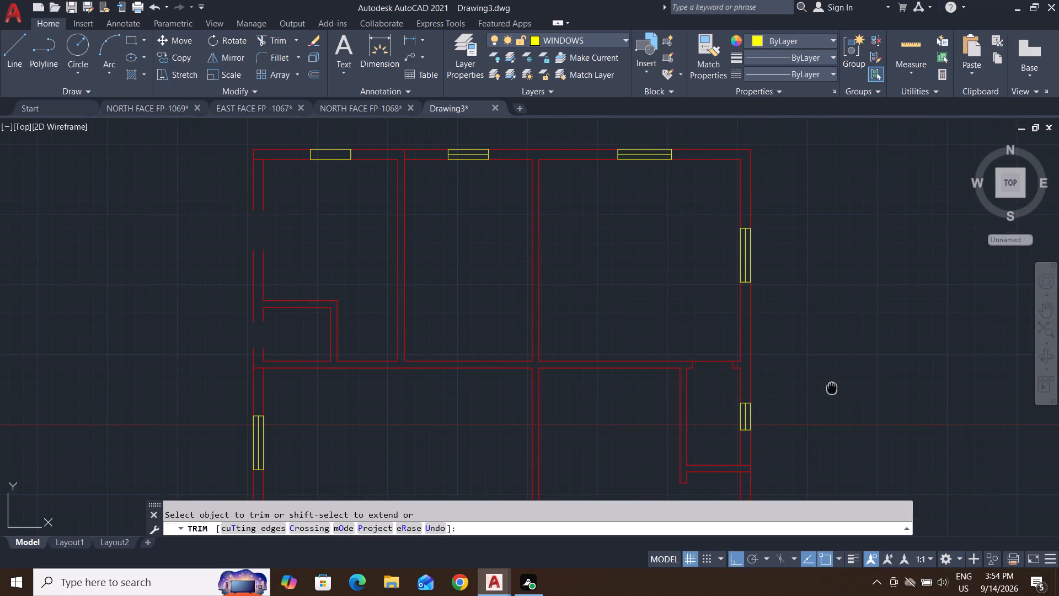
middle_click_drag(827, 370, 814, 307)
left_click(725, 406)
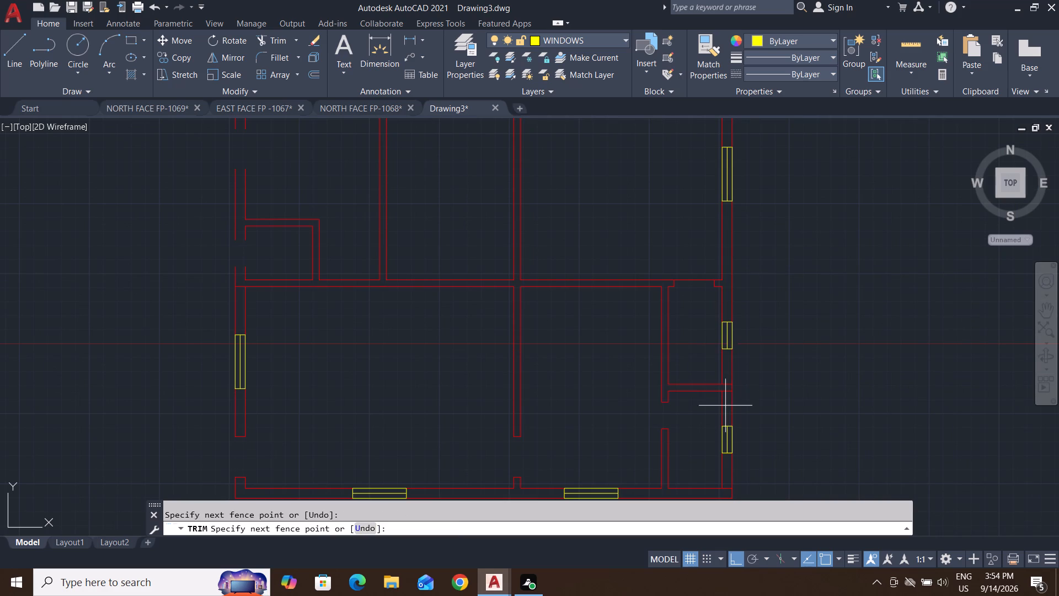
left_click(728, 370)
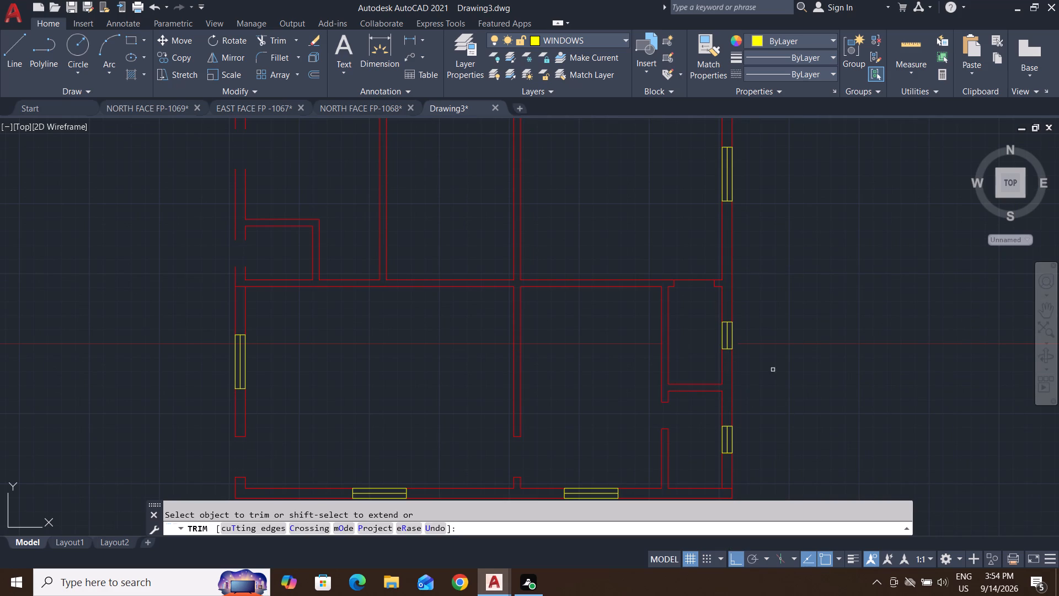
key("Escape")
key("Escape")
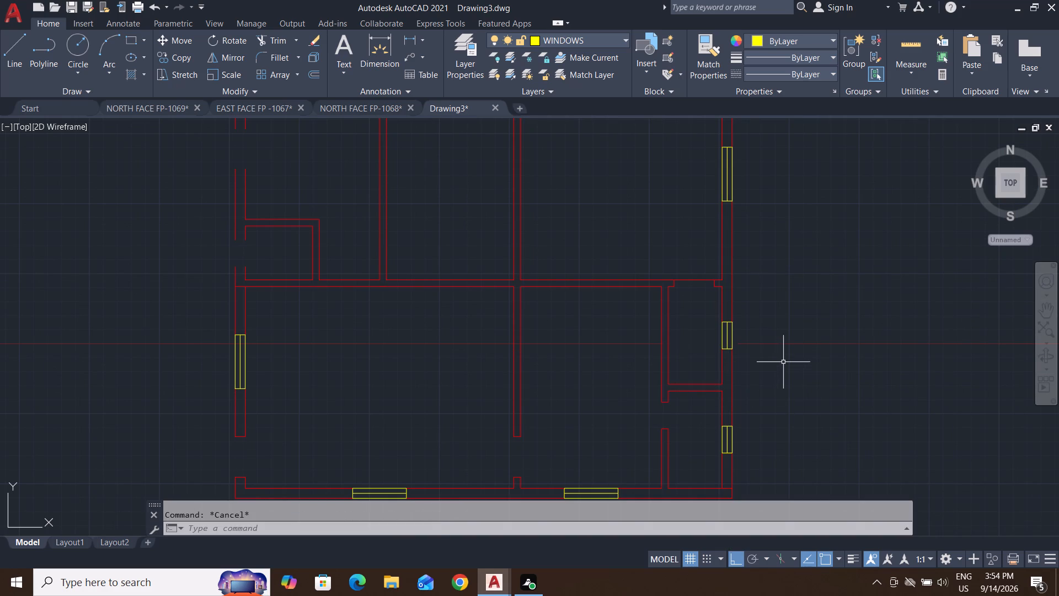
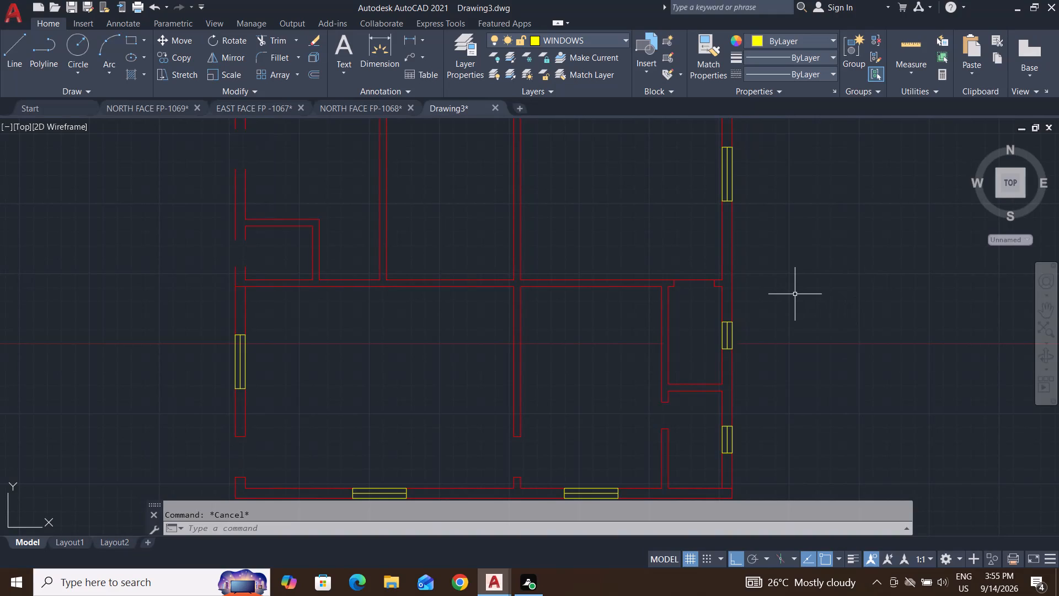
Make DIMENSION the current layer.
scroll(477, 382, "down", 2)
middle_click_drag(477, 382, 499, 349)
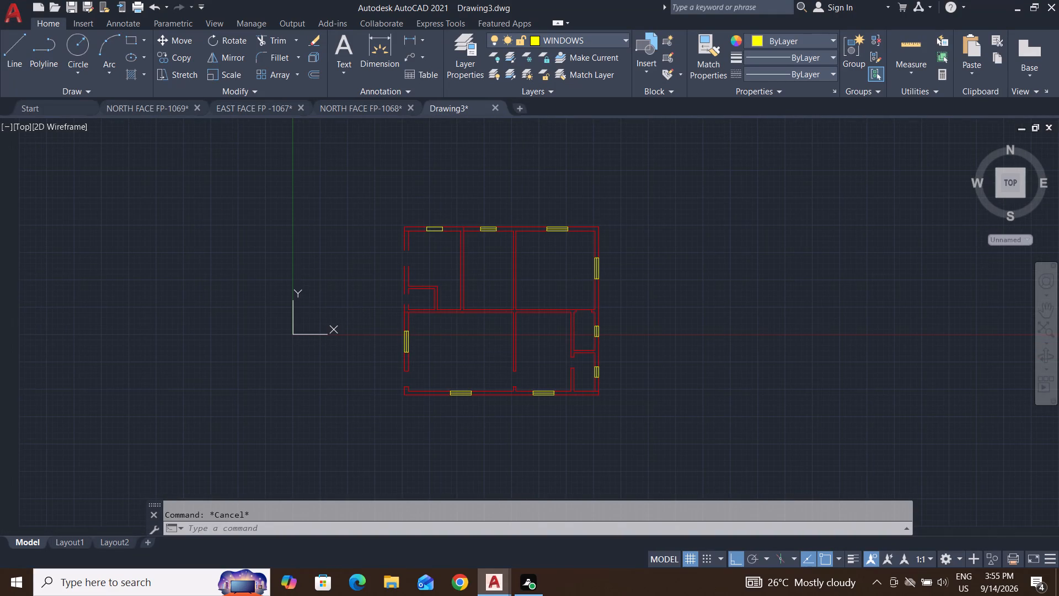
key("Escape")
key("Escape")
key("Escape")
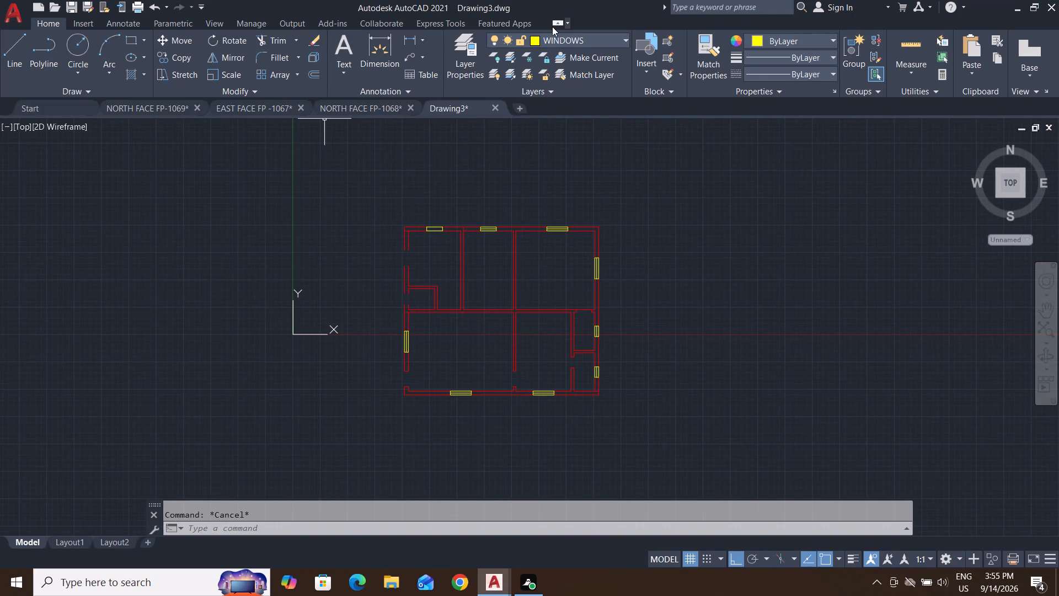
left_click(569, 41)
left_click(564, 108)
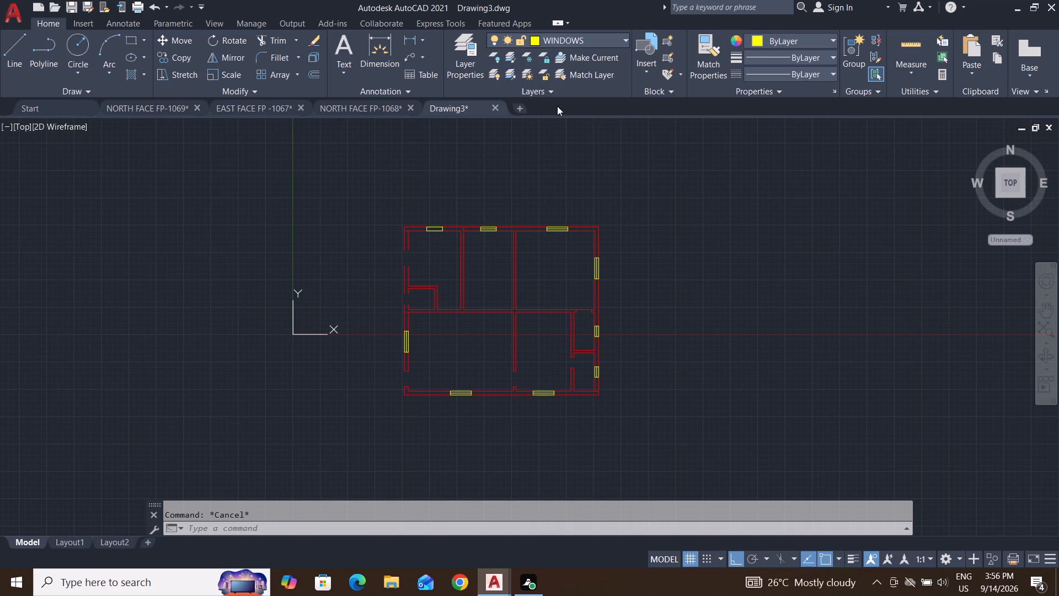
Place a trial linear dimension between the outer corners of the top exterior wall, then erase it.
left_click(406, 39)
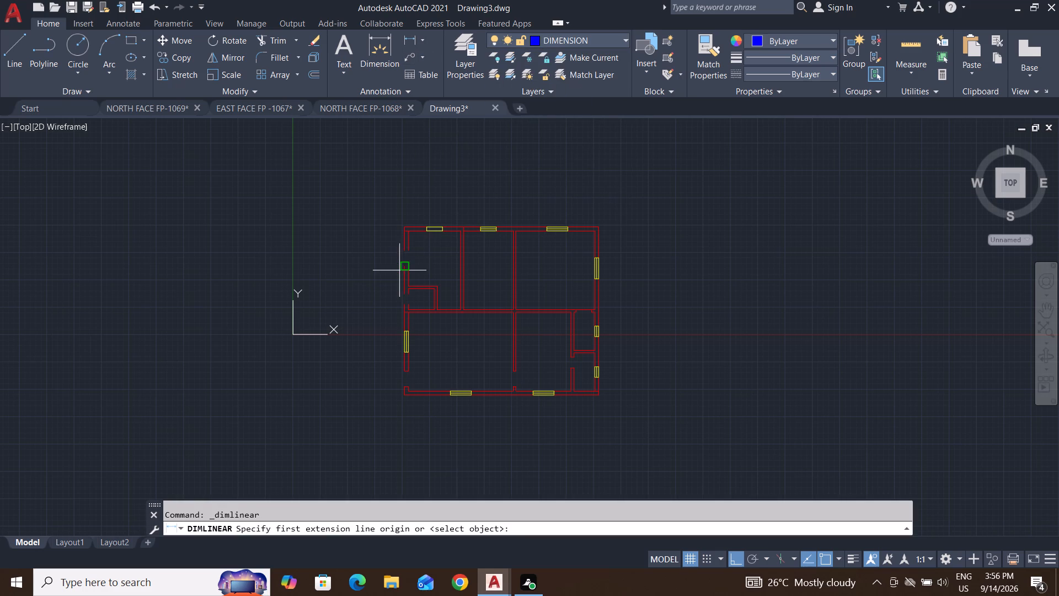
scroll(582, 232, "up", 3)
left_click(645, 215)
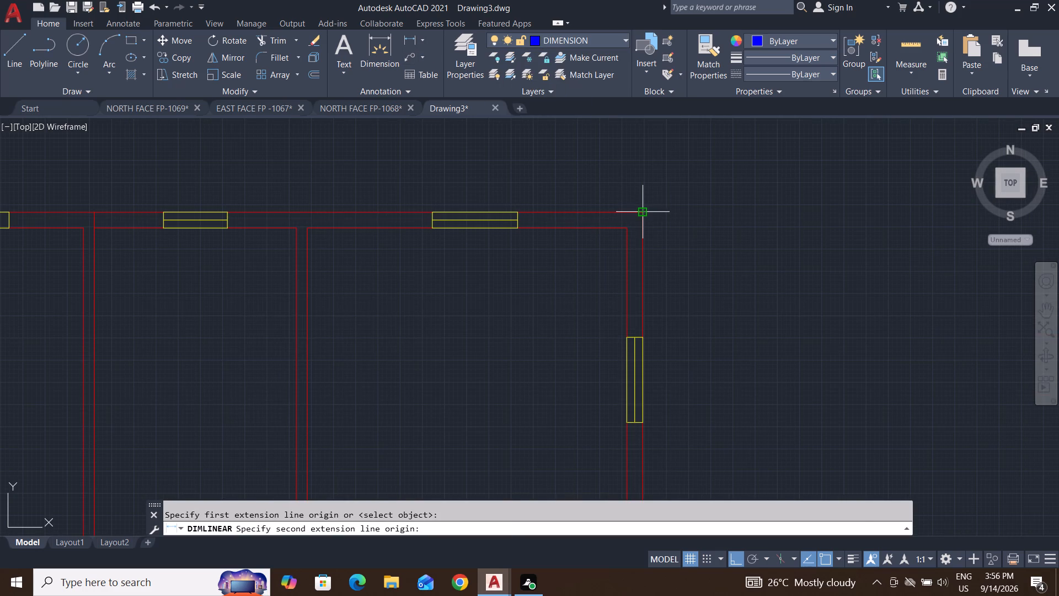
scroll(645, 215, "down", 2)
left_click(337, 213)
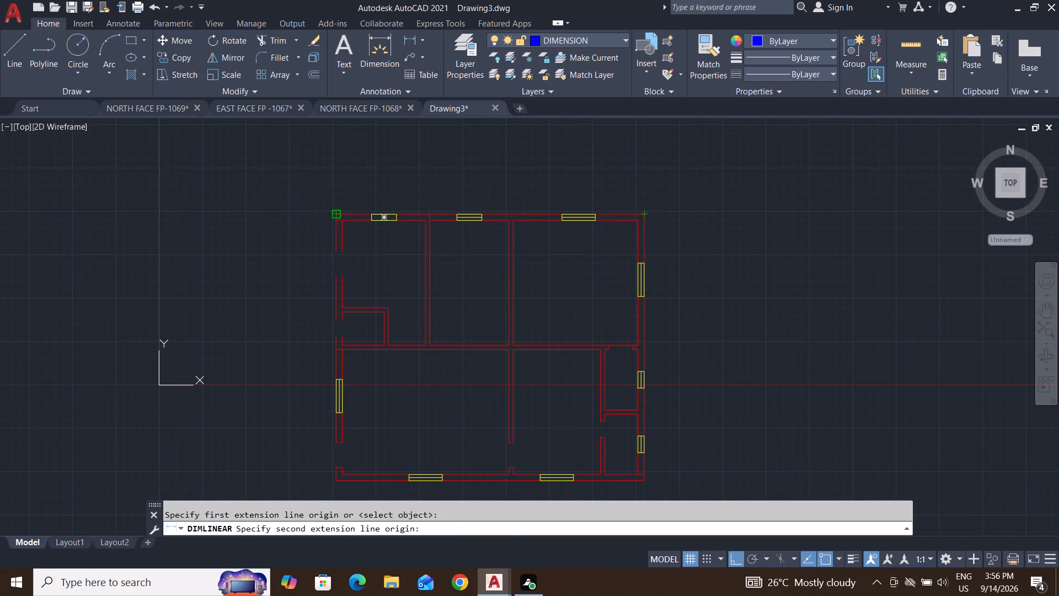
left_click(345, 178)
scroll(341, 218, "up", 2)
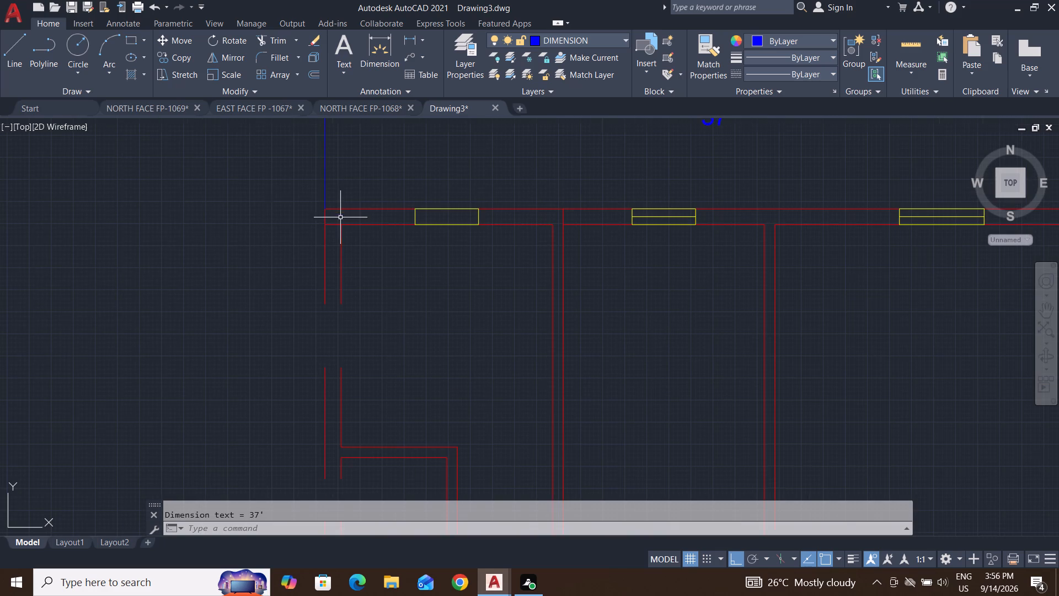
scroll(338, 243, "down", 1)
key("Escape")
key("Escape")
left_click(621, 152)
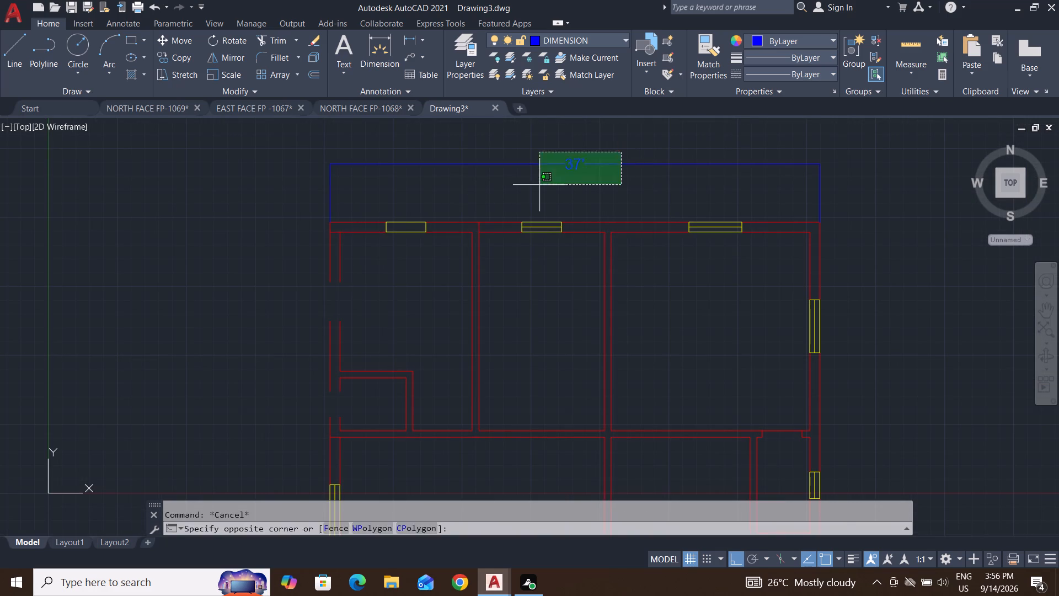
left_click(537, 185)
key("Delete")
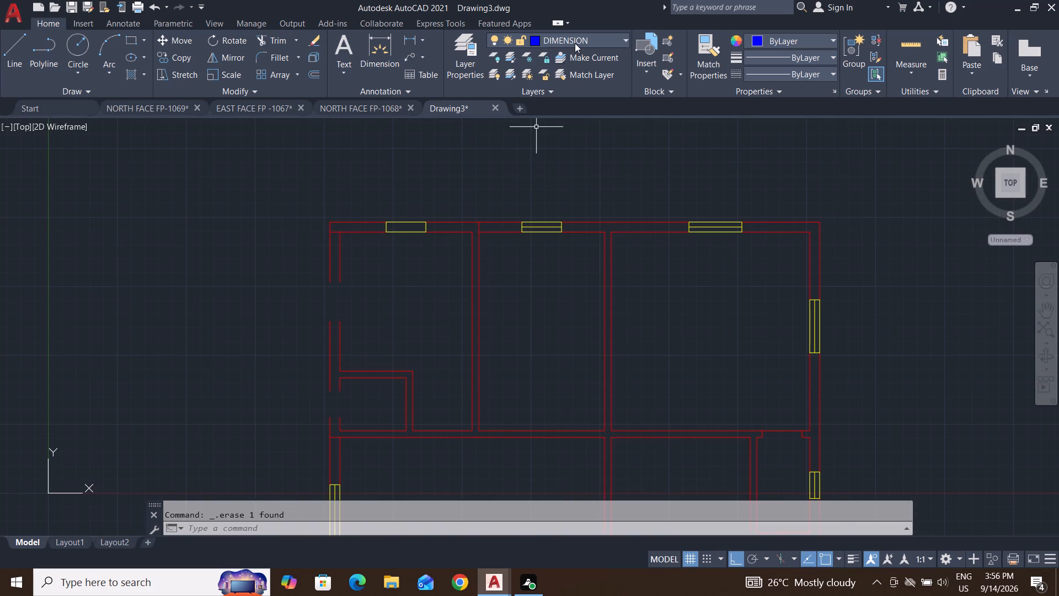
Add a linear dimension on the DIMENSION layer across the plan's full width, just above the top exterior wall.
left_click(575, 42)
left_click(575, 42)
left_click(568, 38)
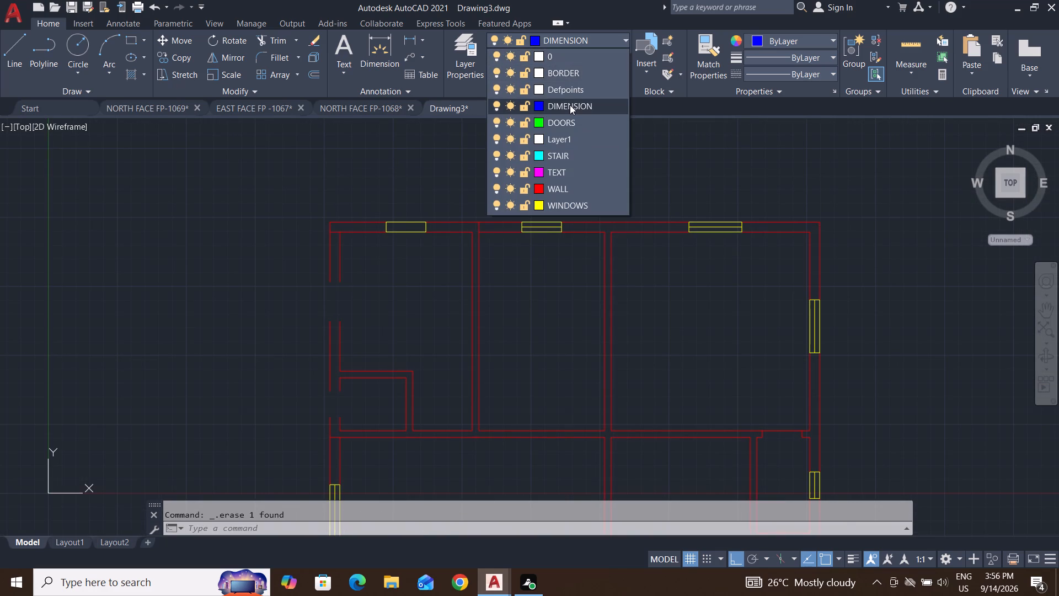
left_click(570, 105)
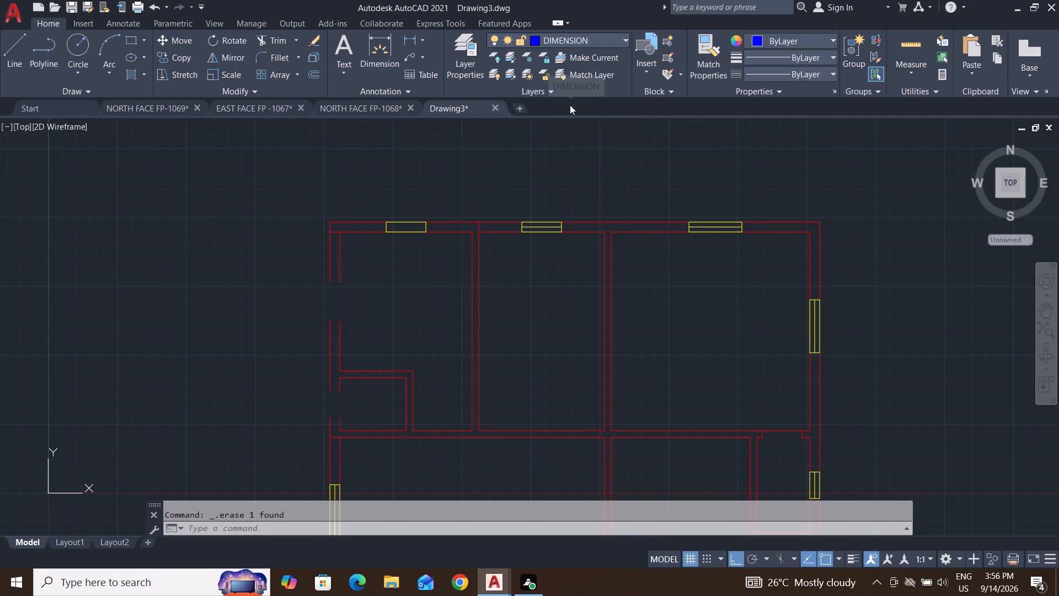
left_click(413, 39)
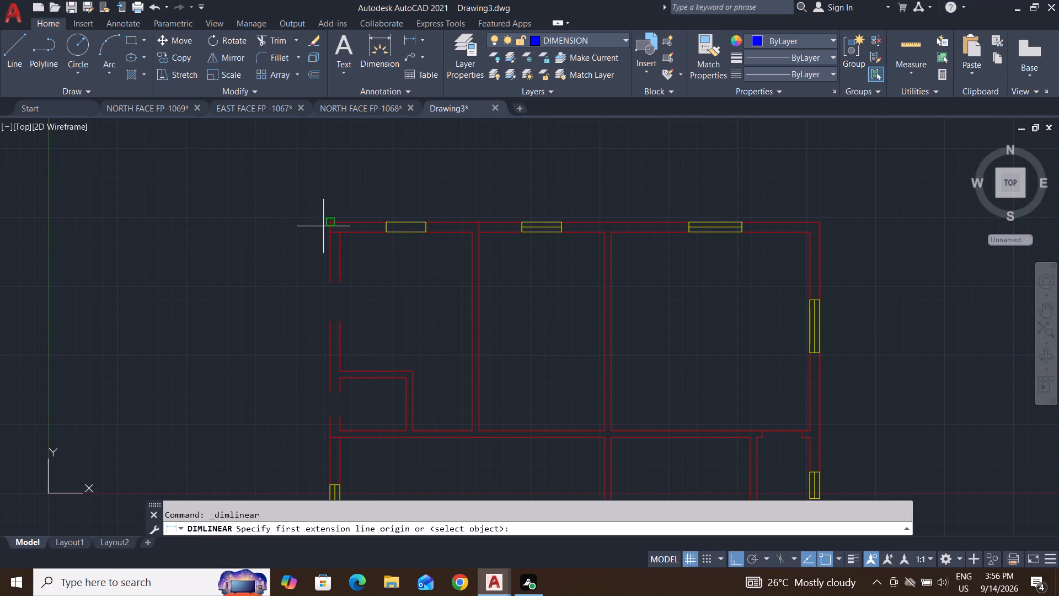
left_click(330, 223)
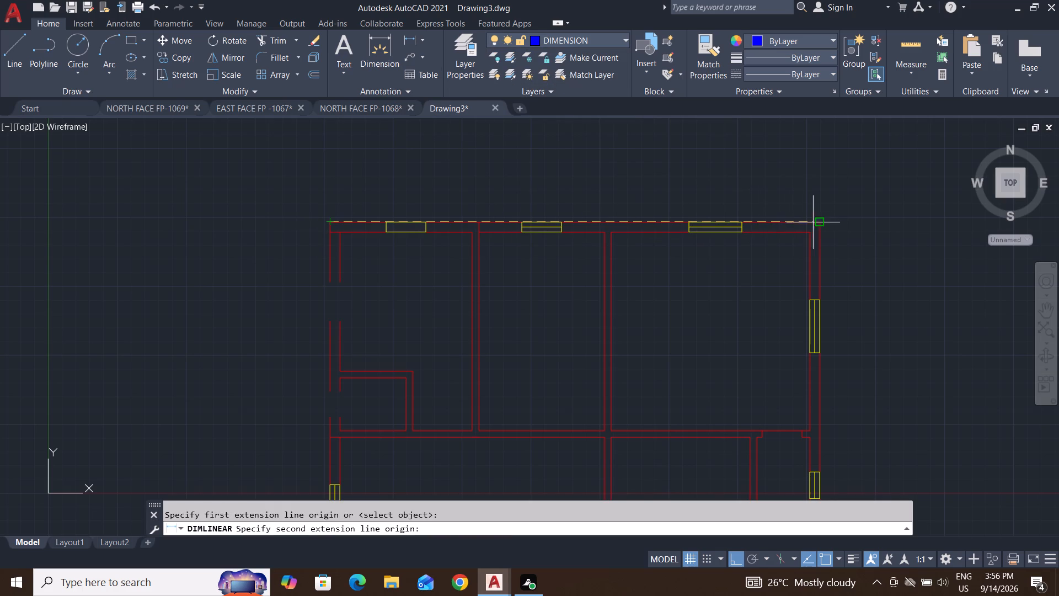
left_click(821, 223)
left_click(724, 196)
scroll(645, 321, "down", 2)
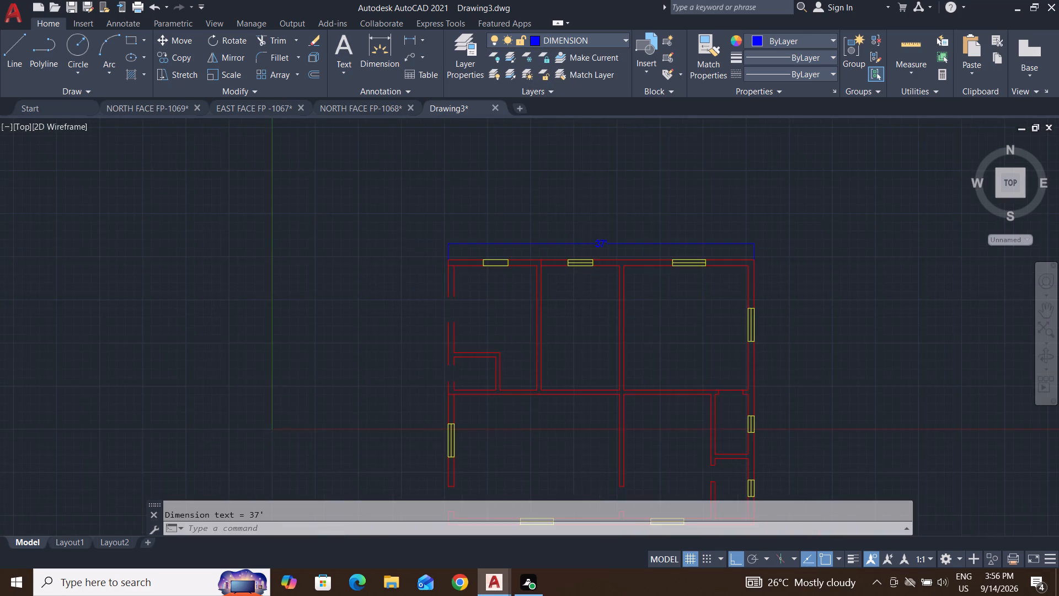
Add a vertical linear dimension along the full length of the right exterior wall, placed outside the plan.
middle_click_drag(645, 321, 563, 204)
left_click(413, 41)
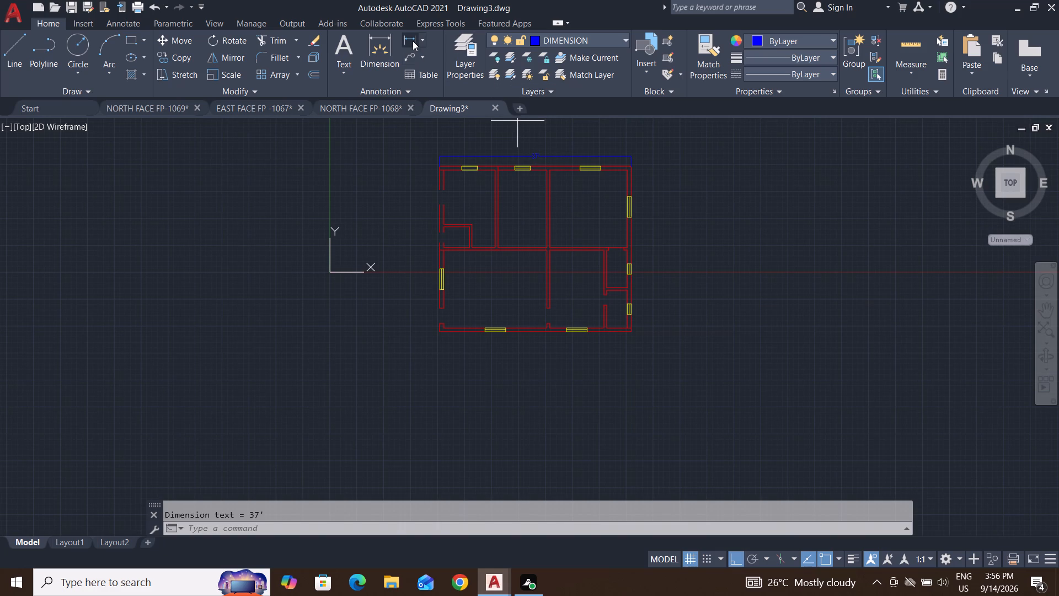
left_click(630, 164)
scroll(632, 333, "up", 1)
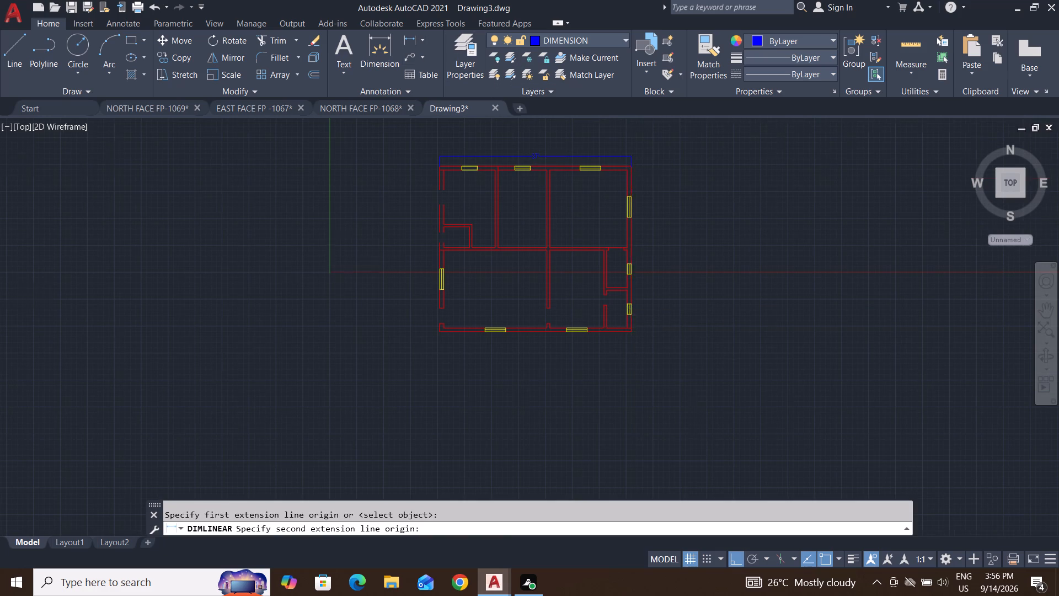
scroll(632, 333, "up", 2)
left_click(622, 327)
scroll(650, 328, "down", 2)
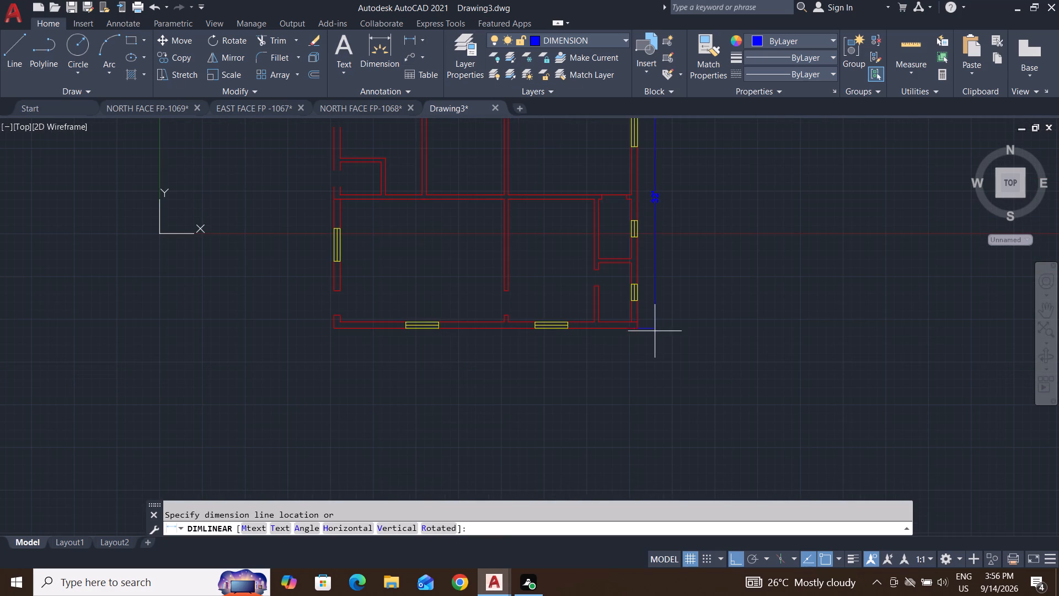
left_click(662, 329)
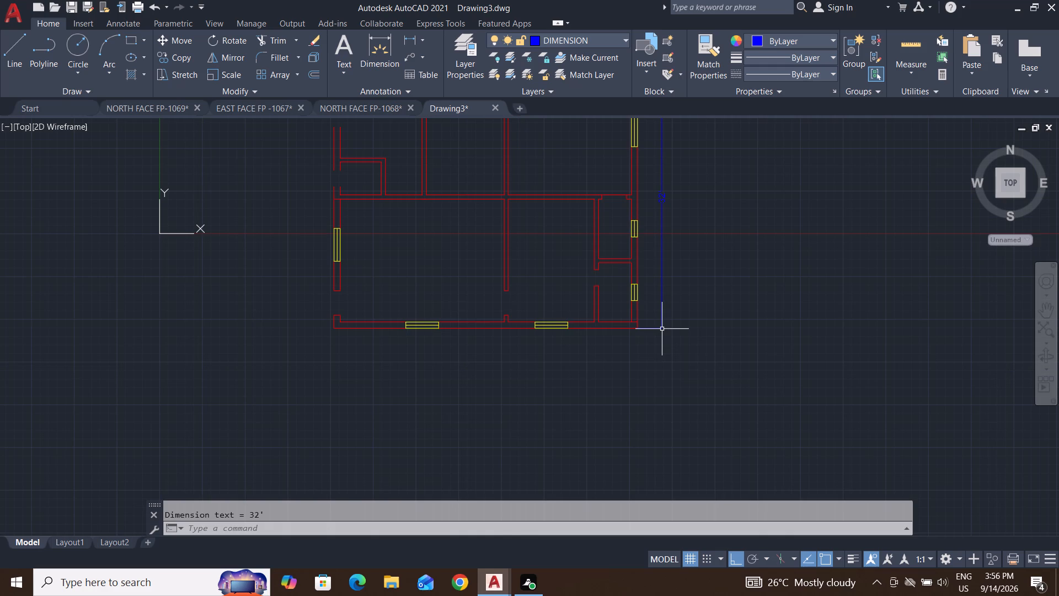
key("Escape")
key("Escape")
key("Escape")
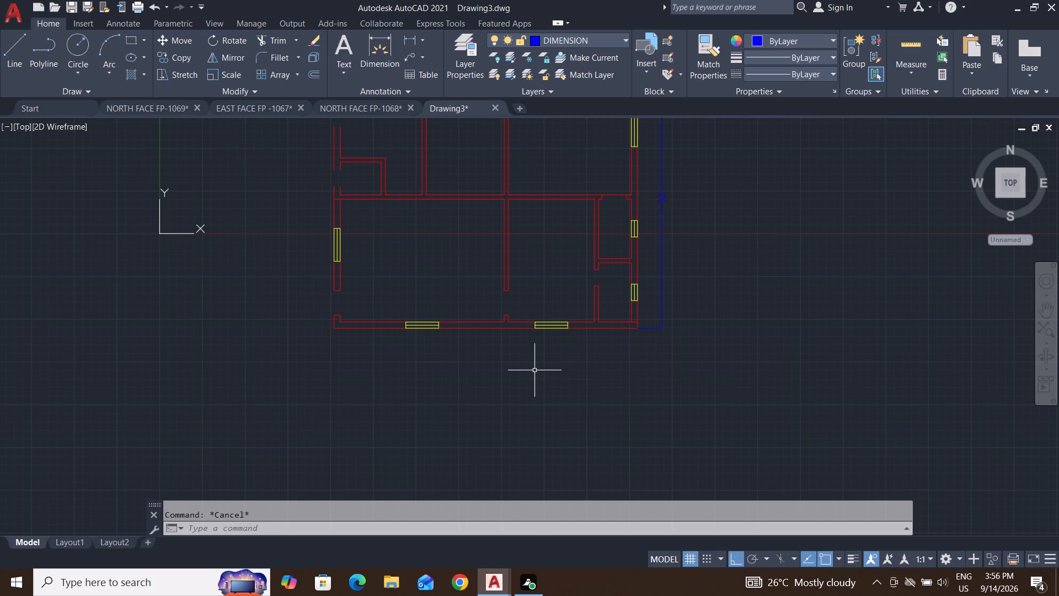
key("Escape")
key("Escape")
Trim the inner bottom wall line crossing the right exterior wall's thickness at the plan's bottom-right corner.
scroll(501, 347, "down", 1)
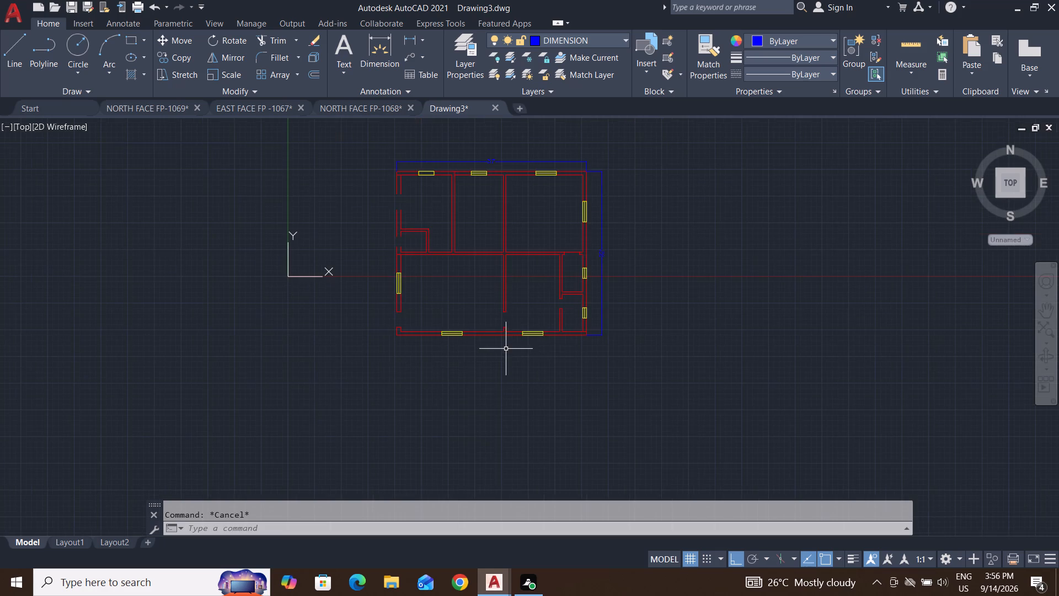
middle_click_drag(542, 346, 534, 317)
key("Escape")
key("Escape")
scroll(560, 303, "up", 3)
key("Escape")
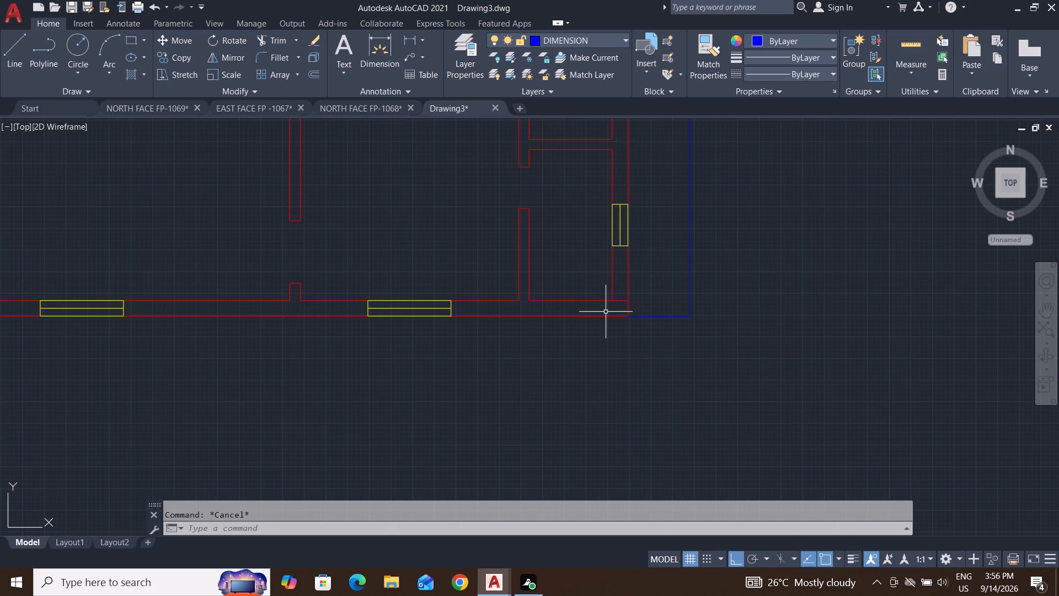
type("TR")
key("space")
key("space")
scroll(609, 305, "up", 3)
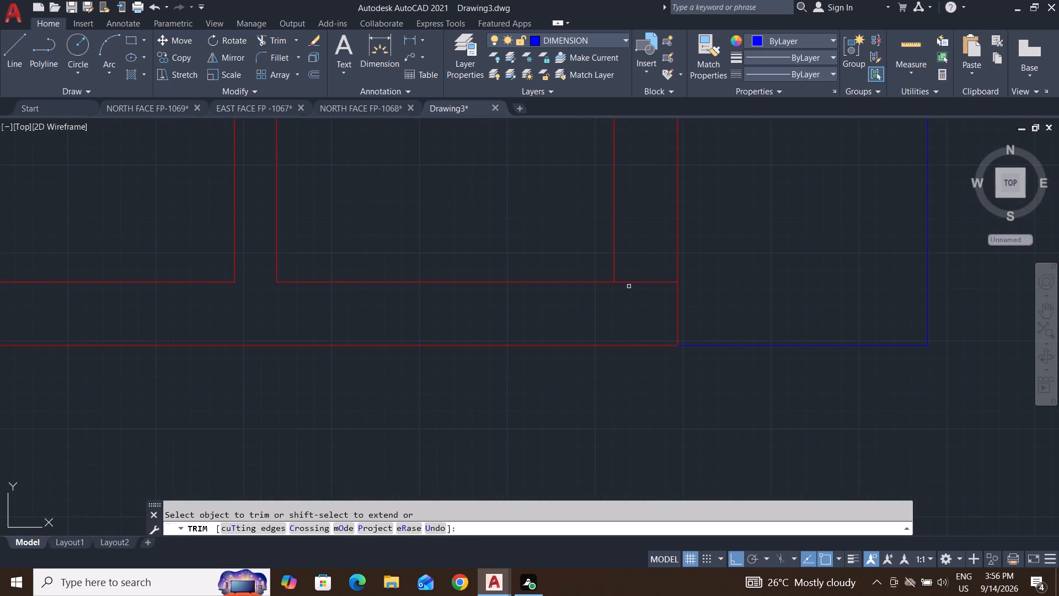
left_click(644, 271)
left_click(635, 307)
scroll(553, 370, "down", 3)
middle_click_drag(544, 408, 554, 352)
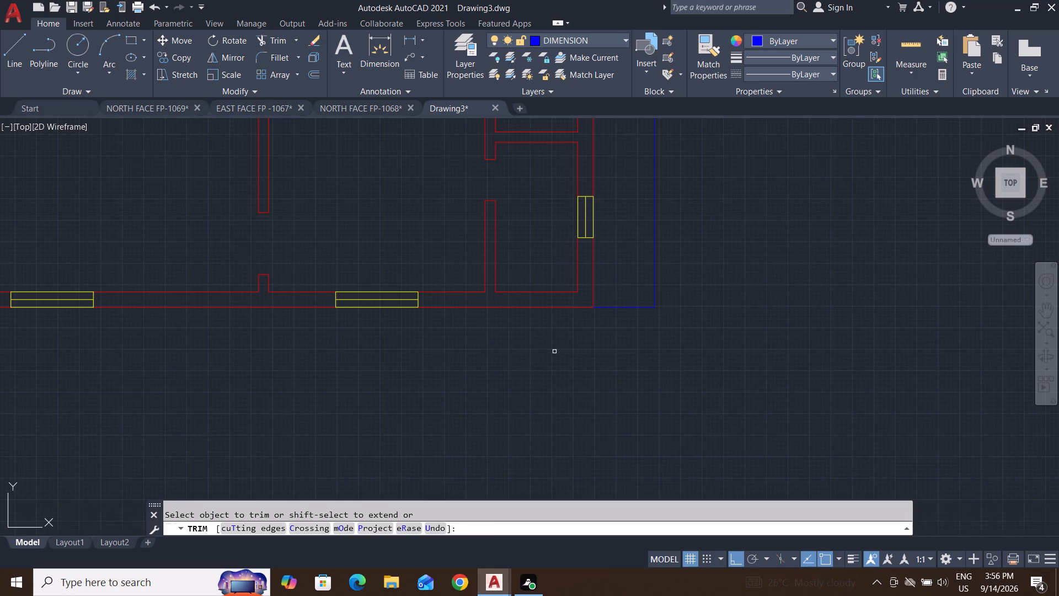
key("Escape")
key("Escape")
key("Escape")
Offset the outer bottom wall line segment near the bottom-right corner 6'6" outward below the plan.
type("O")
key("space")
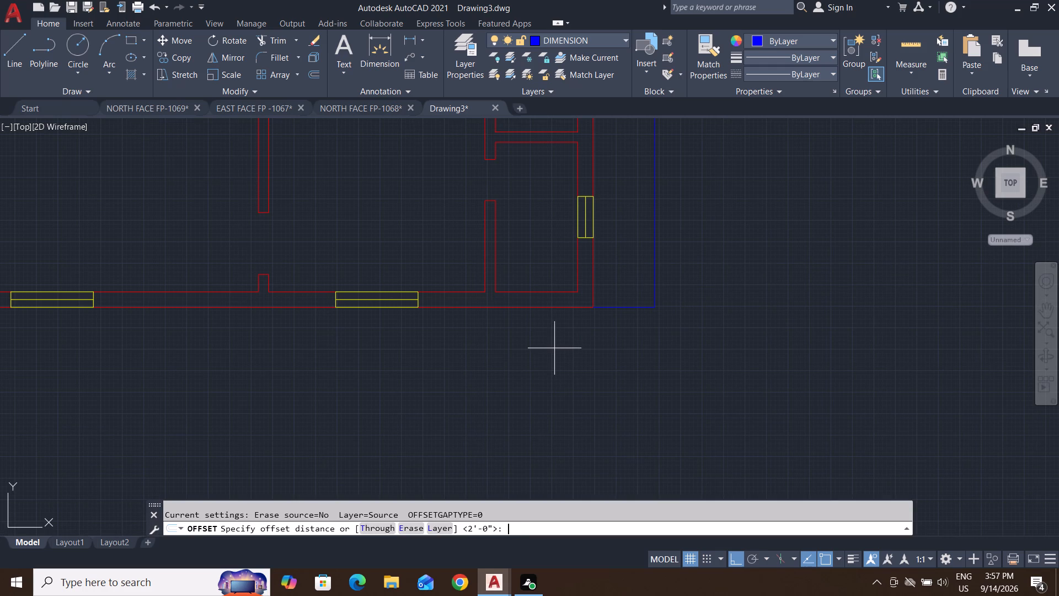
type("6'6\"")
key("Return")
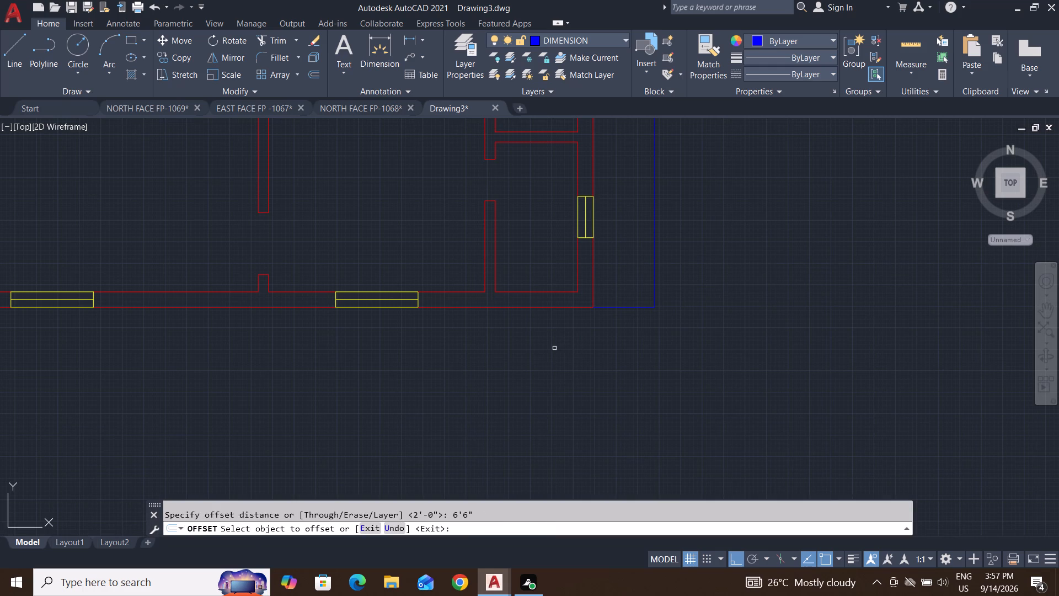
left_click(532, 308)
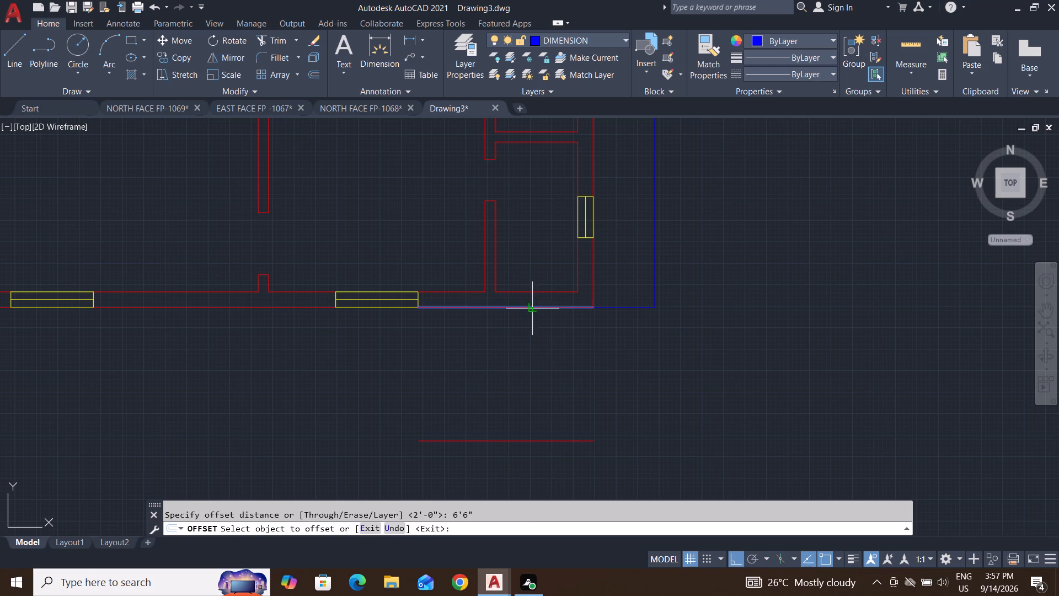
left_click(552, 401)
middle_click_drag(566, 414, 569, 340)
key("Escape")
key("Escape")
key("Escape")
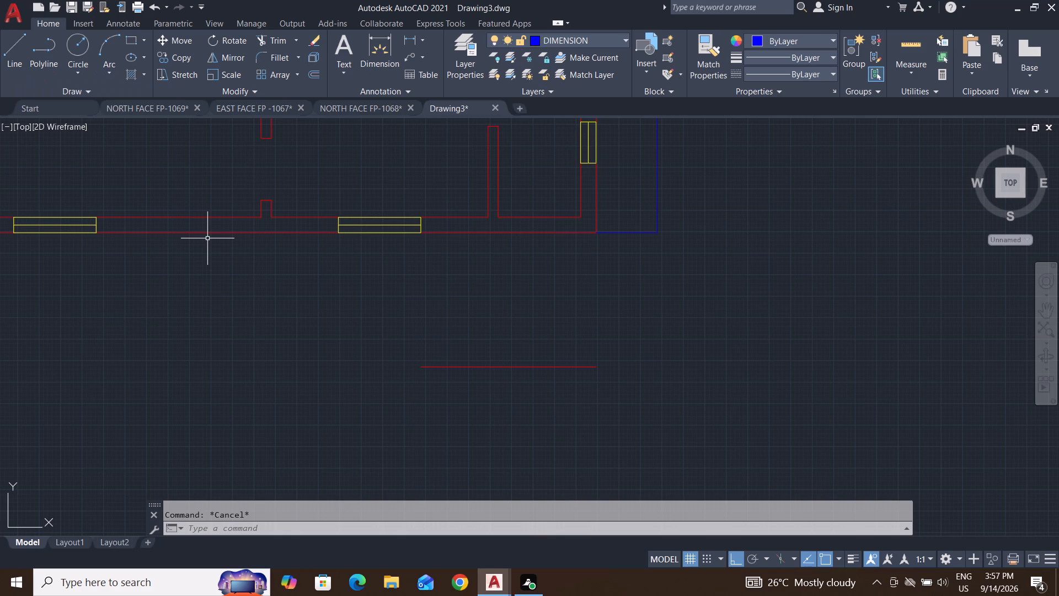
key("Escape")
key("Escape")
key("Escape")
key("Escape")
Draw a vertical line from the plan's bottom-right outer corner down to the end of the offset line.
left_click(19, 45)
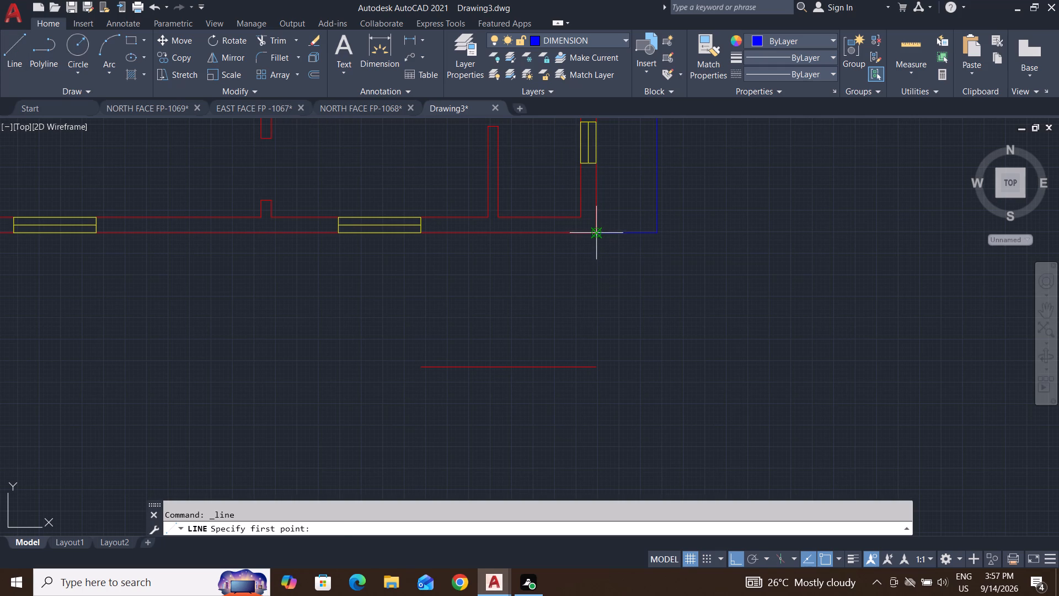
left_click(598, 231)
left_click(599, 368)
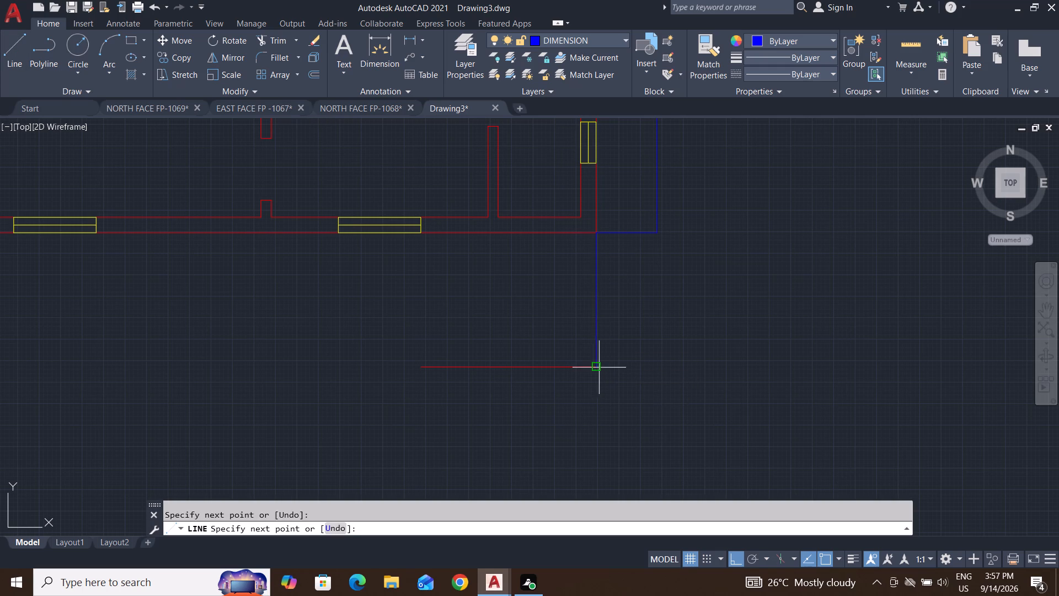
key("Escape")
key("Escape")
key("Escape")
key("Escape")
Move the new vertical line below the bottom-right corner to the WALL layer.
left_click(574, 39)
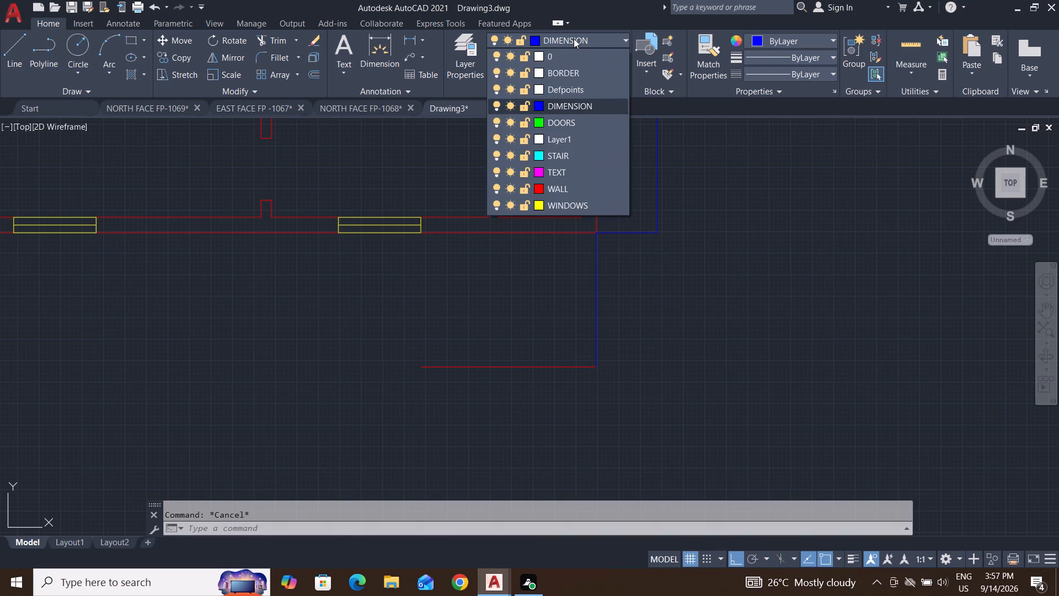
key("Escape")
key("Escape")
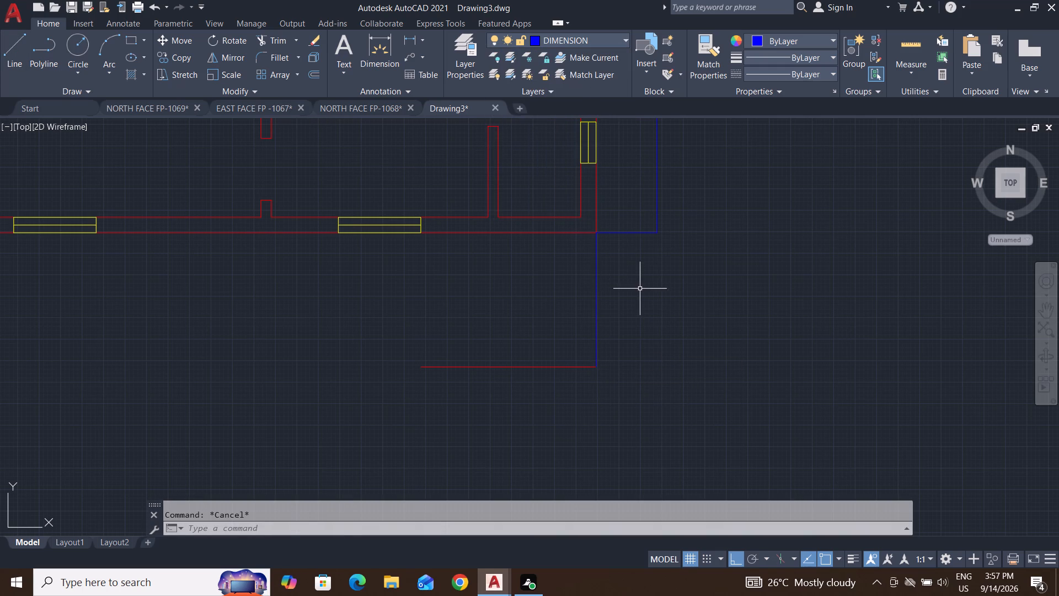
left_click(639, 289)
left_click(575, 316)
left_click(608, 39)
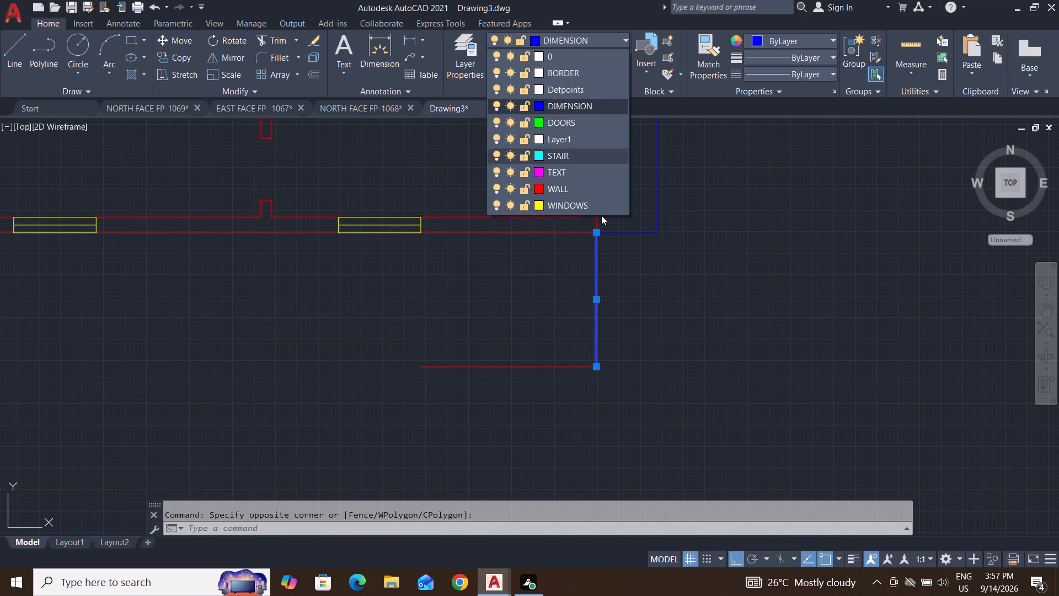
left_click(592, 194)
key("Escape")
key("Escape")
key("Escape")
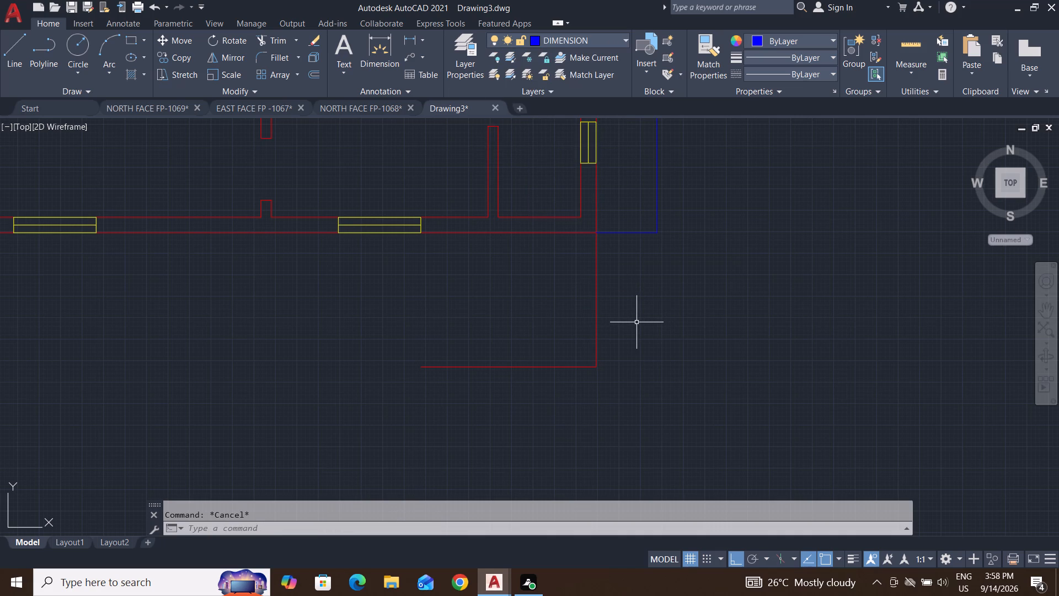
key("Escape")
key("Escape")
key("Escape")
Start an Offset with a distance of 3'.
type("O")
key("space")
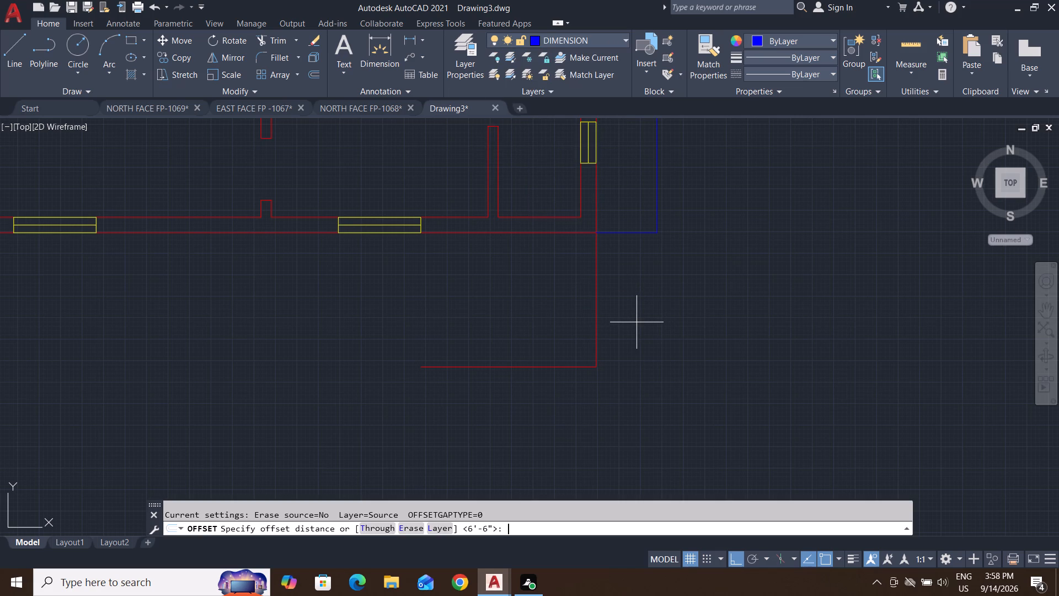
type("3'")
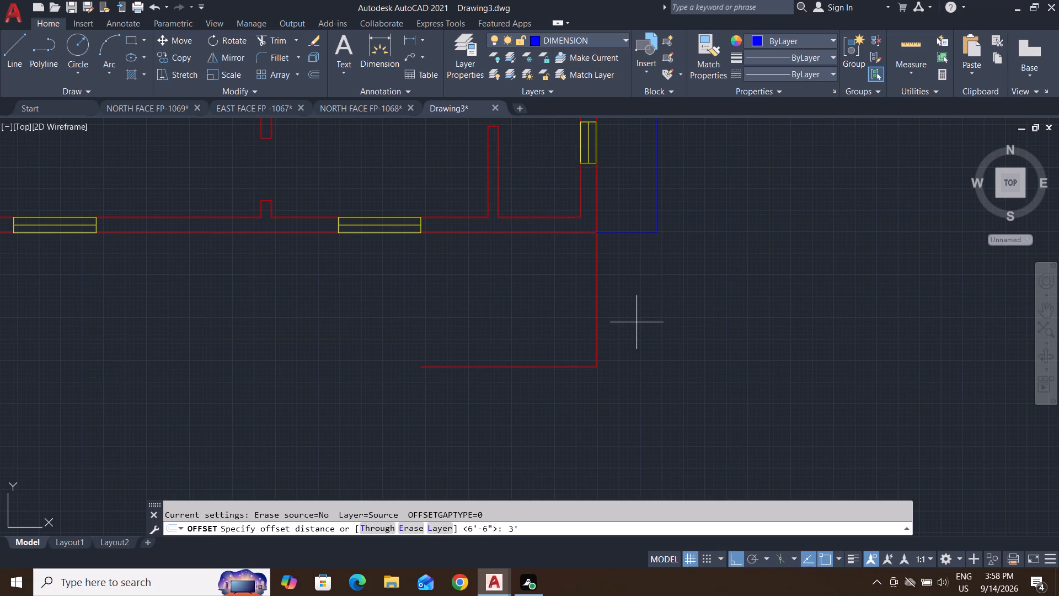
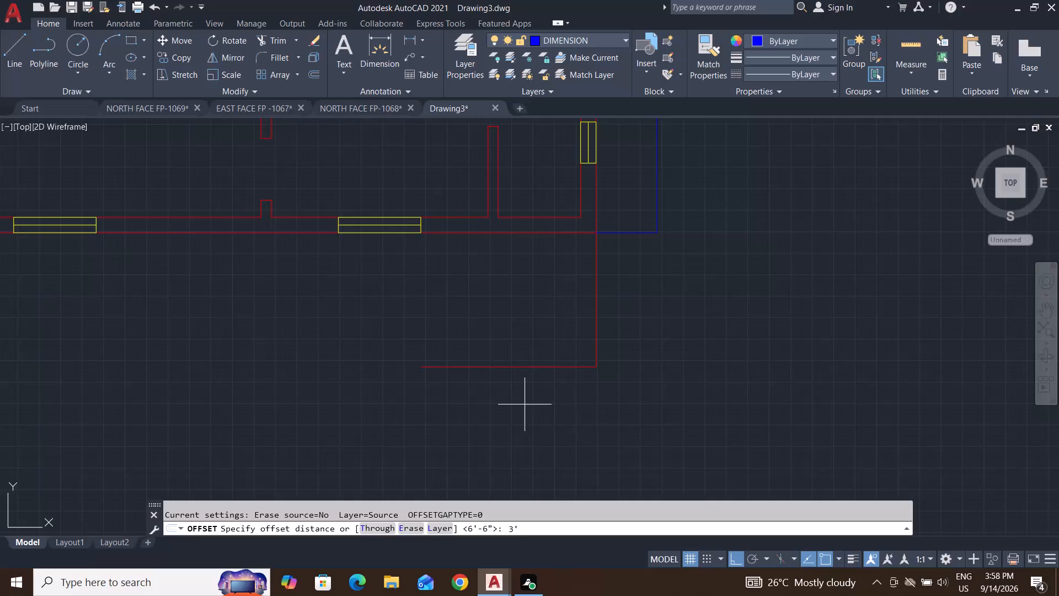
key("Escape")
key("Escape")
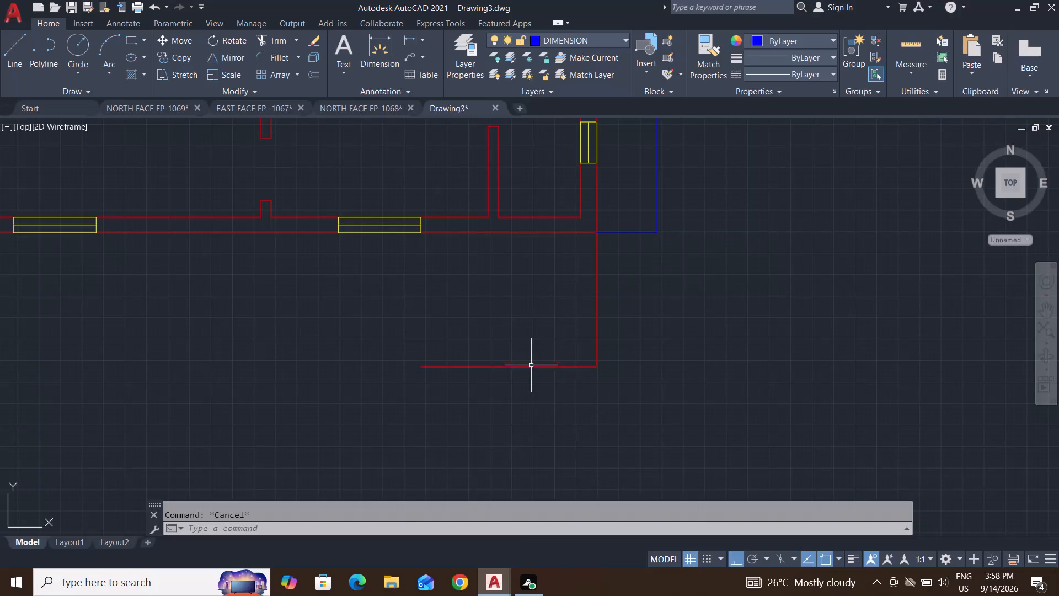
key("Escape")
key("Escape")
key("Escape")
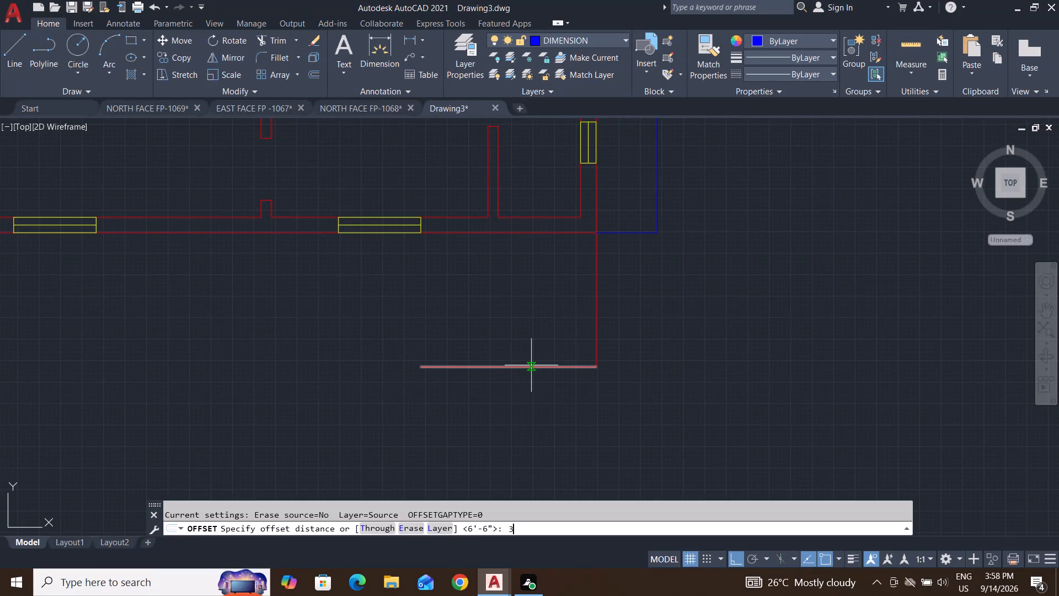
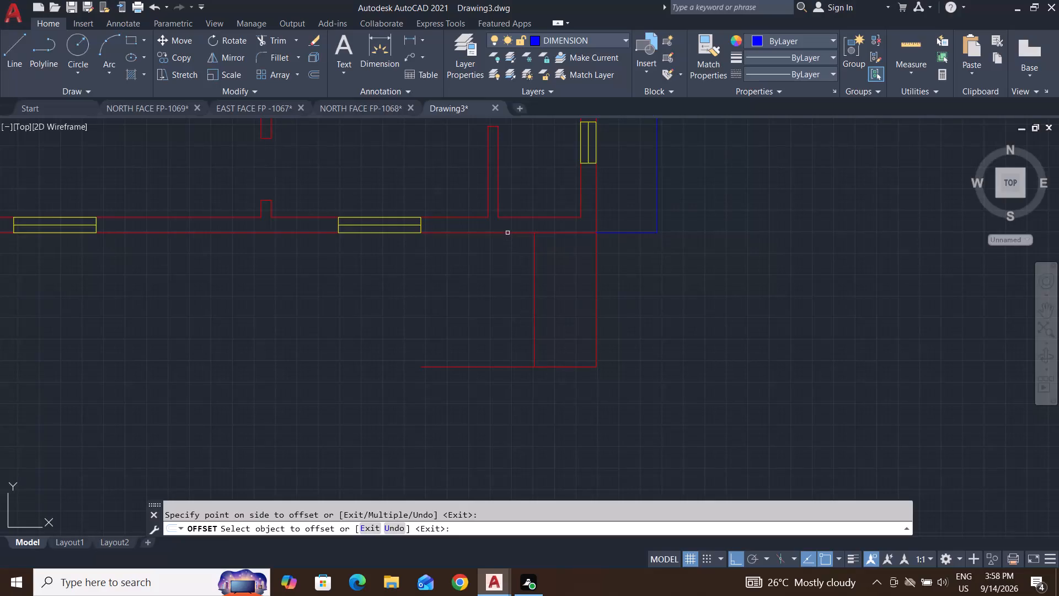
Offset the bottom exterior wall line 3'-0" downward and the extension's bottom line 3'-0" upward, adding two middle horizontal lines.
left_click(507, 233)
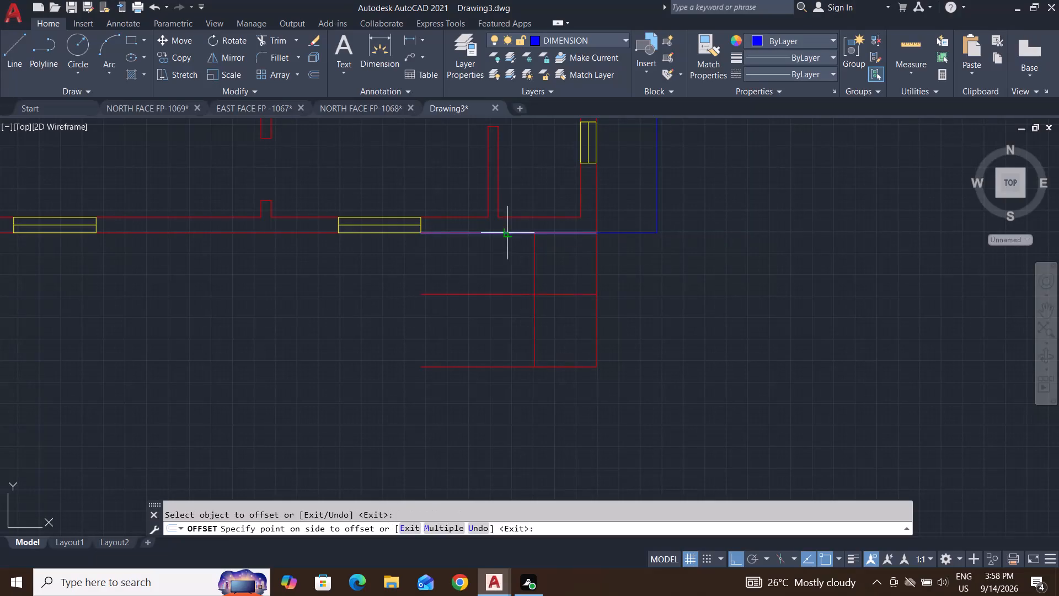
left_click(502, 294)
left_click(496, 367)
left_click(493, 328)
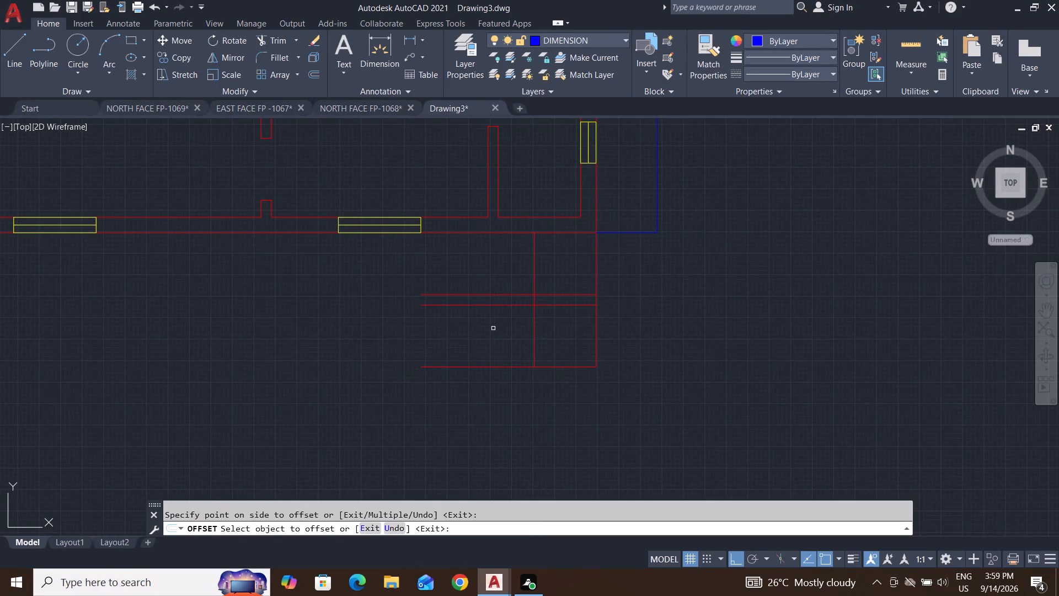
key("Escape")
key("Escape")
key("Escape")
Trim the two middle horizontal lines between the extension's inner vertical line and its outer right-hand line.
type("TR")
key("space")
key("space")
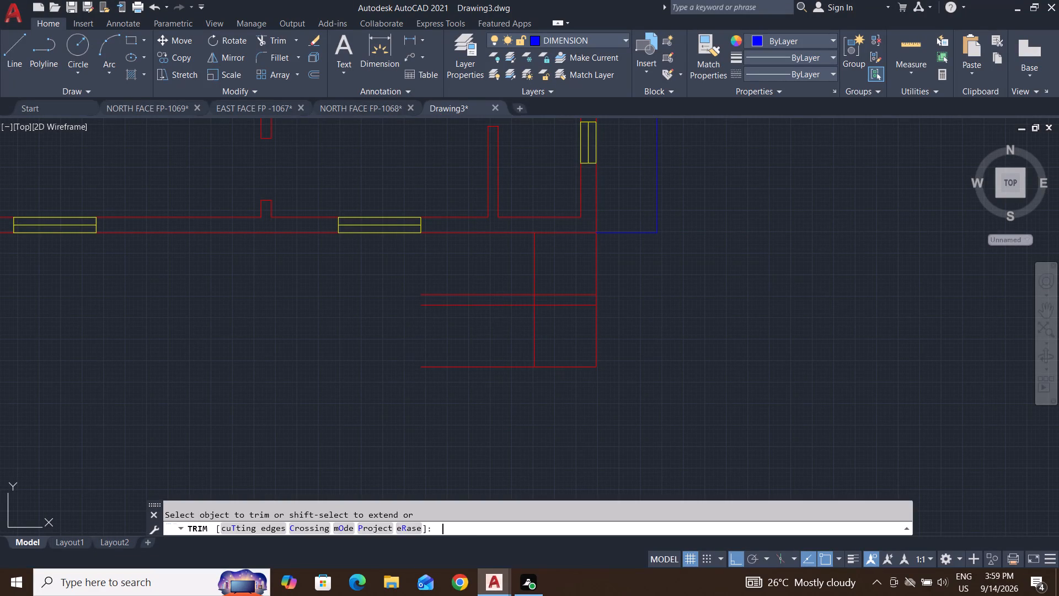
left_click(502, 327)
left_click(546, 324)
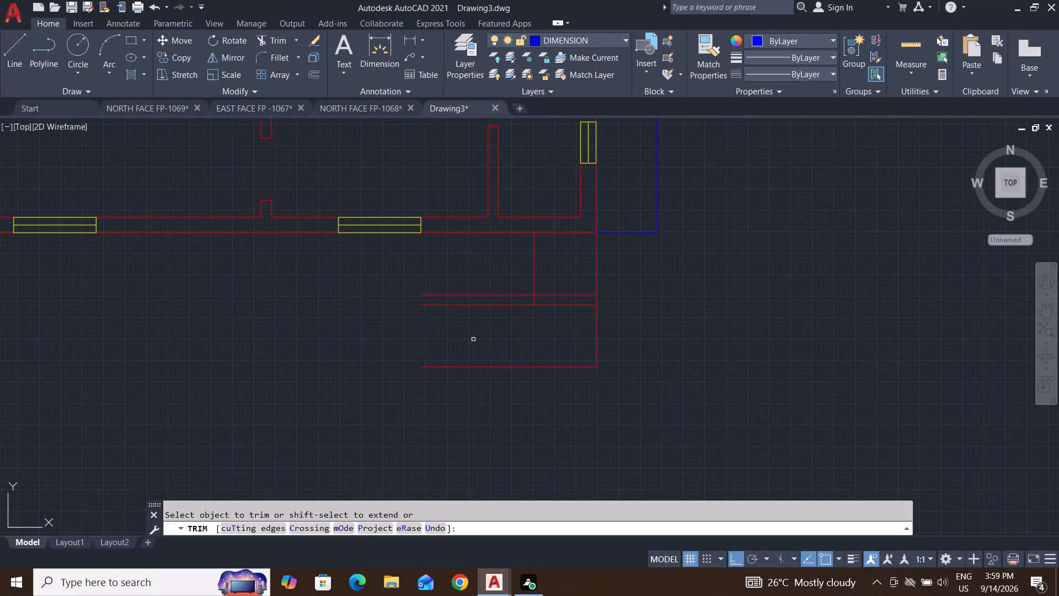
key("ctrl+z")
left_click_drag(565, 332, 564, 327)
left_click(565, 270)
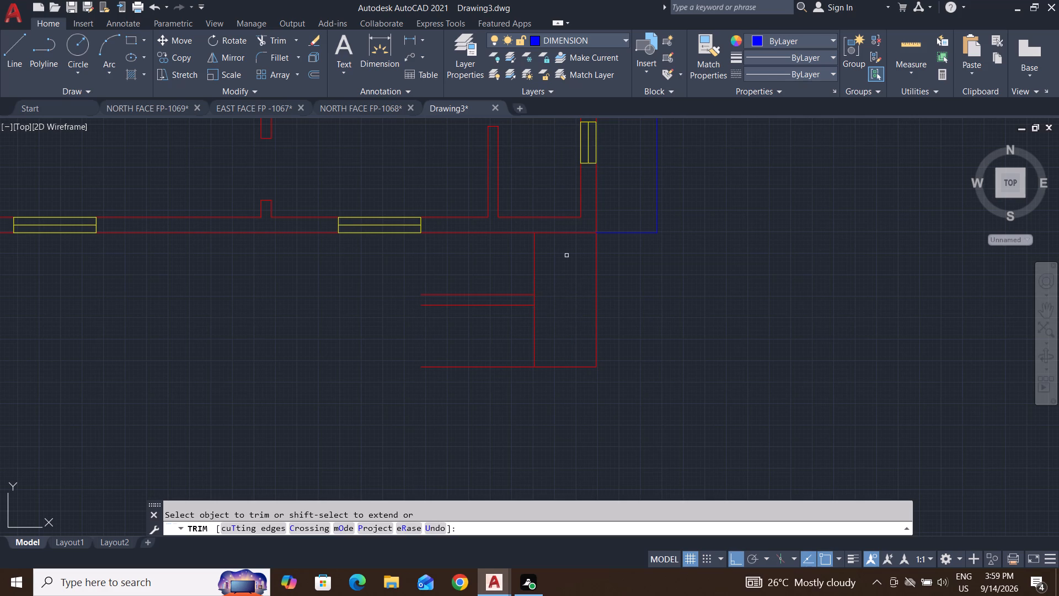
key("Escape")
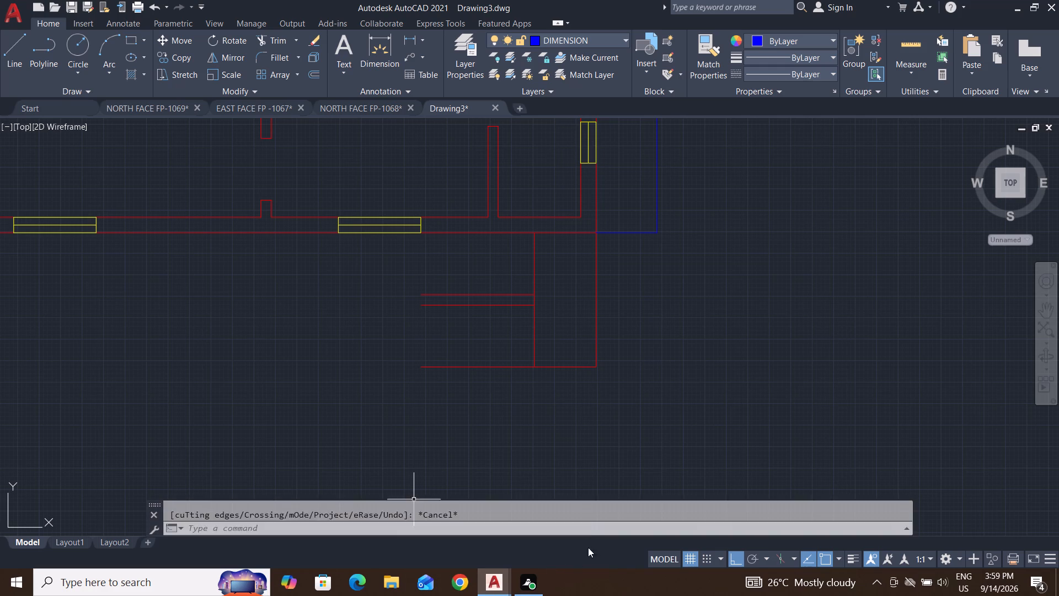
key("Escape")
key("Escape")
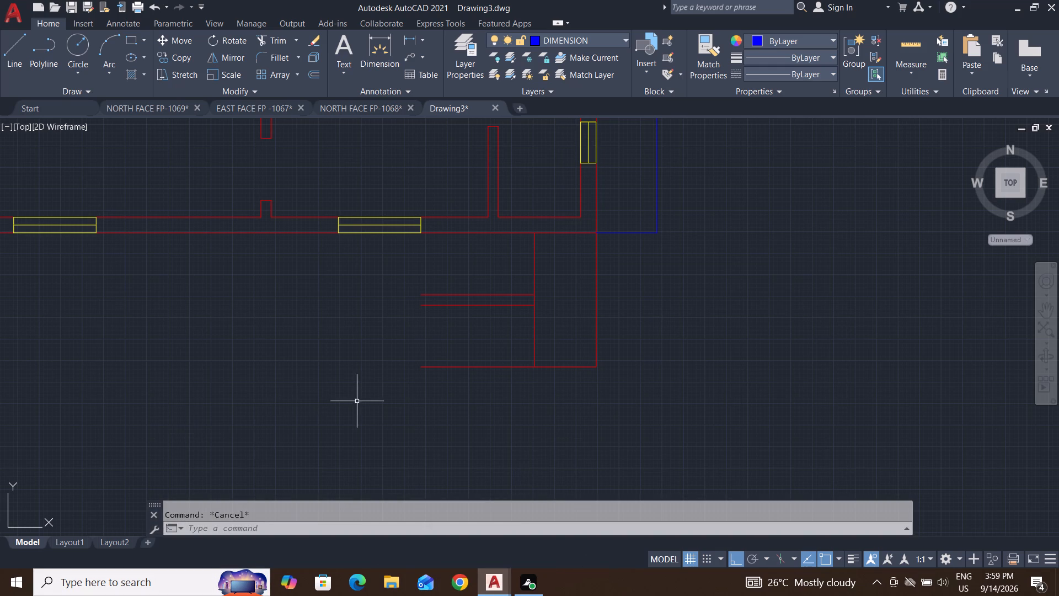
Offset the extension's inner vertical line twice toward its open left end, spacing the two new lines 10" apart.
middle_click_drag(501, 338, 538, 349)
key("Escape")
key("Escape")
key("Escape")
key("Escape")
key("Escape")
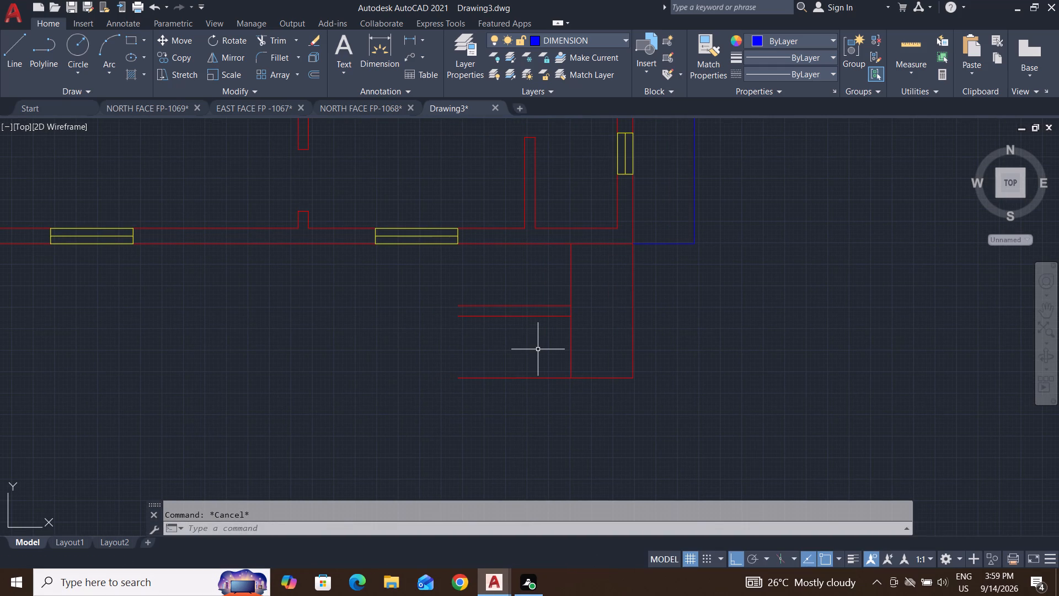
key("Escape")
key("o")
key("space")
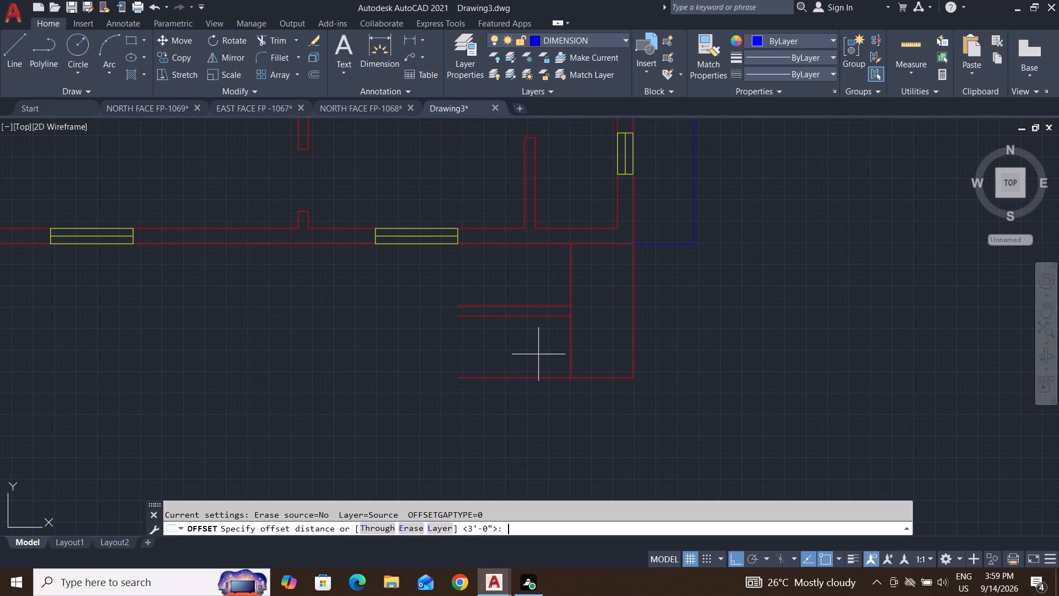
key("1")
key("0")
key("shift+quotedbl")
key("Return")
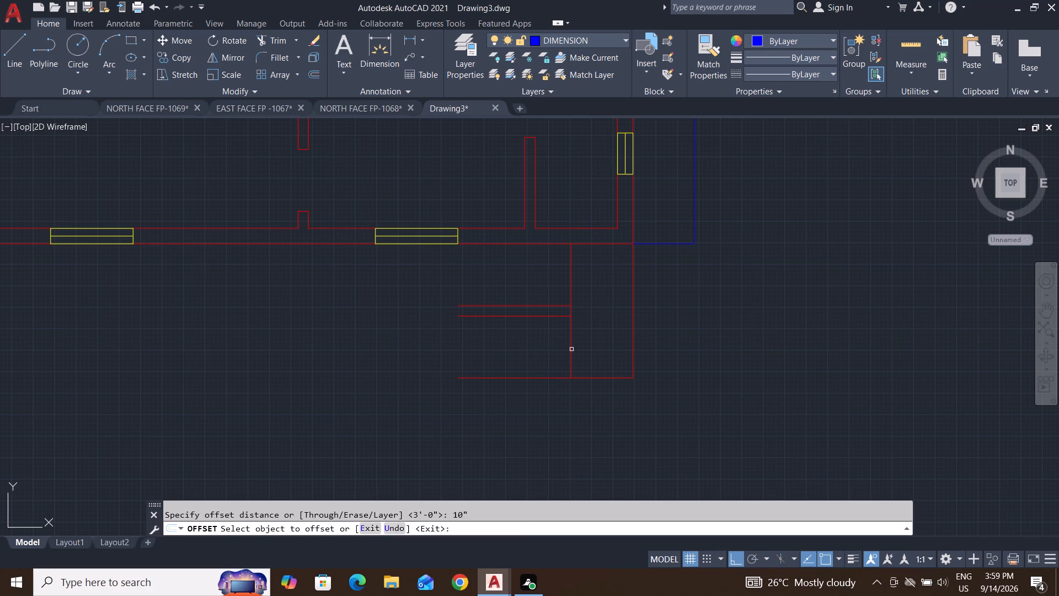
left_click(571, 350)
left_click(552, 352)
left_click(552, 355)
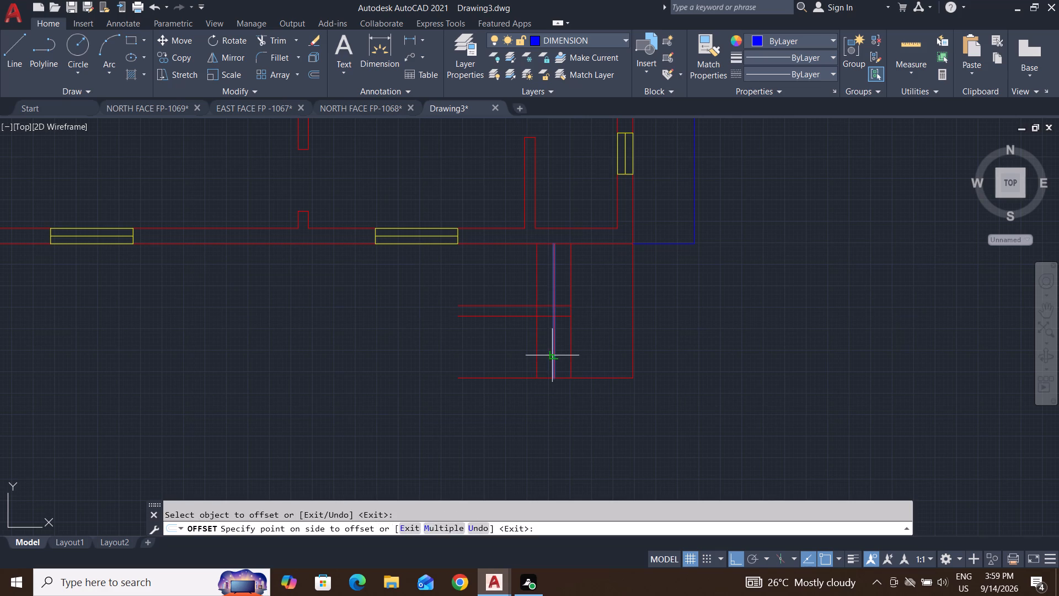
left_click(485, 368)
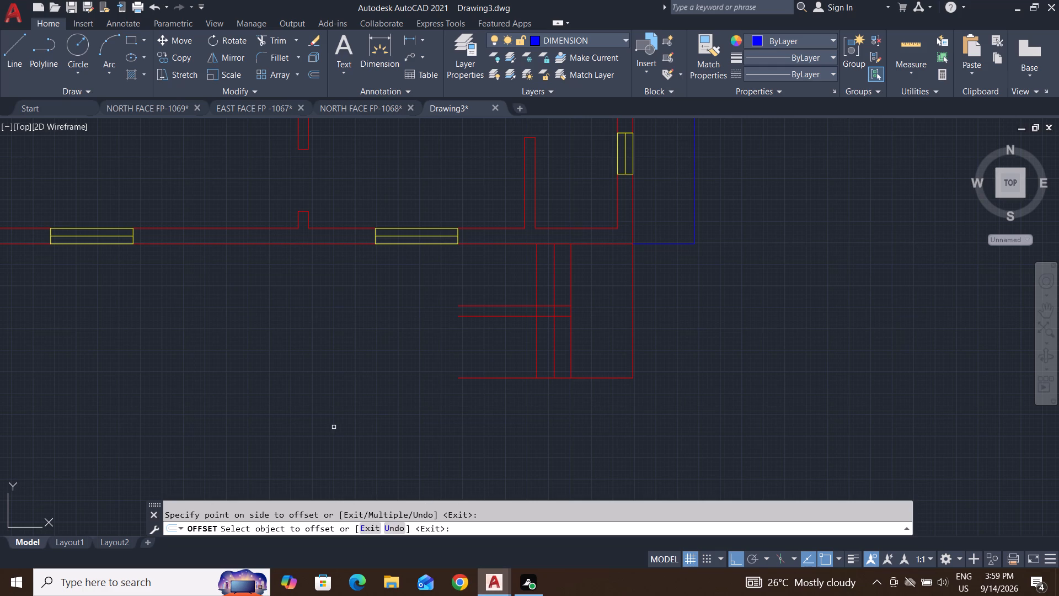
key("Escape")
key("Escape")
key("Escape")
key("Escape")
key("Escape")
key("Escape")
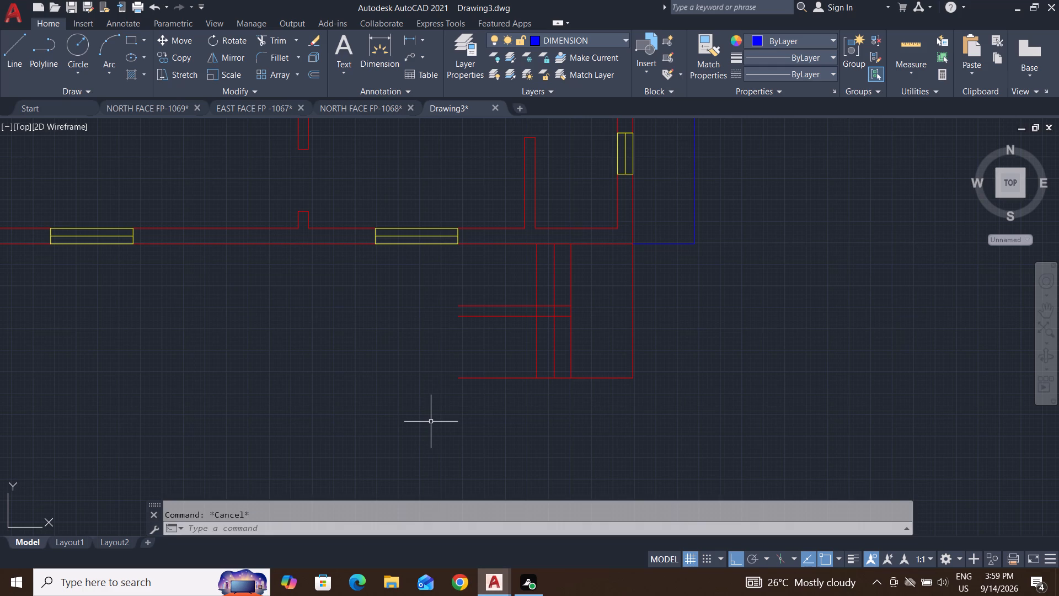
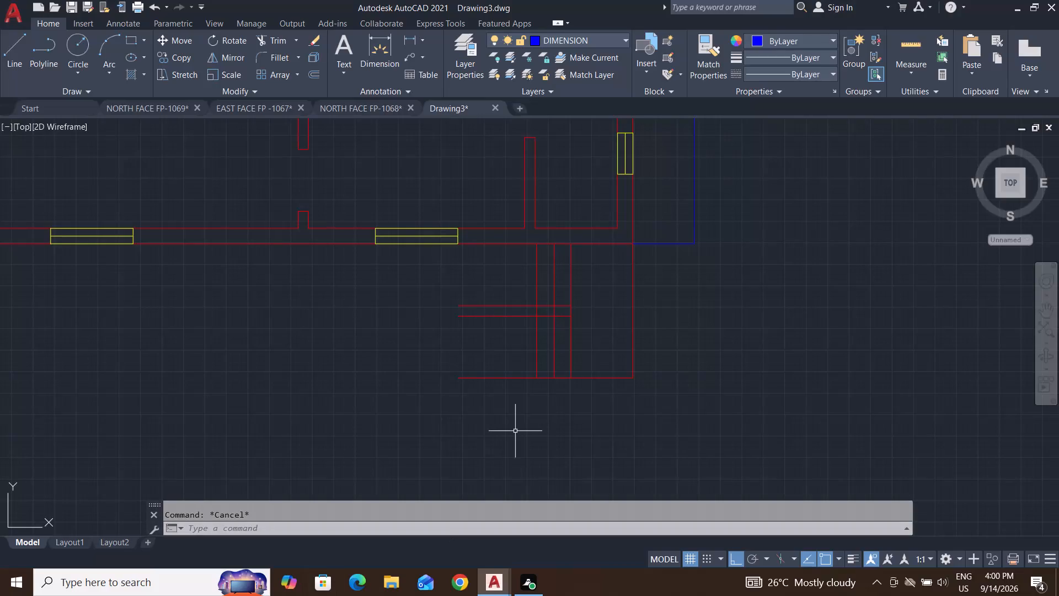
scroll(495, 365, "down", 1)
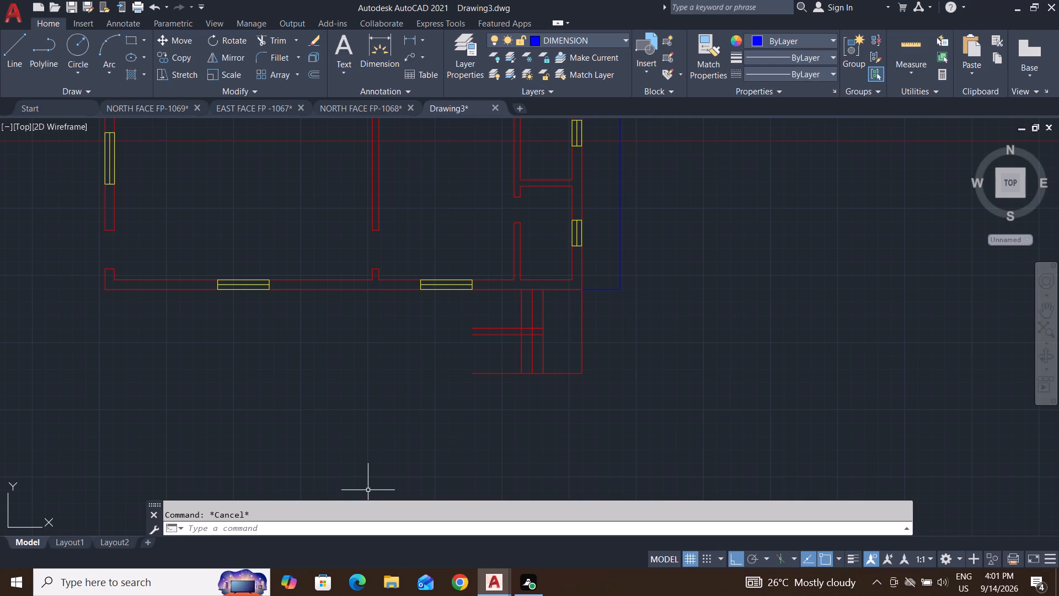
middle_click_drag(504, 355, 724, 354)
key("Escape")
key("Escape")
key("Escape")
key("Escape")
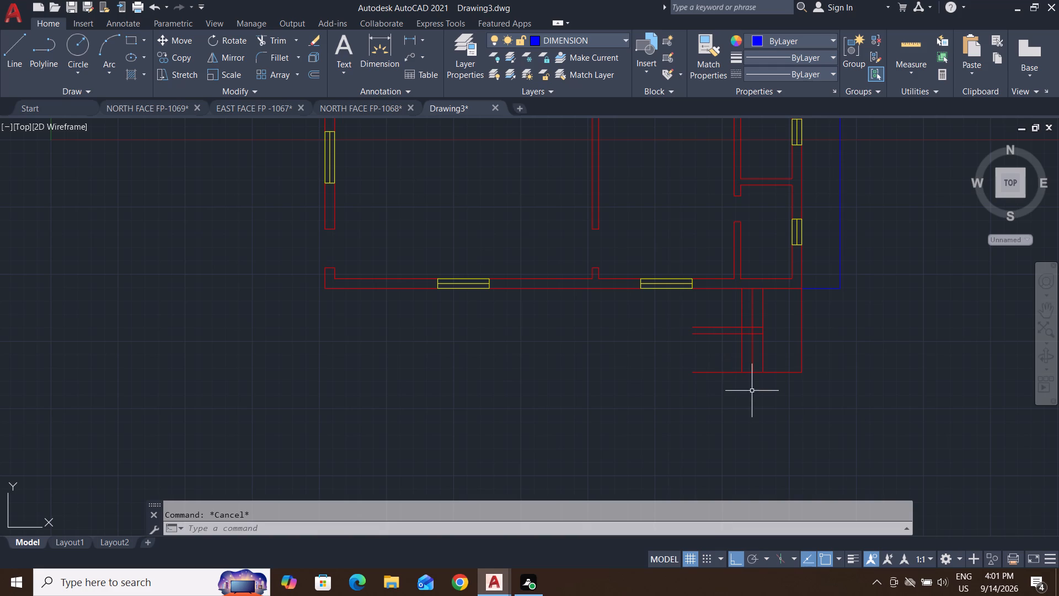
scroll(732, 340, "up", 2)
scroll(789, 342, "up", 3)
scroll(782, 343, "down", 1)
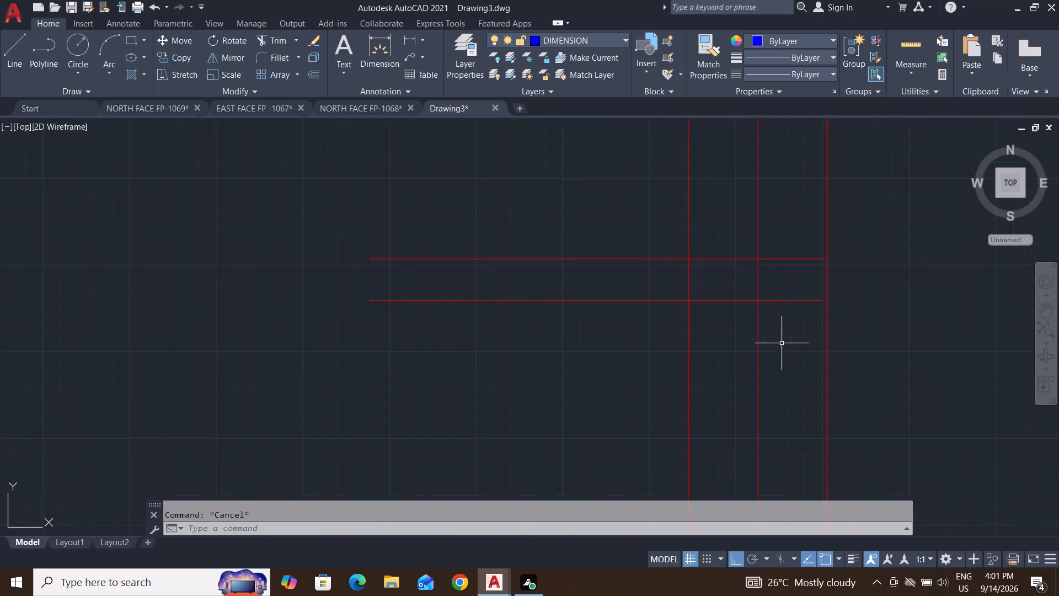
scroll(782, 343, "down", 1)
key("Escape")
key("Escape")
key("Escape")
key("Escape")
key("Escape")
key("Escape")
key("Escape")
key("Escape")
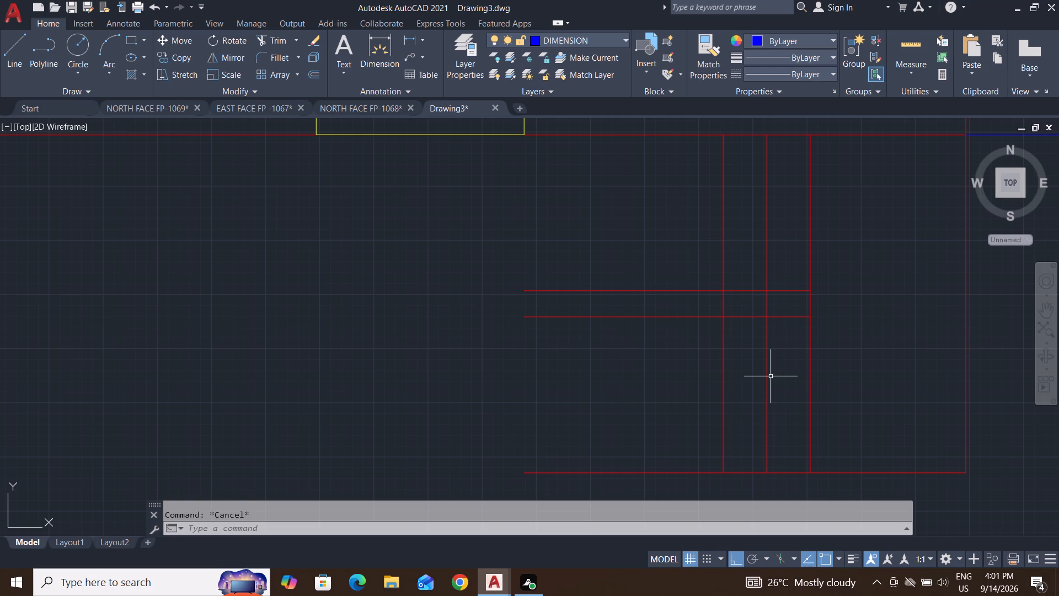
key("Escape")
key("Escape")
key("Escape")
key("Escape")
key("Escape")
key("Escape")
Offset the extension's vertical lines six more times toward its open left end, each new line 10" from the last.
key("o")
key("space")
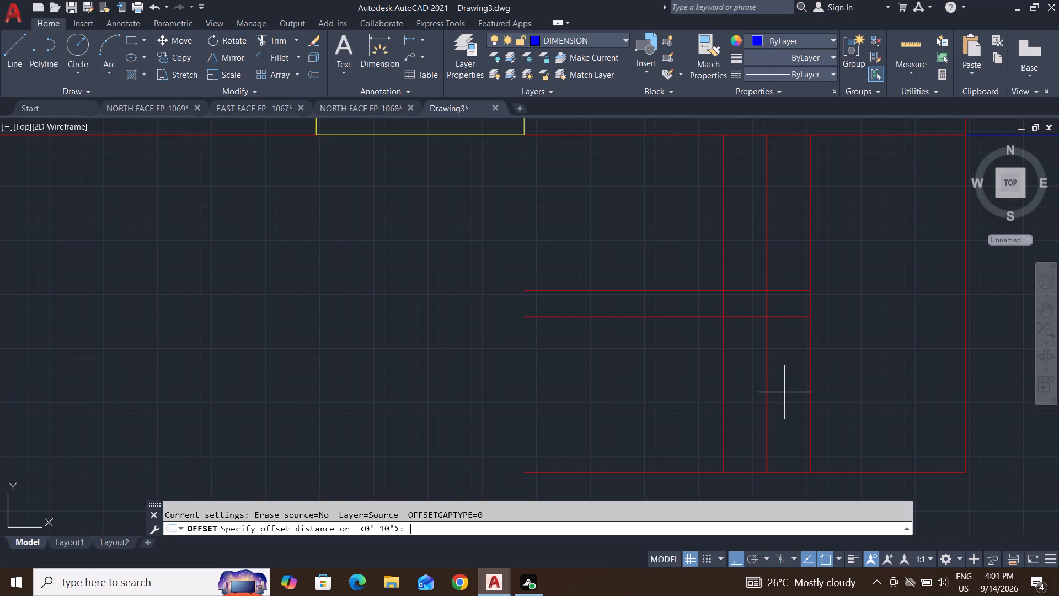
key("2")
key("BackSpace")
type("10")
key("shift+quotedbl")
key("Return")
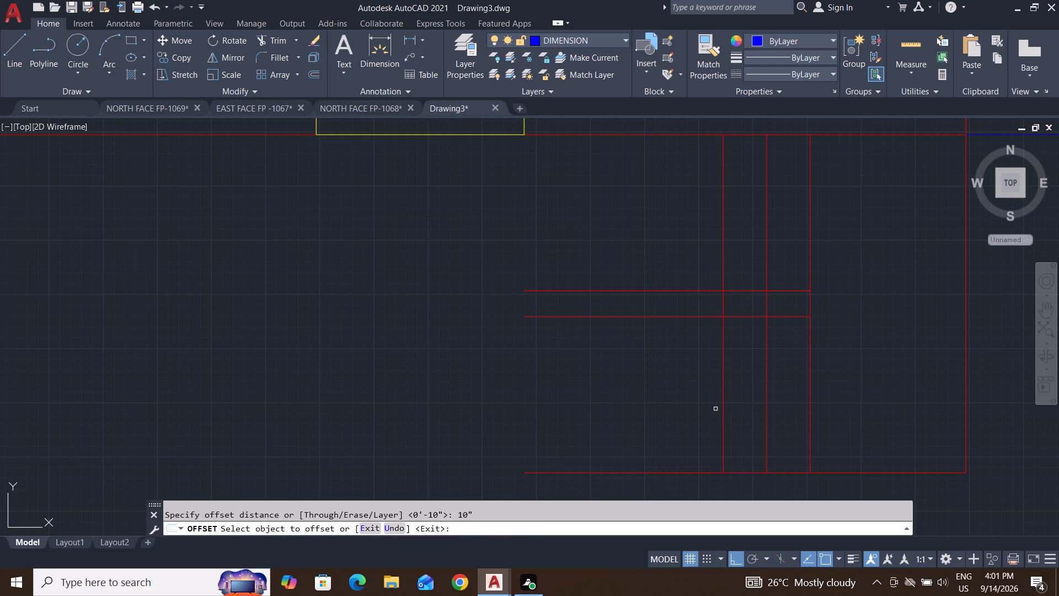
left_click(723, 401)
left_click(631, 407)
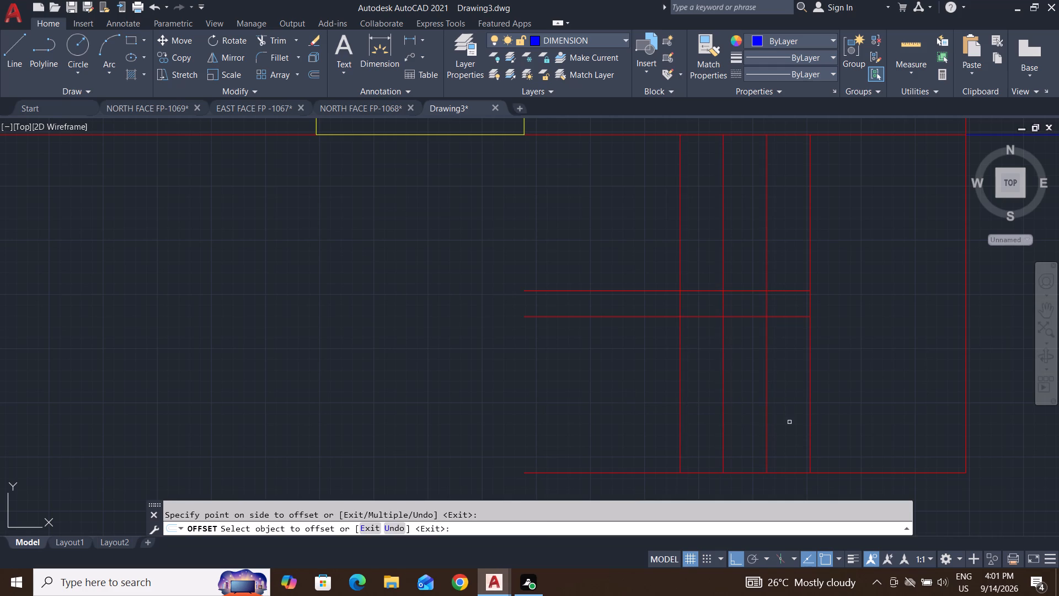
left_click(680, 457)
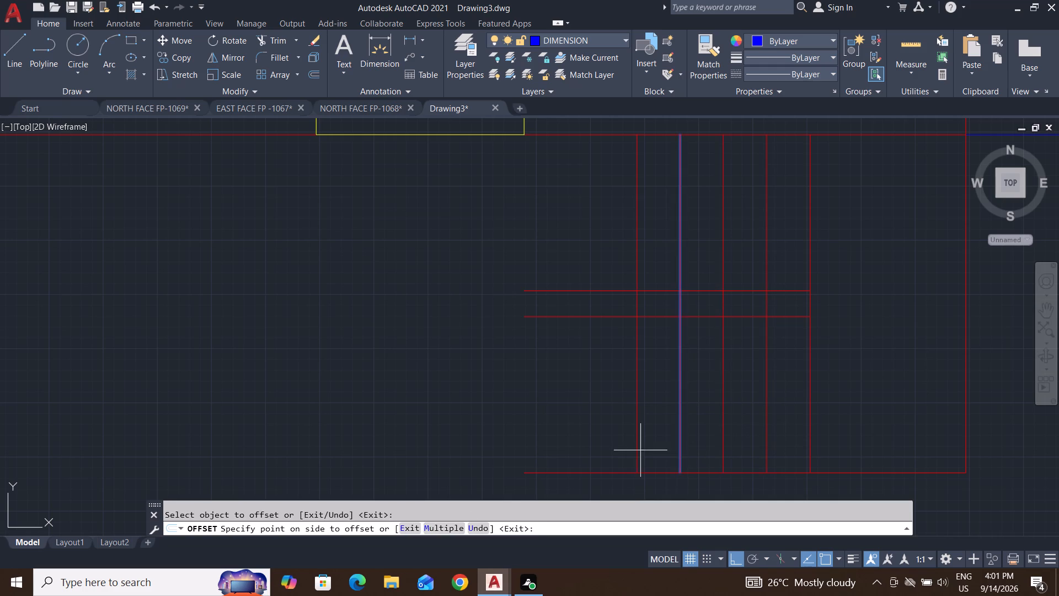
left_click(640, 450)
left_click(638, 456)
left_click(554, 451)
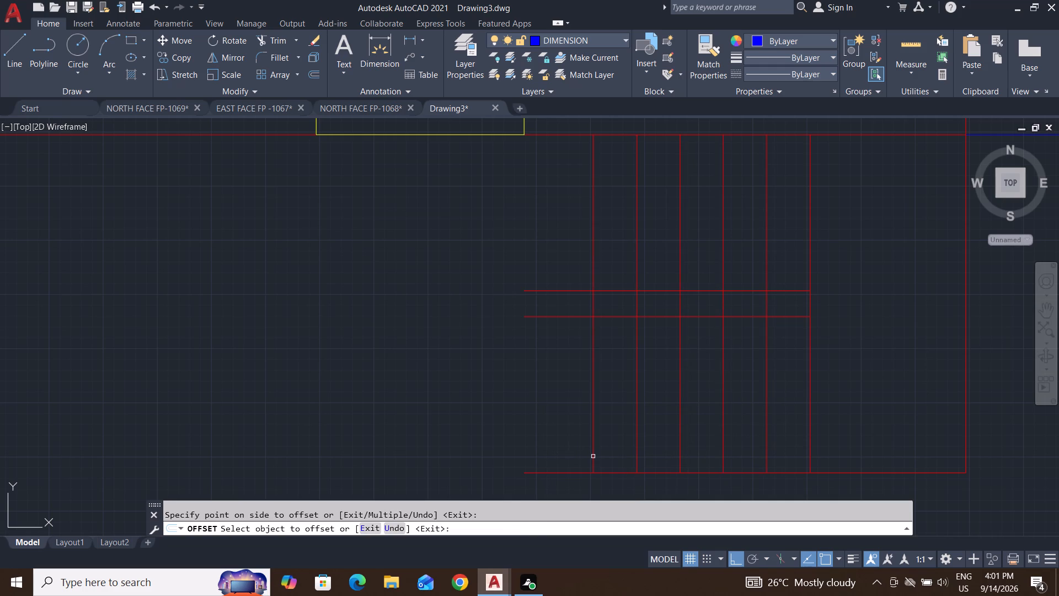
left_click(593, 455)
left_click(559, 447)
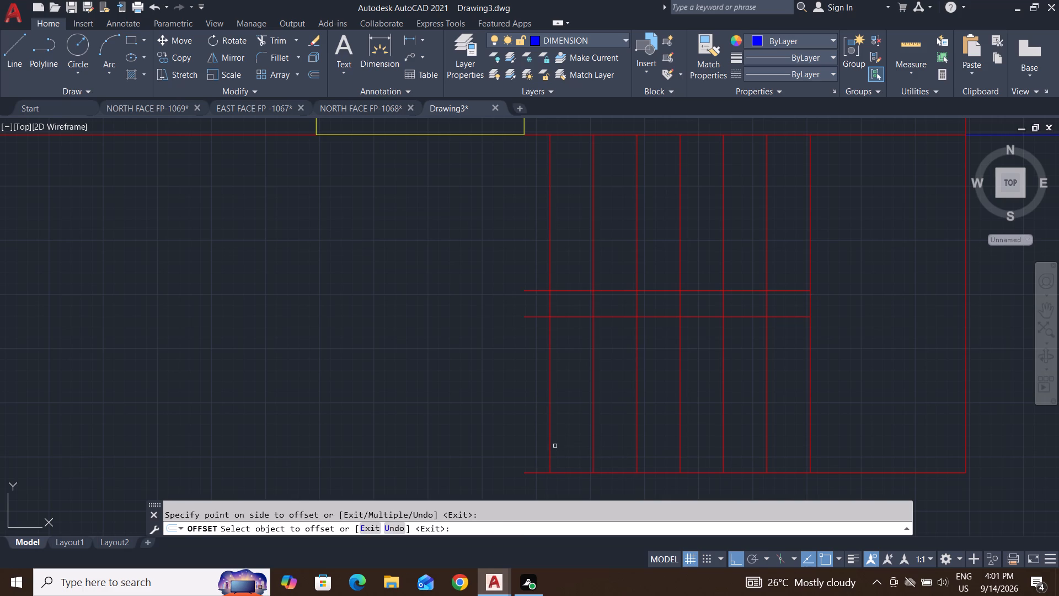
left_click(552, 445)
left_click(518, 437)
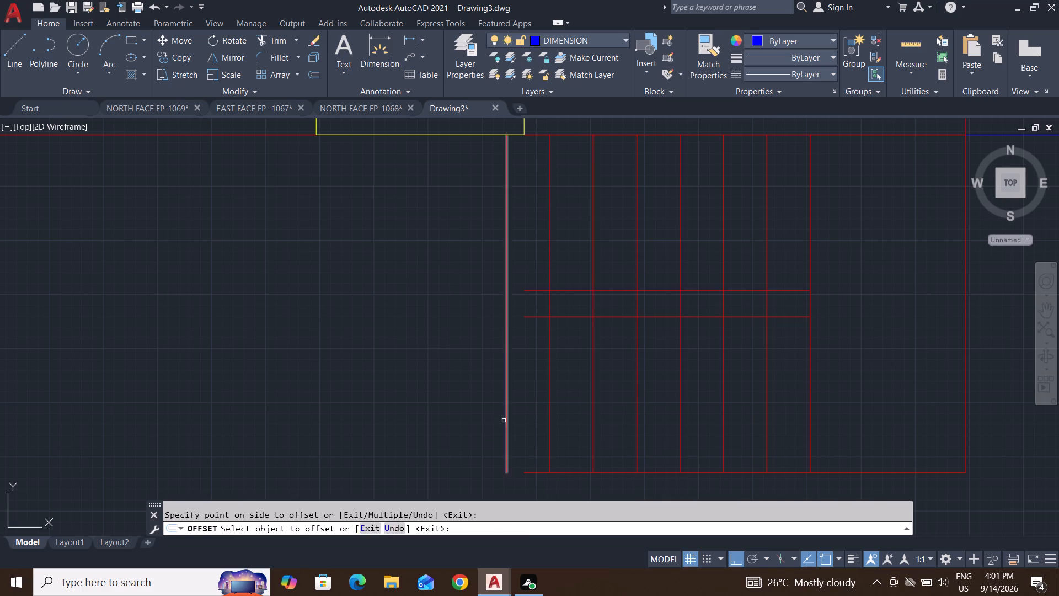
left_click(506, 422)
left_click(410, 422)
scroll(536, 377, "down", 3)
middle_click_drag(537, 379, 544, 382)
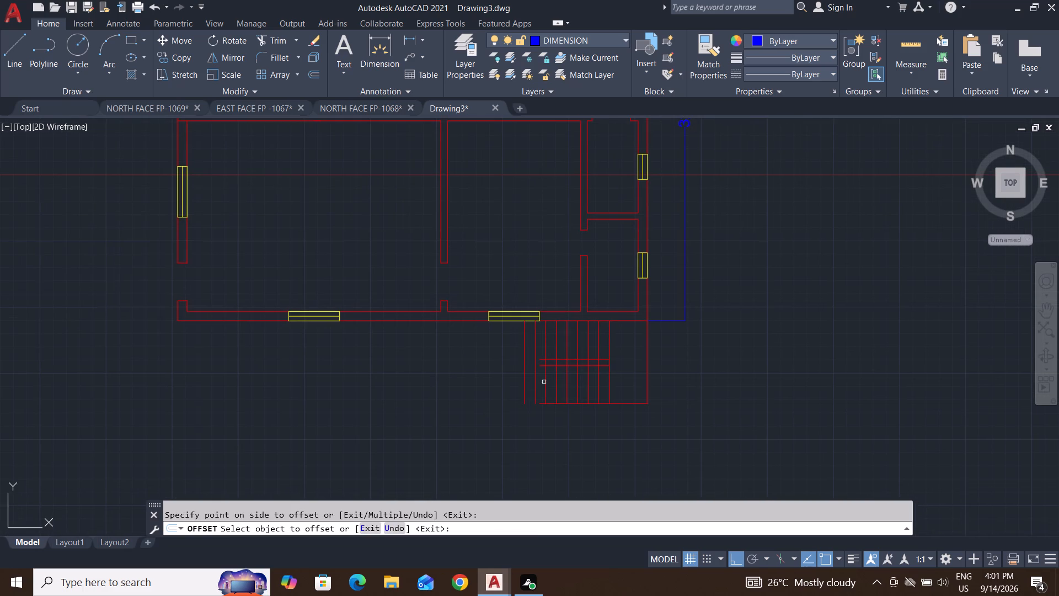
middle_click_drag(558, 427, 656, 402)
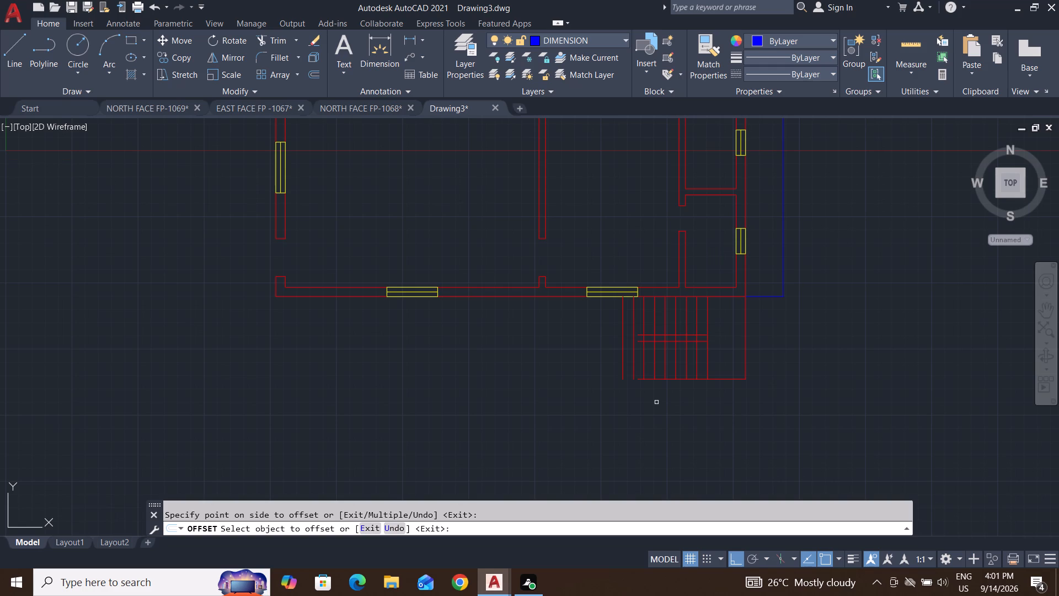
key("Escape")
key("Escape")
key("Escape")
key("Escape")
Extend the two middle horizontal lines to the outermost left vertical line of the extension.
scroll(645, 375, "up", 3)
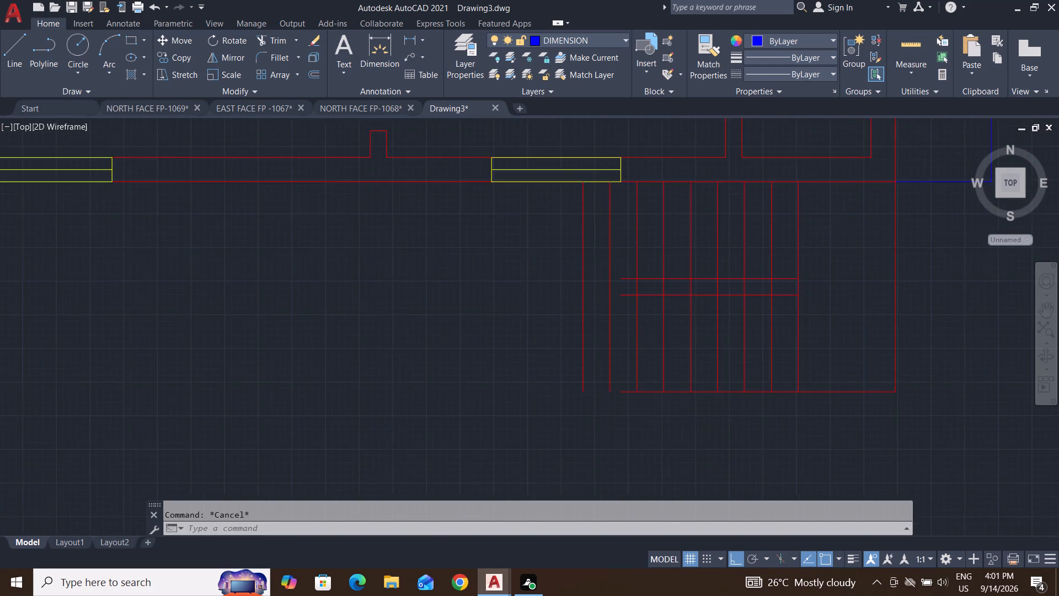
key("Escape")
key("Escape")
middle_click_drag(627, 325, 646, 390)
key("Escape")
key("Escape")
type("EX")
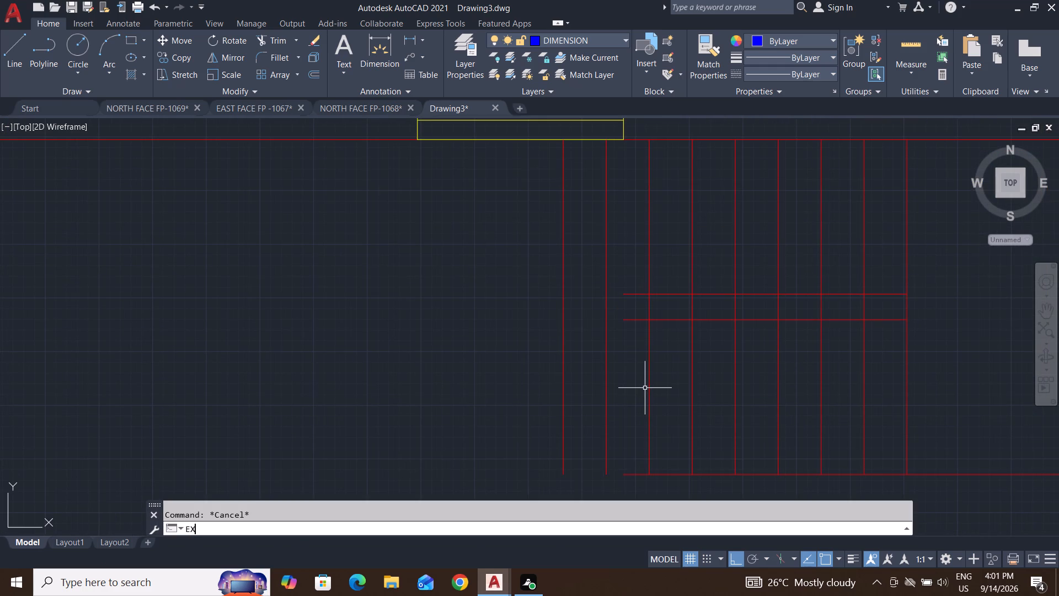
key("space")
key("space")
left_click(642, 258)
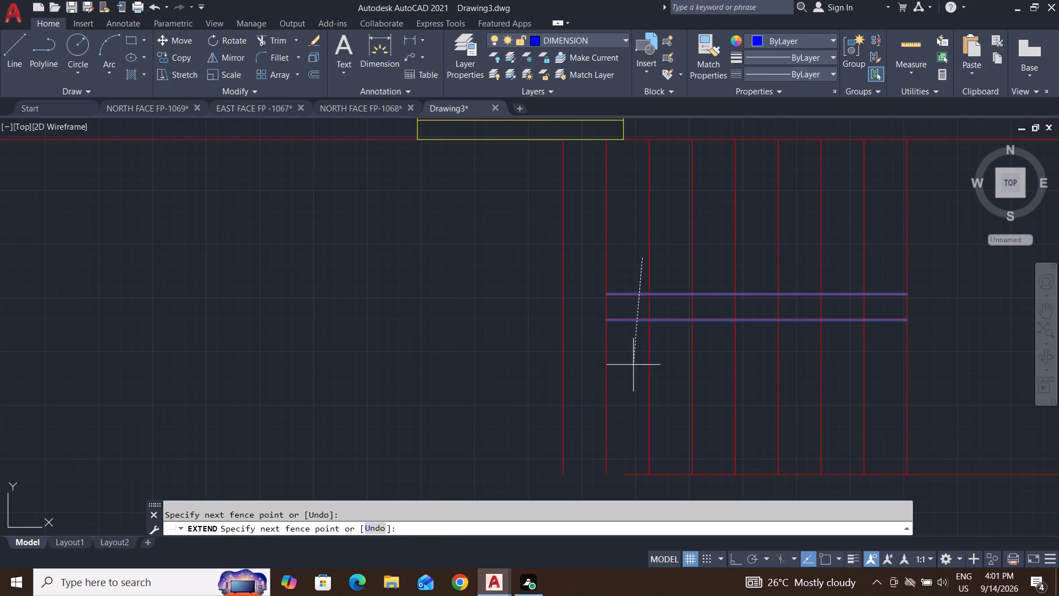
left_click(633, 365)
left_click(616, 281)
left_click(613, 339)
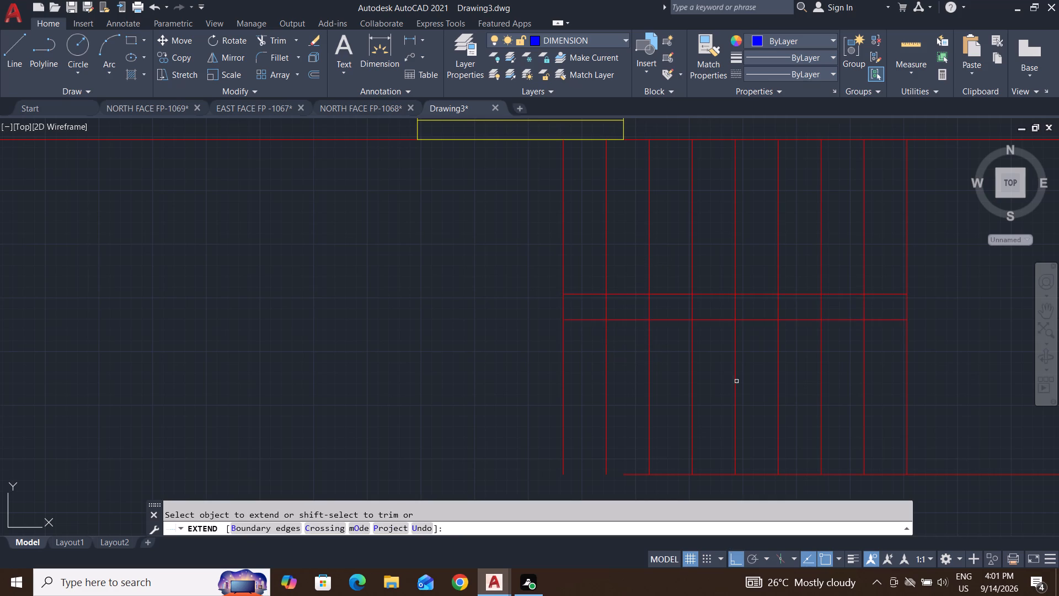
scroll(737, 382, "down", 1)
middle_click_drag(737, 382, 738, 357)
middle_click_drag(738, 379, 738, 341)
key("Escape")
key("Escape")
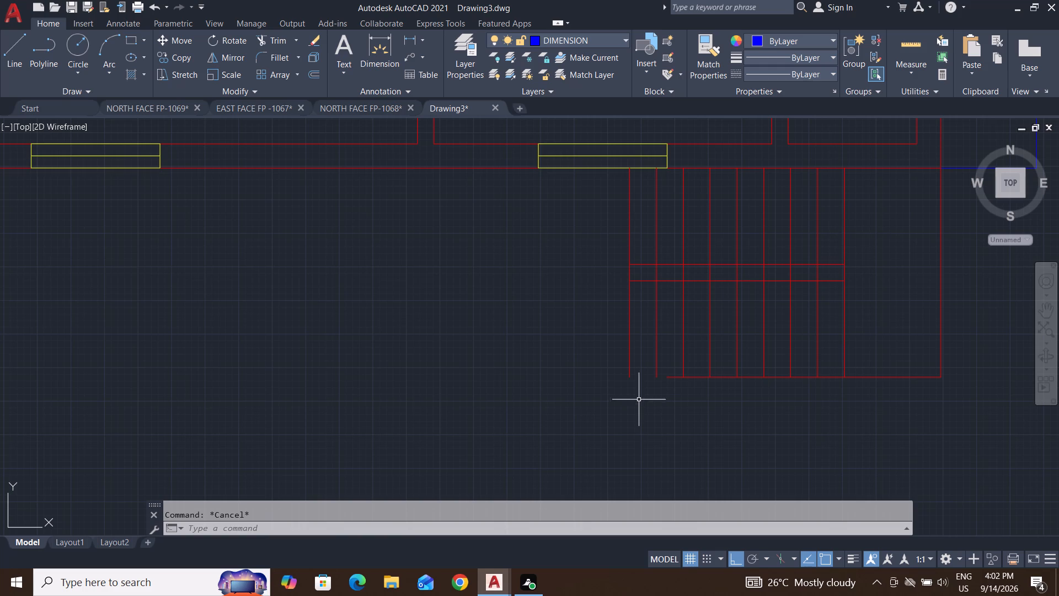
Extend the extension's bottom horizontal line to the outermost left vertical line.
key("Escape")
key("Escape")
type("EX")
key("space")
key("space")
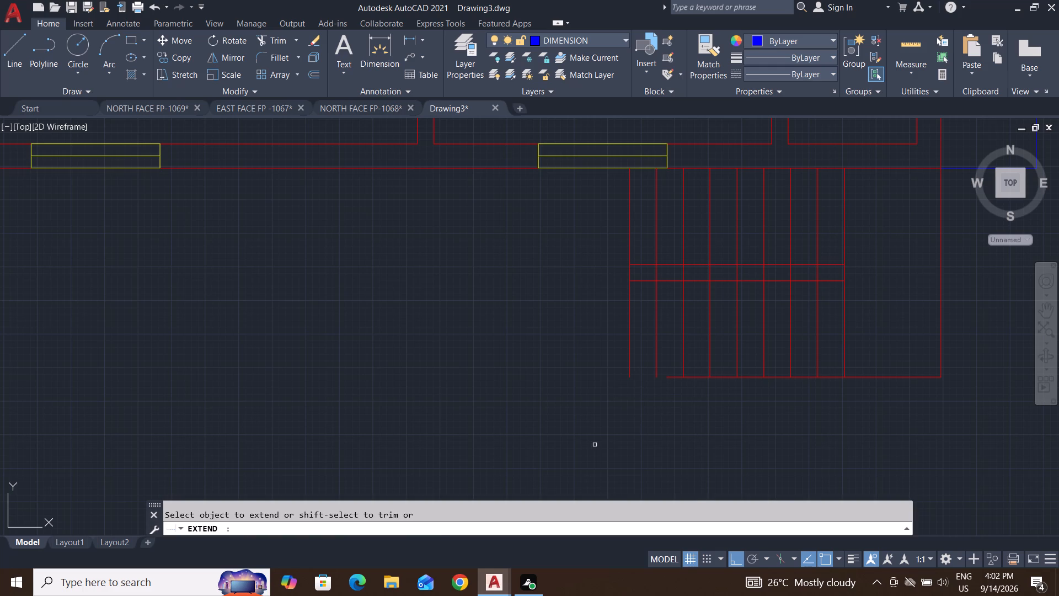
double_click(674, 377)
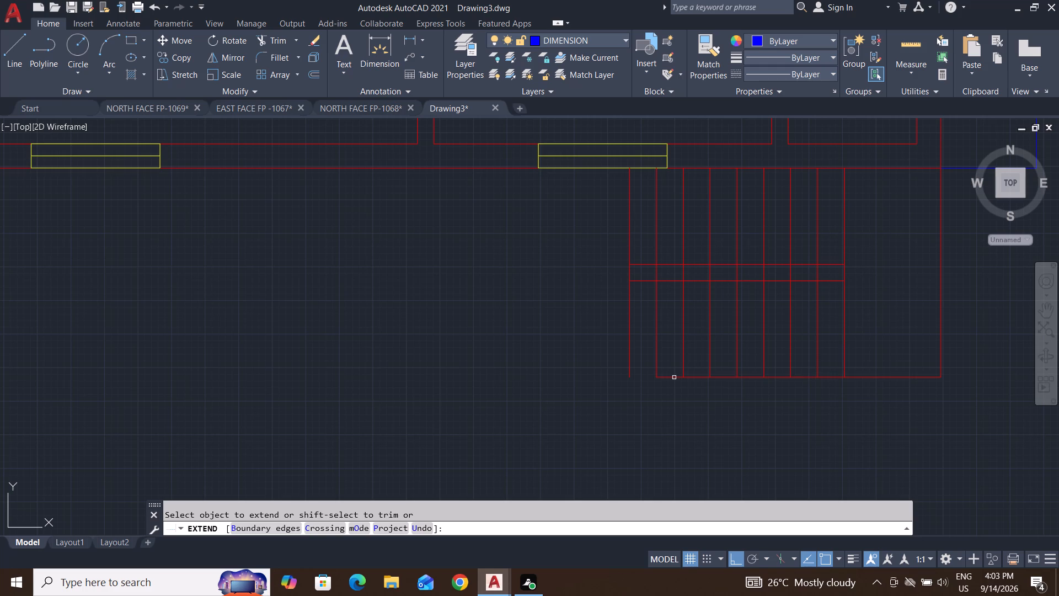
left_click(669, 376)
key("Escape")
key("Escape")
key("Escape")
key("Escape")
key("Escape")
key("Escape")
Offset the extension's outermost left vertical line 10" further to the left.
scroll(783, 297, "up", 1)
key("Escape")
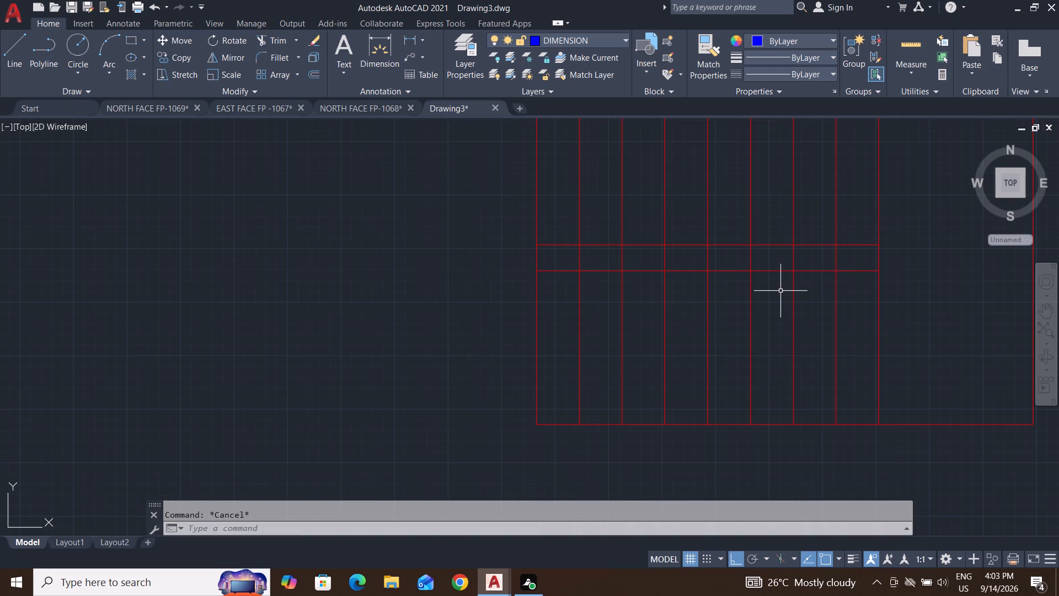
key("Escape")
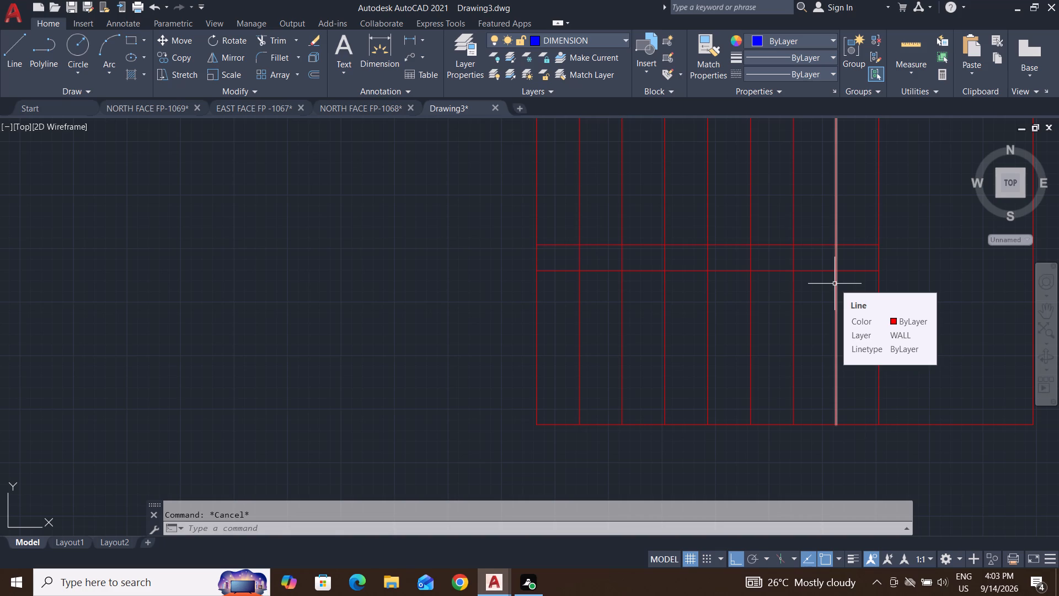
key("Escape")
key("Escape")
key("Escape")
key("Escape")
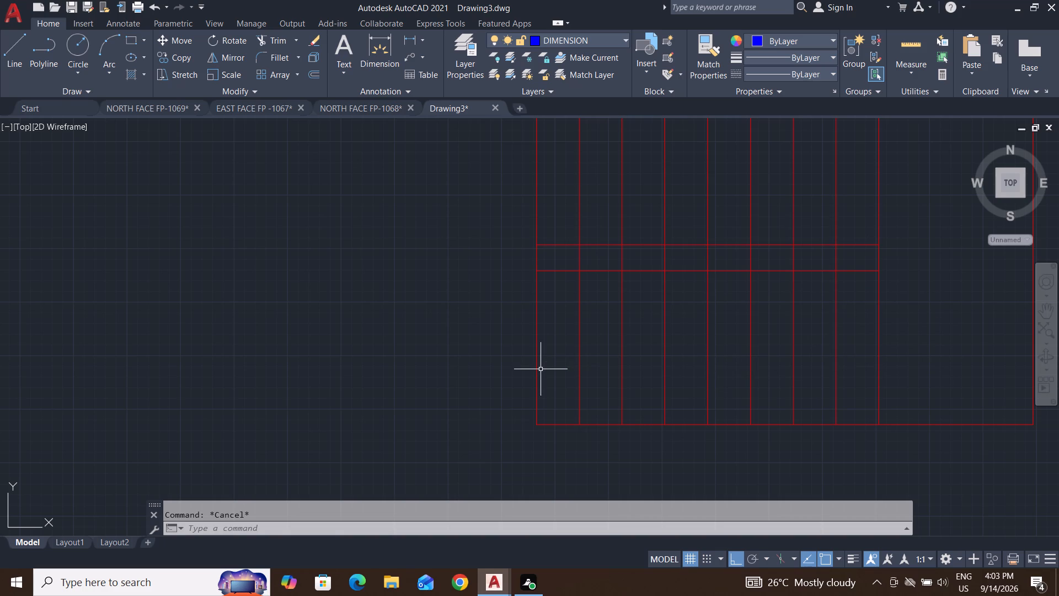
key("o")
key("space")
type("10")
key("shift+quotedbl")
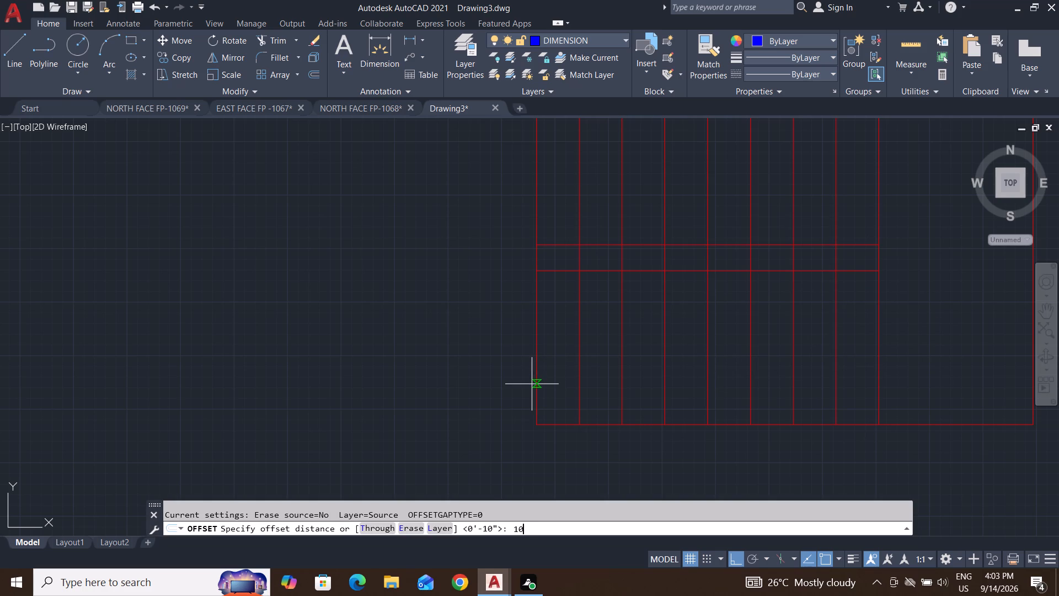
key("Return")
left_click(535, 382)
left_click(463, 382)
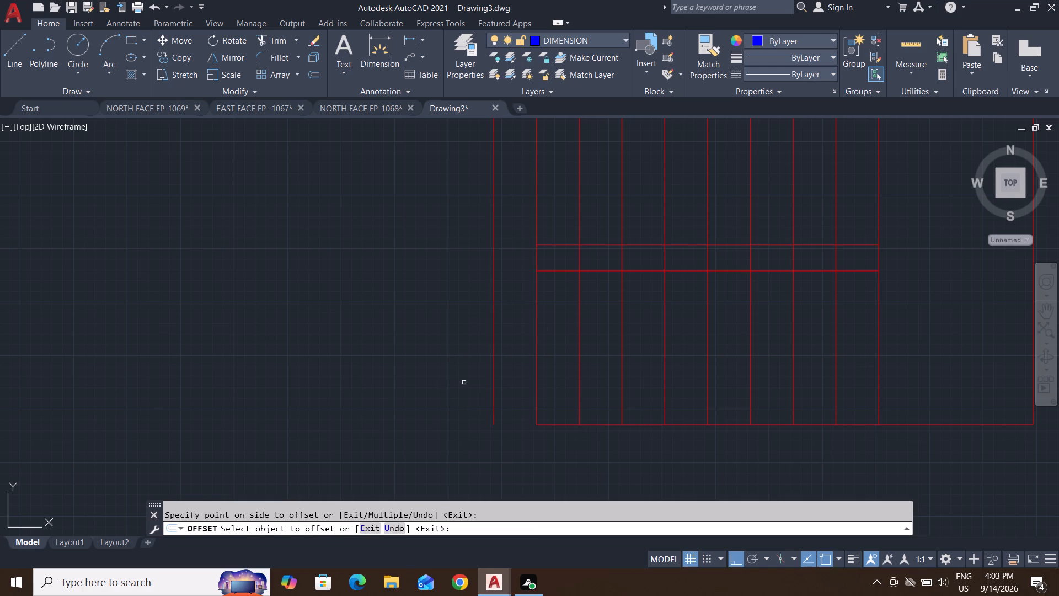
key("Escape")
key("Escape")
Extend the lower middle line and the extension's bottom line to the new outermost left vertical line.
type("EX")
key("space")
key("space")
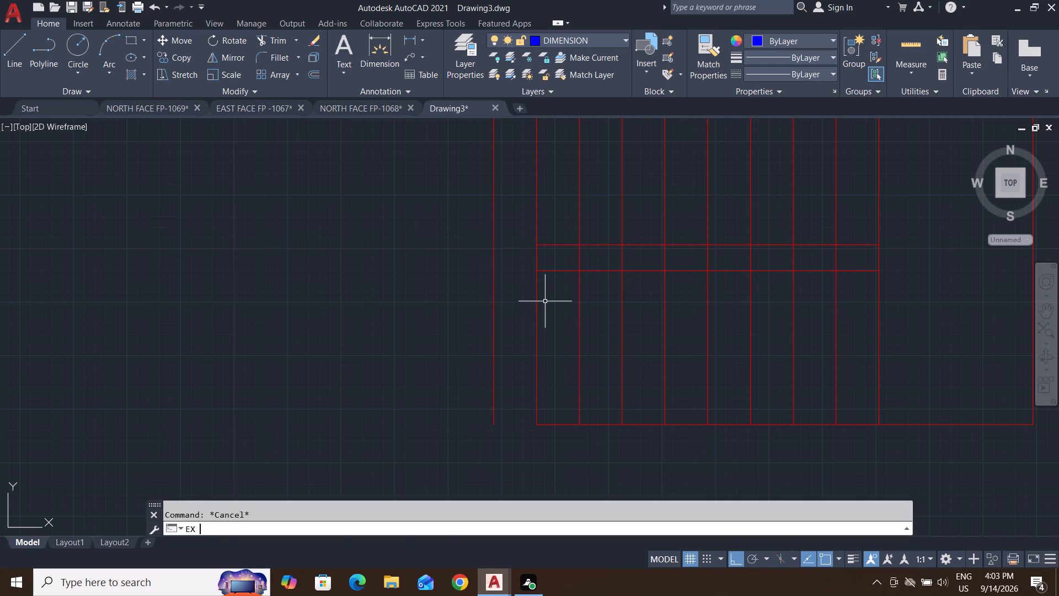
left_click(556, 264)
left_click(549, 259)
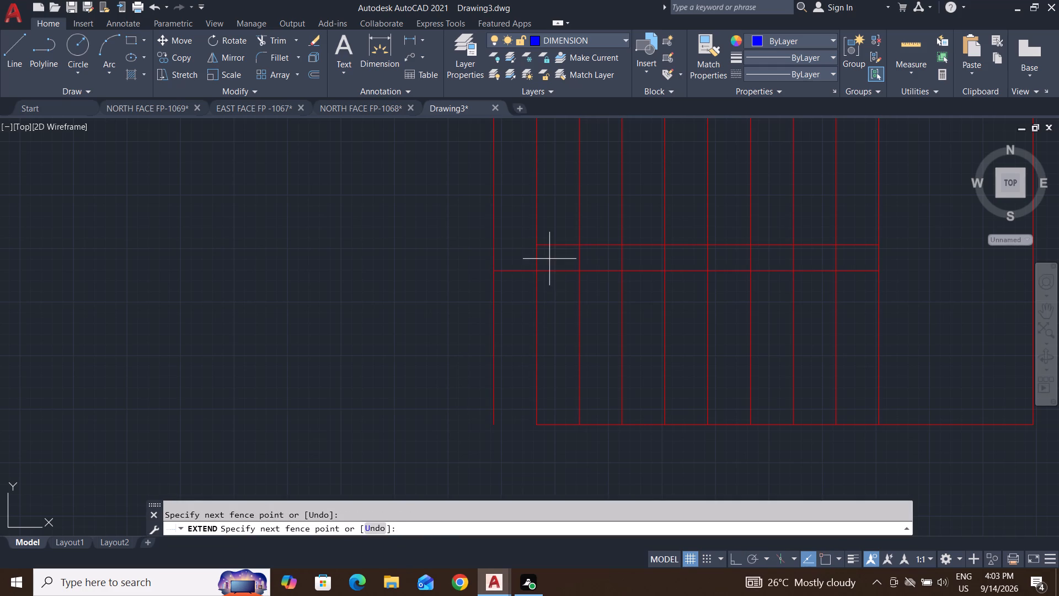
key("Escape")
key("Escape")
key("Escape")
type("EX")
key("space")
key("space")
left_click(558, 390)
left_click(570, 462)
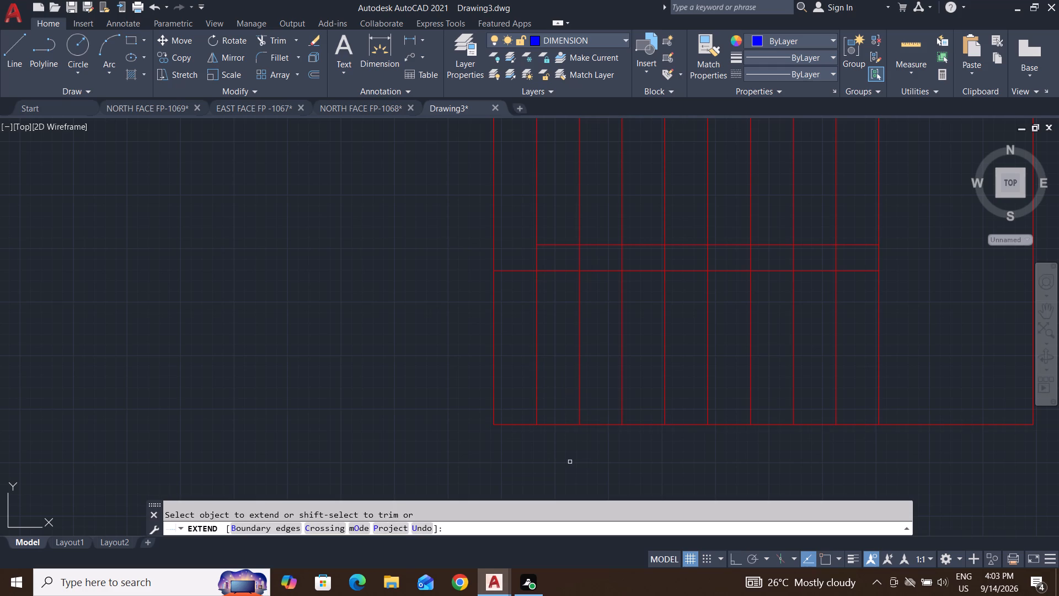
key("Escape")
key("Escape")
Trim the step lines between the two middle horizontal lines, plus the outermost left vertical above the lower middle line.
type("TR")
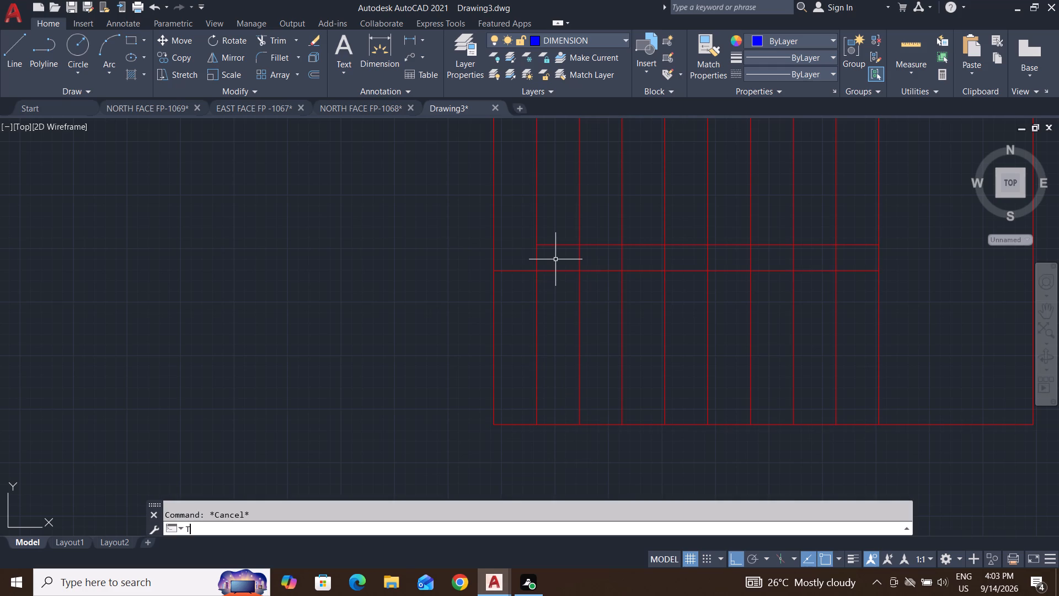
key("space")
key("space")
left_click(555, 259)
left_click(448, 265)
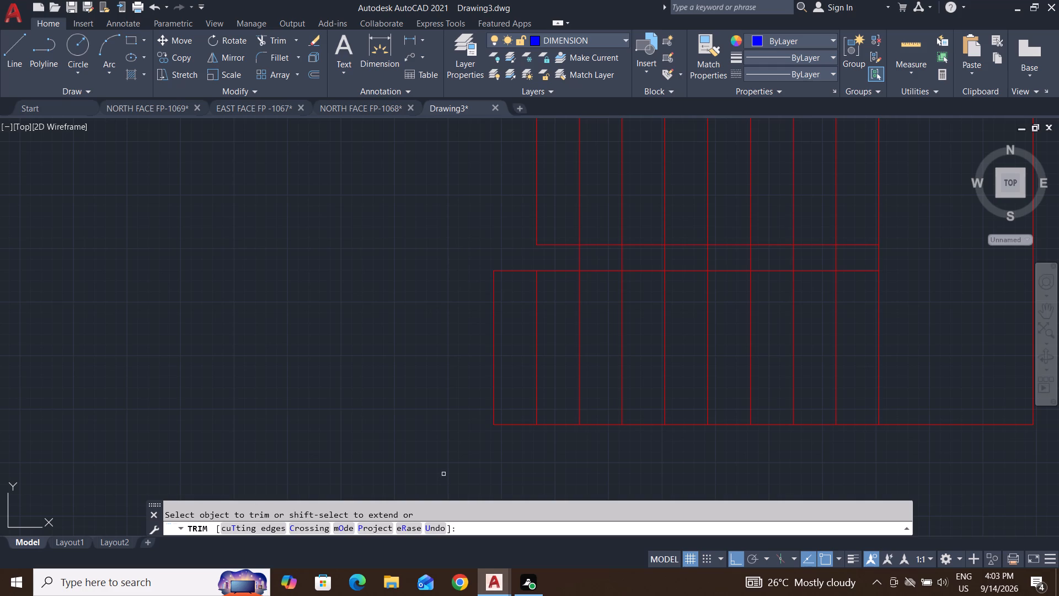
left_click(863, 258)
left_click(488, 256)
key("Escape")
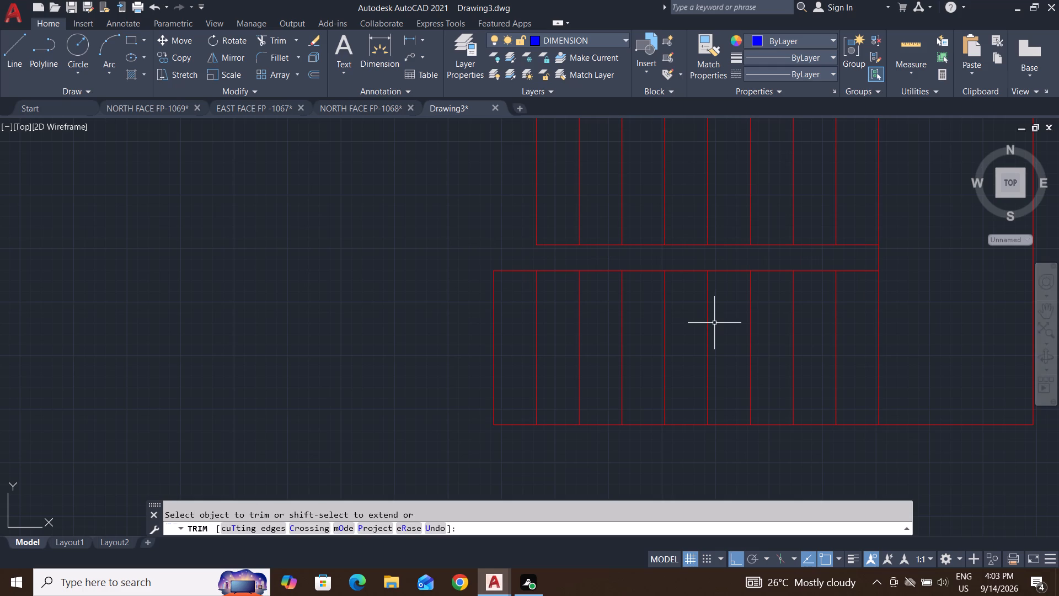
key("Escape")
key("Escape")
key("Escape")
key("Escape")
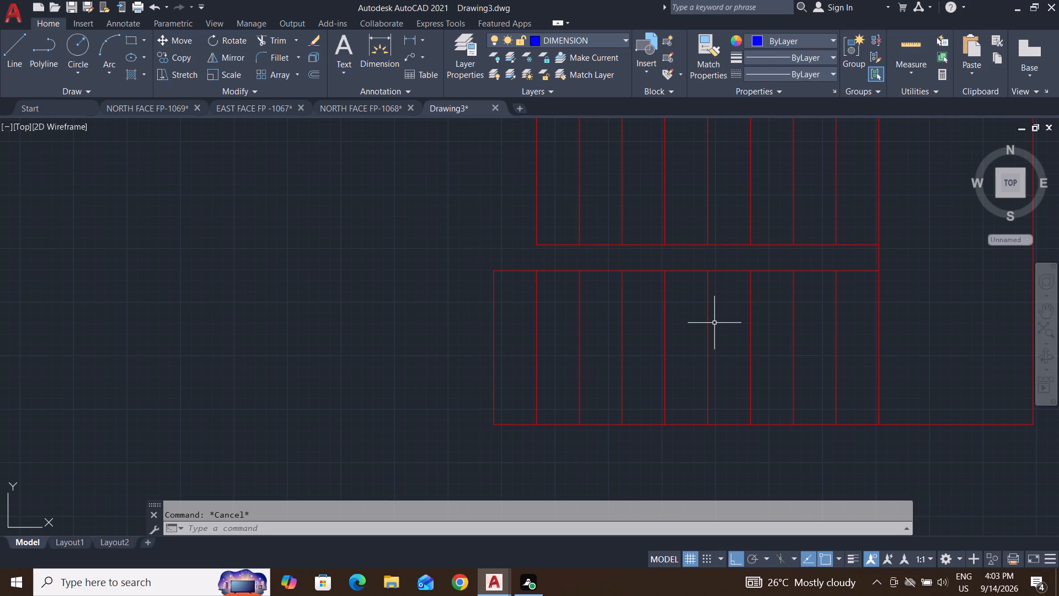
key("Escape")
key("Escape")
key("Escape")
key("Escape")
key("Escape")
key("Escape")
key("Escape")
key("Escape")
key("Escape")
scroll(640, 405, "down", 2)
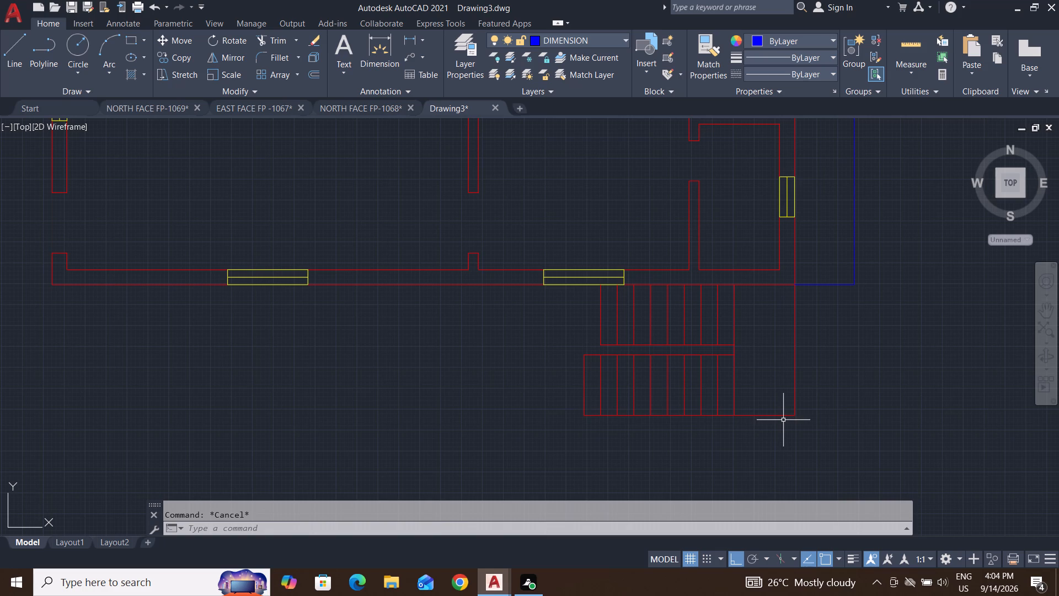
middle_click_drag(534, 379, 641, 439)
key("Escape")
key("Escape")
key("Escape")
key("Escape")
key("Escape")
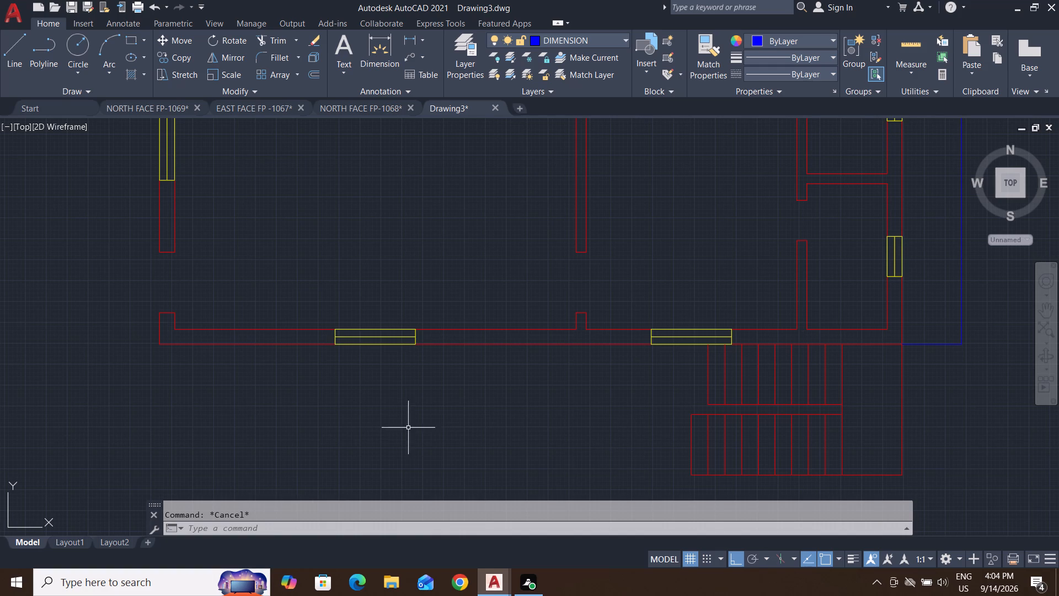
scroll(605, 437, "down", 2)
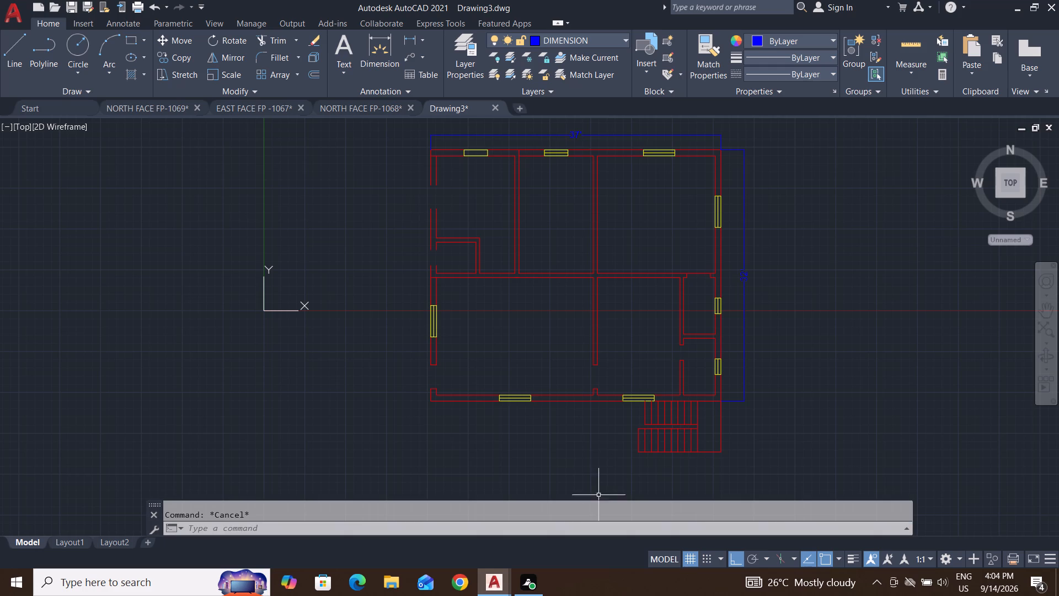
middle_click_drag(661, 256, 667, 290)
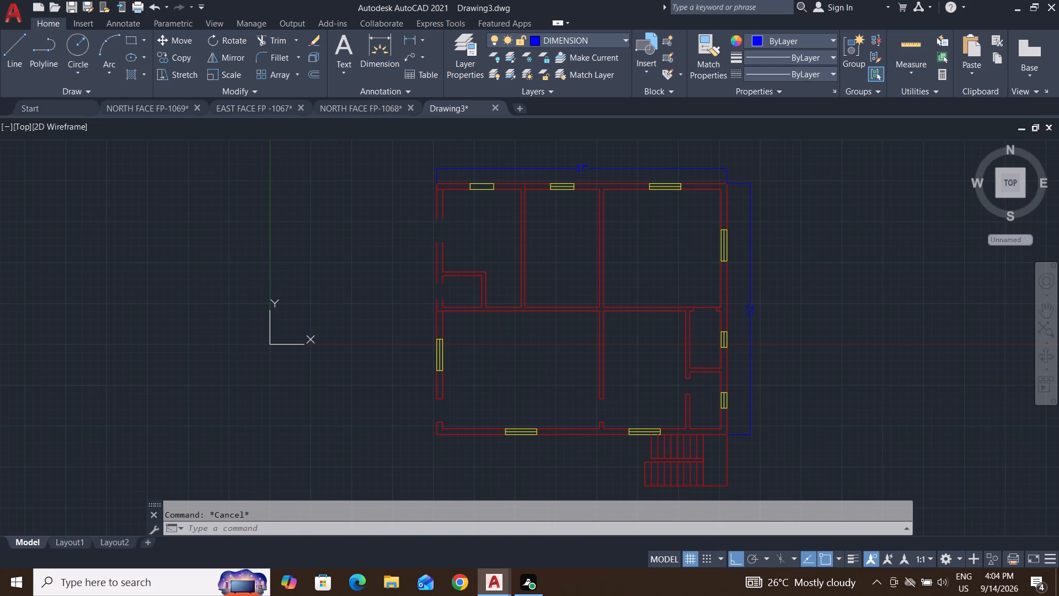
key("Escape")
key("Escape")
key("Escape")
Offset the bottom exterior wall's outer line between the two windows 6'9" downward, outside the building.
middle_click_drag(602, 422, 632, 291)
key("Escape")
key("Escape")
key("Escape")
key("Escape")
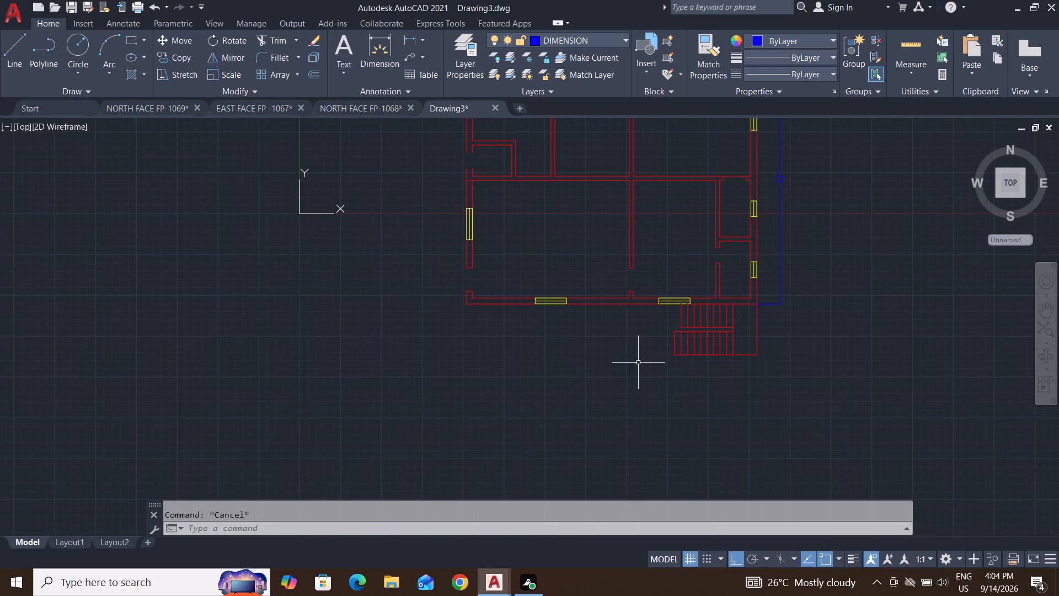
key("Escape")
type("O")
key("space")
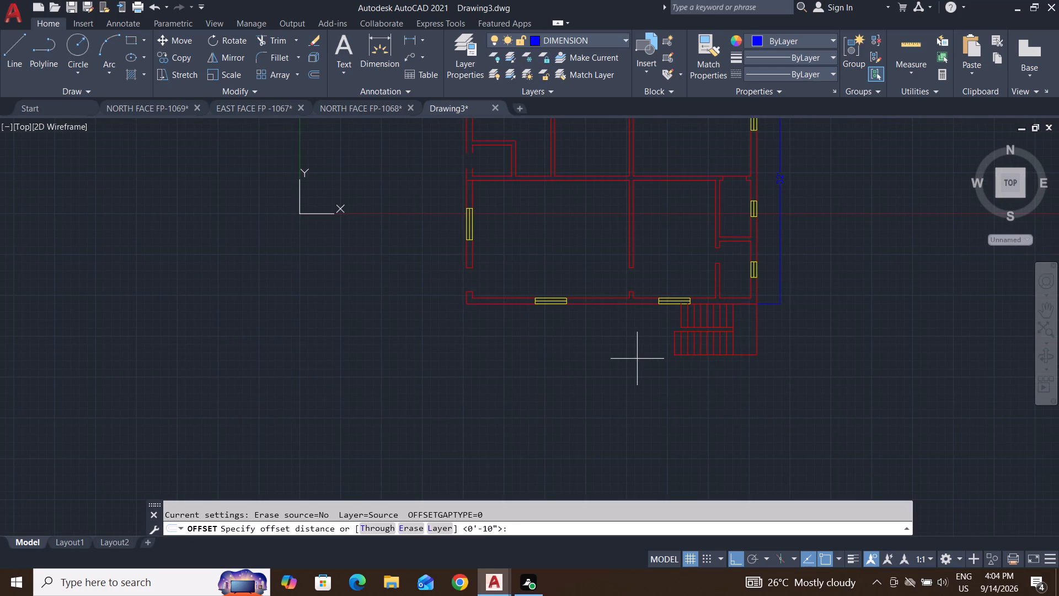
type("6'9")
key("shift+quotedbl")
key("Return")
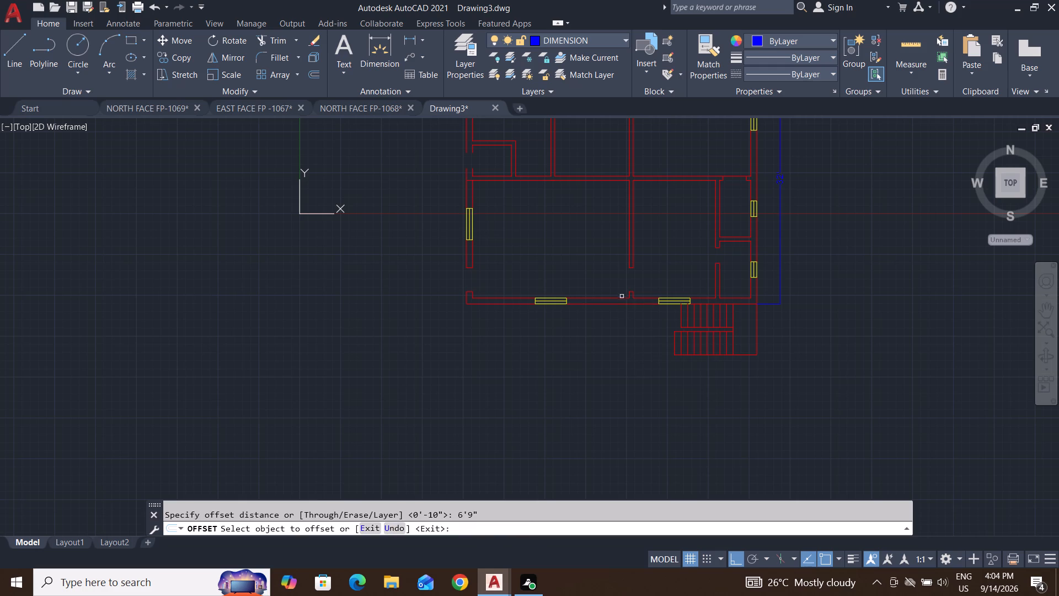
left_click(614, 304)
left_click(608, 363)
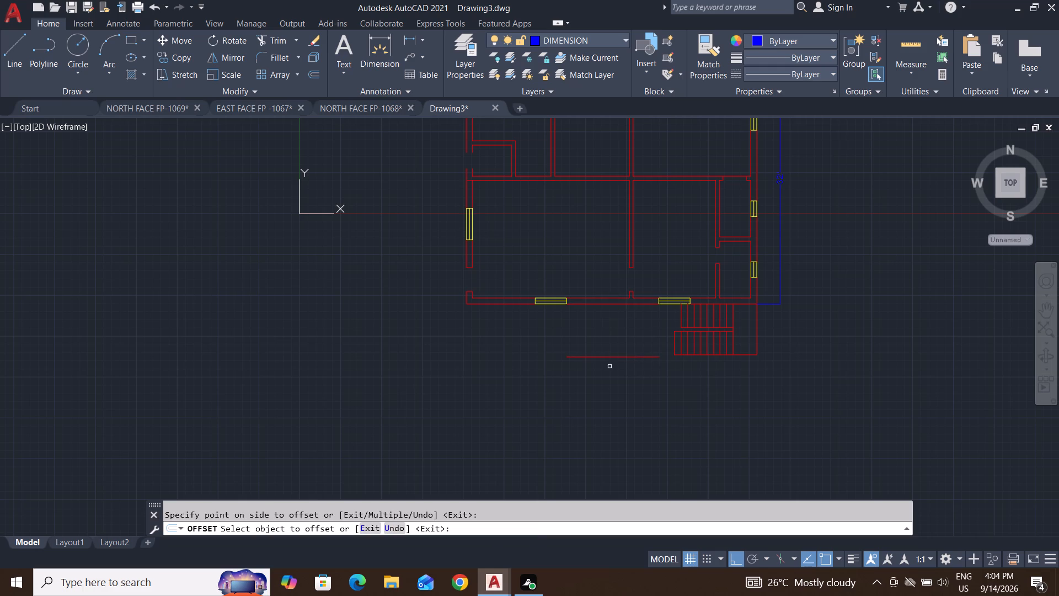
scroll(707, 349, "up", 1)
scroll(628, 355, "up", 3)
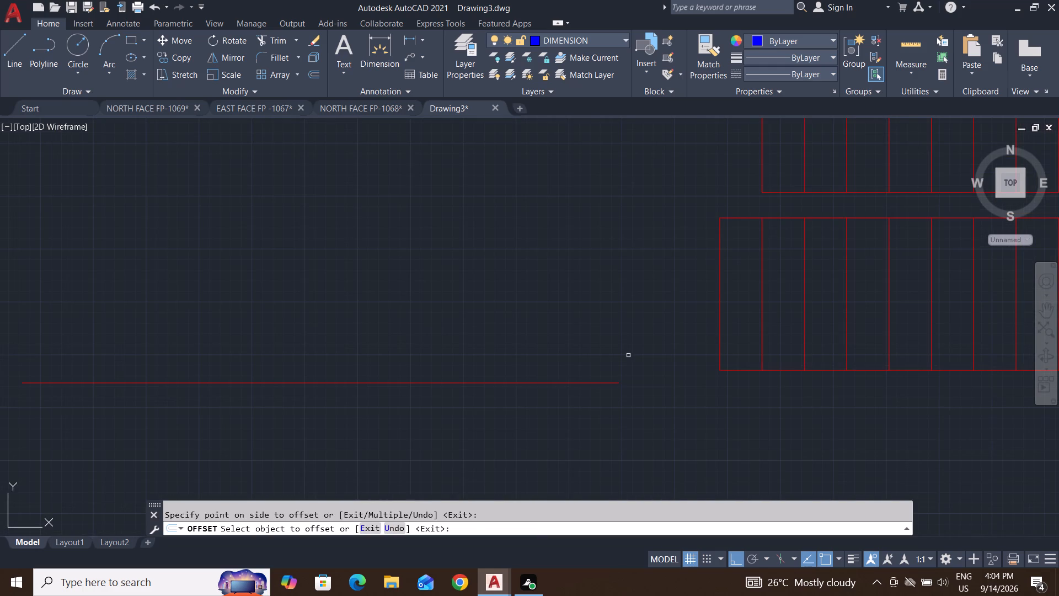
key("Escape")
key("Escape")
key("Escape")
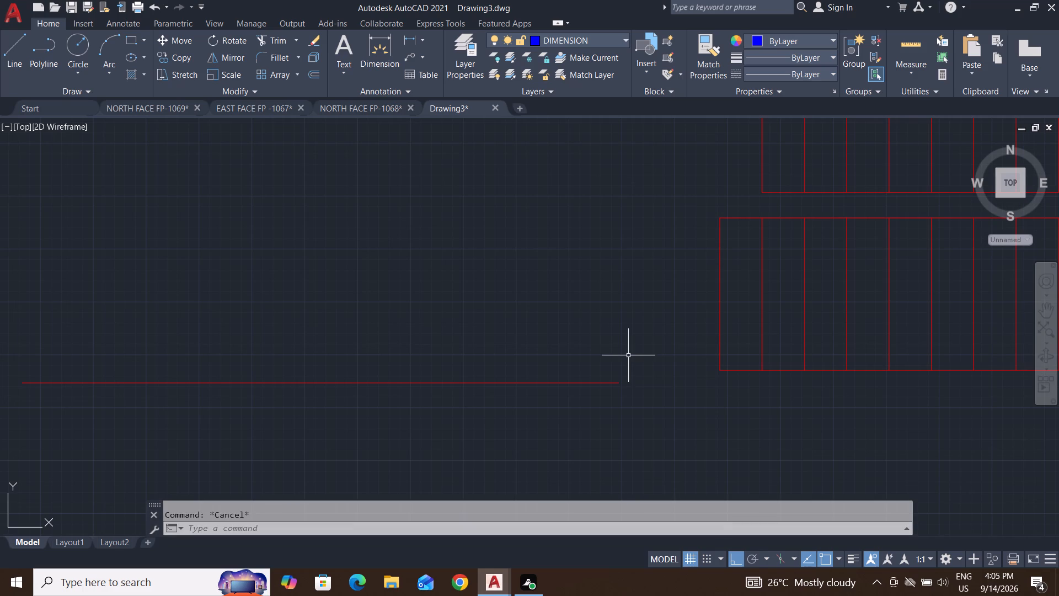
key("Escape")
Offset the left exterior wall's outer line just below its window 4' to the left, outside the building.
scroll(592, 385, "down", 5)
middle_click_drag(517, 396, 586, 397)
scroll(541, 351, "up", 1)
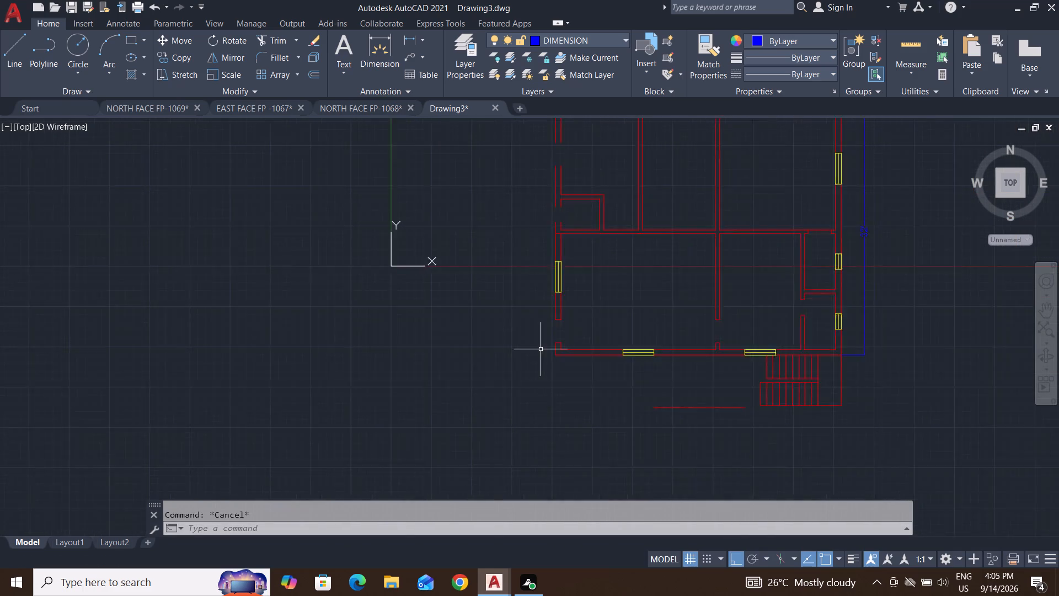
scroll(541, 349, "up", 1)
key("Escape")
key("Escape")
type("O")
key("space")
key("4")
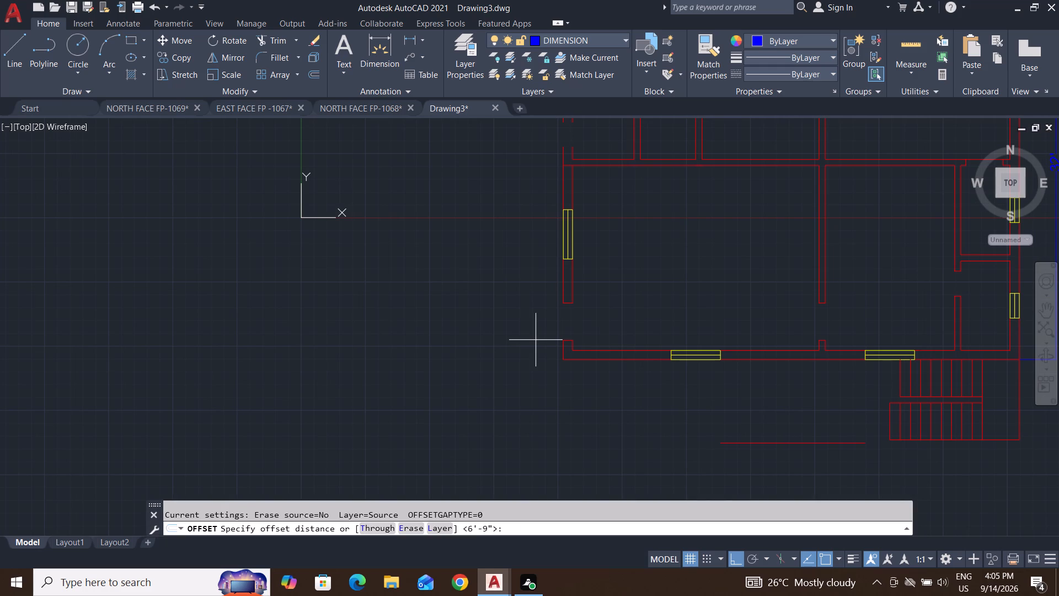
key("apostrophe")
key("Return")
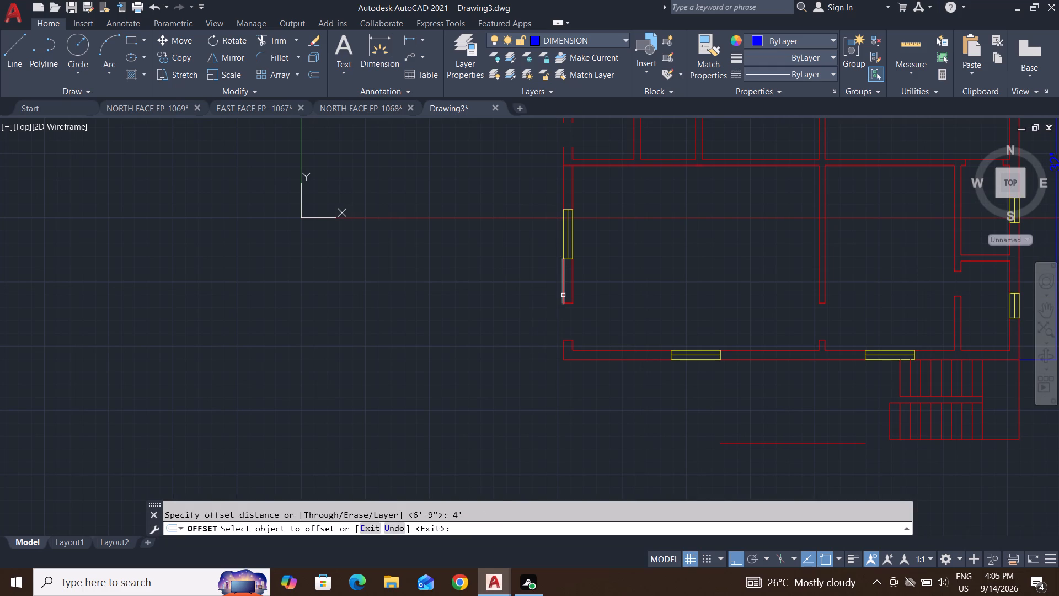
left_click(563, 295)
left_click(466, 295)
middle_click_drag(597, 390, 593, 368)
key("Escape")
key("Escape")
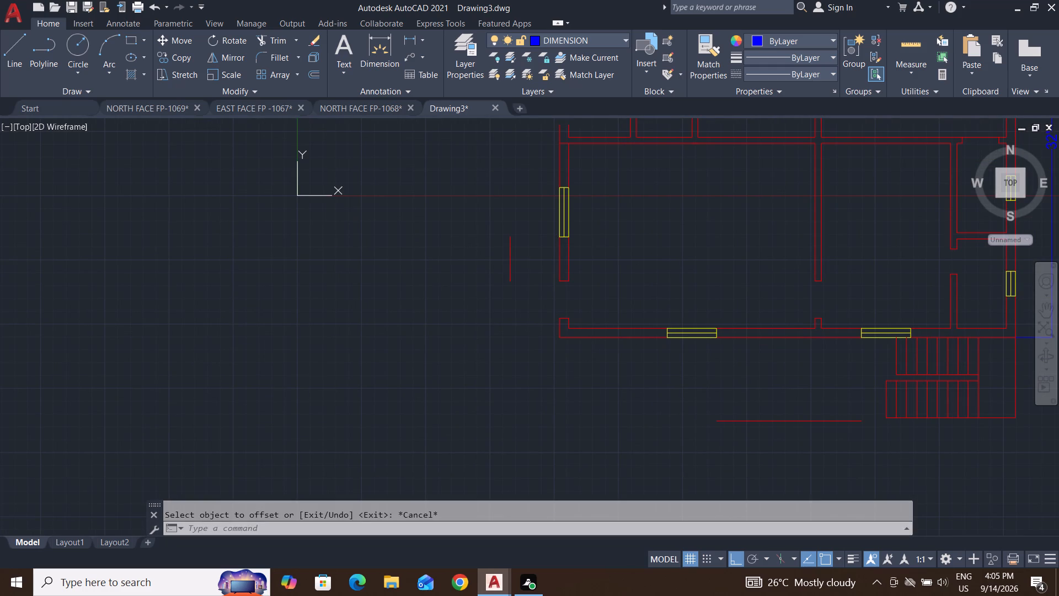
Fillet the two new offset lines into a sharp corner outside the building's lower-left corner.
key("f")
key("space")
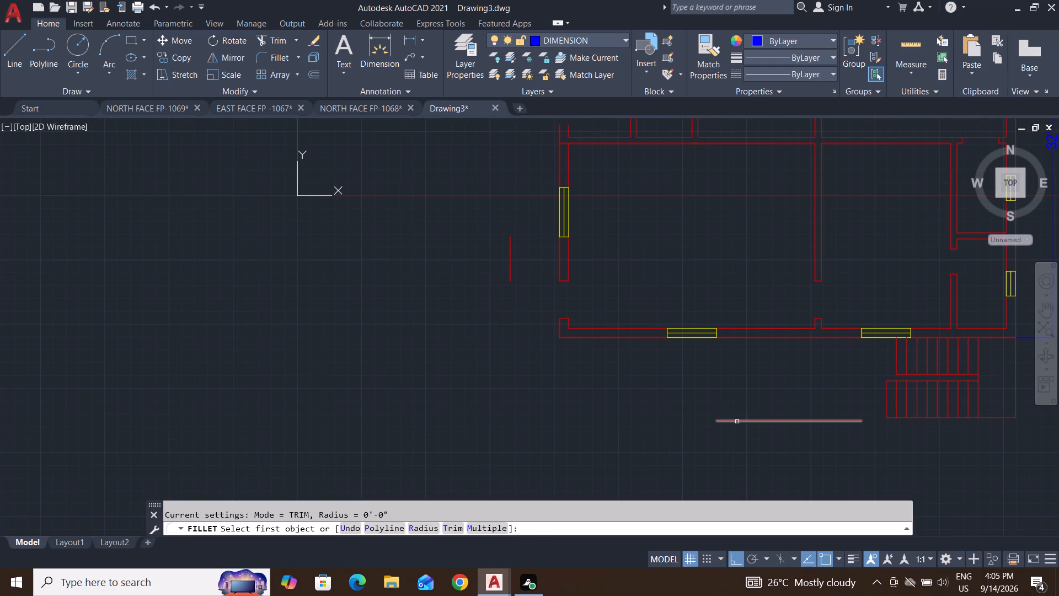
left_click(737, 422)
left_click(511, 274)
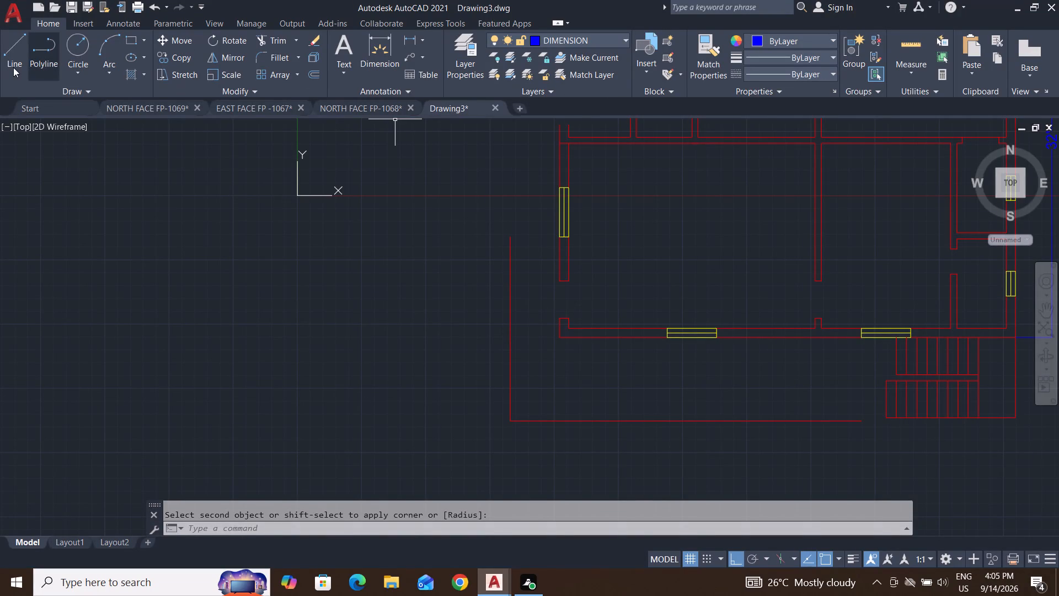
On the WALL layer, draw a horizontal line about 11'-5" leftward from the left wall's inner face below the window, crossing the 4' offset line.
left_click(613, 38)
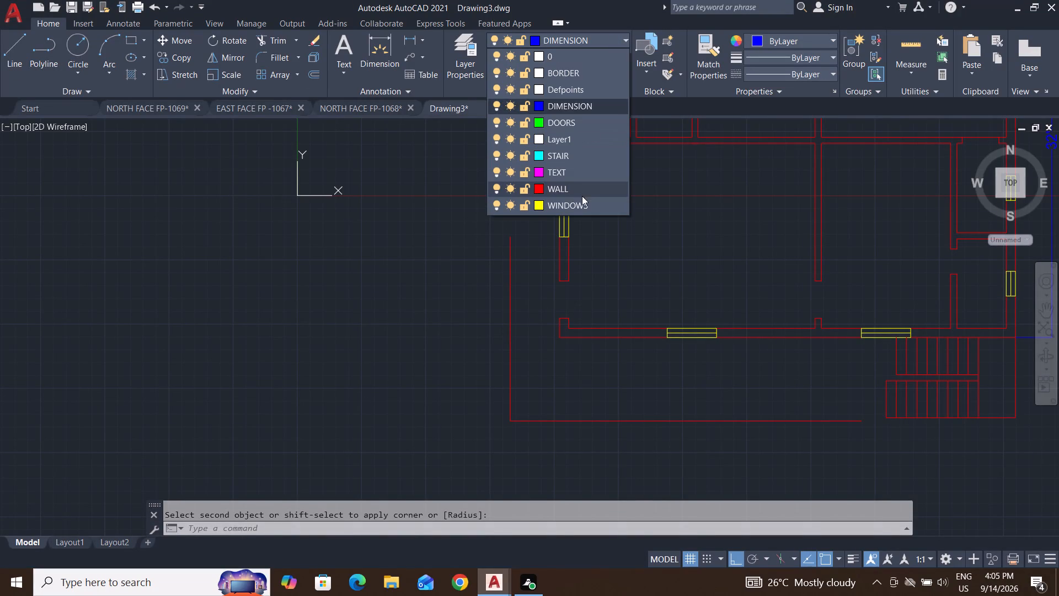
left_click(580, 192)
left_click(14, 51)
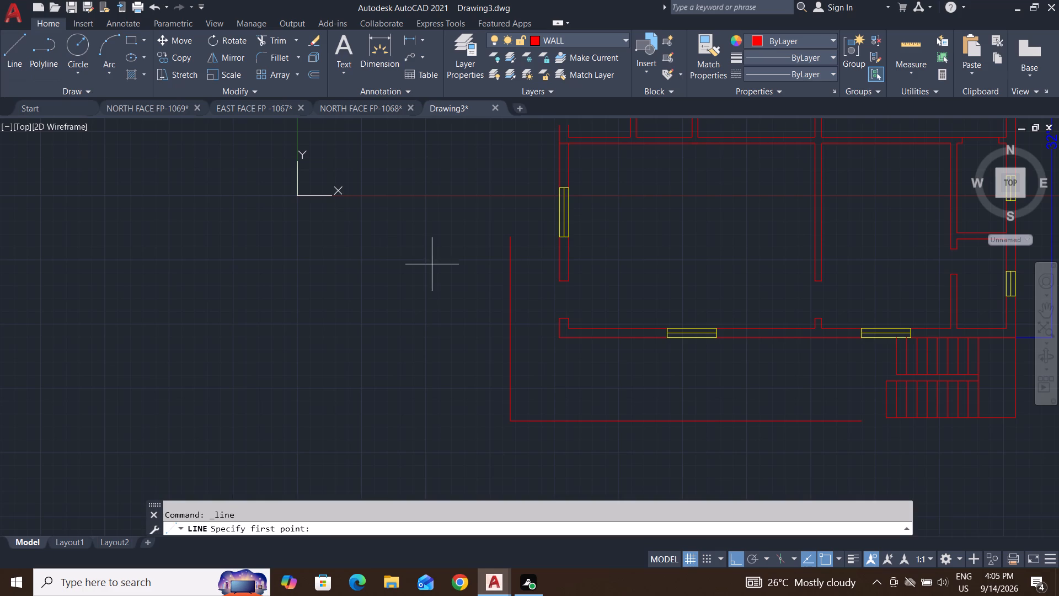
left_click(572, 259)
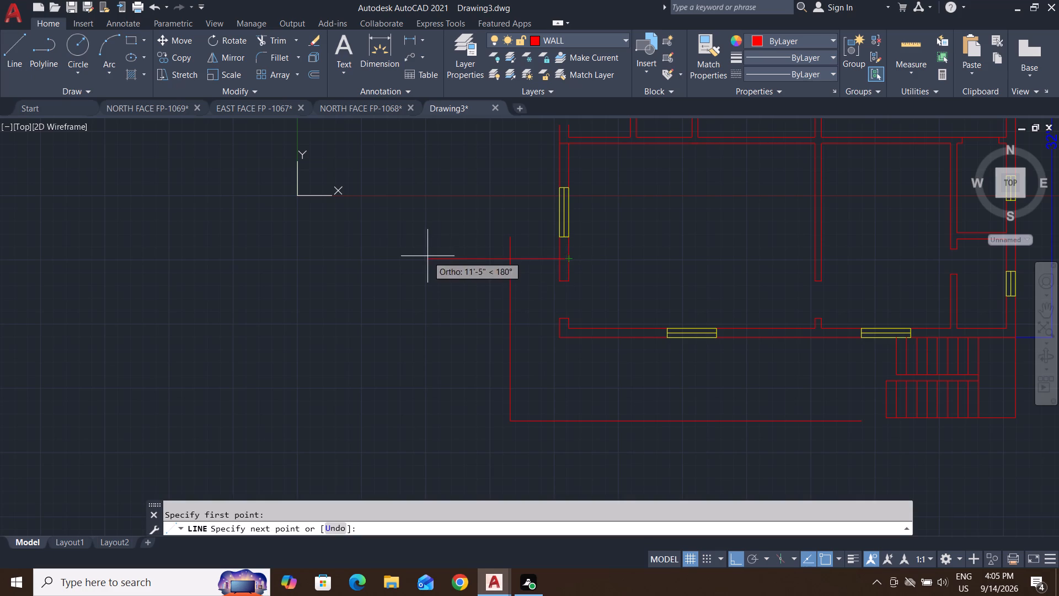
left_click(427, 256)
key("Escape")
key("Escape")
key("Escape")
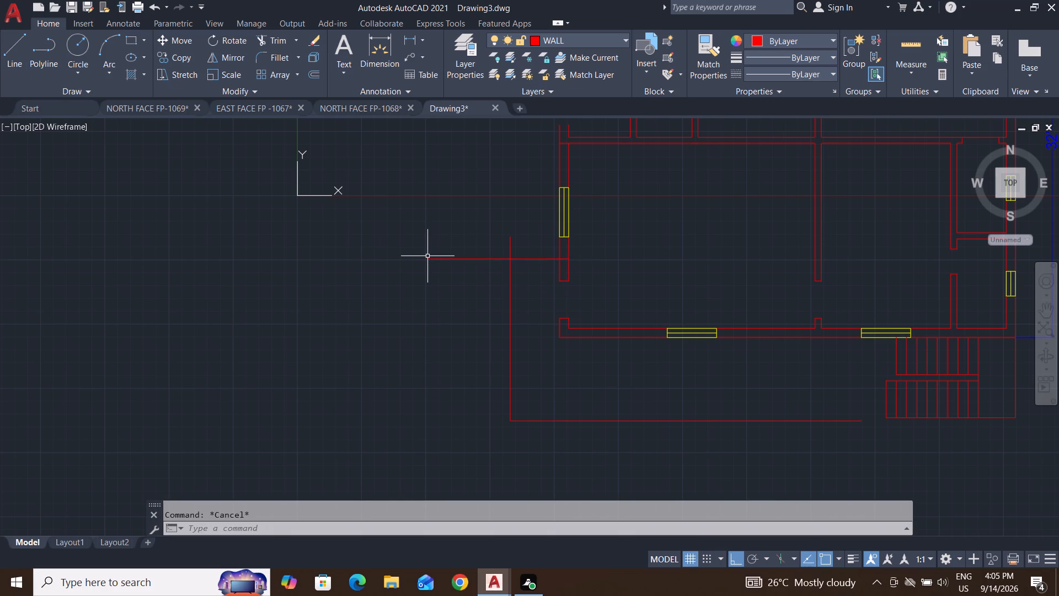
key("Escape")
key("Escape")
key("Escape")
key("Escape")
key("Escape")
key("Escape")
key("Escape")
key("Escape")
Extend the right-hand line of the interior wall stub between the two bottom windows down to the exterior wall's outer line.
middle_click_drag(681, 353, 557, 319)
scroll(697, 303, "up", 2)
key("Escape")
key("Escape")
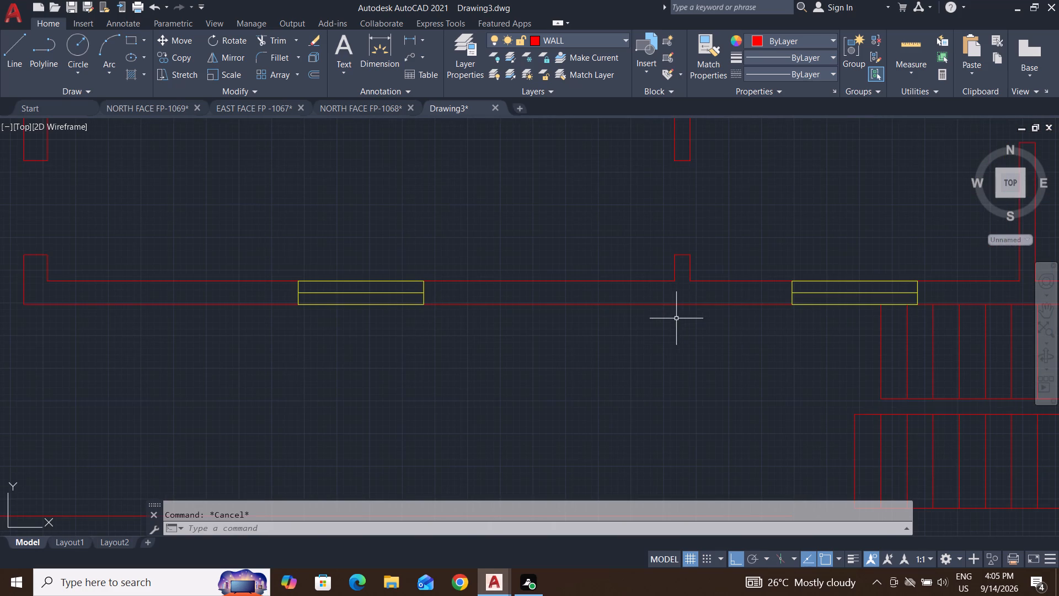
type("EX")
key("space")
key("space")
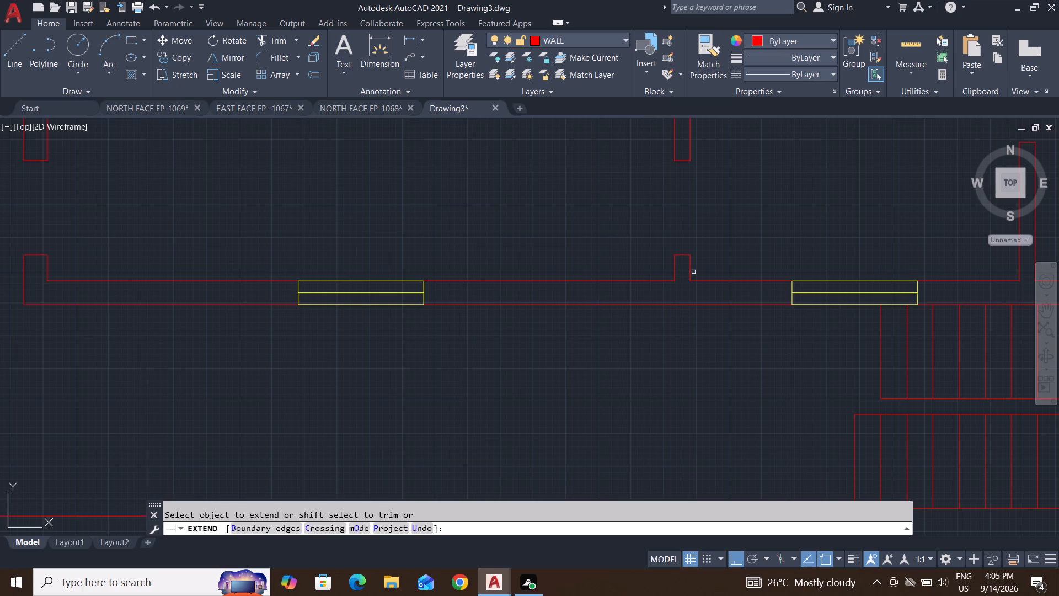
left_click(691, 273)
key("Escape")
key("Escape")
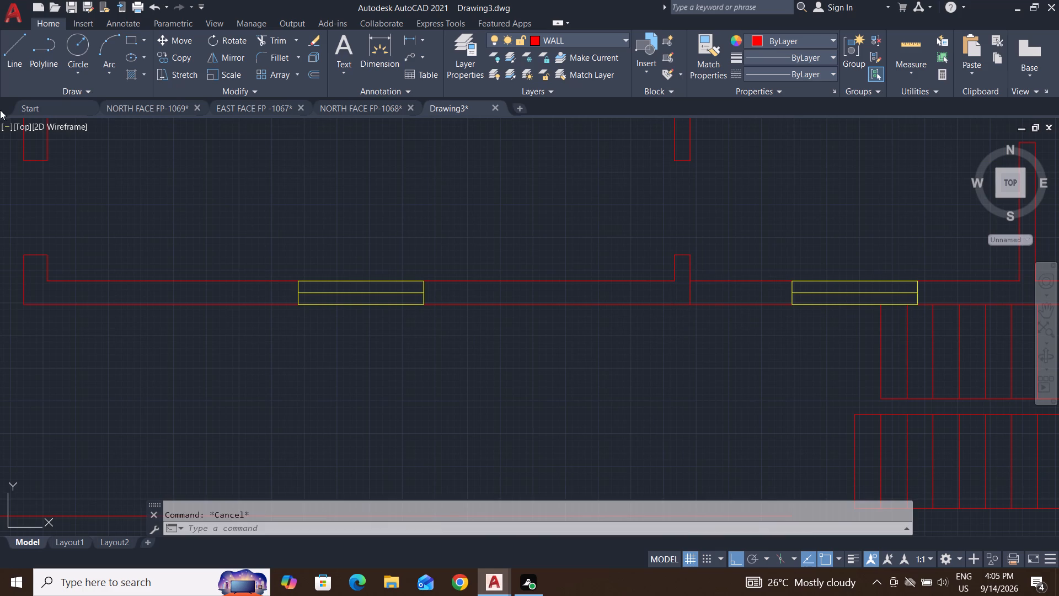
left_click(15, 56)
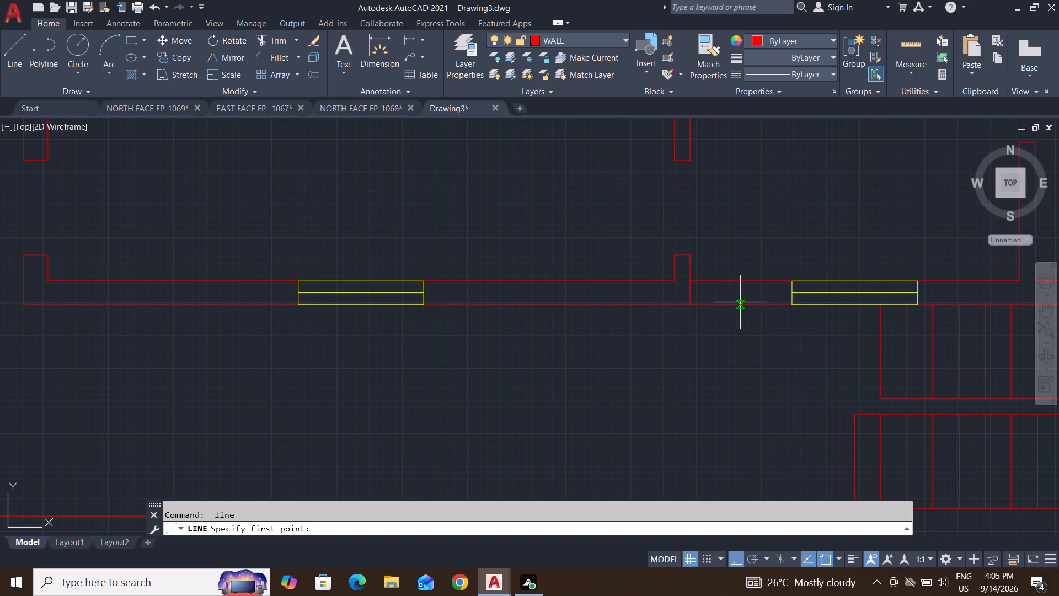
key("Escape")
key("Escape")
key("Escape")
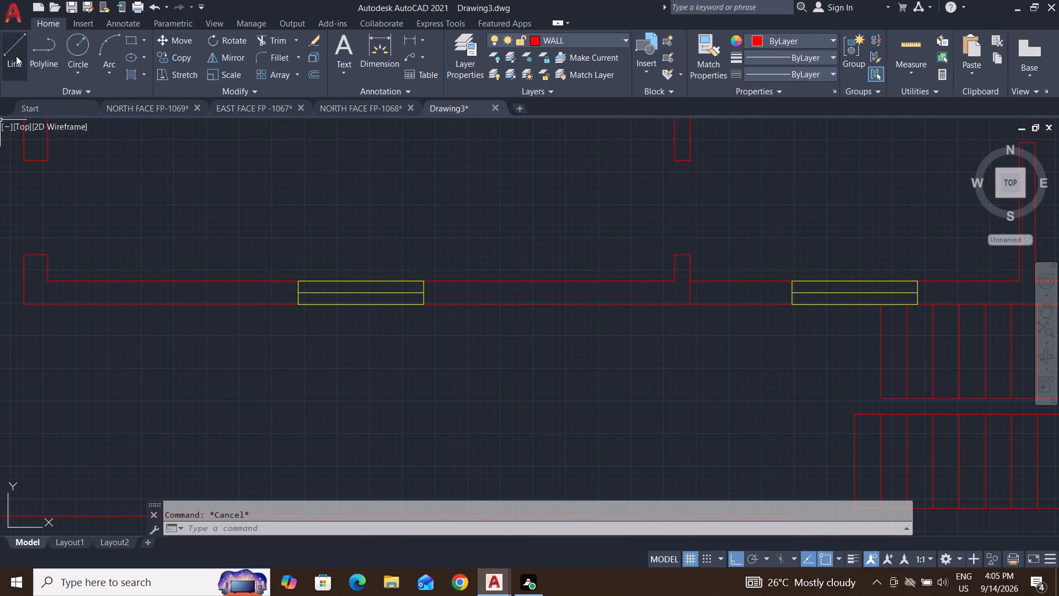
Draw a short vertical helper line across the exterior wall at the left edge of the right-hand bottom window.
left_click(13, 51)
scroll(809, 304, "up", 3)
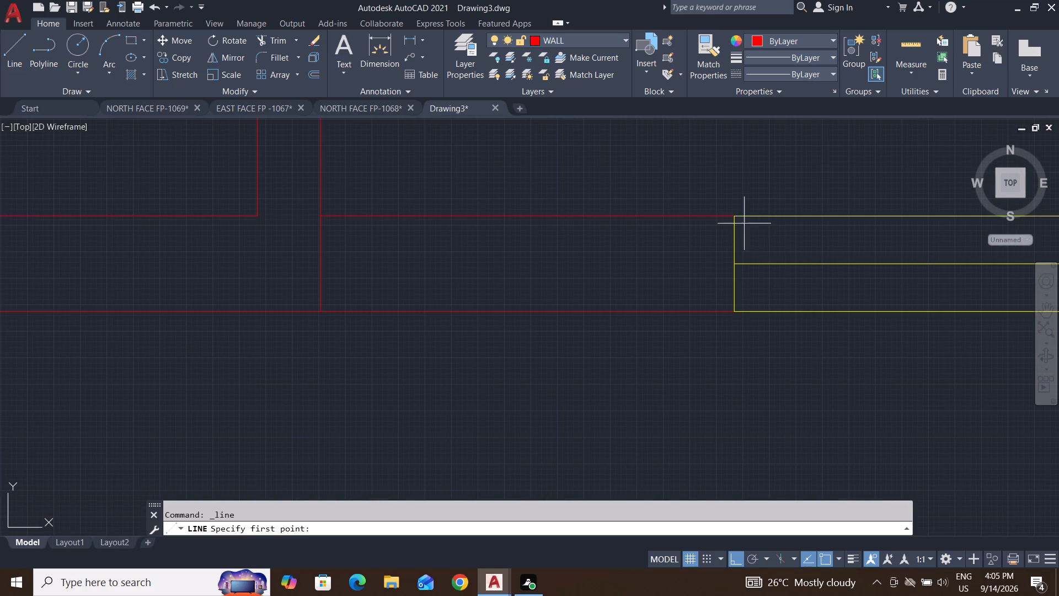
left_click(735, 170)
left_click(761, 436)
key("Escape")
key("Escape")
scroll(821, 403, "down", 3)
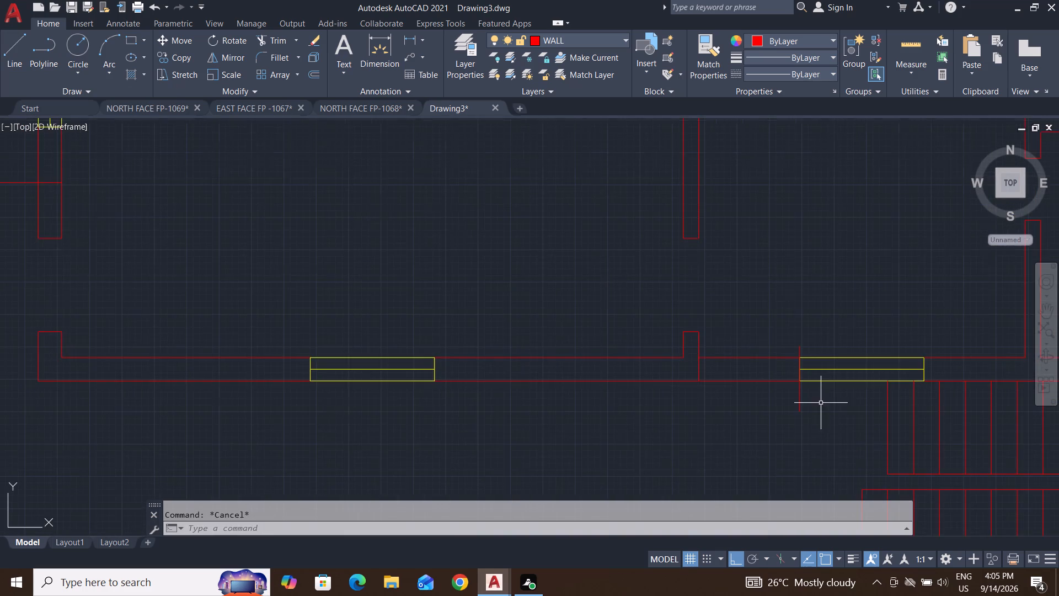
middle_click_drag(821, 403, 739, 278)
key("Escape")
key("Escape")
key("Escape")
key("Escape")
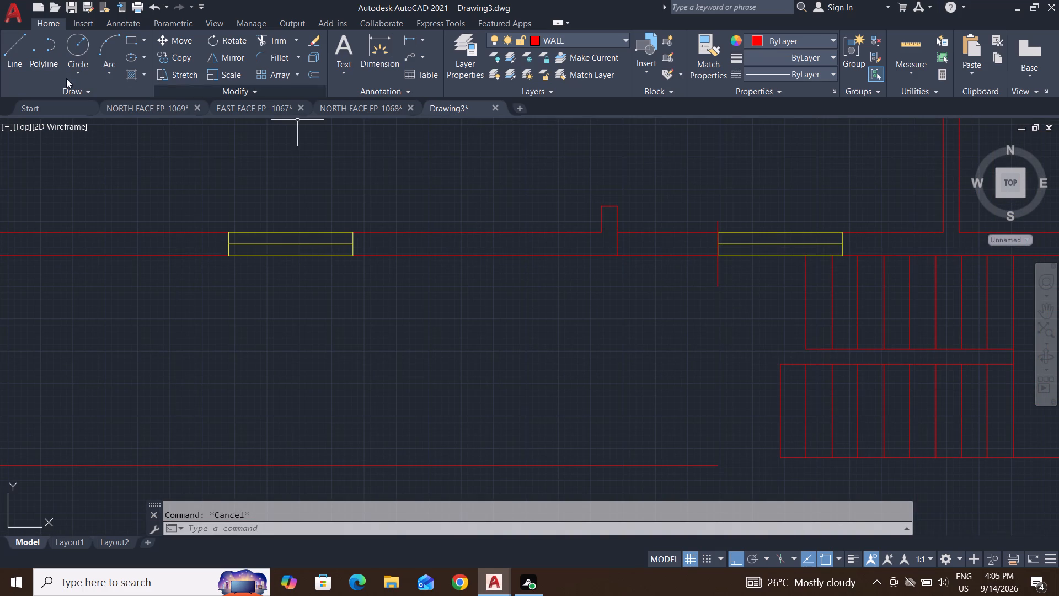
key("Escape")
key("Escape")
key("Escape")
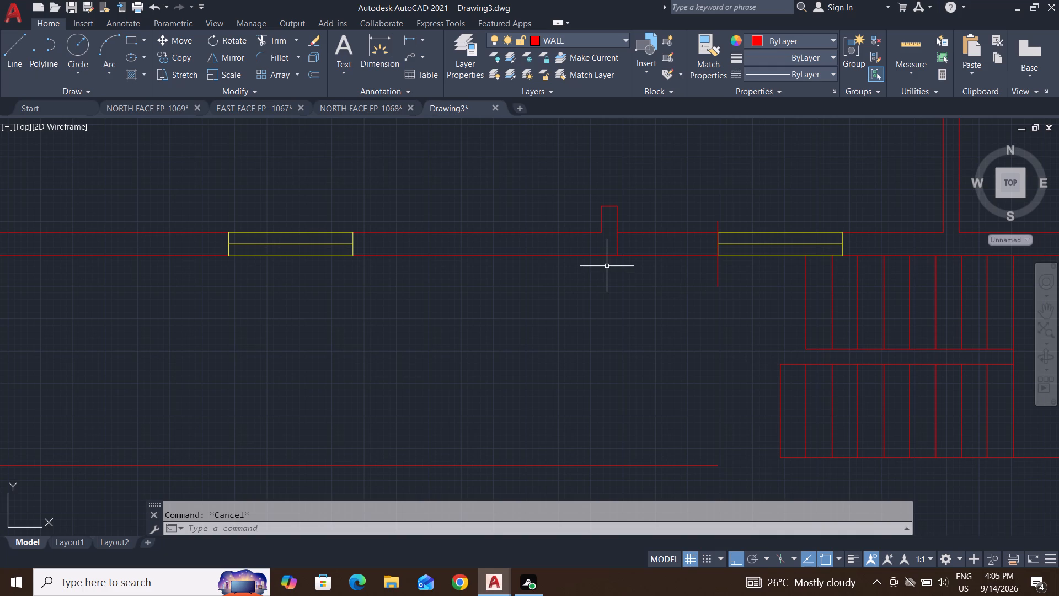
Trim the exterior wall's outer line between the interior wall stub and the right-hand bottom window.
type("TR")
key("space")
key("space")
left_click(692, 242)
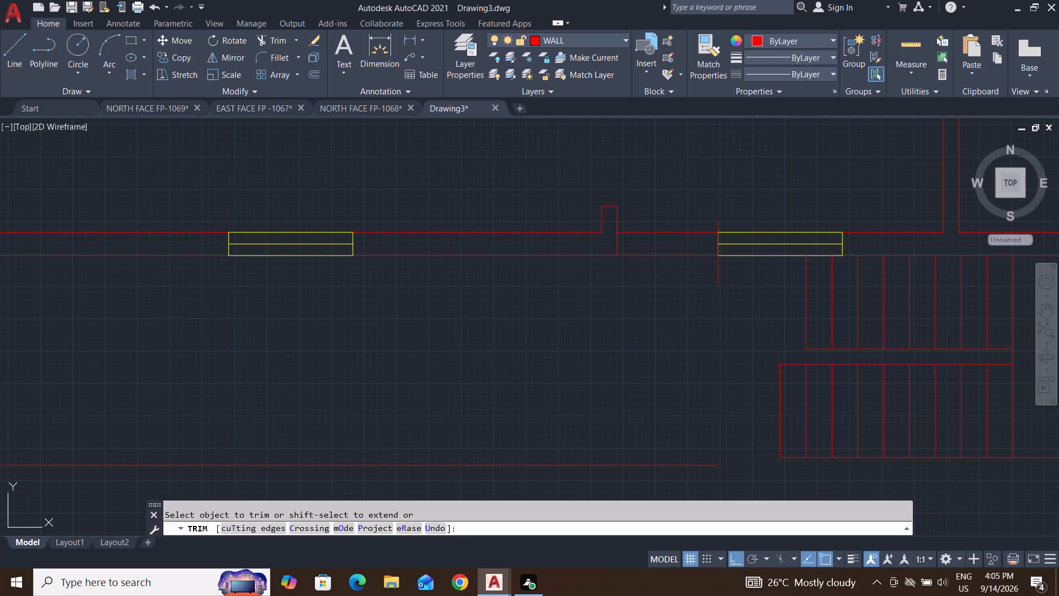
left_click(649, 320)
key("Escape")
key("Escape")
Redraw the outer wall line as a separate segment from the interior wall stub to the window's left edge.
left_click(17, 46)
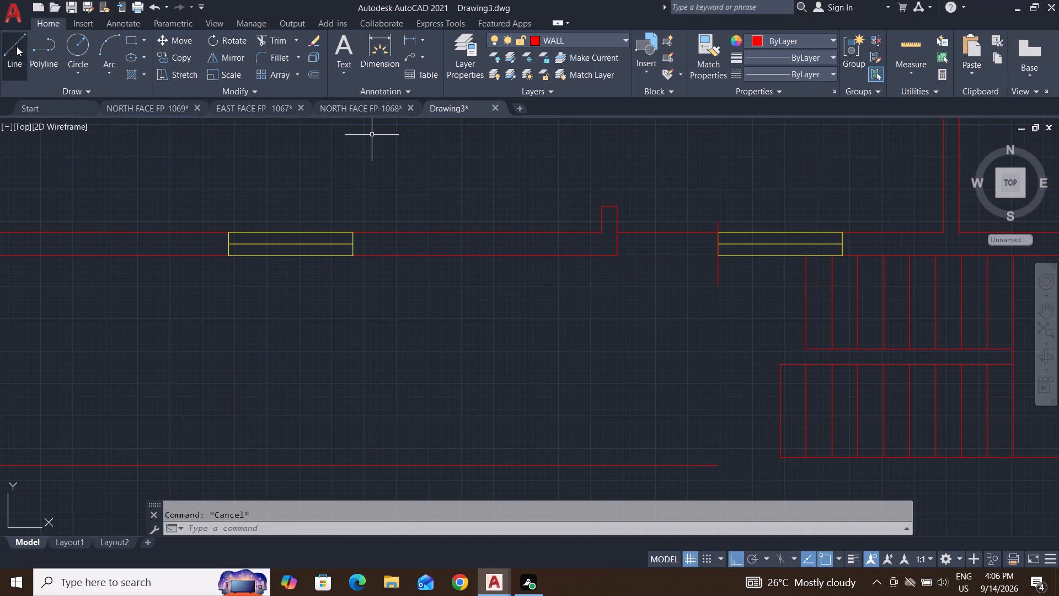
left_click(618, 256)
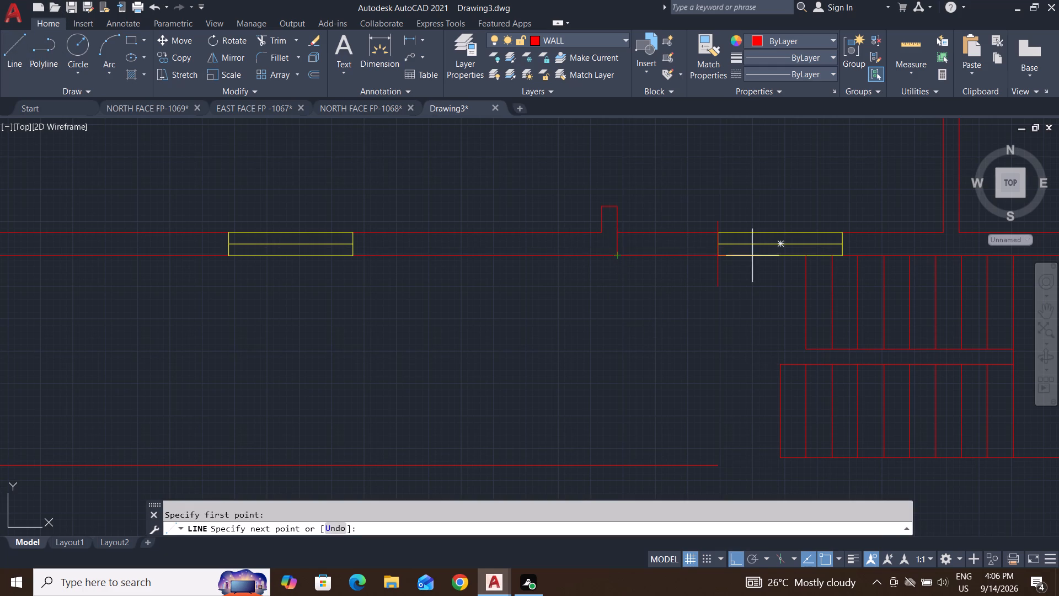
left_click(719, 255)
key("space")
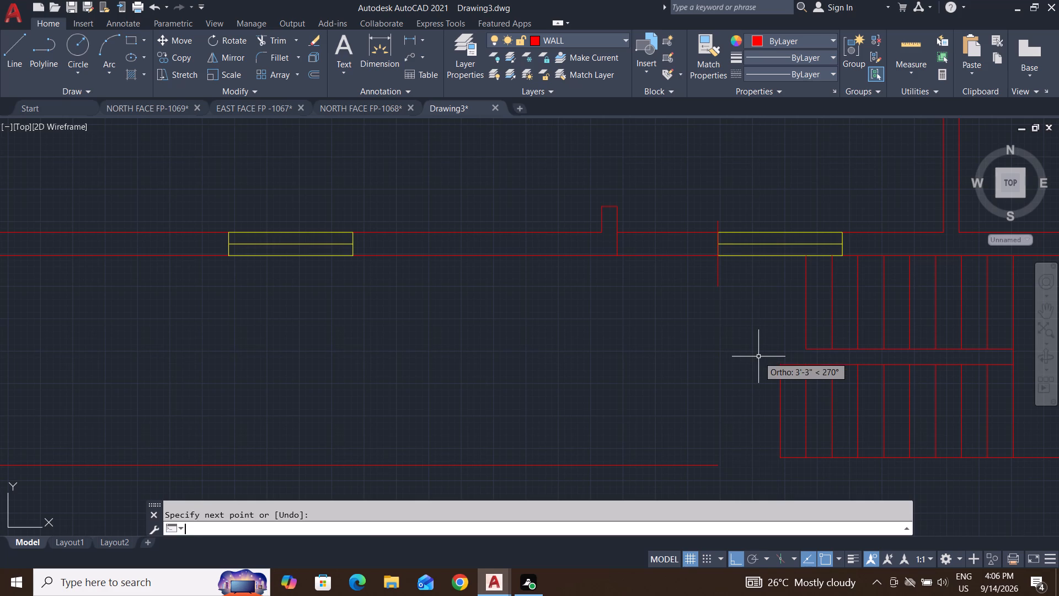
key("Escape")
key("Escape")
key("Escape")
key("Escape")
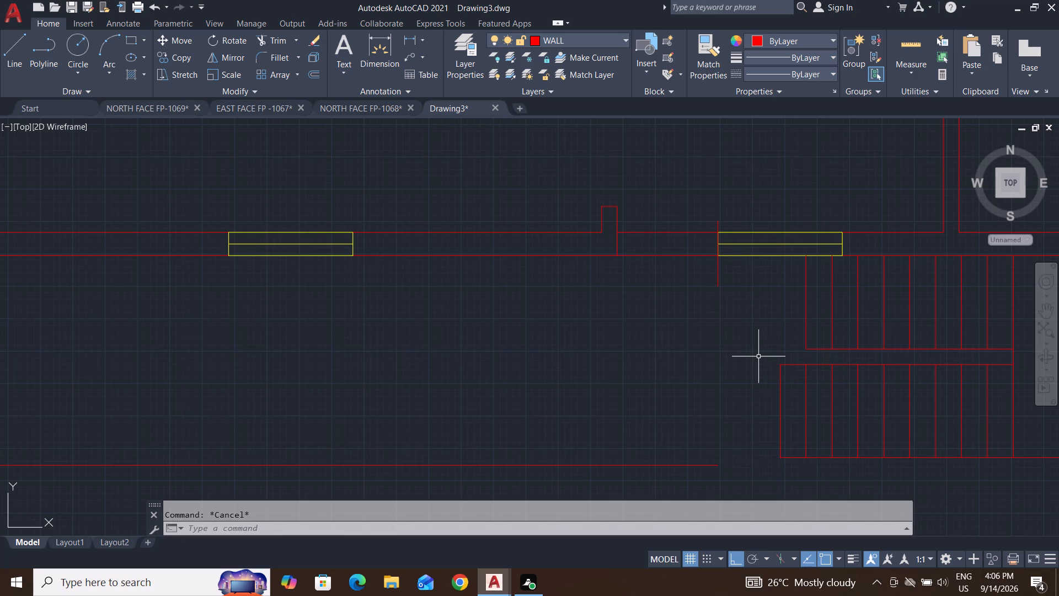
Draw a vertical line from the midpoint of the new wall segment down past the lower offset boundary line.
left_click(15, 57)
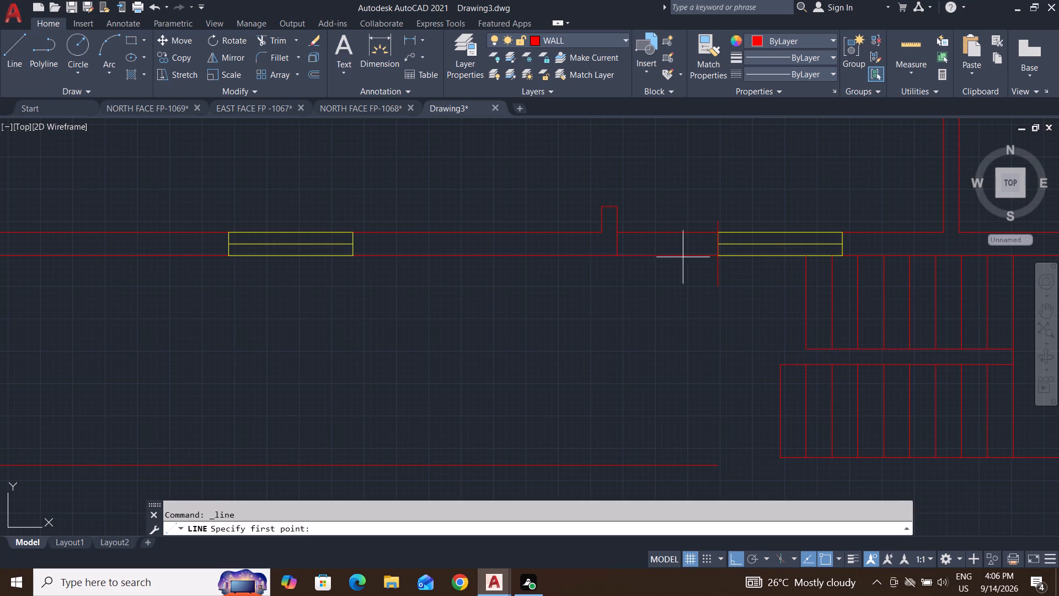
left_click(670, 254)
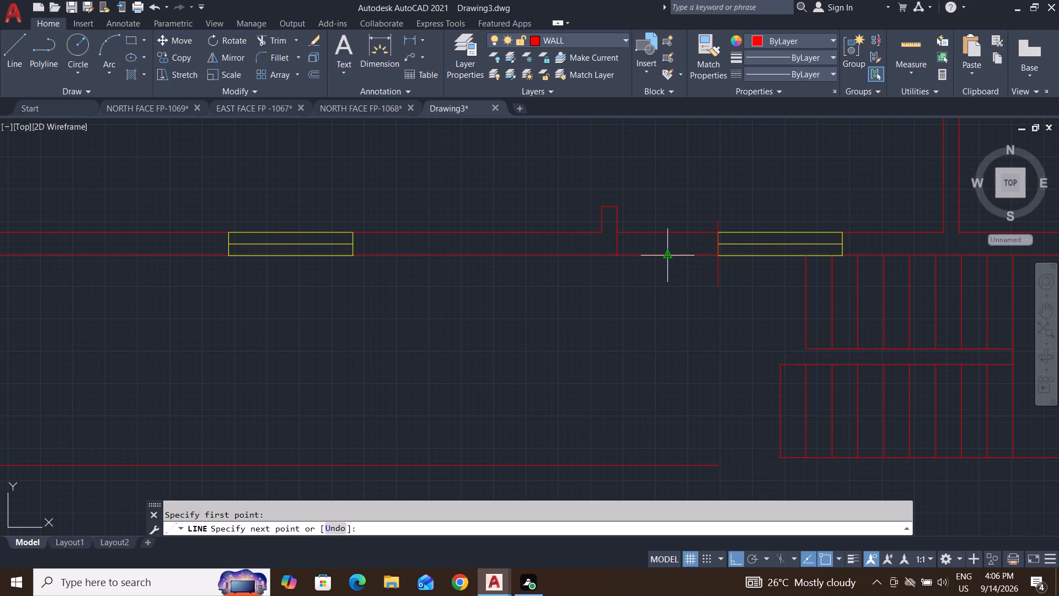
scroll(670, 254, "down", 4)
left_click(667, 353)
key("Escape")
key("Escape")
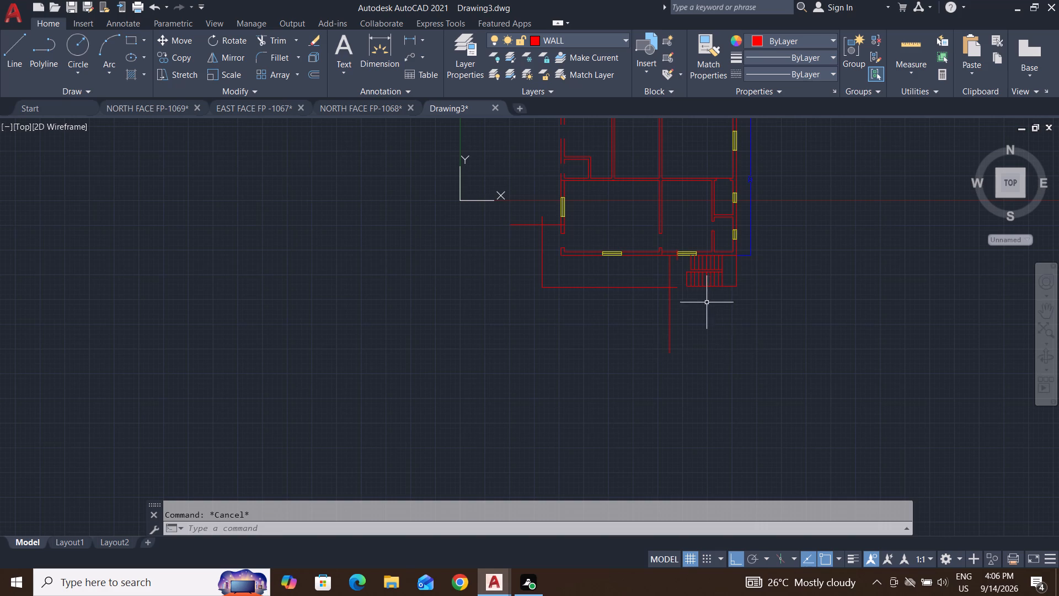
key("Escape")
scroll(680, 286, "up", 3)
key("Escape")
key("Escape")
Trim the overshooting ends where the new vertical line crosses the lower boundary line, leaving a clean corner beside the staircase.
key("t")
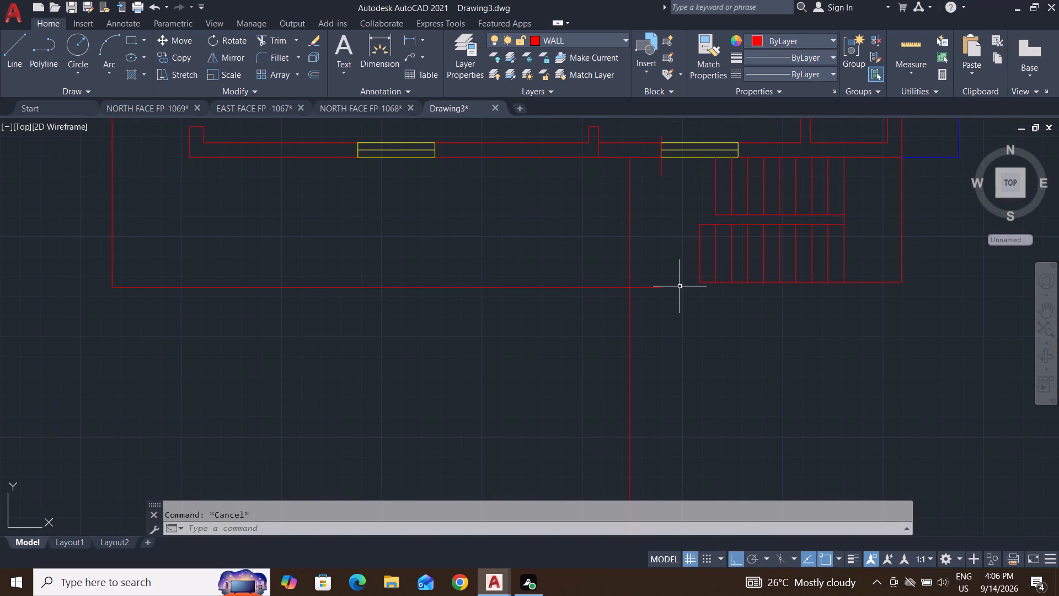
type("R")
key("space")
key("space")
left_click(675, 270)
left_click(596, 363)
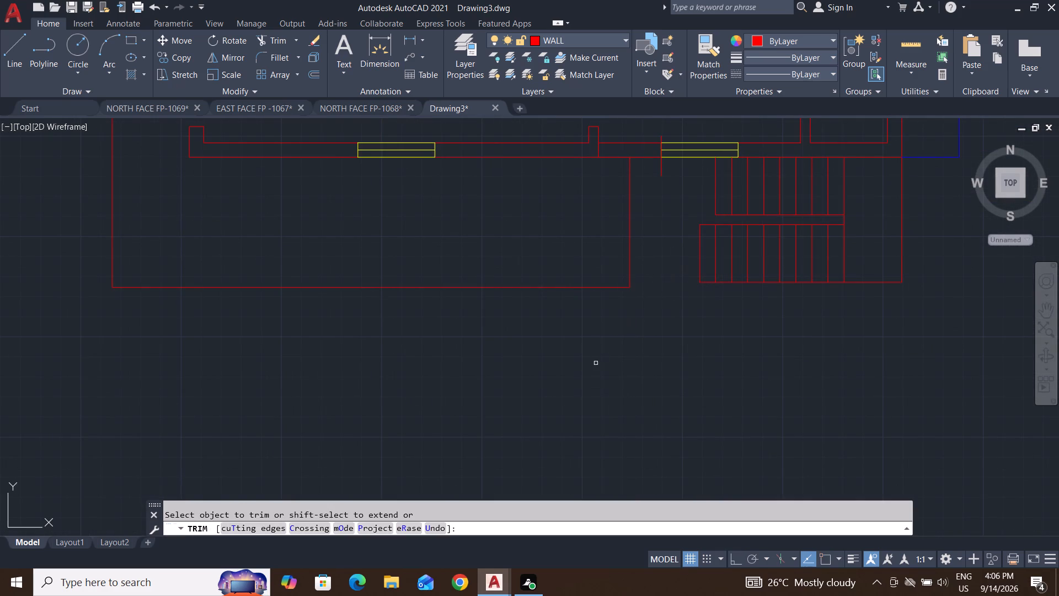
Trim both overshooting ends at the outer boundary's upper-left corner, below the left wall's window.
scroll(737, 416, "down", 2)
left_click(471, 277)
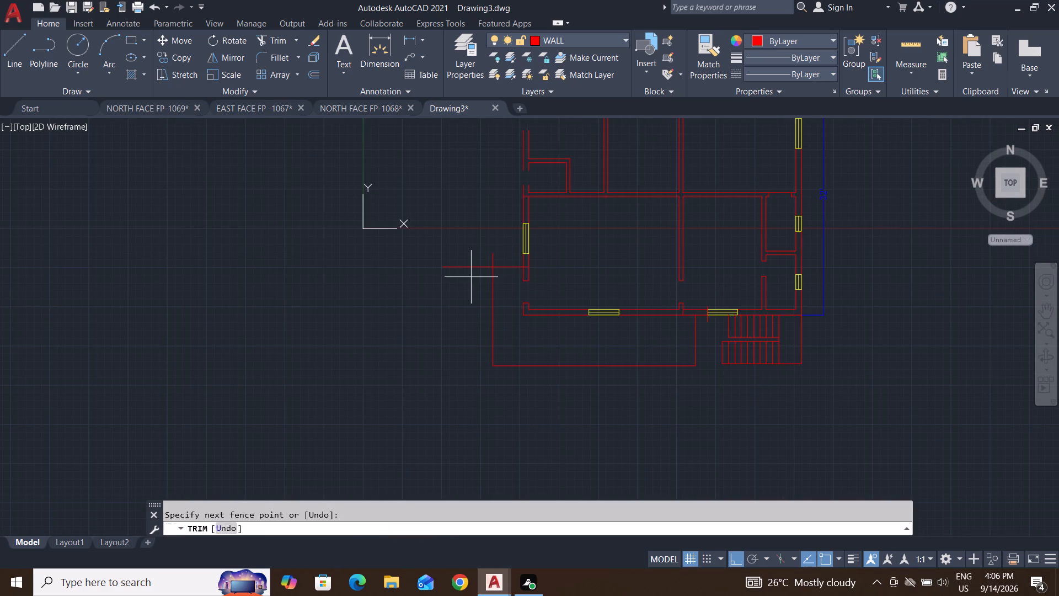
left_click(507, 254)
scroll(707, 318, "up", 1)
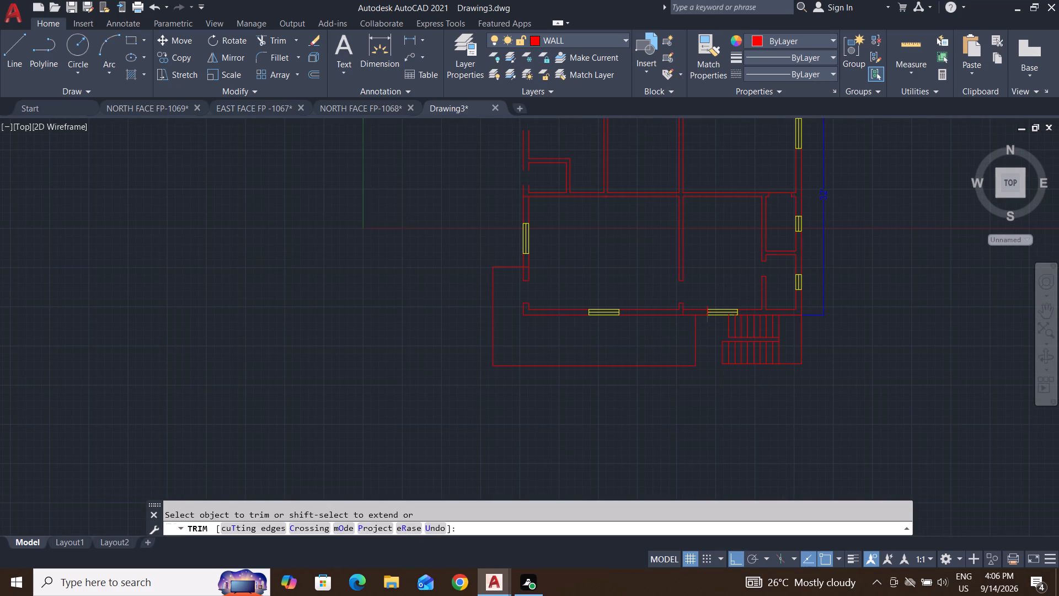
scroll(707, 318, "up", 1)
key("Escape")
key("Escape")
key("Escape")
Erase the short vertical helper line at the left edge of the right-hand bottom window.
left_click(702, 318)
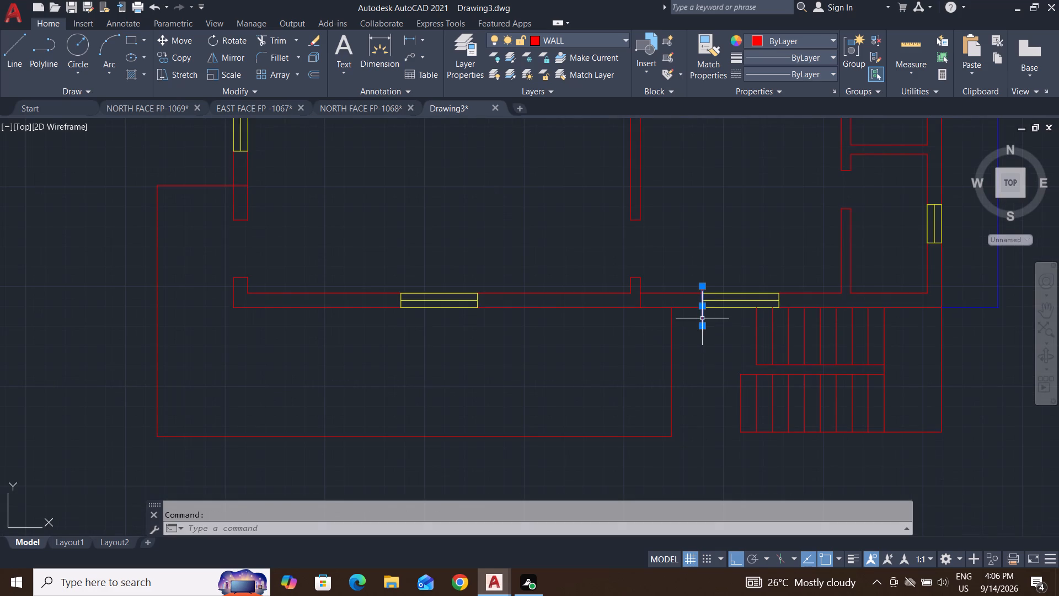
key("Delete")
Draw a horizontal line leftward from the building's lower-left inner wall corner, crossing the outer boundary's left line.
scroll(617, 428, "down", 1)
middle_click_drag(617, 428, 634, 428)
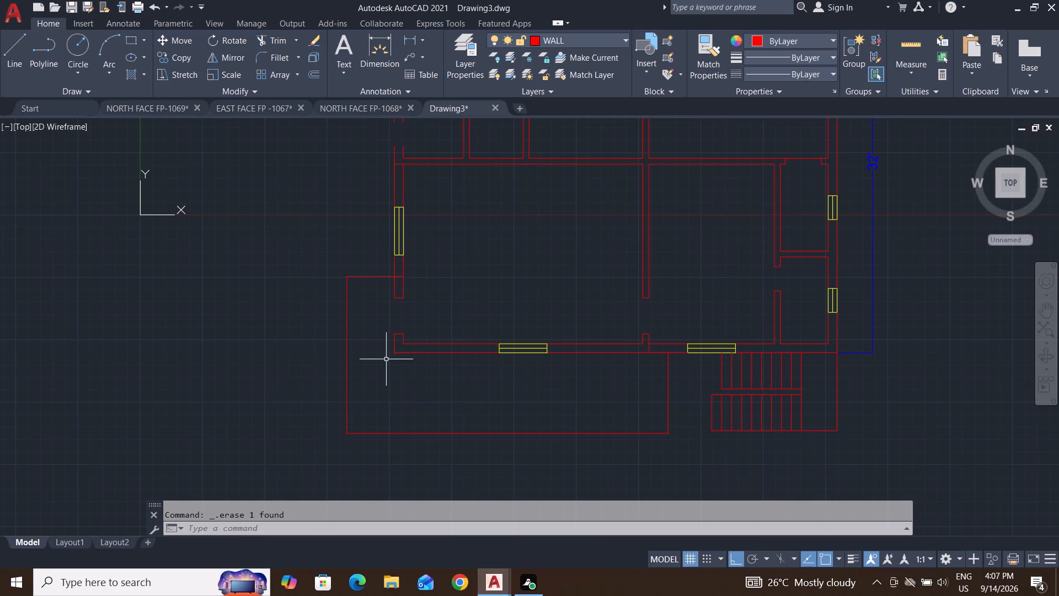
key("Escape")
key("Escape")
key("Escape")
key("Escape")
key("Escape")
key("Escape")
left_click(10, 57)
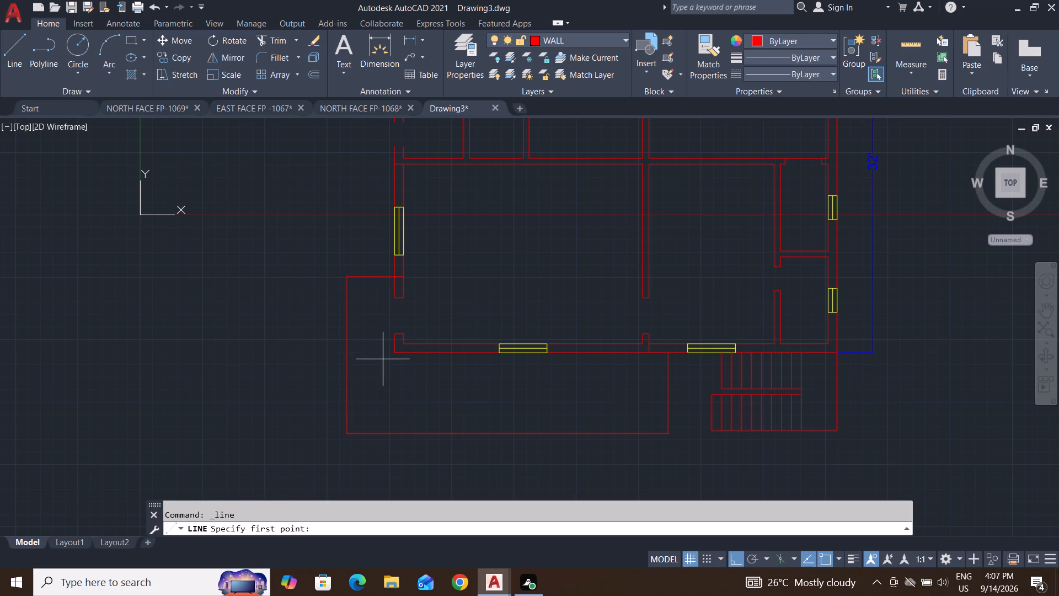
scroll(398, 358, "up", 1)
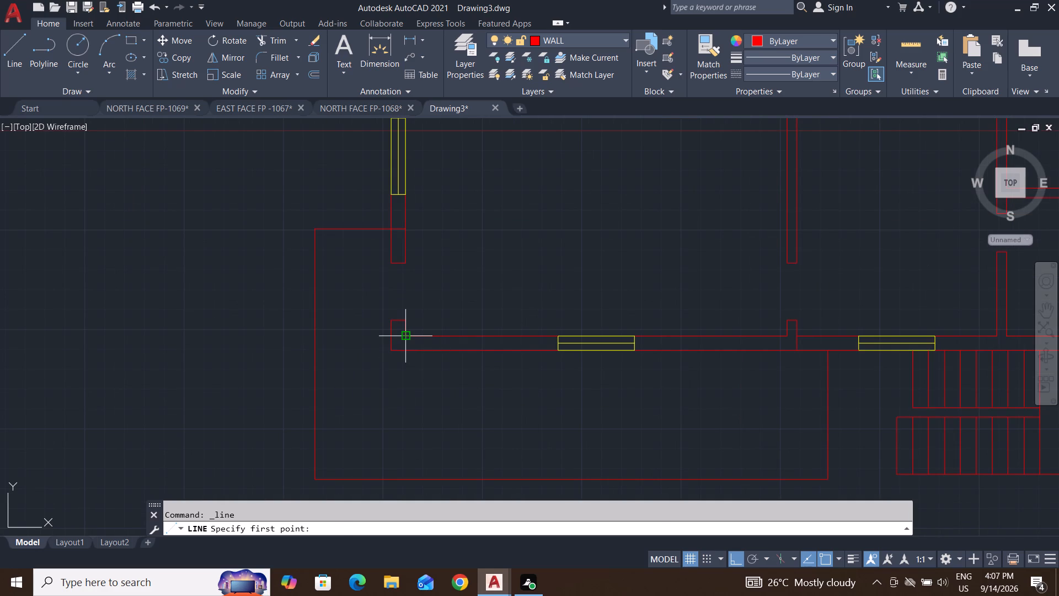
left_click(407, 337)
left_click(236, 356)
key("Escape")
key("Escape")
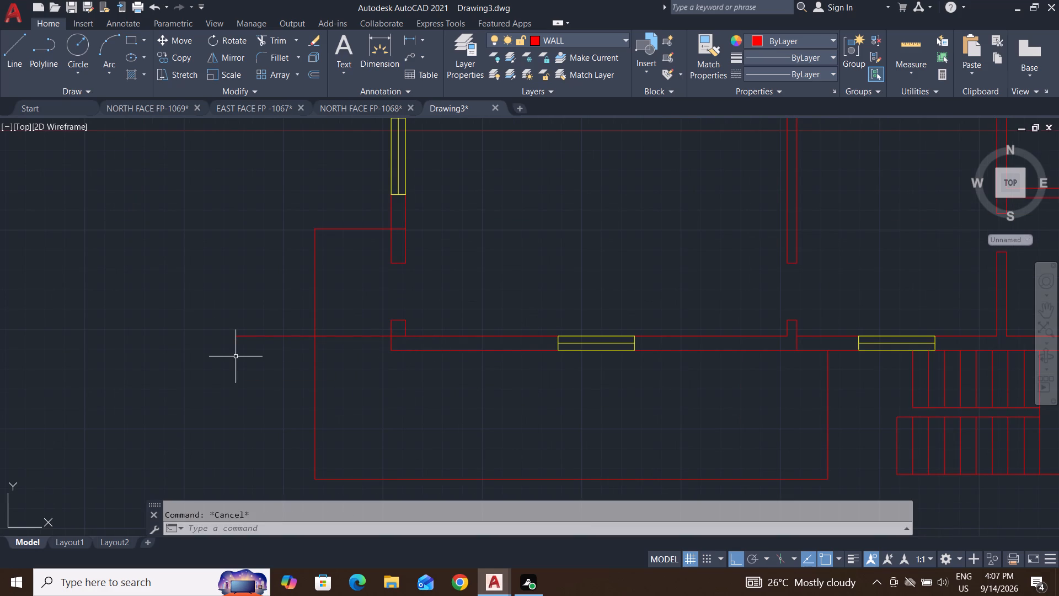
Trim the part of the new horizontal line that extends beyond the outer boundary's left line.
type("TR")
key("space")
key("space")
left_click(270, 311)
left_click(258, 402)
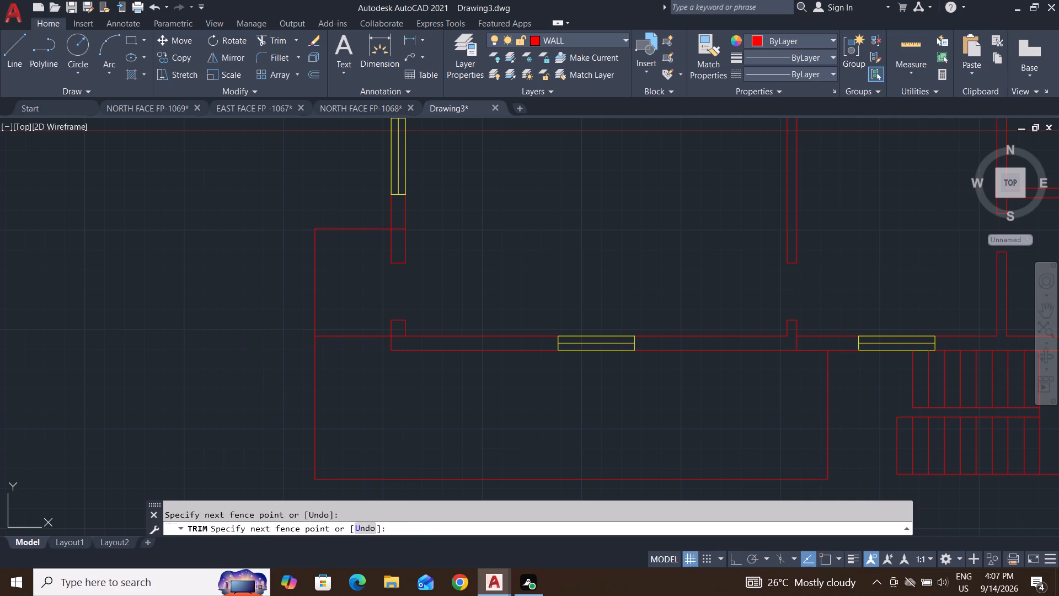
key("Escape")
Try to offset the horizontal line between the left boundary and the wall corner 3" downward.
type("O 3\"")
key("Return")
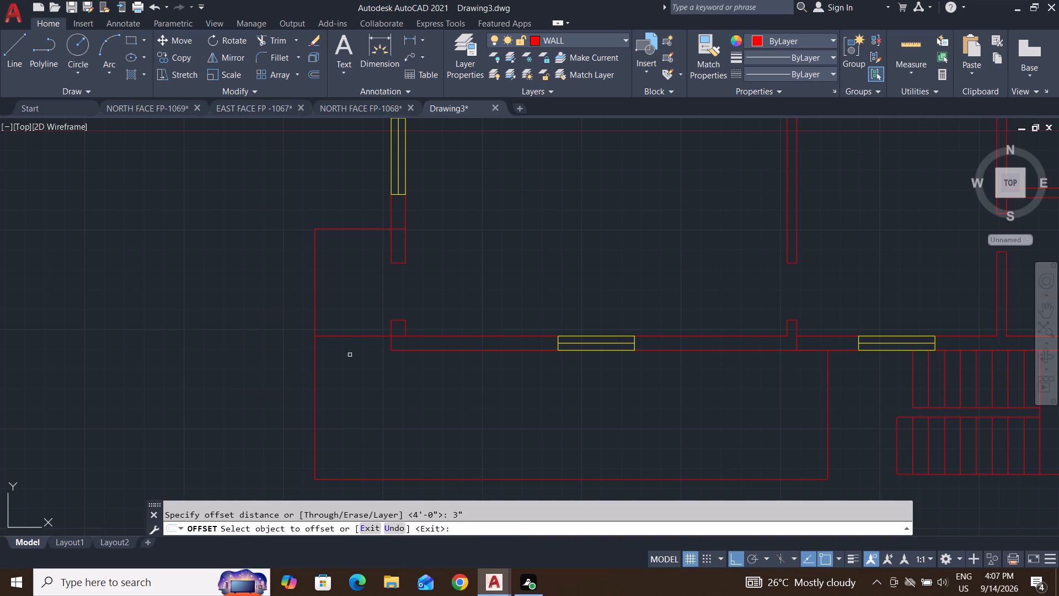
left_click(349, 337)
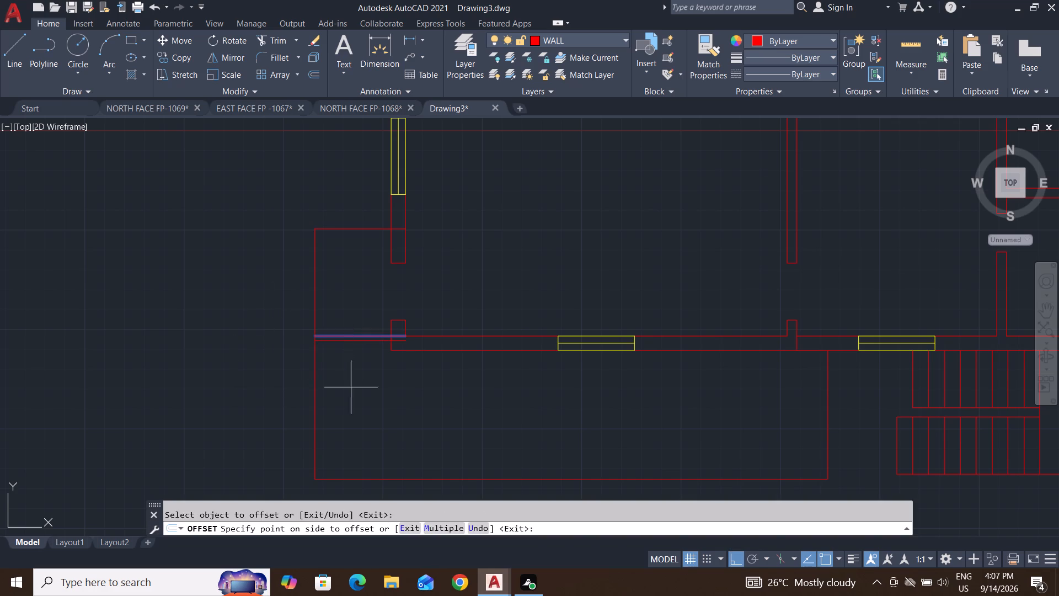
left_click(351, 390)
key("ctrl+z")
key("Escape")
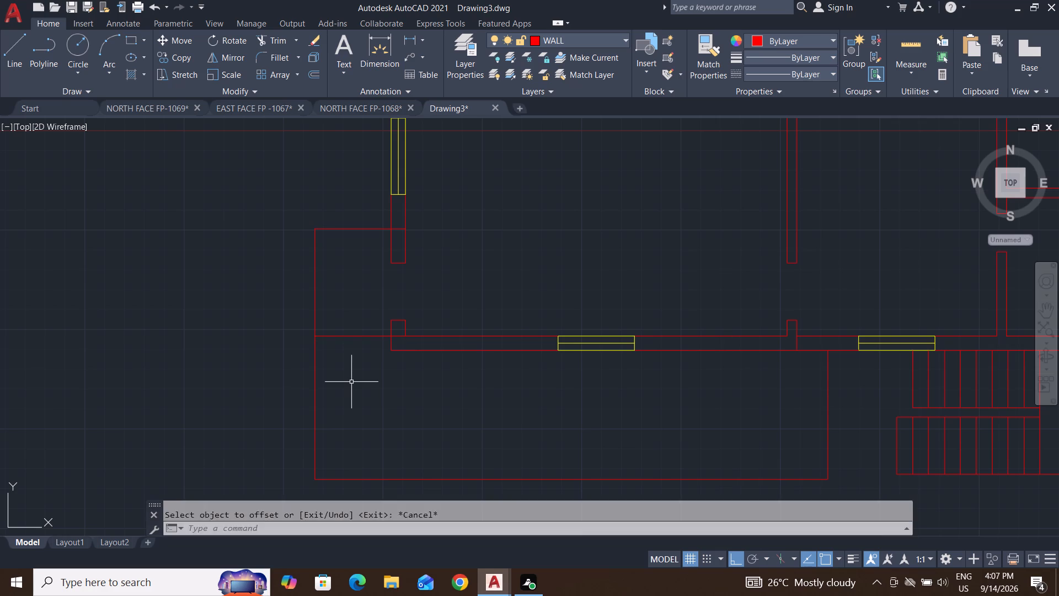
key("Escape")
Offset the horizontal line between the left boundary and the wall corner 5" downward.
type("O")
key("space")
key("5")
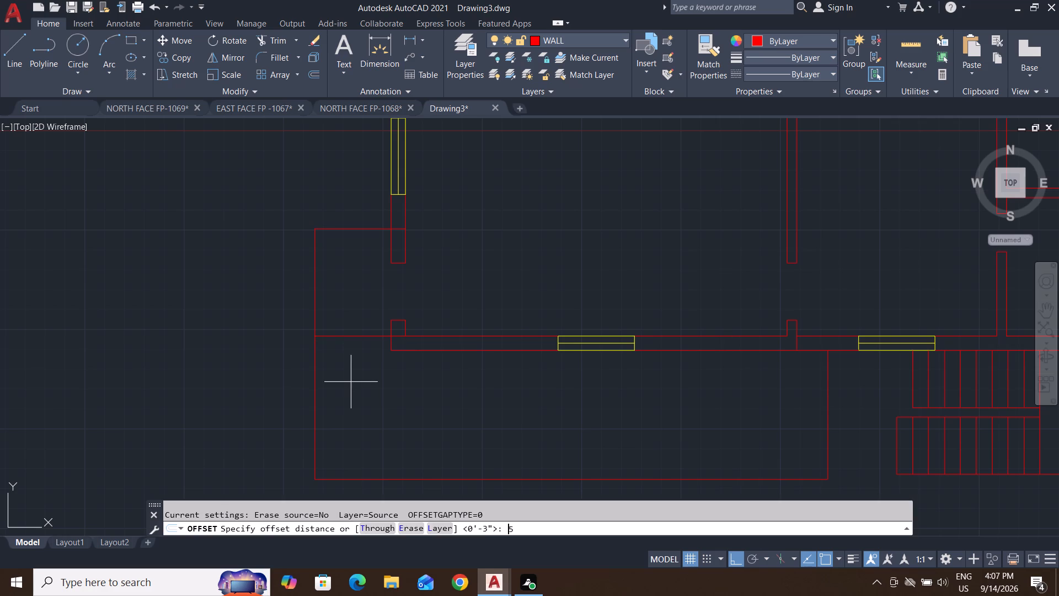
key("shift+quotedbl")
key("Return")
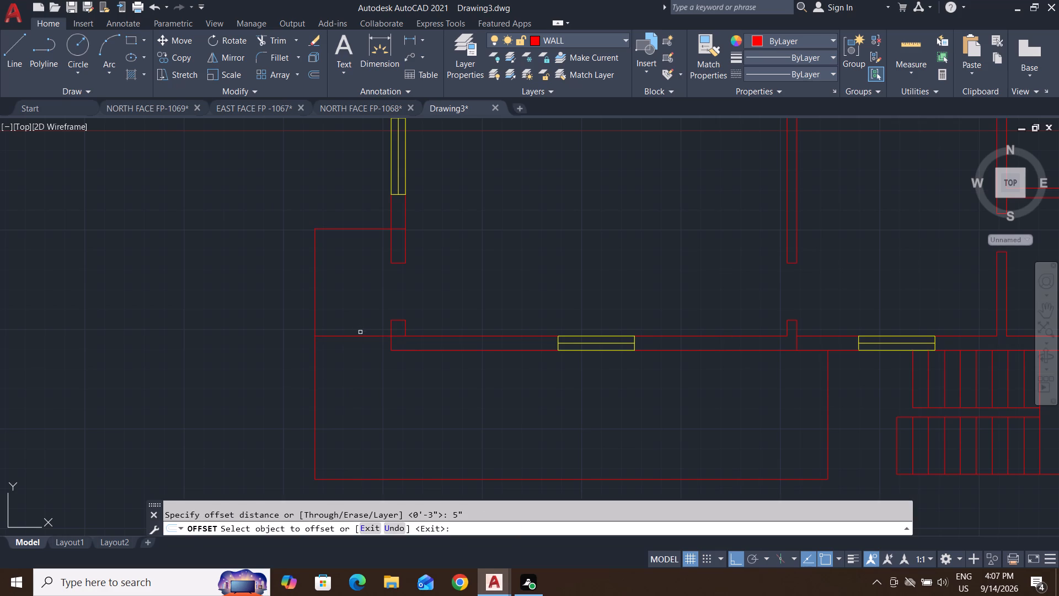
left_click_drag(363, 336, 363, 342)
left_click_drag(363, 381, 365, 396)
scroll(378, 353, "up", 3)
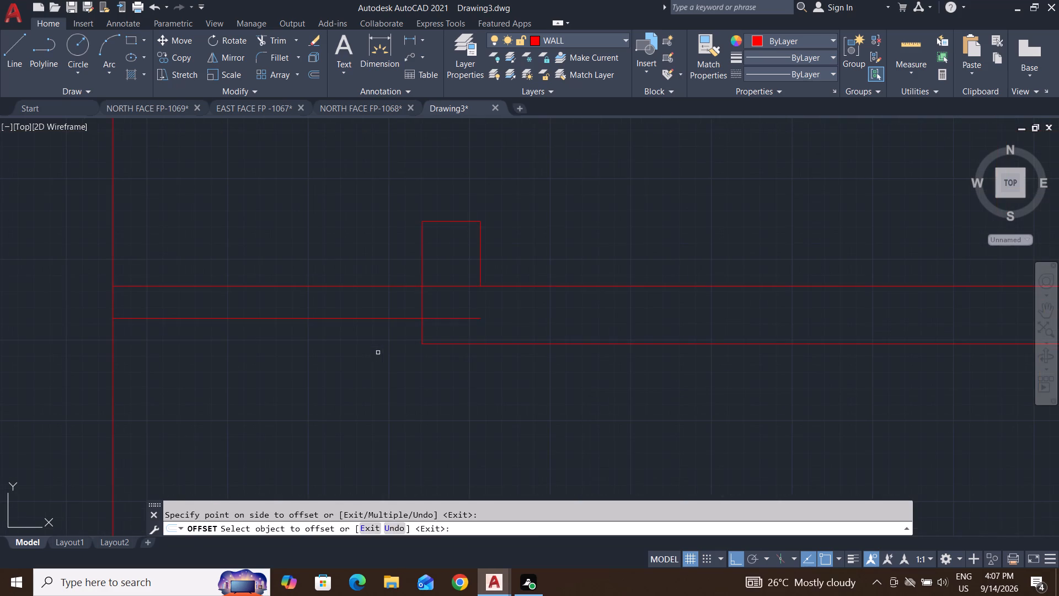
key("Escape")
key("Escape")
key("Escape")
key("Escape")
Trim the portions of the two horizontal lines that run inside the building's lower-left wall corner.
scroll(480, 328, "up", 2)
key("Escape")
key("Escape")
type("TR")
key("space")
key("space")
left_click(438, 334)
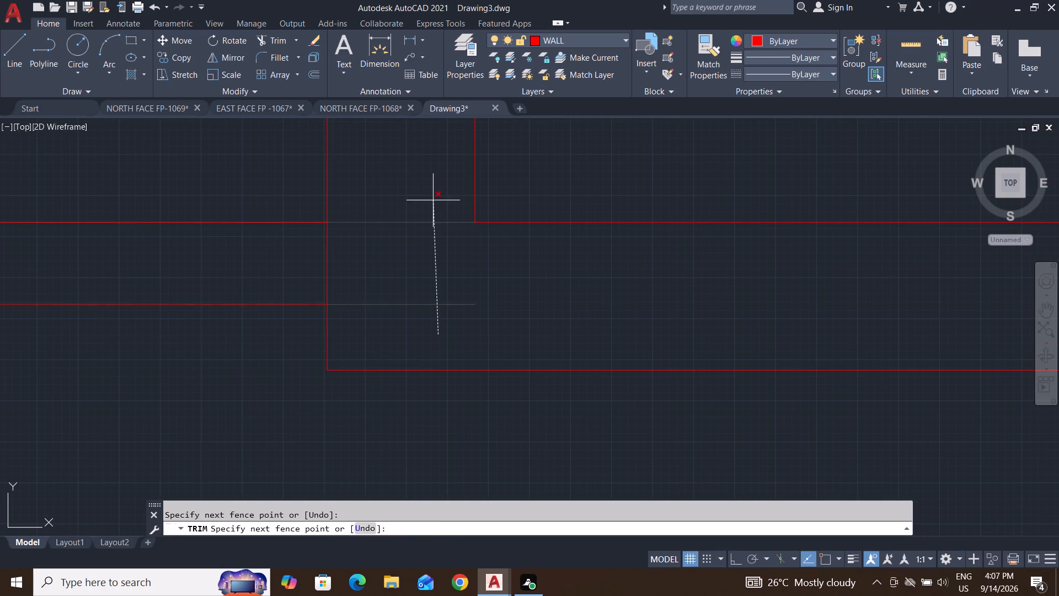
left_click(433, 198)
scroll(451, 248, "down", 3)
middle_click_drag(335, 333, 393, 314)
key("Escape")
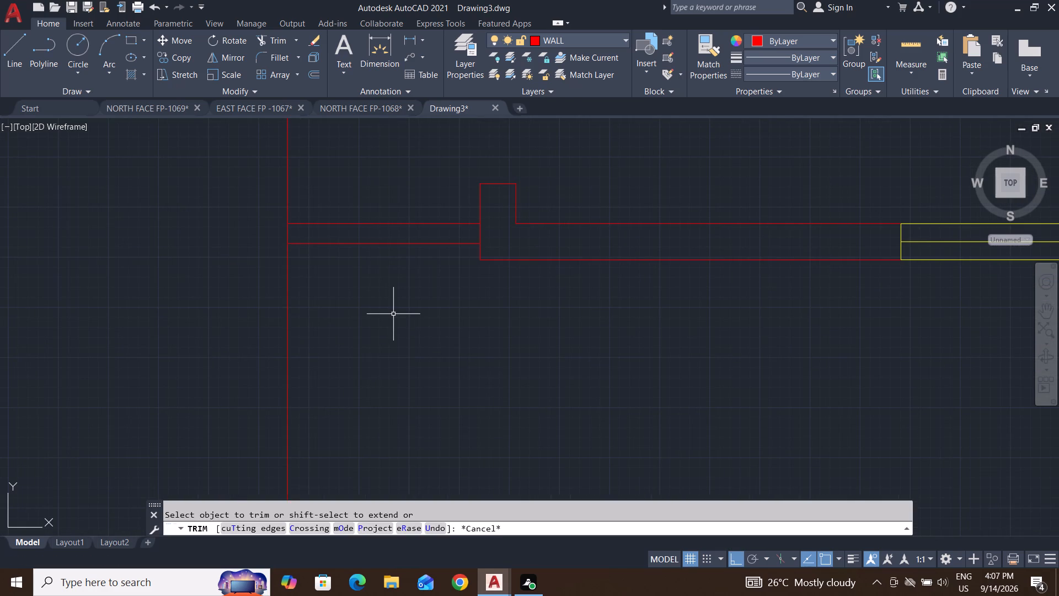
key("Escape")
key("Escape")
key("Escape")
key("Escape")
key("Escape")
key("Escape")
key("Escape")
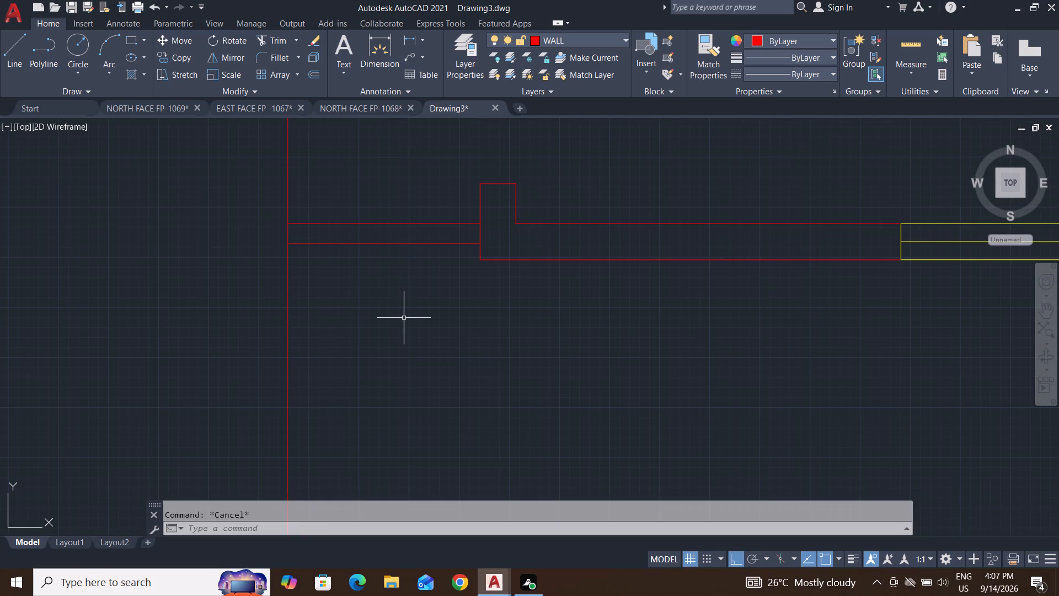
Offset the lower horizontal line between the left boundary and the wall corner 5" downward, and repeat from the new line.
type("O 5\"")
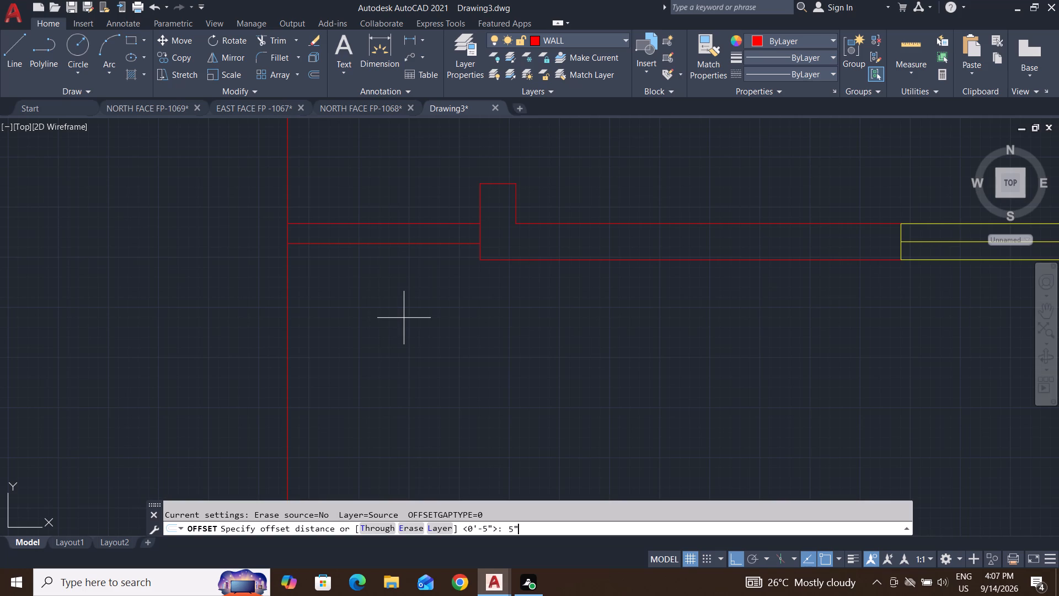
key("Return")
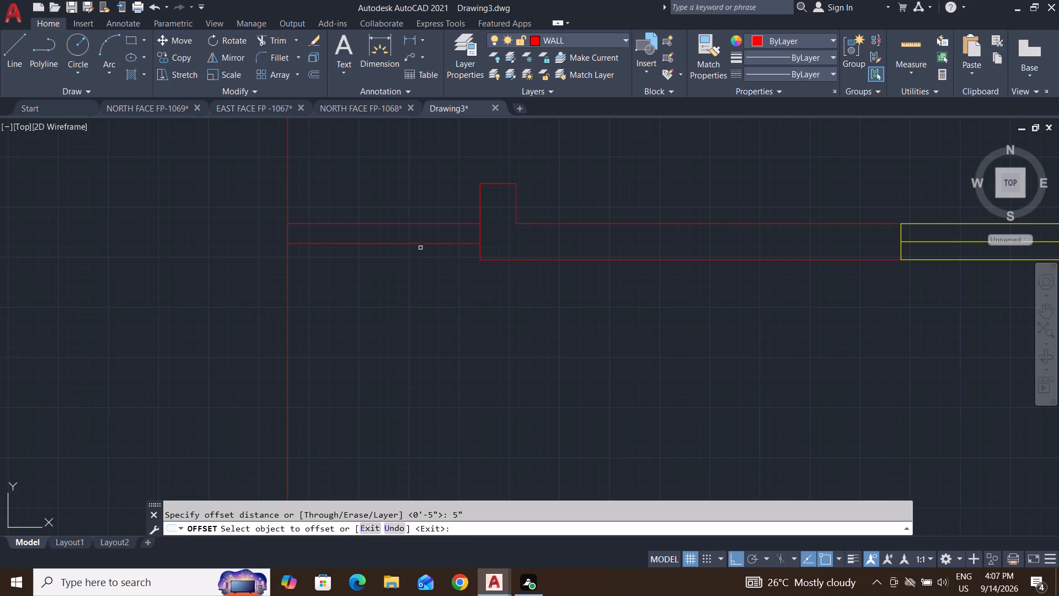
left_click(427, 244)
left_click(429, 311)
left_click(445, 264)
left_click(444, 315)
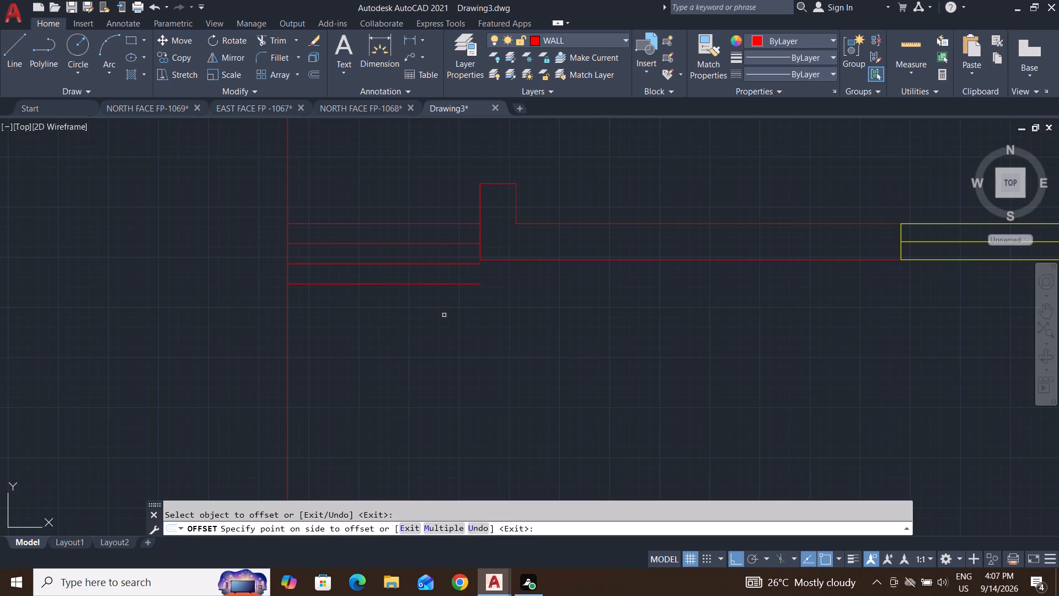
key("Escape")
key("Escape")
key("Escape")
key("Escape")
Extend the lower-left wall corner's left vertical line down to the lowest of the four horizontal lines.
type("EX")
key("space")
key("space")
left_click(479, 252)
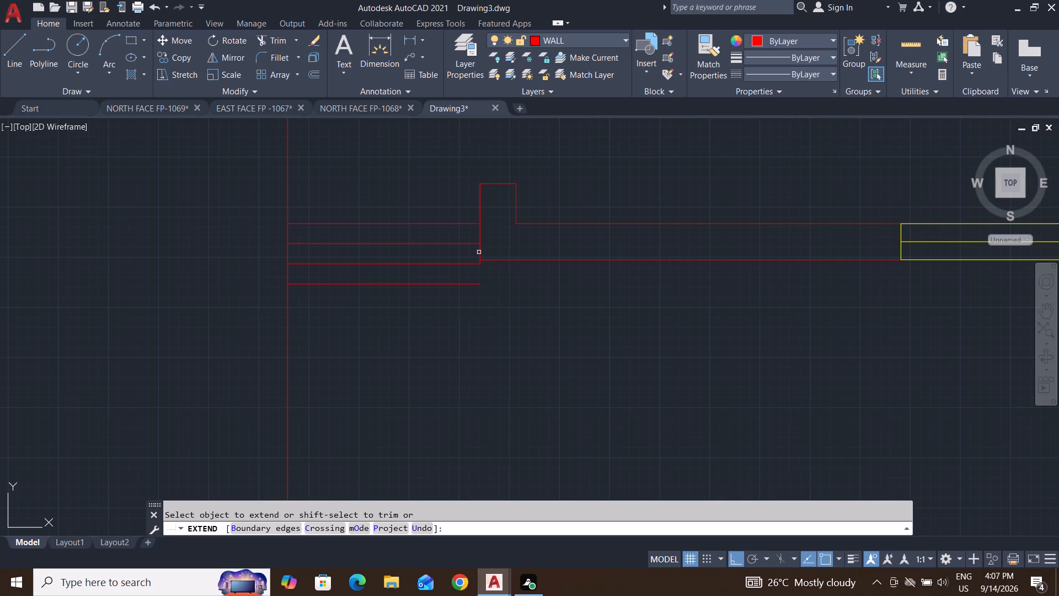
left_click(479, 252)
key("Escape")
key("Escape")
key("Escape")
key("Escape")
key("Escape")
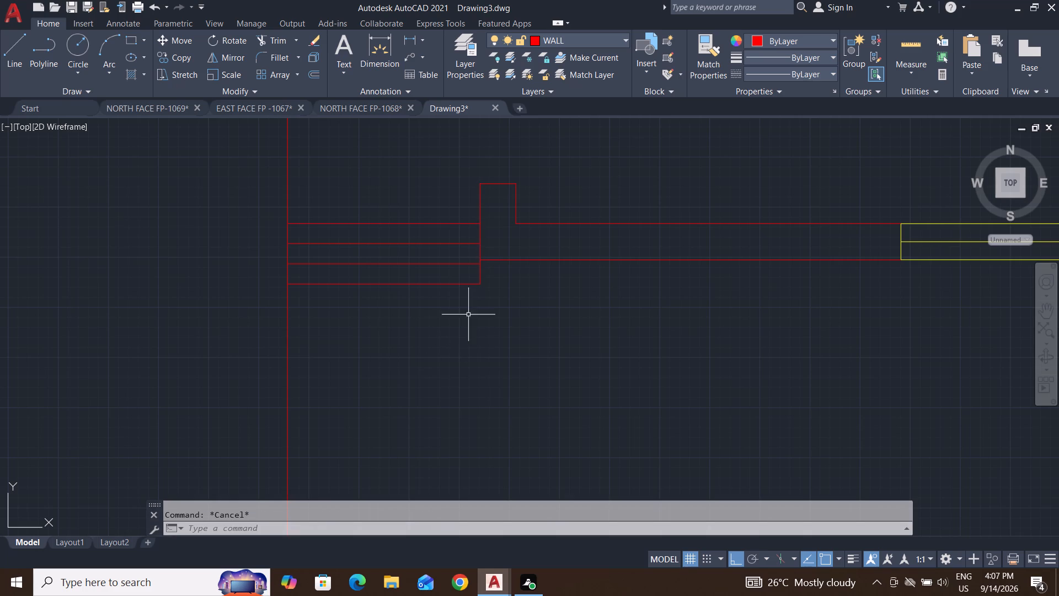
Erase the window in the bottom exterior wall between the lower-left corner and the middle partition stub.
scroll(473, 410, "down", 2)
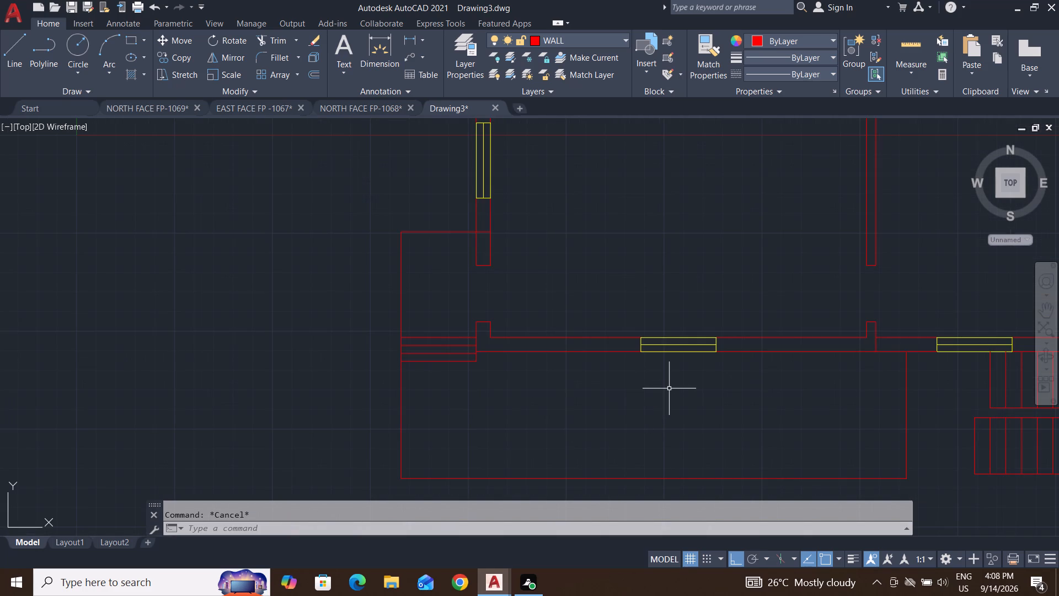
key("Escape")
key("Escape")
key("Escape")
key("Escape")
key("Escape")
key("Escape")
scroll(693, 402, "down", 2)
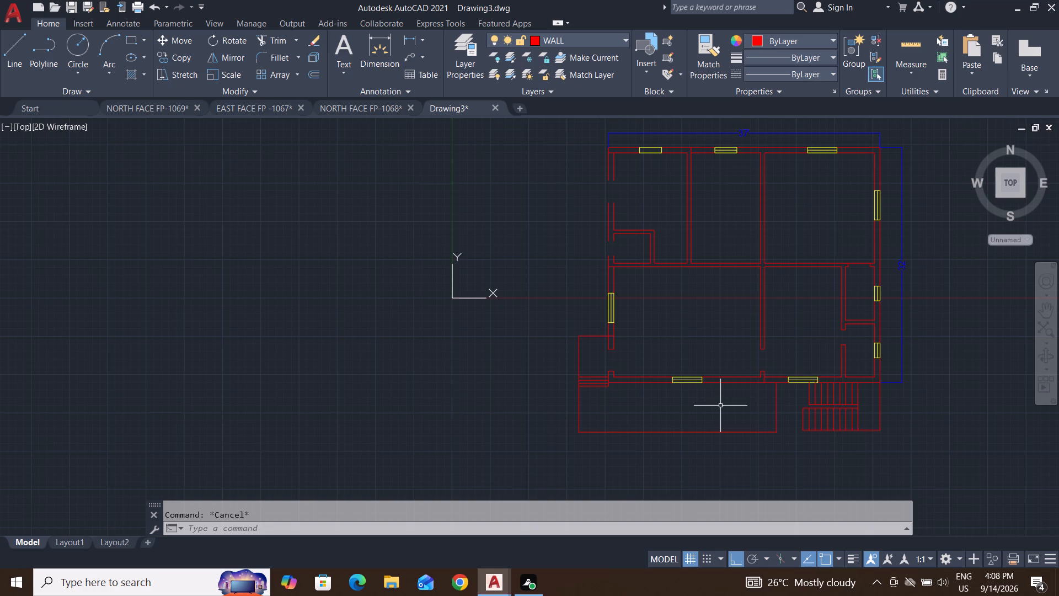
scroll(681, 384, "up", 3)
key("Escape")
key("Escape")
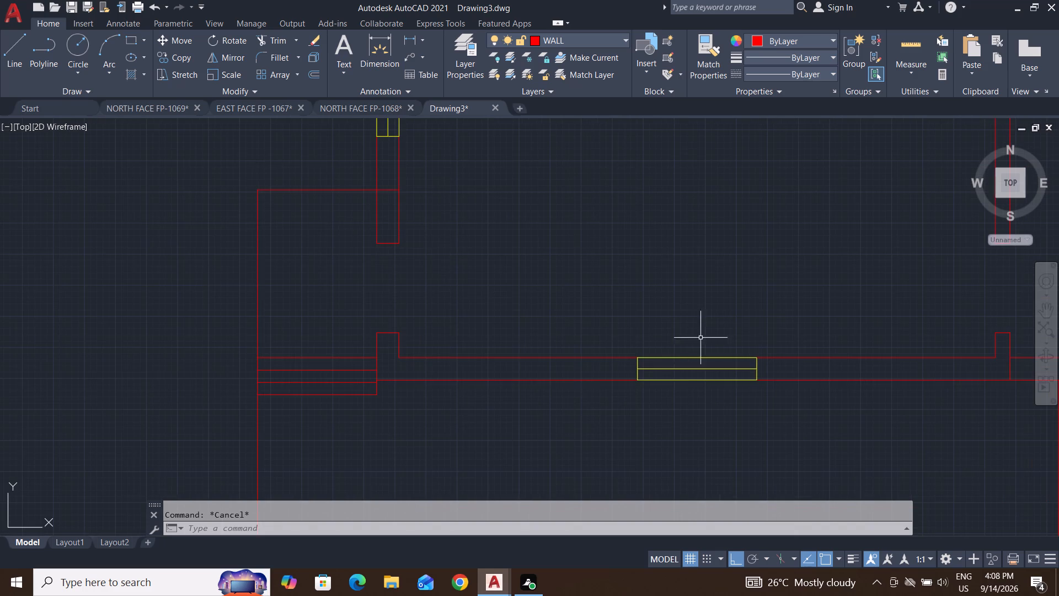
left_click(710, 324)
left_click(664, 425)
key("Delete")
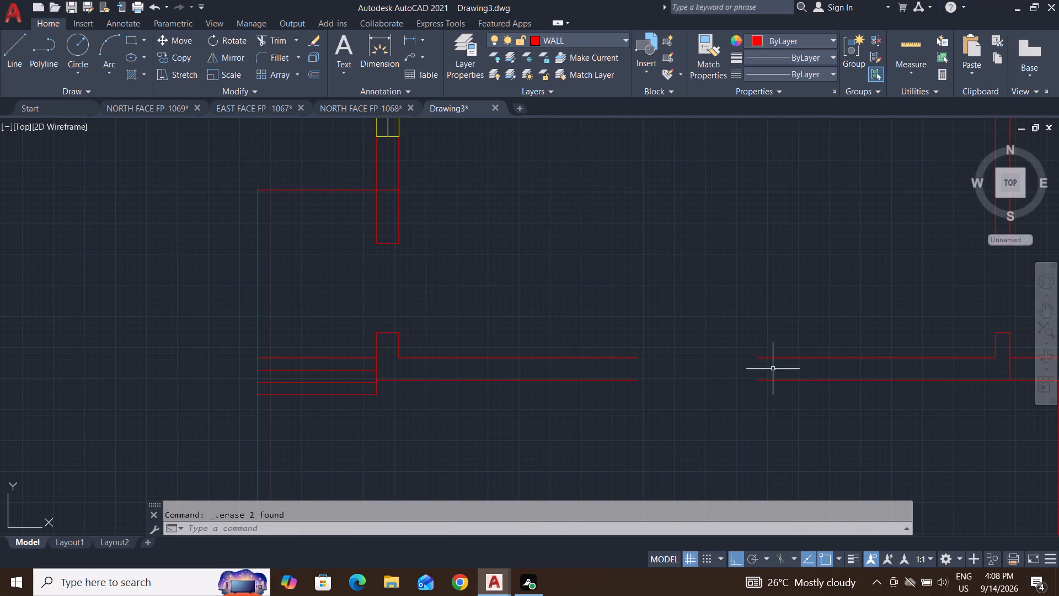
middle_click_drag(798, 425, 740, 422)
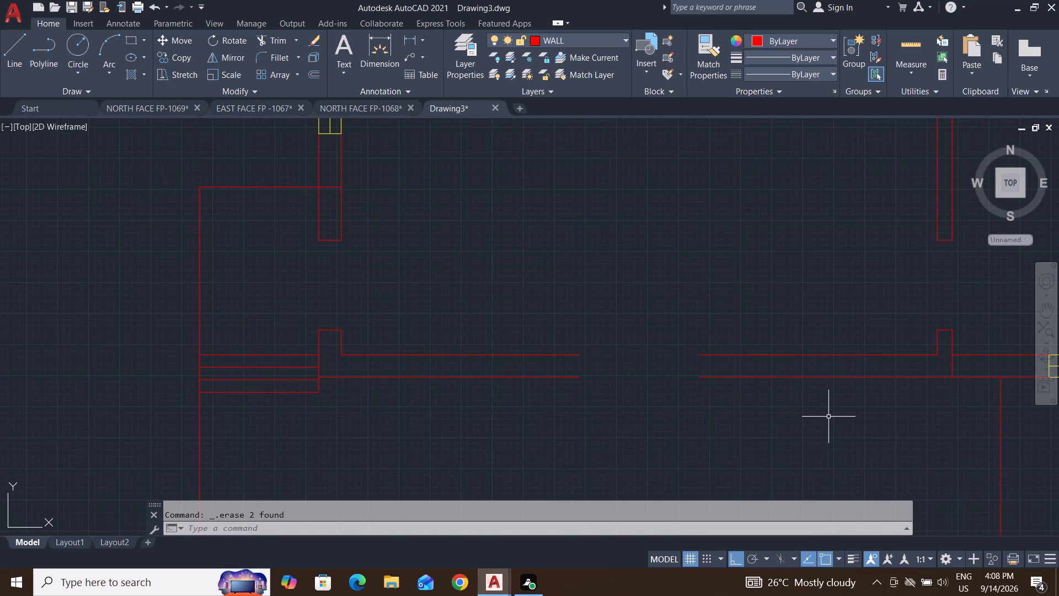
key("Escape")
key("Escape")
key("Escape")
Offset the bottom exterior wall's outer line, on the middle-partition side of the window gap, 4' downward.
scroll(892, 470, "down", 2)
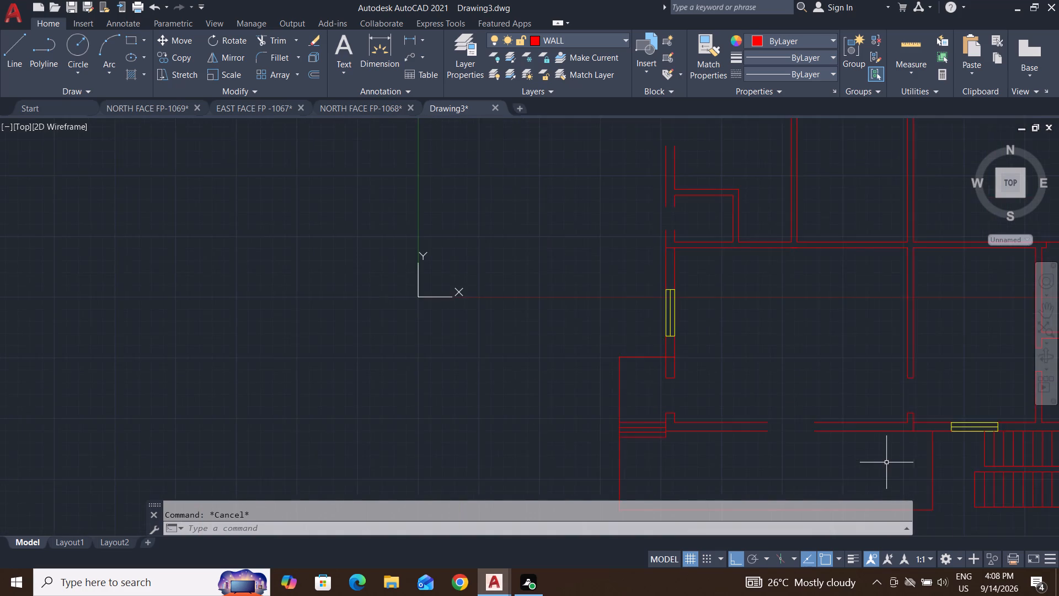
middle_click_drag(886, 462, 658, 377)
key("Escape")
key("Escape")
type("O 4'")
key("Return")
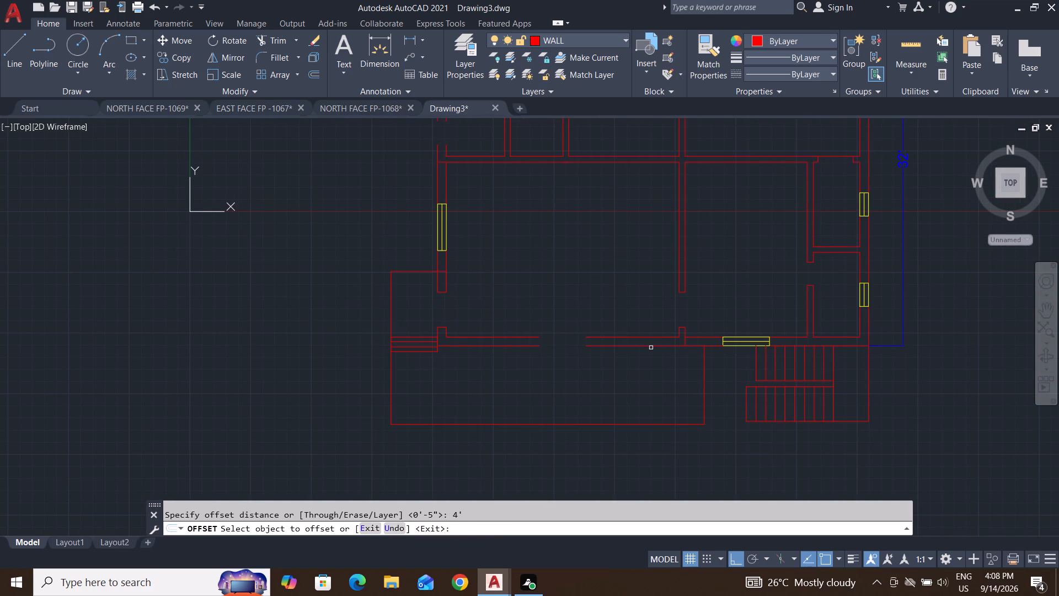
left_click(656, 346)
left_click(656, 386)
key("Escape")
key("Escape")
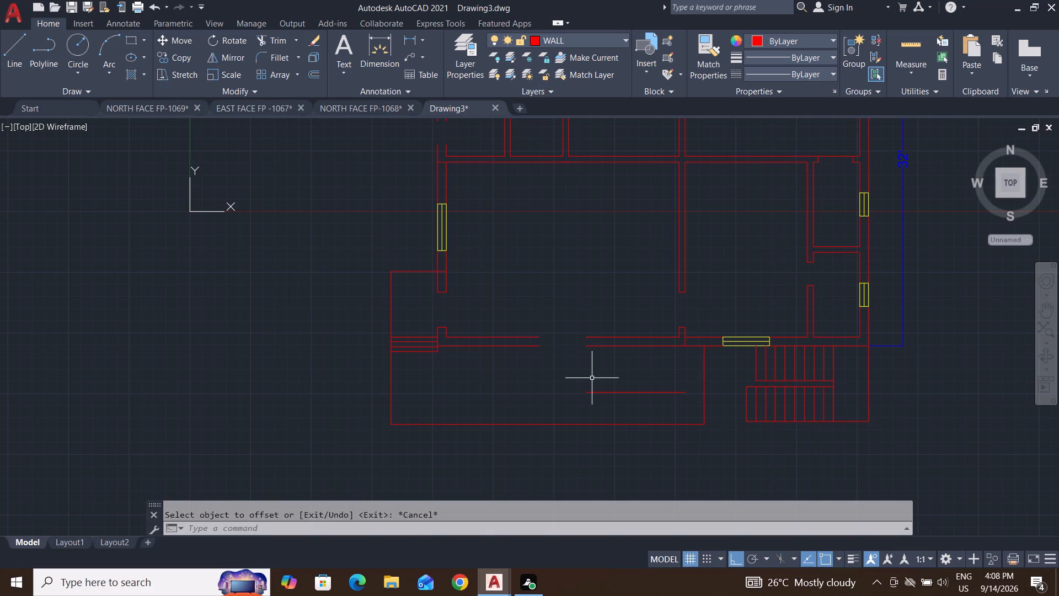
key("Escape")
key("Escape")
key("Escape")
key("Escape")
key("Escape")
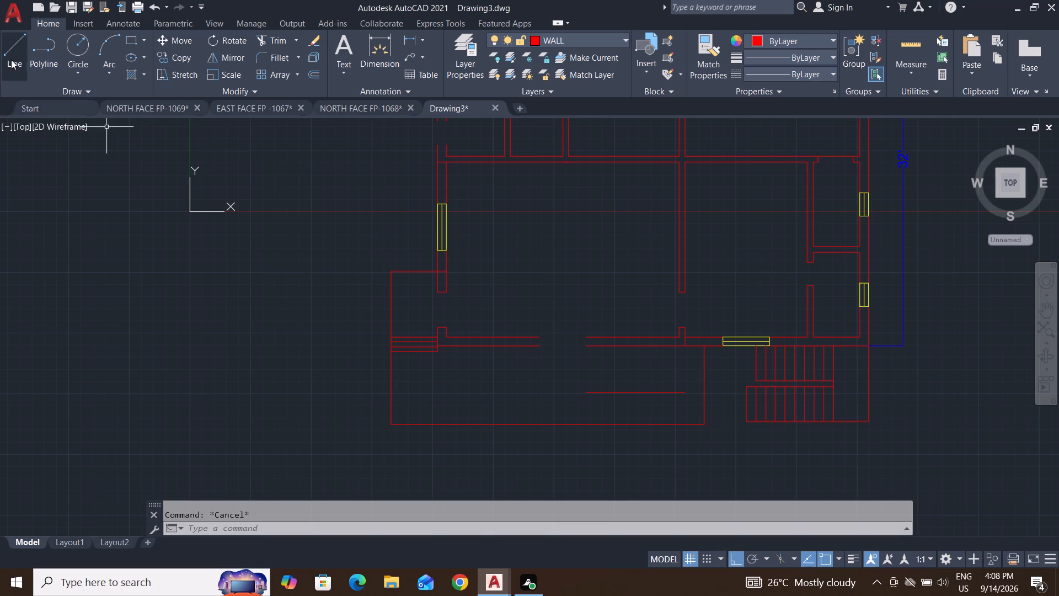
Draw a vertical line from just below the new offset line up across the bottom wall into the room.
left_click(14, 47)
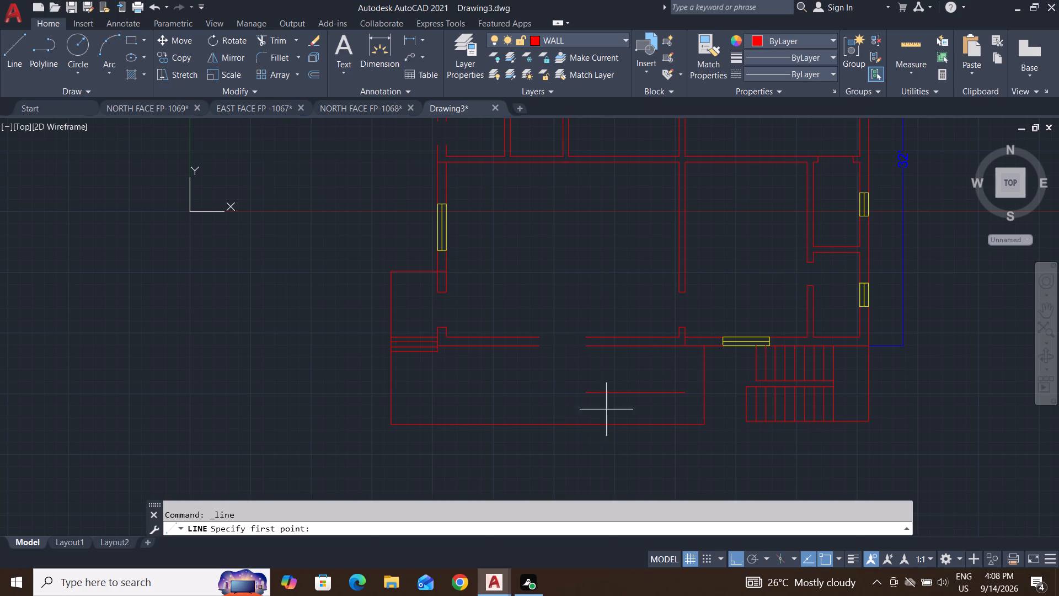
left_click(639, 406)
left_click(651, 258)
key("Escape")
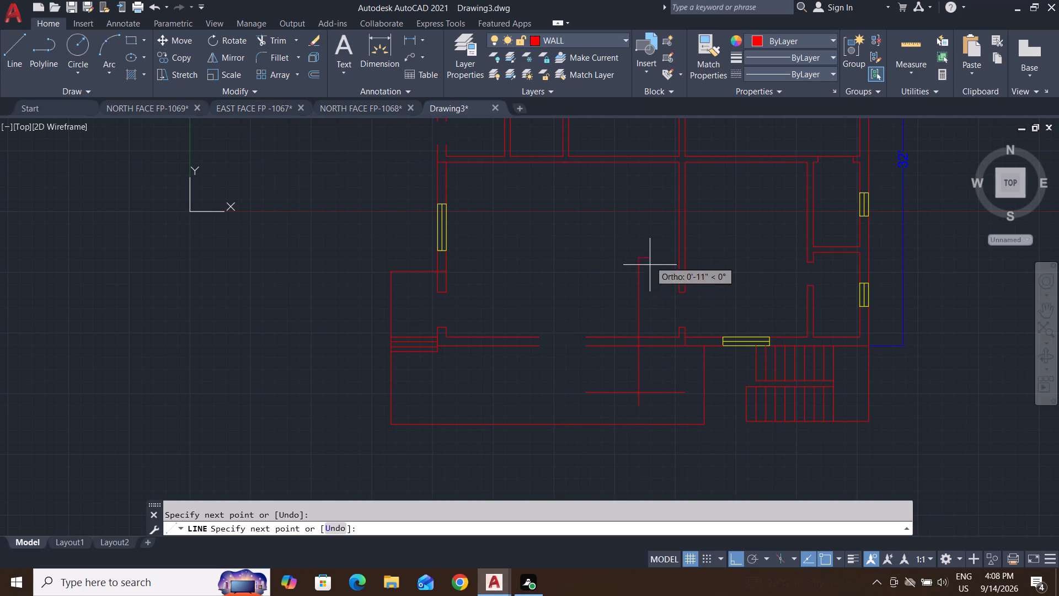
key("Escape")
key("Escape")
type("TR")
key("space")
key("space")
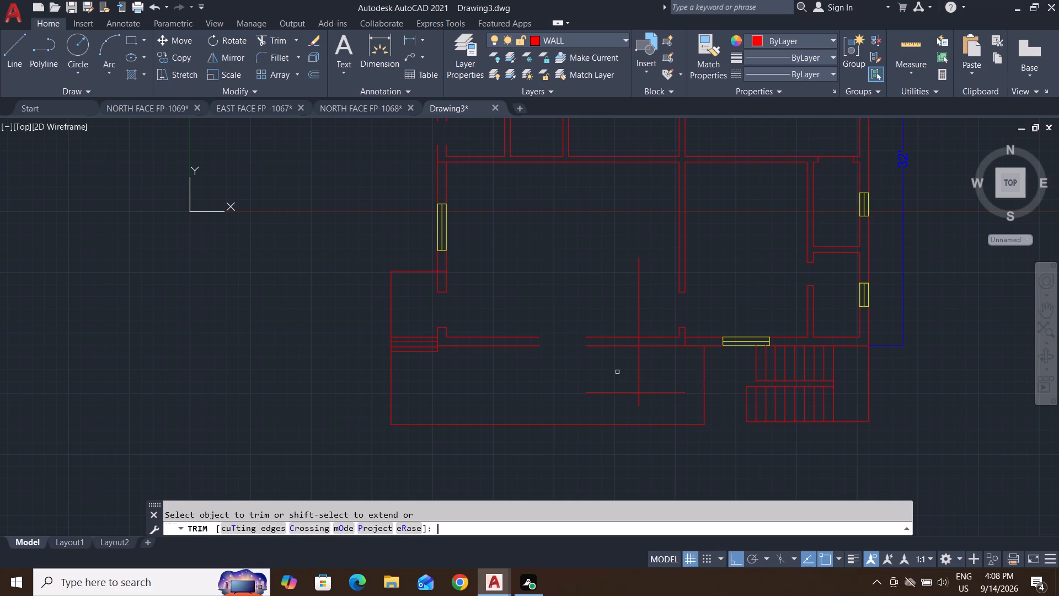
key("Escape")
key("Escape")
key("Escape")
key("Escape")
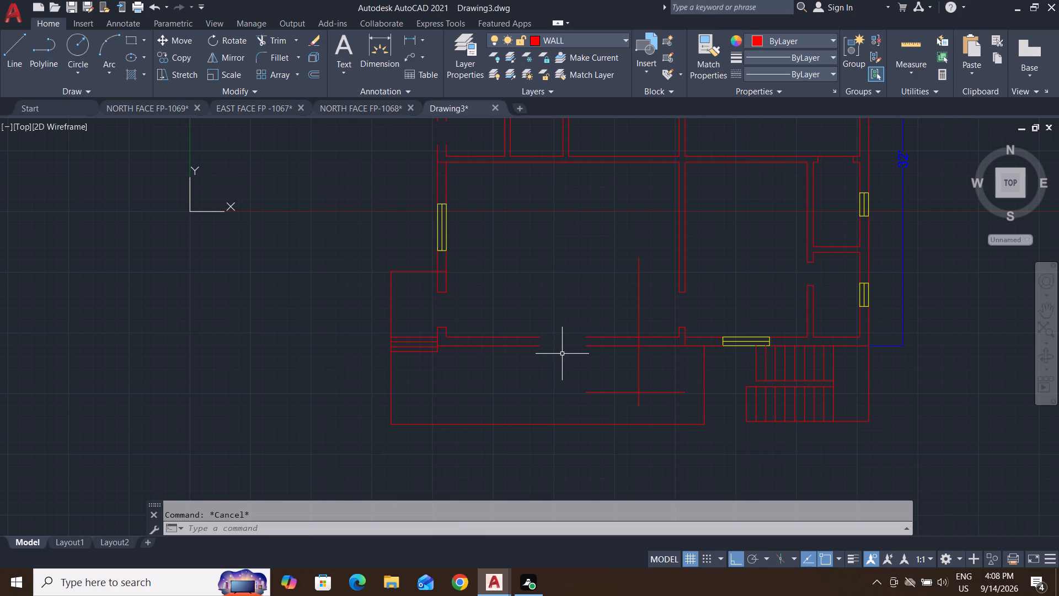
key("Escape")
Extend both lines of the bottom exterior wall across the gap left by the erased window.
type("EX")
key("space")
key("space")
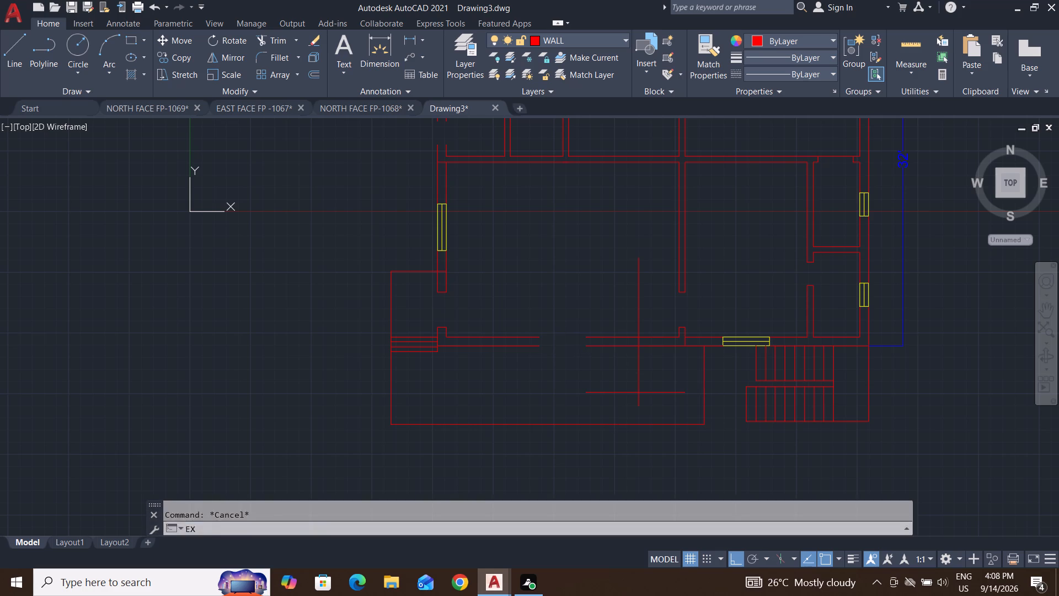
left_click(537, 307)
left_click(518, 383)
key("Escape")
key("Escape")
key("Escape")
key("Escape")
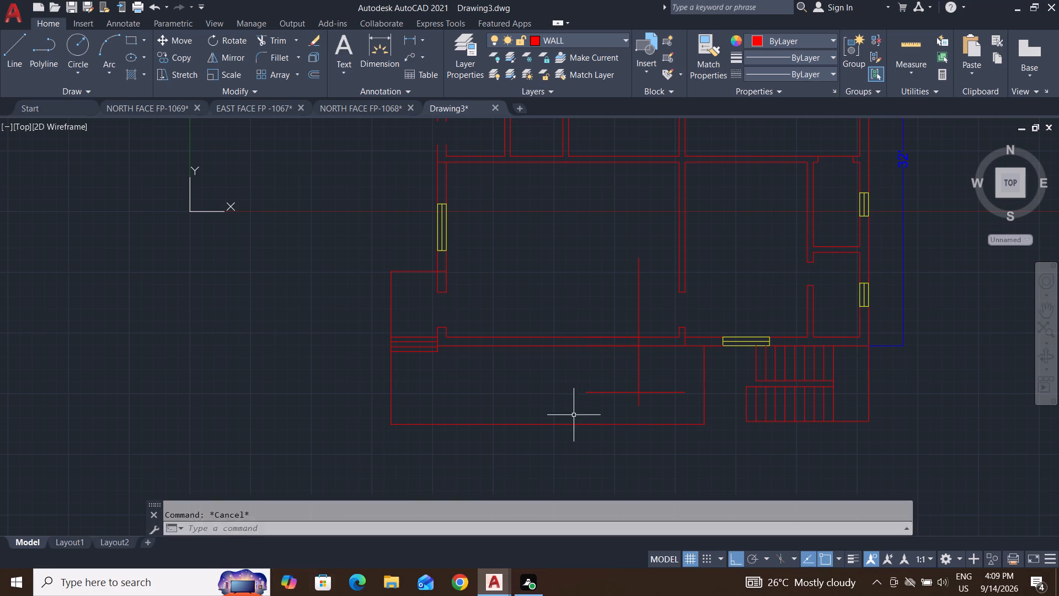
Trim the vertical line's tail below the 4' offset line and the horizontal line's part to its right, forming a corner.
key("Escape")
key("Escape")
type("TR")
key("space")
key("space")
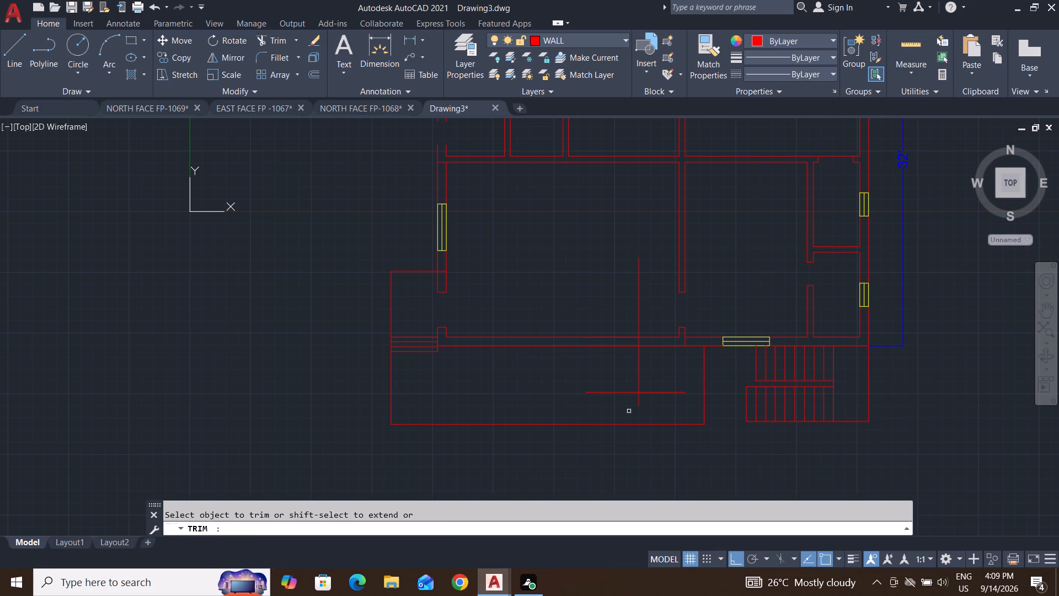
scroll(623, 398, "up", 2)
left_click(627, 423)
left_click(713, 370)
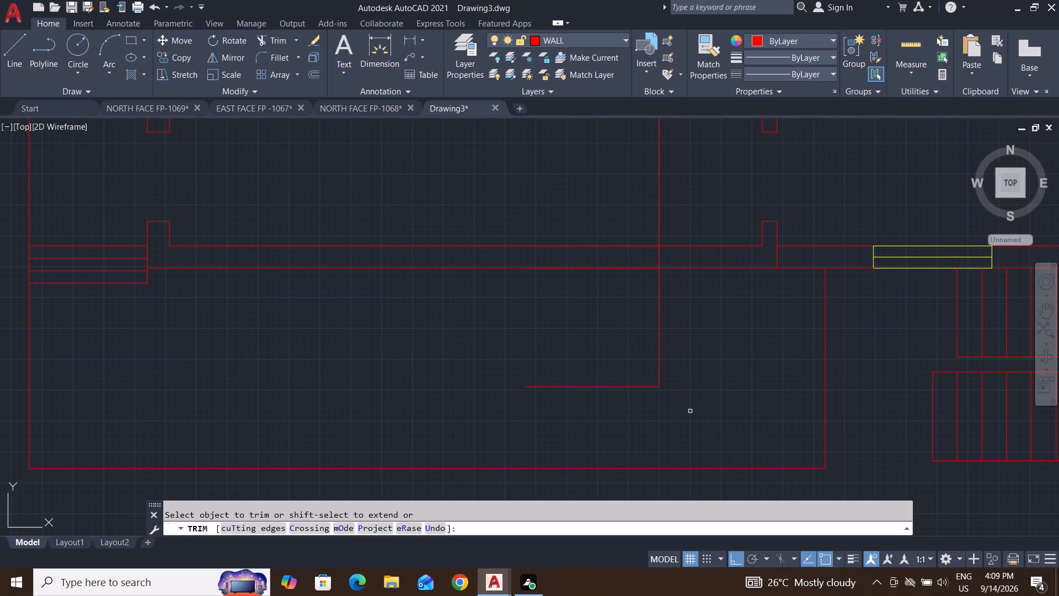
scroll(690, 411, "down", 1)
key("Escape")
key("Escape")
key("Escape")
key("Escape")
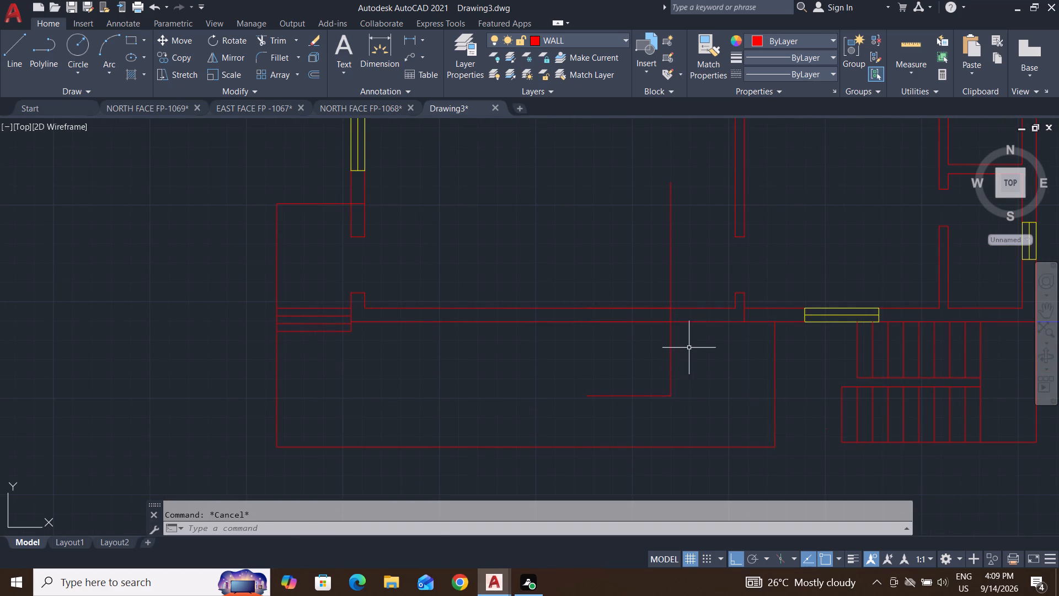
Move the joined vertical and horizontal lines a short distance right along the bottom wall, toward the middle partition.
left_click(689, 348)
left_click(603, 430)
key("m")
key("Return")
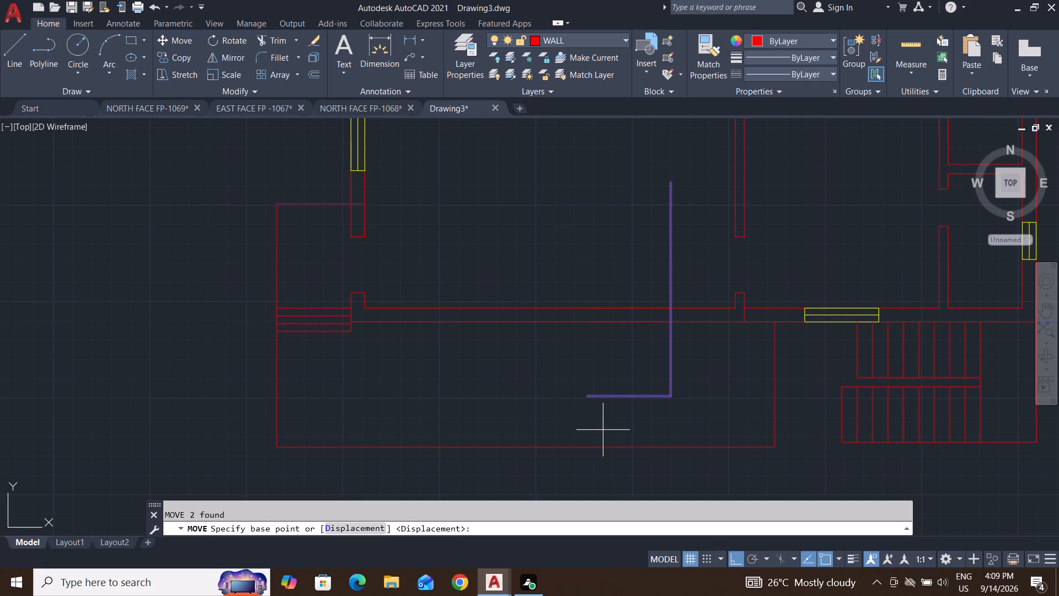
left_click(669, 323)
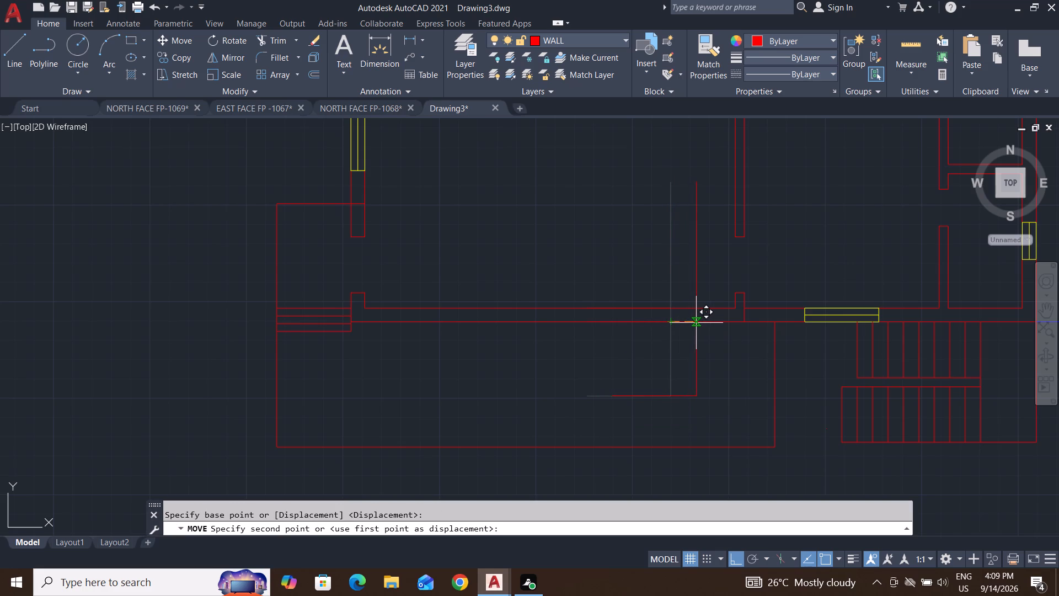
left_click(699, 323)
key("Escape")
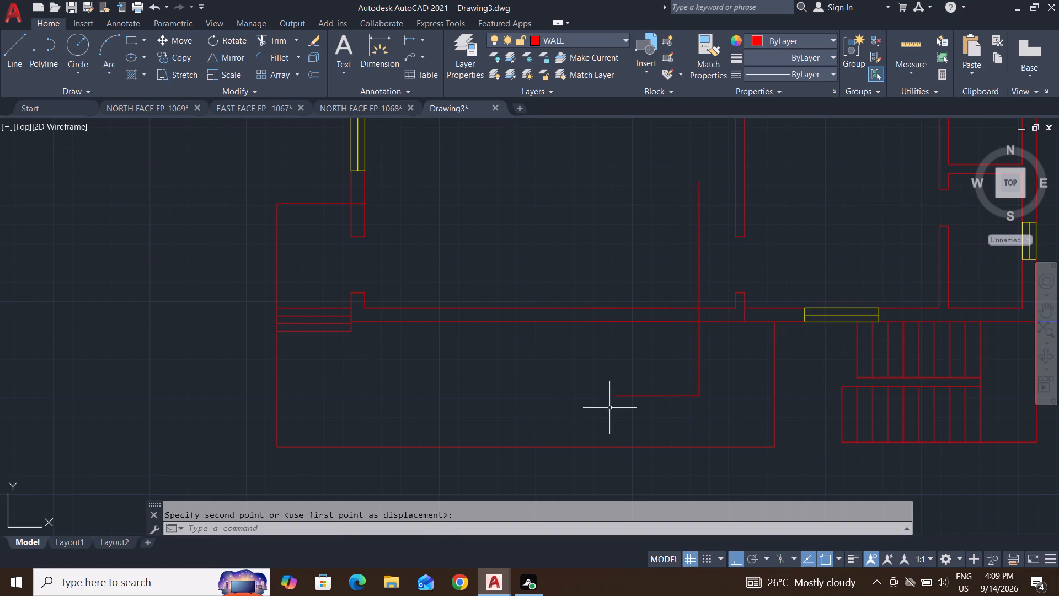
key("Escape")
key("Escape")
key("Escape")
key("Escape")
key("Escape")
key("Escape")
key("Escape")
key("Escape")
key("Escape")
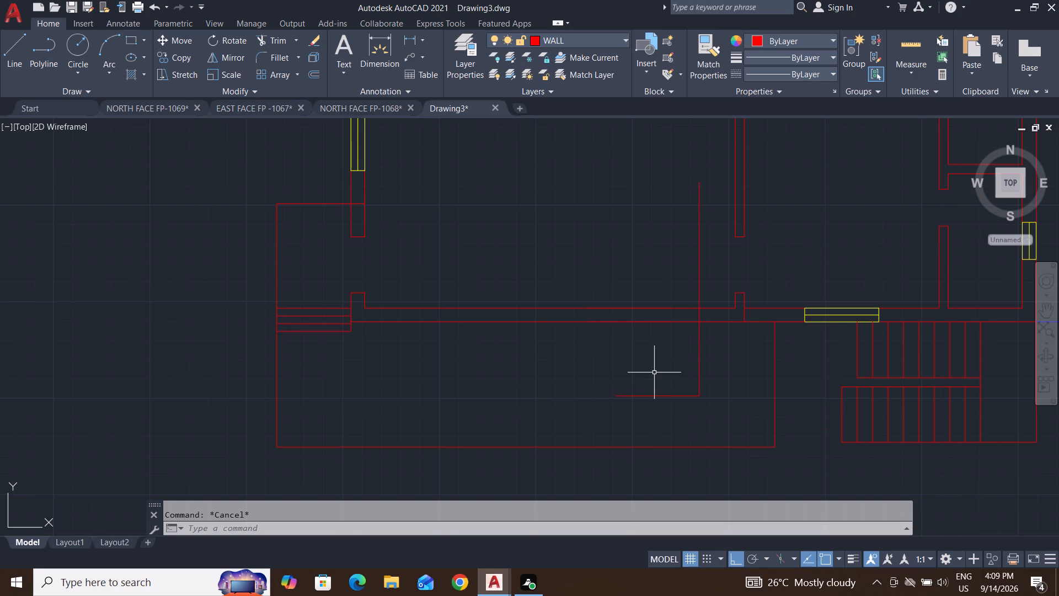
key("Escape")
Offset the moved vertical line 4' to the left.
type("O")
key("space")
type("4'")
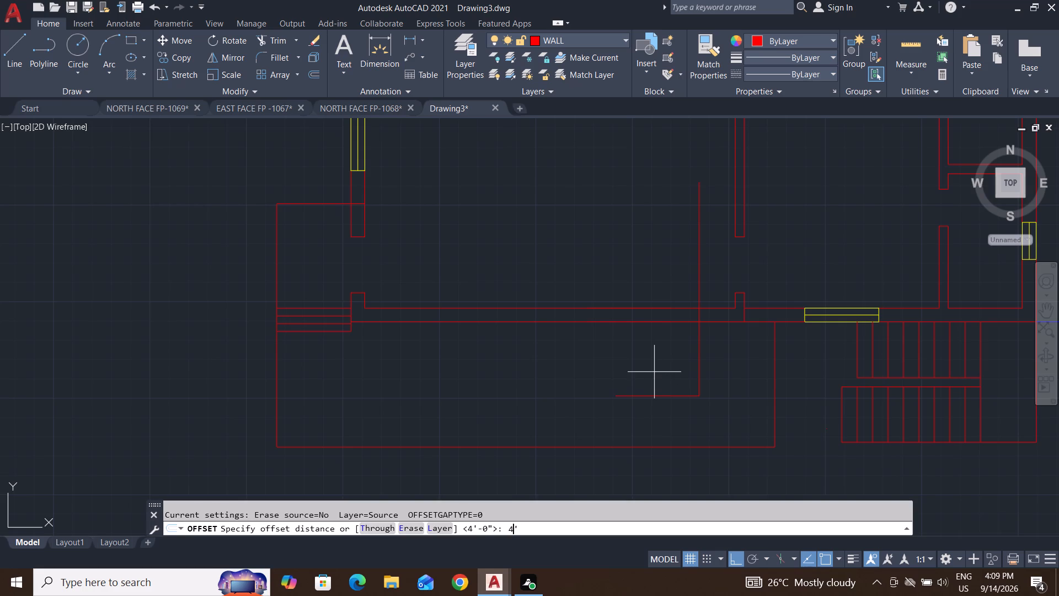
key("Return")
left_click(699, 365)
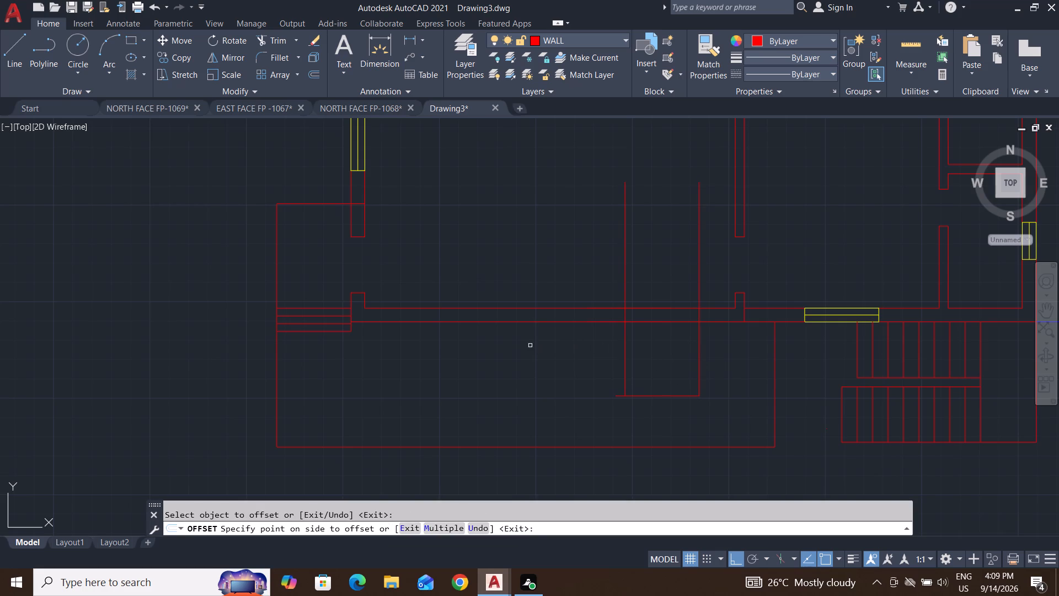
left_click(530, 345)
key("Escape")
key("Escape")
Trim the bottom wall lines between the two verticals and the parts of both verticals that extend above the wall.
type("TR")
key("space")
key("space")
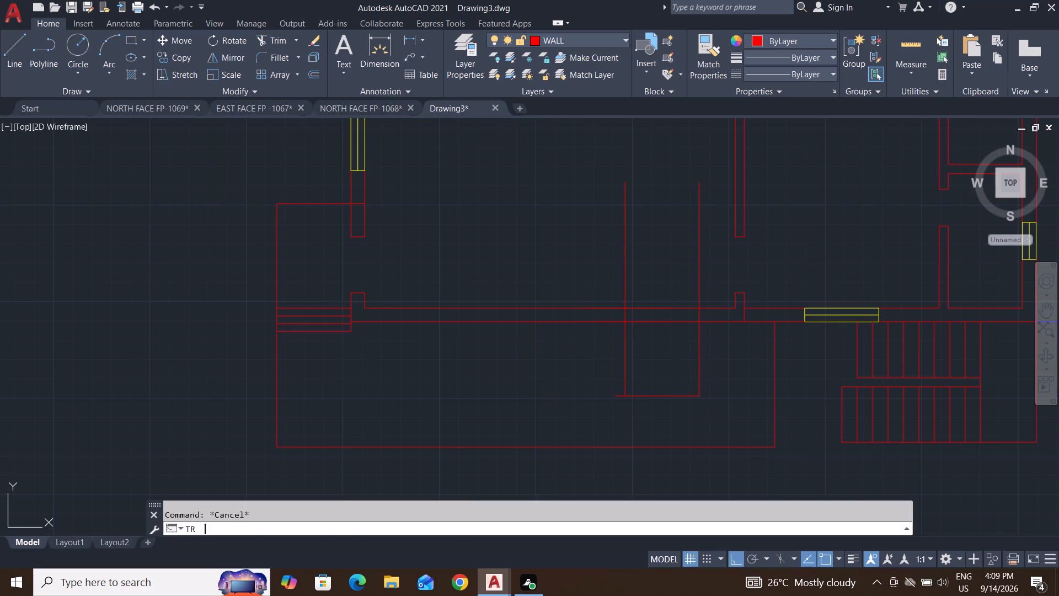
left_click(673, 354)
left_click(672, 231)
left_click(722, 251)
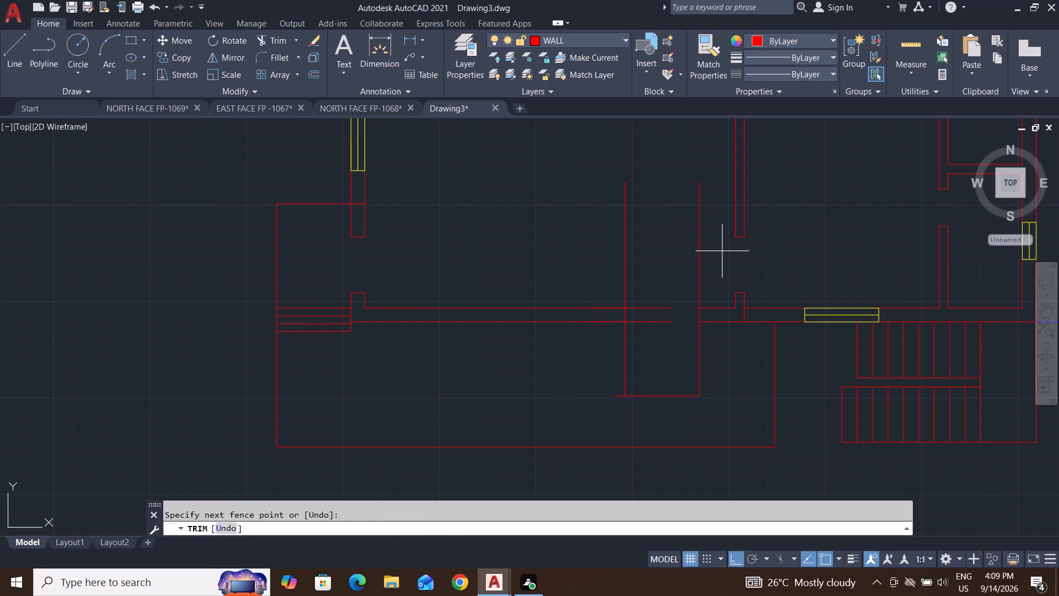
left_click(584, 237)
left_click(624, 271)
left_click(649, 365)
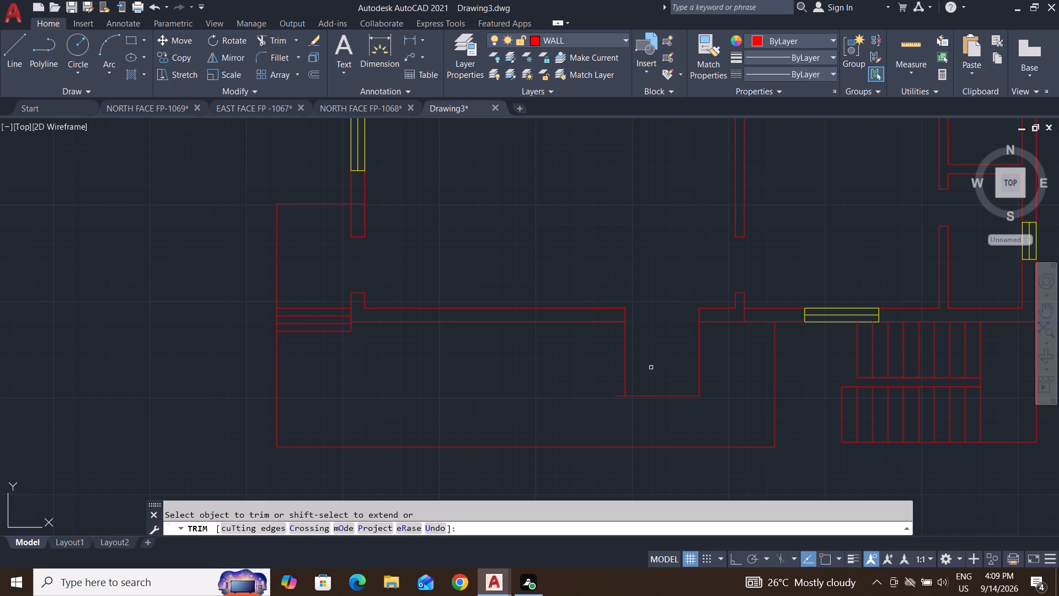
Trim away both vertical lines below the bottom wall's new opening and the horizontal line joining them.
left_click(720, 358)
left_click(549, 371)
left_click(633, 375)
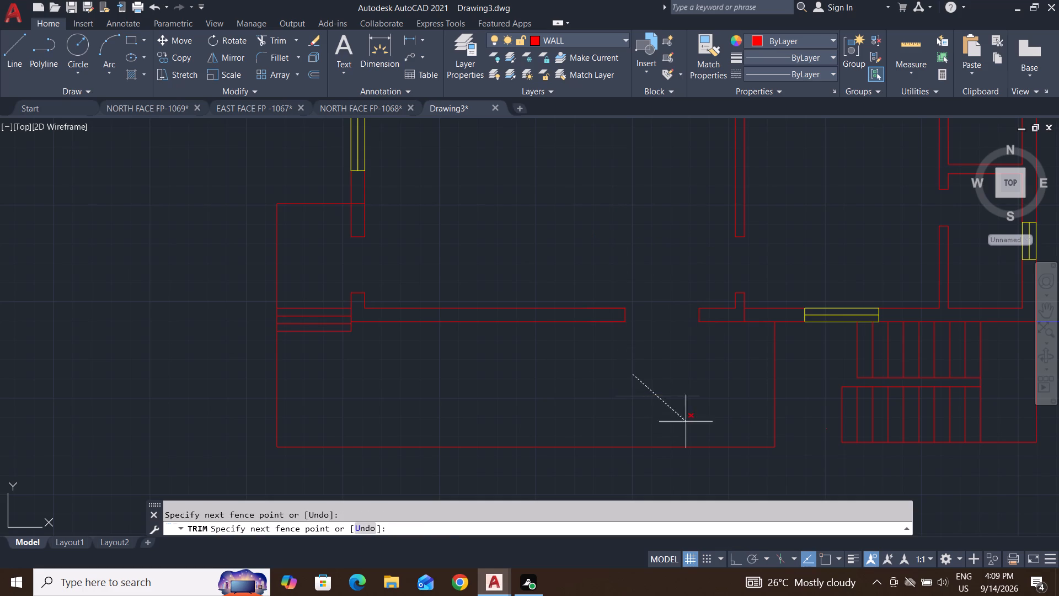
left_click(686, 422)
key("Escape")
key("Escape")
key("Escape")
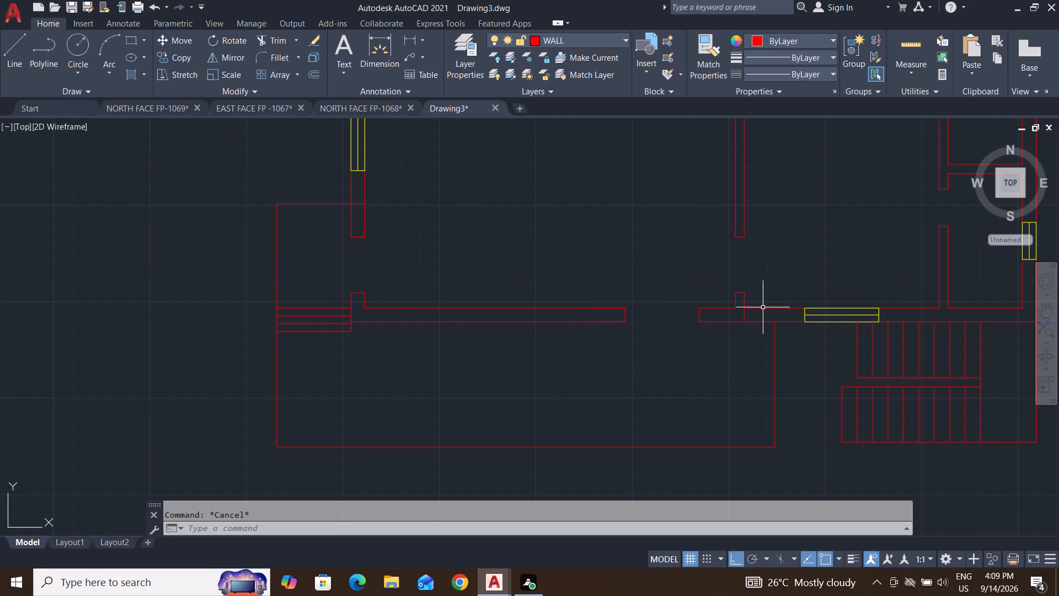
Trim the short vertical line crossing the bottom wall beneath the middle partition's stub.
type("TR")
key("space")
key("space")
scroll(761, 307, "up", 3)
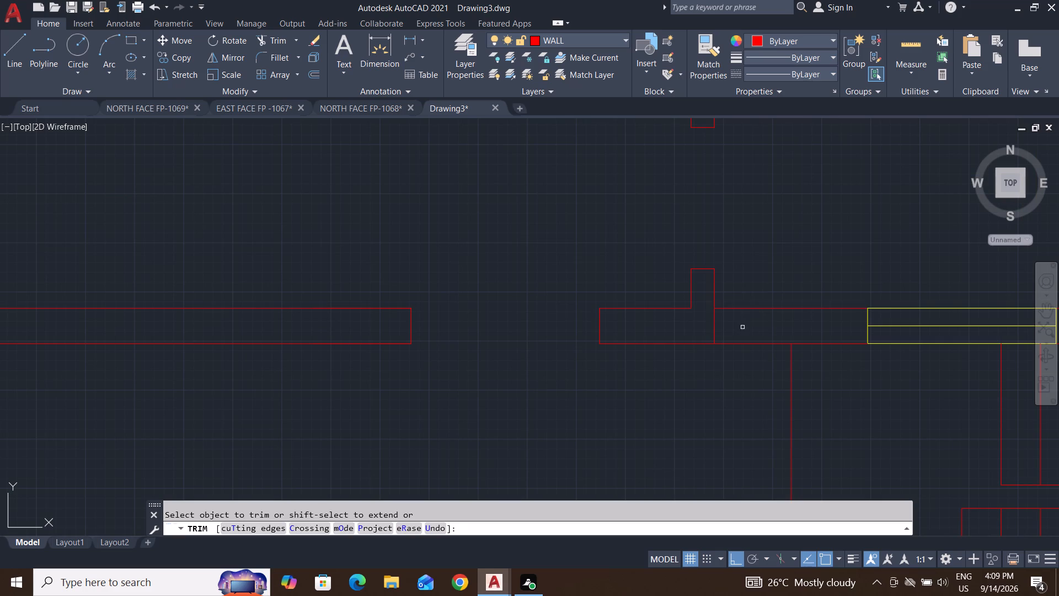
left_click(742, 327)
left_click(680, 338)
scroll(634, 381, "down", 3)
middle_click_drag(632, 401, 570, 425)
key("Escape")
key("Escape")
key("Escape")
key("Escape")
key("Escape")
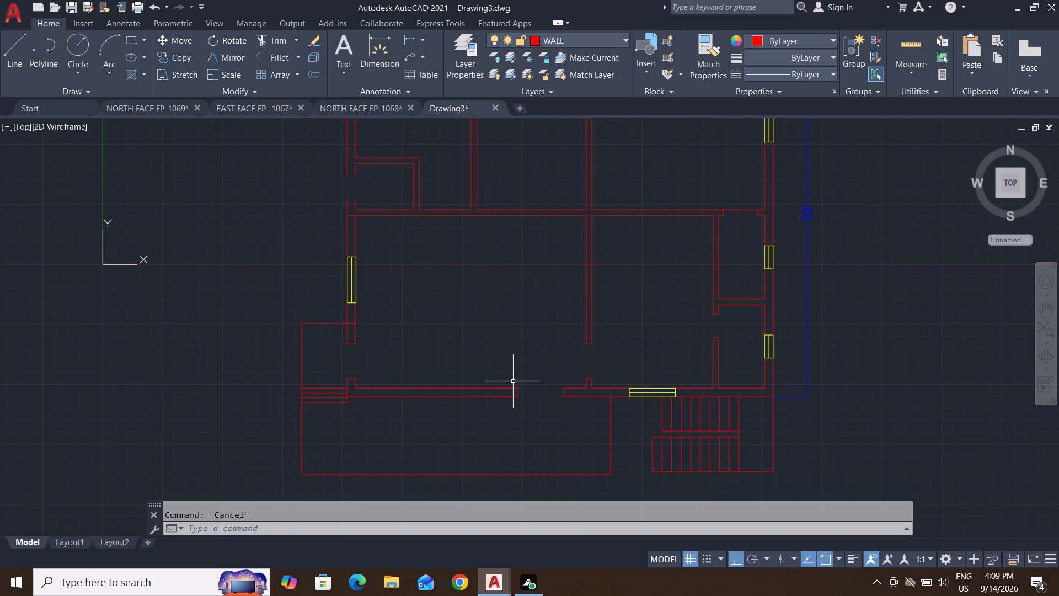
Draw a line 2' right from the lower left corner of the bottom wall's opening, continuing with a short segment straight down.
left_click(13, 51)
scroll(490, 398, "up", 3)
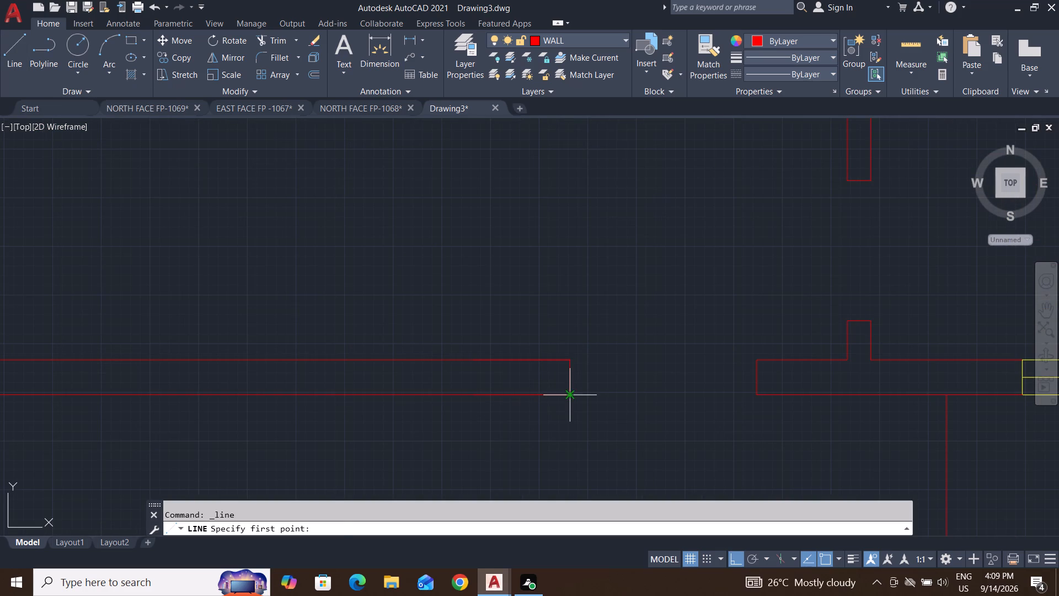
left_click(567, 398)
type("2'")
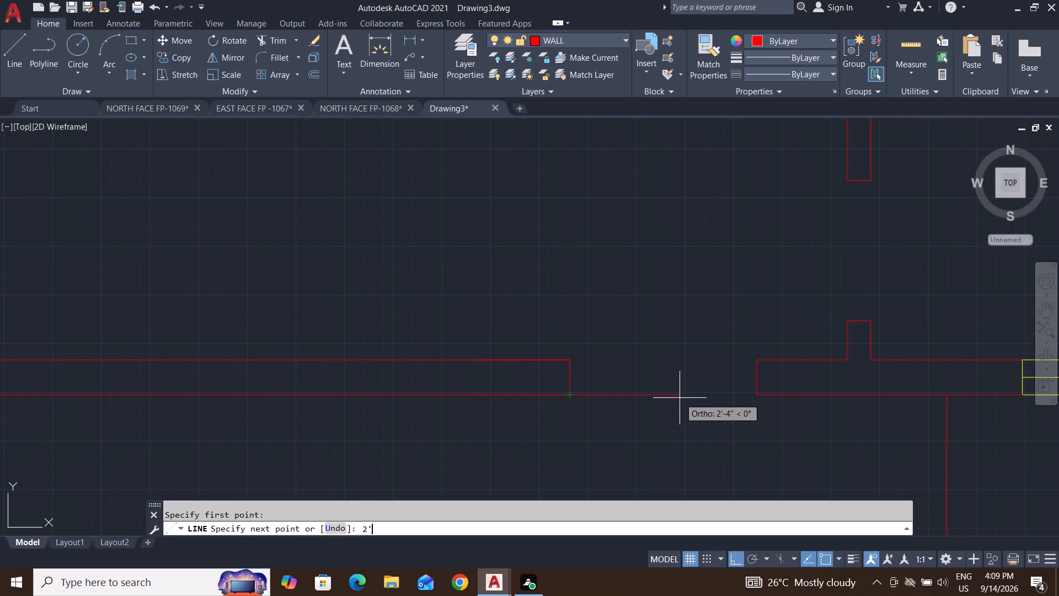
key("Return")
middle_click_drag(694, 489, 710, 389)
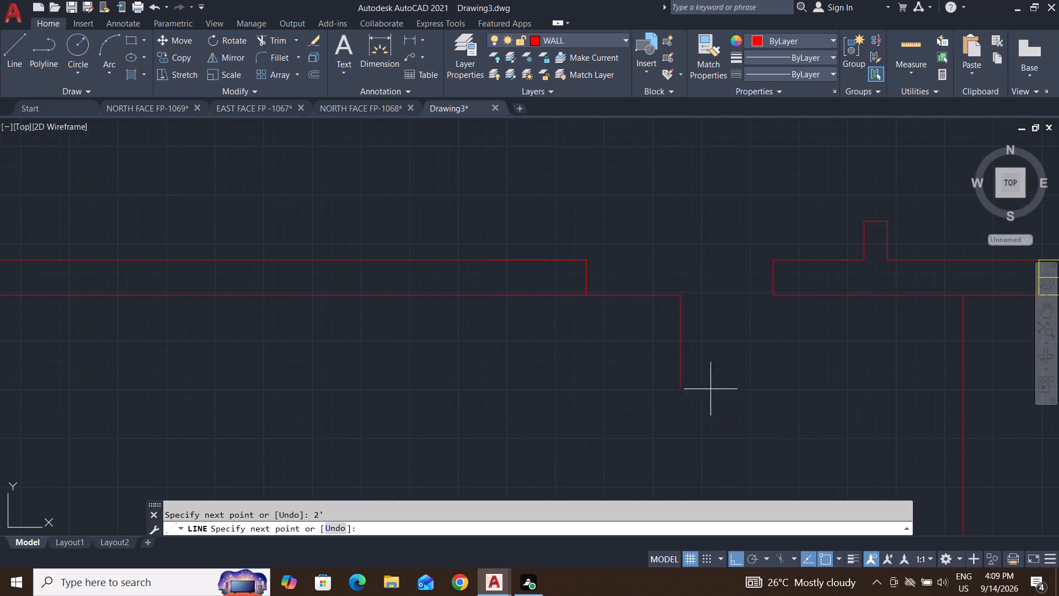
left_click(703, 401)
key("Escape")
key("Escape")
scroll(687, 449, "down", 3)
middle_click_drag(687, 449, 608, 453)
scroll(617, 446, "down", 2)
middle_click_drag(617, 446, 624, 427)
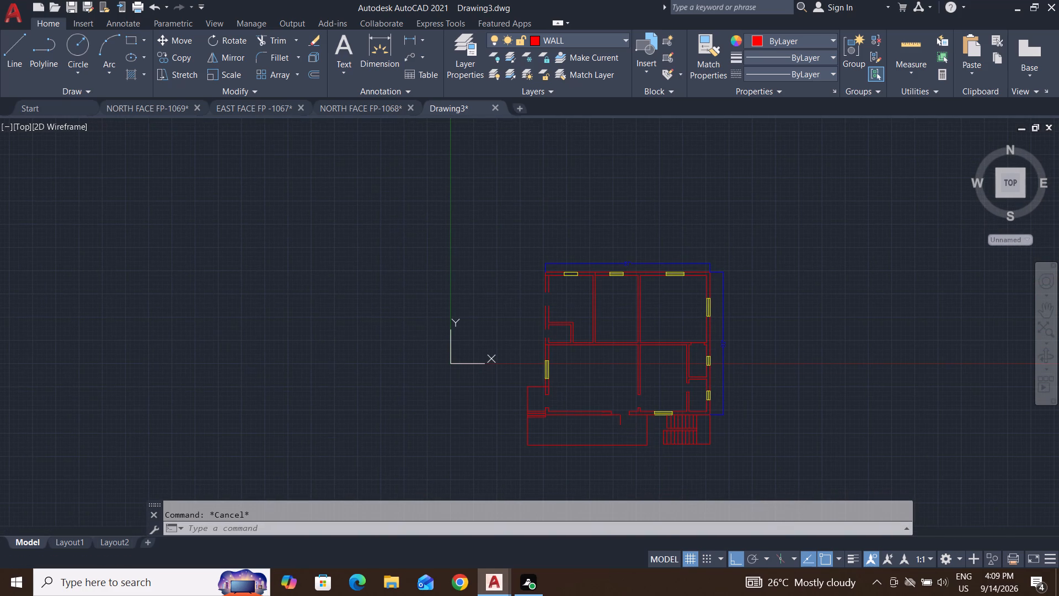
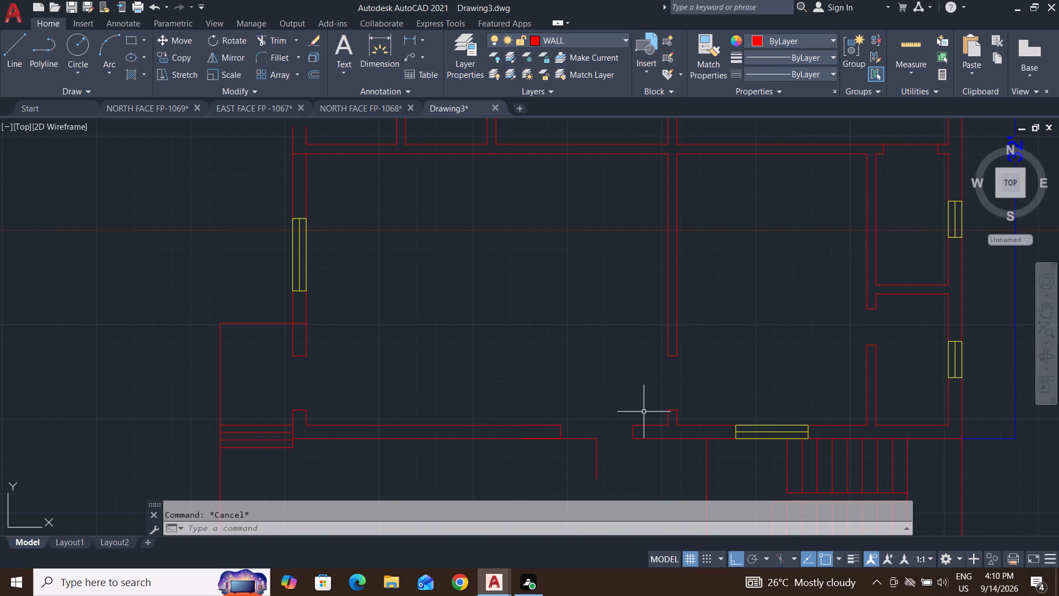
On the WINDOWS layer, draw a window rectangle filling the upper opening in the left outer wall.
scroll(594, 288, "down", 2)
middle_click_drag(574, 242, 575, 272)
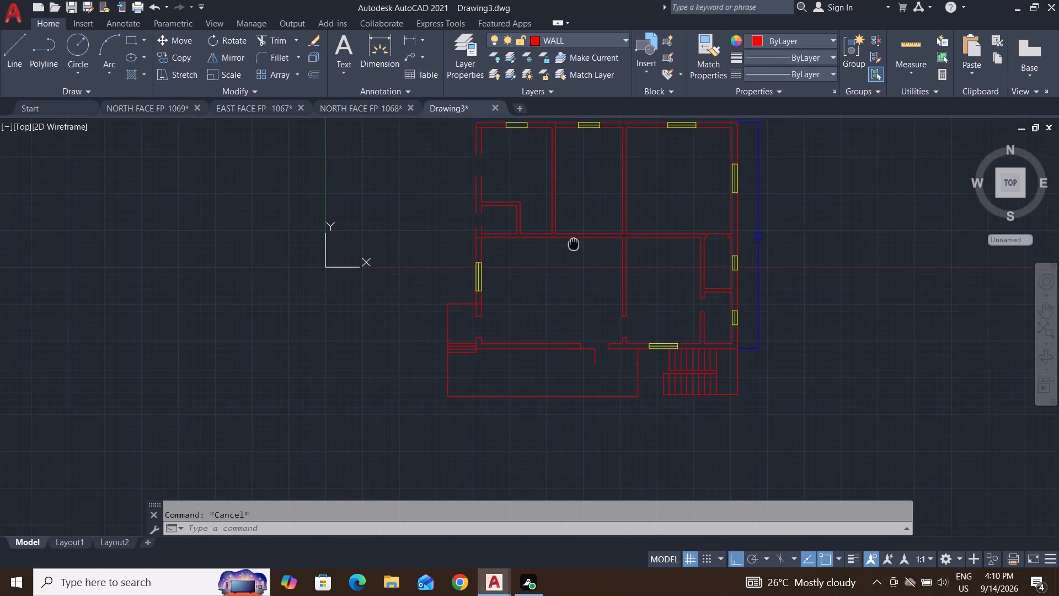
middle_click_drag(575, 272, 579, 328)
scroll(491, 263, "up", 3)
middle_click_drag(491, 263, 519, 370)
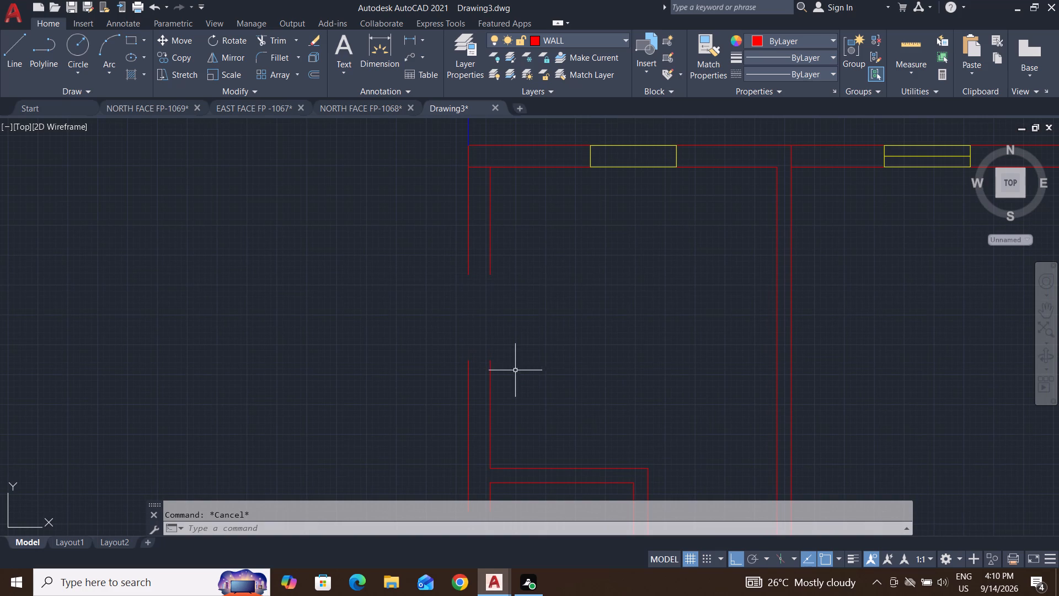
left_click(573, 38)
left_click(575, 206)
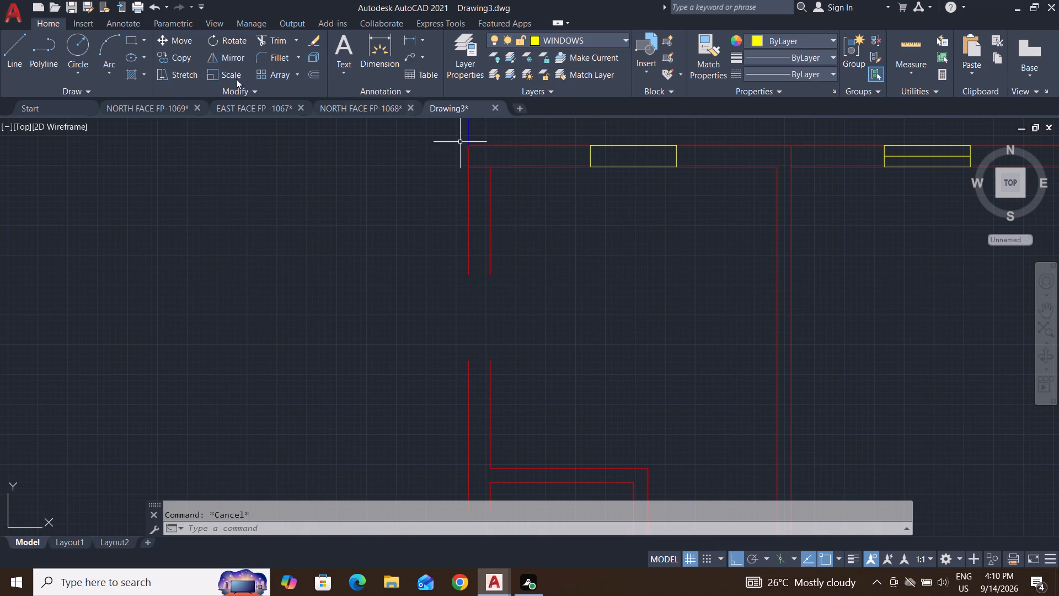
left_click(133, 38)
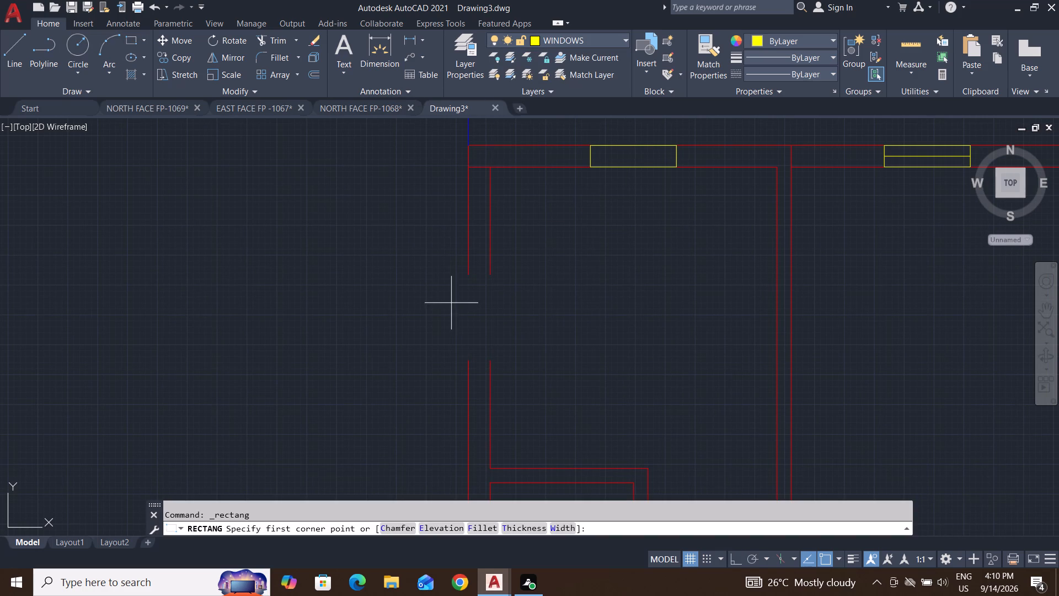
scroll(466, 282, "up", 1)
left_click(467, 271)
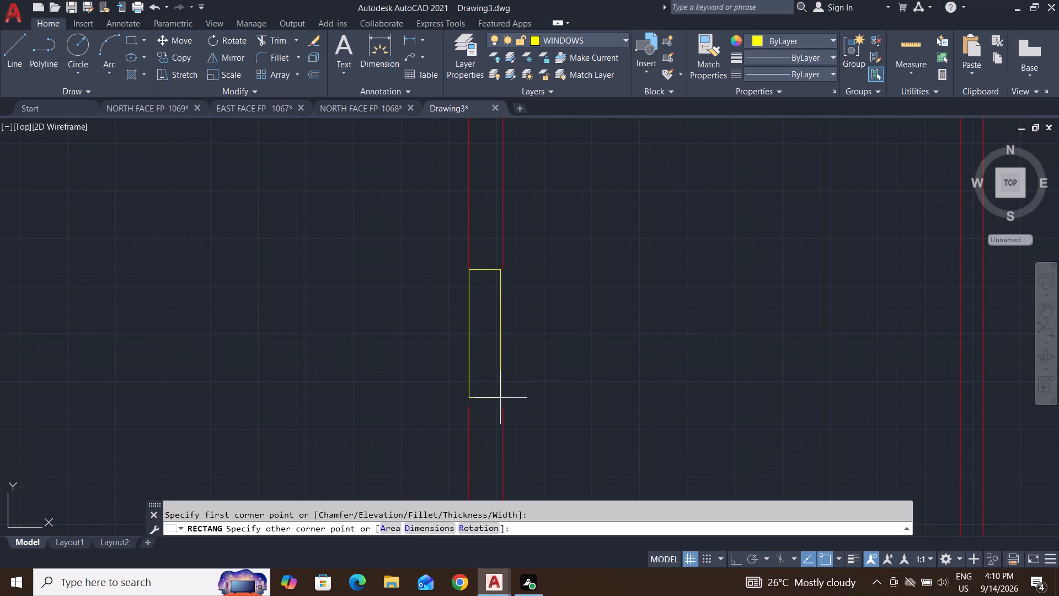
left_click(502, 408)
Draw a window rectangle filling the left outer wall's opening beside the small room.
scroll(617, 441, "down", 3)
middle_click_drag(617, 441, 564, 210)
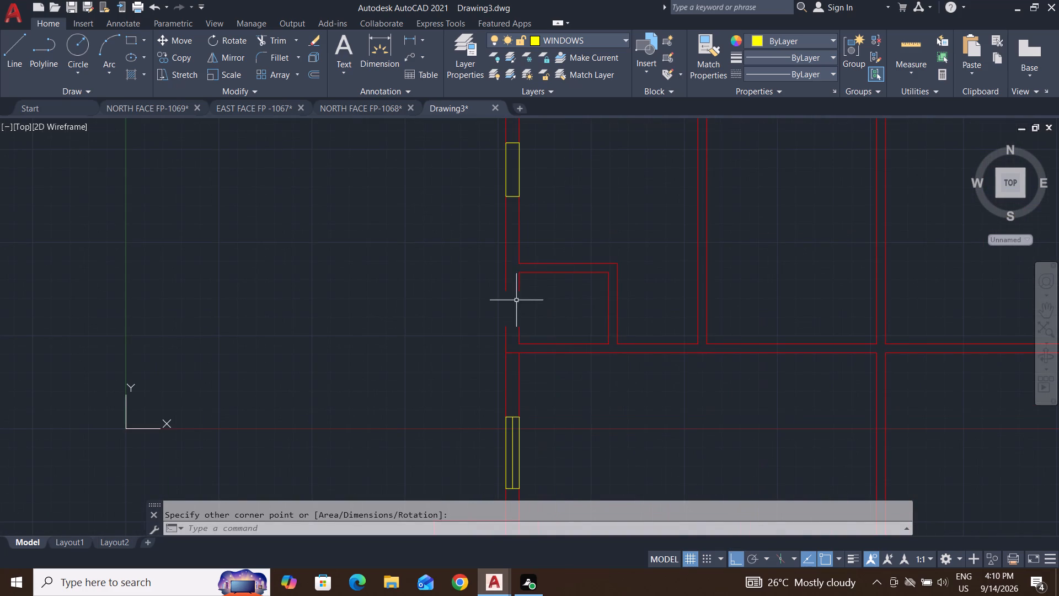
left_click(127, 42)
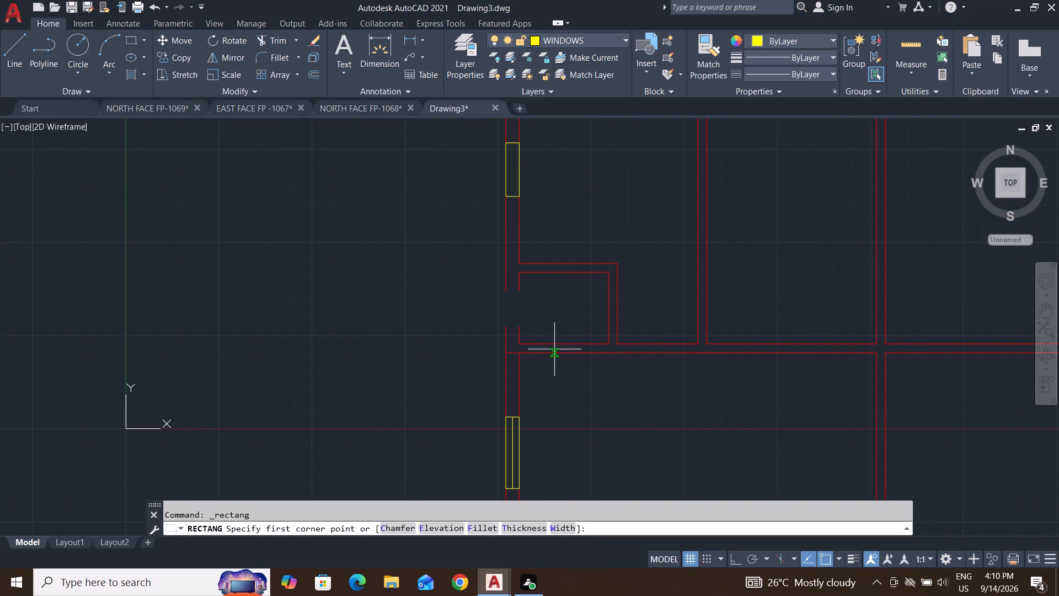
scroll(548, 331, "up", 2)
left_click(441, 229)
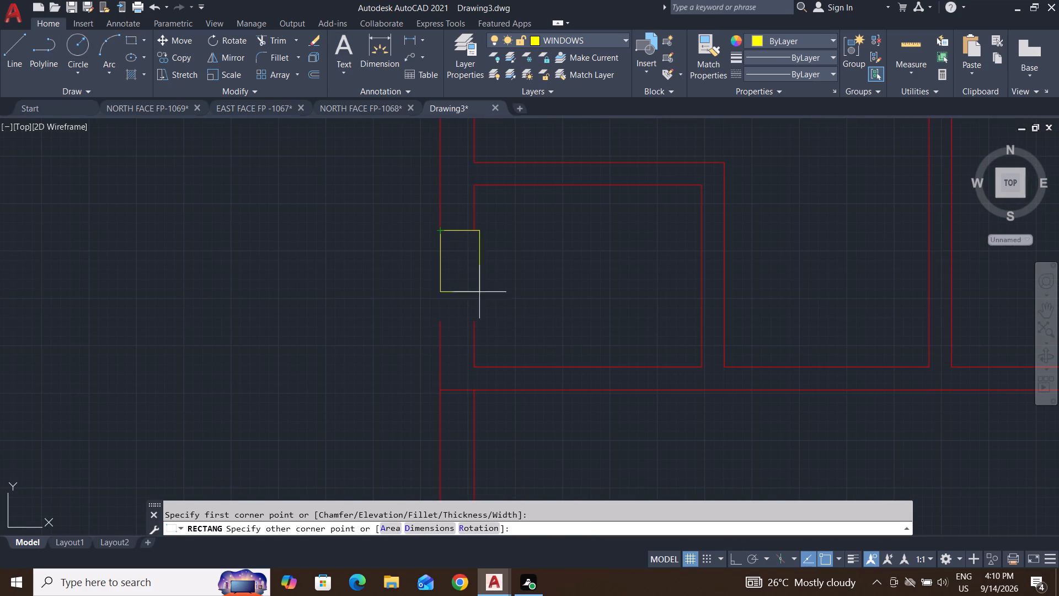
left_click(473, 323)
Trim the horizontal lines crossing the left outer wall at the middle wall junction and at the porch's upper edge.
scroll(513, 406, "down", 1)
middle_click_drag(513, 406, 508, 296)
scroll(509, 387, "down", 1)
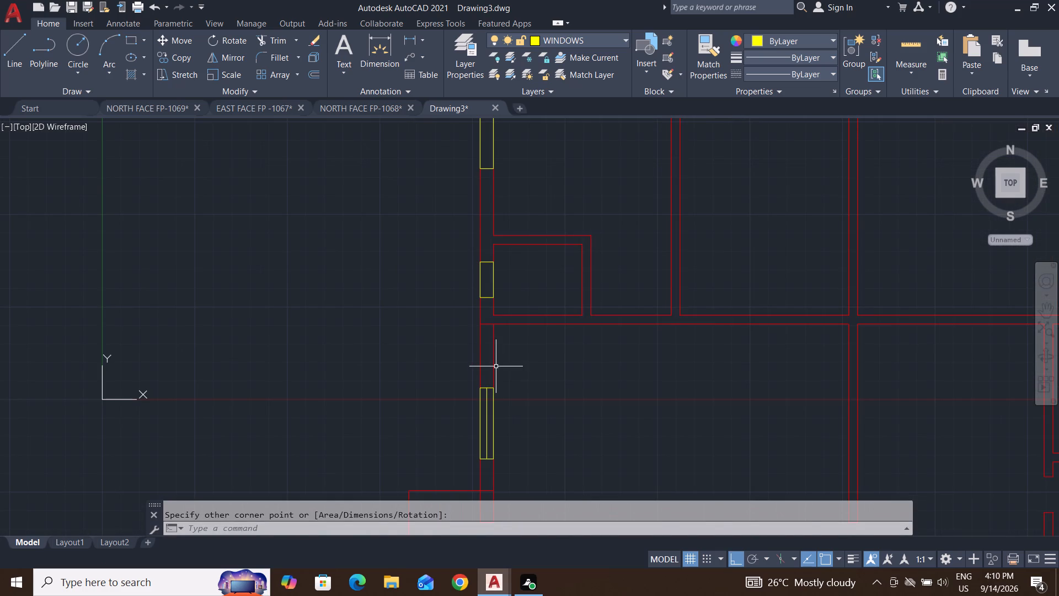
key("Escape")
key("Escape")
type("TR")
key("space")
key("space")
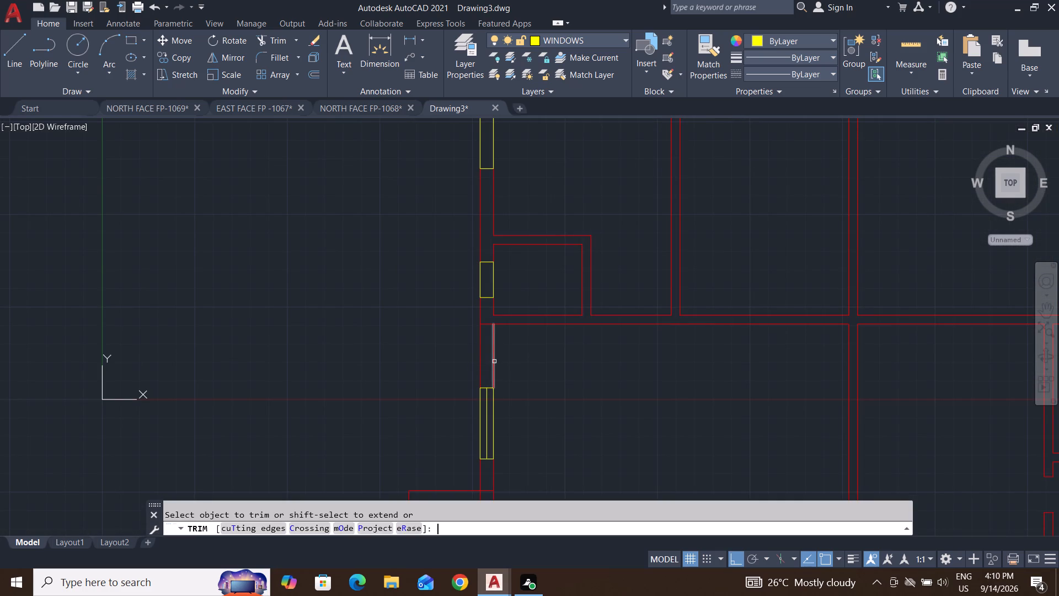
left_click(485, 326)
scroll(478, 393, "down", 2)
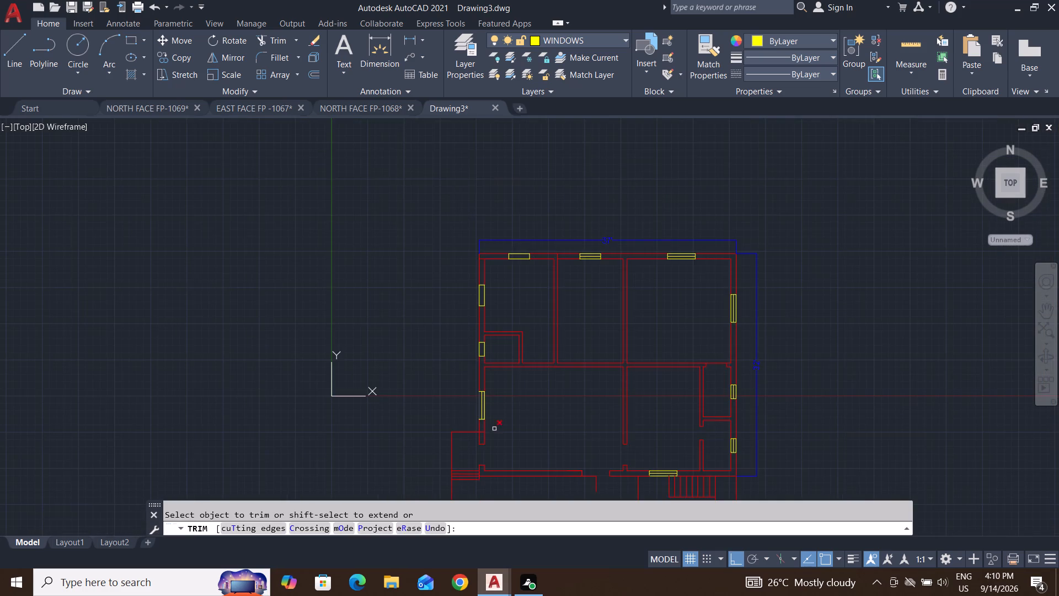
scroll(492, 439, "up", 2)
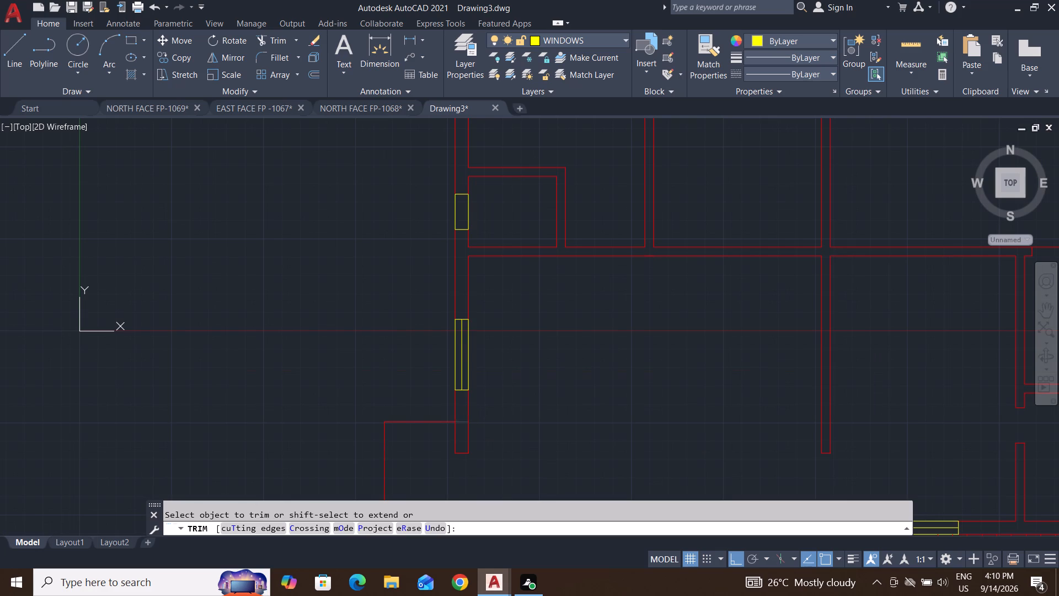
left_click(460, 421)
scroll(553, 424, "down", 4)
middle_click_drag(553, 424, 558, 359)
scroll(539, 378, "up", 3)
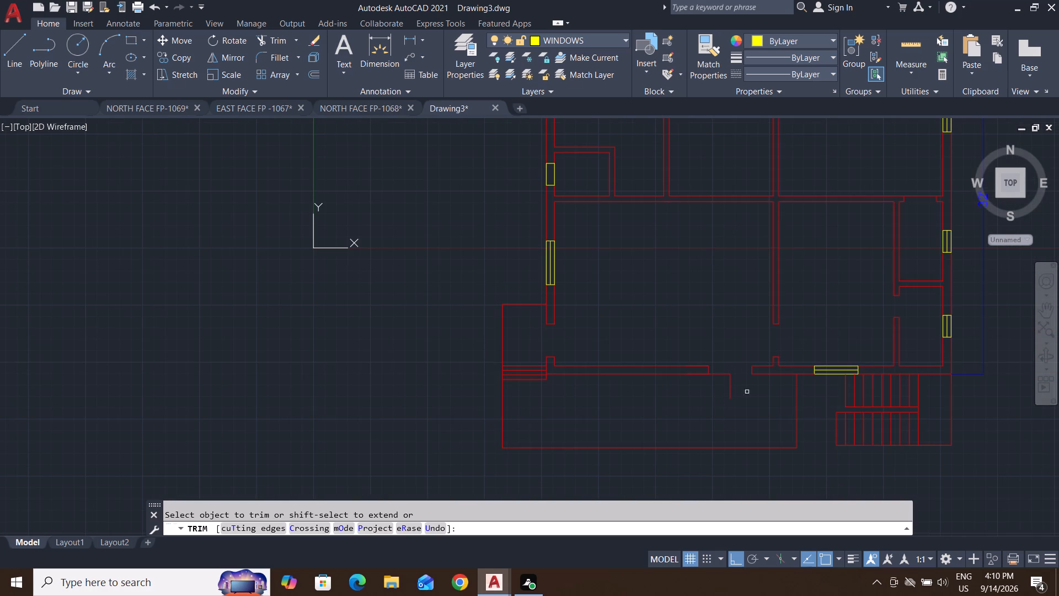
middle_click_drag(750, 336, 683, 485)
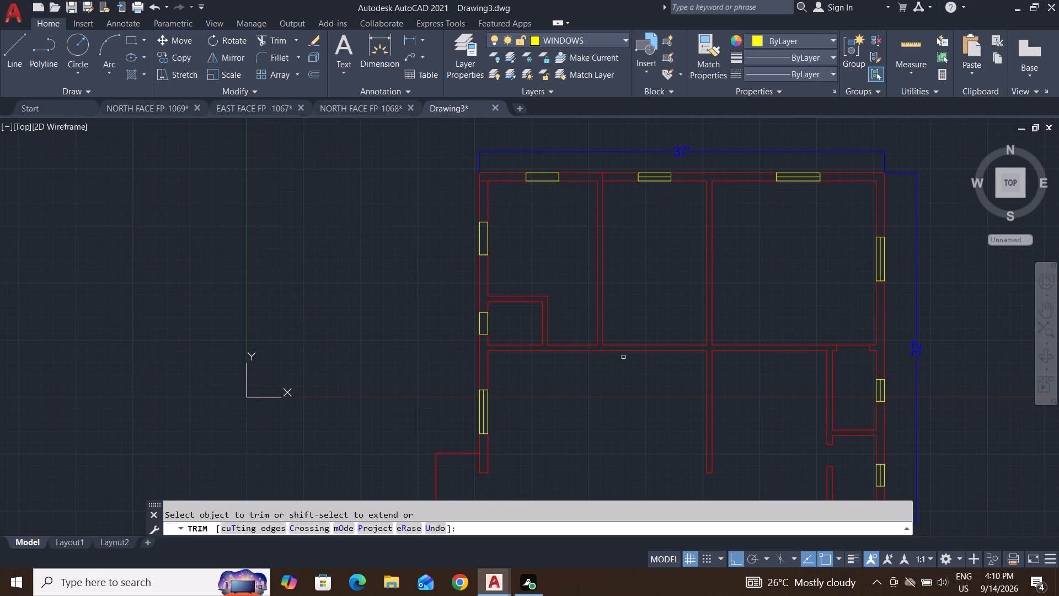
key("Escape")
key("Escape")
key("Escape")
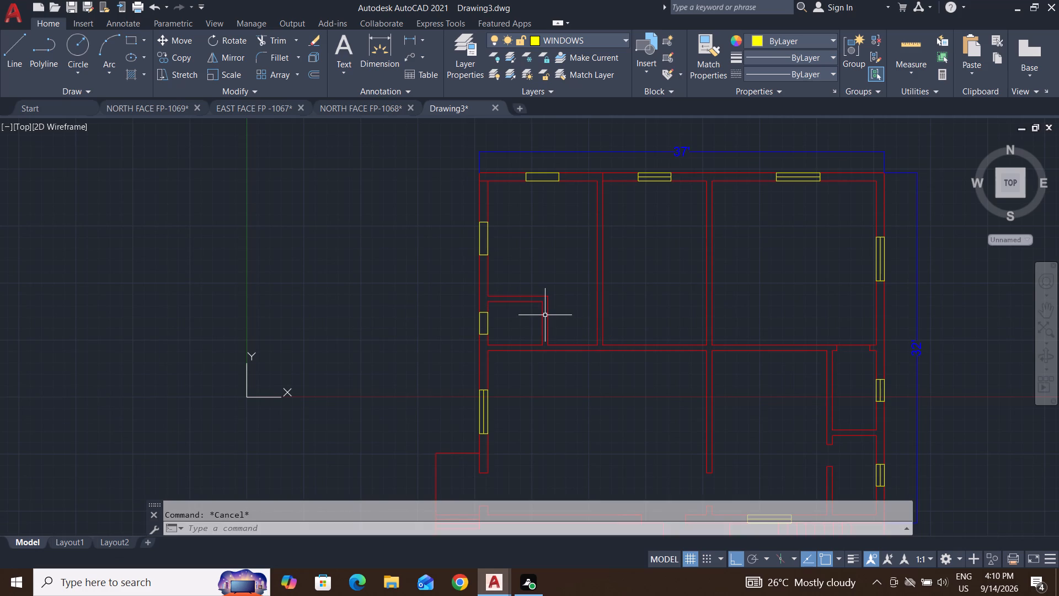
Extend both lines of the small room's top wall right to the far face of the neighbouring partition.
key("Escape")
type("EX")
key("space")
key("space")
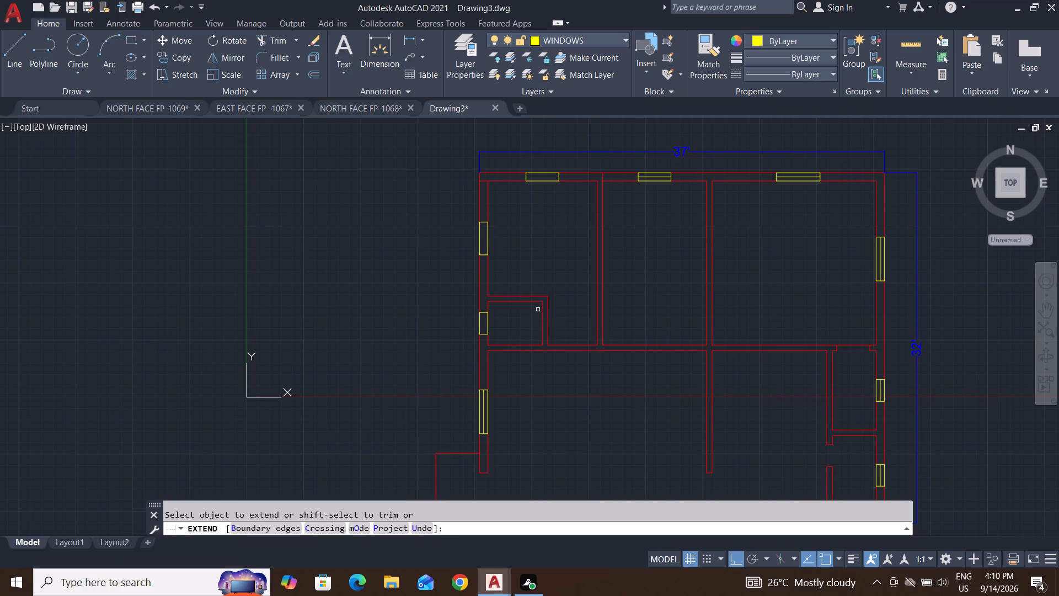
left_click(537, 310)
left_click(540, 263)
scroll(541, 303, "up", 3)
left_click(548, 291)
left_click(549, 320)
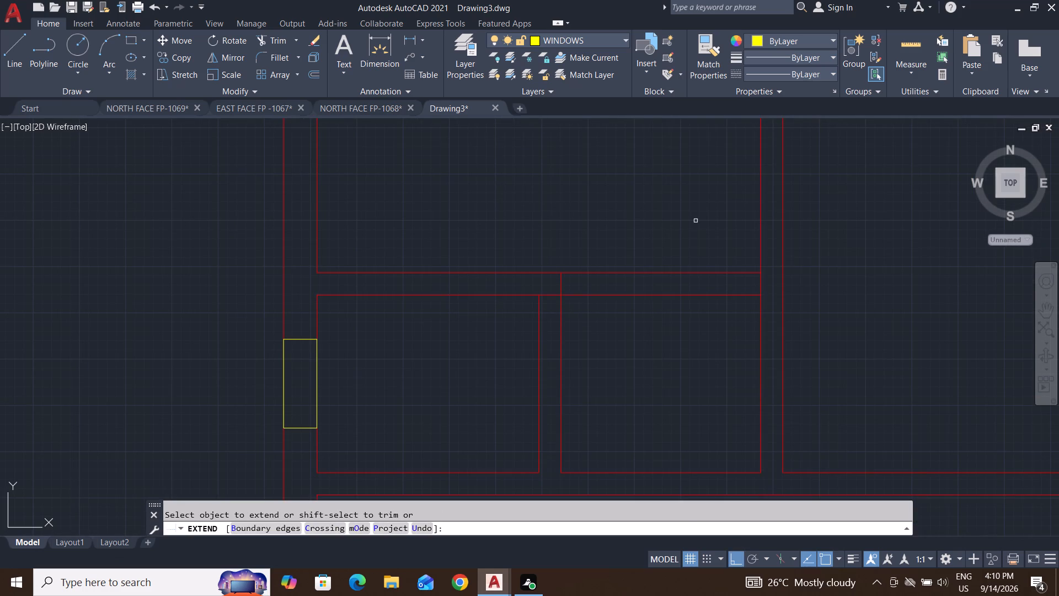
left_click(698, 217)
left_click(699, 344)
key("Escape")
key("Escape")
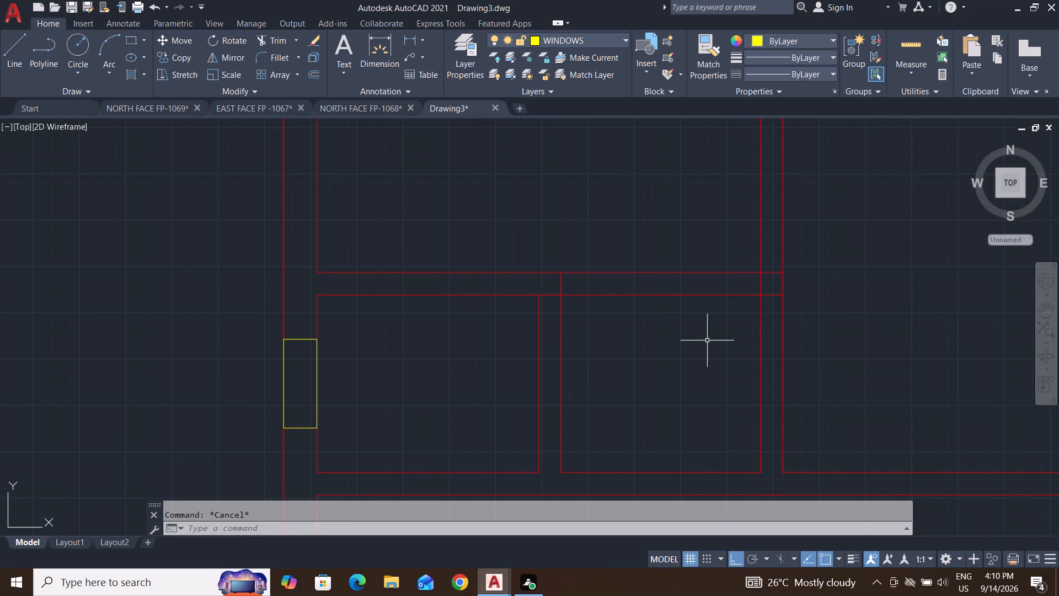
Trim away both lines of the neighbouring partition below the extended top wall.
type("TR")
key("space")
key("space")
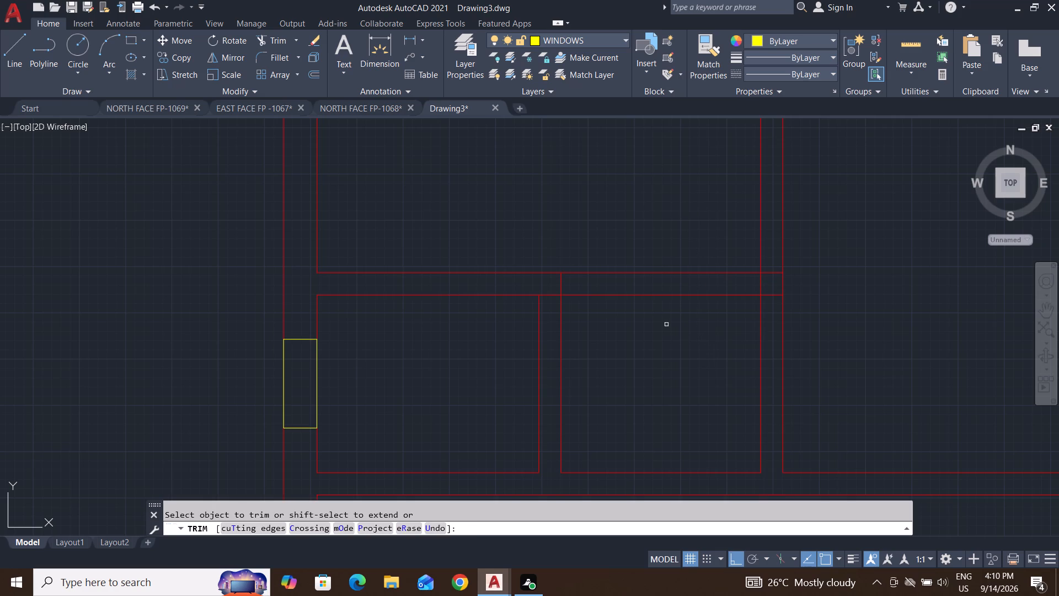
left_click(640, 320)
left_click(880, 343)
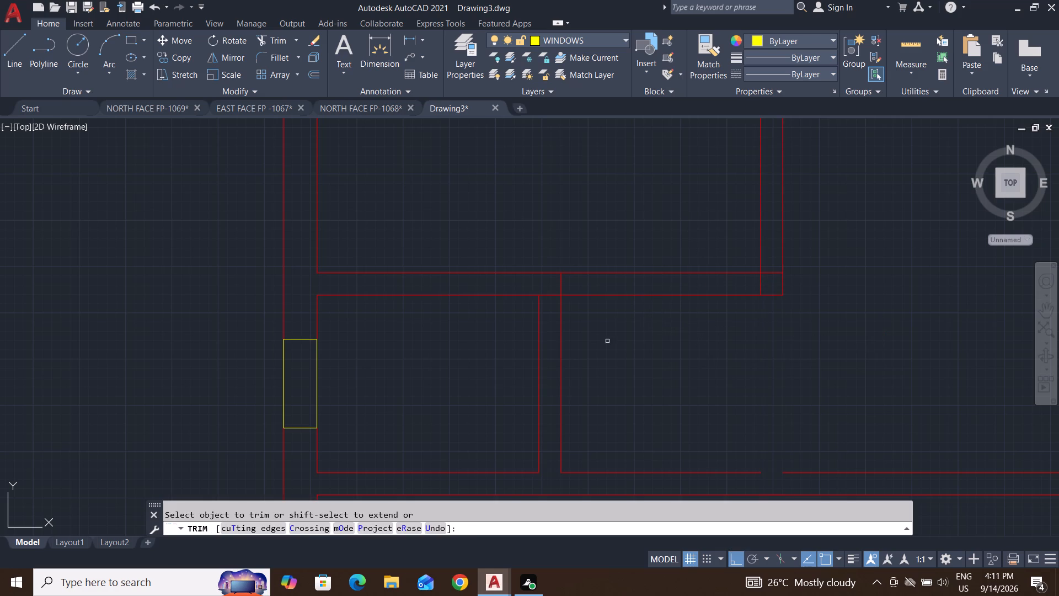
key("Escape")
key("Escape")
key("Escape")
key("Escape")
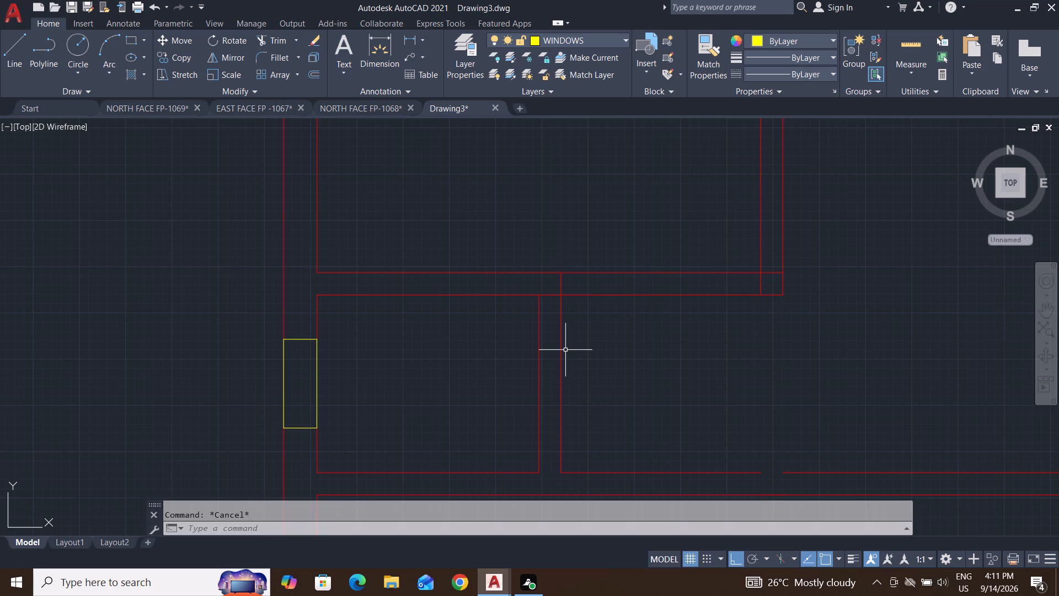
Draw a horizontal guide line from the midpoint of the small room's window rightward past the partition.
left_click(8, 42)
left_click(282, 385)
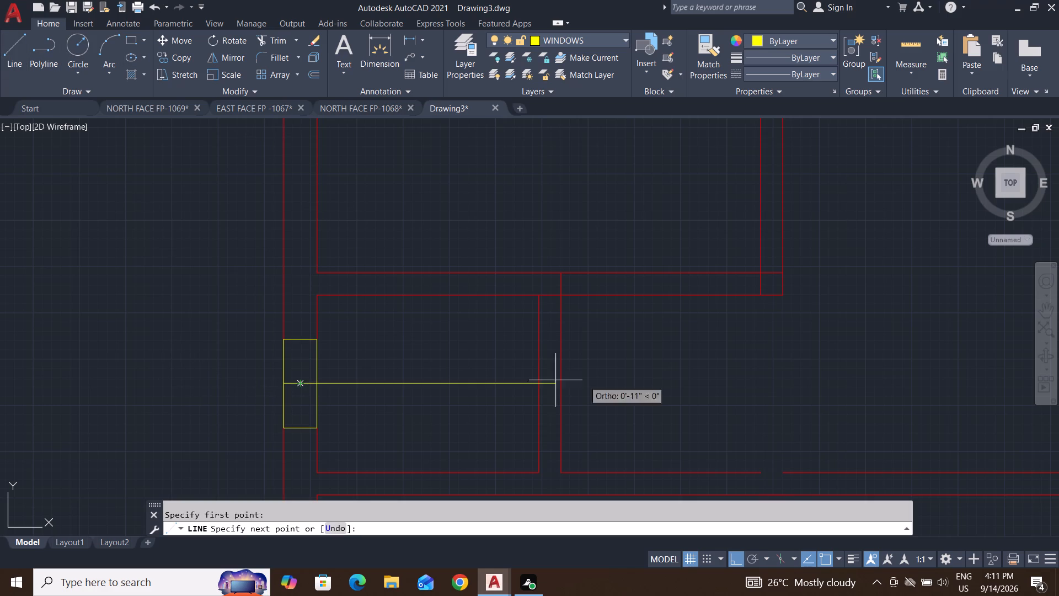
left_click(894, 386)
key("Escape")
key("Escape")
key("Escape")
Trim both top wall lines between the small room and the partition, and the guide line beyond the small room's right wall.
type("TR")
key("space")
key("space")
left_click(643, 198)
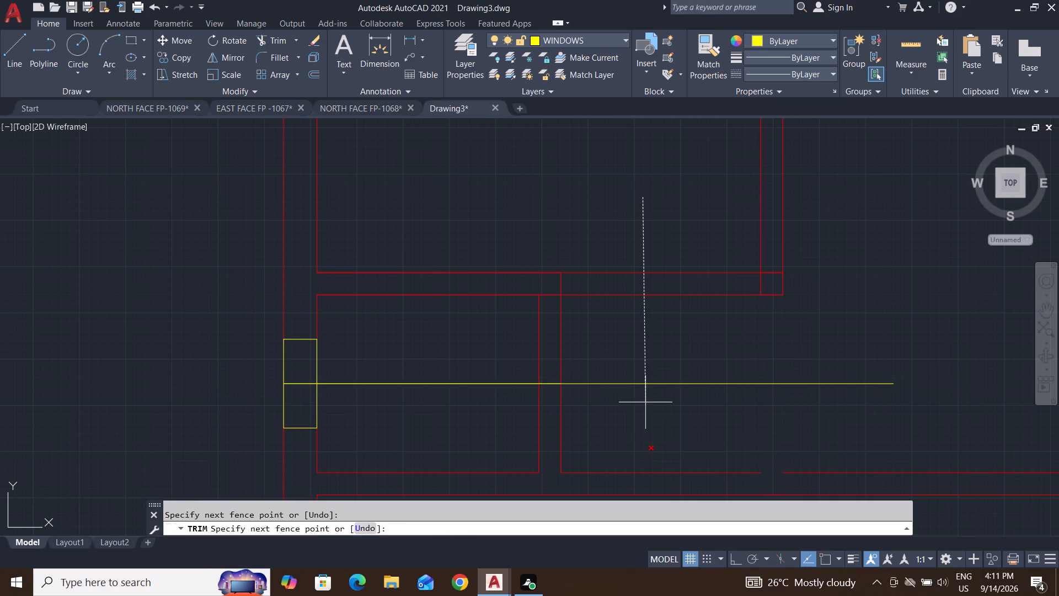
left_click(646, 454)
left_click(646, 454)
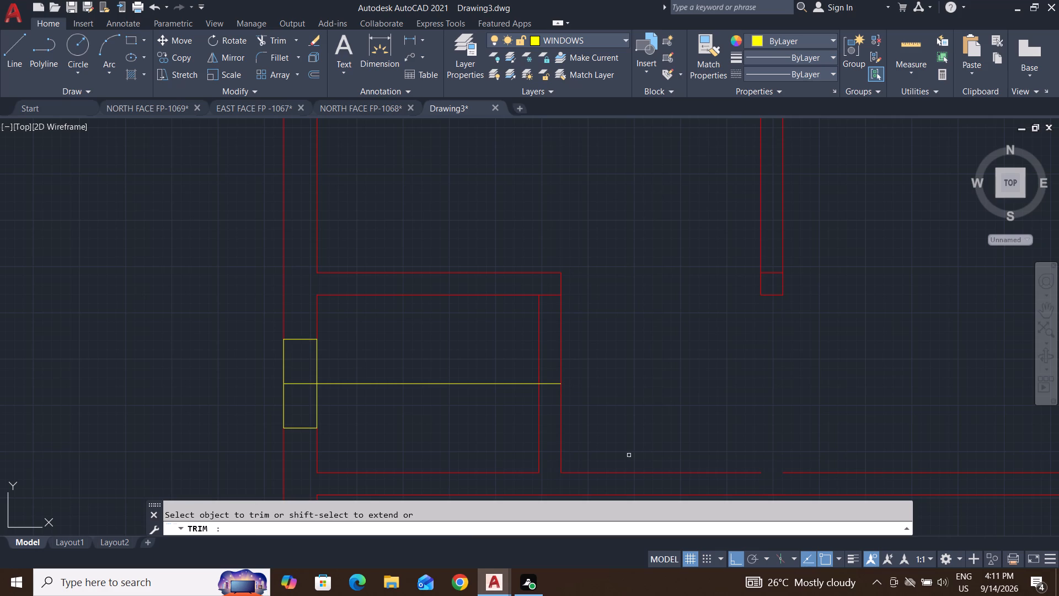
Trim both lines of the small room's right wall below the guide line.
left_click(484, 433)
left_click(688, 428)
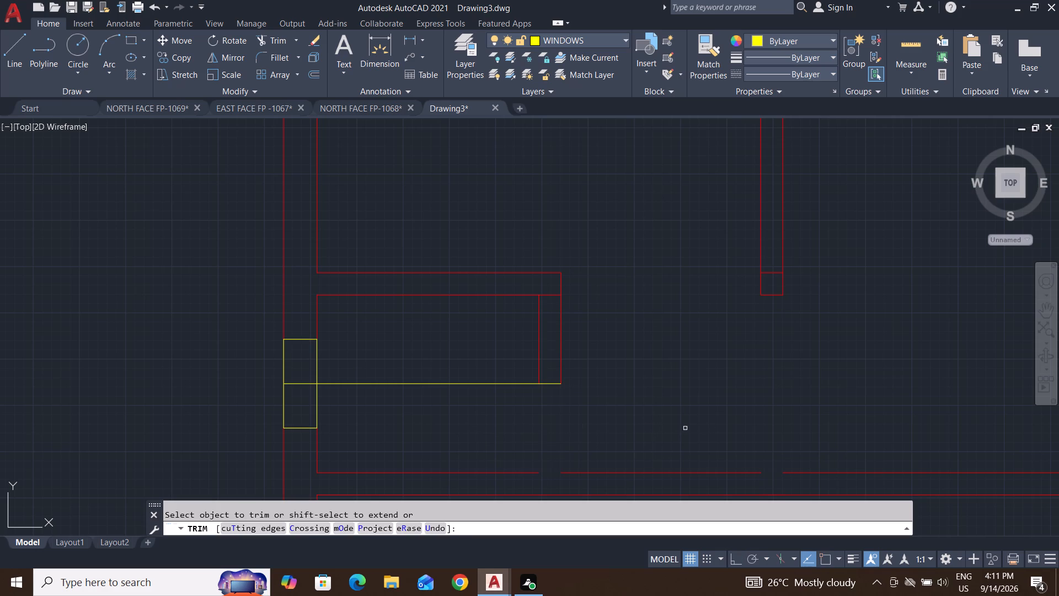
key("Escape")
key("Escape")
key("Escape")
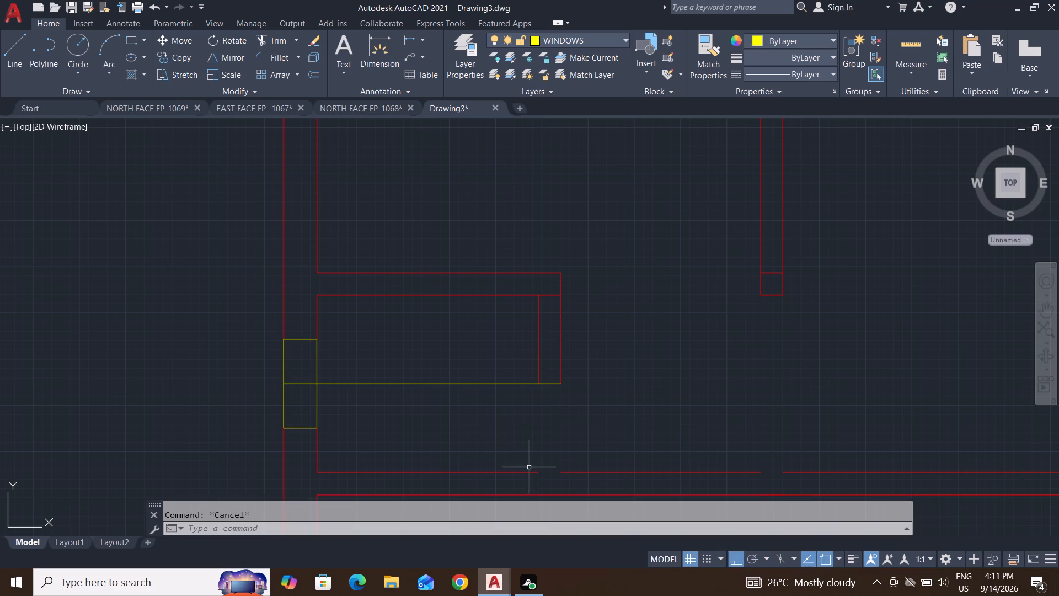
Delete the small room's bottom wall line and extend the adjoining segment left to the outer wall's inner face.
left_click(528, 471)
key("Delete")
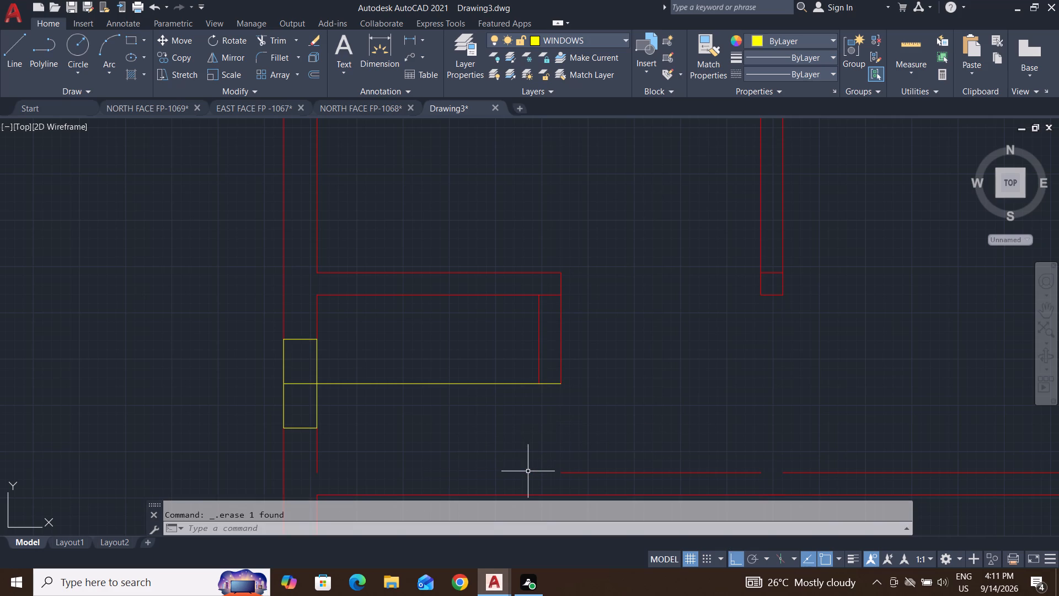
key("Escape")
key("Escape")
type("EX")
key("space")
key("space")
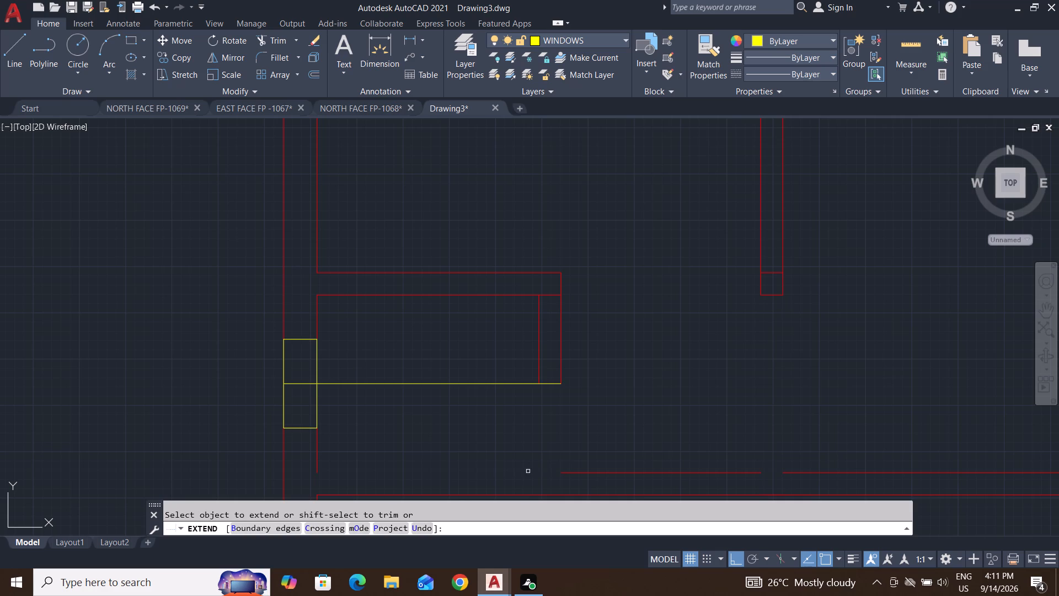
left_click(573, 472)
key("Escape")
key("Escape")
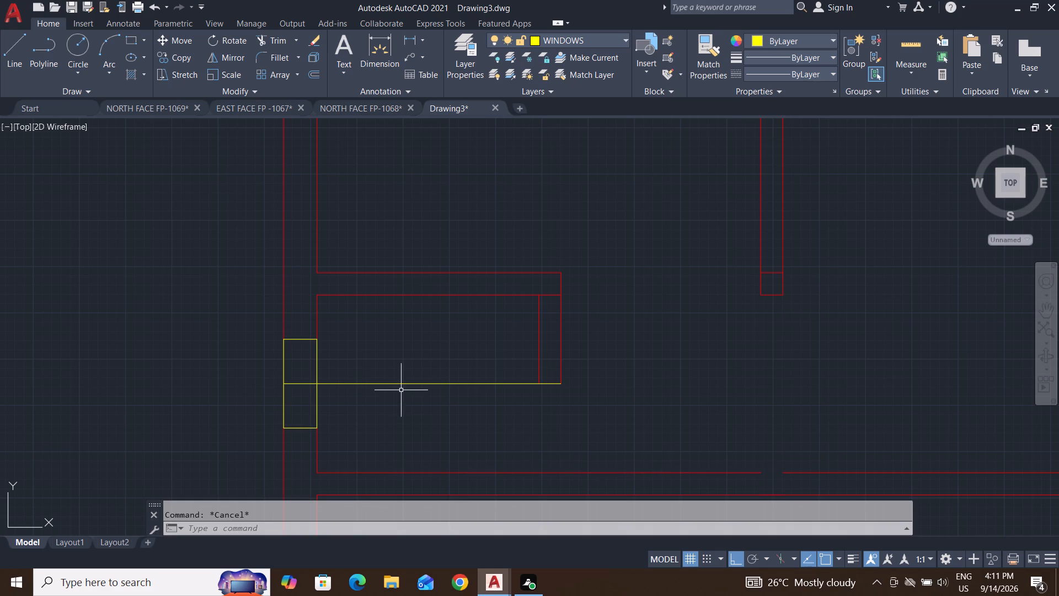
Delete the horizontal guide line running from the small room's window.
left_click(415, 359)
left_click(408, 419)
key("Delete")
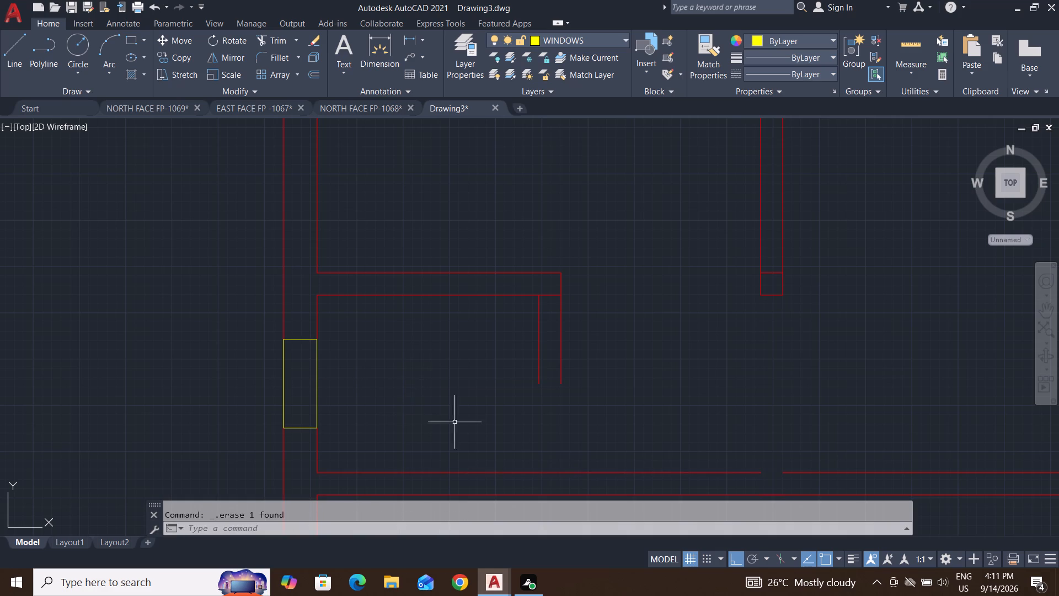
key("Escape")
key("Escape")
Draw a line on the WALL layer closing the open lower end of the small room's right wall.
left_click(25, 48)
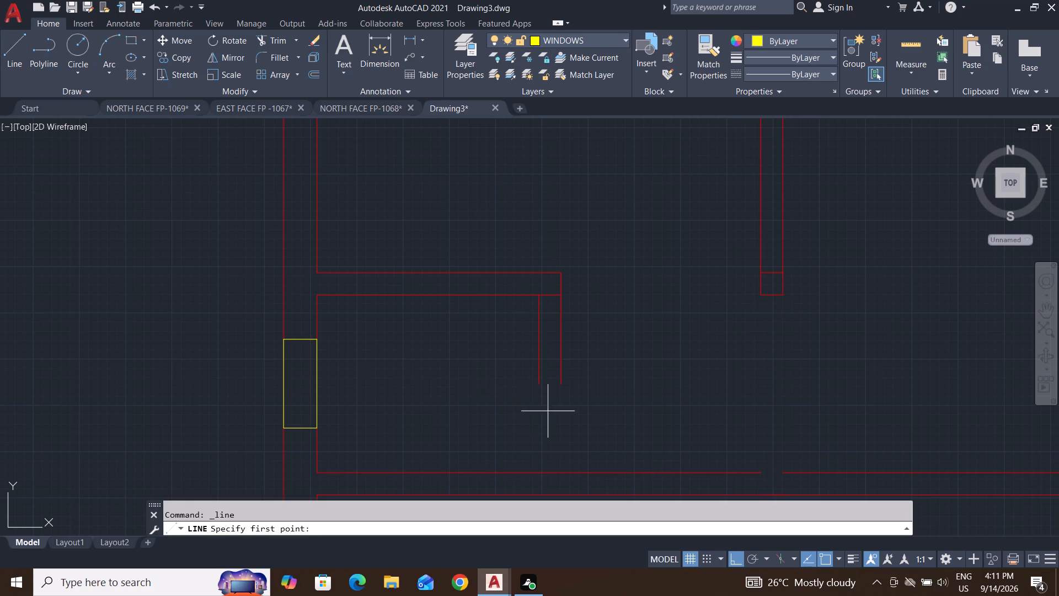
scroll(533, 387, "up", 1)
left_click(598, 36)
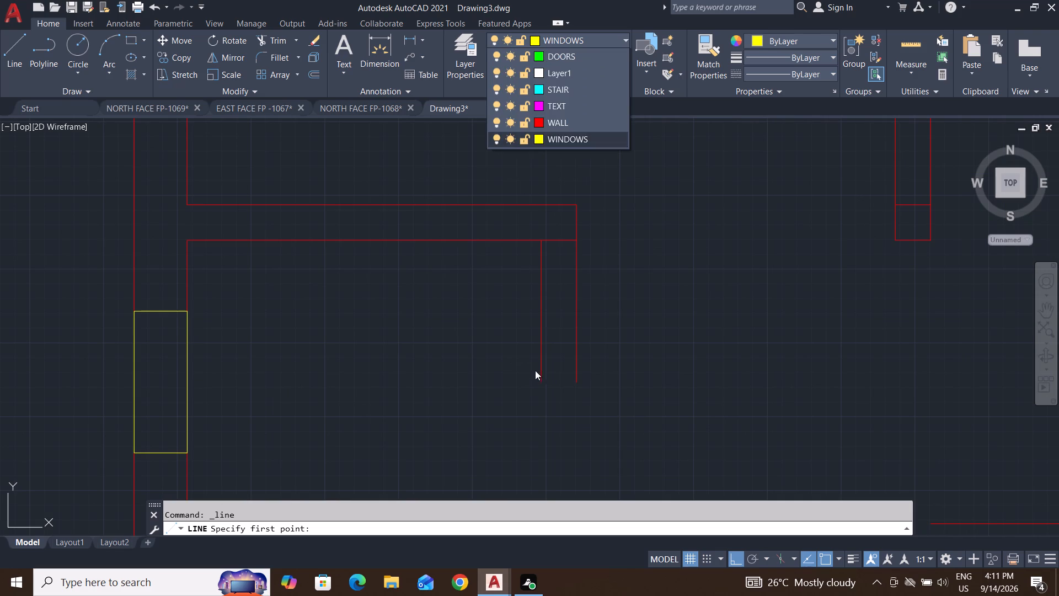
left_click(557, 189)
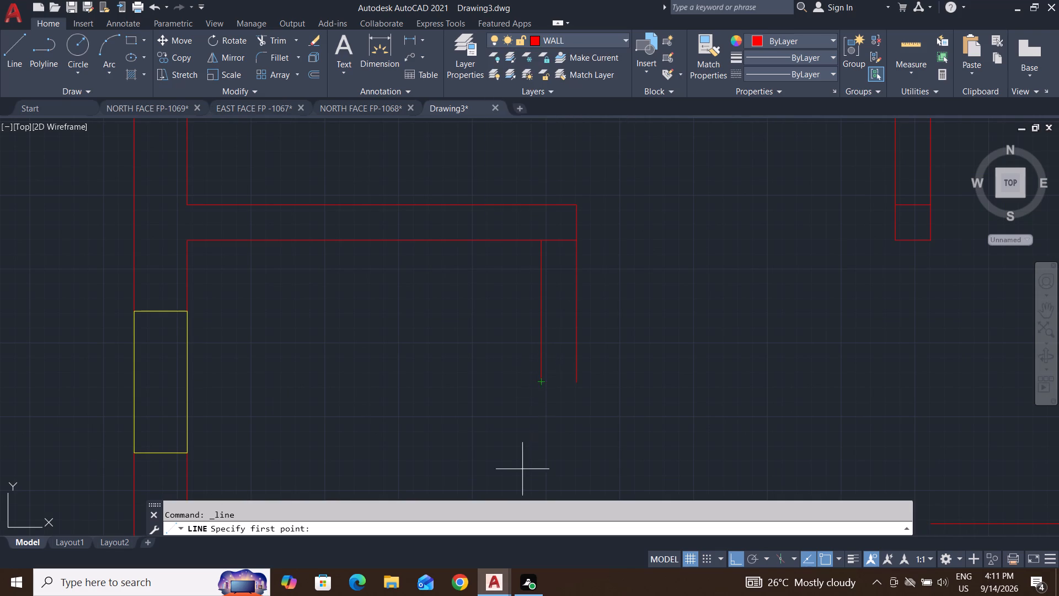
left_click(544, 384)
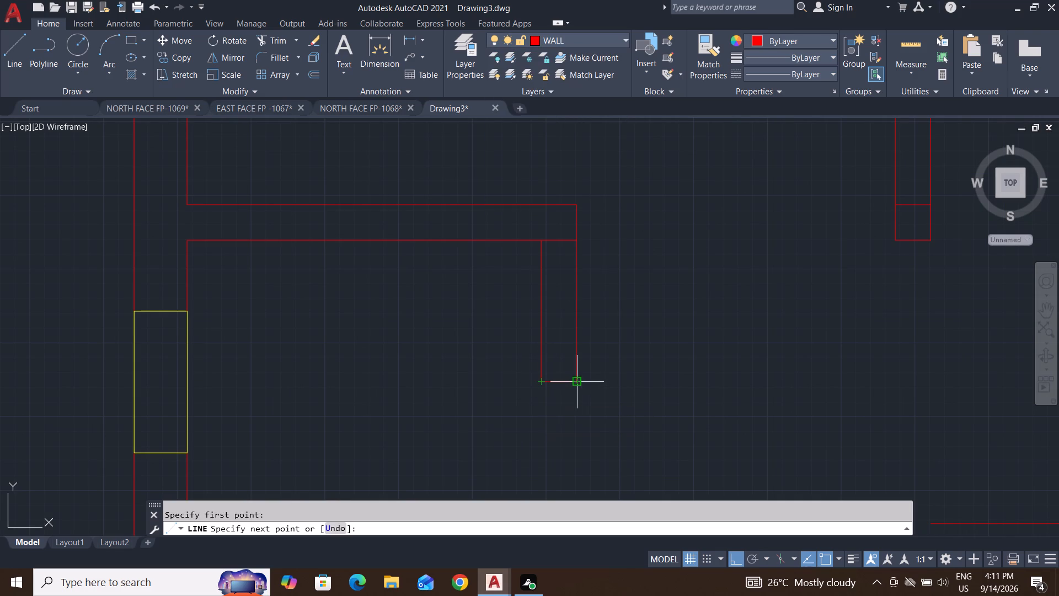
left_click(578, 381)
key("Escape")
key("Escape")
Trim the leftover line across the small room's top-right wall corner and the inner line across the partition's lower end.
type("TR")
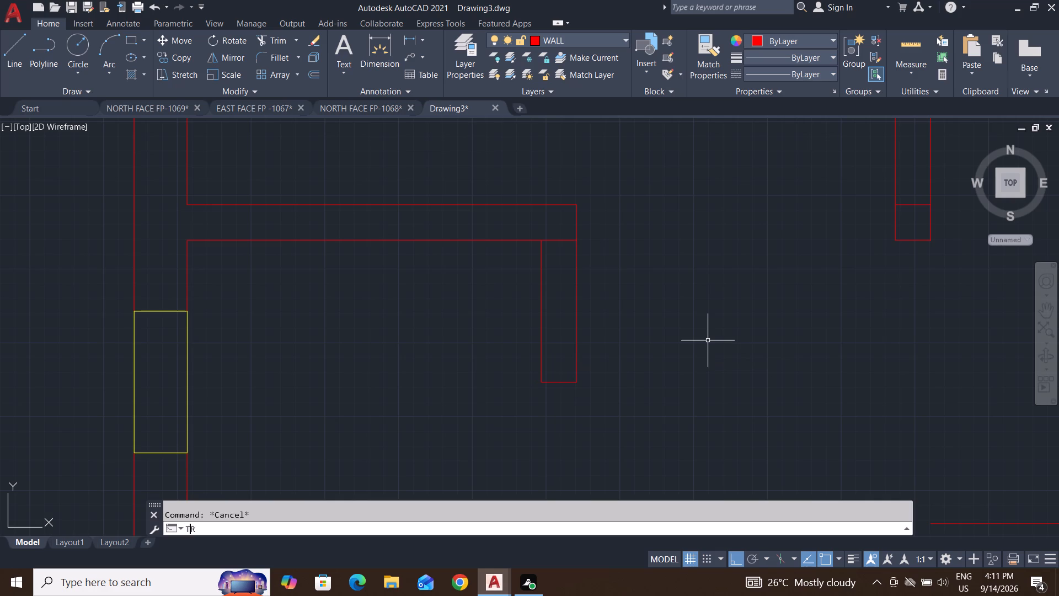
key("space")
key("space")
left_click(553, 223)
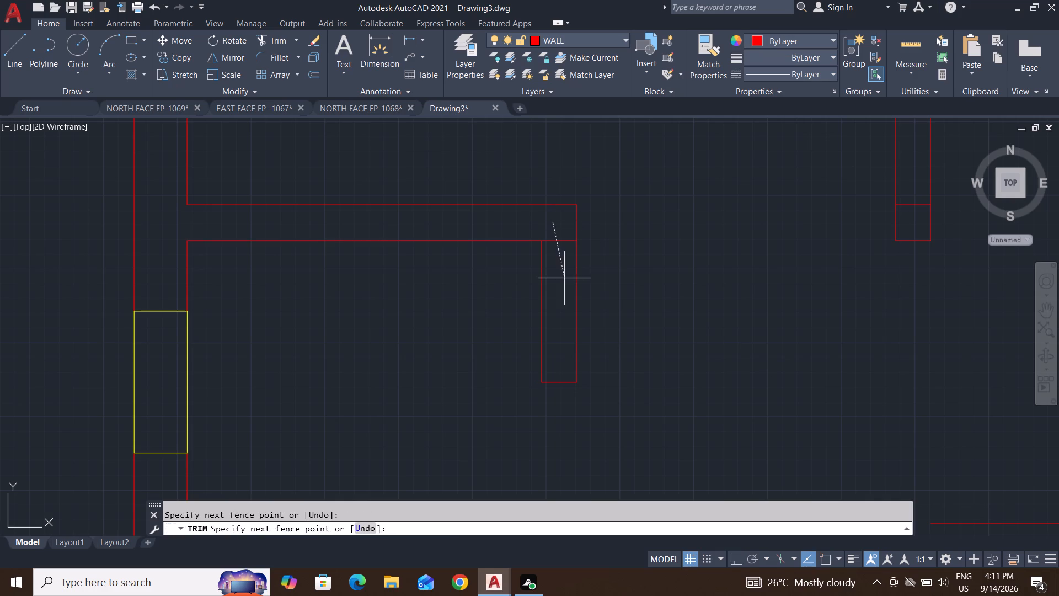
left_click(564, 289)
scroll(554, 387, "down", 4)
middle_click_drag(552, 407, 581, 359)
scroll(637, 326, "up", 1)
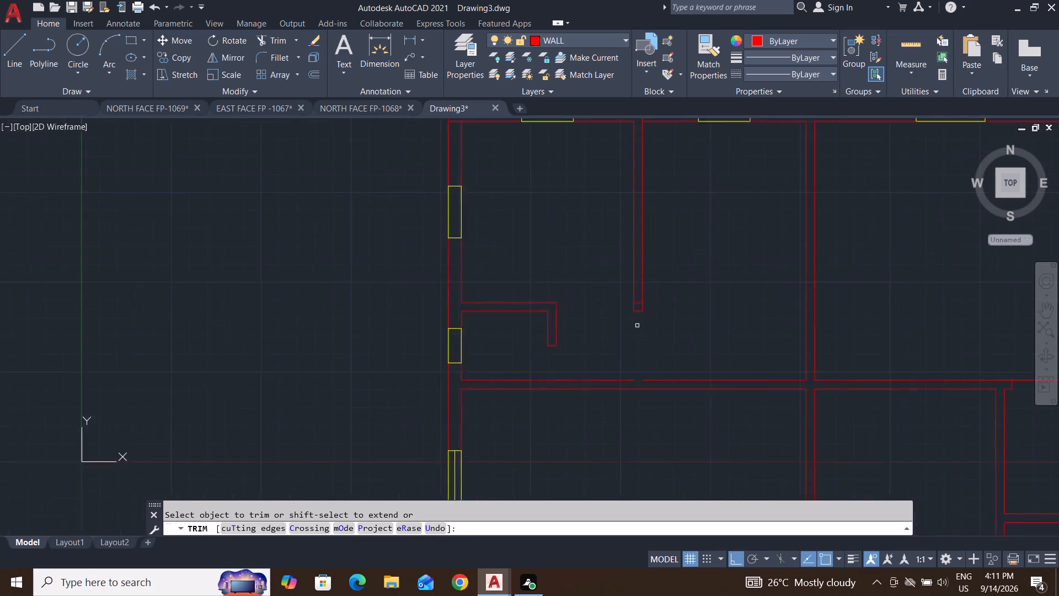
scroll(637, 326, "up", 3)
left_click(634, 215)
left_click(634, 262)
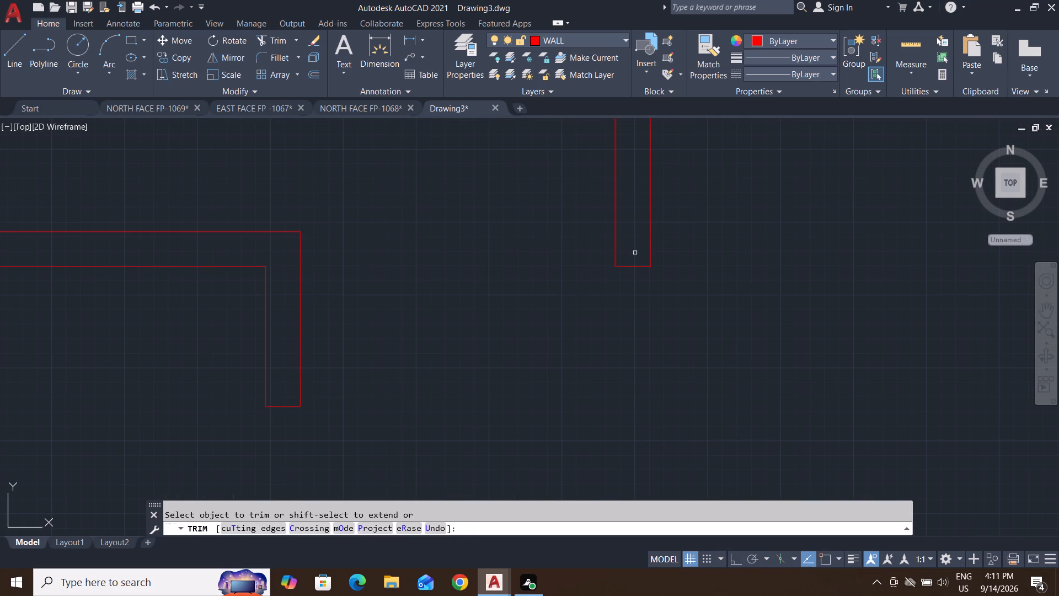
scroll(570, 385, "down", 3)
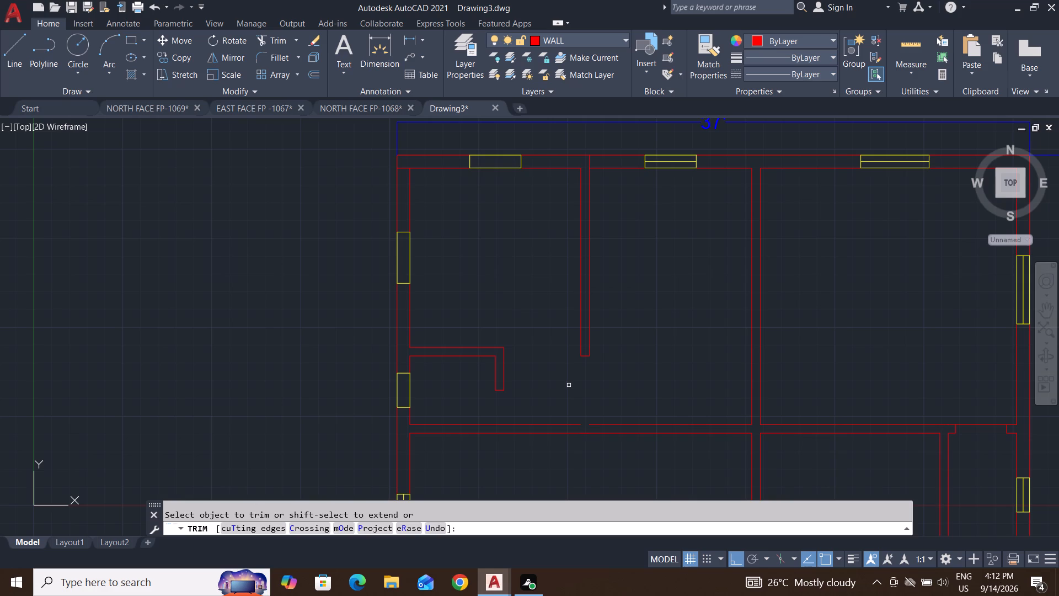
middle_click_drag(600, 396, 603, 321)
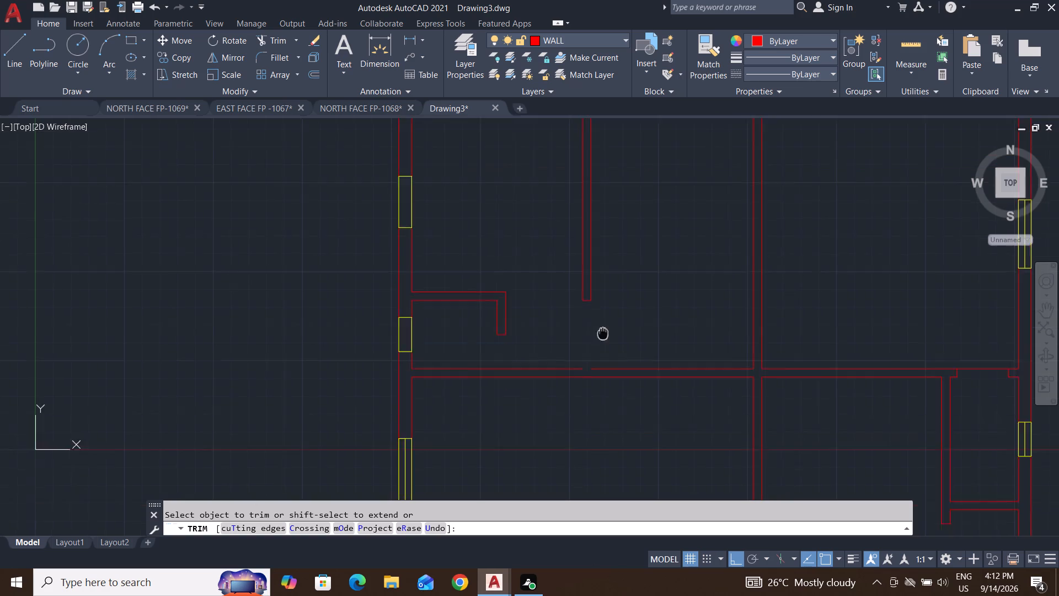
middle_click_drag(603, 321, 617, 279)
key("Escape")
key("Escape")
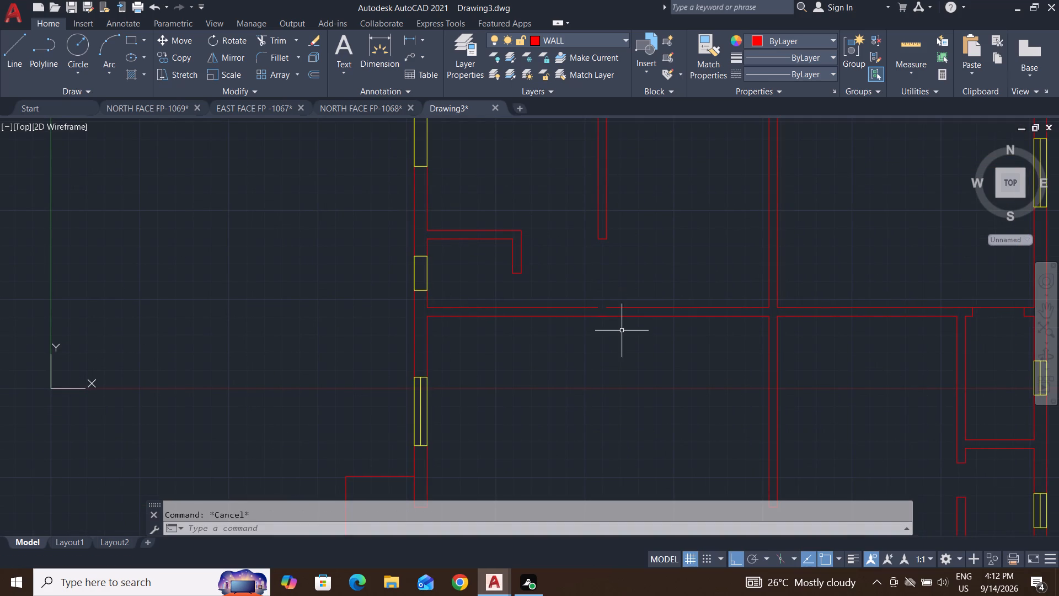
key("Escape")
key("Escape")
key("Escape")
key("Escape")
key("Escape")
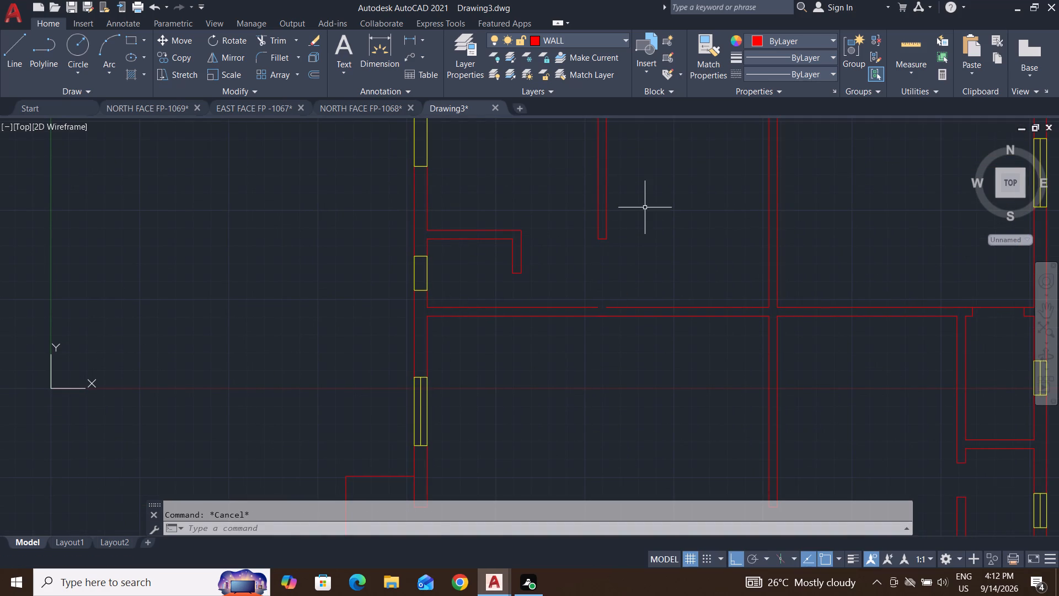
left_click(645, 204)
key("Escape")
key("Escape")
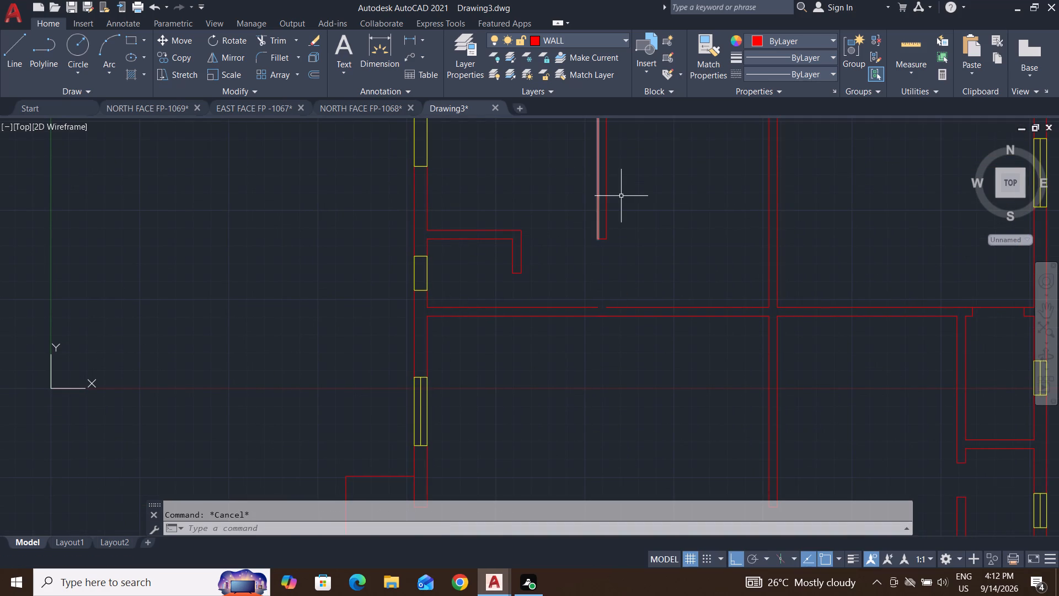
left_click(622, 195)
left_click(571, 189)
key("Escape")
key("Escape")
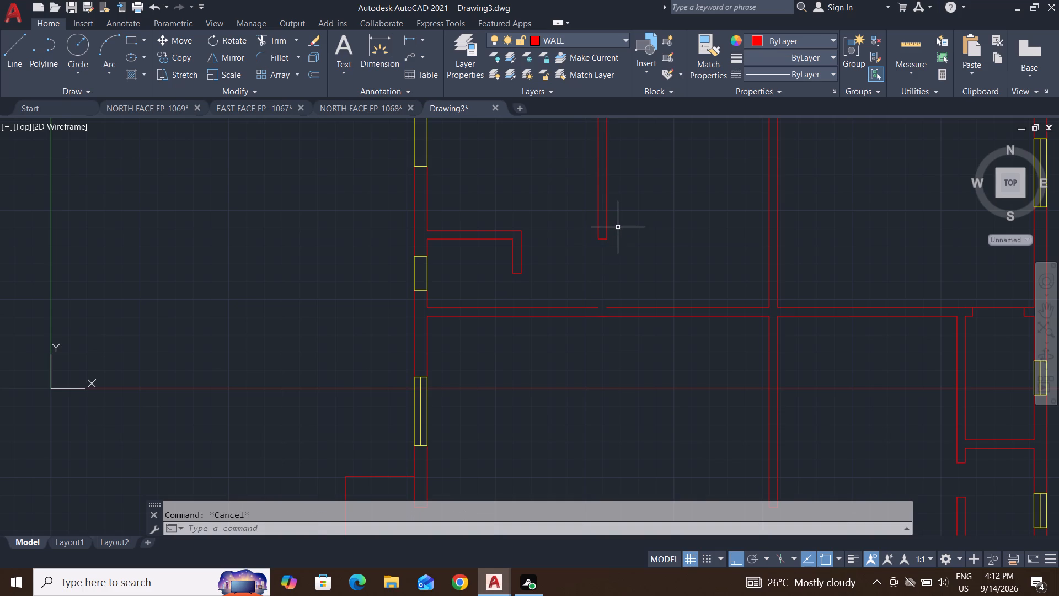
Extend both partition lines down through the horizontal wall to its lower line.
type("EX")
key("space")
key("space")
left_click_drag(658, 216, 647, 218)
left_click(543, 214)
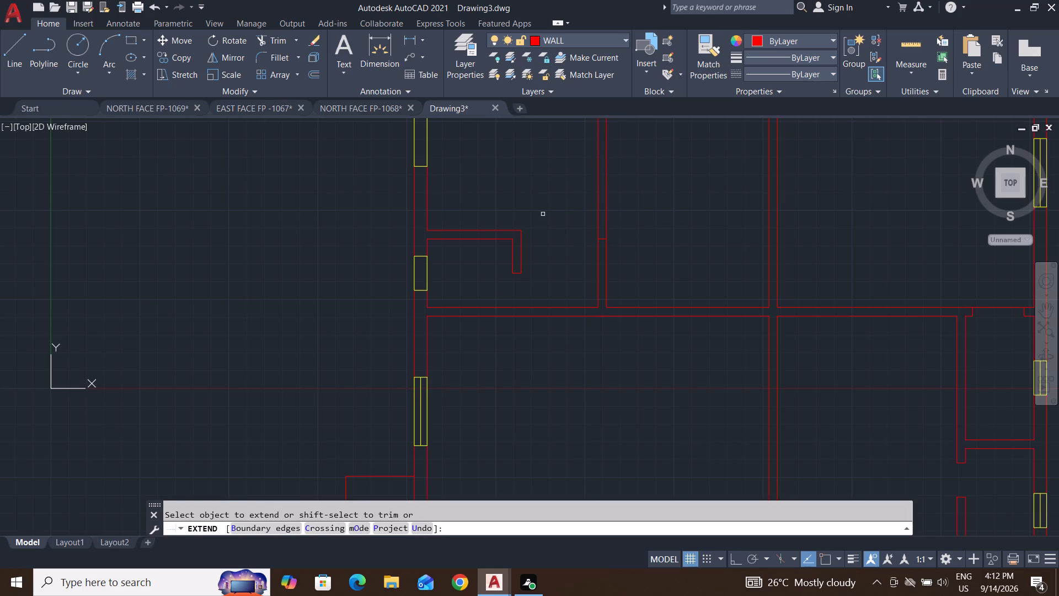
left_click(627, 270)
left_click(561, 272)
key("Escape")
key("Escape")
key("Escape")
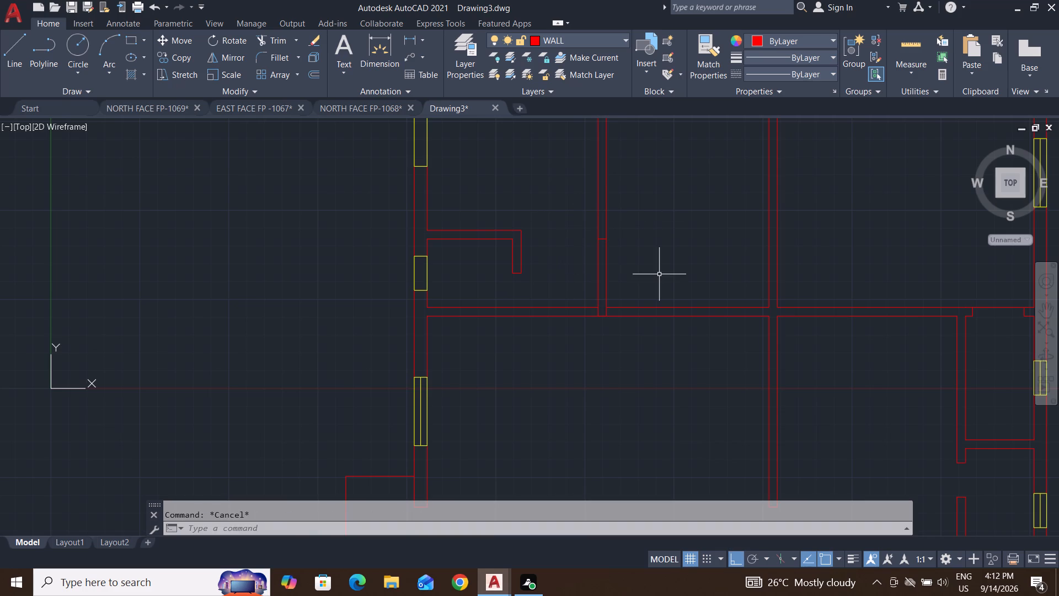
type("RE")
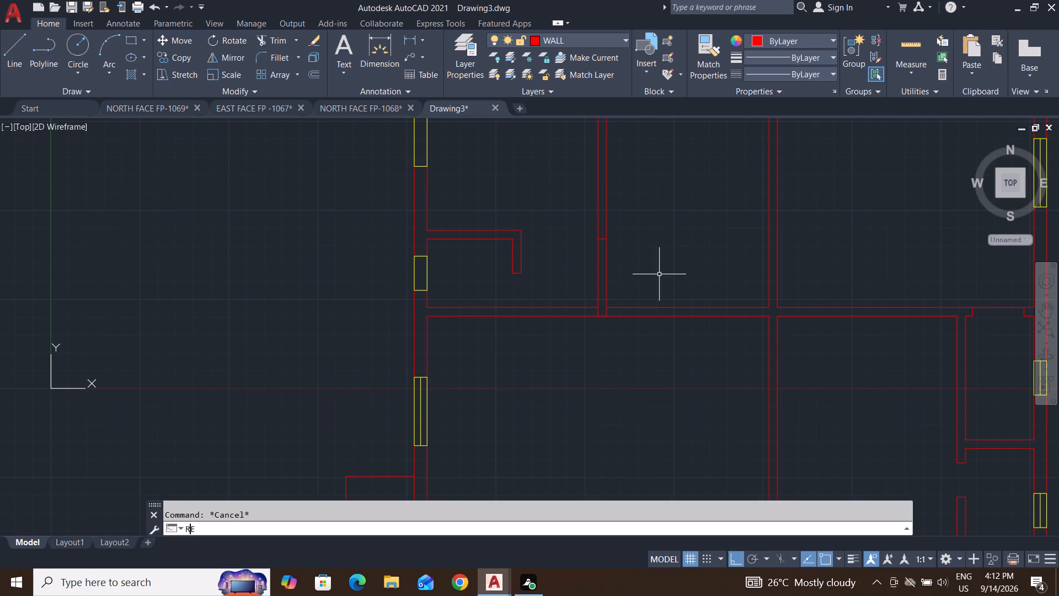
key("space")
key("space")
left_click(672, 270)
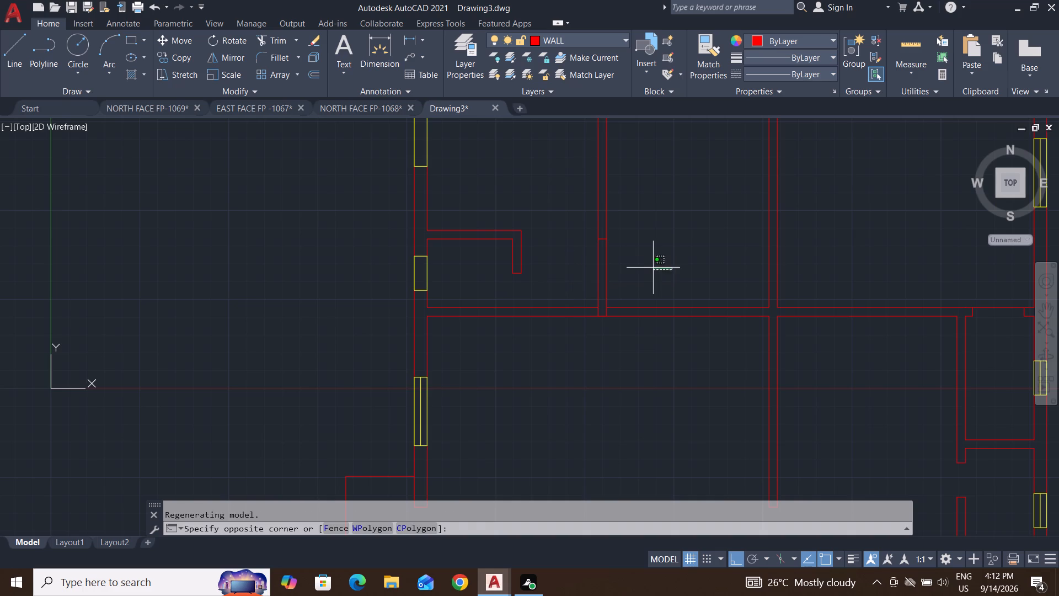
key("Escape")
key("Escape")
Trim the extended partition lines above the horizontal wall, and both horizontal wall lines between the partition and the next vertical wall.
type("TR")
key("space")
key("space")
left_click(653, 268)
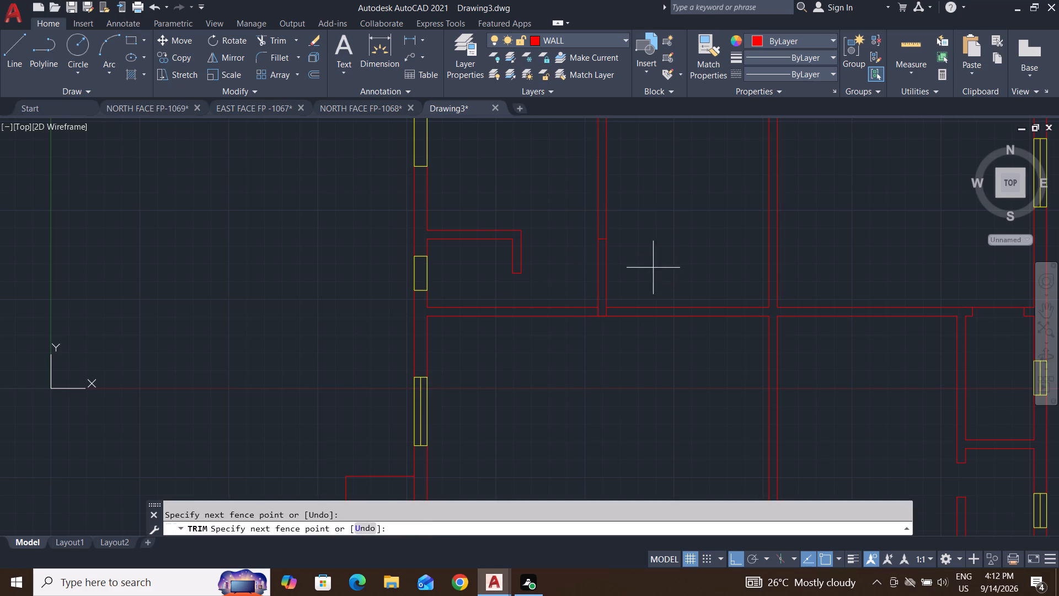
left_click(570, 272)
left_click(684, 265)
left_click(682, 393)
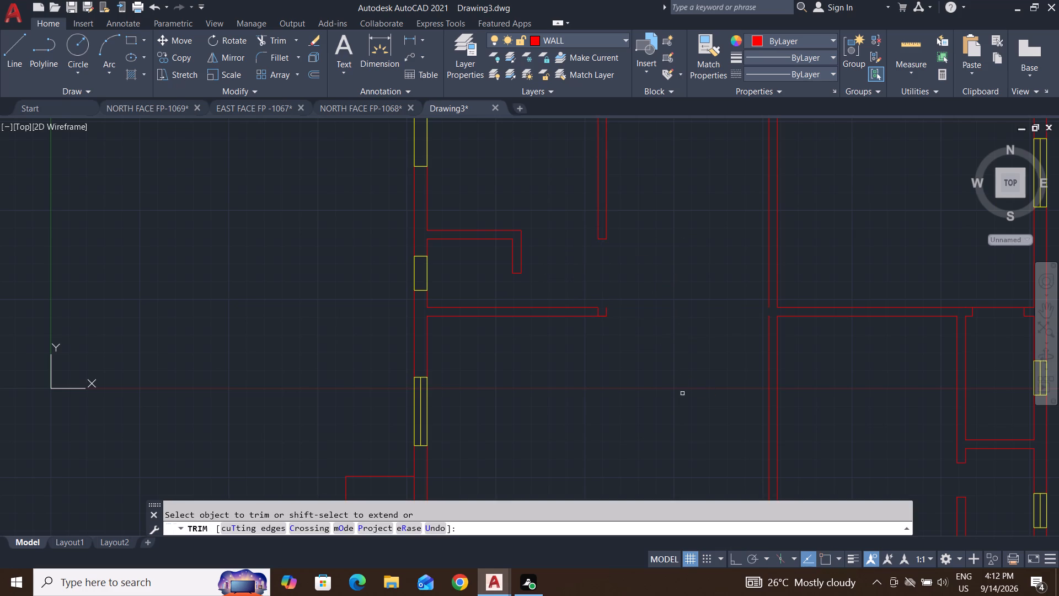
key("Escape")
key("Escape")
key("Escape")
Extend the upper line of the small room's top wall across to the partition's far face.
type("EX")
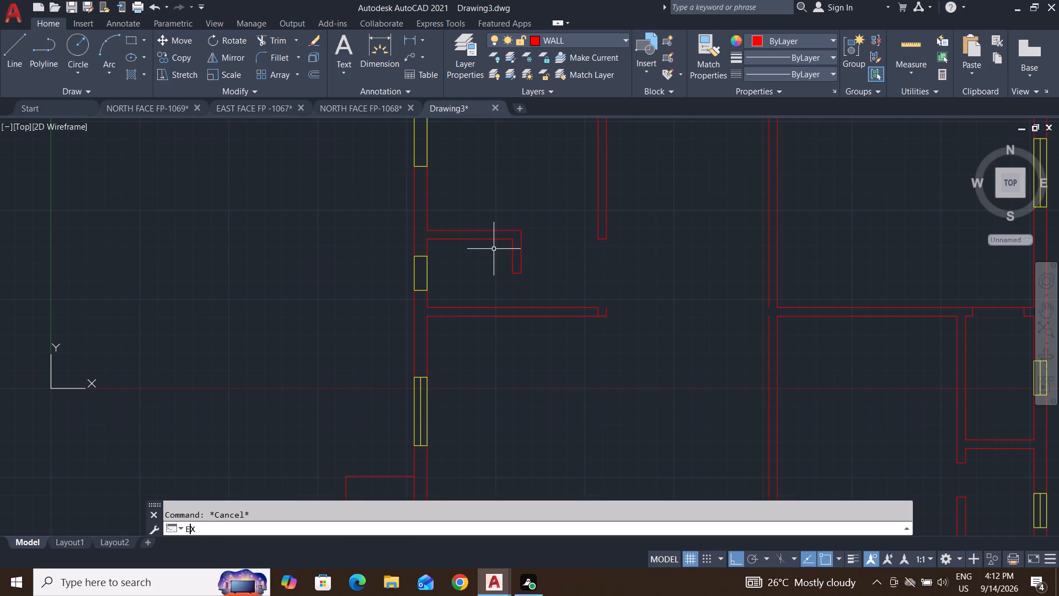
key("space")
left_click(502, 260)
left_click(506, 194)
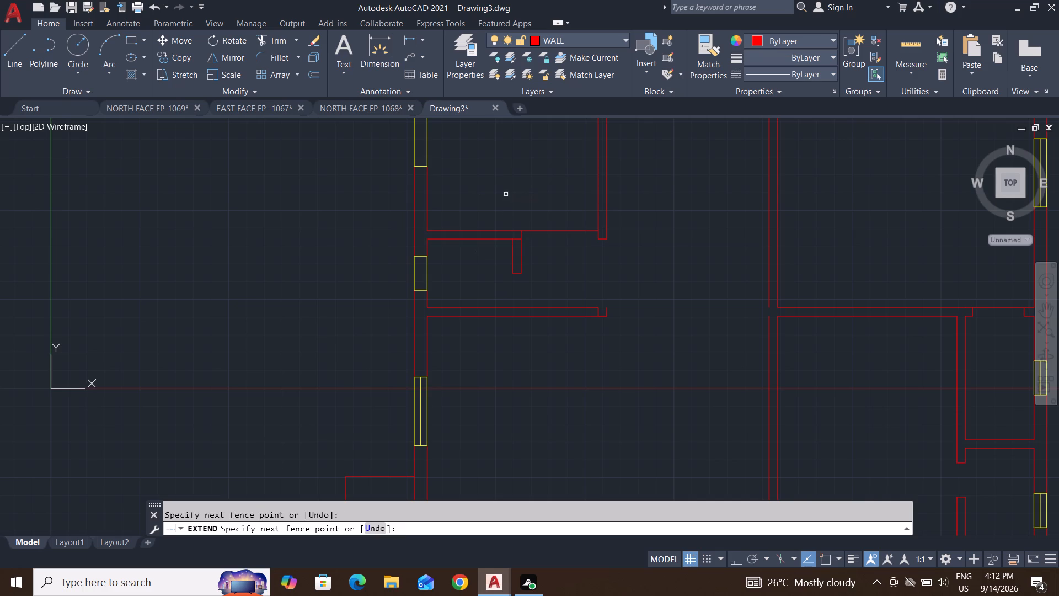
left_click(560, 214)
left_click(576, 274)
key("Escape")
key("Escape")
key("Escape")
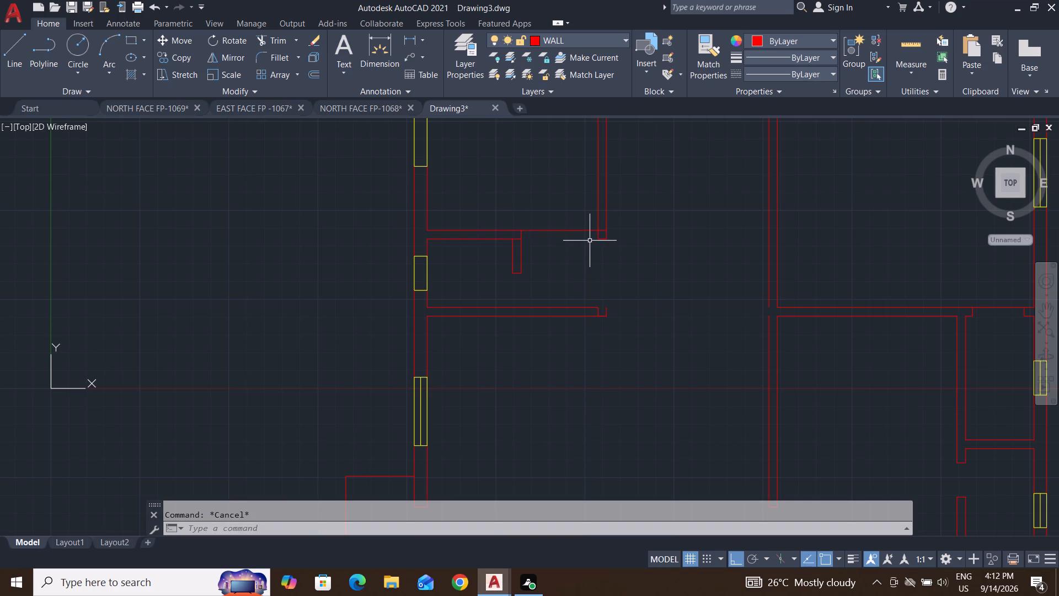
Trim both partition lines below the extended wall line and remove the leftover end line beneath them.
scroll(591, 239, "up", 2)
key("Escape")
key("Escape")
type("TR")
key("space")
left_click(589, 226)
left_click(700, 235)
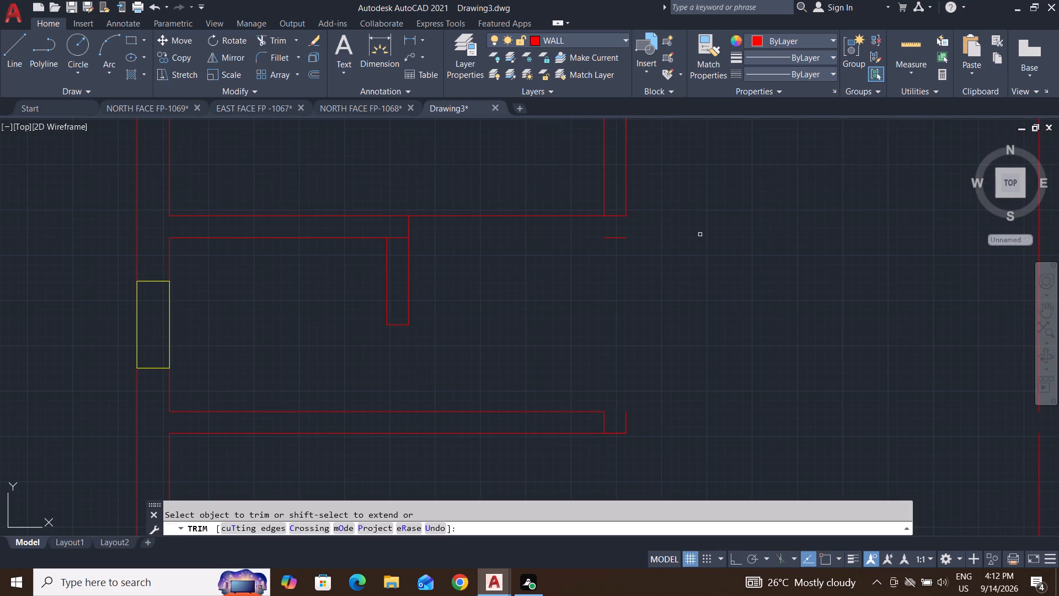
left_click(611, 239)
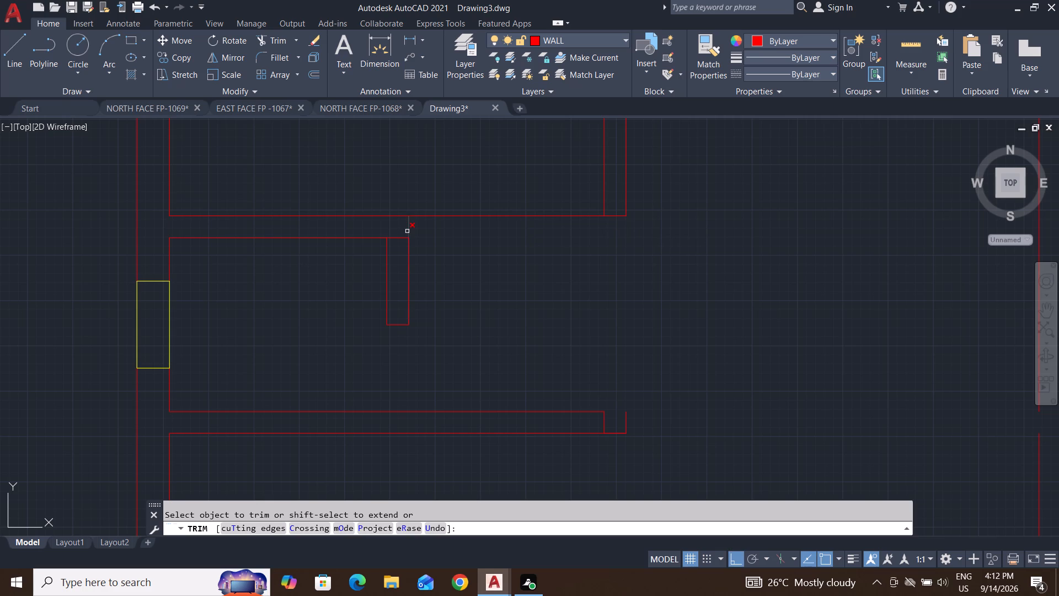
Trim the short line inside the small room's wall corner and the extended line between that corner and the partition.
left_click(398, 241)
left_click(397, 233)
left_click(451, 191)
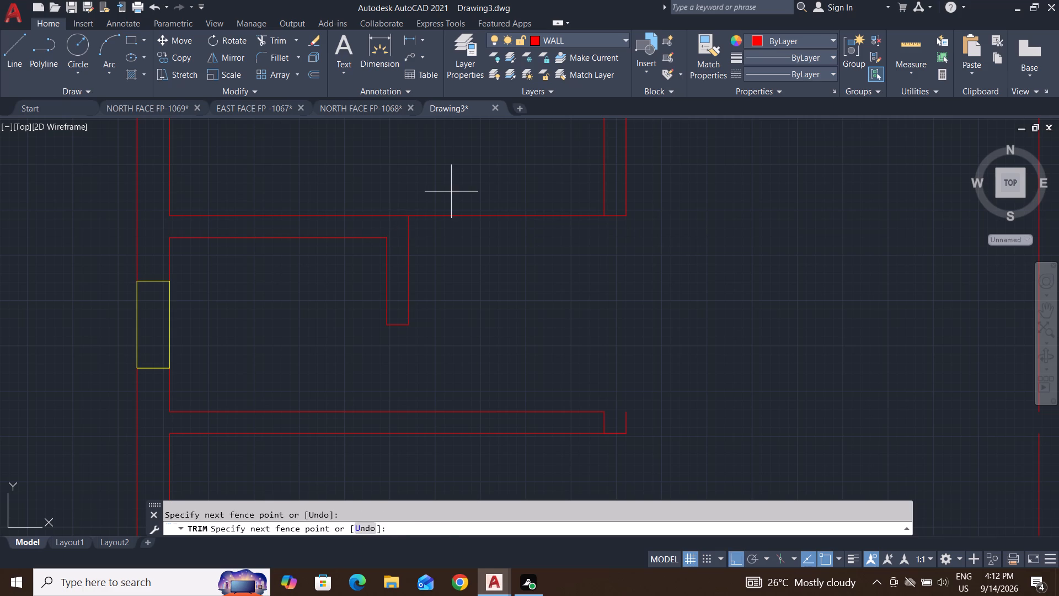
left_click(498, 268)
Trim the inner vertical line at the horizontal wall's open end and extend the wall's upper line to the end line.
scroll(649, 285, "down", 1)
scroll(614, 376, "up", 2)
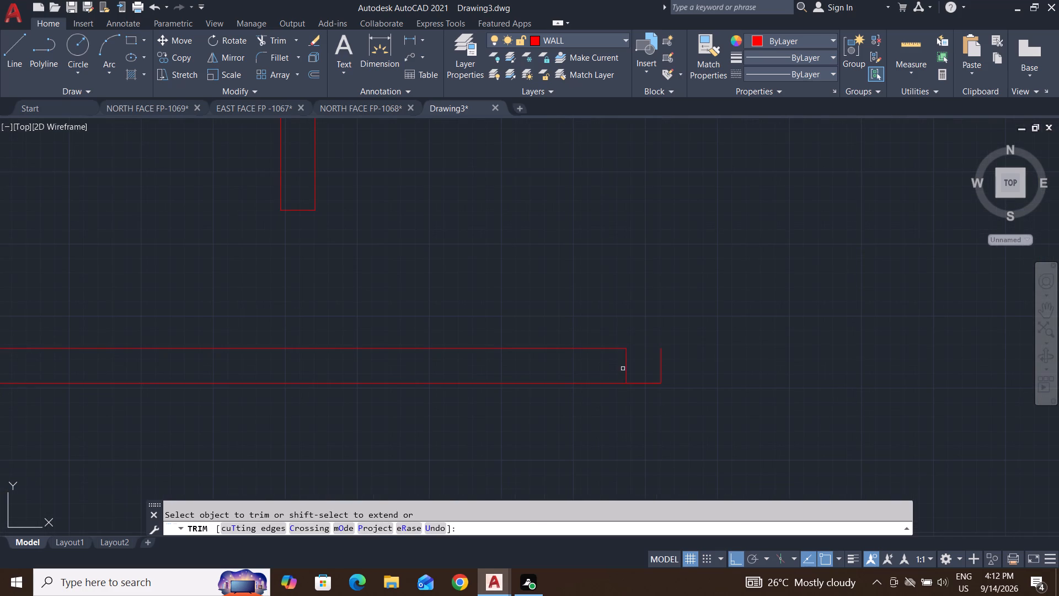
left_click(624, 368)
left_click(639, 369)
key("Escape")
key("Escape")
type("EX")
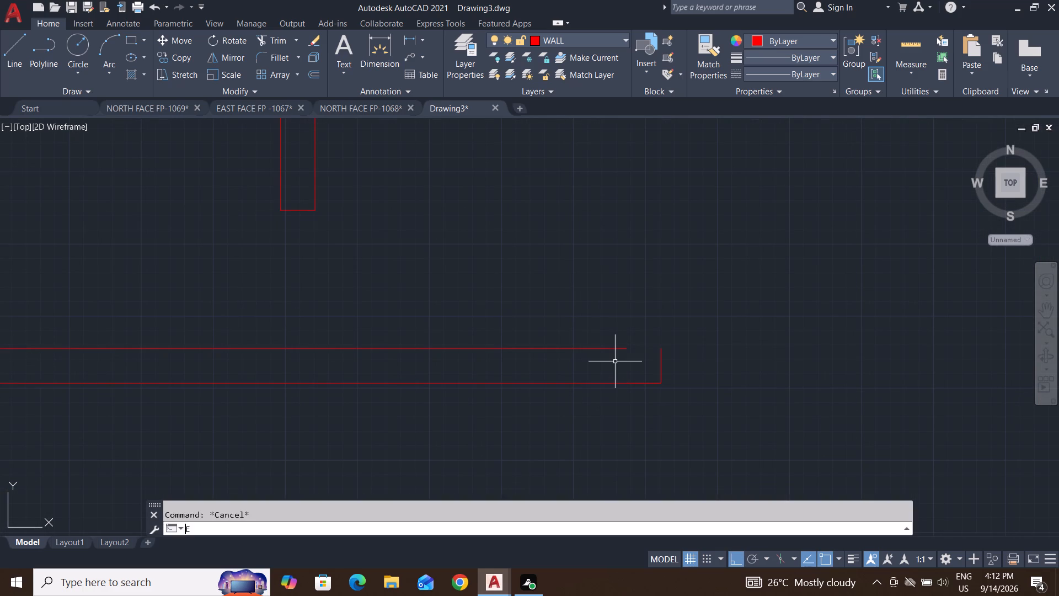
key("space")
left_click(609, 348)
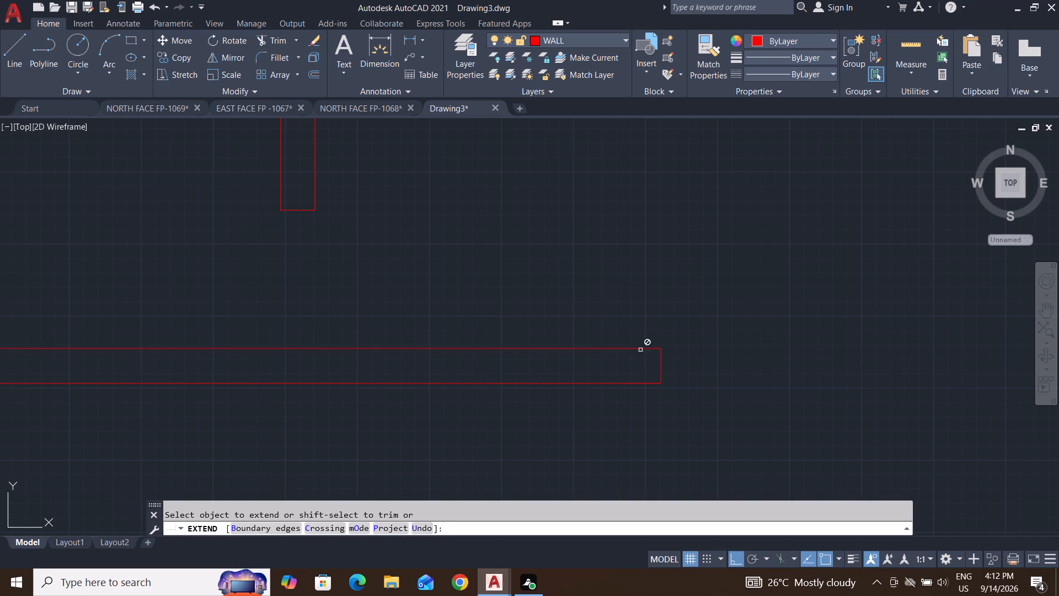
scroll(720, 374, "down", 3)
key("Escape")
key("Escape")
key("Escape")
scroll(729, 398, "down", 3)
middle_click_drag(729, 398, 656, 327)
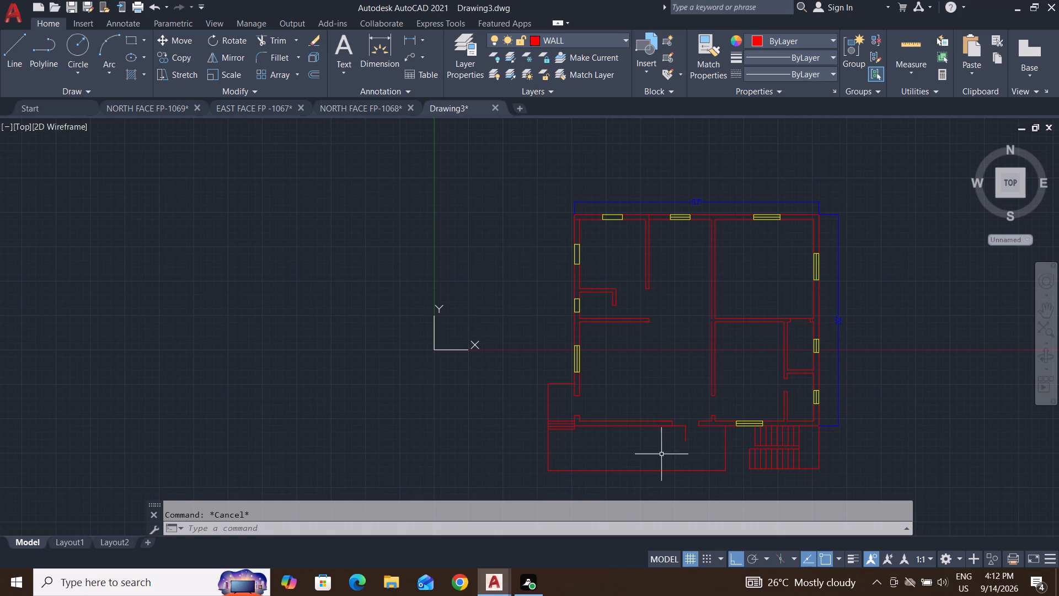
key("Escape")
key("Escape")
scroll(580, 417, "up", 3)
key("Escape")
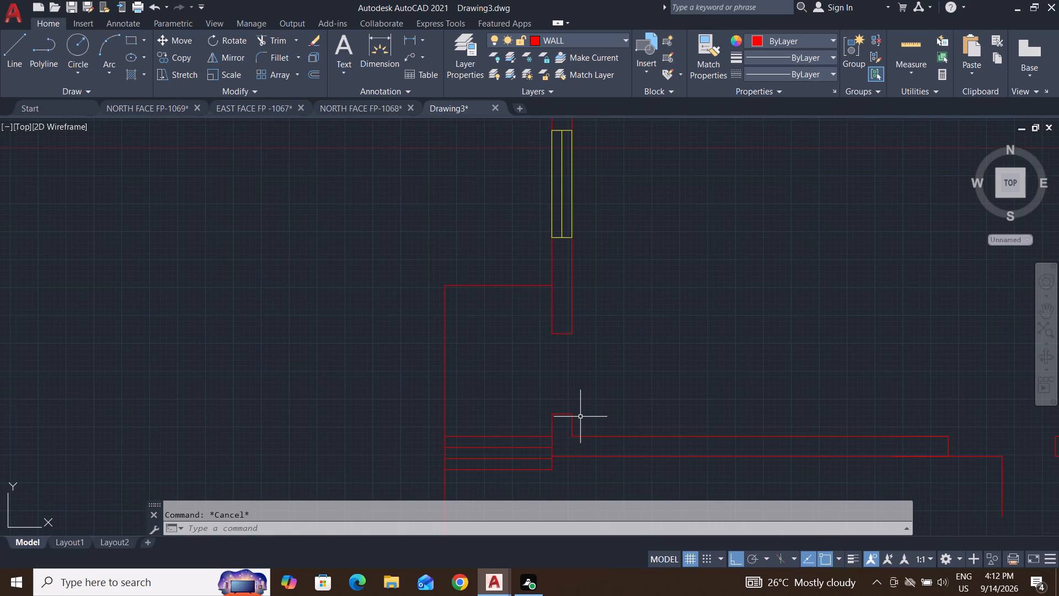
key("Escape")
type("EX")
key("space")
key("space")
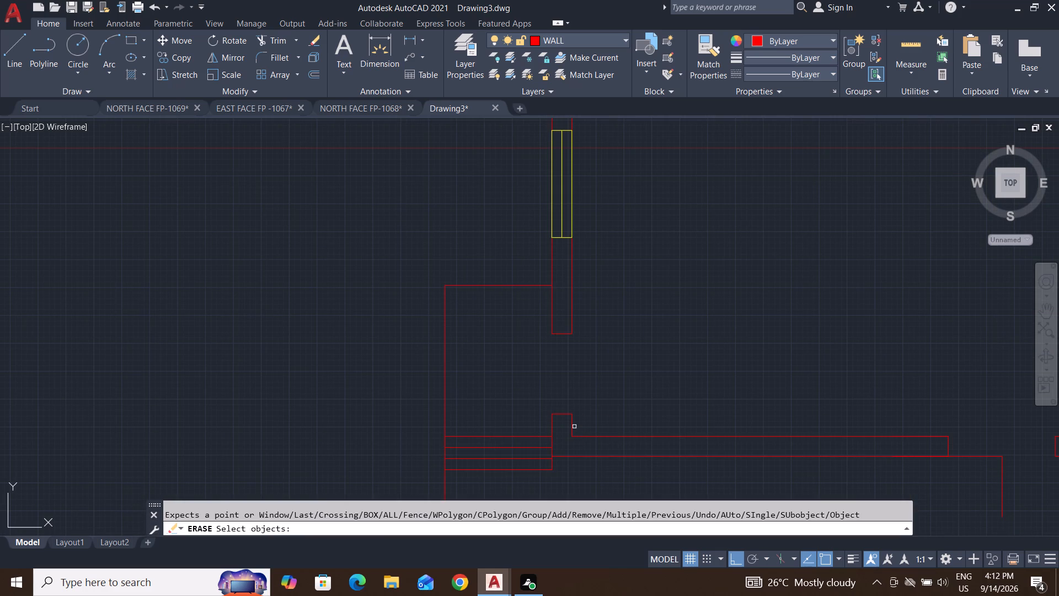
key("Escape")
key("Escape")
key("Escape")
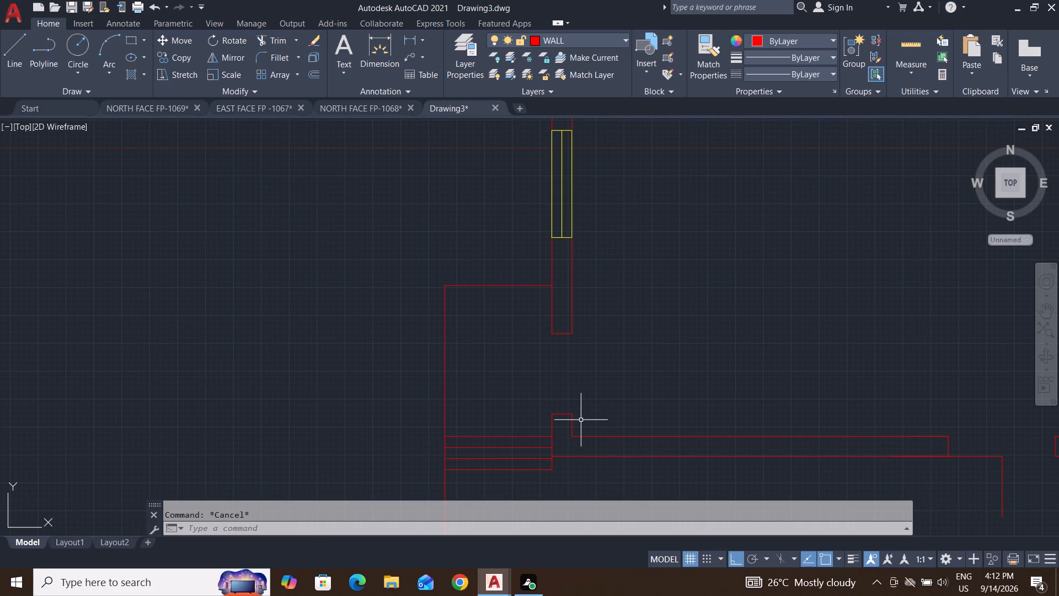
Extend the inner line of the left wall's short lower stub down to the bottom wall's outer line.
type("EX")
key("space")
key("space")
left_click(572, 431)
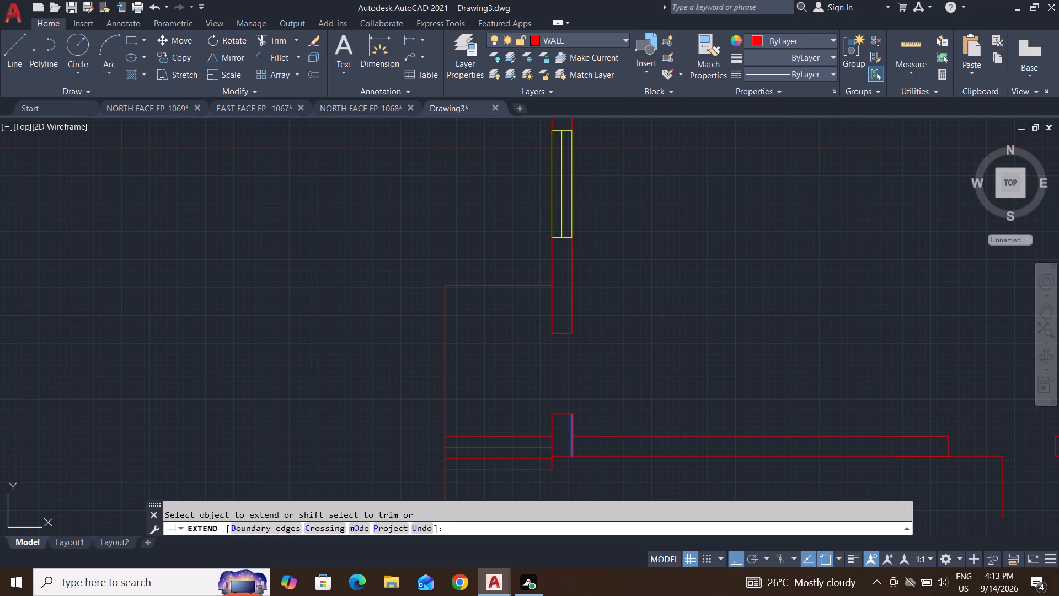
scroll(571, 439, "down", 2)
scroll(734, 456, "up", 1)
key("Escape")
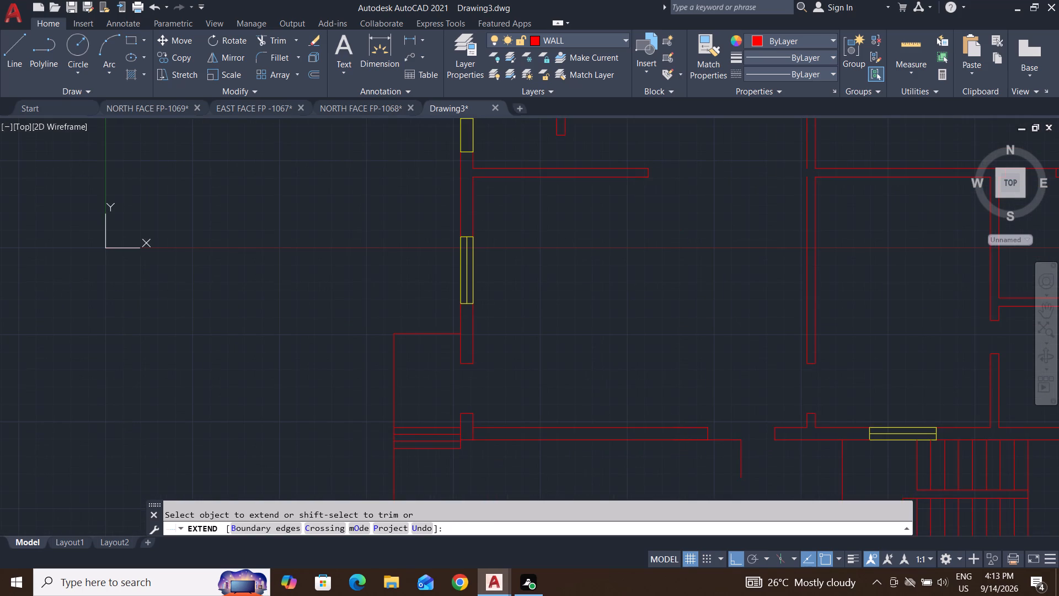
Draw a short line across the bottom wall at the midpoint of its left segment, joining both wall lines.
key("Escape")
key("Escape")
left_click(17, 52)
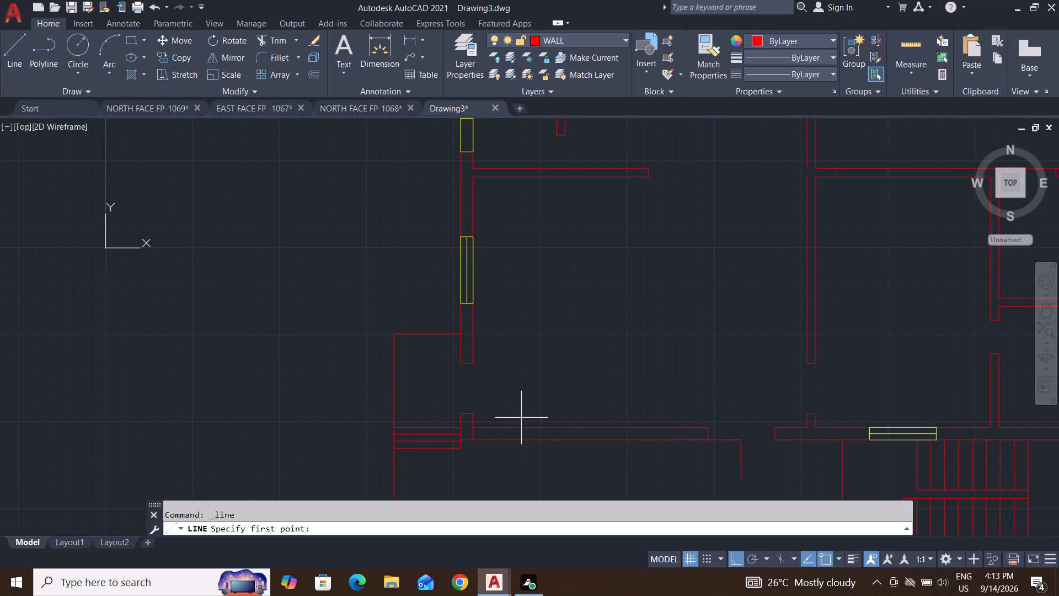
left_click(591, 428)
left_click(589, 441)
key("Escape")
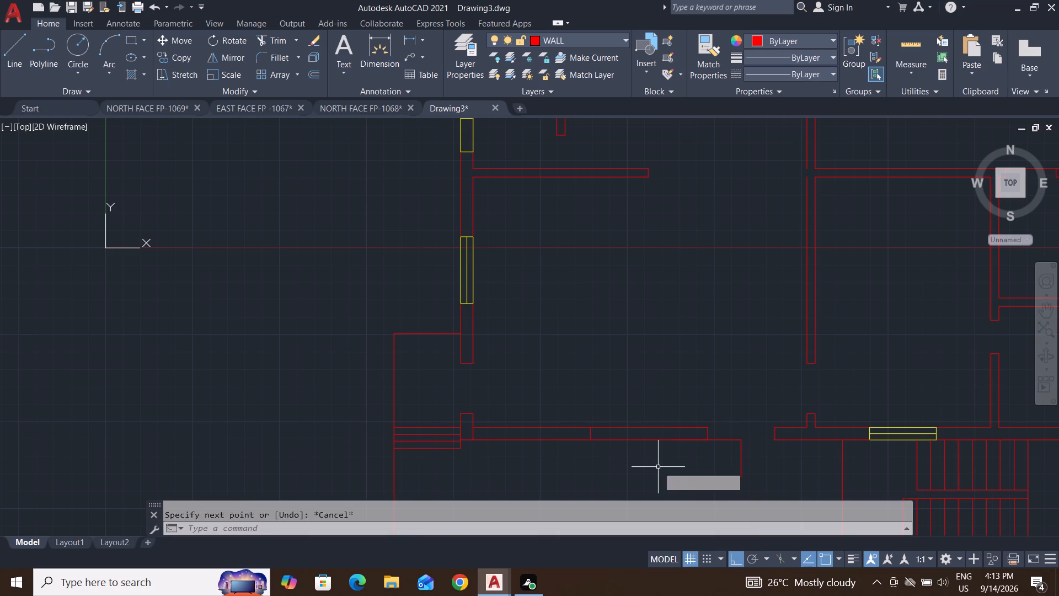
Offset the bottom wall's cross line by 2' to each side to mark the window opening.
key("Escape")
key("Escape")
type("O 2'")
key("Return")
scroll(654, 460, "up", 2)
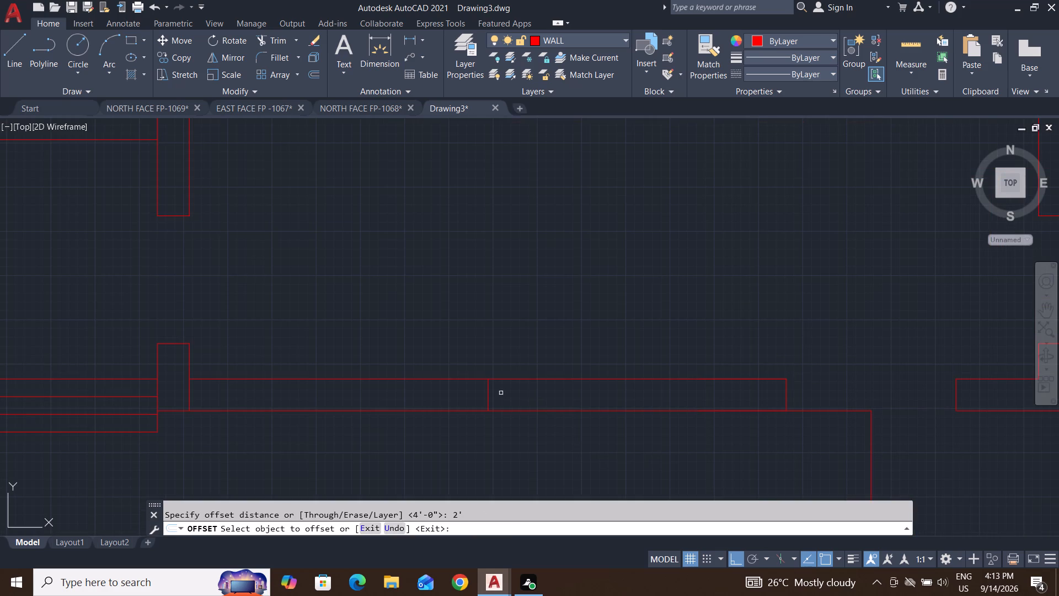
left_click(488, 398)
left_click(651, 393)
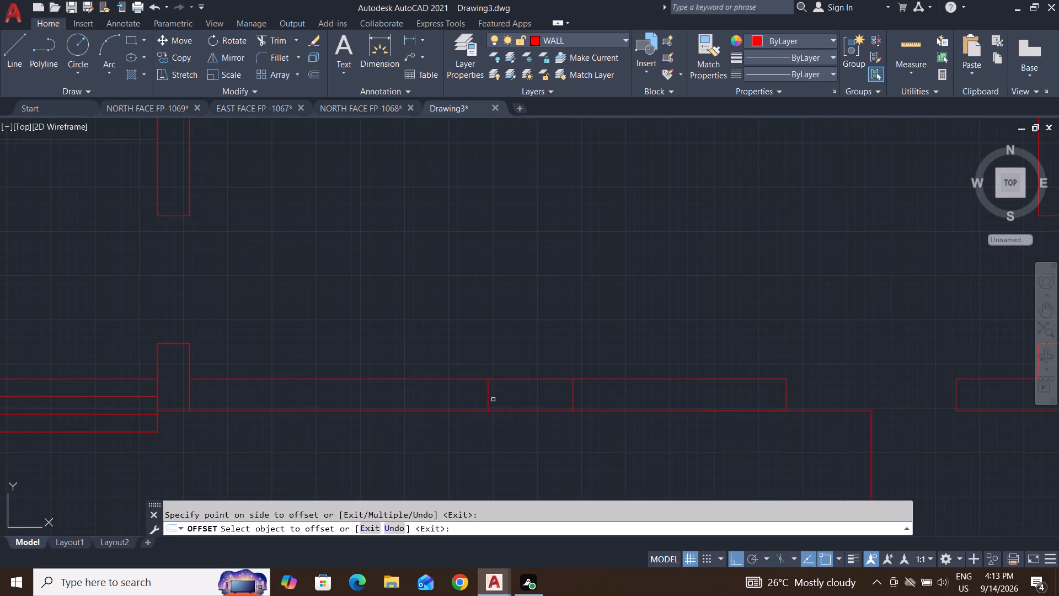
left_click(488, 398)
left_click(377, 402)
Trim both bottom wall lines between the offset marks and remove the three cross lines to clear the window opening.
key("Escape")
key("Escape")
type("TR")
key("space")
key("space")
left_click(582, 440)
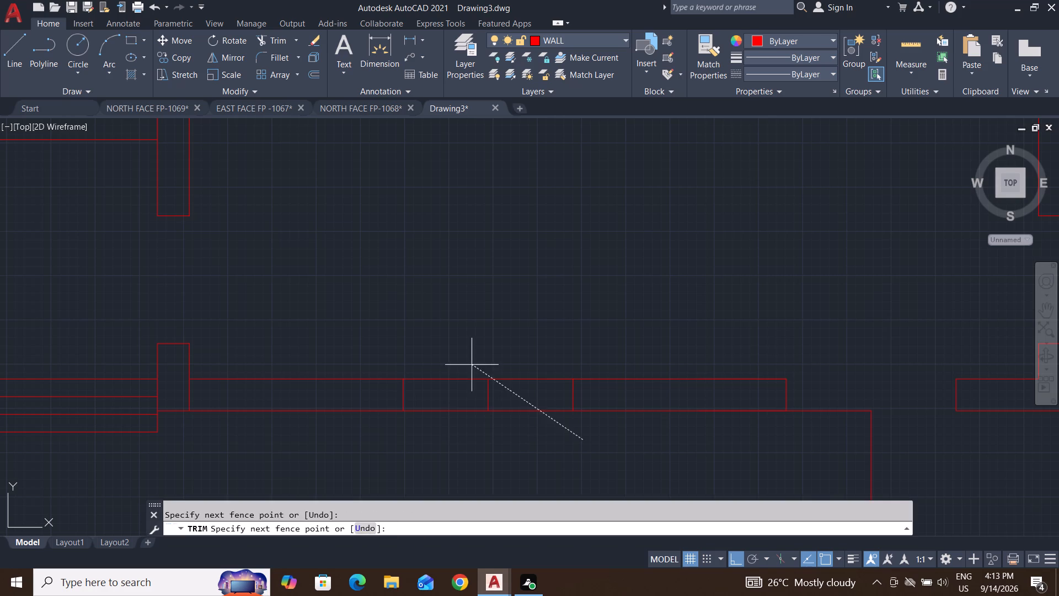
left_click(452, 328)
left_click(454, 340)
left_click(472, 453)
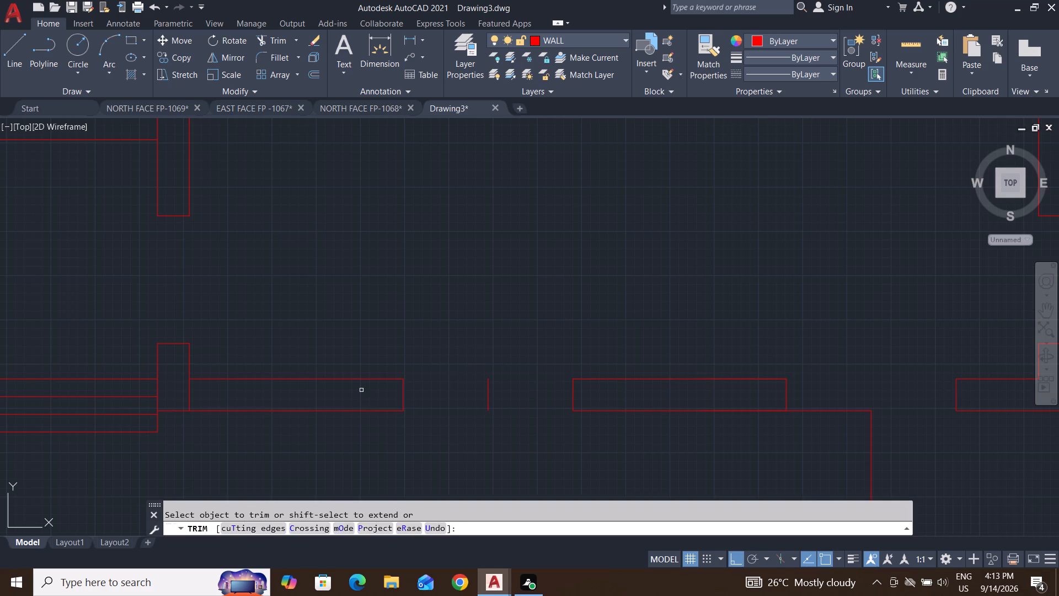
left_click(361, 390)
left_click(616, 402)
key("Escape")
key("Escape")
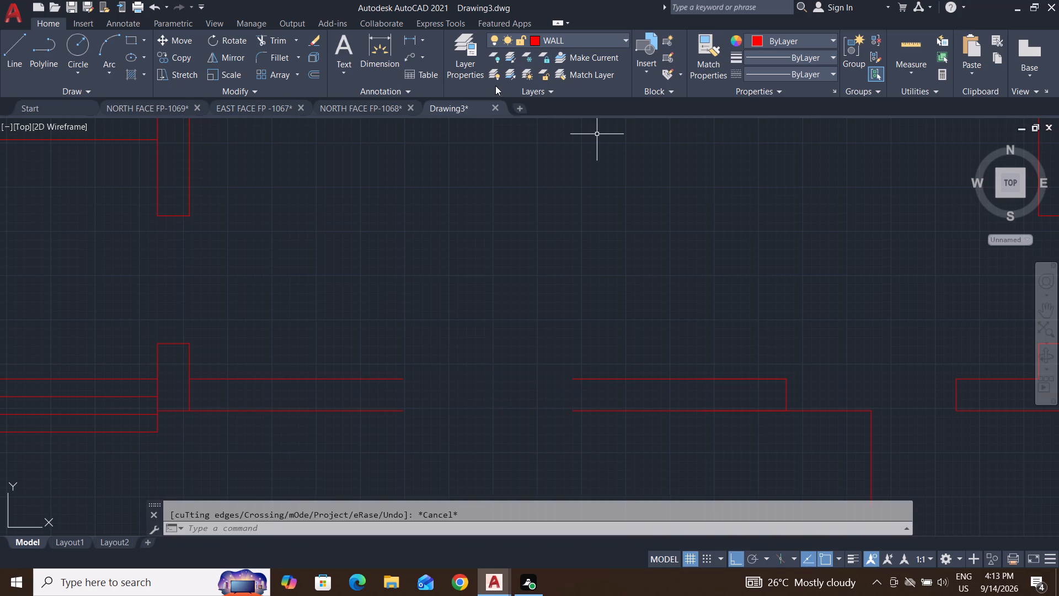
key("Escape")
Make the WINDOWS layer current and draw a rectangle filling the bottom wall's new opening from corner to corner.
left_click(576, 44)
left_click(582, 206)
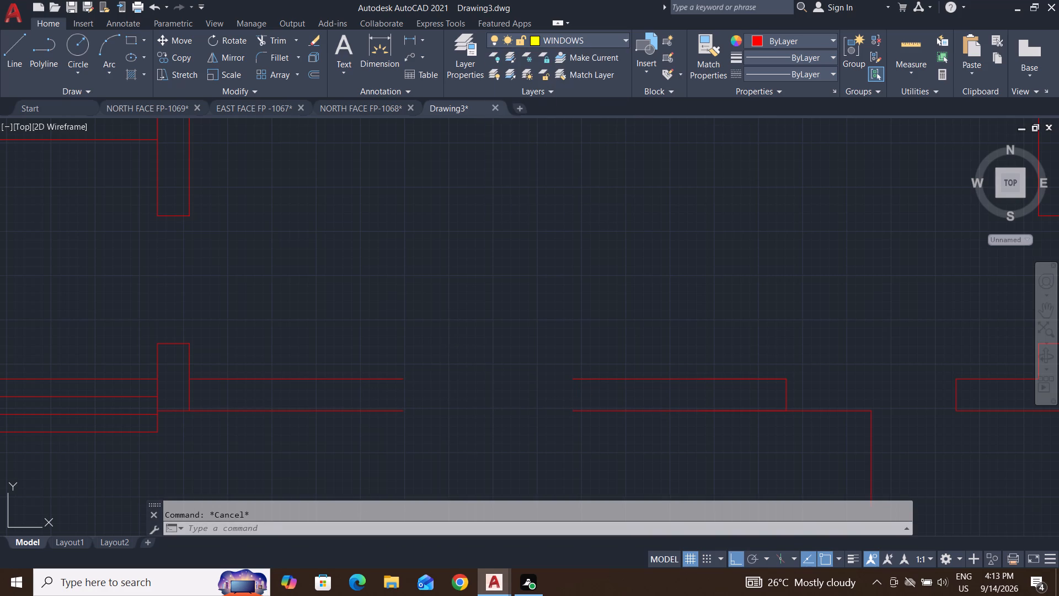
left_click(125, 40)
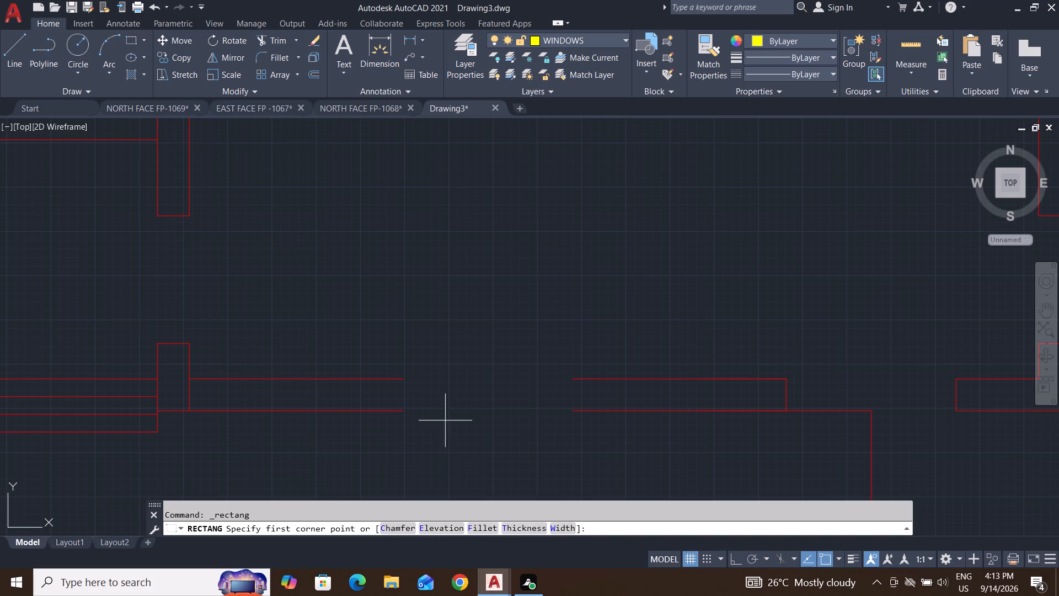
left_click(399, 410)
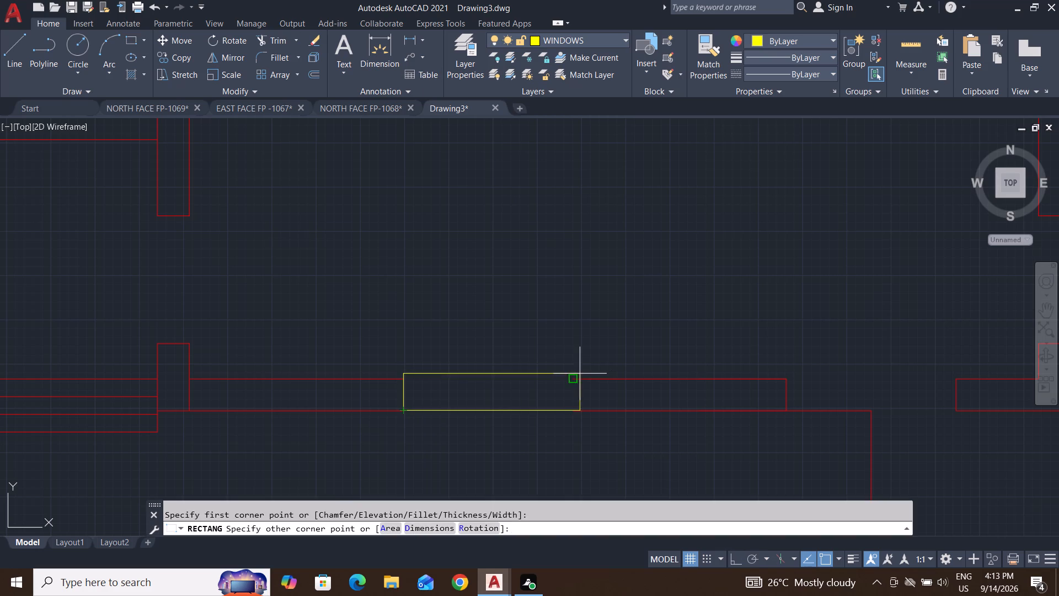
left_click(570, 380)
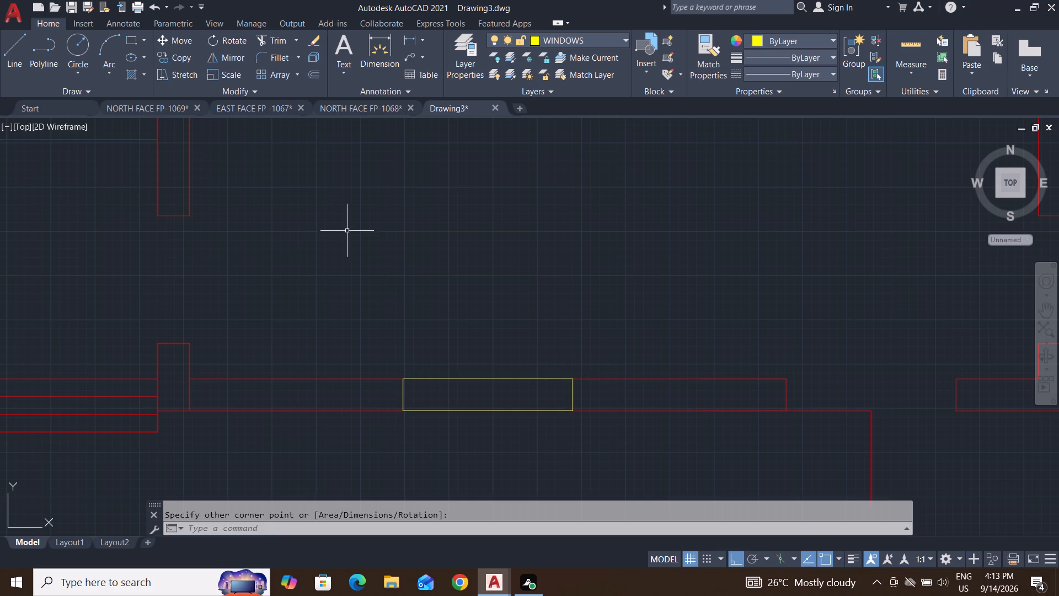
key("Escape")
key("Escape")
key("Escape")
Draw a horizontal centre line through the new bottom wall window between the midpoints of its short sides.
left_click(19, 49)
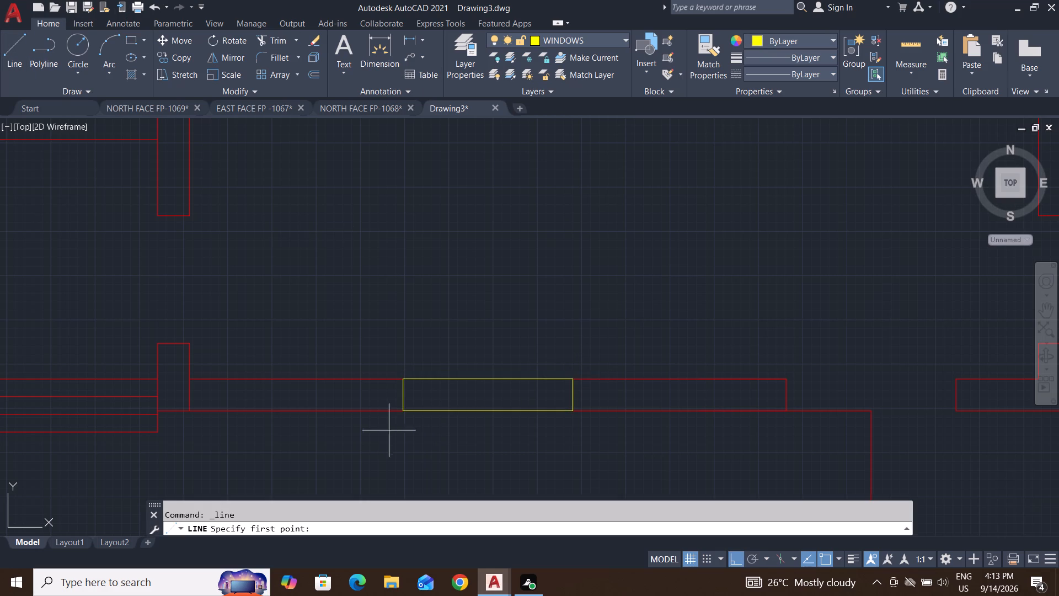
left_click(405, 394)
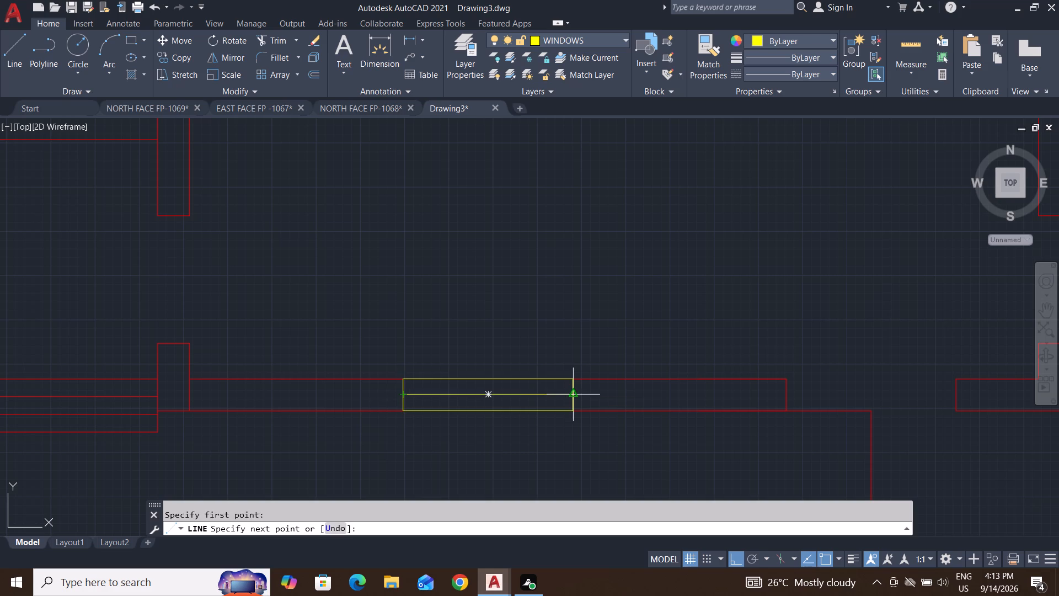
left_click(573, 395)
key("Escape")
key("Escape")
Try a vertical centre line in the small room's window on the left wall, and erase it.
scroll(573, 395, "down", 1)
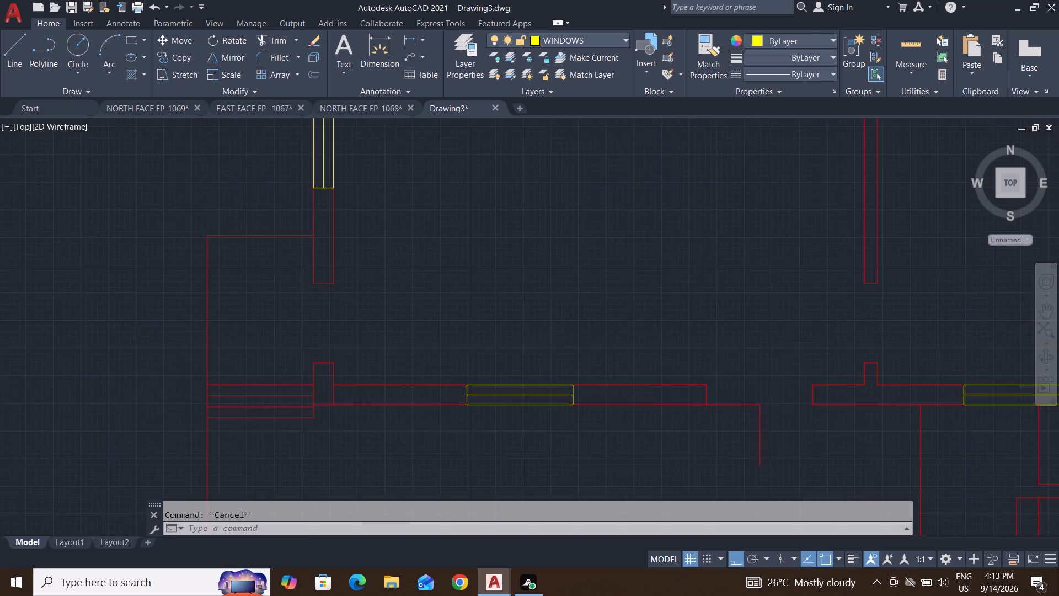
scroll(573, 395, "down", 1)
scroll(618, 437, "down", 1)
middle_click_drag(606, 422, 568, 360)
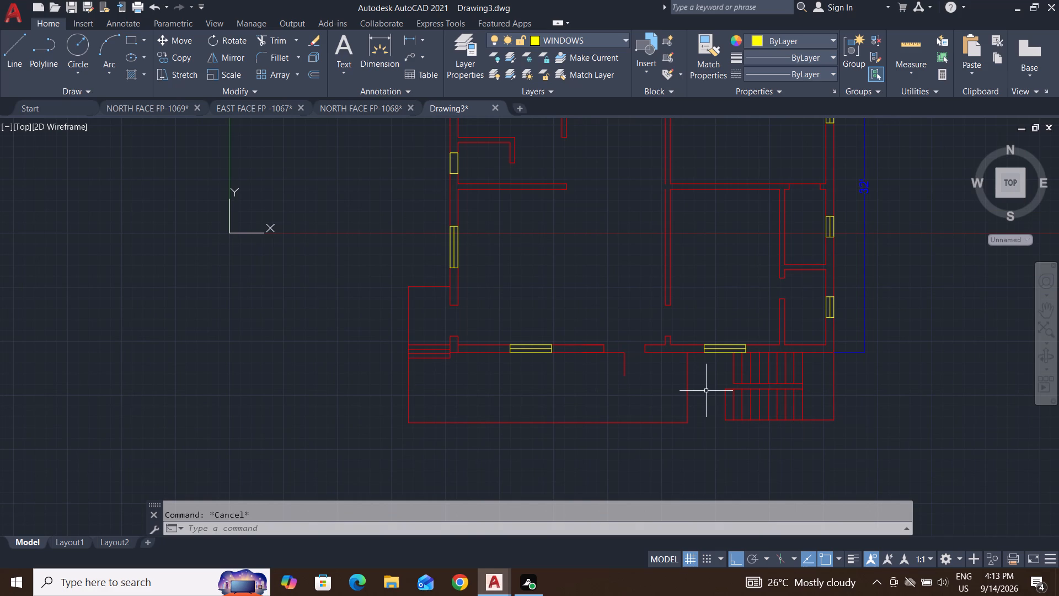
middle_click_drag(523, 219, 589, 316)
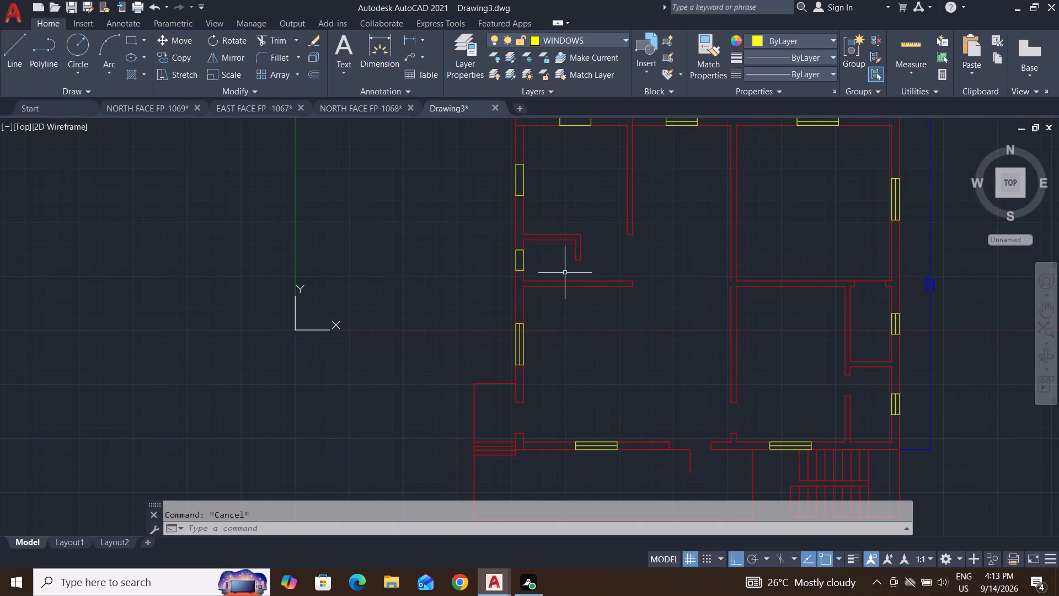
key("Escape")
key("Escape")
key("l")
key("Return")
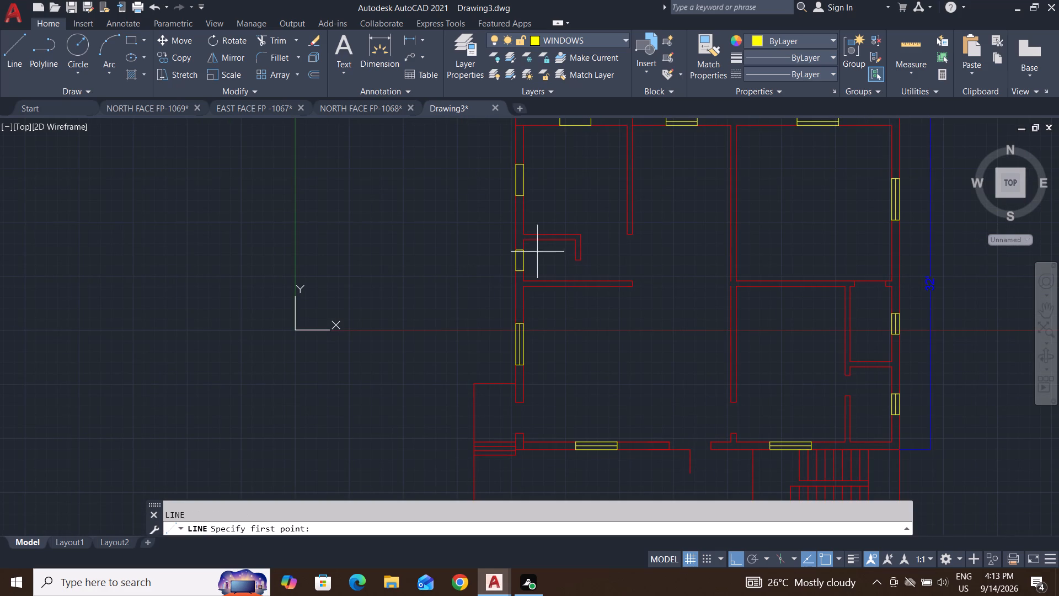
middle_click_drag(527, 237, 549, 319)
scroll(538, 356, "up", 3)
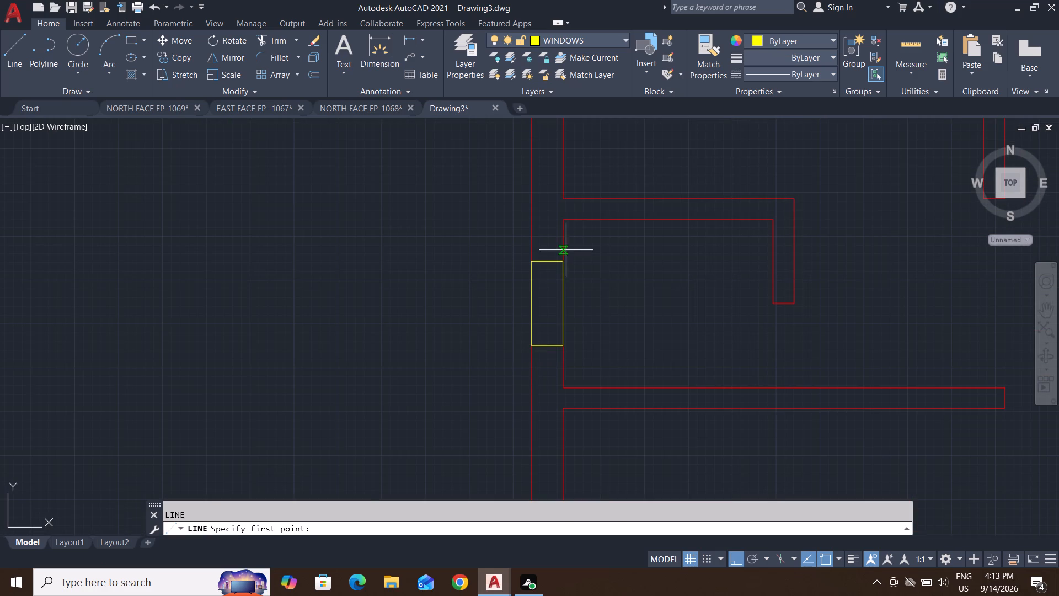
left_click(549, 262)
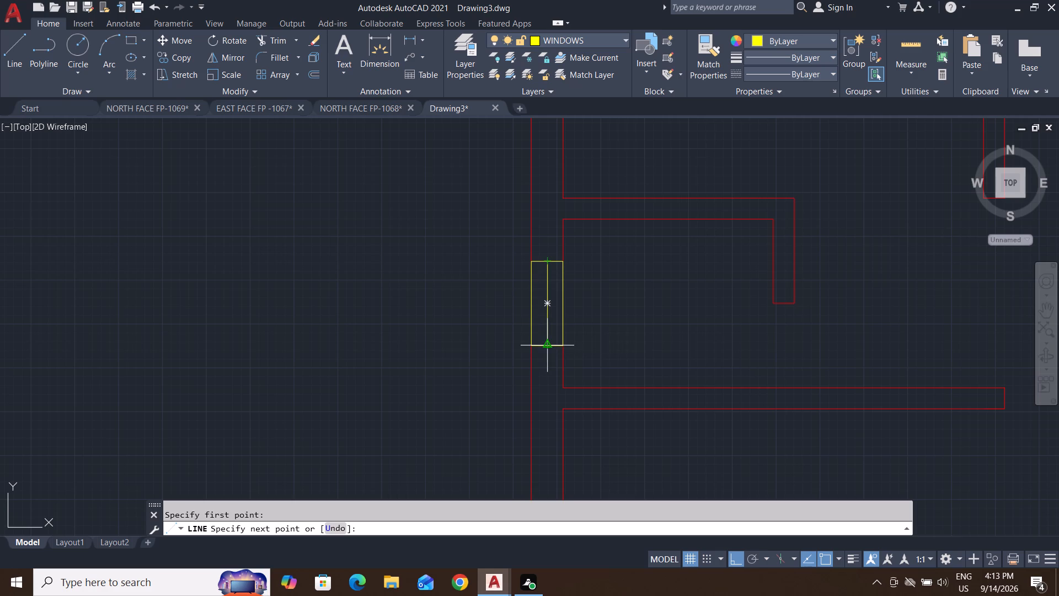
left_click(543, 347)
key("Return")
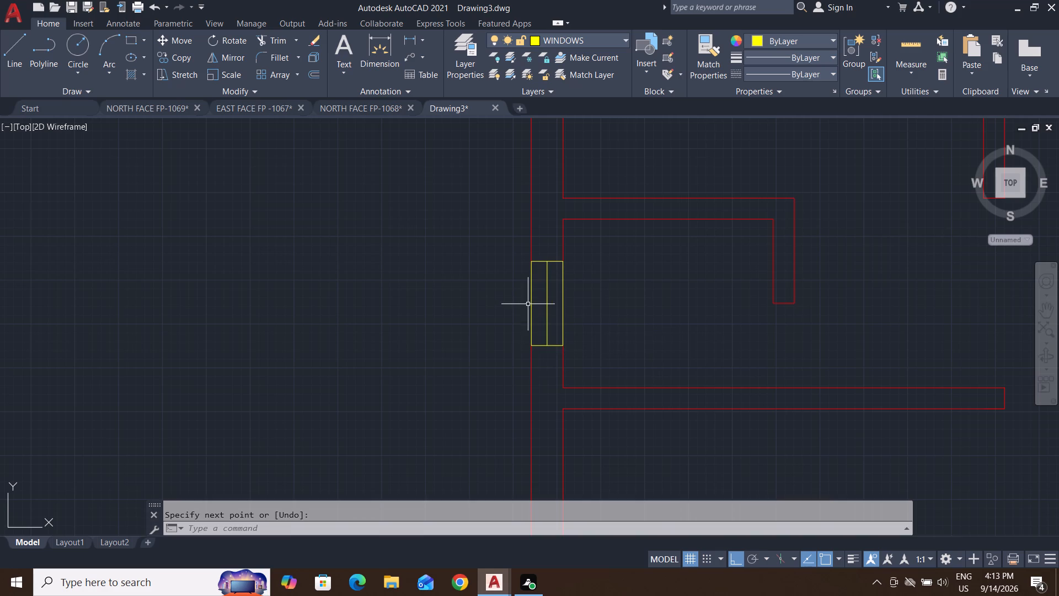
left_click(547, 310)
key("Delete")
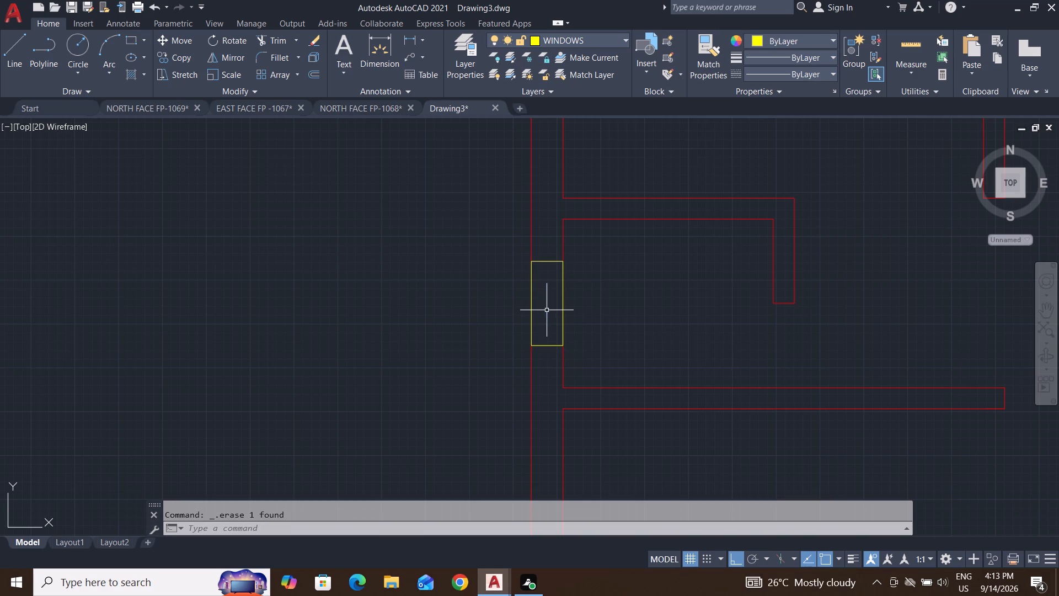
Draw a vertical centre line through the small room's left wall window, from its lower edge midpoint to its upper one.
left_click(14, 46)
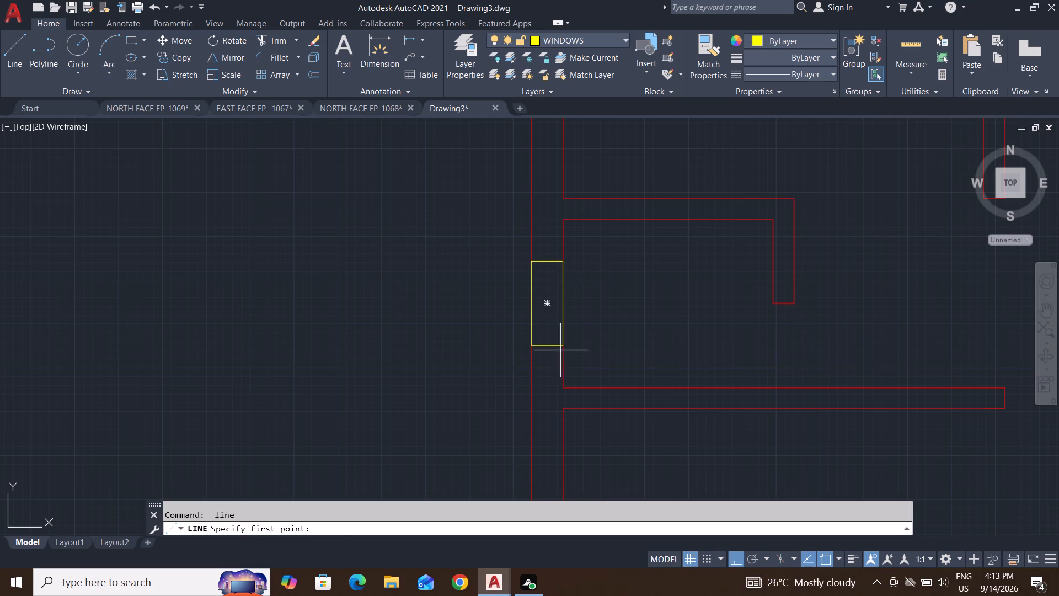
left_click(550, 345)
left_click(548, 260)
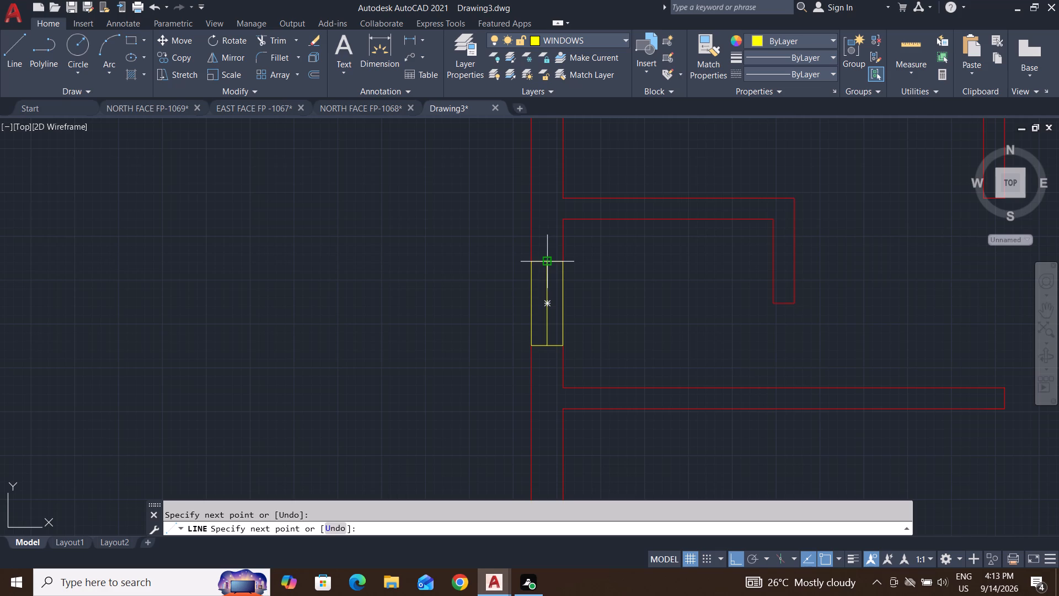
key("Return")
Draw a vertical centre line through the uppermost window on the left wall, between its short-side midpoints.
middle_click_drag(632, 317, 668, 437)
scroll(668, 437, "up", 1)
key("Return")
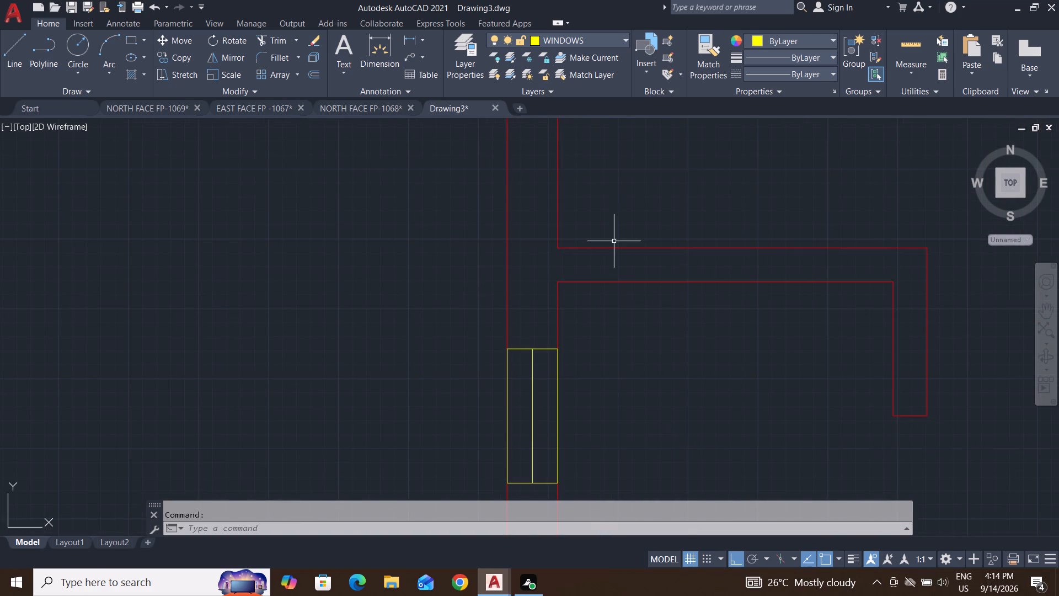
scroll(626, 262, "down", 3)
middle_click_drag(624, 222, 610, 356)
scroll(606, 356, "up", 2)
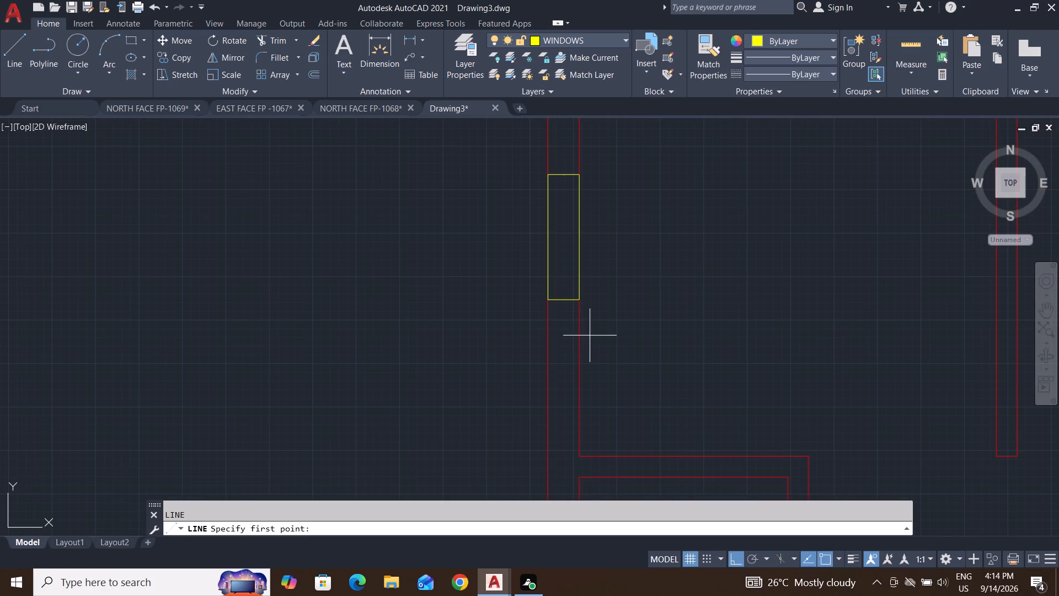
left_click(560, 175)
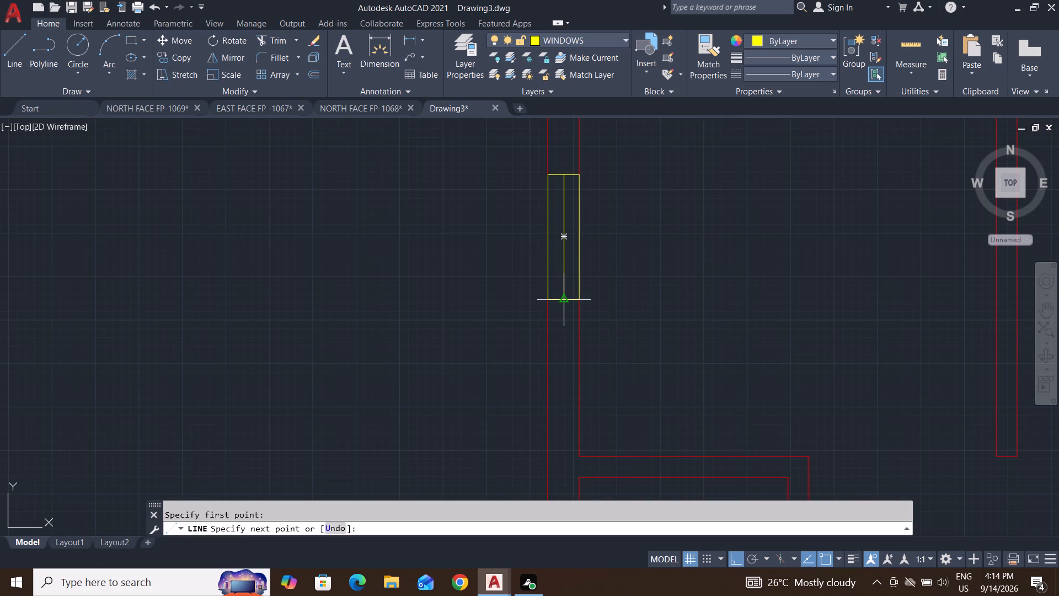
left_click(561, 302)
key("Return")
Draw a horizontal centre line through the leftmost window on the top wall, between its short-side midpoints.
scroll(716, 387, "down", 3)
key("Return")
scroll(767, 241, "up", 1)
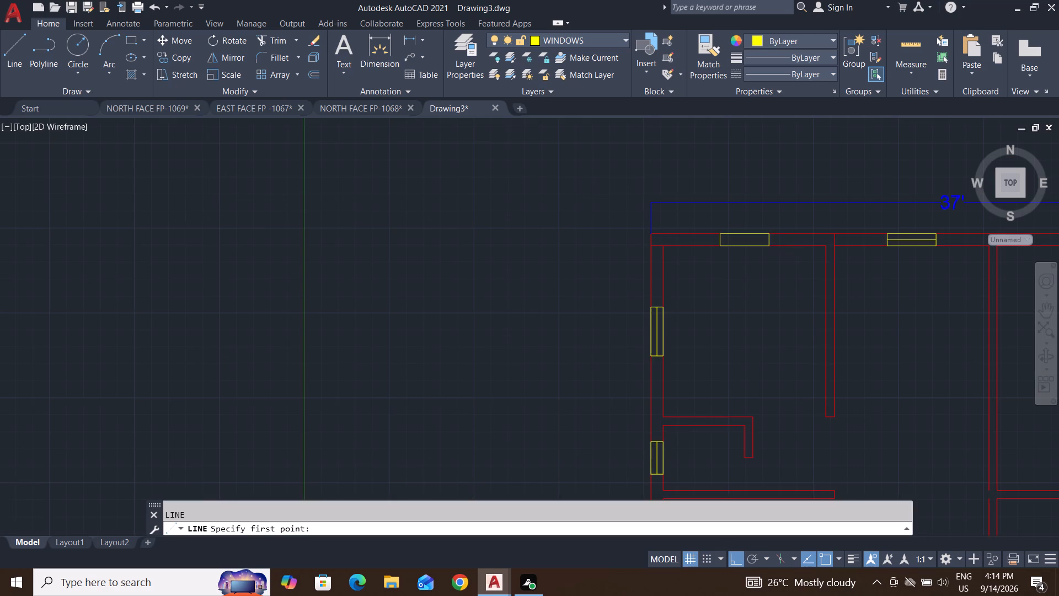
scroll(767, 238, "up", 2)
left_click(569, 240)
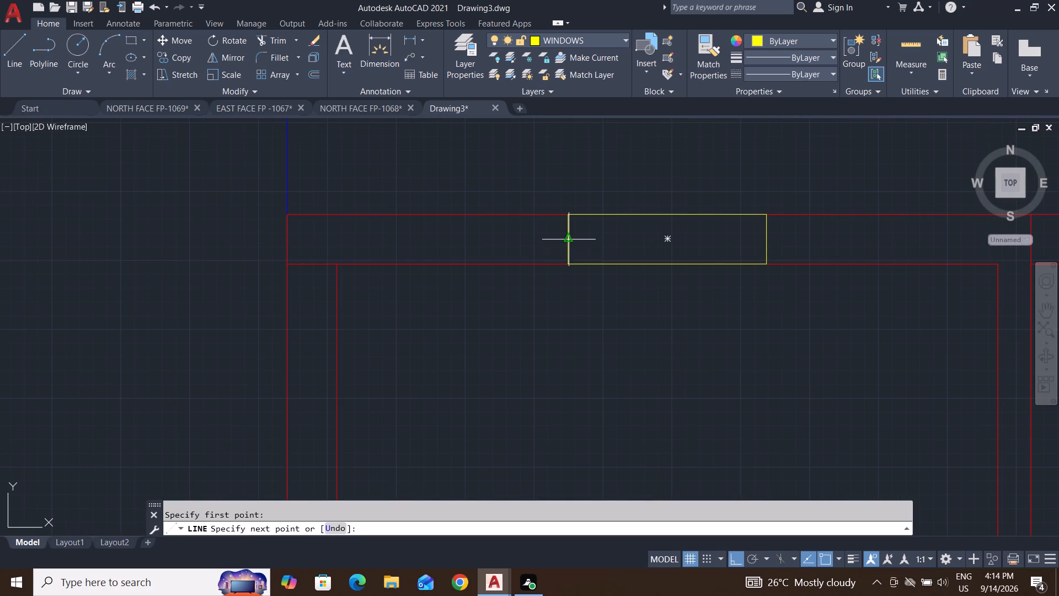
left_click(764, 242)
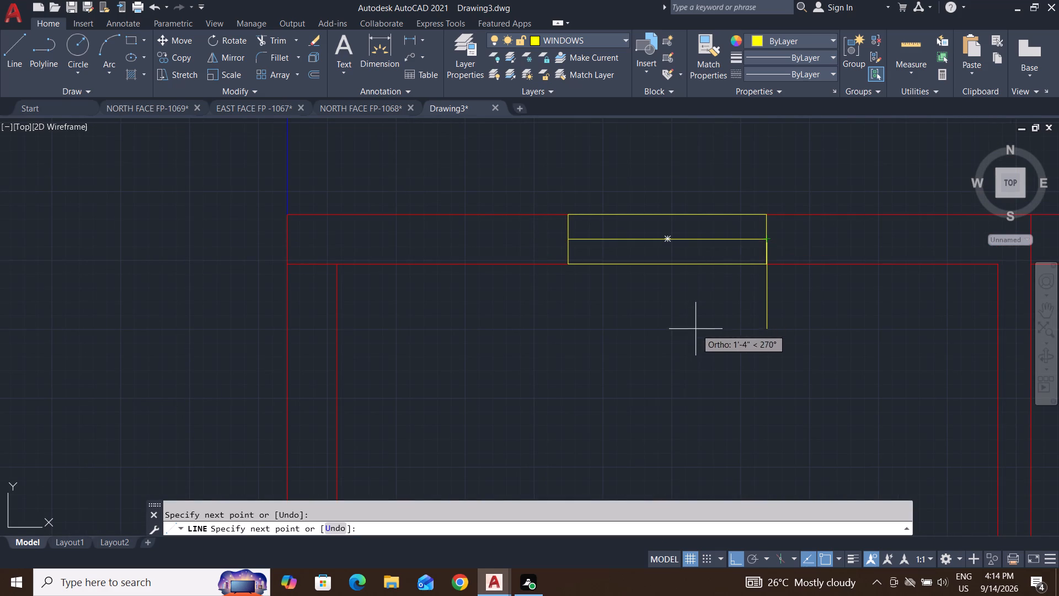
key("Escape")
scroll(700, 335, "down", 5)
key("Escape")
Show the tool palettes and insert the Door - Imperial sample into the drawing.
middle_click_drag(735, 369, 647, 238)
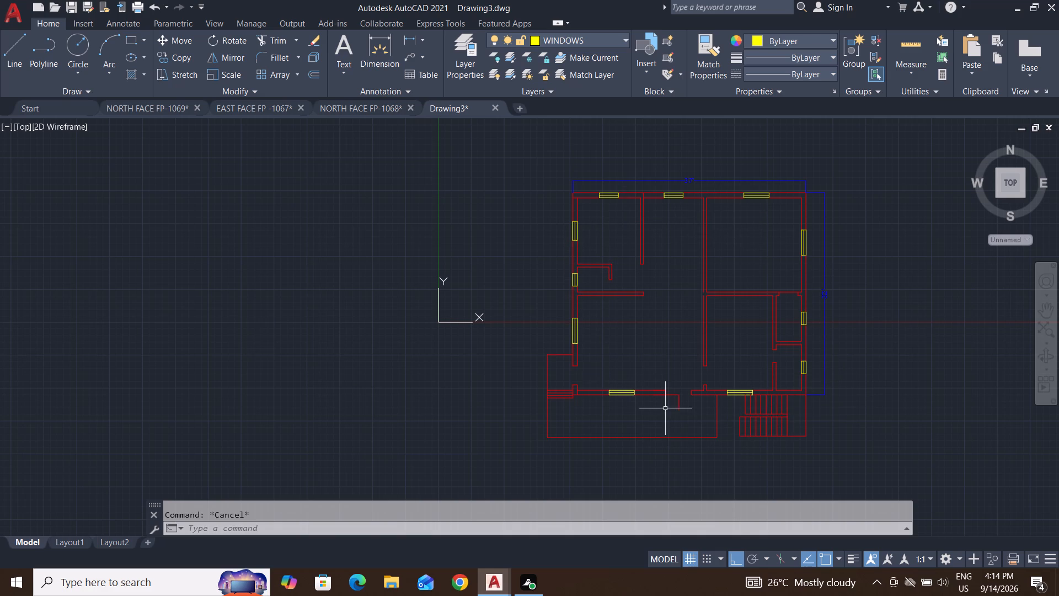
scroll(665, 406, "up", 1)
scroll(665, 406, "down", 1)
key("Escape")
key("Escape")
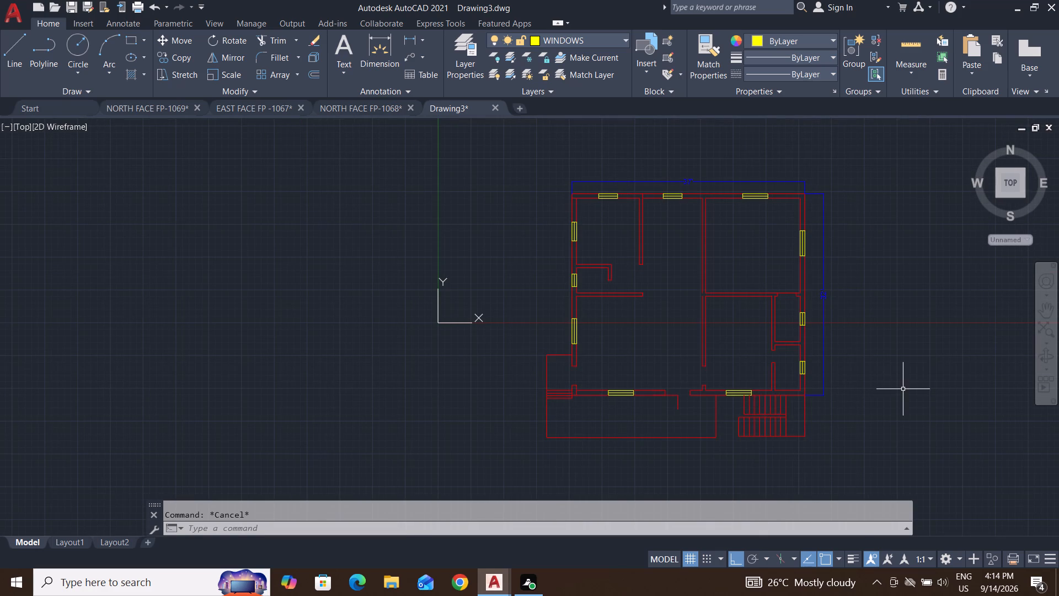
middle_click_drag(906, 389, 731, 357)
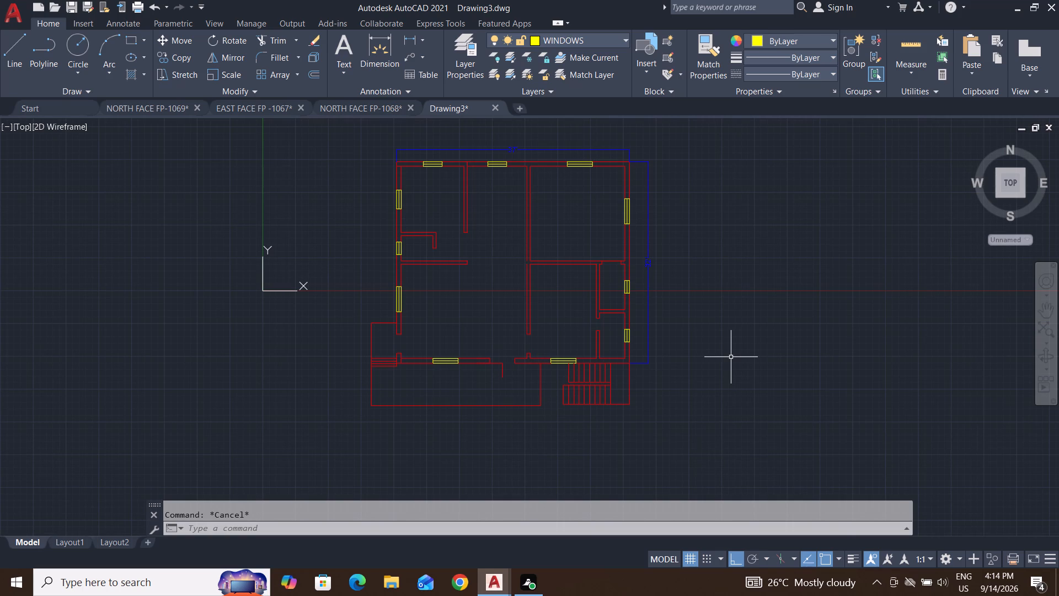
key("ctrl+3")
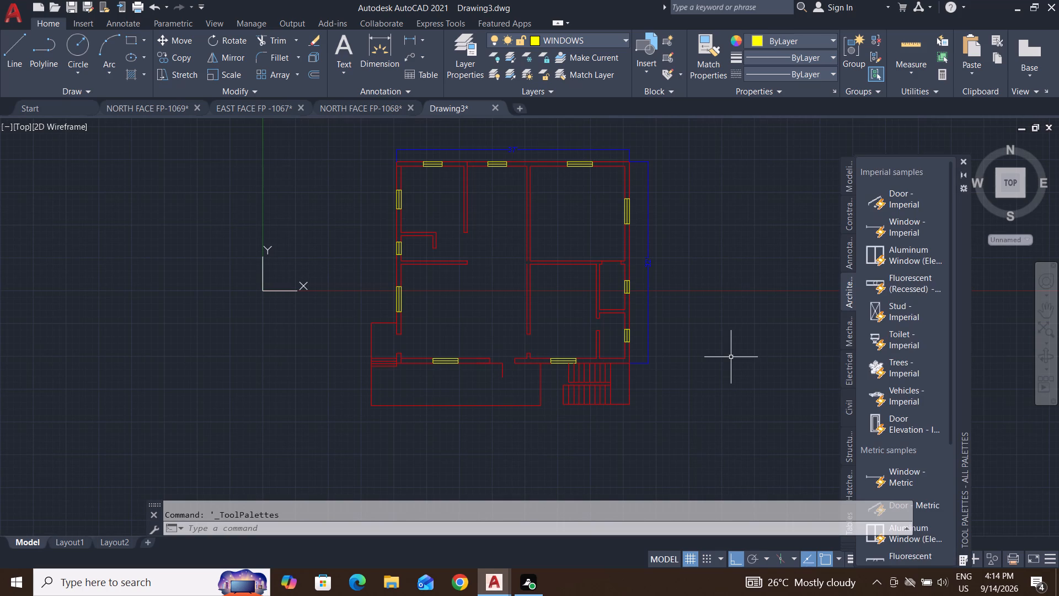
left_click_drag(907, 194, 746, 296)
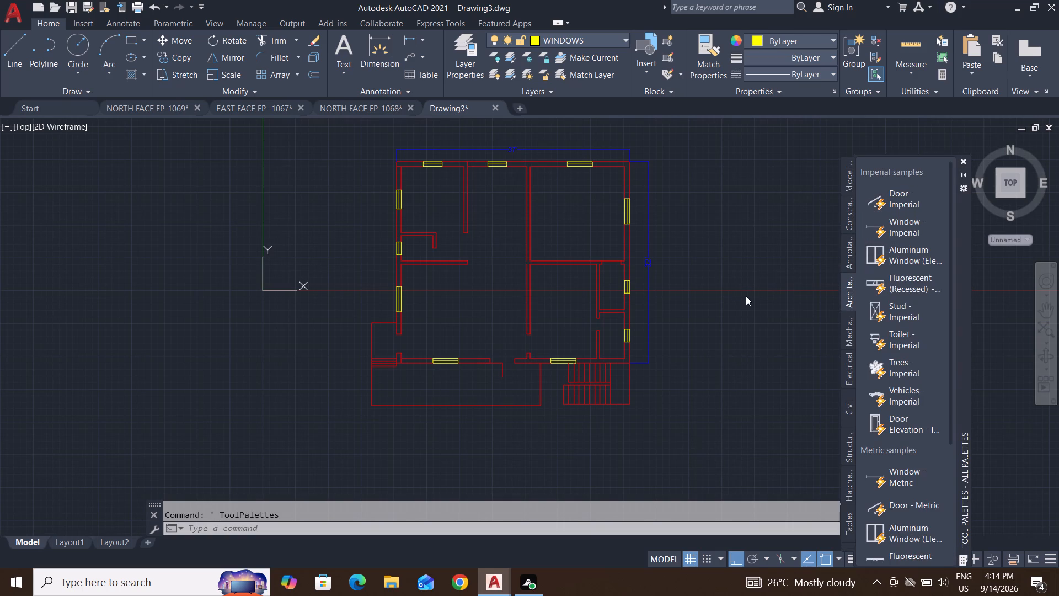
Close the tool palettes.
left_click(965, 160)
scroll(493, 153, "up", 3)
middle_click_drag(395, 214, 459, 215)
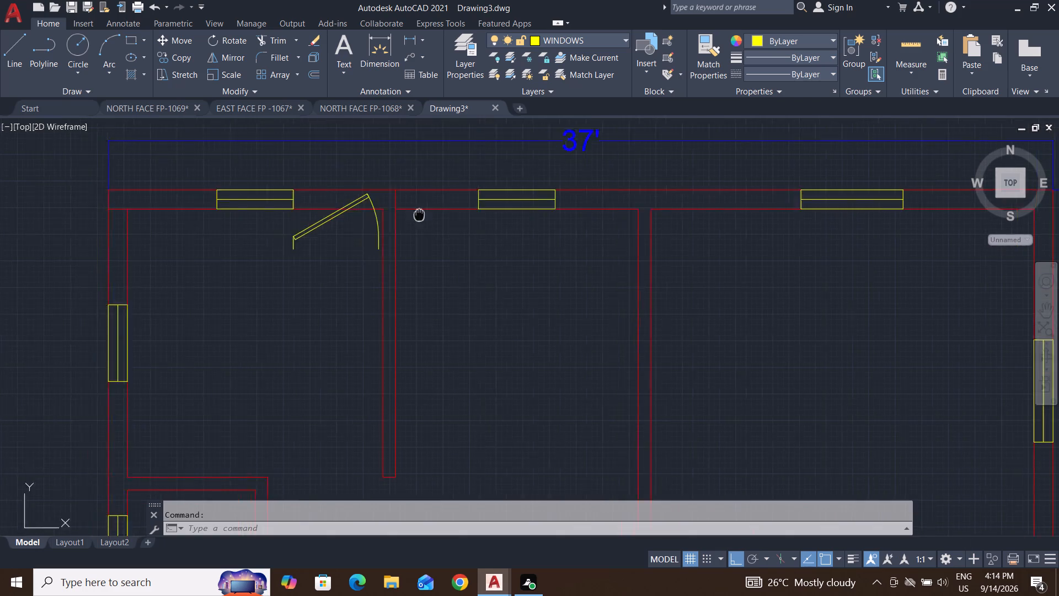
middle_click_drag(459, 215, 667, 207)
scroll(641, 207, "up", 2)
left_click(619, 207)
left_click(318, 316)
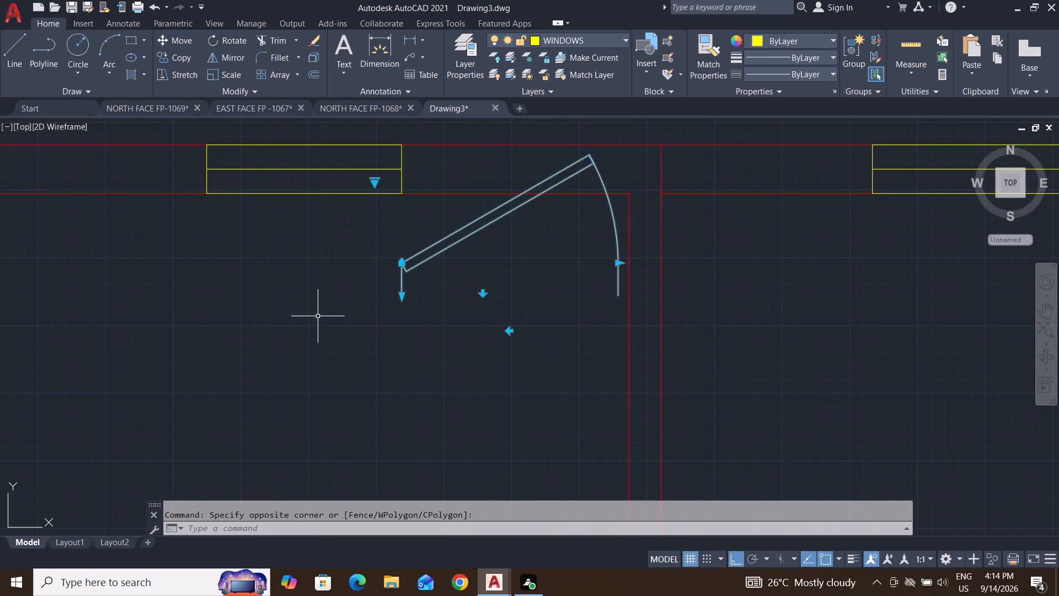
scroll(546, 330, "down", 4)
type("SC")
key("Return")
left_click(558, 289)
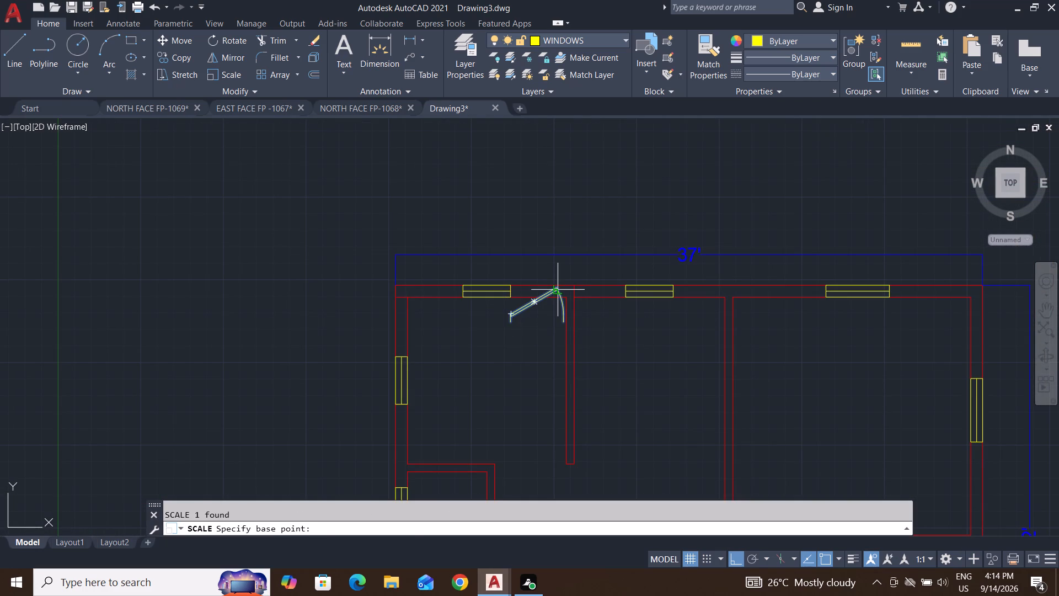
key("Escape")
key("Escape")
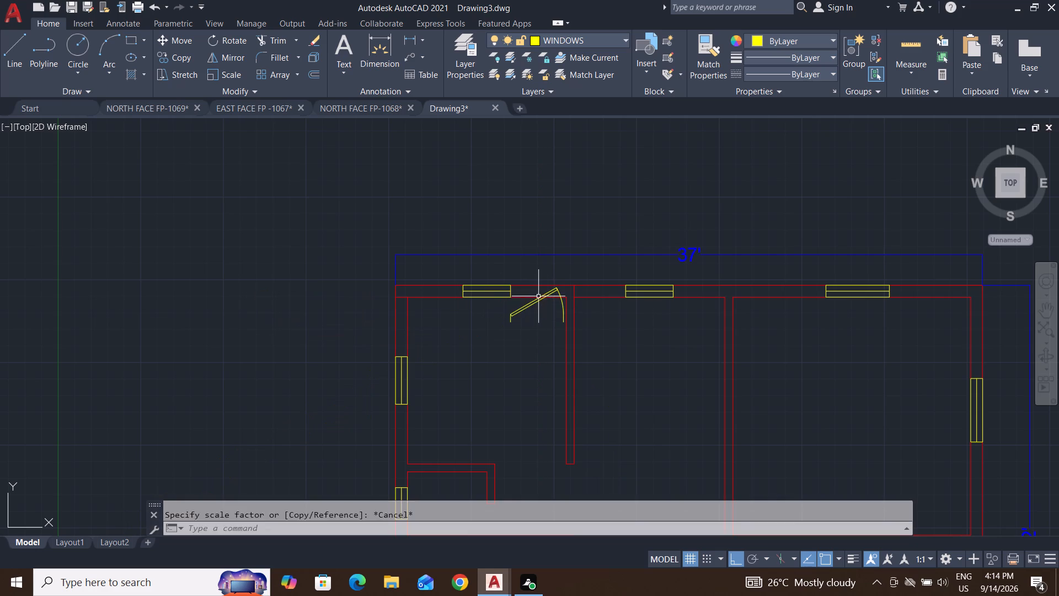
Move the inserted door horizontally about 28'-9" to the left, into the empty area outside the plan.
middle_click_drag(538, 318, 692, 323)
scroll(694, 311, "up", 3)
key("Escape")
key("Escape")
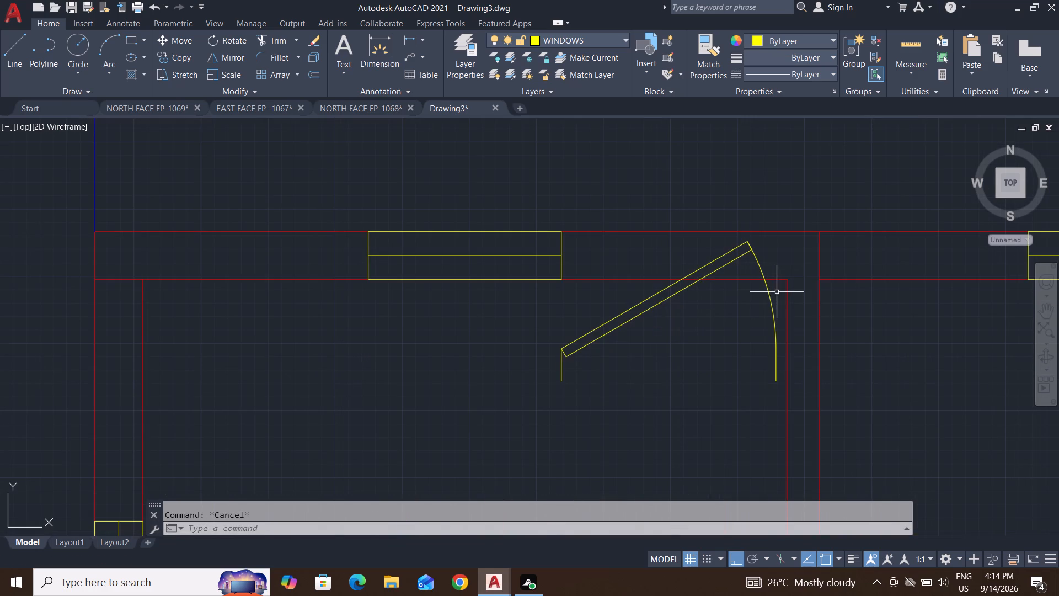
left_click(777, 292)
left_click(558, 406)
key("m")
key("Return")
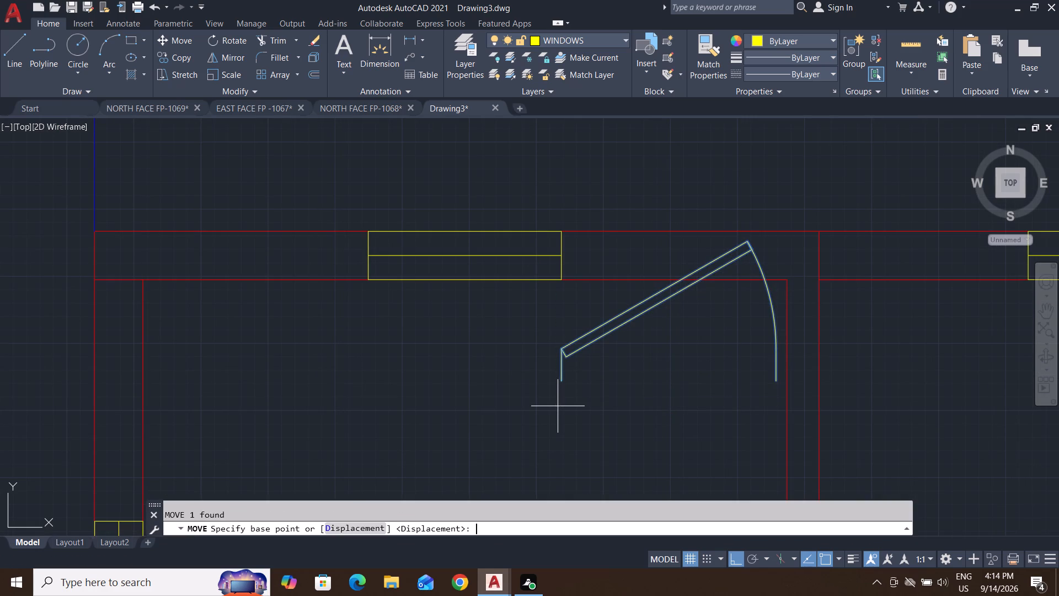
left_click(571, 357)
scroll(623, 367, "down", 4)
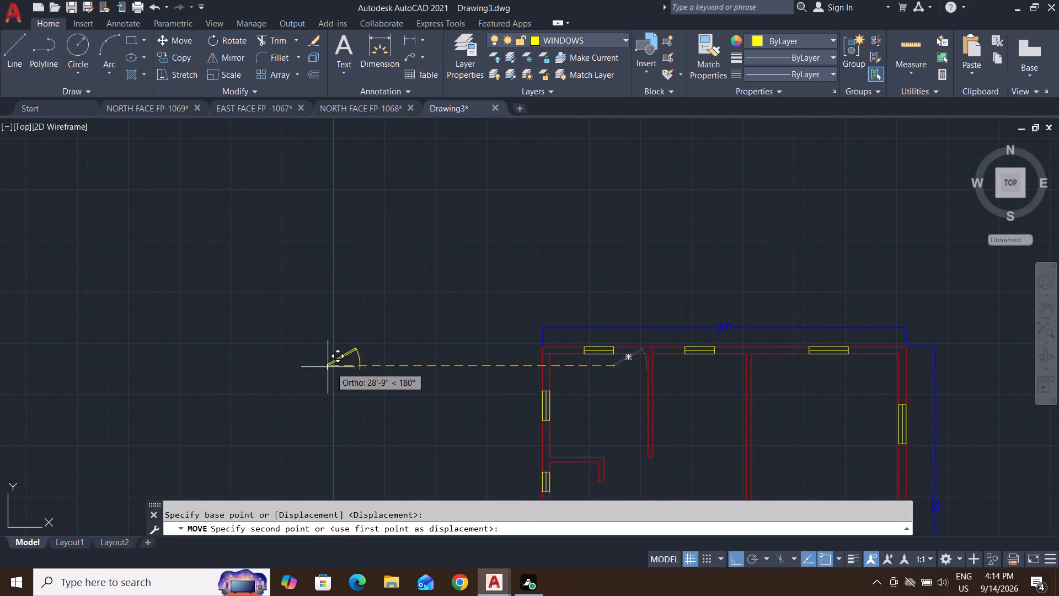
left_click(327, 367)
middle_click_drag(436, 413, 569, 378)
key("Escape")
key("Escape")
key("Escape")
Set the door block's opening angle so that its leaf stands perpendicular to the opening.
left_click(516, 274)
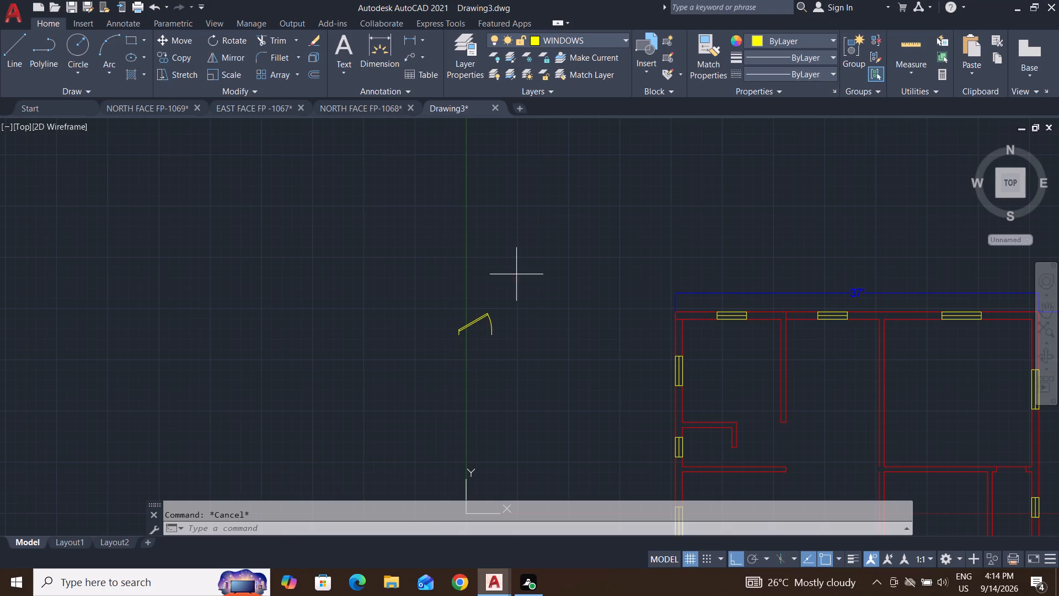
left_click(371, 390)
scroll(442, 315, "up", 3)
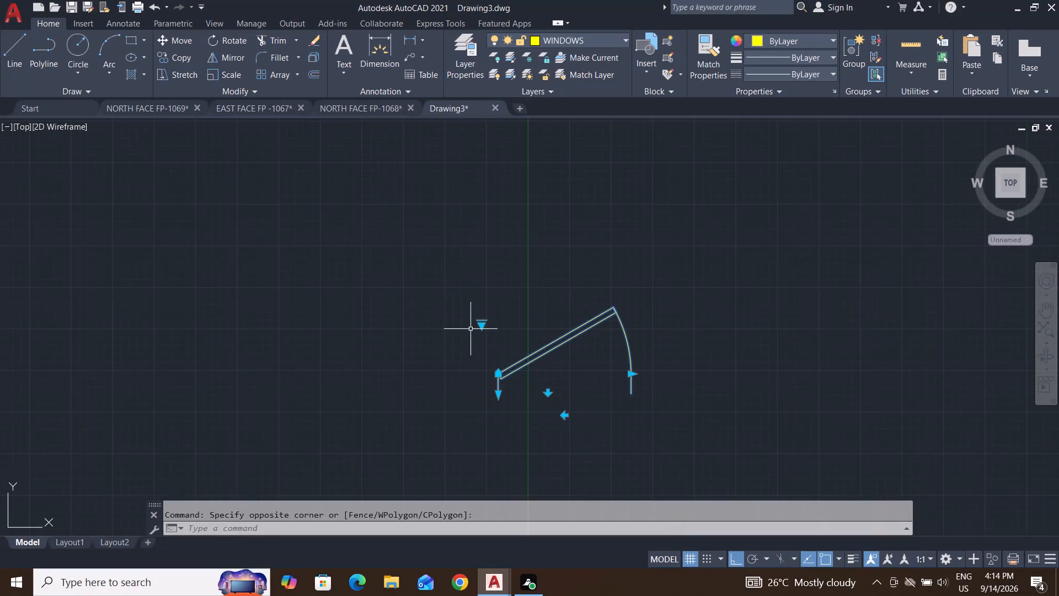
left_click(483, 327)
left_click(523, 369)
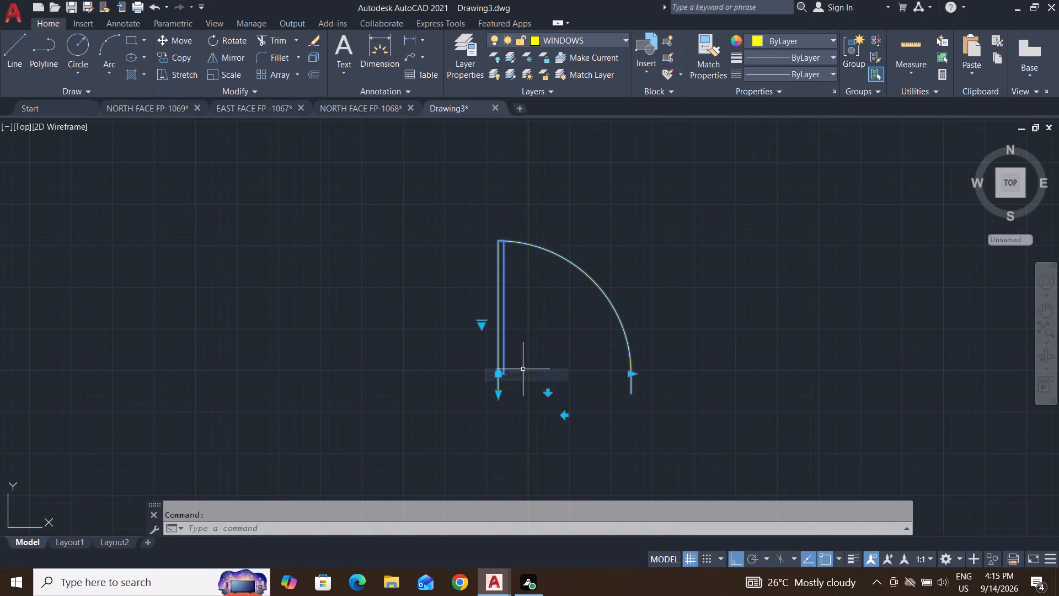
scroll(535, 430, "down", 1)
key("Escape")
key("Escape")
Mirror the door about a vertical line on its left side, keeping the source door.
scroll(617, 410, "down", 4)
middle_click_drag(621, 411, 581, 352)
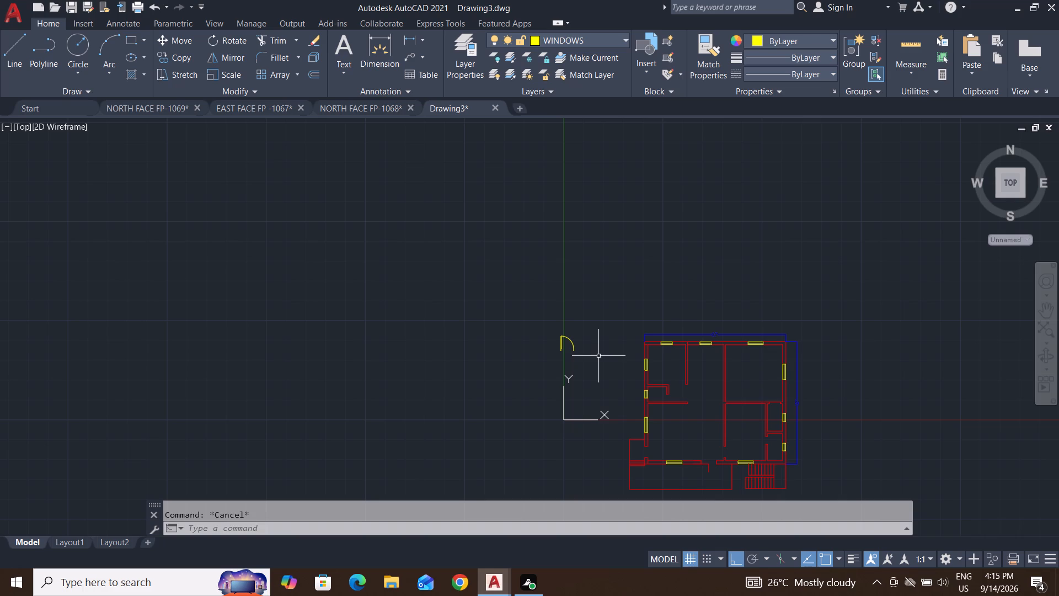
left_click(584, 321)
left_click(478, 408)
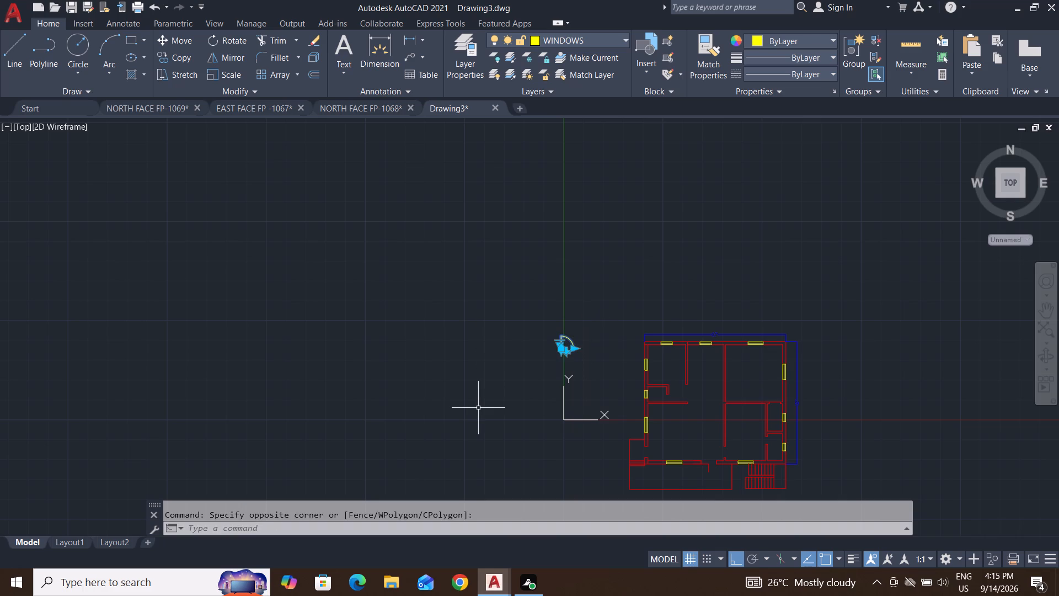
type("MI")
key("Return")
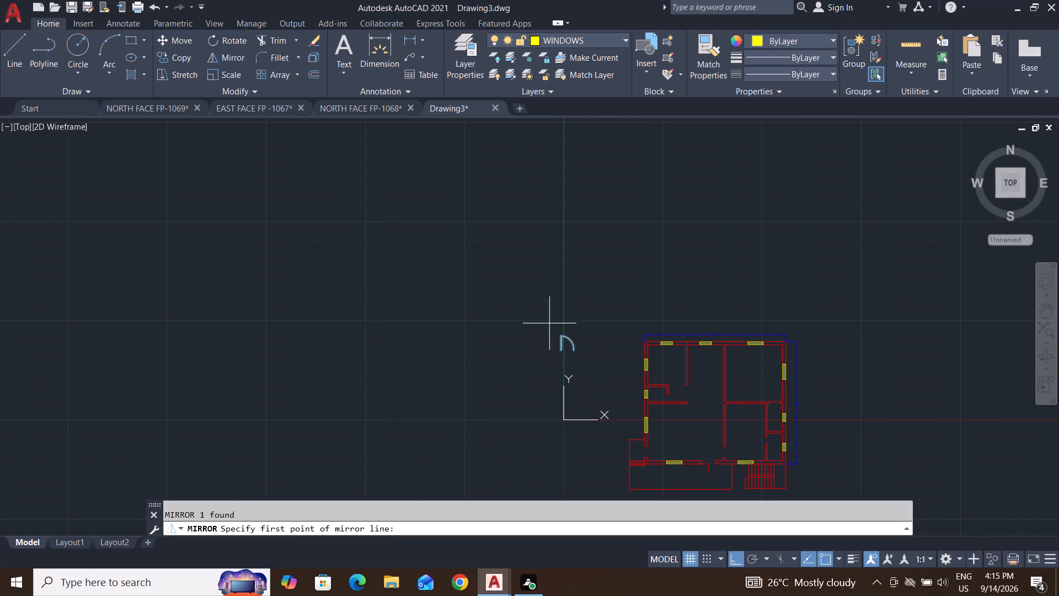
scroll(555, 349, "up", 3)
left_click(540, 236)
left_click(523, 455)
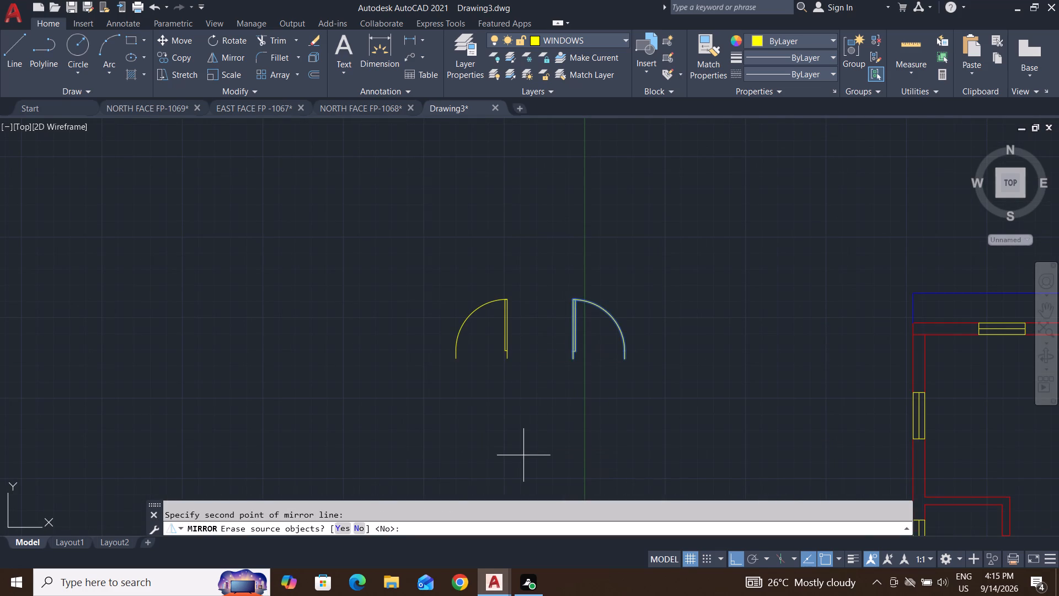
key("Return")
scroll(646, 342, "down", 3)
middle_click_drag(646, 342, 651, 264)
key("Escape")
key("Escape")
Mirror the left door about a horizontal line below it, keeping the source door.
scroll(651, 264, "up", 2)
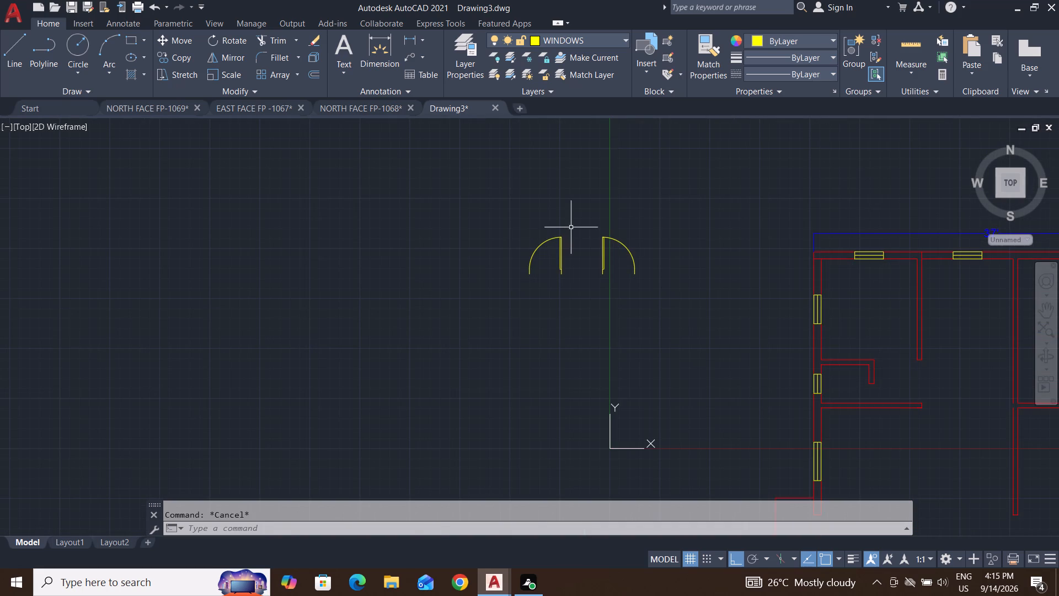
left_click(572, 227)
left_click(448, 323)
type("MI")
key("Return")
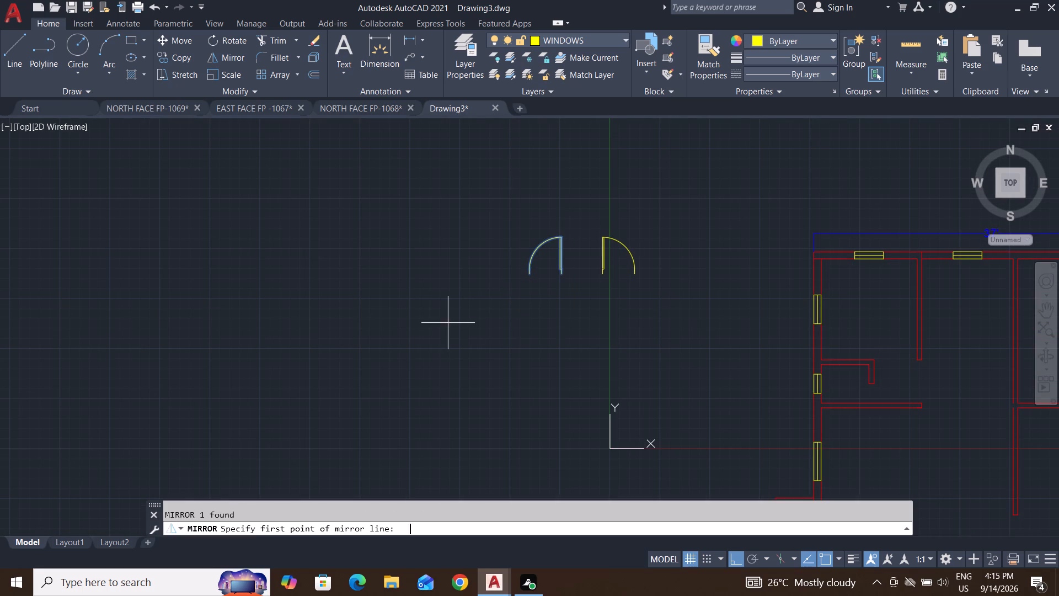
left_click(464, 299)
left_click(740, 300)
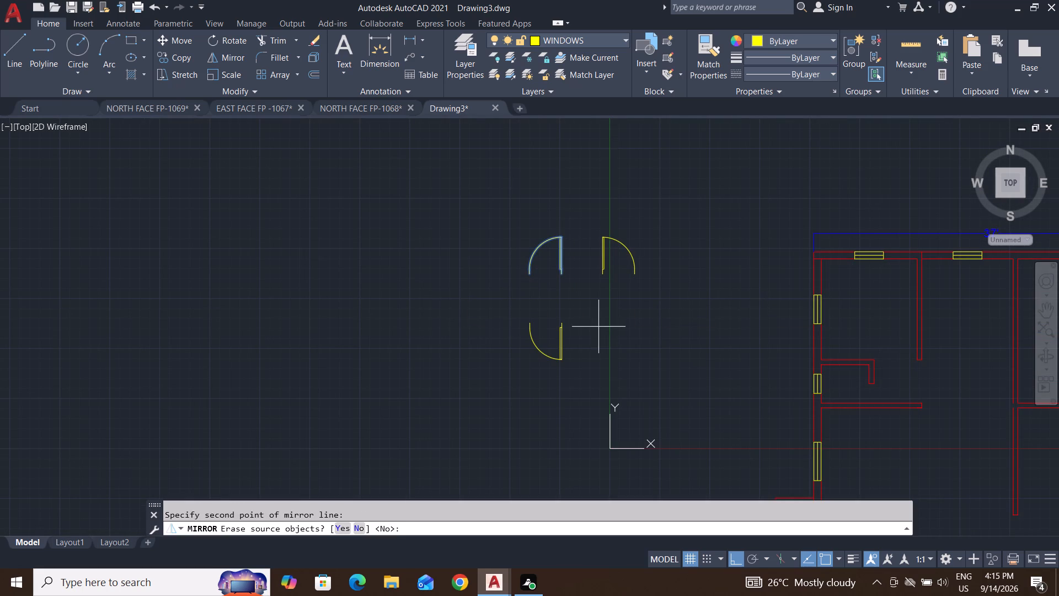
key("Return")
Rotate the lower door copy 90° counter-clockwise about its hinge-side upper end.
left_click(629, 298)
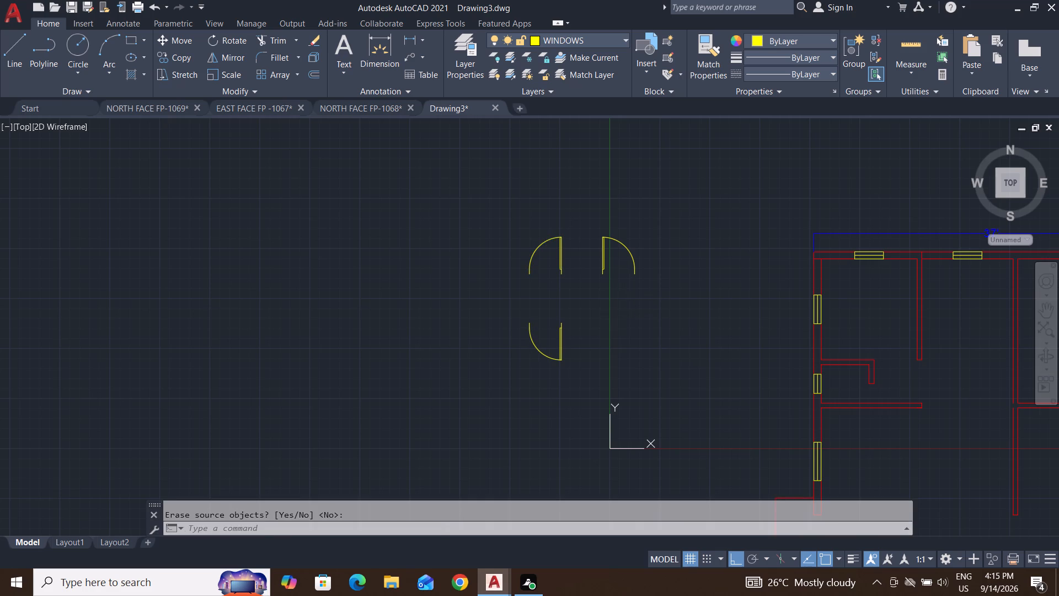
left_click(434, 425)
type("RO")
key("Return")
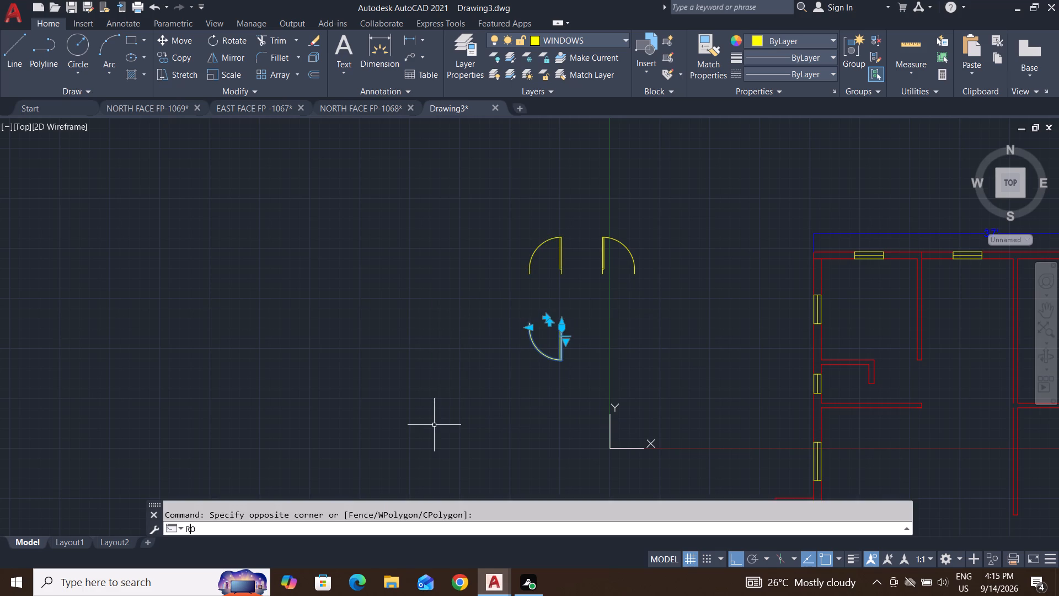
left_click(560, 322)
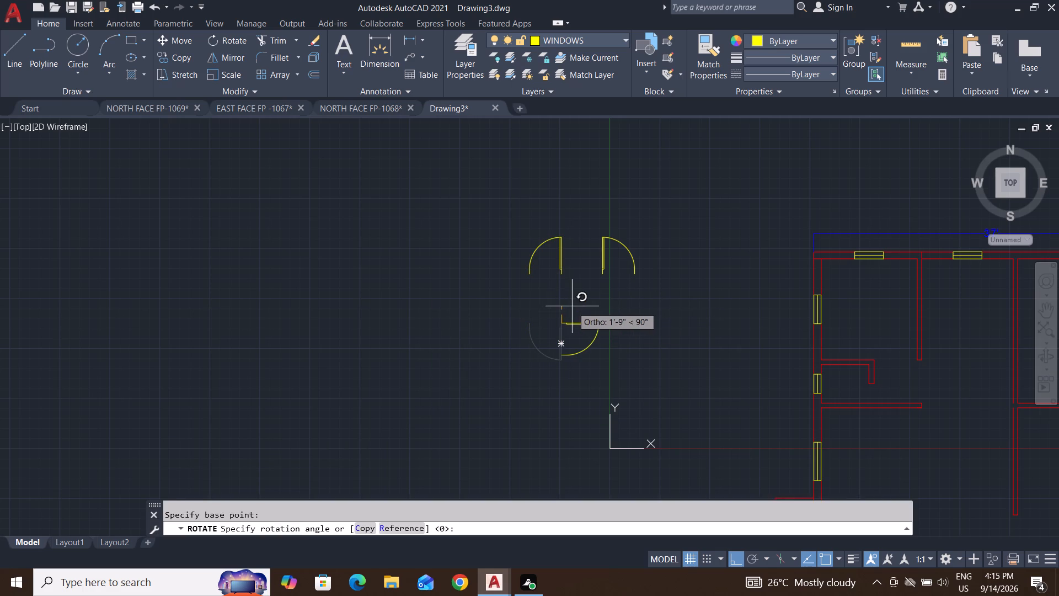
left_click(573, 306)
left_click(634, 312)
key("Escape")
key("Escape")
key("Escape")
key("Escape")
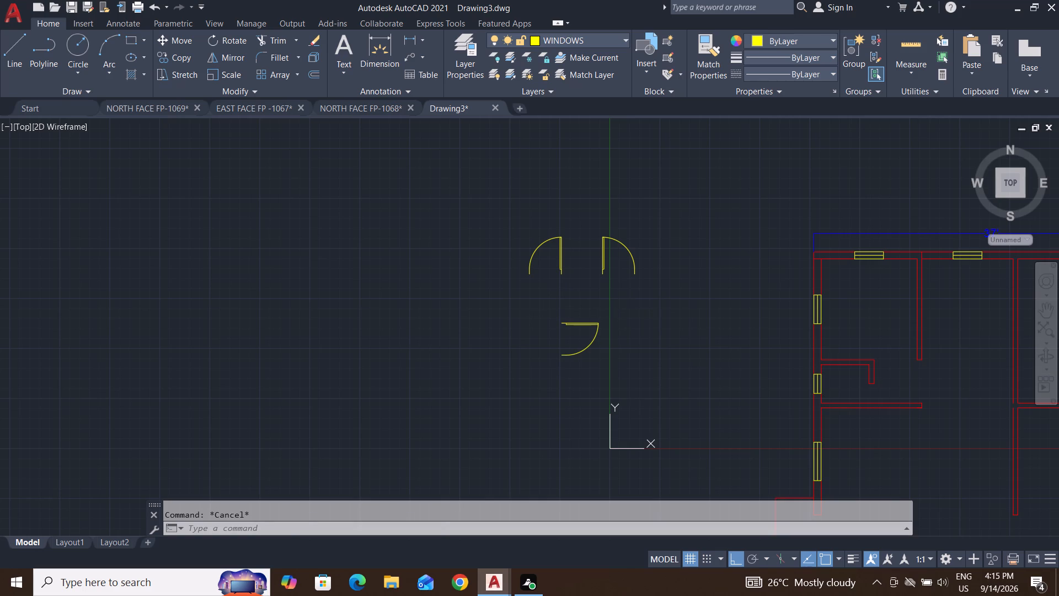
Move the rotated door horizontally about 31'-11" to the right, into the plan above the small room's opening.
left_click(642, 307)
left_click(529, 376)
key("m")
key("Return")
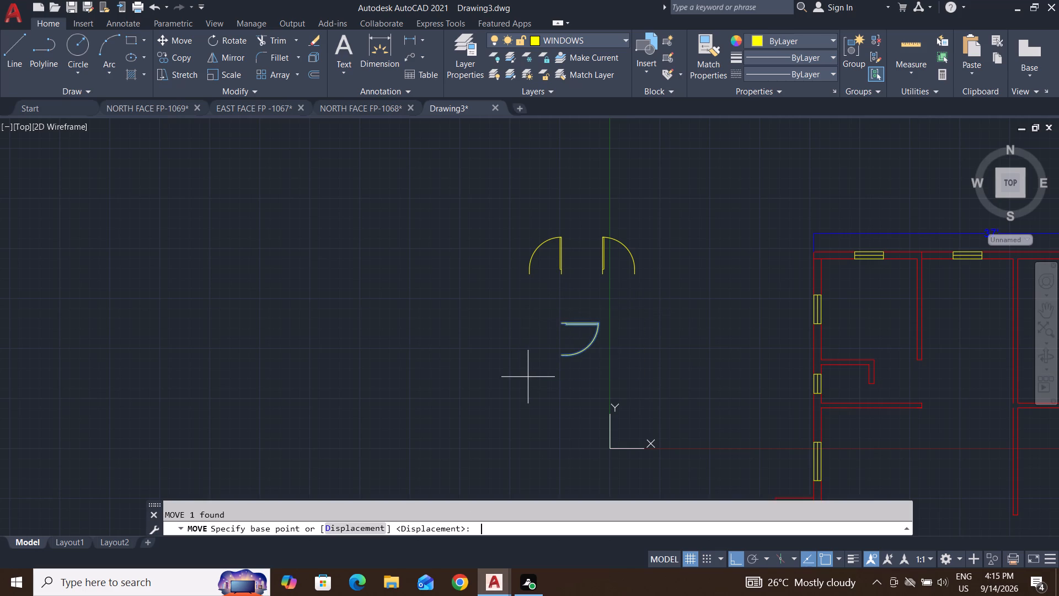
scroll(580, 339, "up", 3)
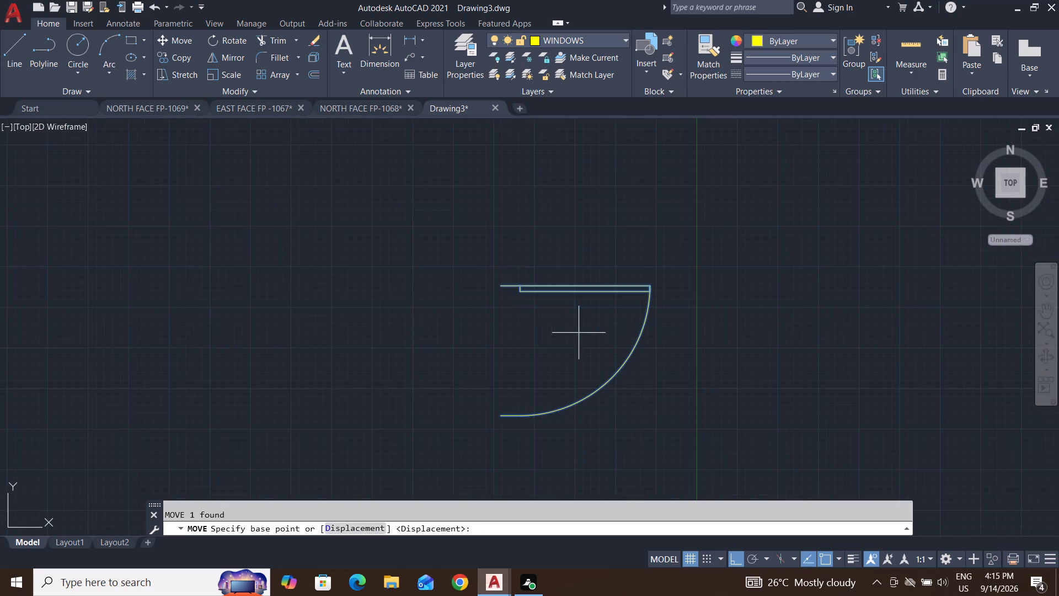
left_click(504, 286)
scroll(504, 286, "down", 3)
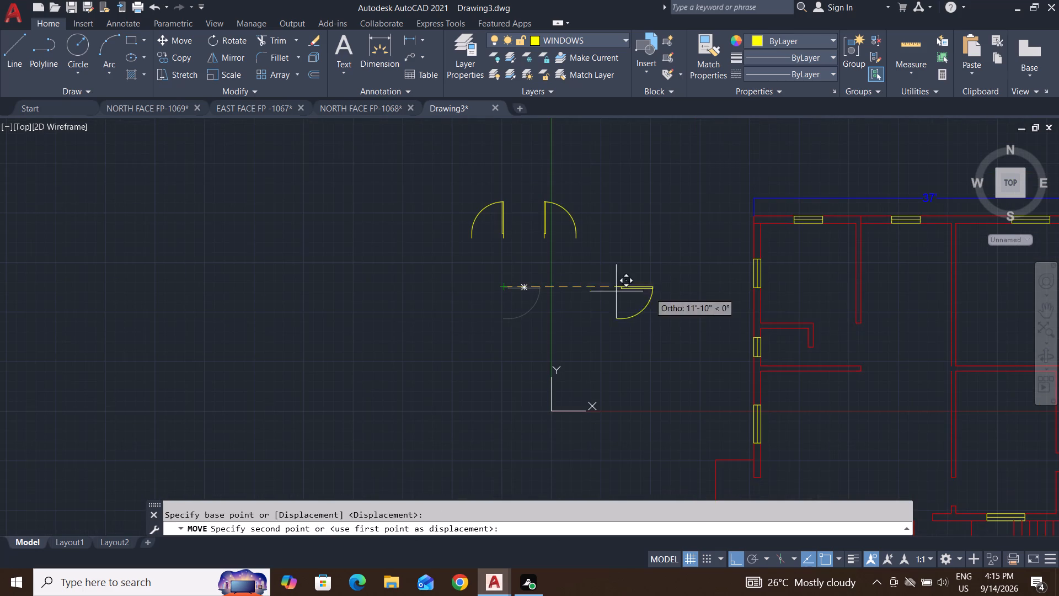
scroll(812, 336, "up", 2)
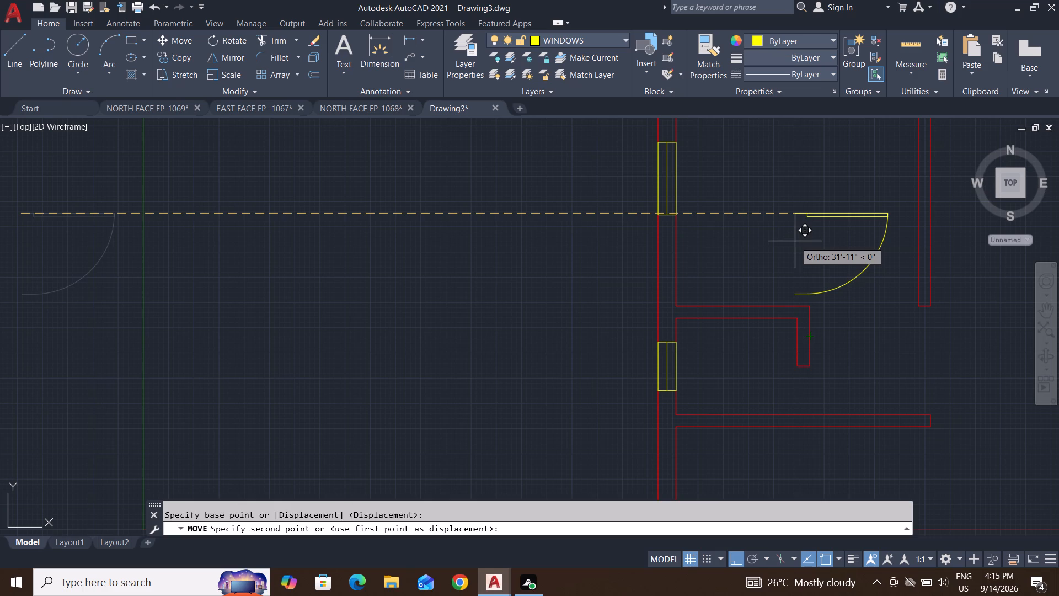
left_click(795, 241)
Move the door straight down so its lower jamb end meets the small room's bottom wall line.
left_click(906, 196)
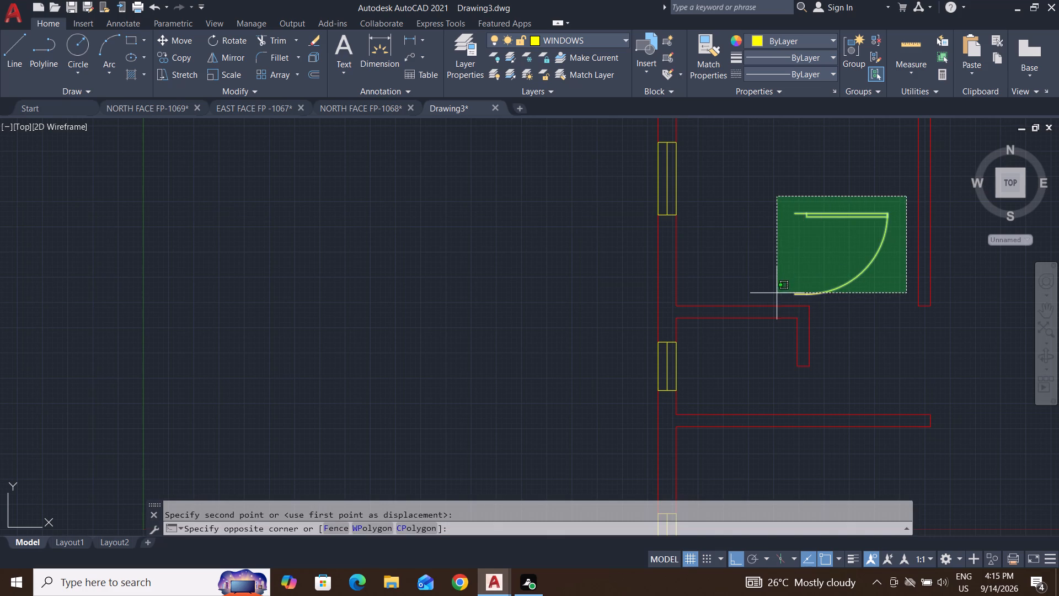
left_click(763, 298)
key("m")
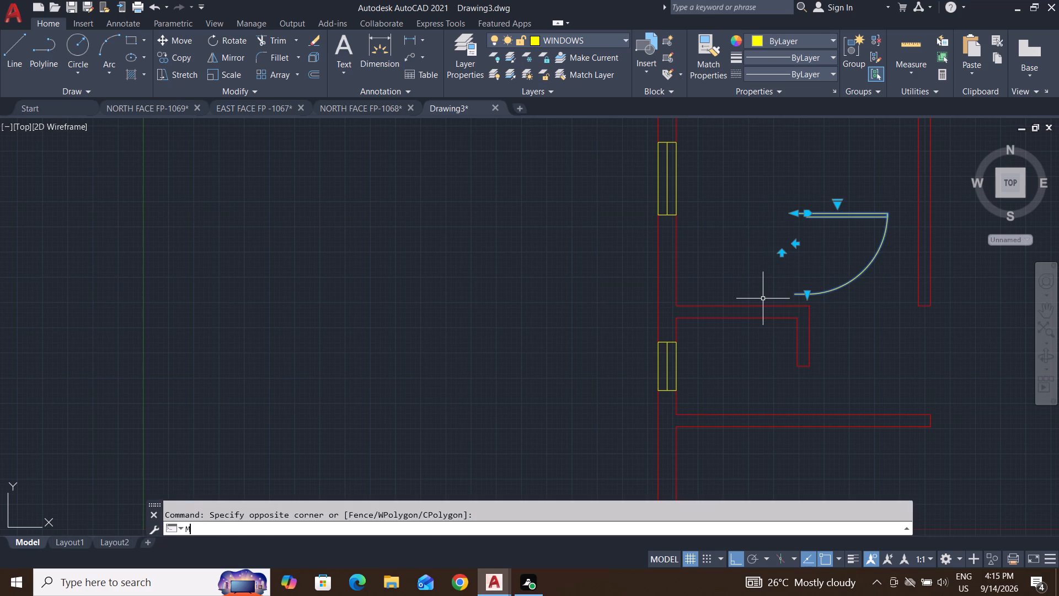
key("Return")
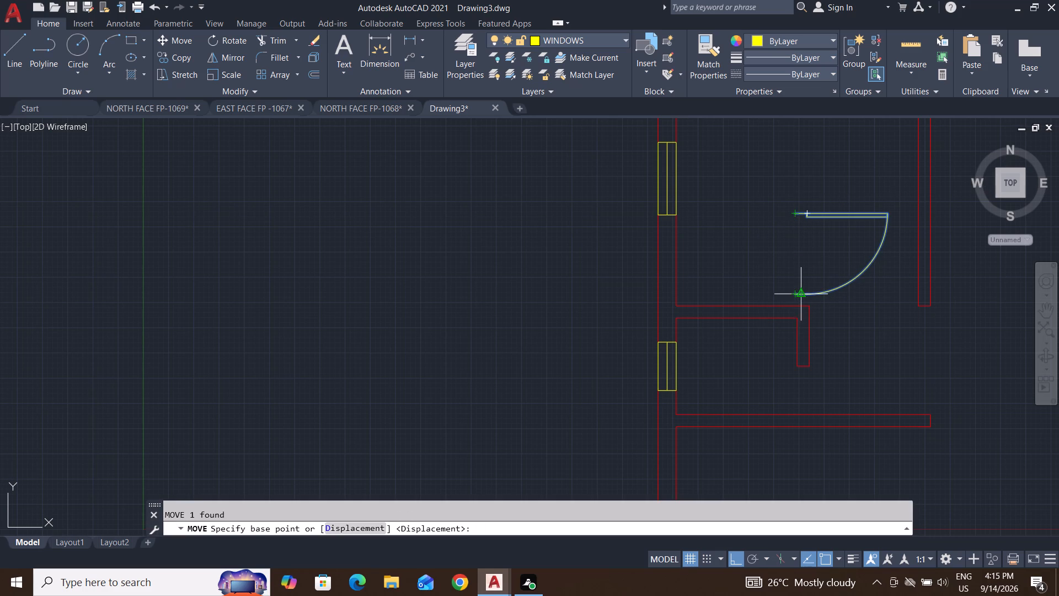
left_click(793, 292)
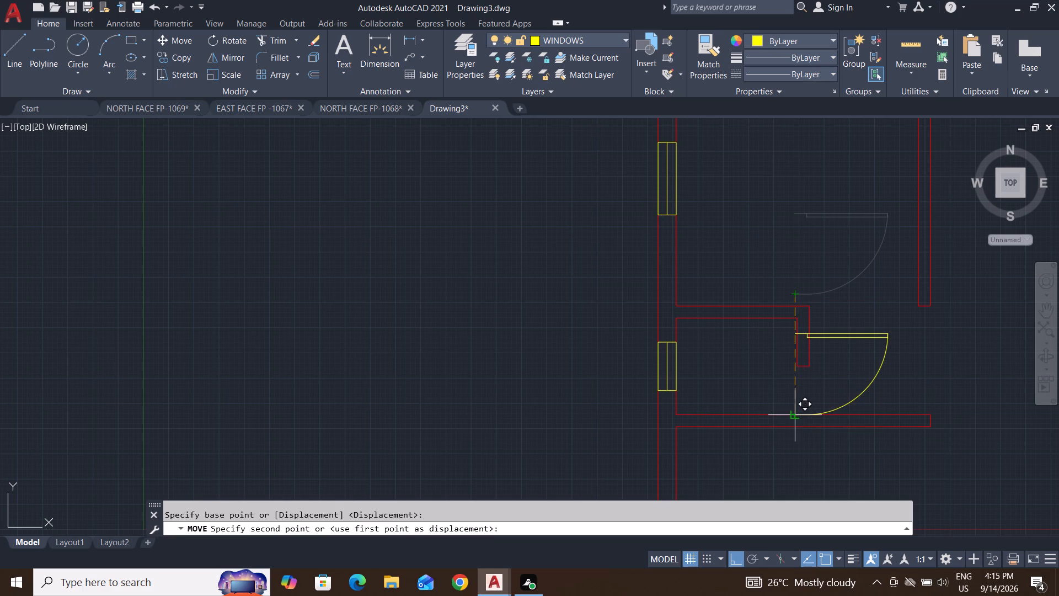
left_click(794, 417)
Shift the door slightly right so its upper jamb end meets the inner face of the small room's short wall stub.
left_click(898, 322)
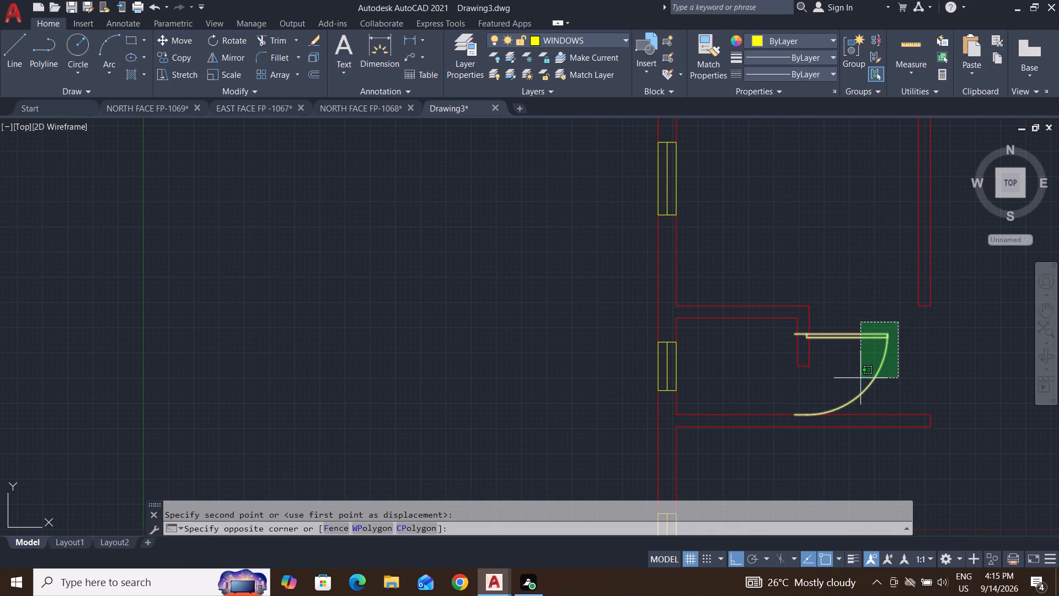
left_click(832, 398)
scroll(826, 357, "up", 3)
scroll(827, 354, "down", 2)
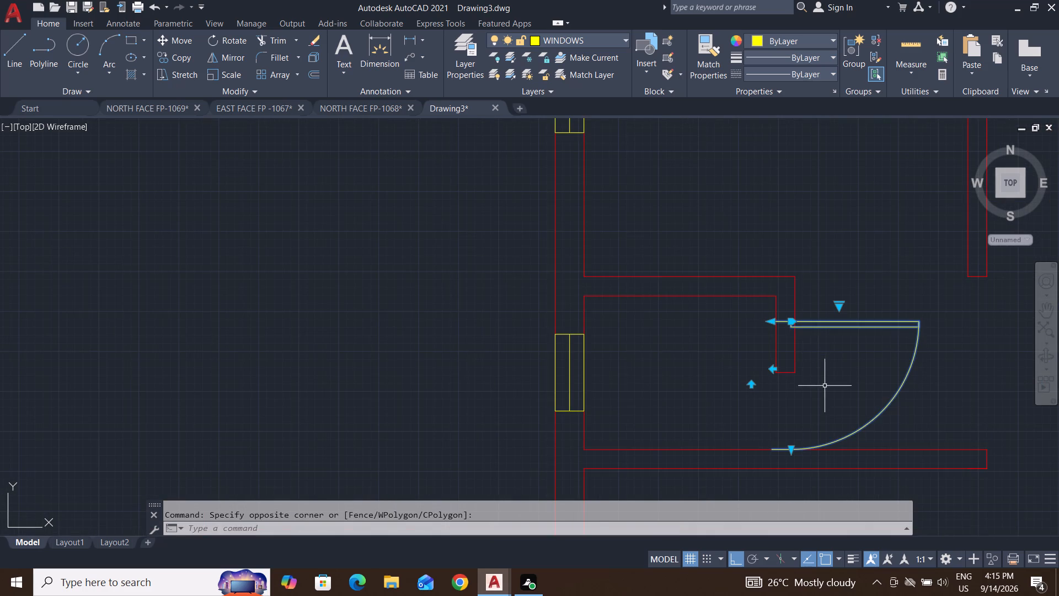
middle_click_drag(825, 386, 827, 375)
key("m")
key("Return")
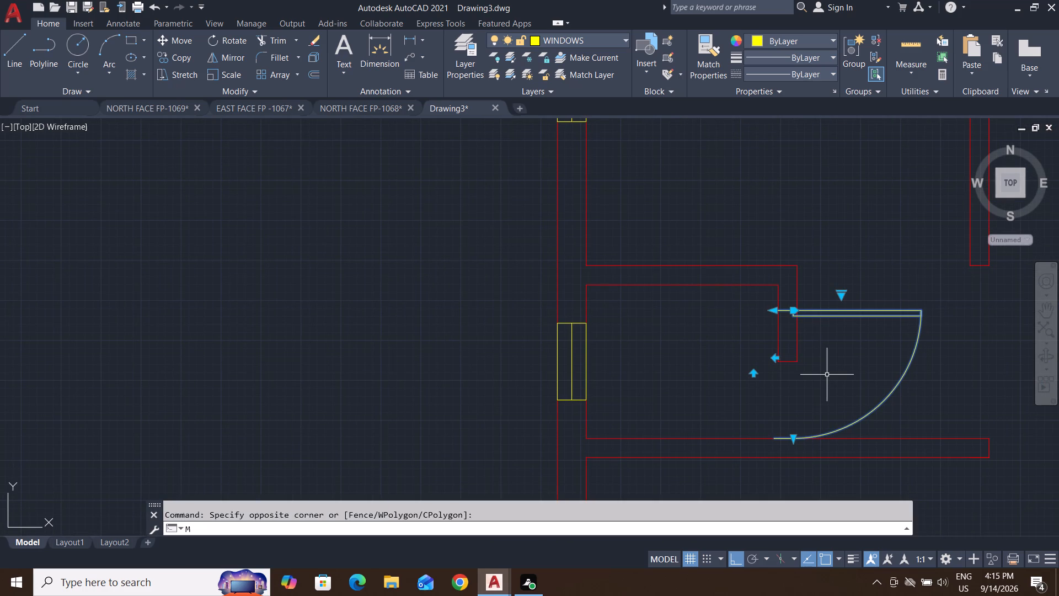
left_click(772, 312)
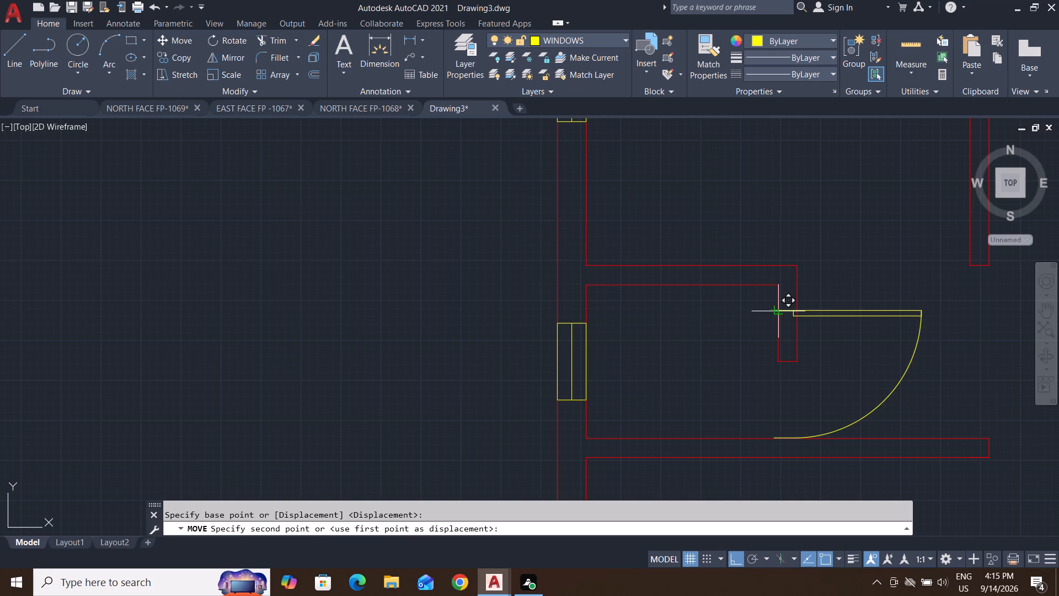
left_click(780, 311)
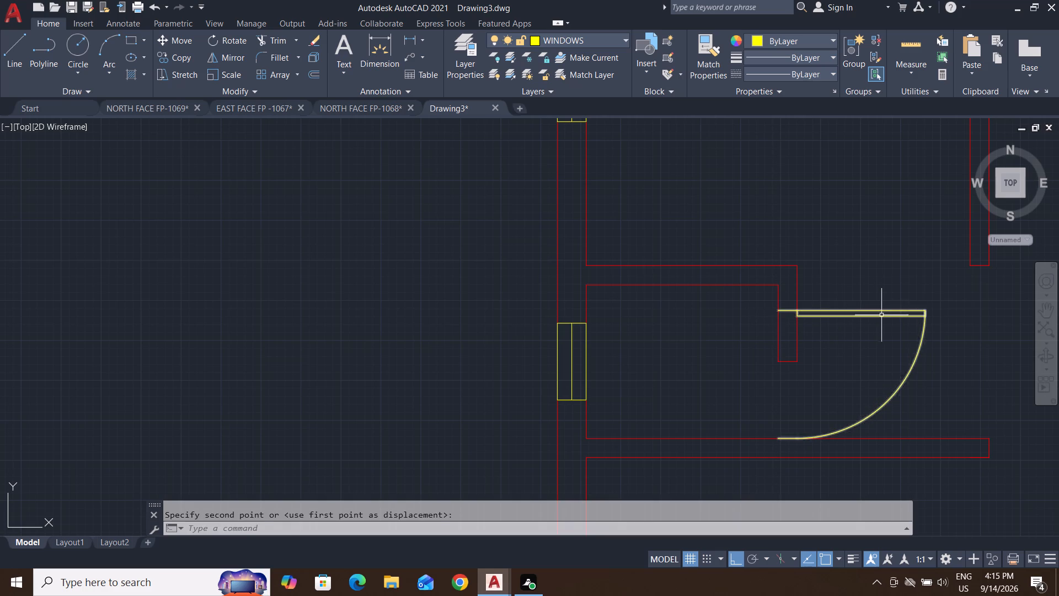
Explode the door block at the small room's opening into separate objects.
left_click(886, 302)
left_click(852, 360)
key("x")
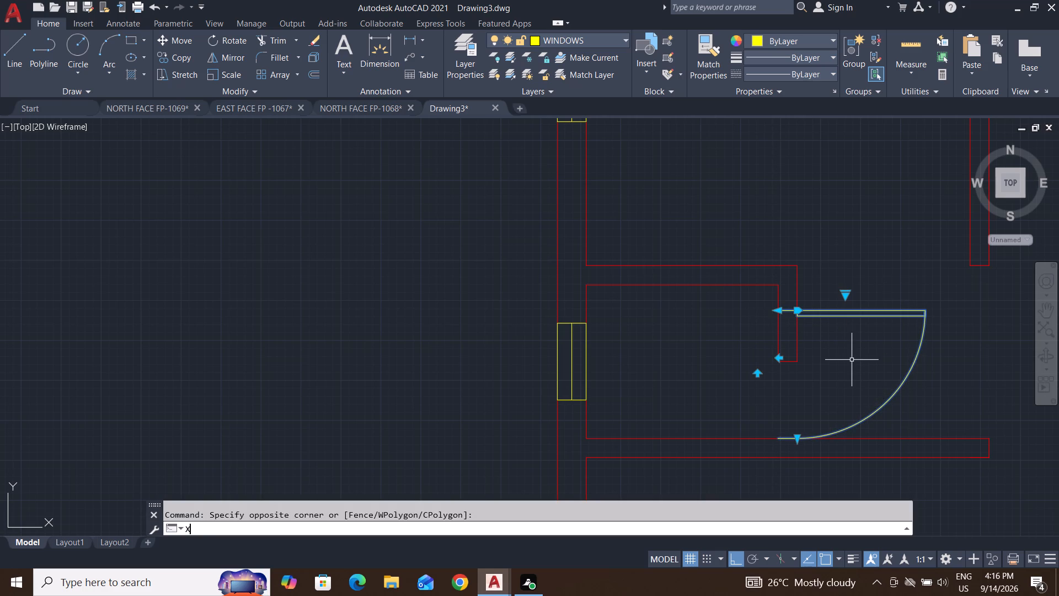
key("Return")
Move the door leaf and its upper jamb line straight down to the lower end of the small room's wall stub.
left_click(895, 299)
left_click(882, 339)
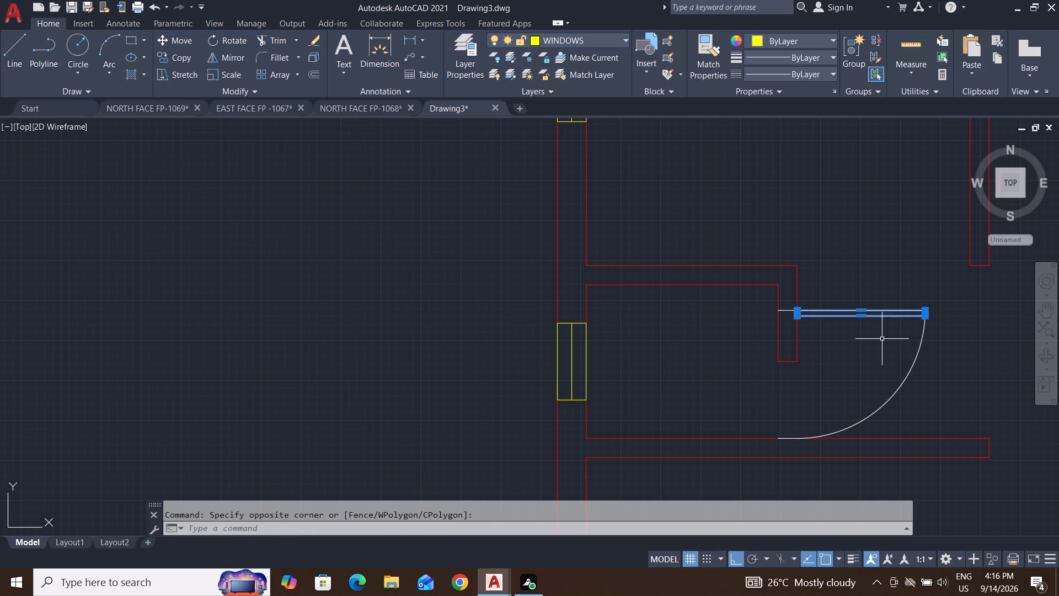
scroll(790, 307, "up", 2)
left_click(794, 308)
left_click(780, 336)
scroll(753, 396, "down", 1)
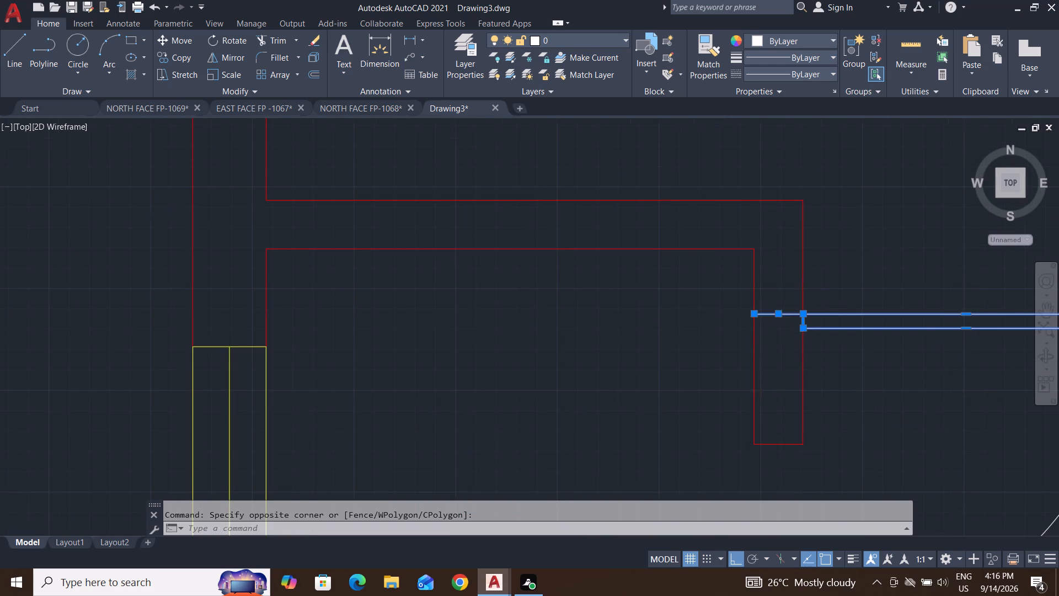
scroll(753, 396, "down", 1)
middle_click_drag(836, 421, 836, 321)
key("m")
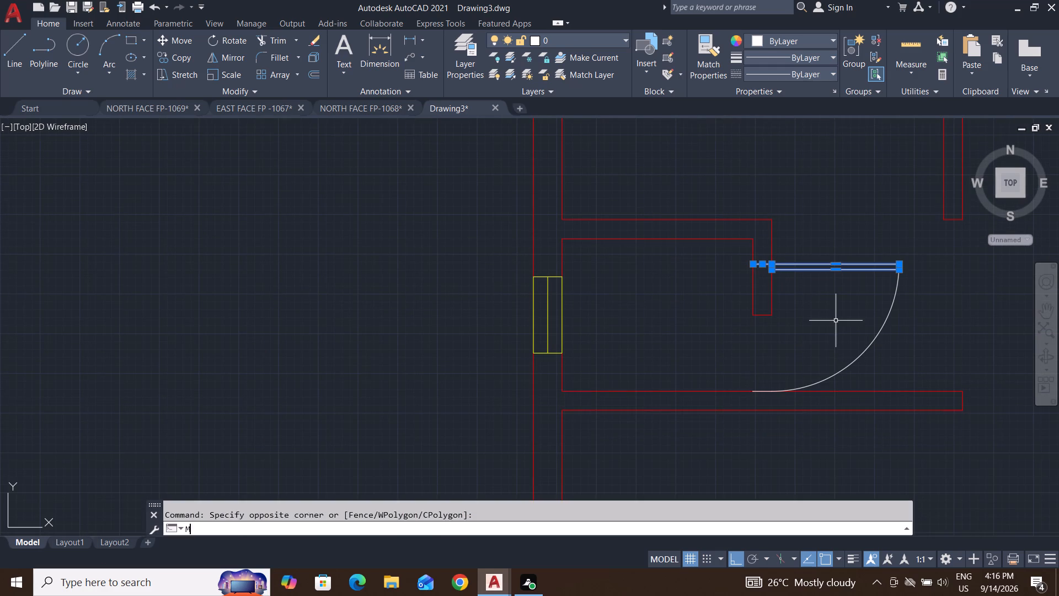
key("Return")
left_click(753, 264)
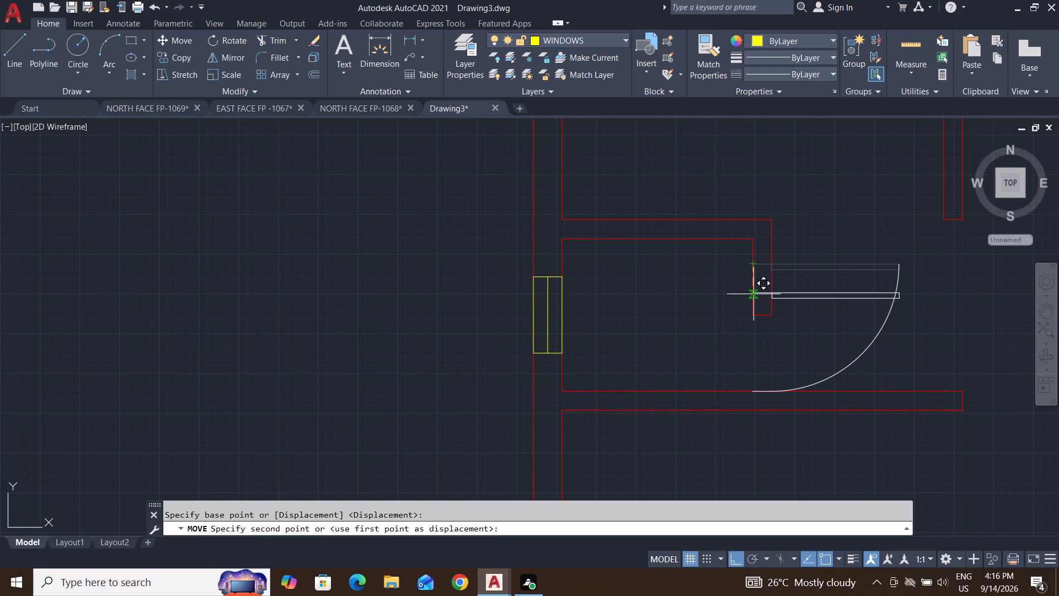
left_click(752, 317)
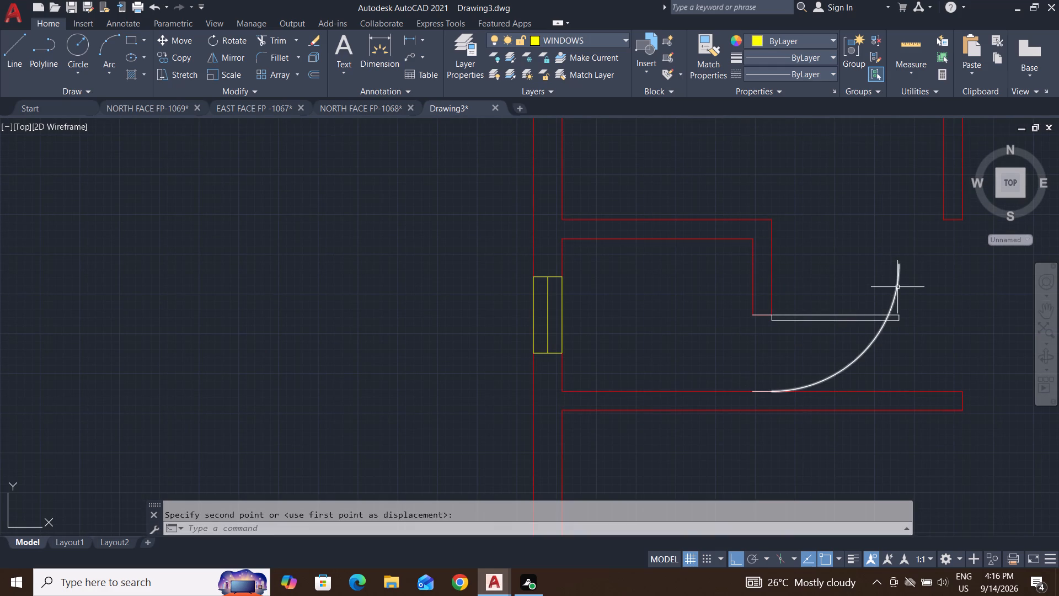
key("Escape")
key("Escape")
Stretch the upper end of the door's swing arc slightly inward, horizontally toward the wall stub.
left_click(921, 281)
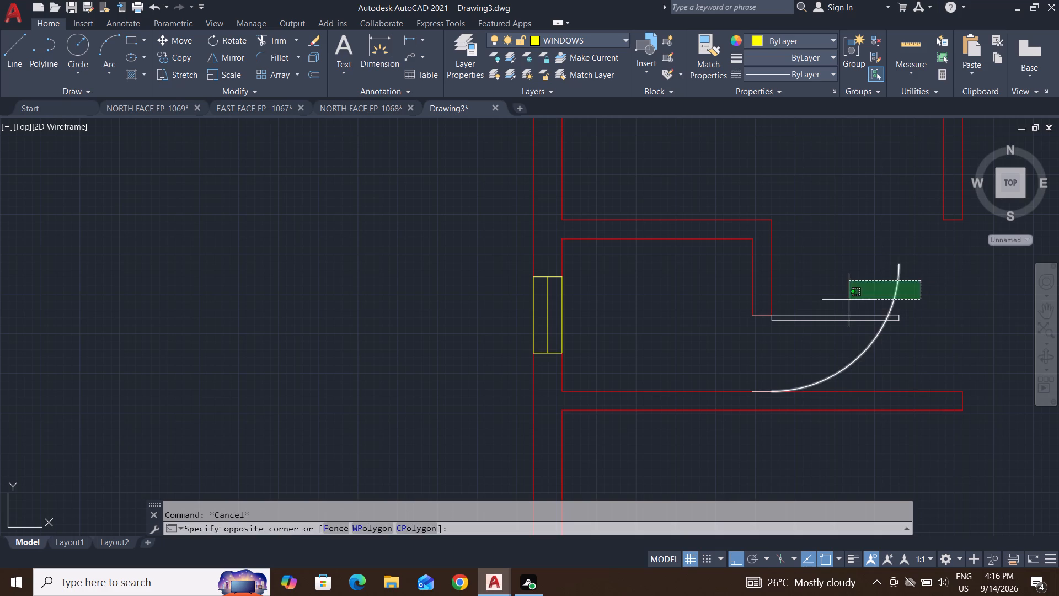
left_click(849, 300)
left_click(900, 264)
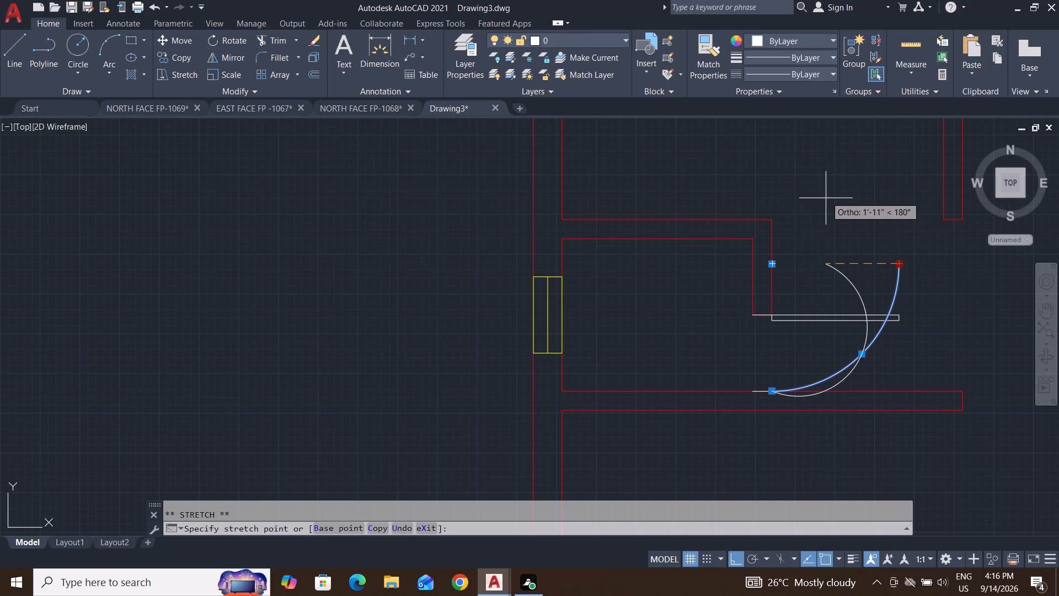
left_click(882, 261)
key("Escape")
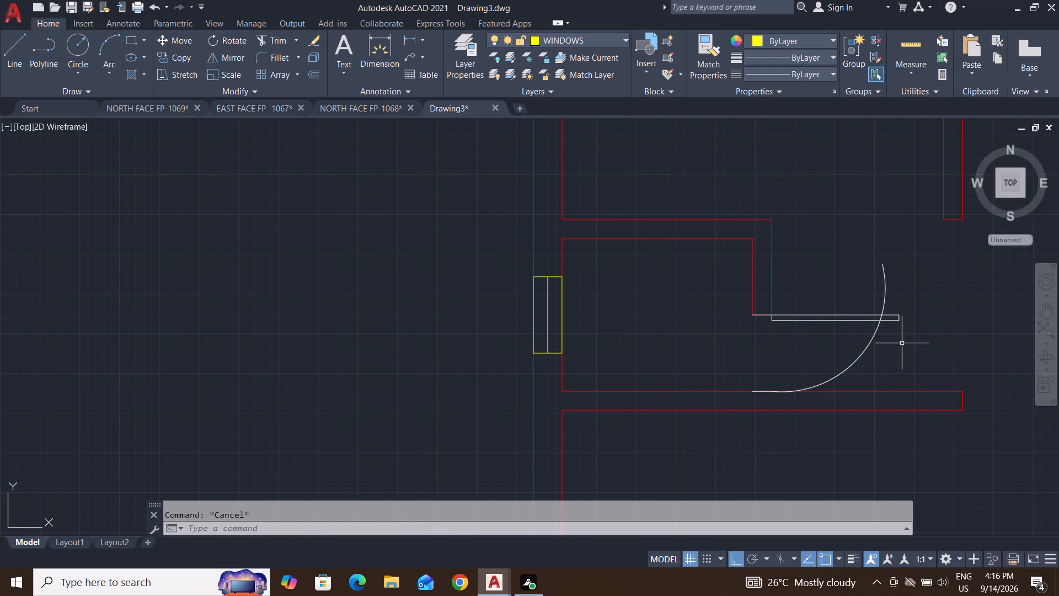
key("Escape")
key("Escape")
Trim the swing arc above the door leaf, and trim the leaf's end lines projecting beyond the arc.
type("TR")
key("space")
key("space")
scroll(889, 349, "up", 2)
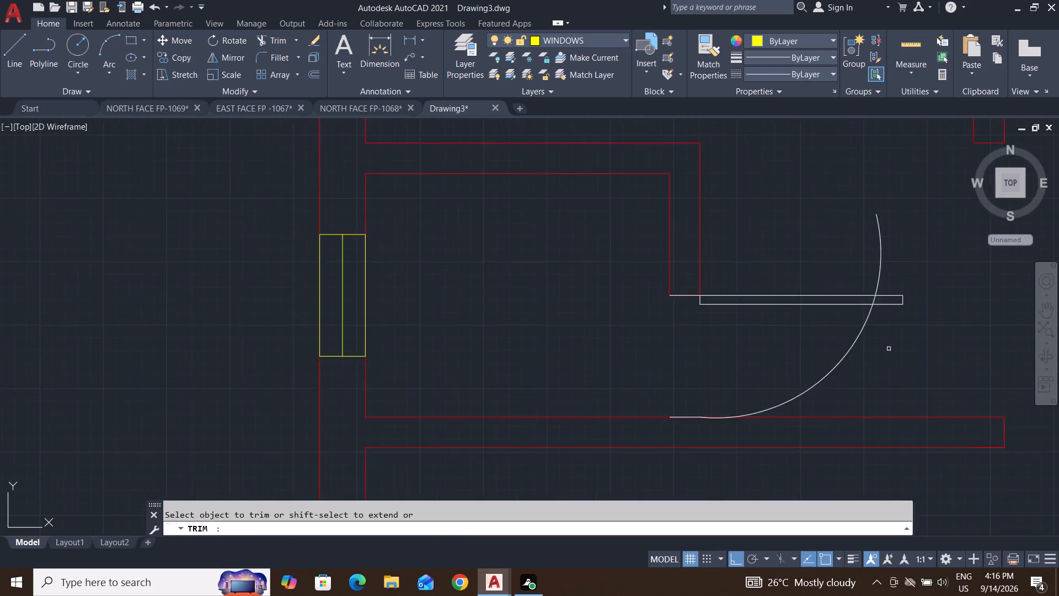
left_click(885, 332)
left_click(896, 211)
left_click(911, 194)
left_click(815, 216)
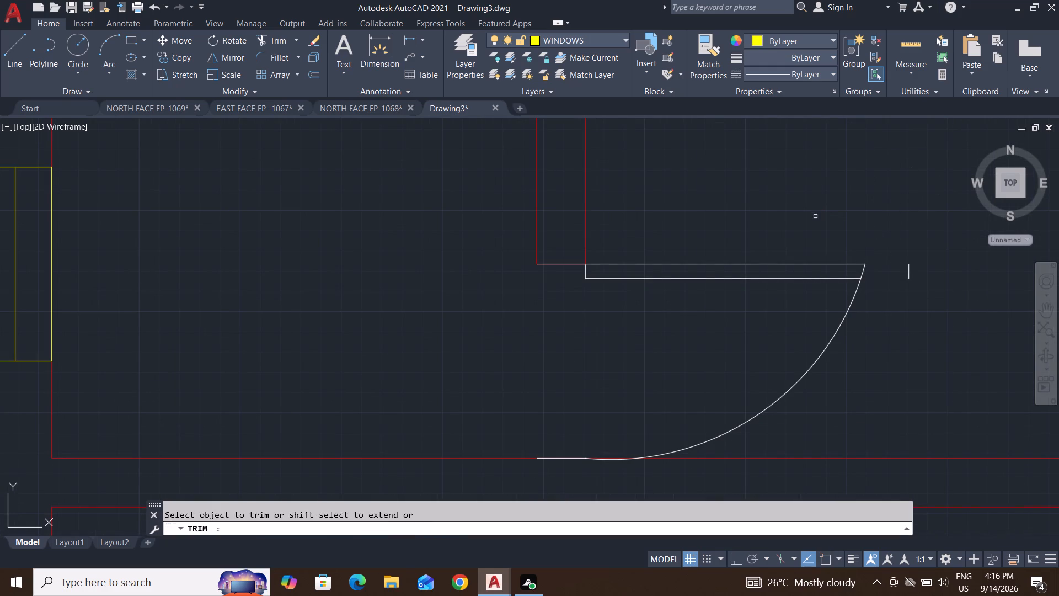
left_click(910, 273)
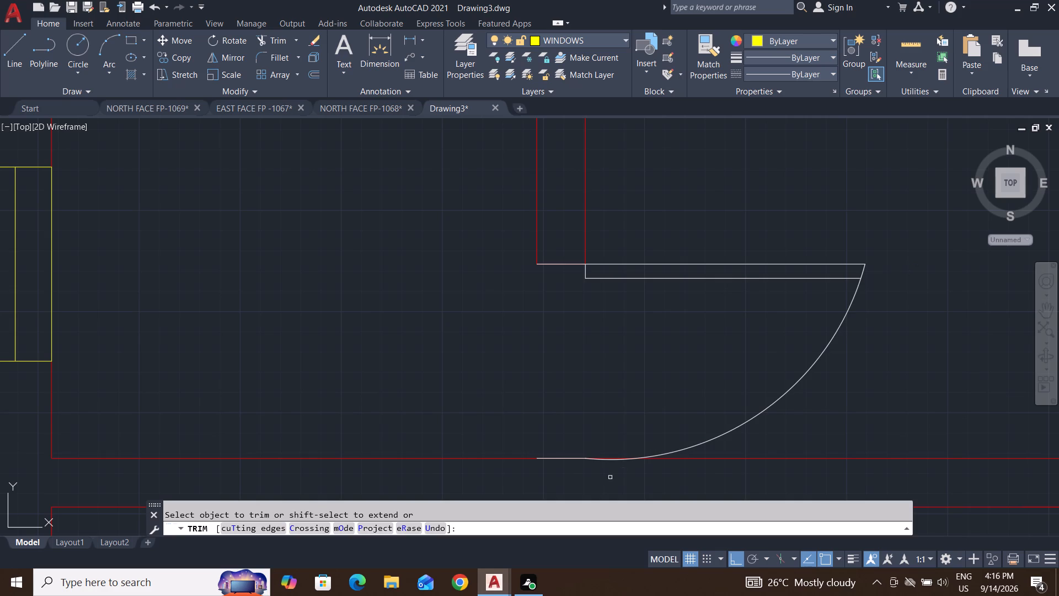
key("Escape")
key("Escape")
key("Escape")
key("Escape")
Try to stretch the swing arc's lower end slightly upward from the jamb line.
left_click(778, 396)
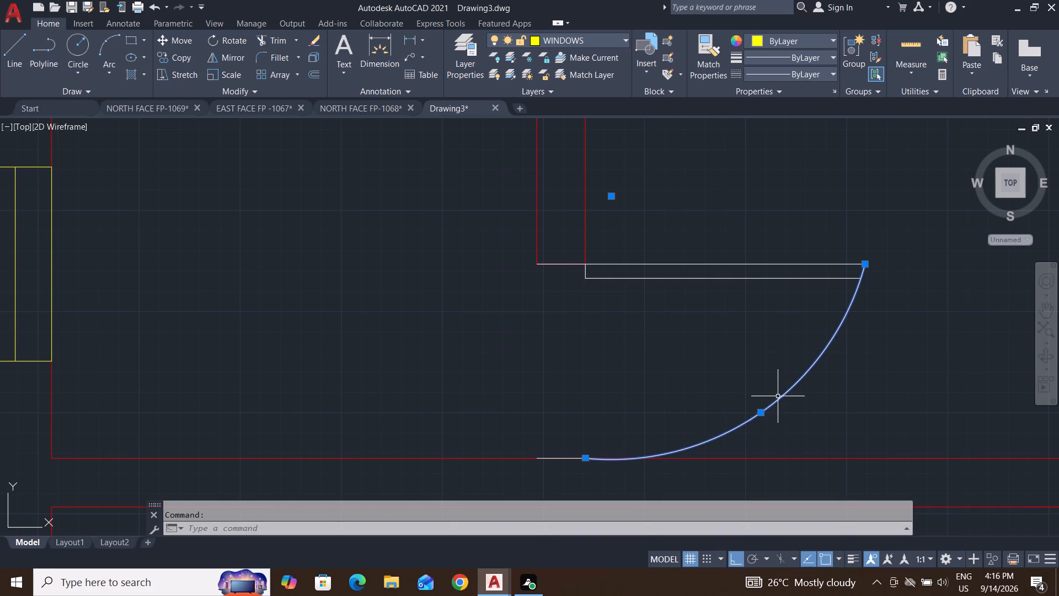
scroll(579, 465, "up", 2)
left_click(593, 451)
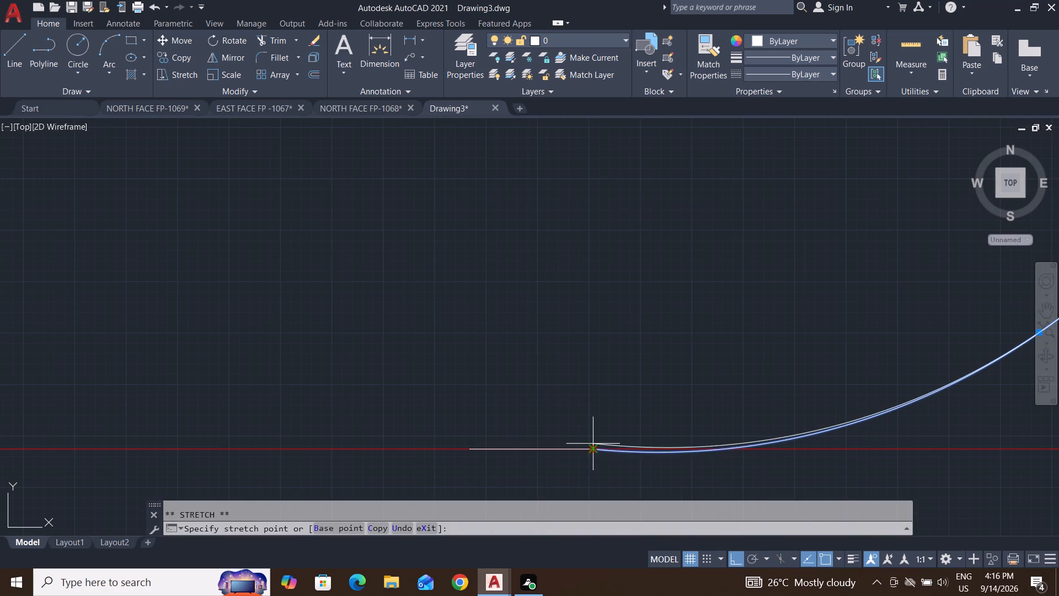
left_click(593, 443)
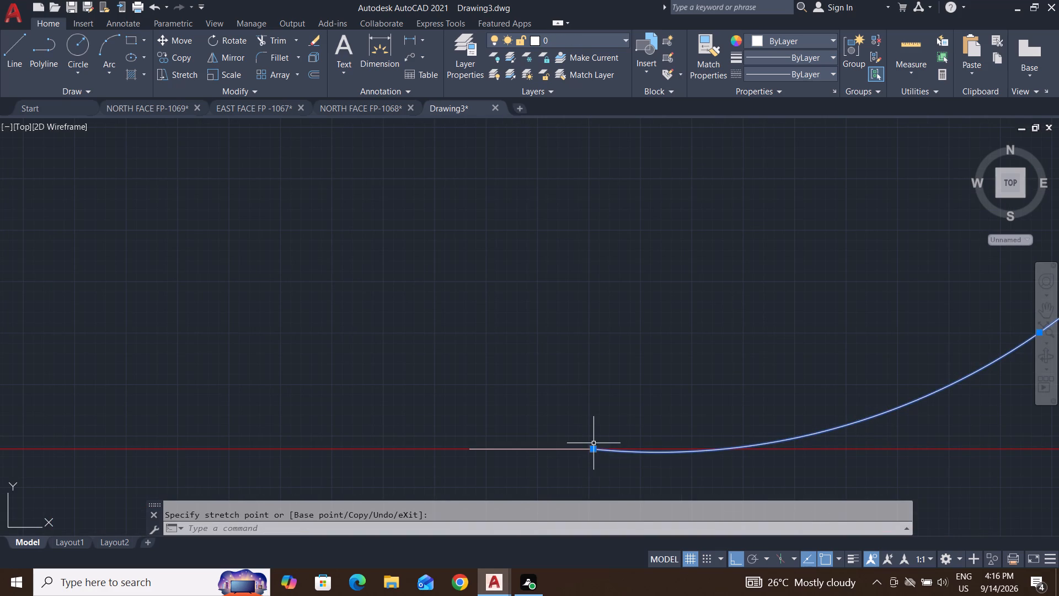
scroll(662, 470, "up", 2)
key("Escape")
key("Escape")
Move the swing arc slightly up so its lowest point touches the small room's bottom wall line.
left_click(659, 429)
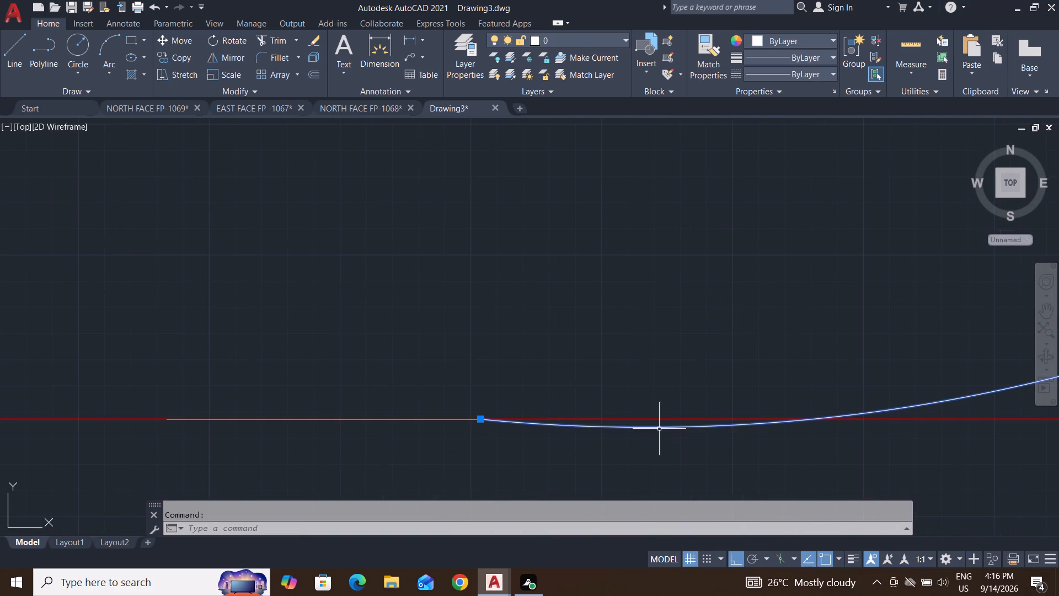
key("m")
key("Return")
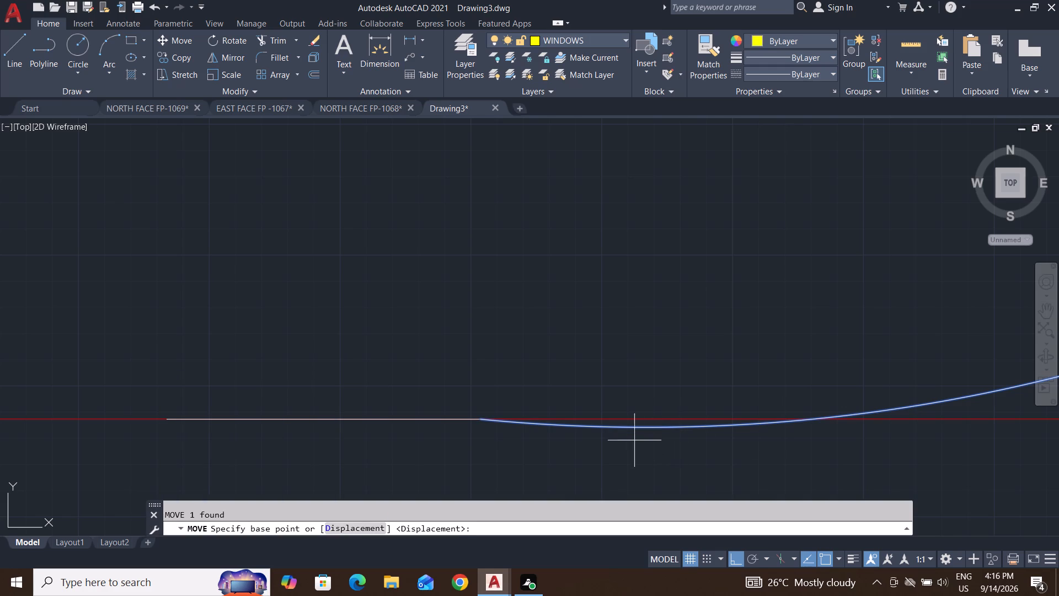
left_click(665, 428)
left_click(665, 417)
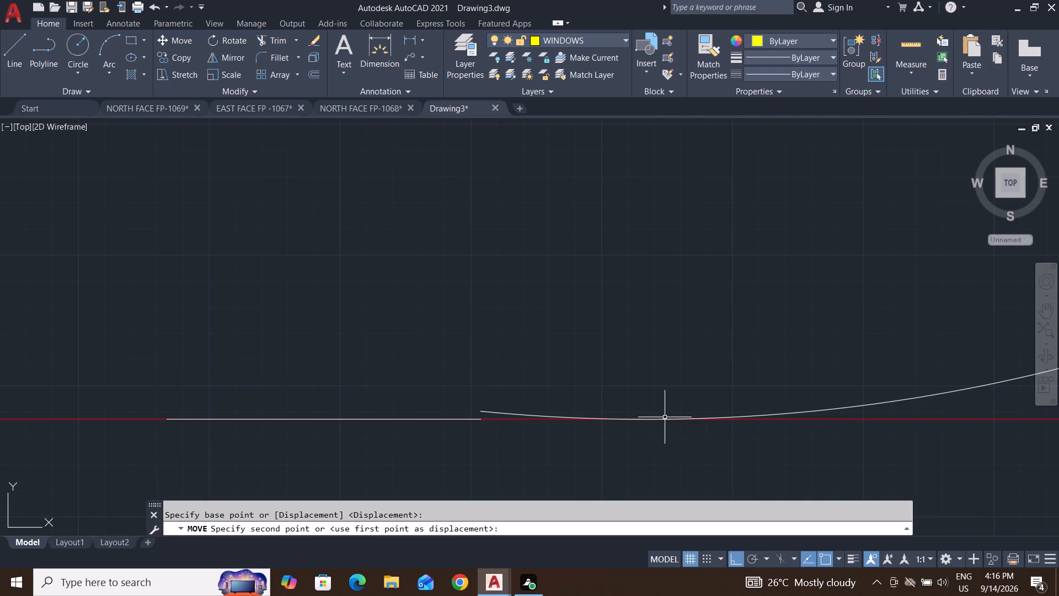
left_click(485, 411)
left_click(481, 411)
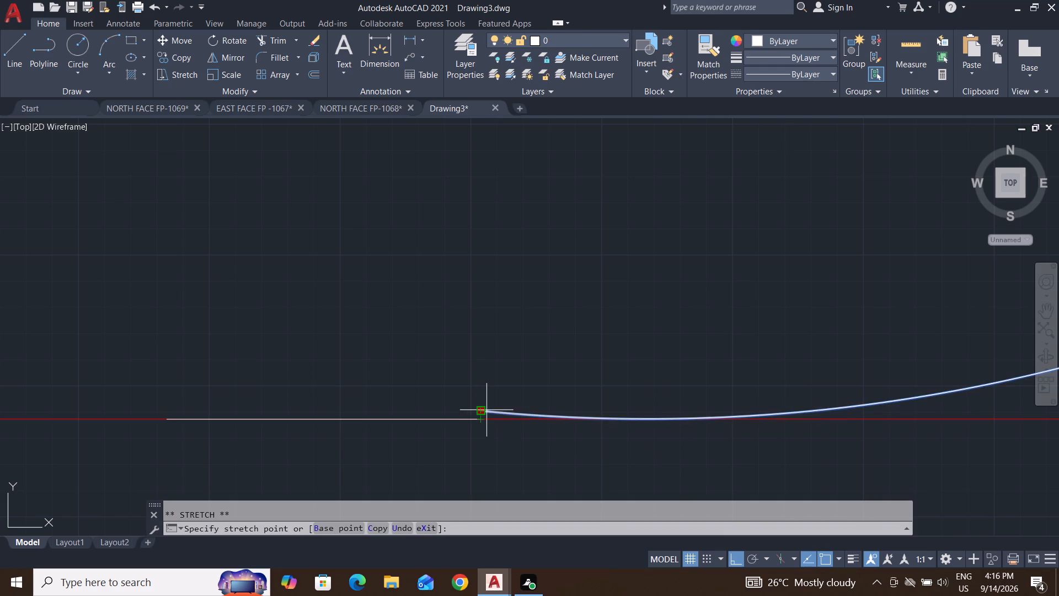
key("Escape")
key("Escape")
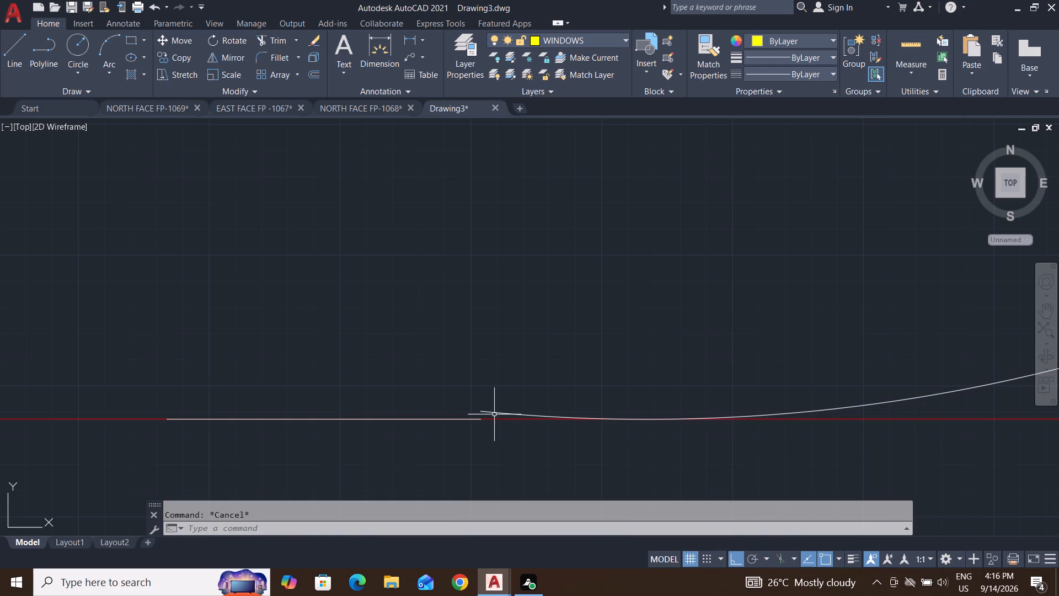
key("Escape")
Trim the swing arc's short lower end where it rises away from the bottom wall line.
type("TR")
key("space")
key("space")
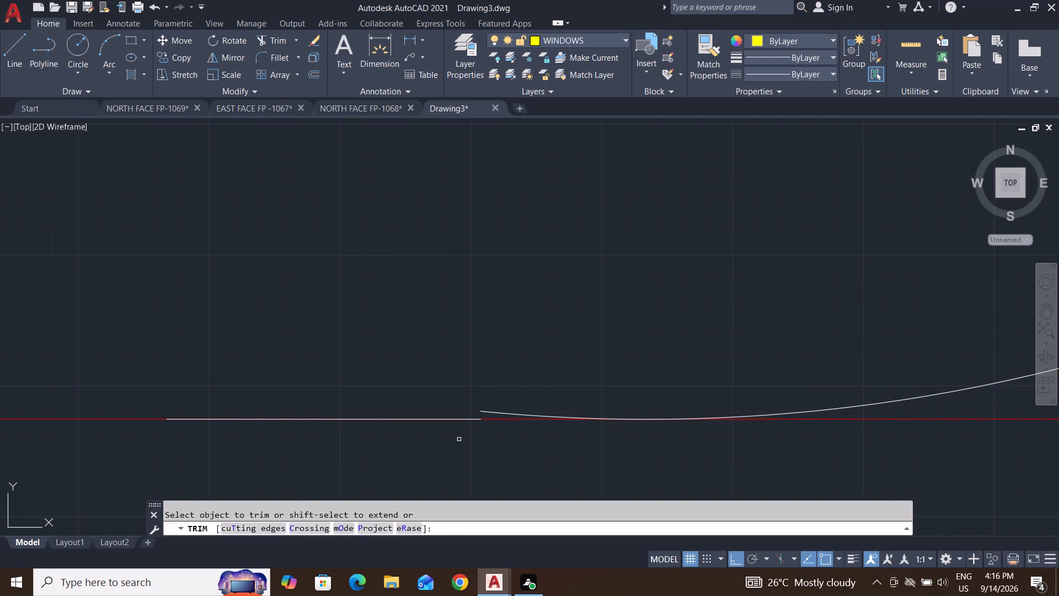
left_click(507, 413)
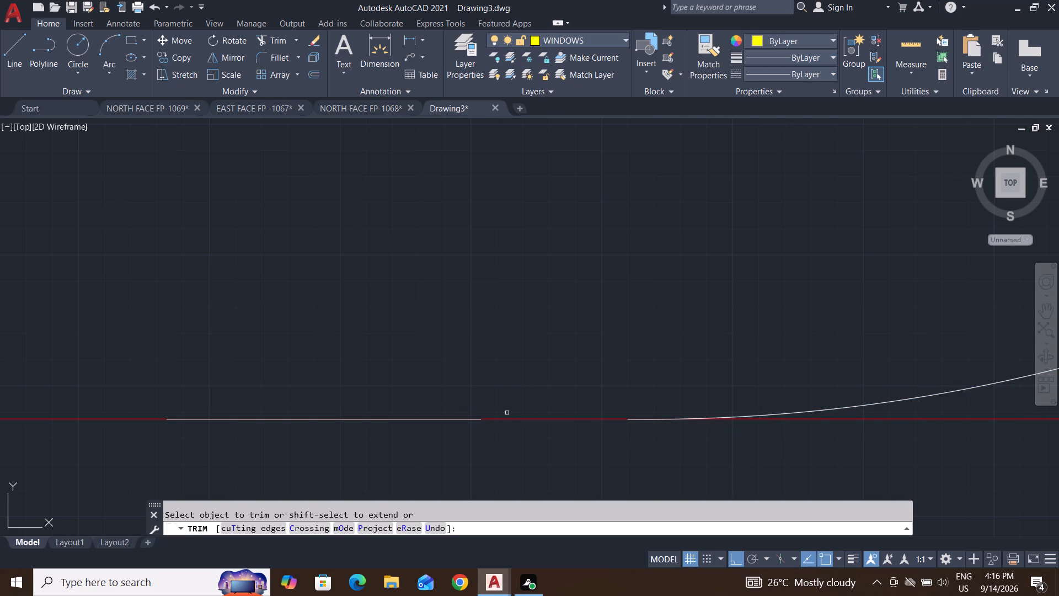
key("Escape")
key("Escape")
key("Escape")
Stretch the lower jamb line horizontally to meet the trimmed end of the swing arc.
left_click(455, 420)
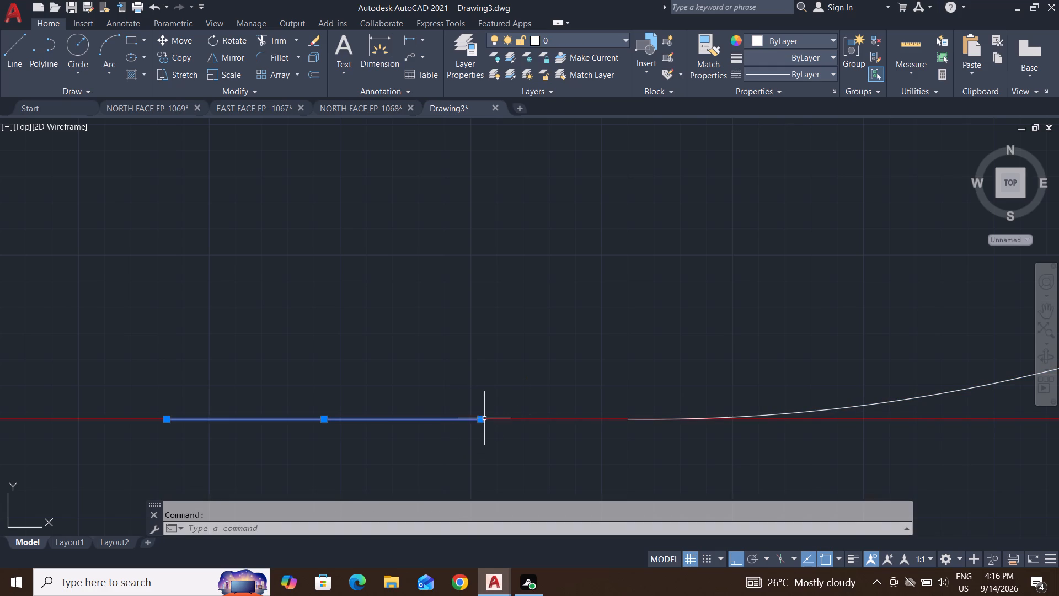
left_click(480, 419)
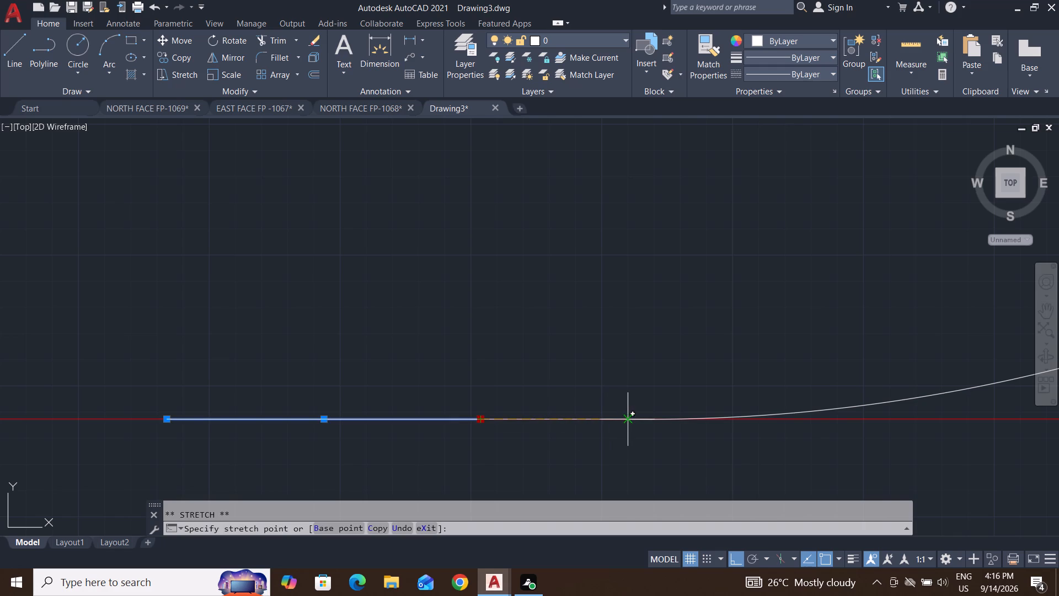
left_click(629, 421)
key("Escape")
key("Escape")
scroll(618, 453, "down", 7)
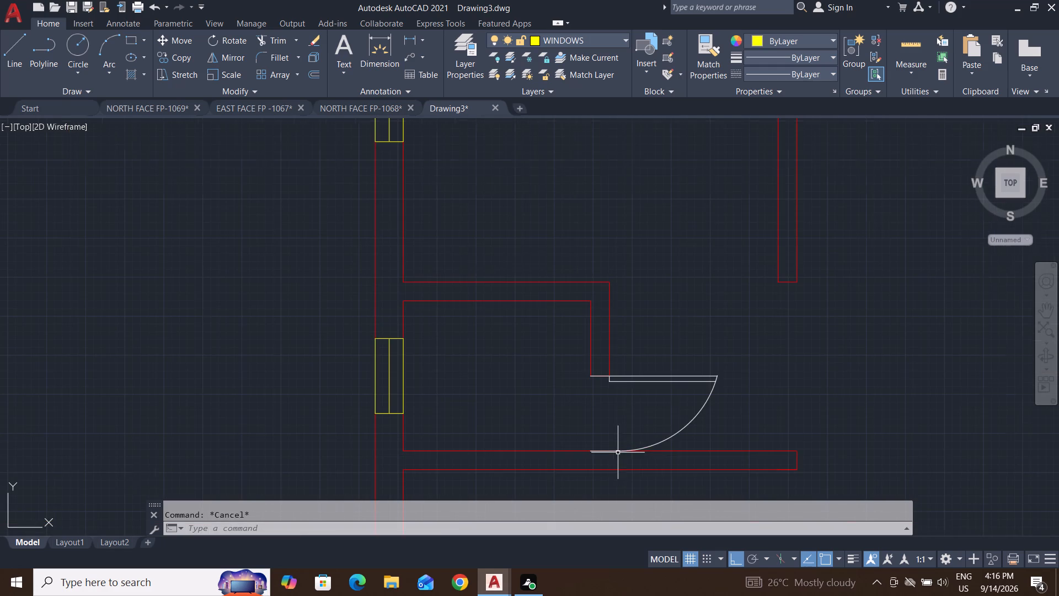
scroll(700, 419, "down", 2)
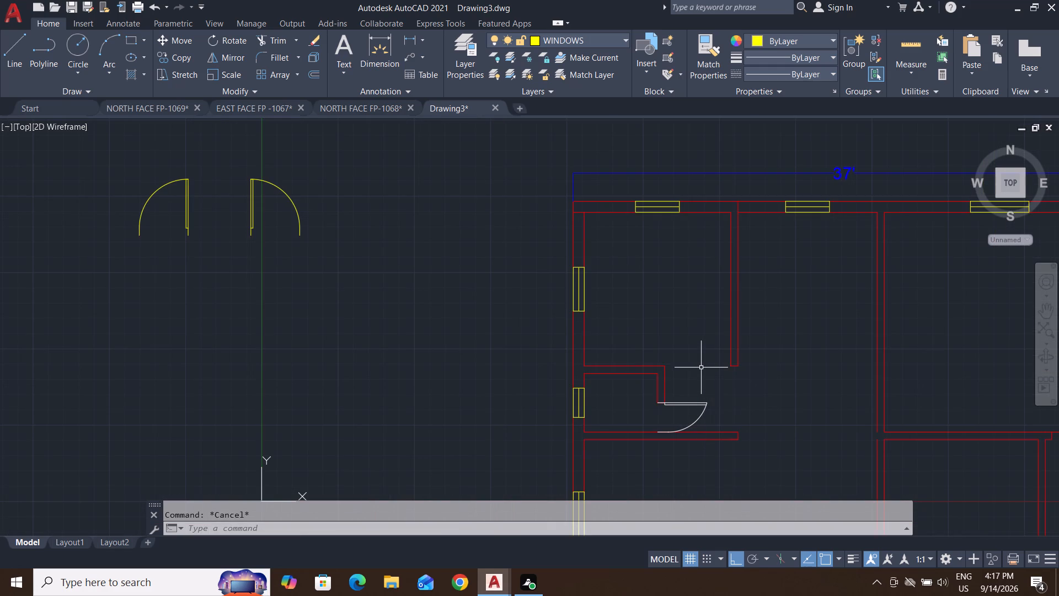
key("Escape")
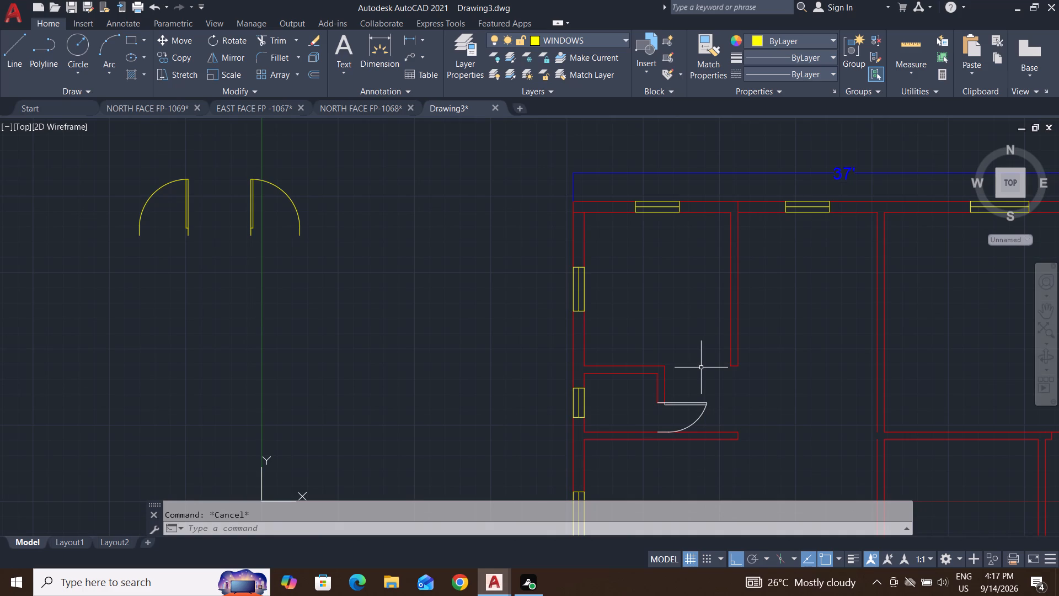
key("Escape")
key("Escape")
Move the left of the two spare door blocks straight down to the empty area beside the plan's lower end.
scroll(704, 375, "down", 2)
middle_click_drag(704, 375, 700, 284)
key("Escape")
key("Escape")
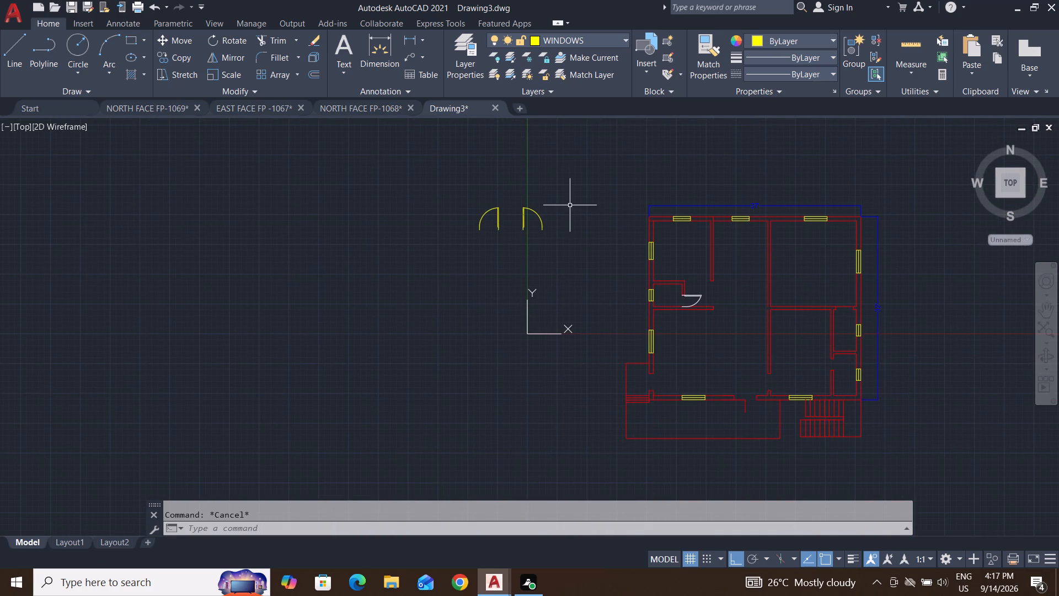
left_click(506, 191)
left_click(470, 263)
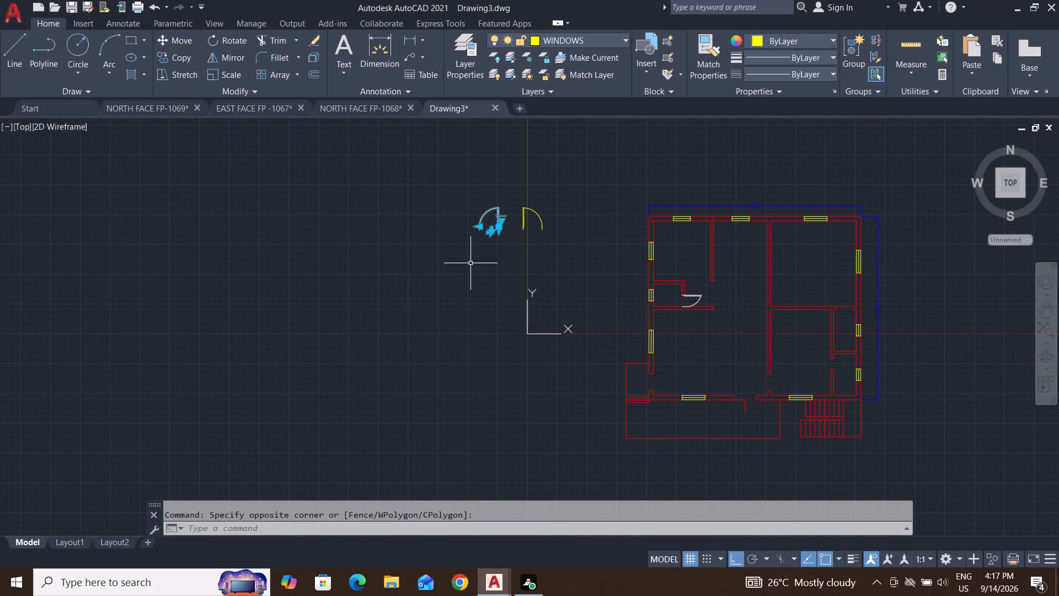
key("m")
key("Return")
scroll(516, 220, "up", 3)
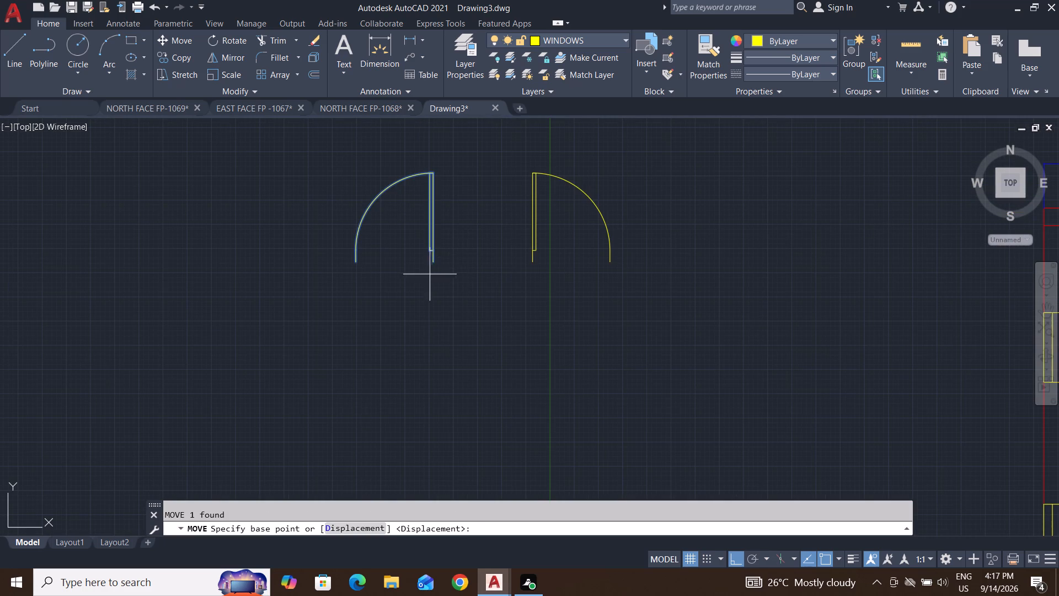
left_click(434, 262)
scroll(434, 262, "down", 4)
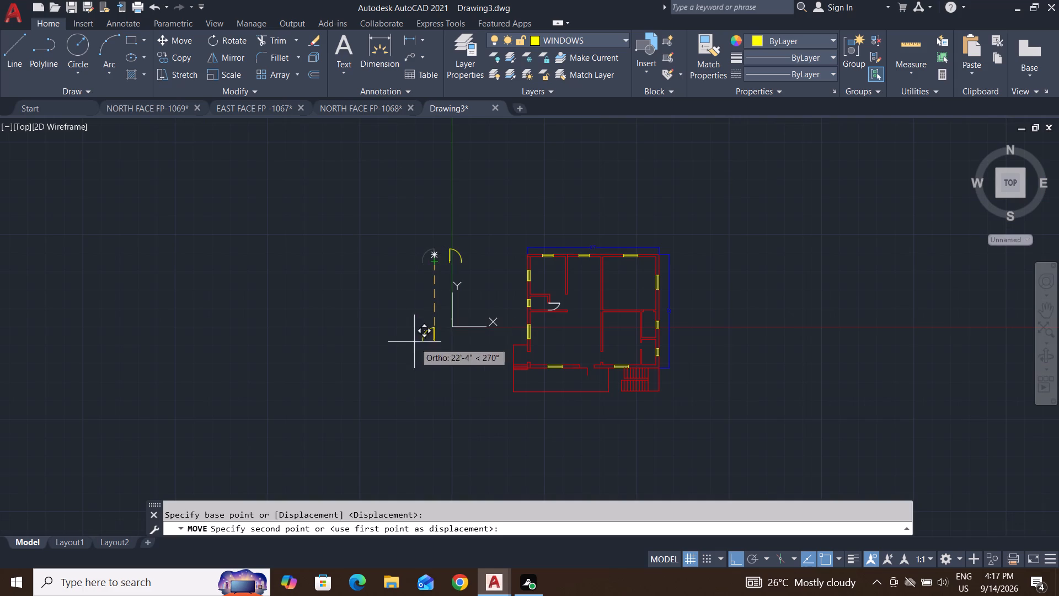
left_click(414, 381)
key("grave")
key("Escape")
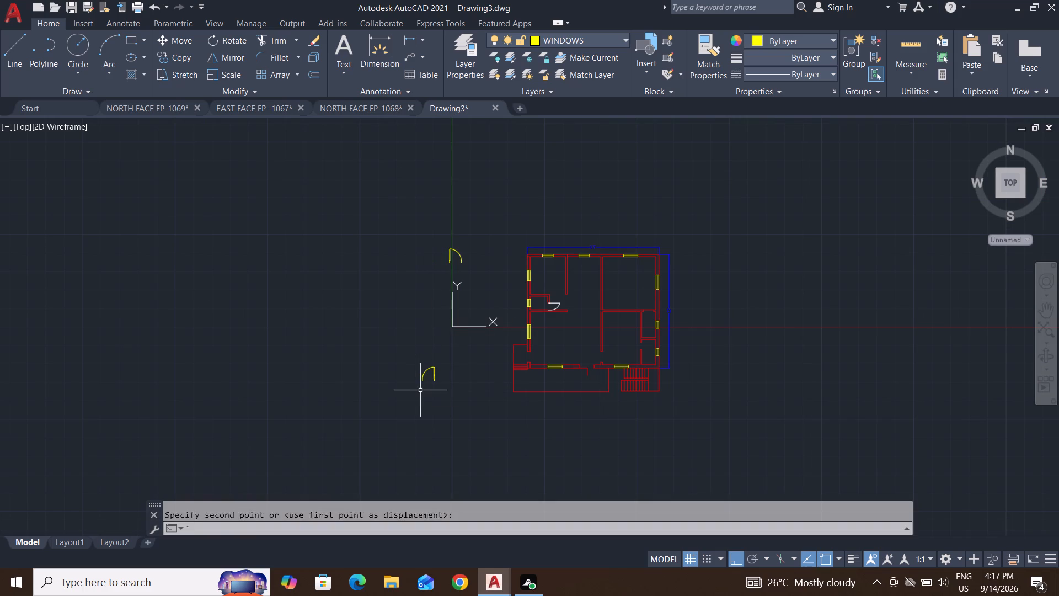
key("Escape")
key("Escape")
Rotate the spare door block 270° about the lower end of its leaf so the leaf lies horizontal.
left_click(451, 356)
left_click(409, 390)
type("RO")
key("Return")
scroll(427, 383, "up", 3)
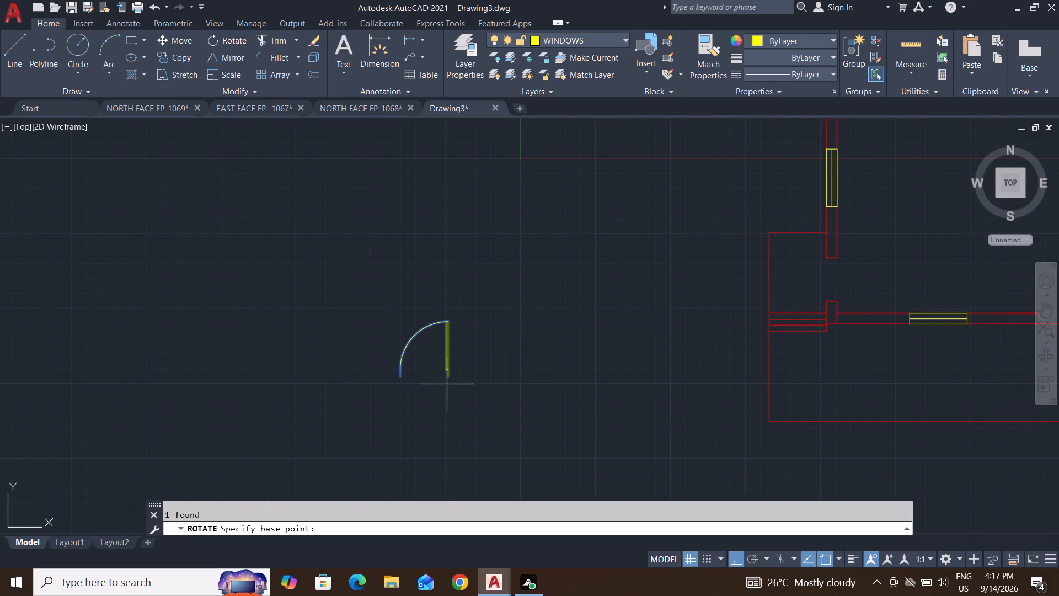
left_click(446, 376)
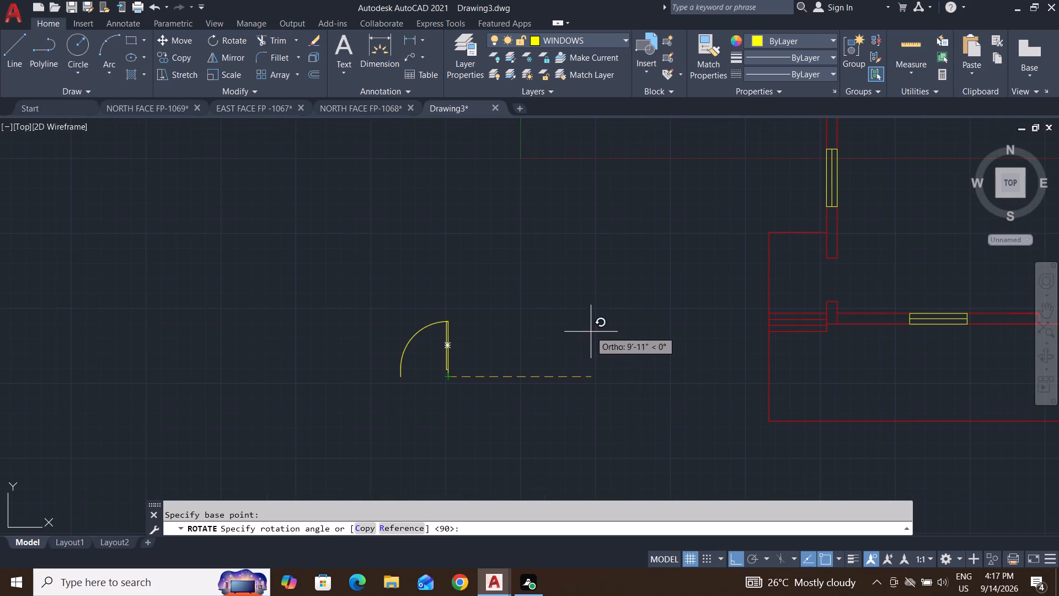
left_click(409, 433)
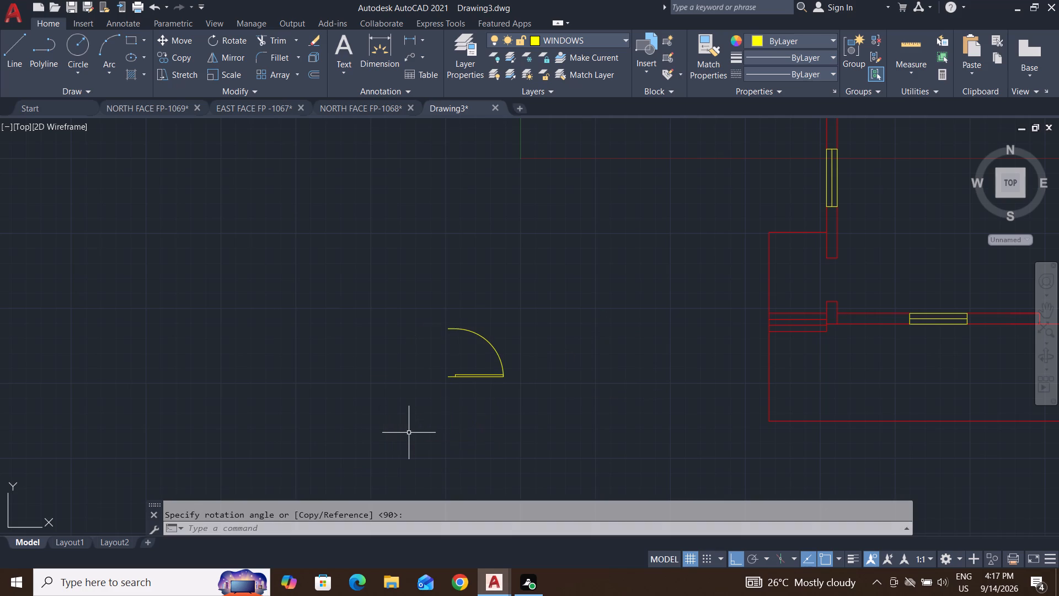
key("Escape")
key("Escape")
key("Escape")
key("Escape")
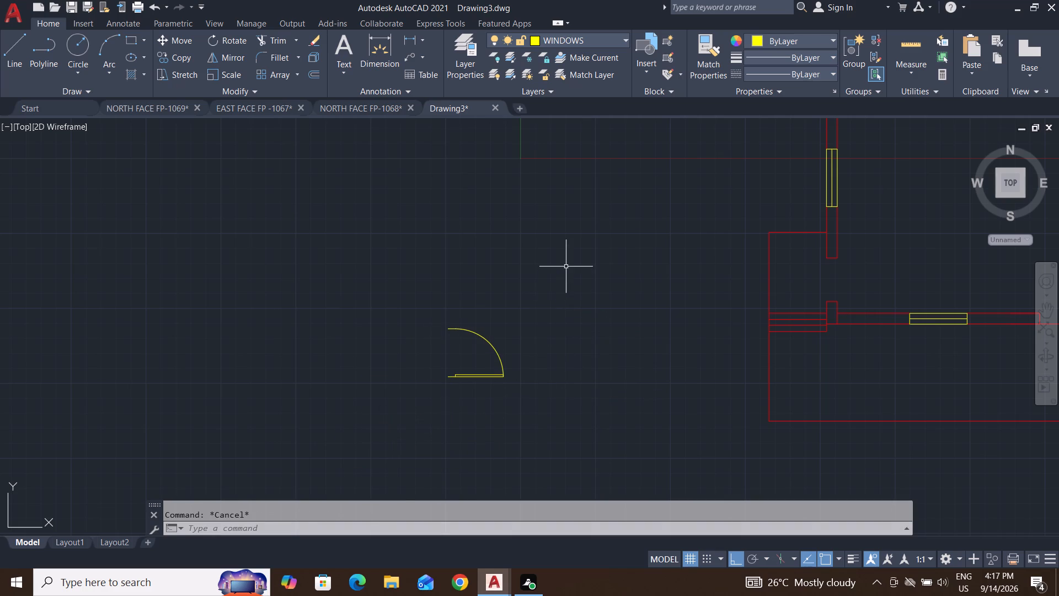
Move the rotated door by its hinge-side end to the outer corner of the lower jamb in the left exterior wall's opening.
left_click(566, 267)
left_click(378, 445)
key("m")
key("Return")
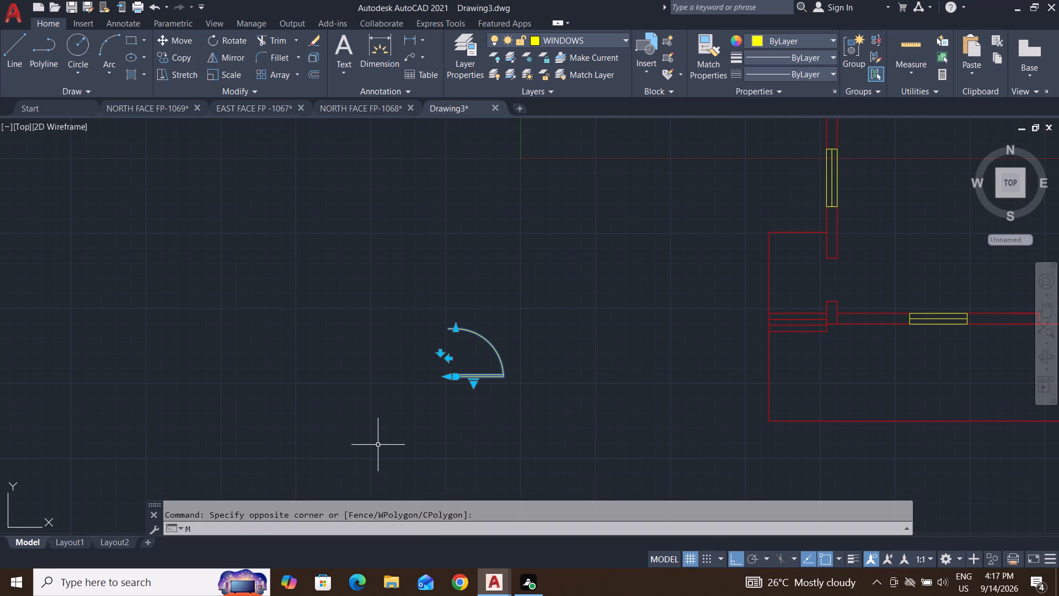
scroll(466, 406, "up", 3)
left_click(386, 291)
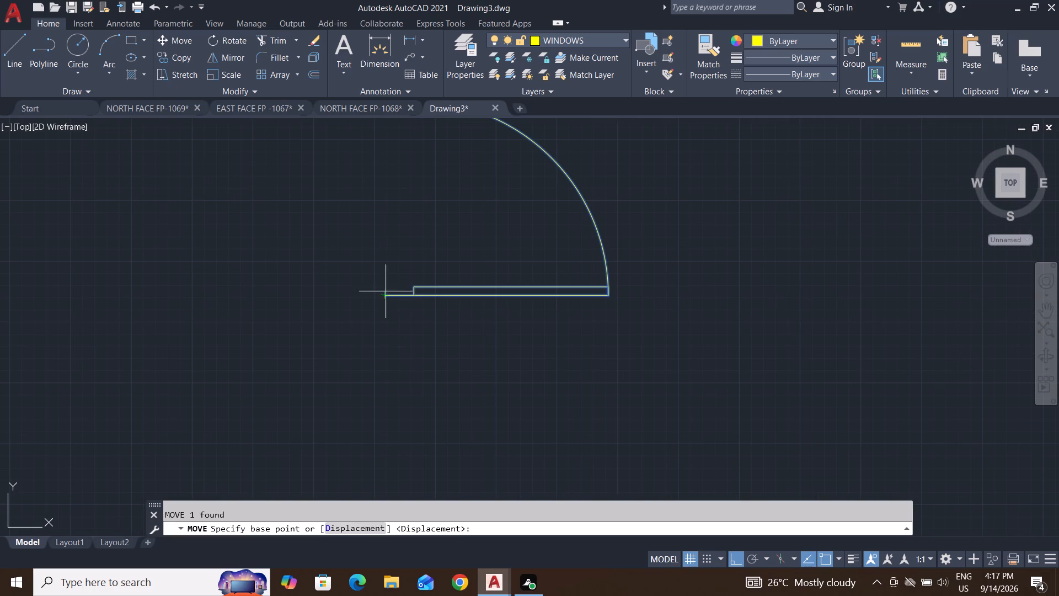
scroll(456, 340, "down", 4)
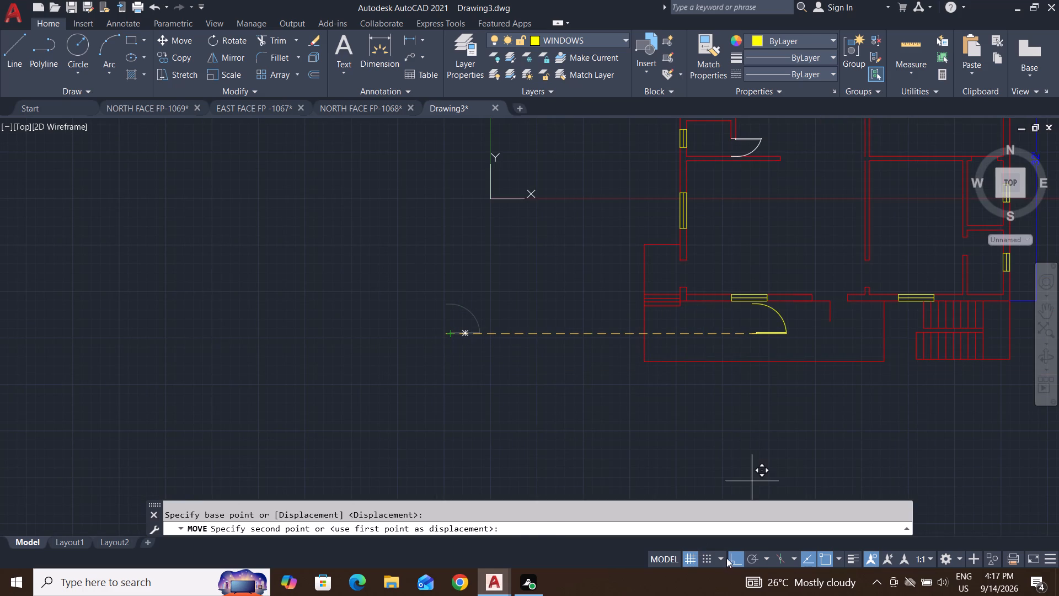
left_click(736, 558)
scroll(688, 286, "up", 4)
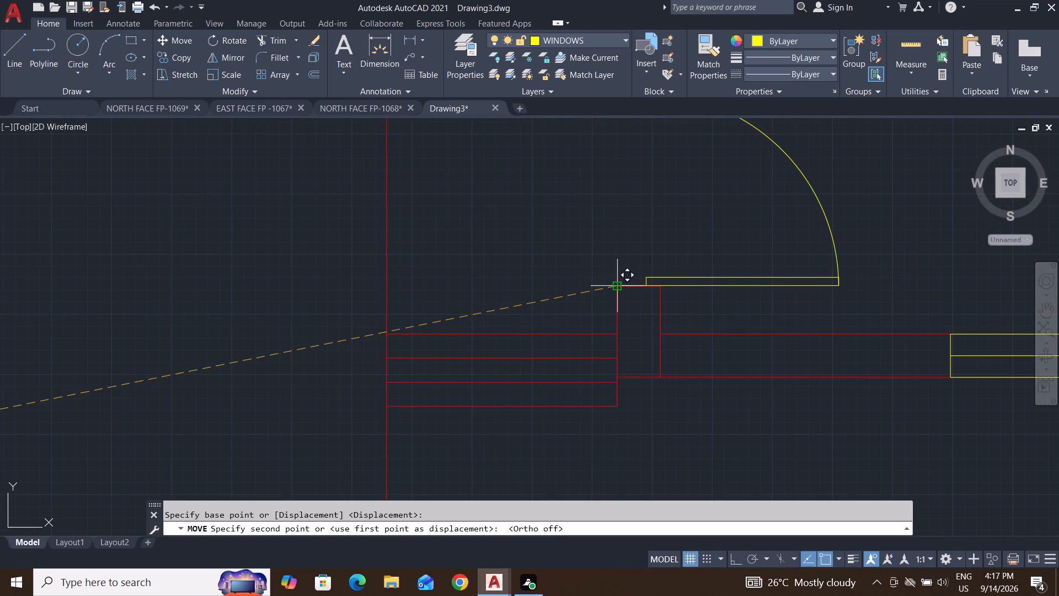
left_click(616, 290)
scroll(691, 381, "down", 2)
key("Escape")
key("Escape")
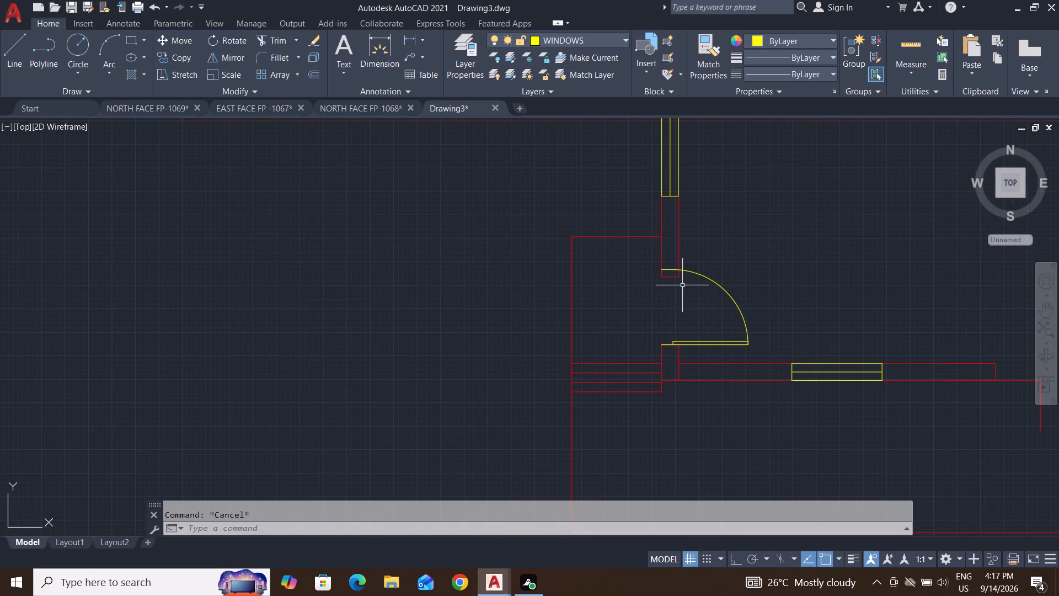
Trim the wall end projecting below the placed door's upper frame line, including its leftover horizontal closing line.
type("TR")
key("space")
key("space")
scroll(683, 280, "up", 4)
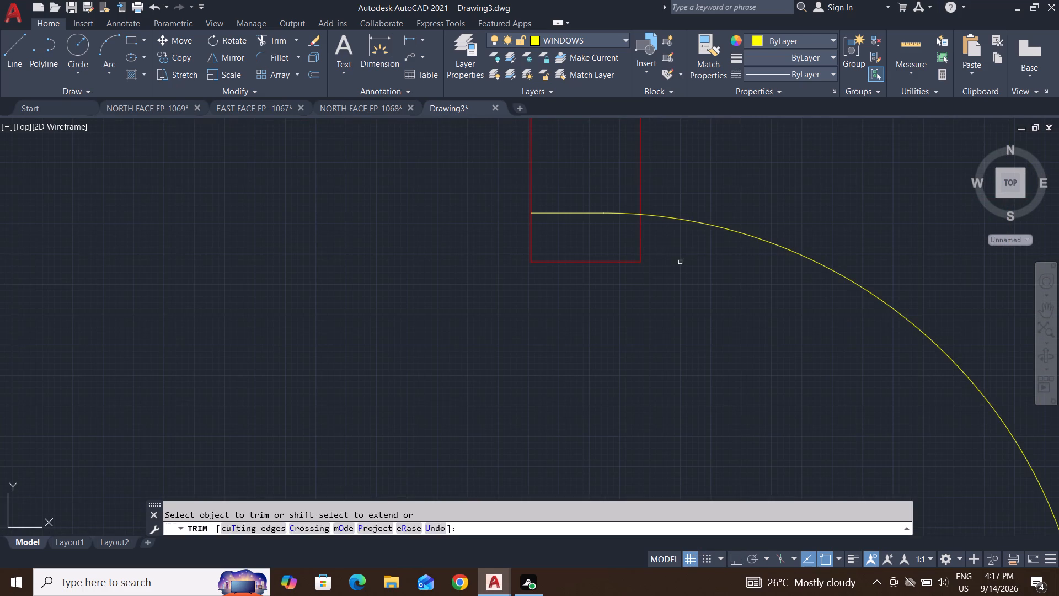
left_click(678, 247)
left_click(432, 247)
left_click(574, 242)
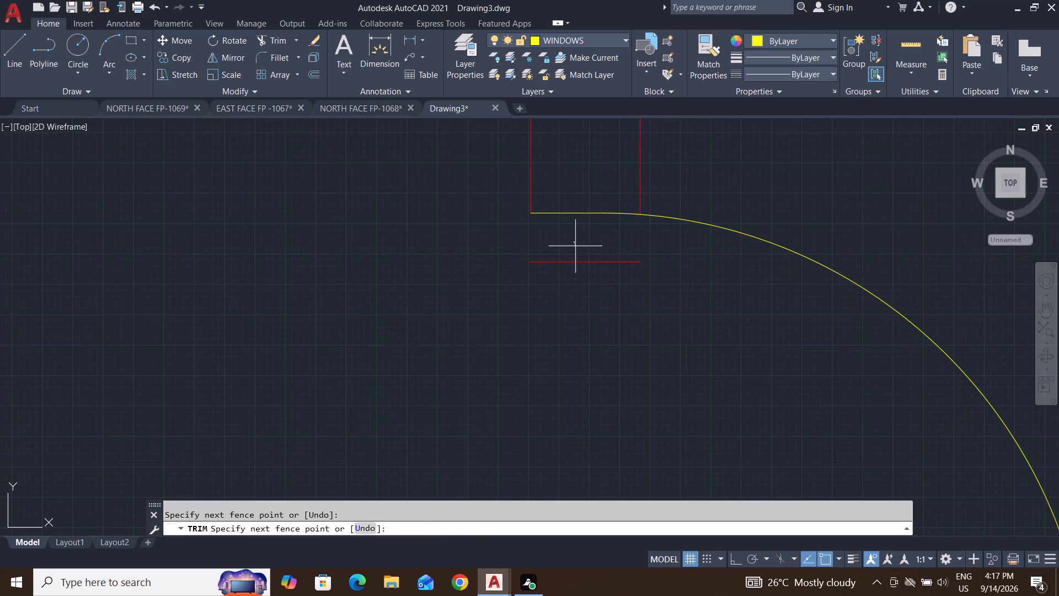
left_click(583, 324)
scroll(580, 337, "down", 6)
middle_click_drag(580, 337, 609, 289)
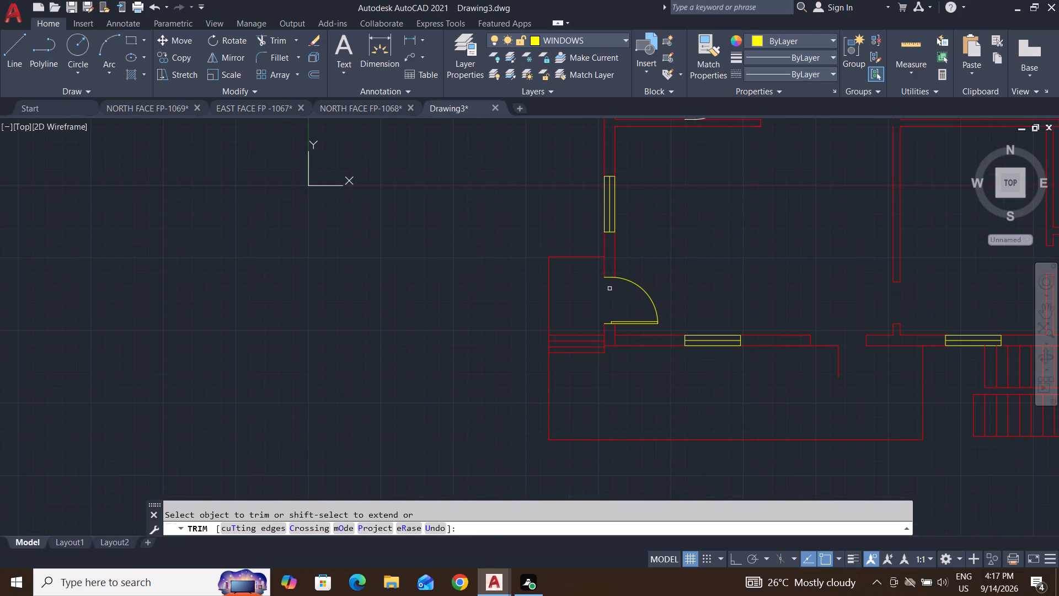
key("Escape")
key("Escape")
key("Escape")
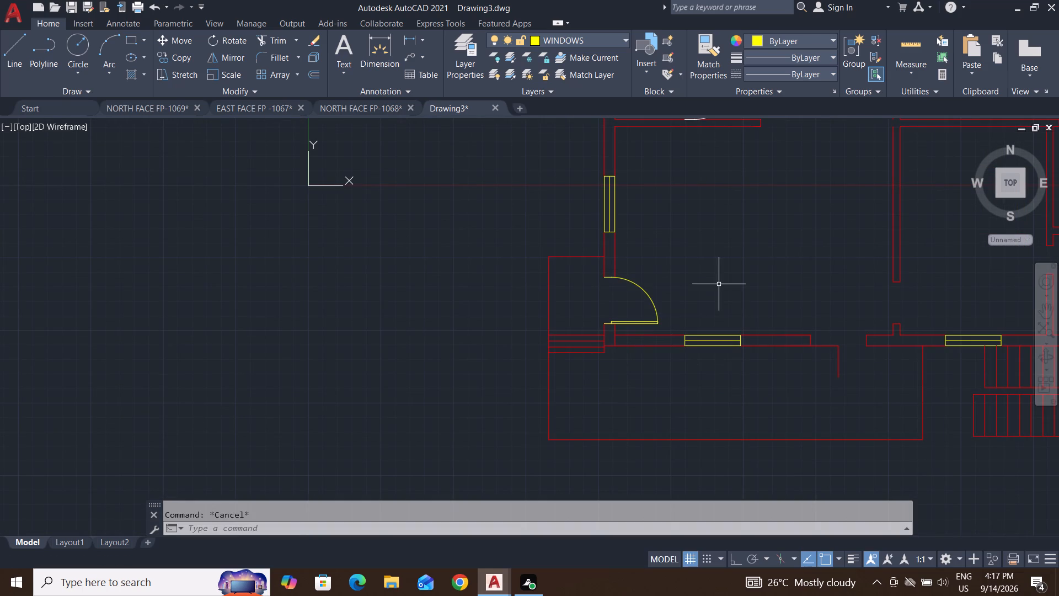
Copy the placed left-wall door to the empty area left of the plan.
middle_click_drag(714, 288, 473, 379)
middle_click_drag(473, 379, 547, 329)
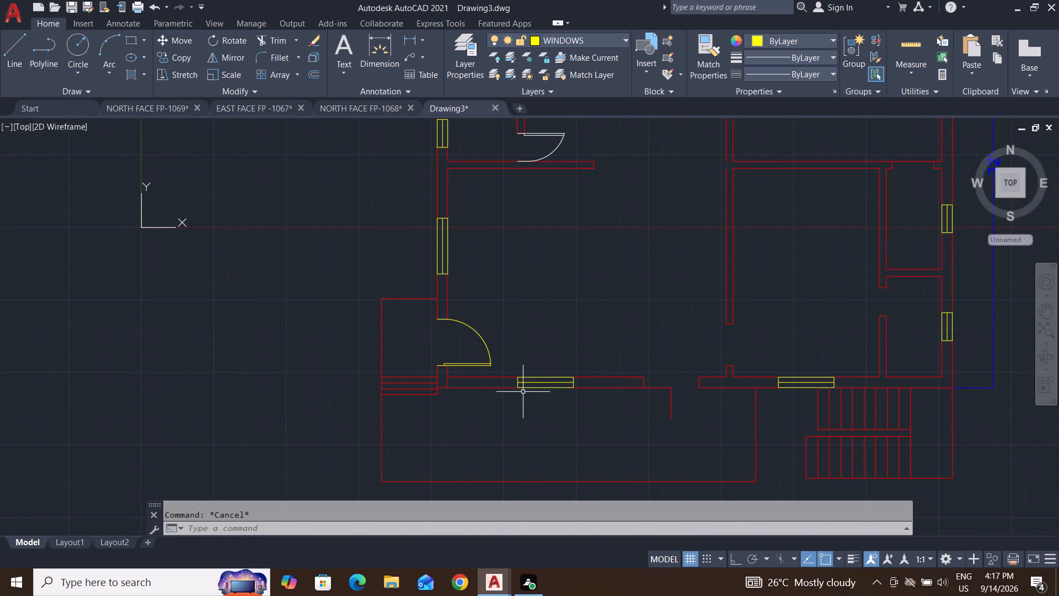
scroll(503, 364, "up", 2)
middle_click_drag(500, 363, 601, 370)
left_click(623, 226)
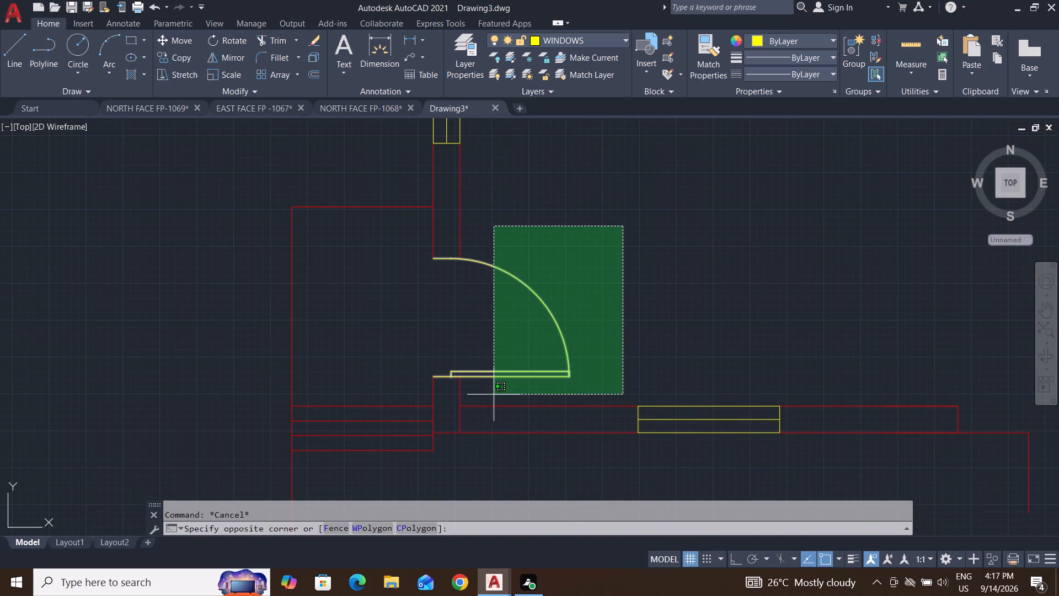
left_click(494, 395)
key("c")
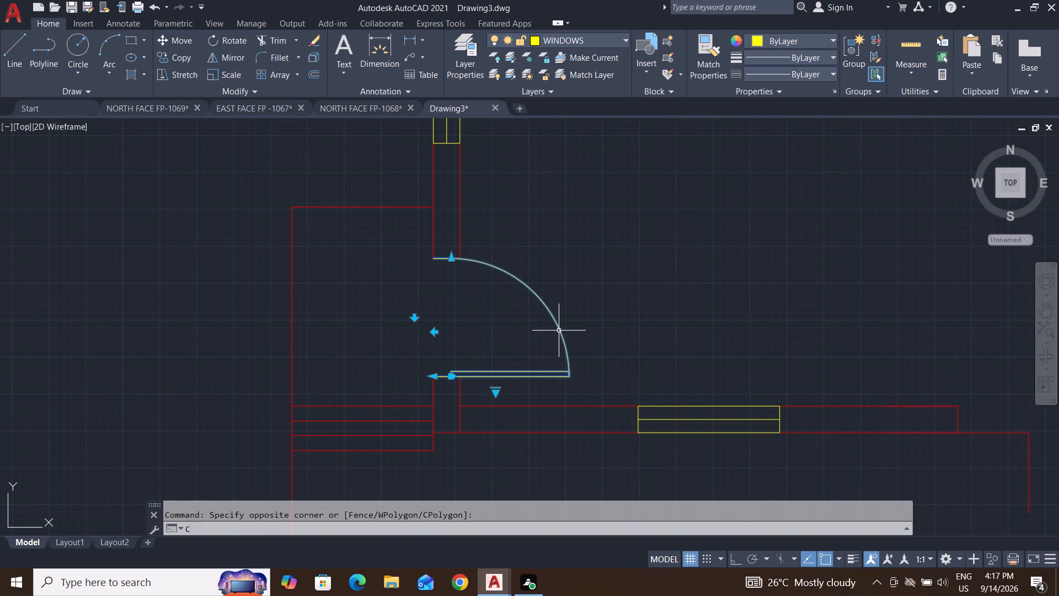
key("o")
key("Return")
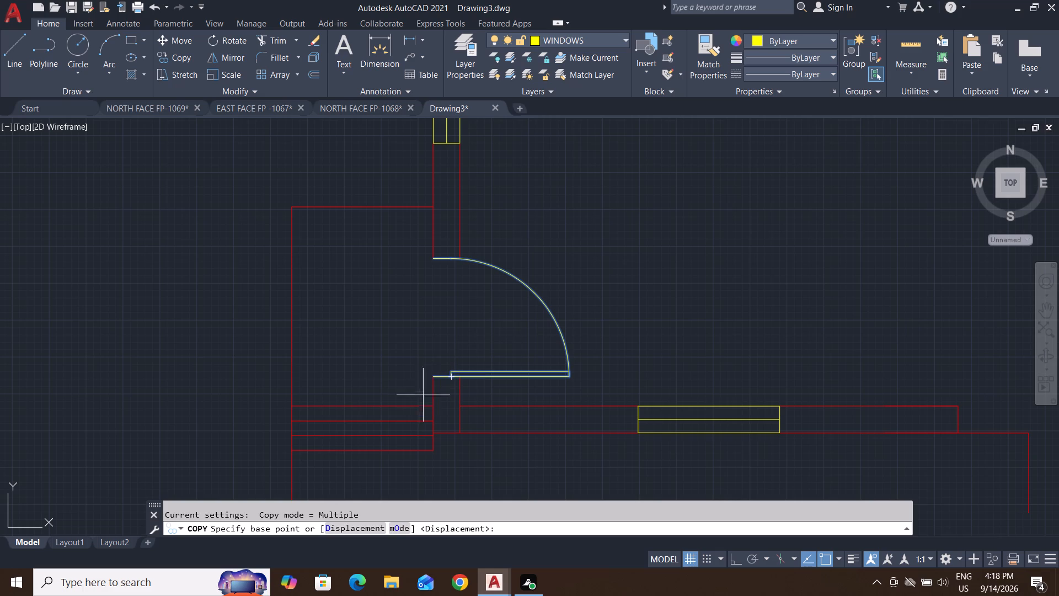
left_click(434, 379)
scroll(434, 379, "down", 2)
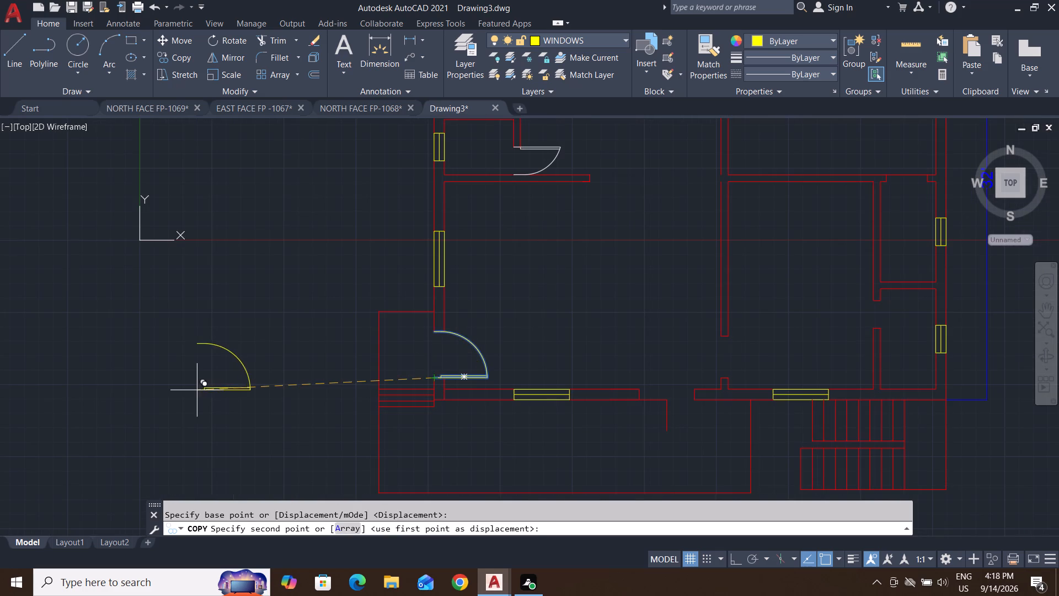
left_click(250, 357)
key("Escape")
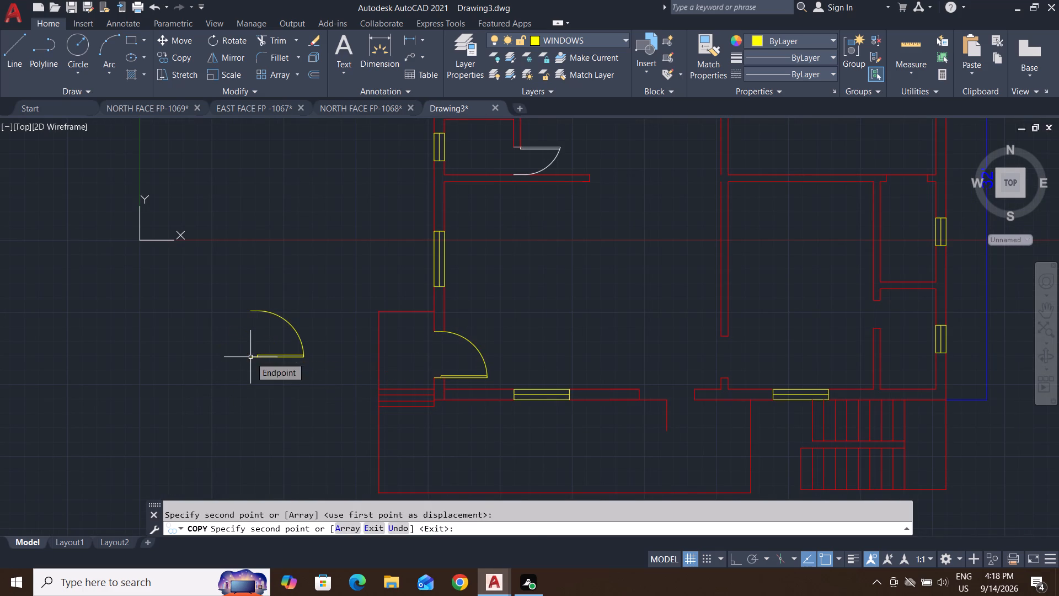
key("Escape")
key("Escape")
Rotate the copied door 90° about its hinge-side end so the leaf stands vertical.
left_click(341, 273)
left_click(218, 418)
type("RO")
key("Return")
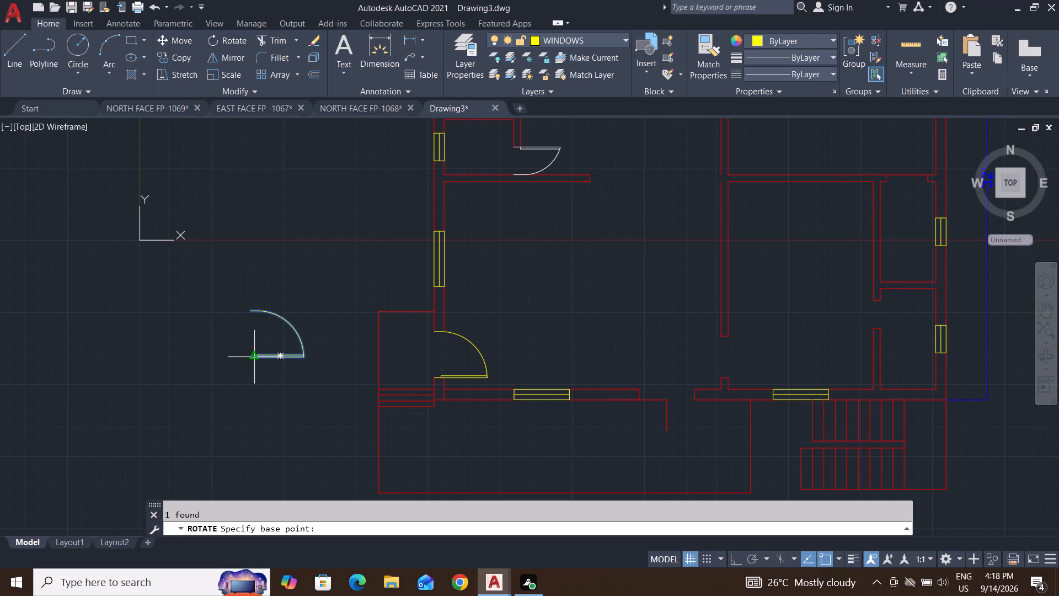
left_click(246, 353)
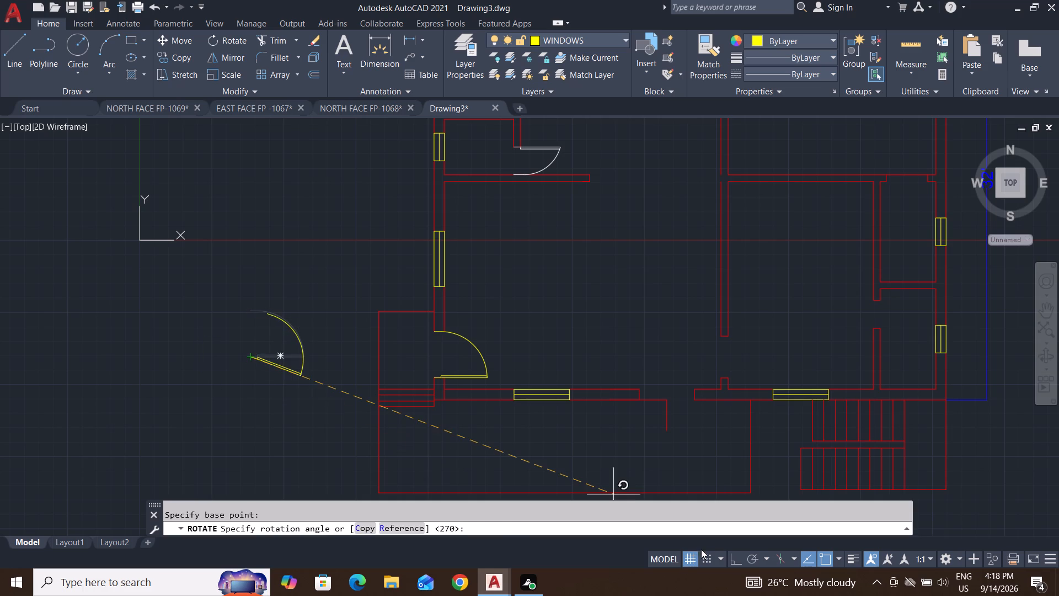
left_click(732, 557)
left_click(256, 251)
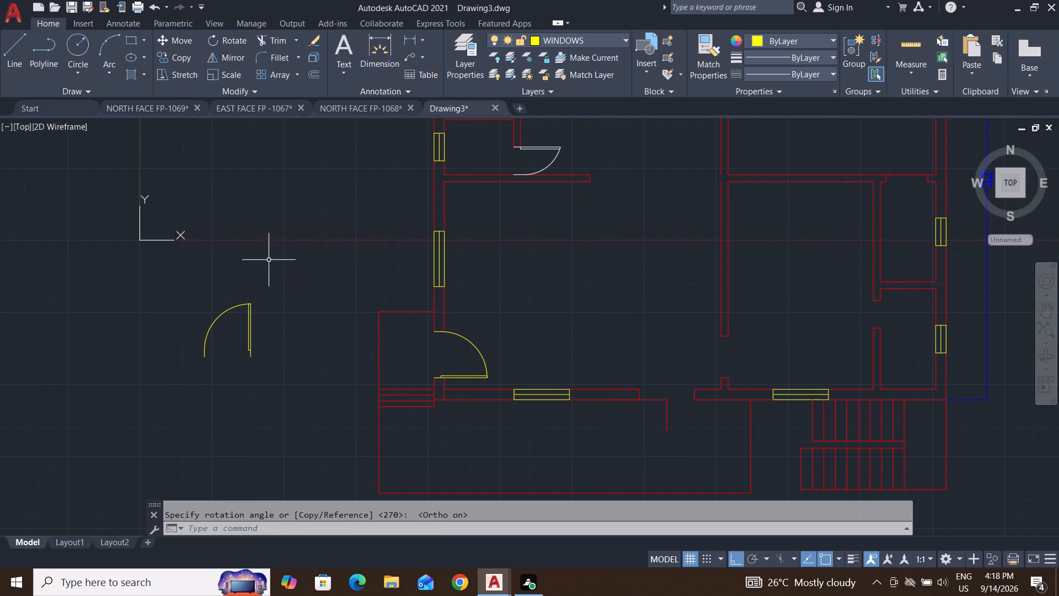
left_click(272, 264)
key("Escape")
key("Escape")
Move the rotated copy by its leaf's lower end to the wall line's endpoint midway across the bottom wall opening.
left_click(297, 243)
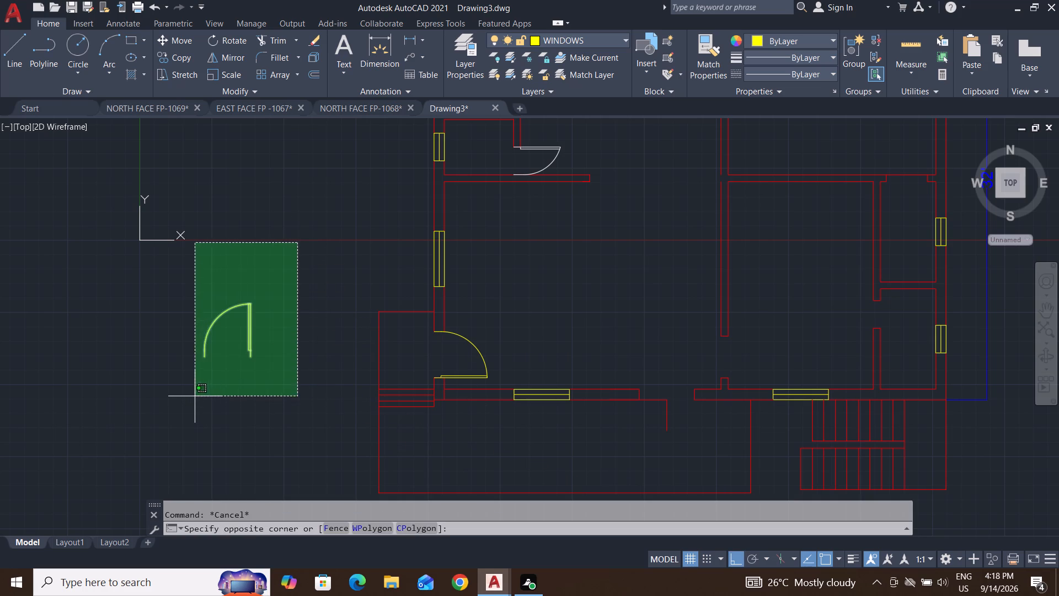
left_click(195, 396)
key("m")
key("Return")
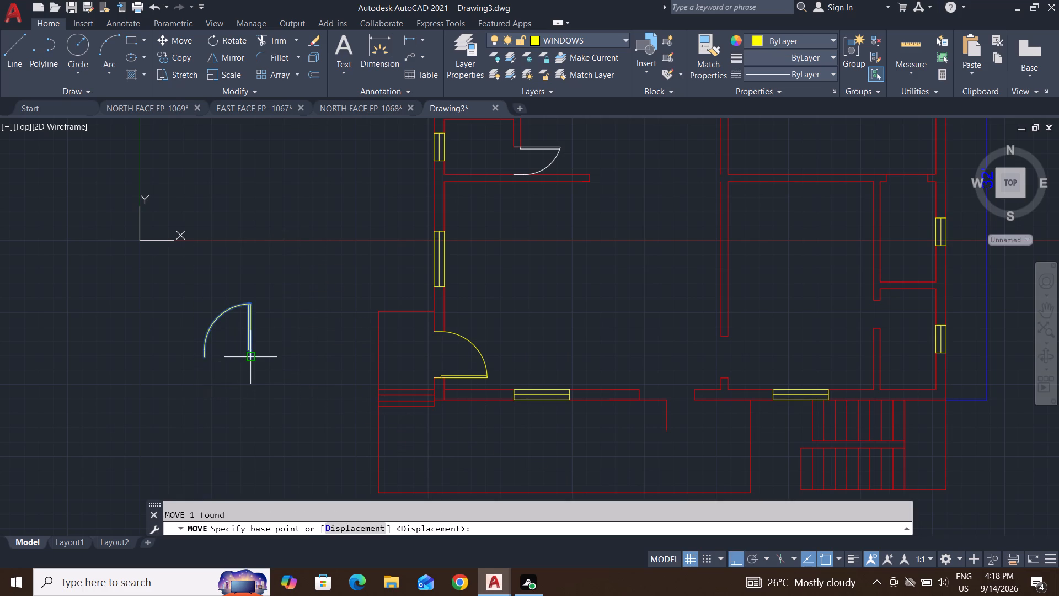
left_click(254, 358)
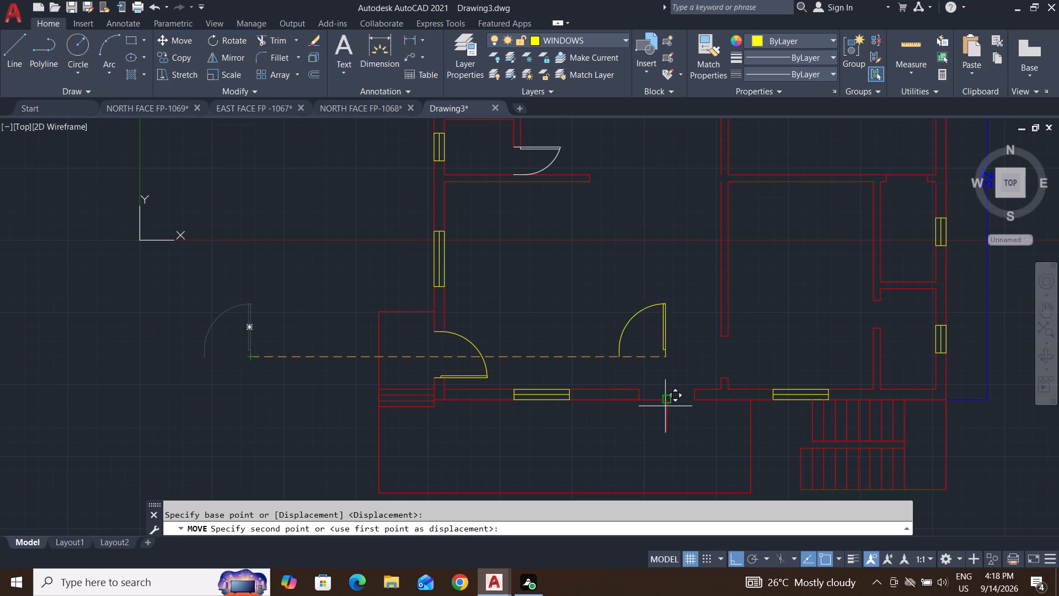
left_click(666, 395)
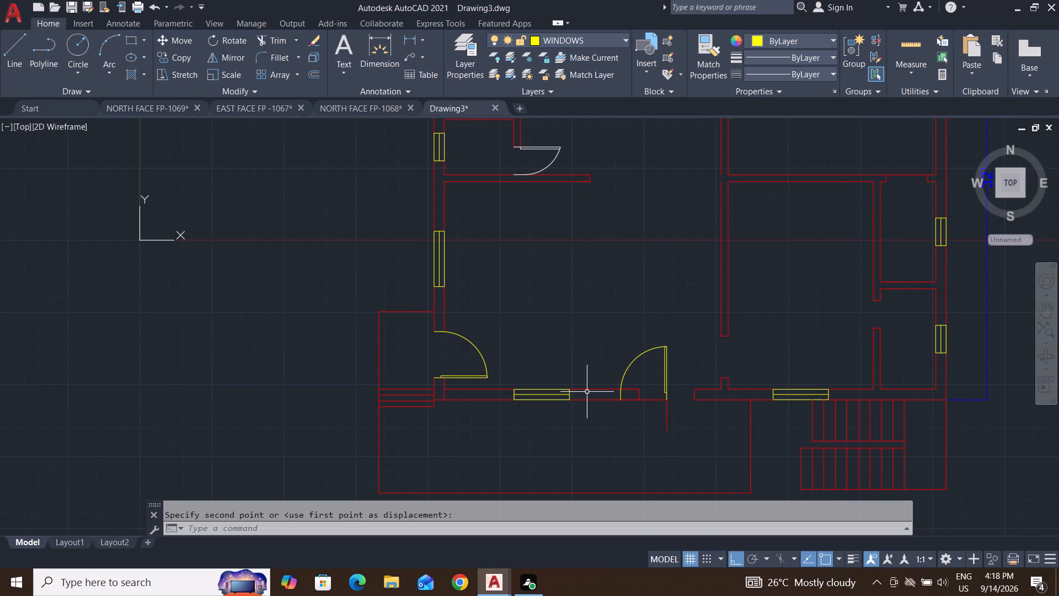
key("Return")
key("Escape")
key("Escape")
Explode the door block placed in the bottom wall opening.
left_click(638, 368)
left_click(616, 344)
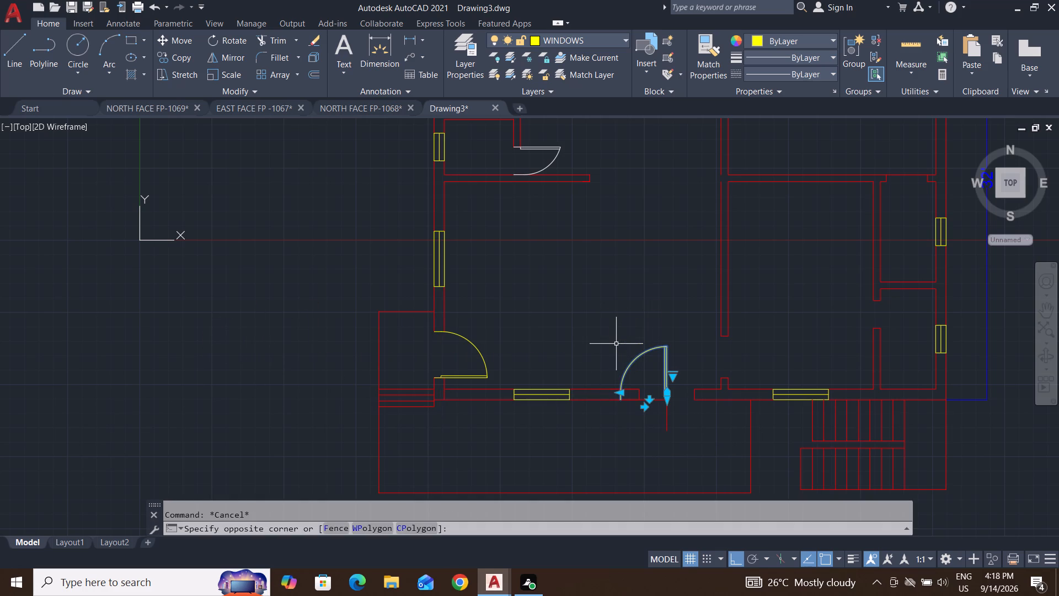
key("x")
key("Return")
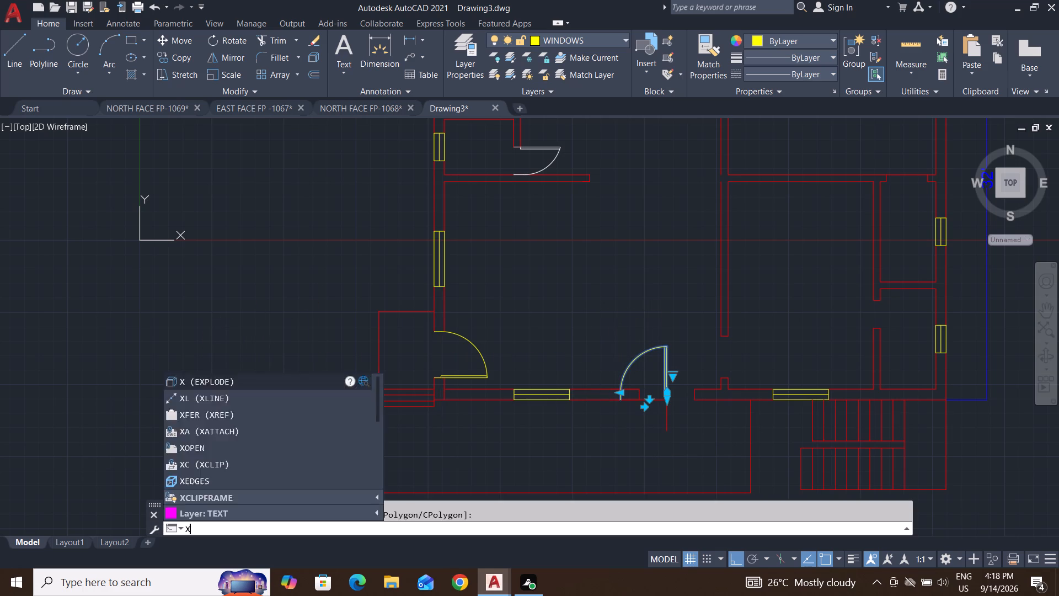
Move the exploded door's swing arc and short frame line horizontally to the left jamb of the bottom wall opening.
left_click(648, 371)
left_click(619, 342)
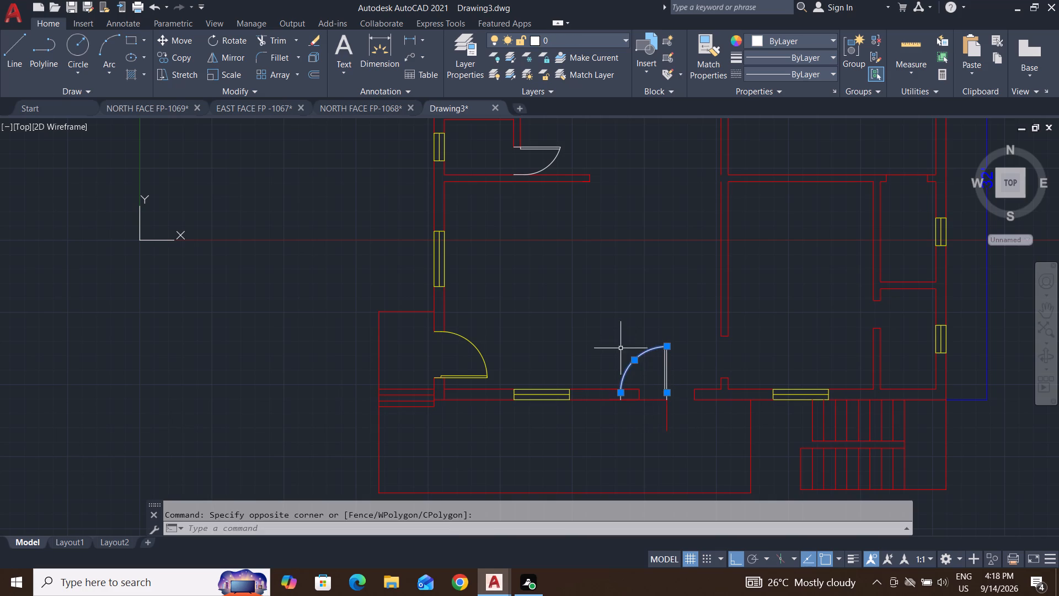
scroll(631, 398, "up", 3)
left_click(608, 390)
left_click(554, 397)
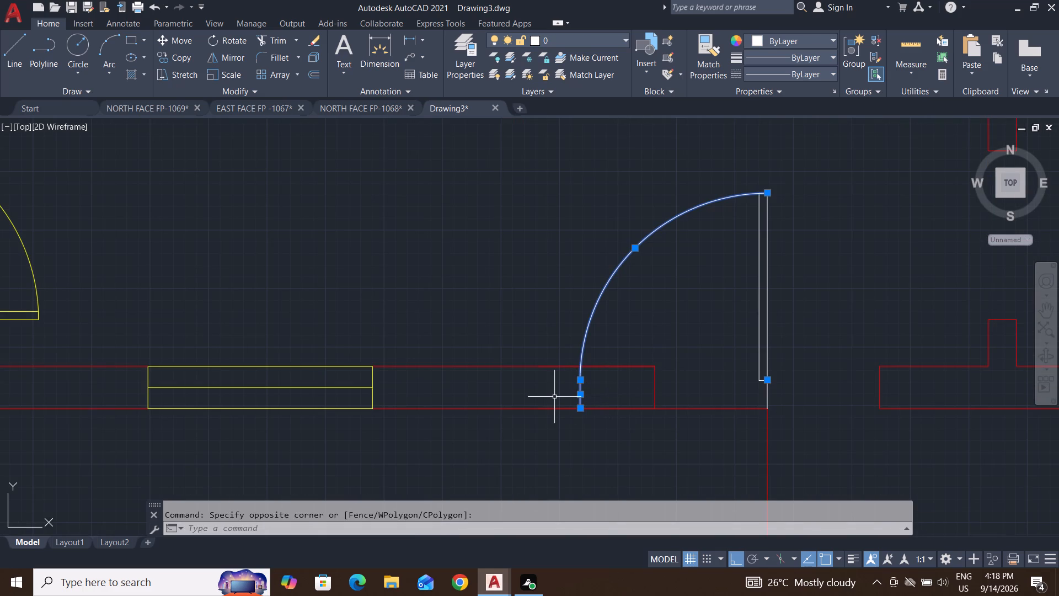
key("m")
key("Return")
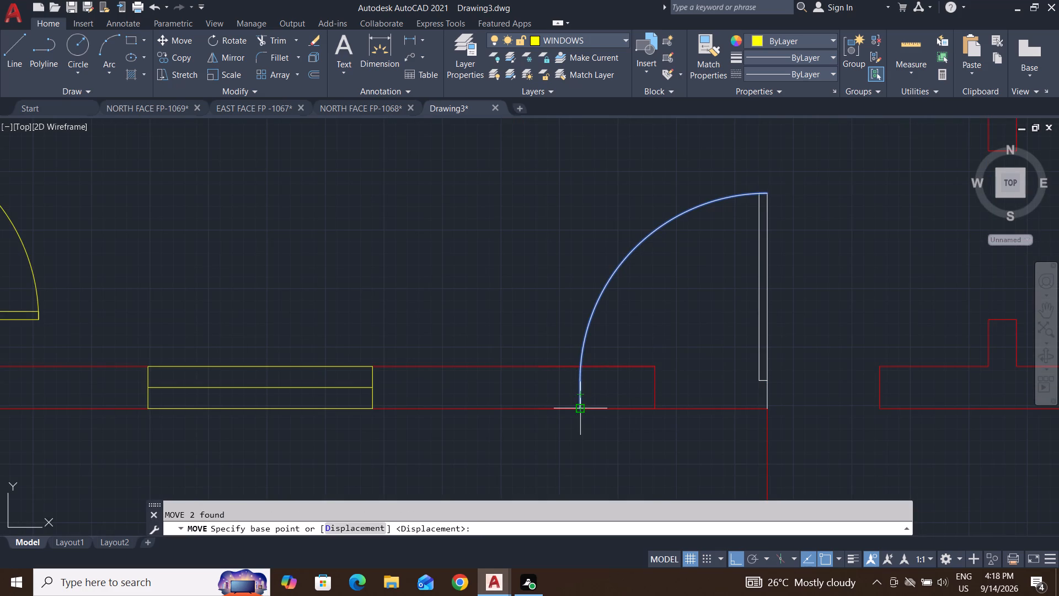
left_click(582, 409)
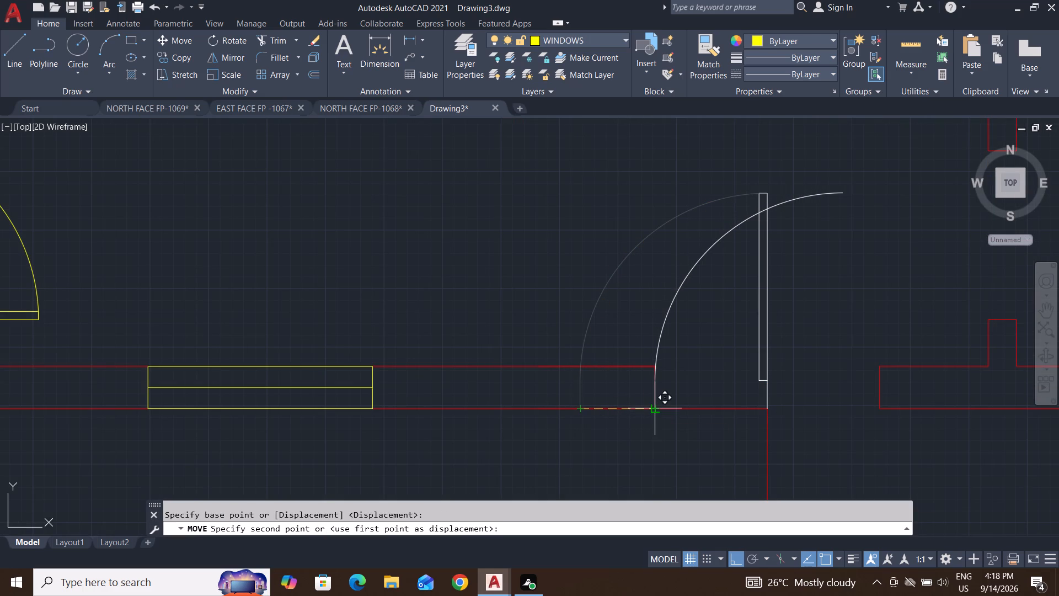
left_click(654, 411)
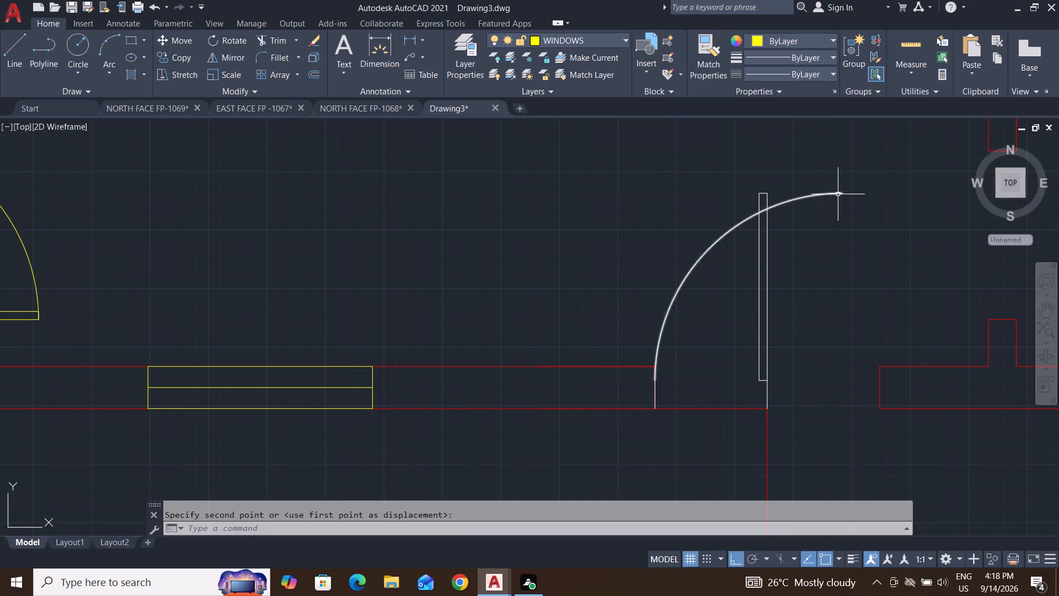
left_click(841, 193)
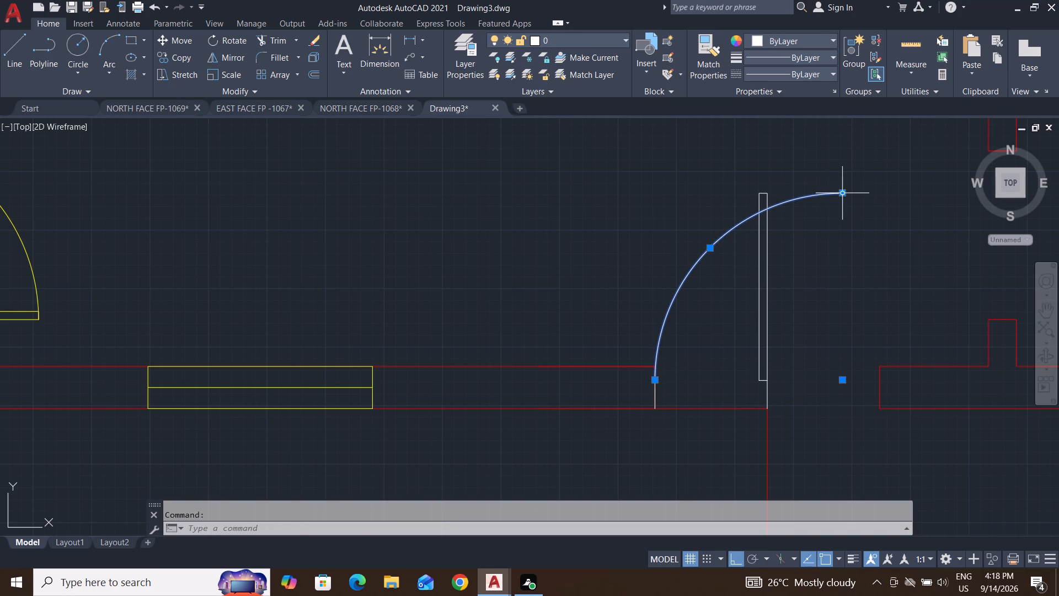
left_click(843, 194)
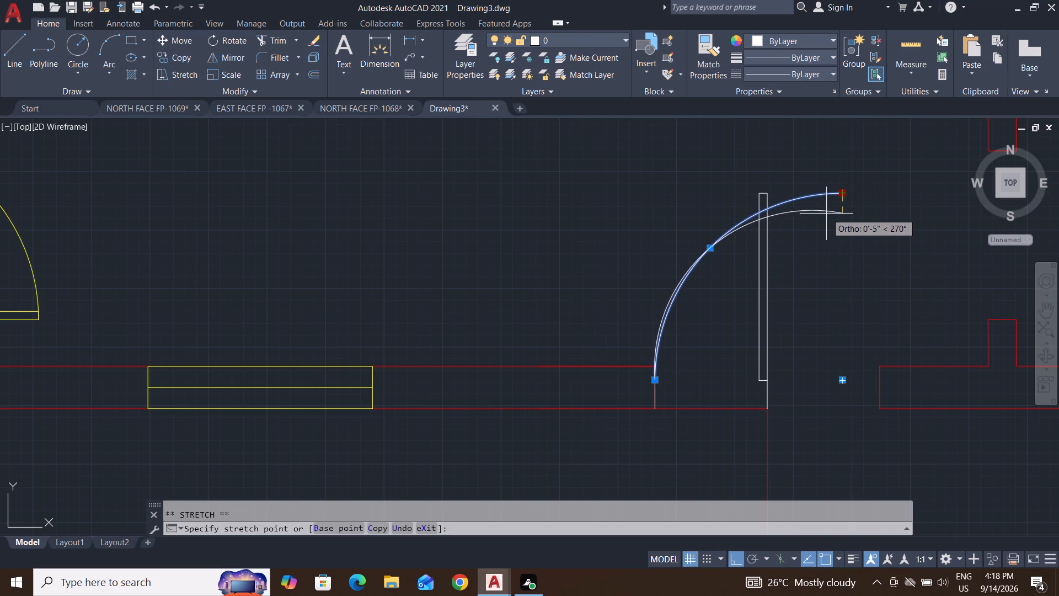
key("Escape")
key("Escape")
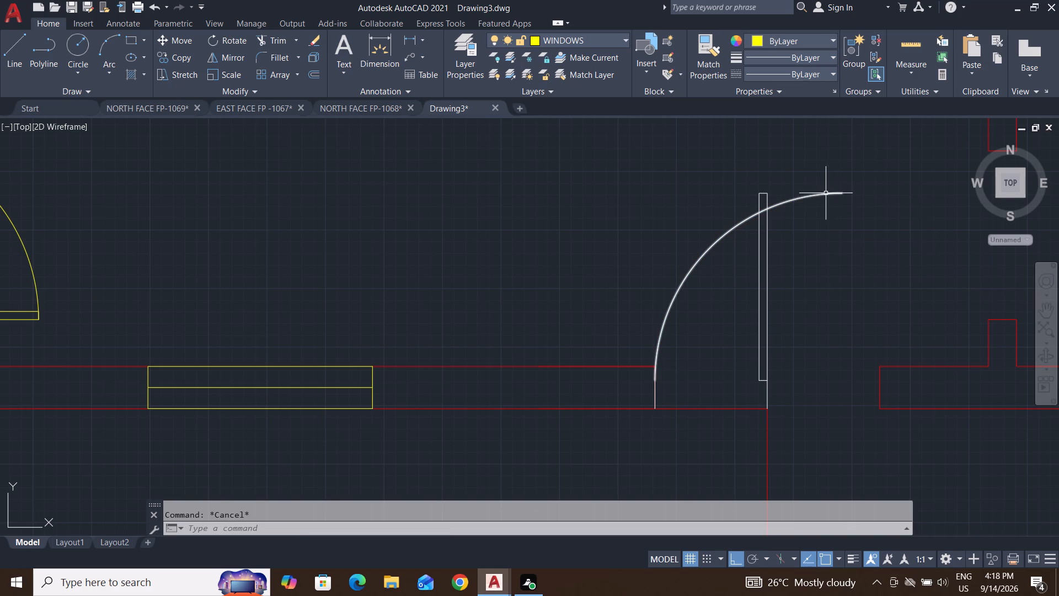
Stretch the swing arc's upper end to the upper corner of the right jamb of the bottom wall opening.
left_click(826, 195)
left_click(846, 194)
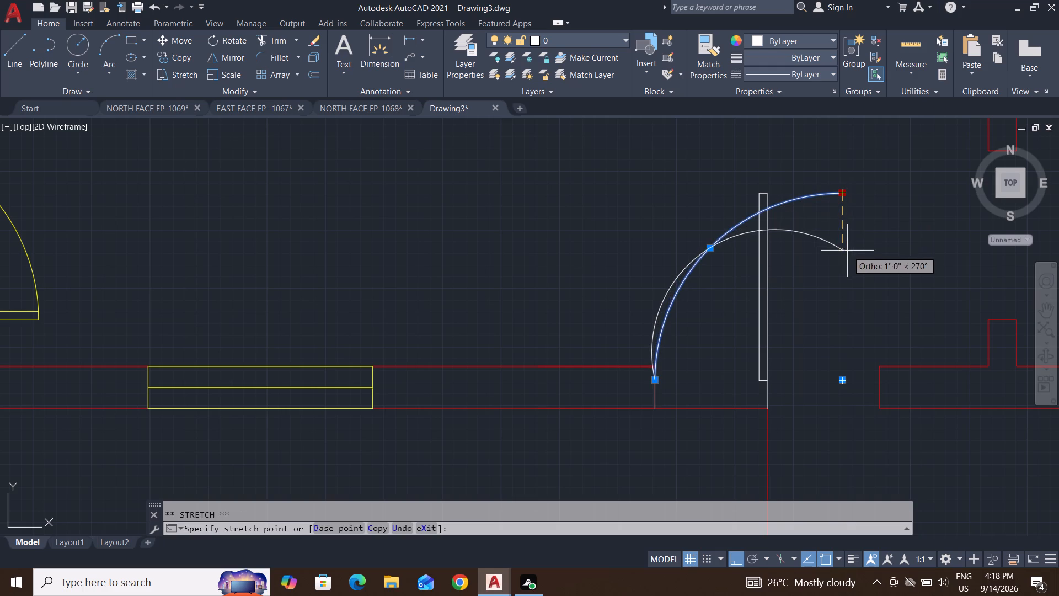
middle_click_drag(860, 320, 663, 312)
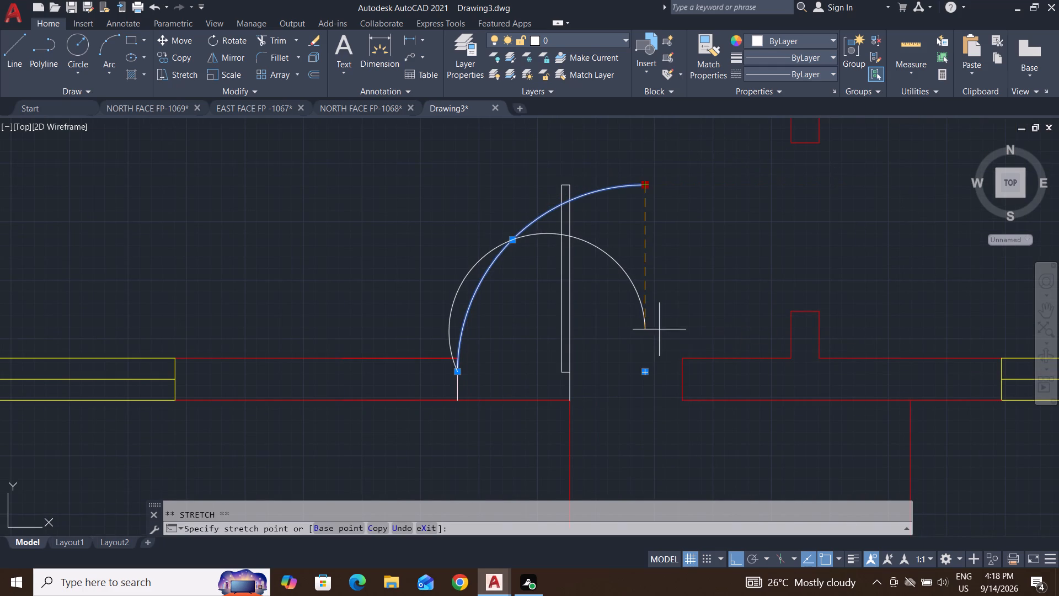
left_click(686, 356)
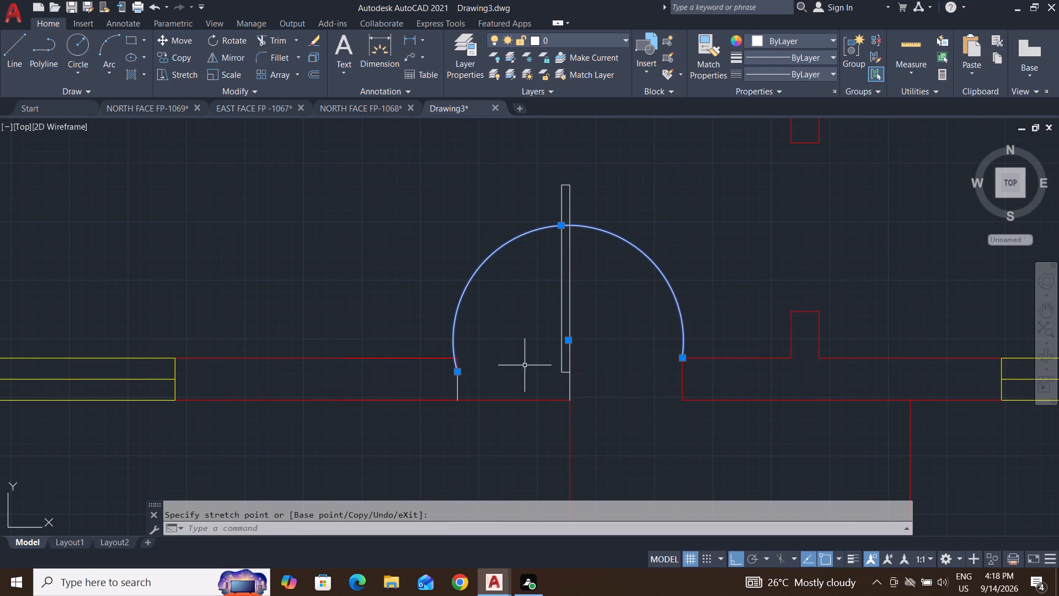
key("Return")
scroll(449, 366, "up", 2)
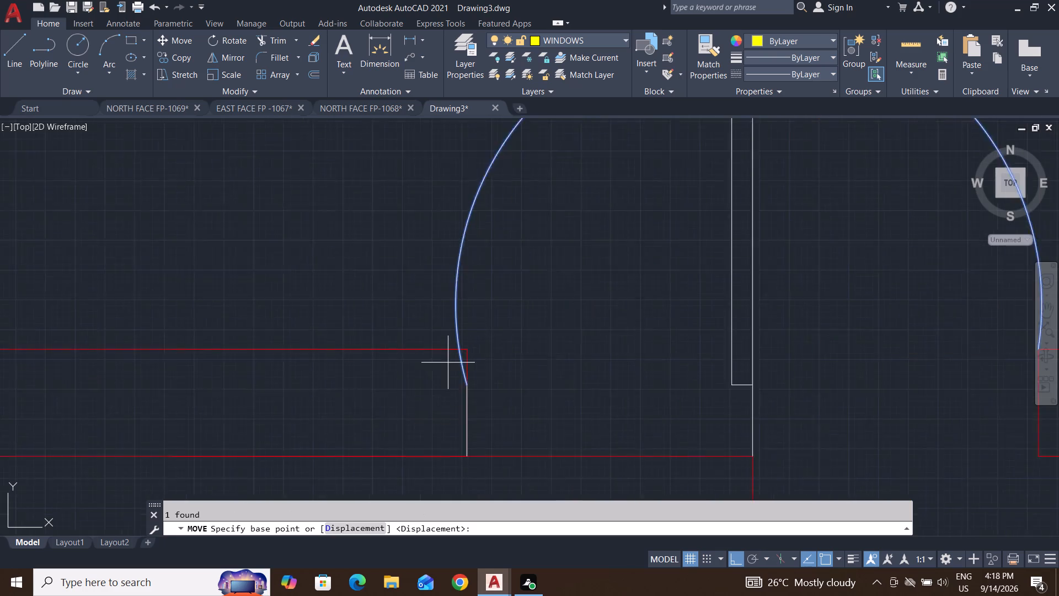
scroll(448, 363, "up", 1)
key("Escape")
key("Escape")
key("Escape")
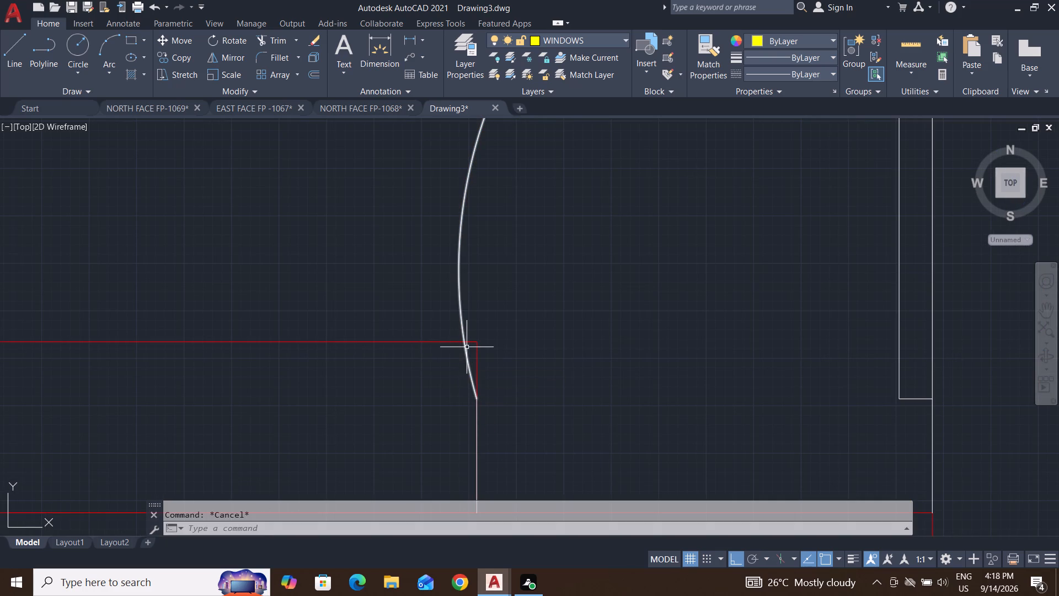
Draw a vertical line about 11" long from the arc's crossing with the wall's upper line down past the lower line.
key("l")
key("Return")
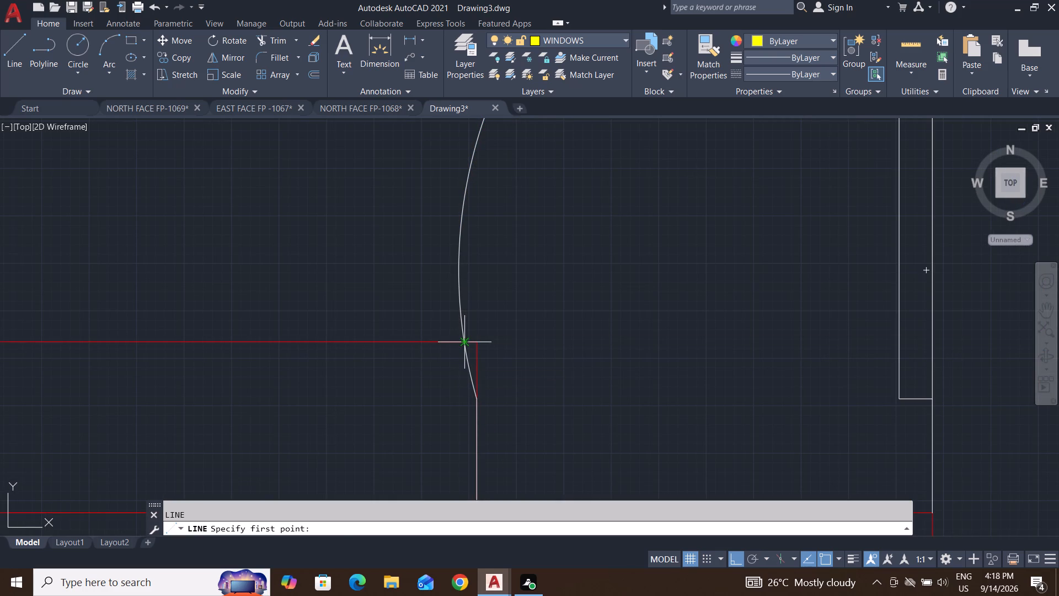
left_click(464, 343)
scroll(464, 343, "down", 3)
scroll(466, 385, "up", 3)
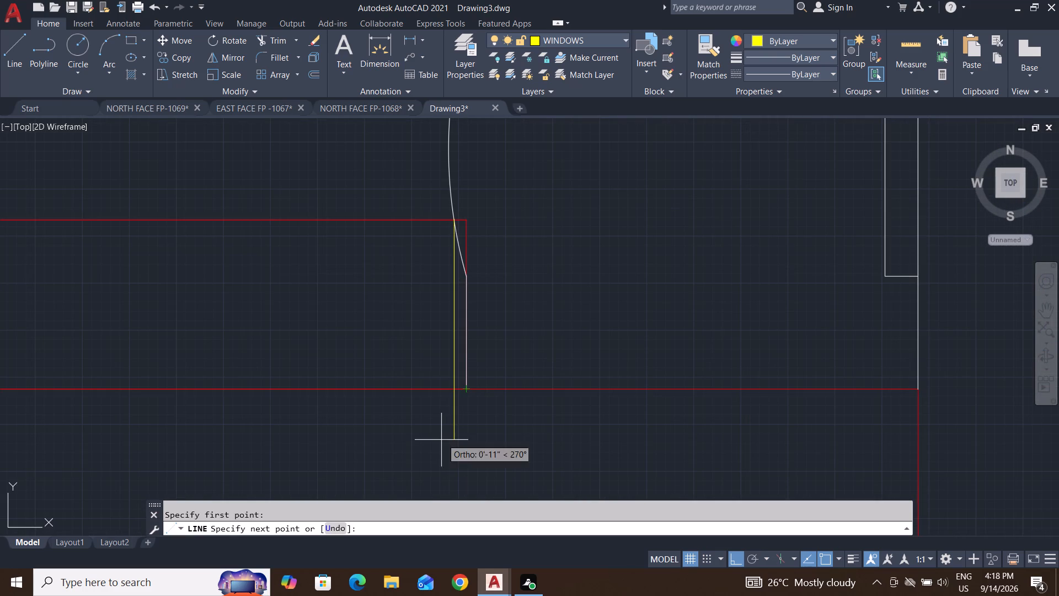
left_click(441, 441)
key("Escape")
key("Escape")
key("Escape")
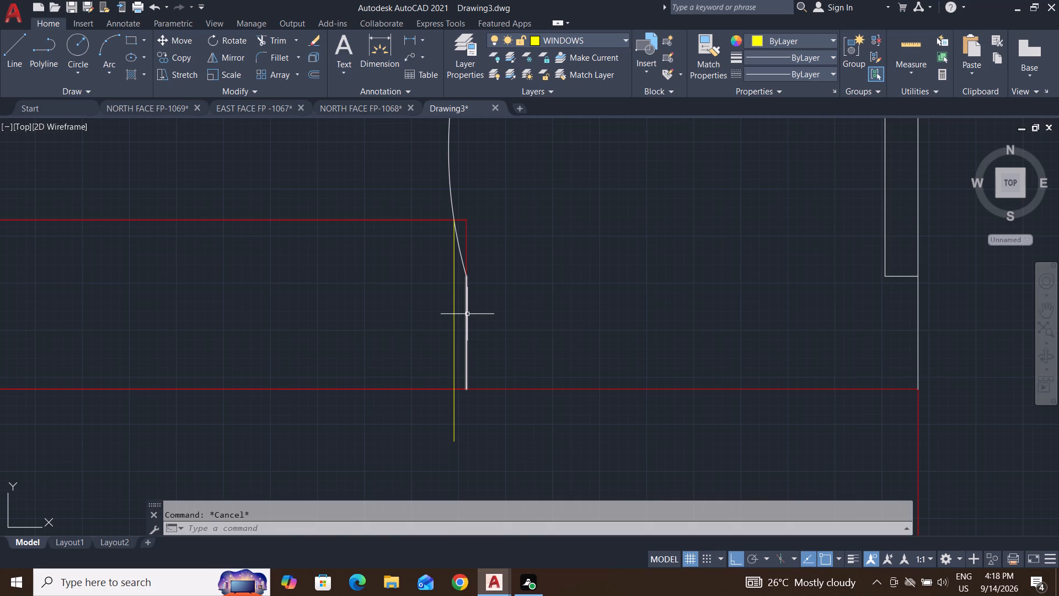
Trim away the arc's tail below the wall's upper line and the short frame line at the left jamb.
key("t")
type("R")
key("space")
key("space")
left_click(467, 314)
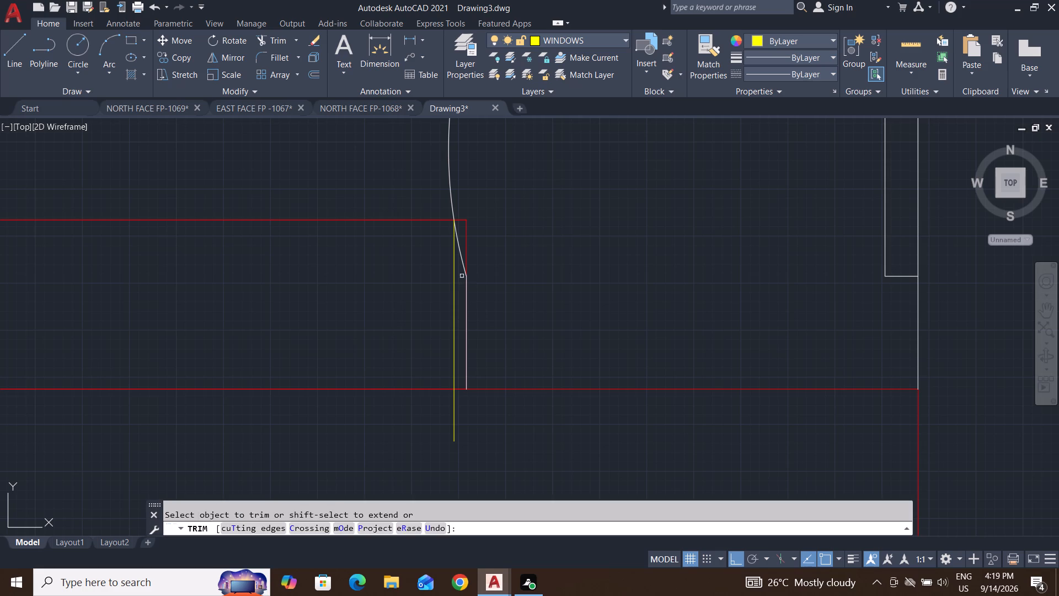
left_click(462, 260)
left_click(467, 305)
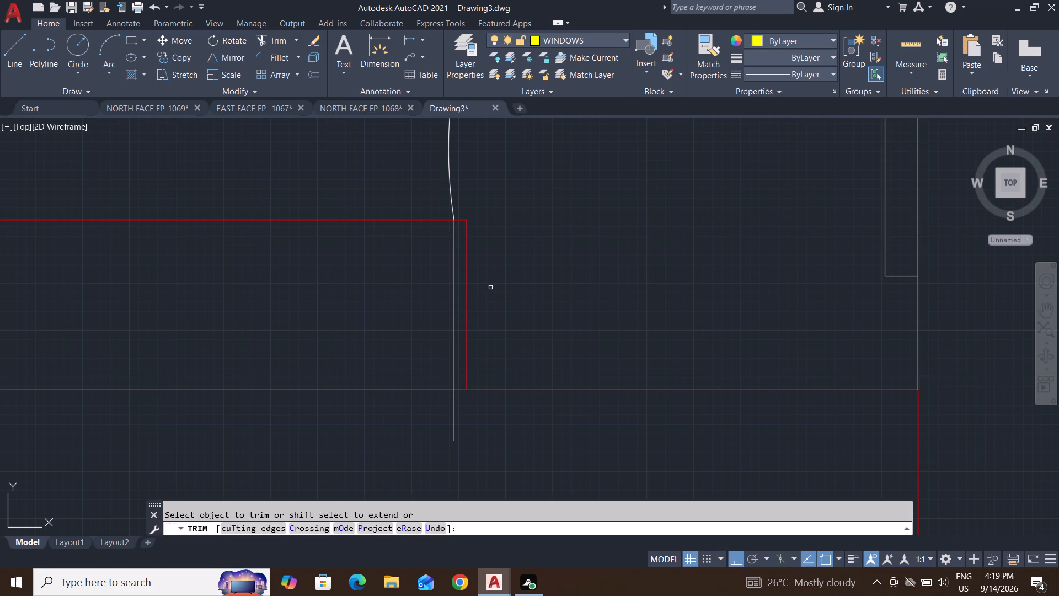
key("Escape")
key("Escape")
key("Escape")
key("Escape")
Trim the part of the new vertical line that extends below the wall's lower line.
type("TR")
key("space")
key("space")
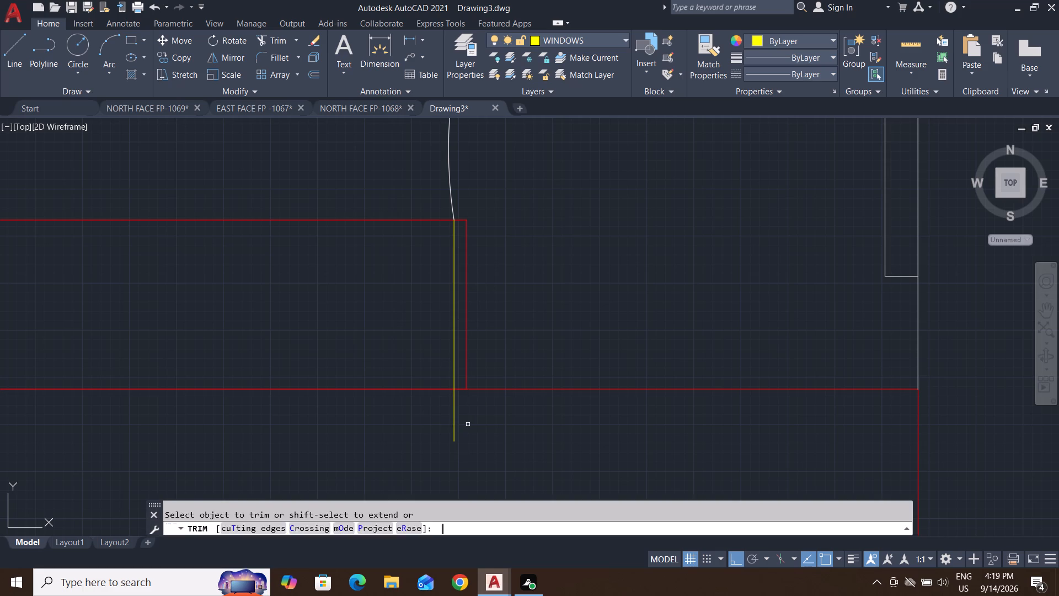
left_click(483, 413)
left_click(392, 458)
Trim away the part of the swing arc to the right of the door leaf.
scroll(548, 456, "down", 2)
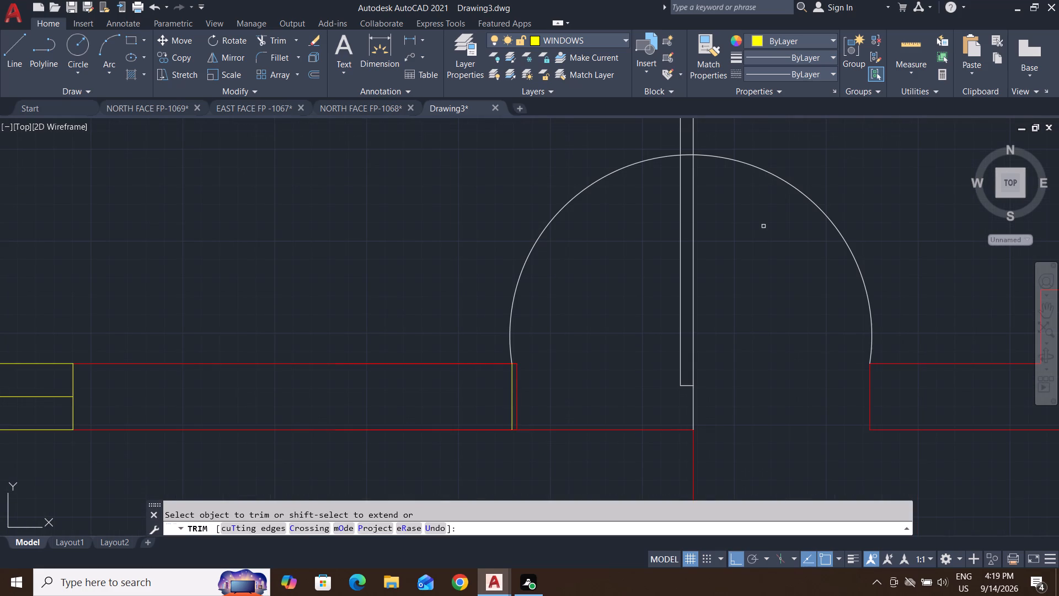
left_click(750, 187)
left_click(749, 134)
left_click(774, 146)
left_click(596, 147)
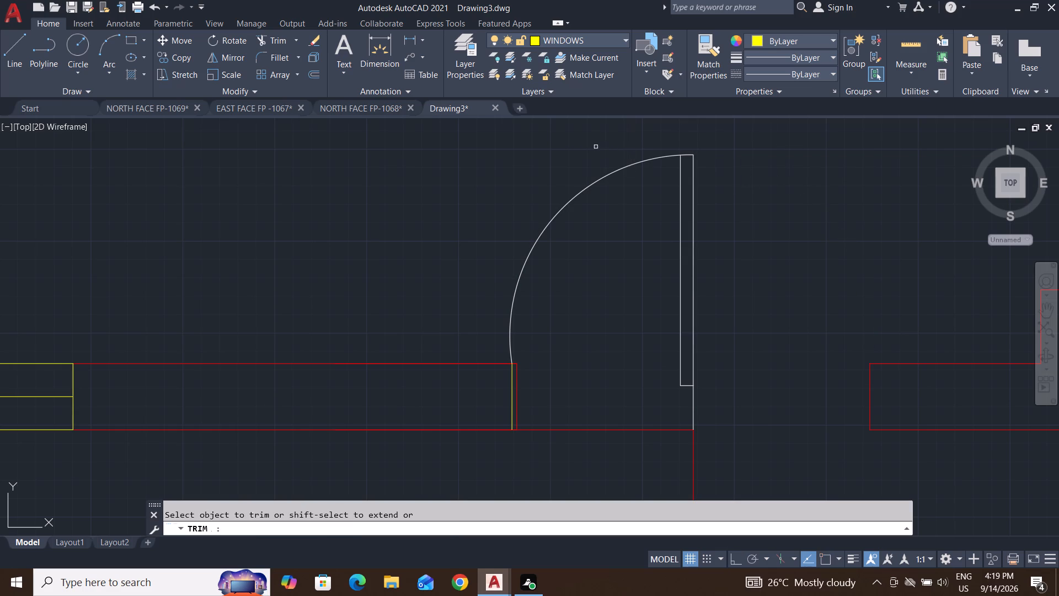
key("Escape")
key("Escape")
key("Escape")
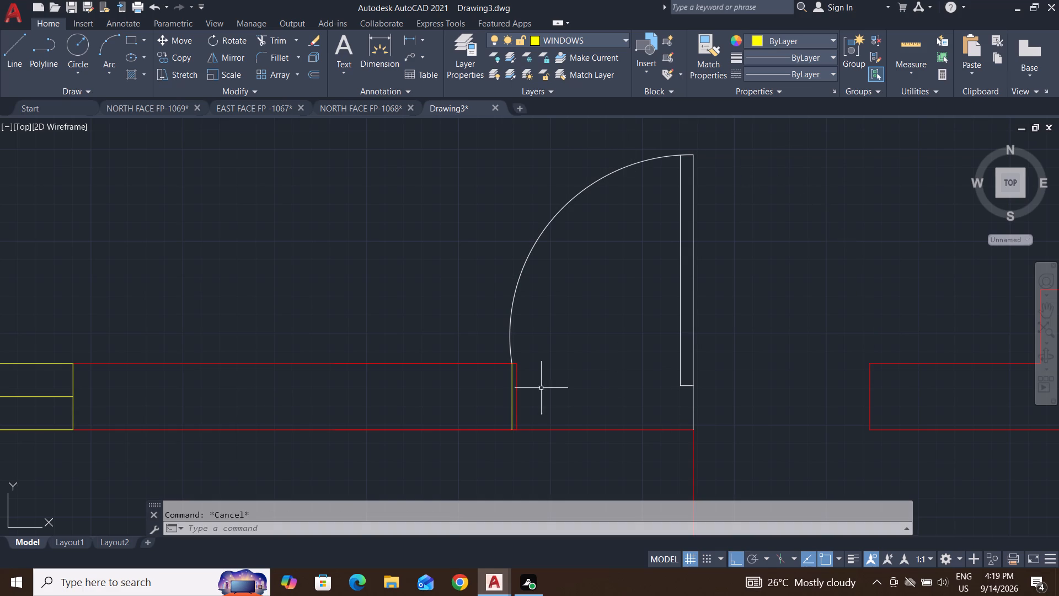
Assign the swing arc, door leaf and short frame lines to the DOORS layer.
left_click(513, 385)
left_click(545, 267)
left_click(486, 228)
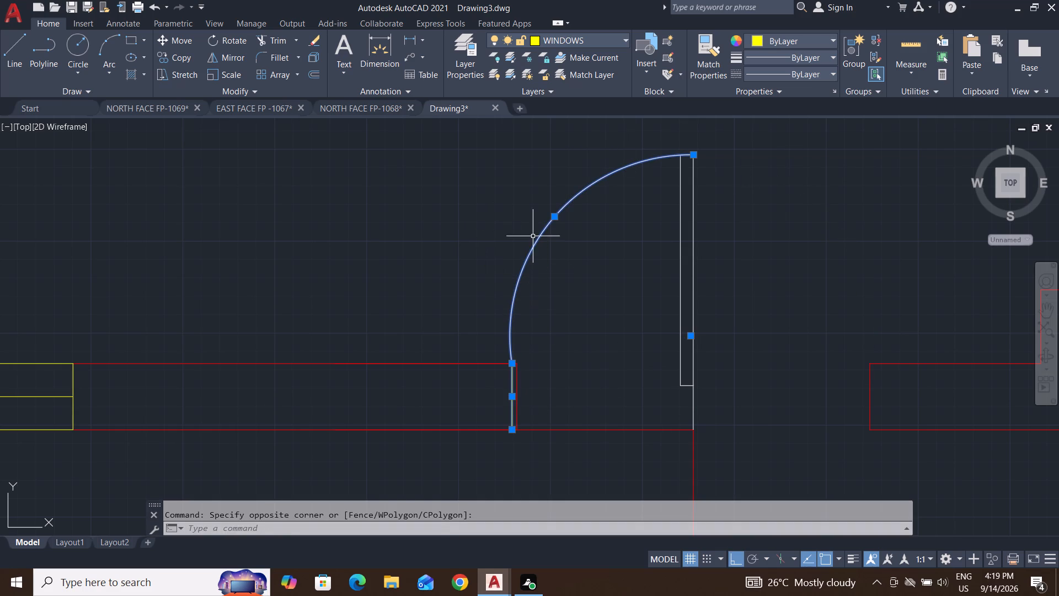
left_click(826, 244)
left_click(627, 395)
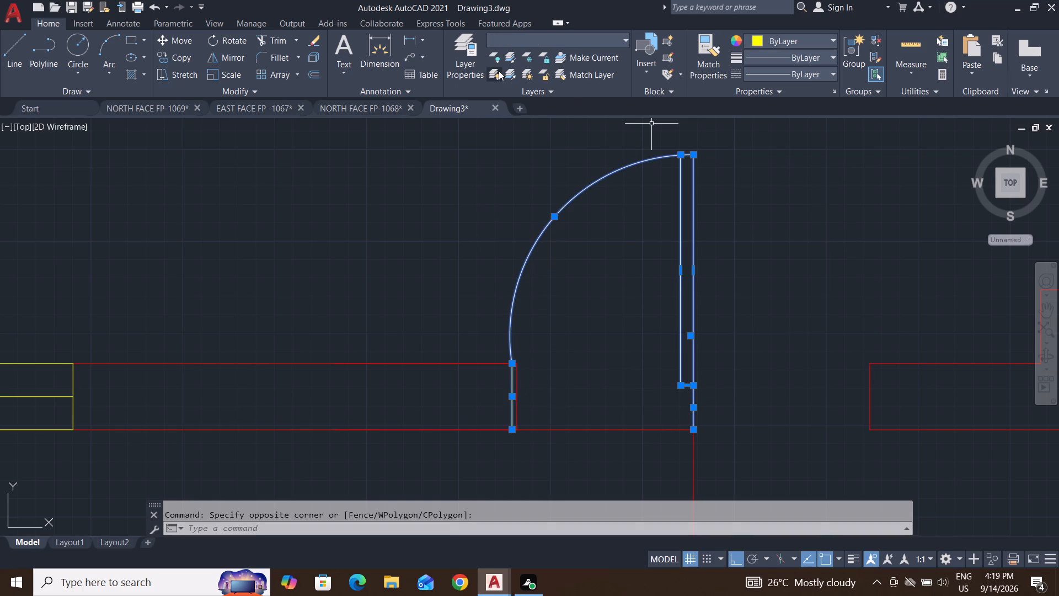
left_click(558, 39)
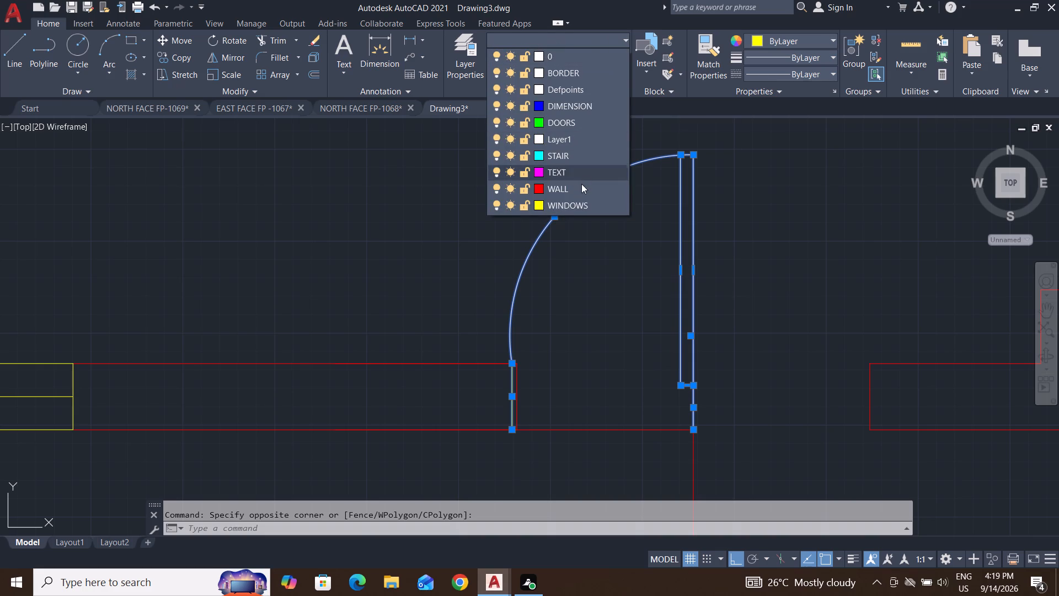
left_click(590, 123)
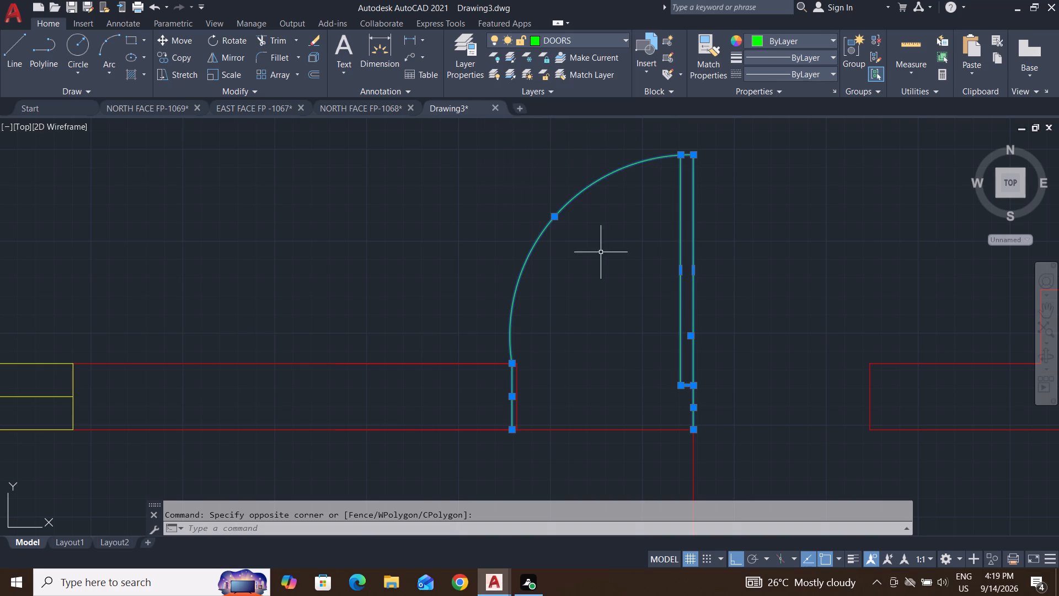
key("Escape")
key("Escape")
key("Escape")
Move the door from its left frame line's lower end to the lower corner of the opening's left jamb.
left_click(734, 139)
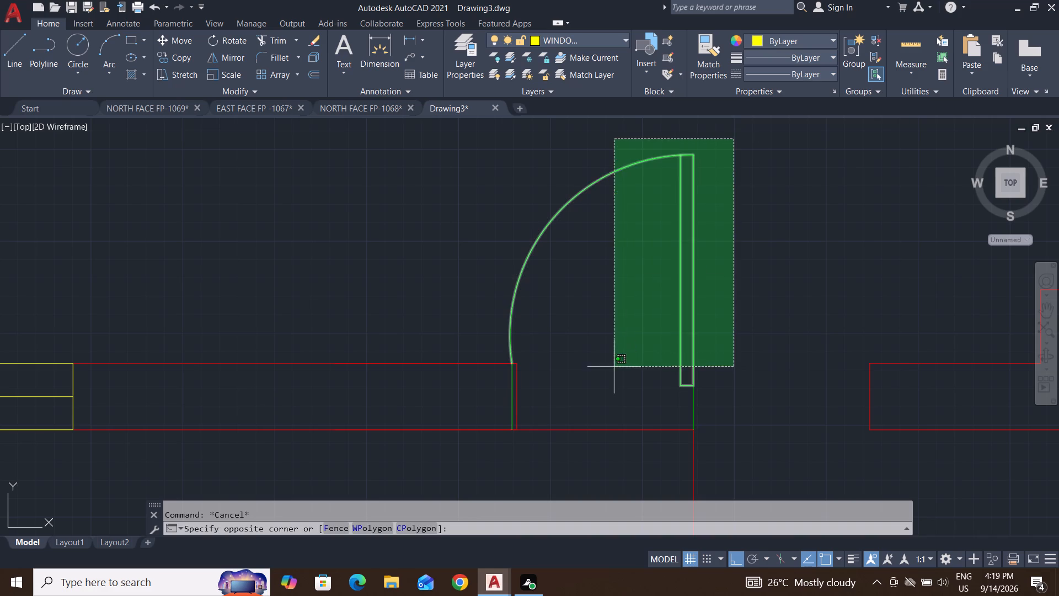
left_click(591, 412)
left_click(511, 405)
key("m")
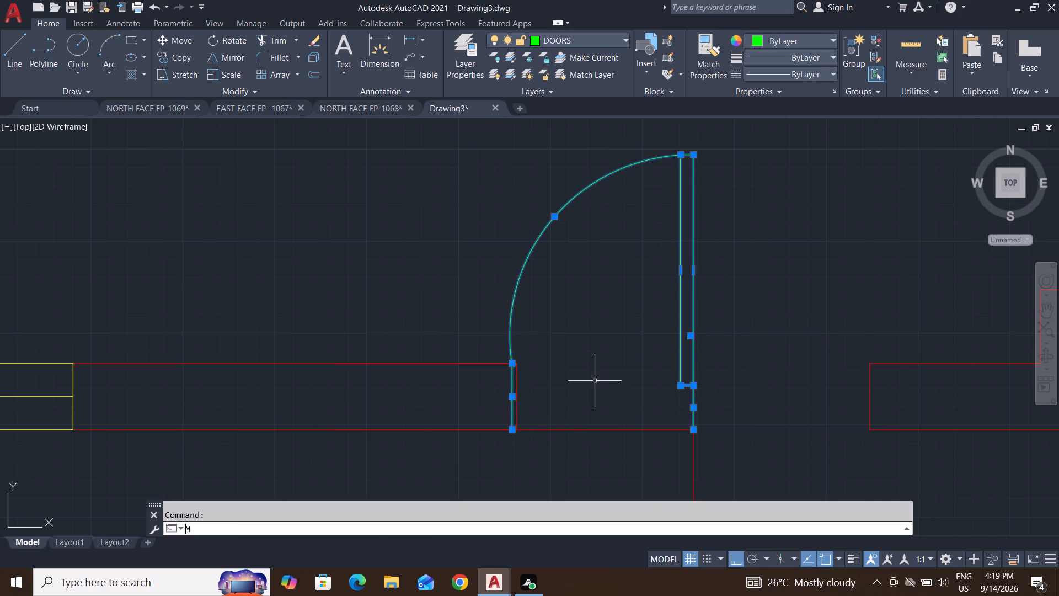
key("Return")
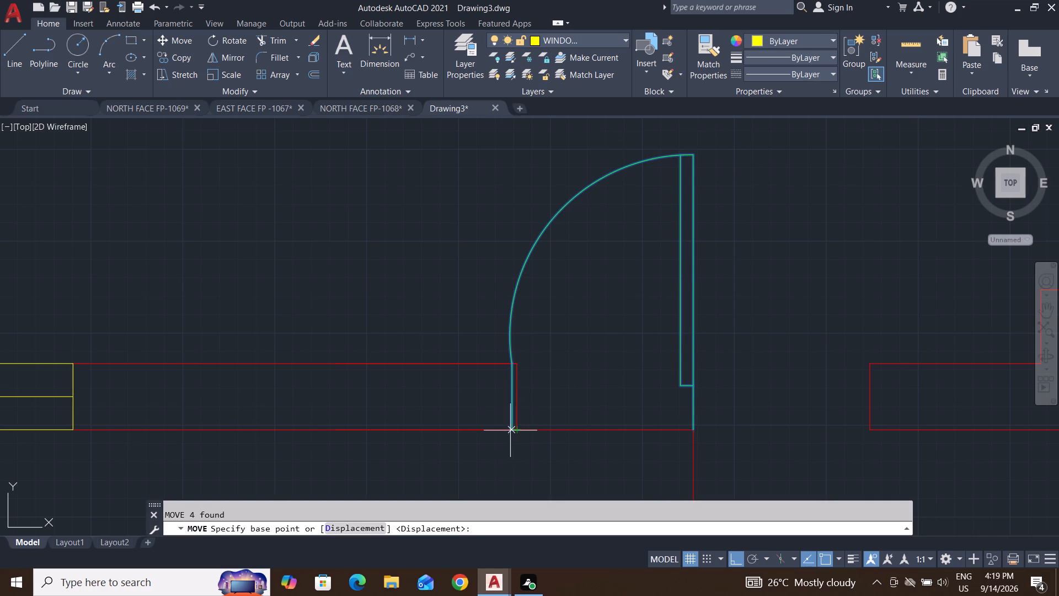
left_click(510, 430)
left_click(520, 430)
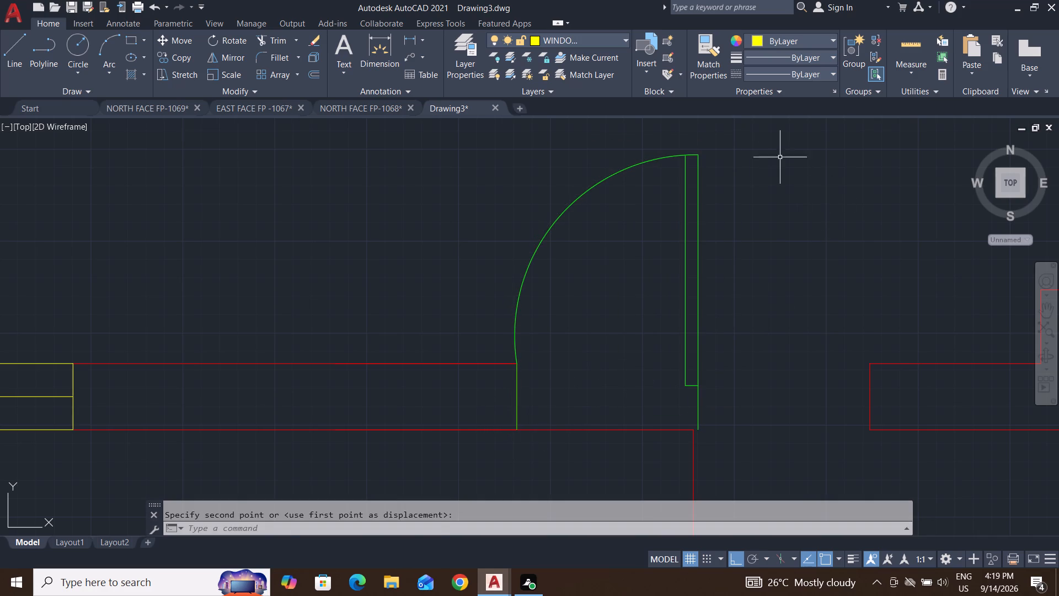
Mirror the door about the vertical outer edge of its leaf, keeping the source objects, to form a double door.
left_click(764, 132)
left_click(644, 408)
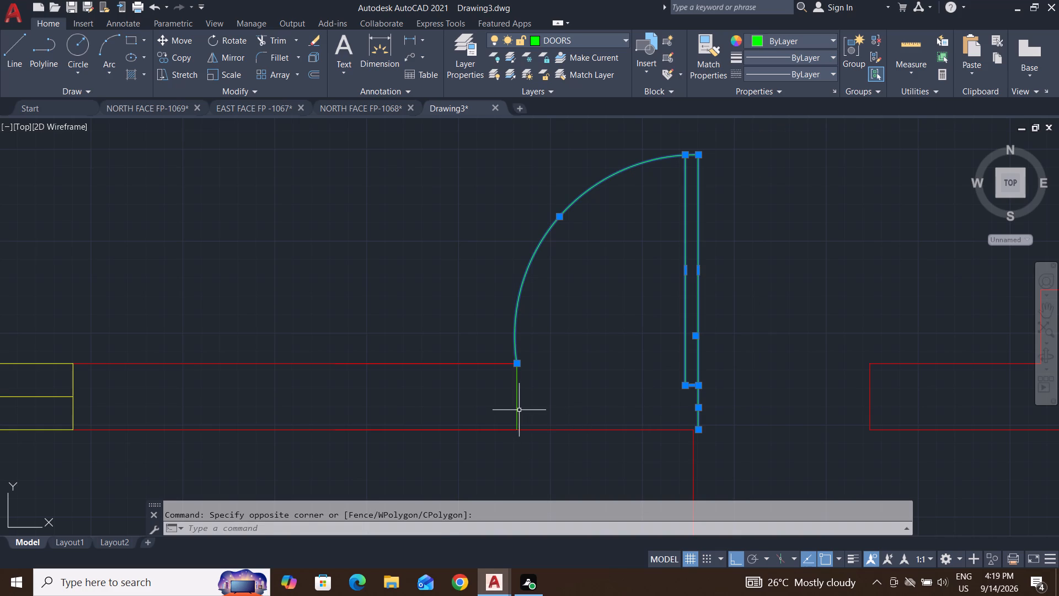
left_click(519, 410)
left_click(503, 410)
type("MI")
key("Return")
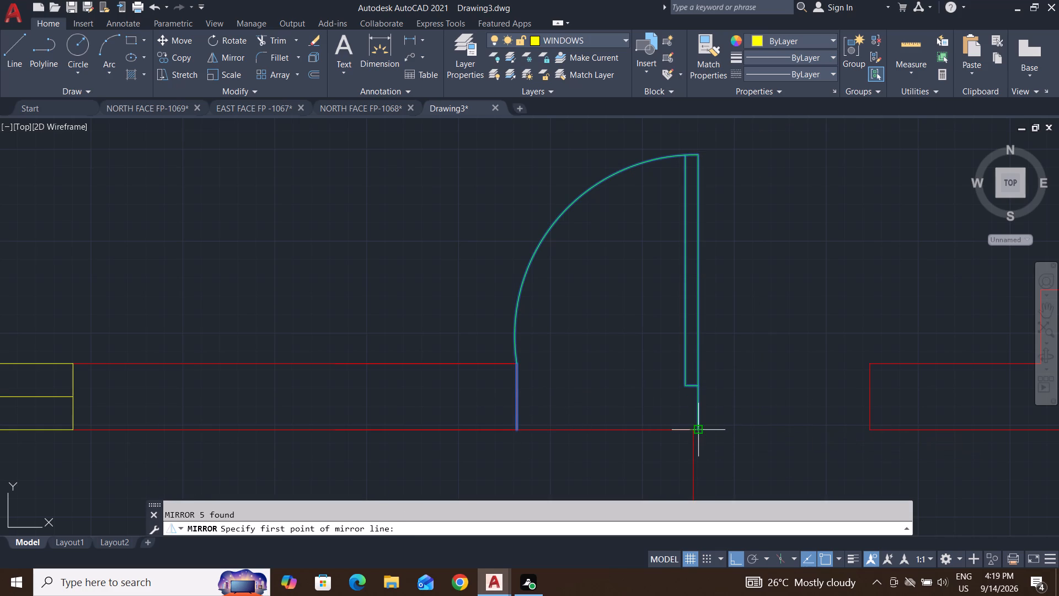
left_click(697, 429)
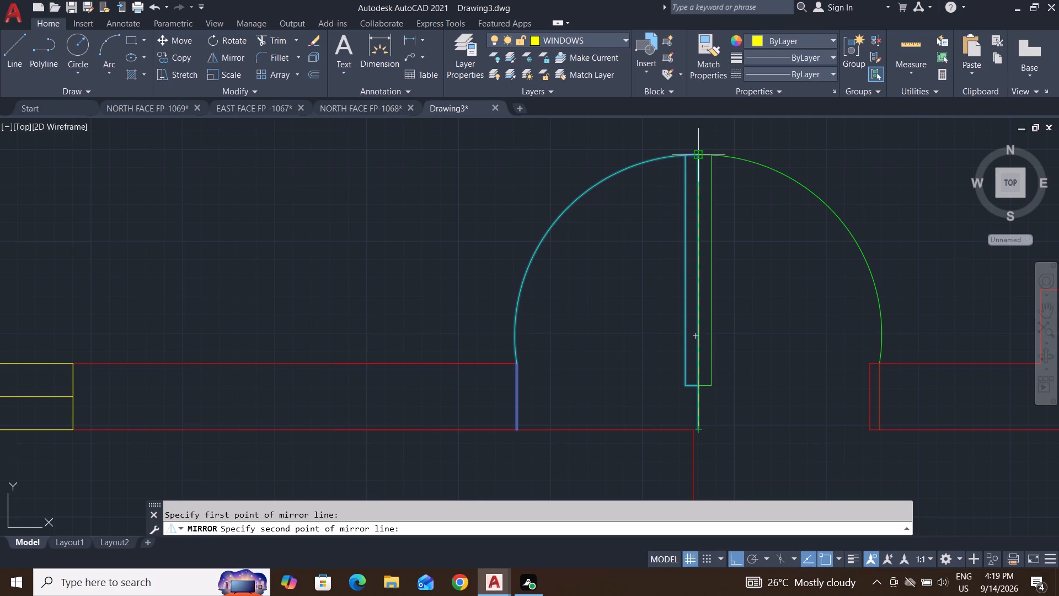
left_click(700, 154)
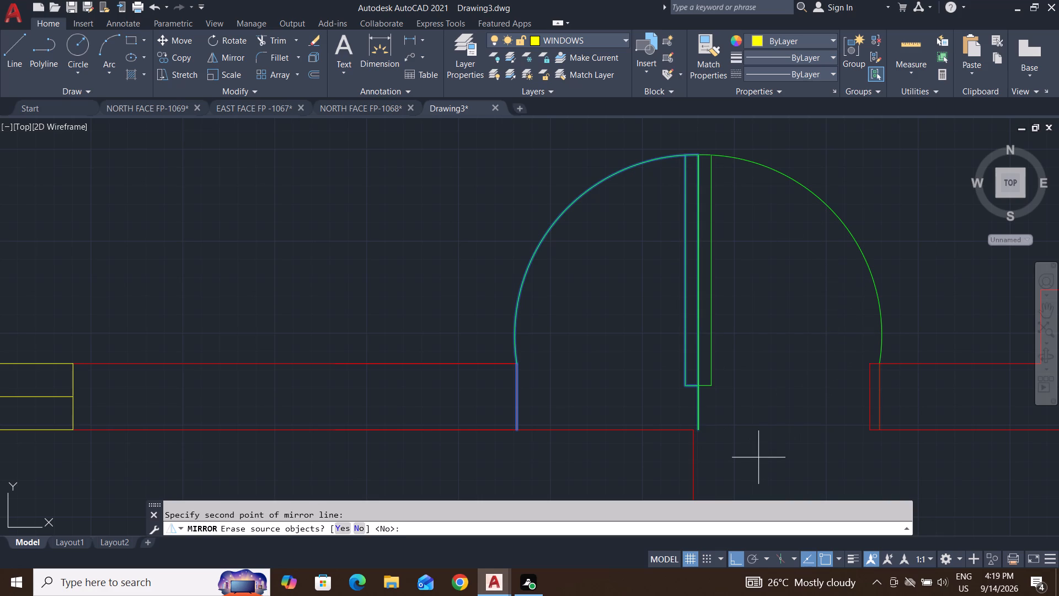
key("Return")
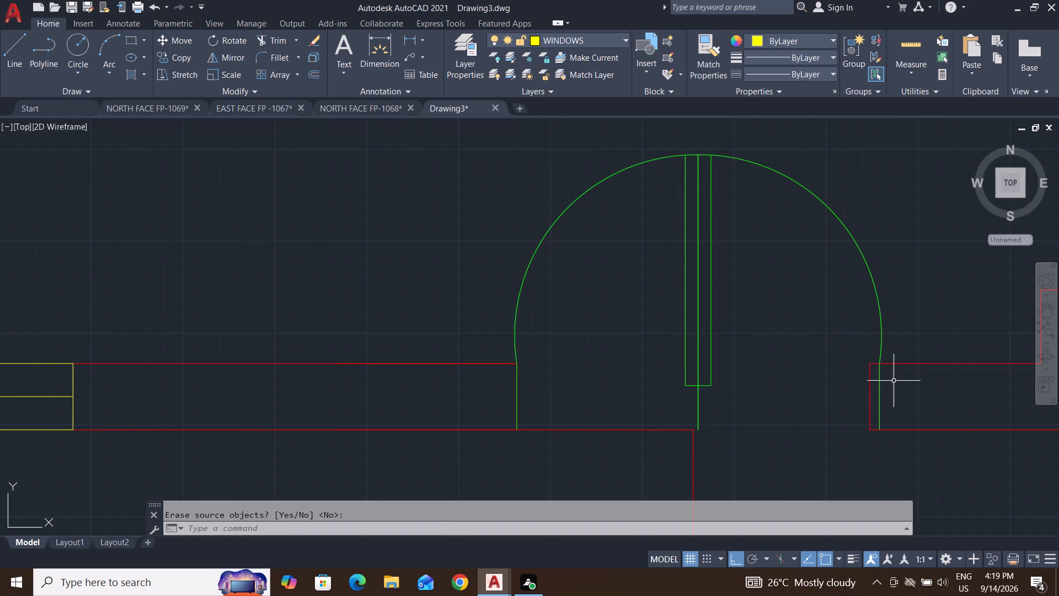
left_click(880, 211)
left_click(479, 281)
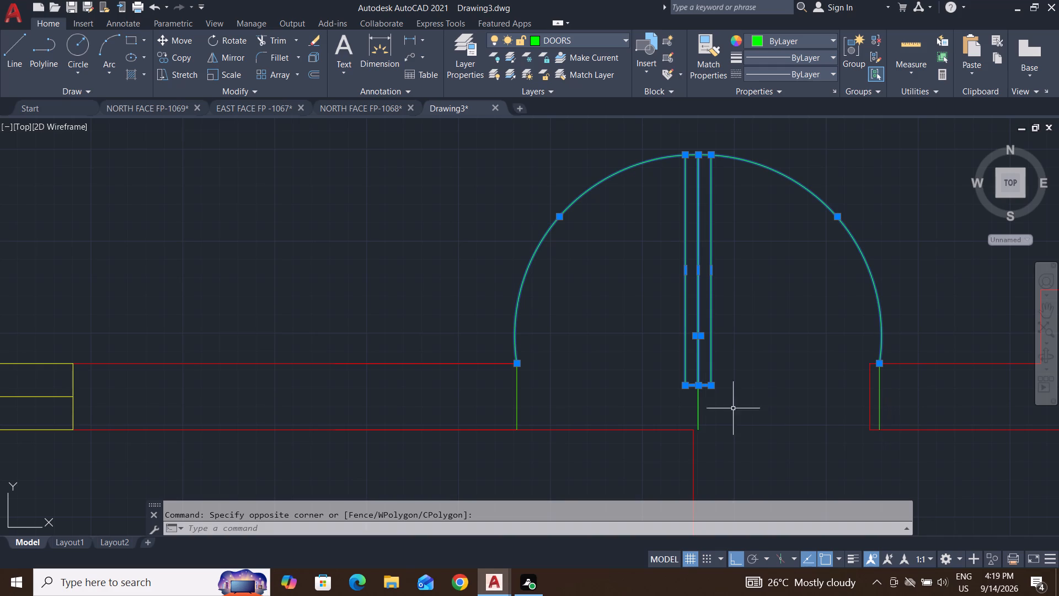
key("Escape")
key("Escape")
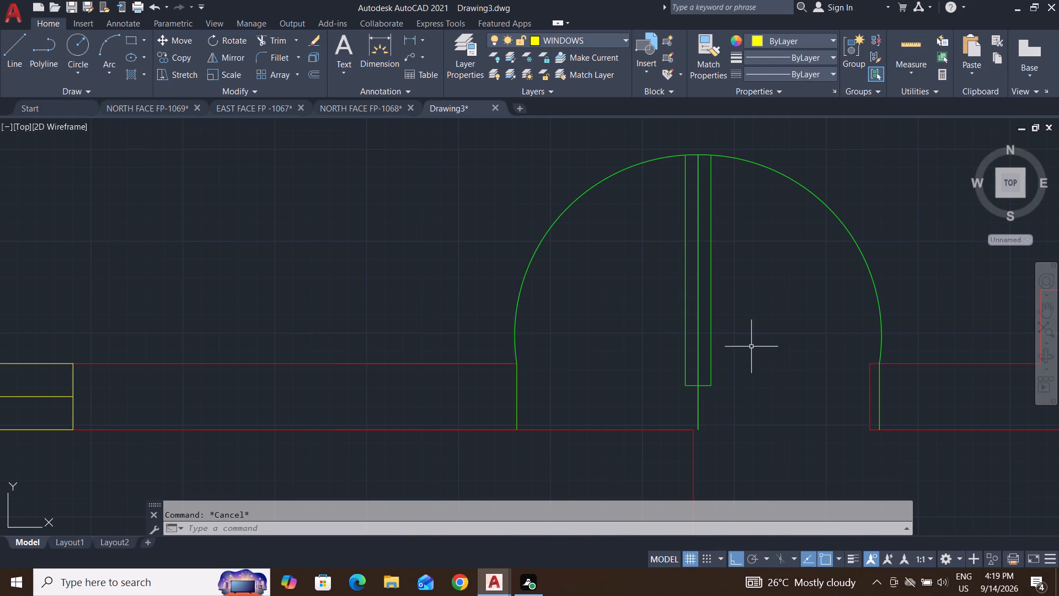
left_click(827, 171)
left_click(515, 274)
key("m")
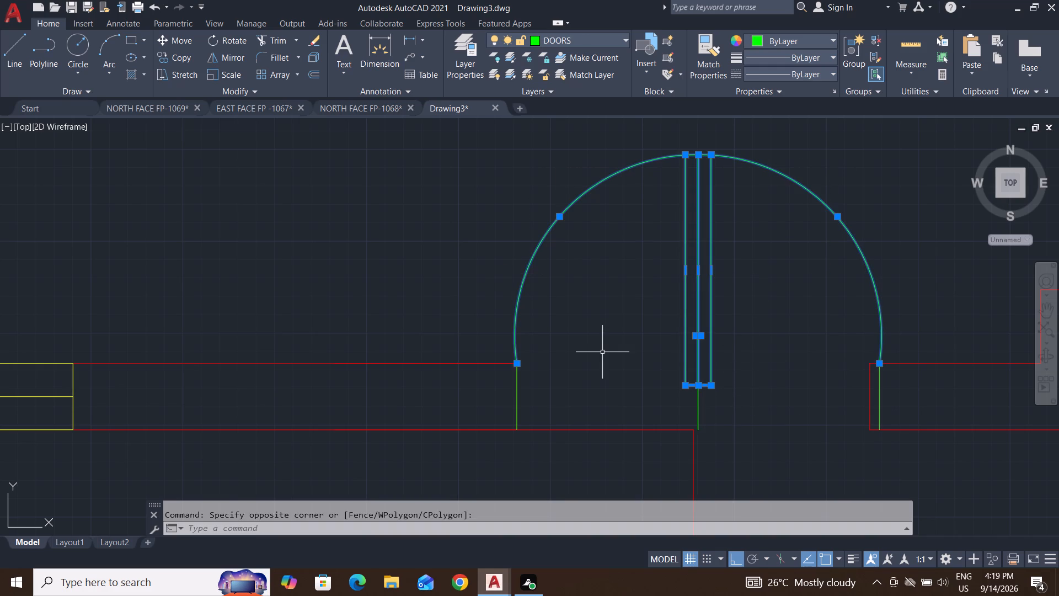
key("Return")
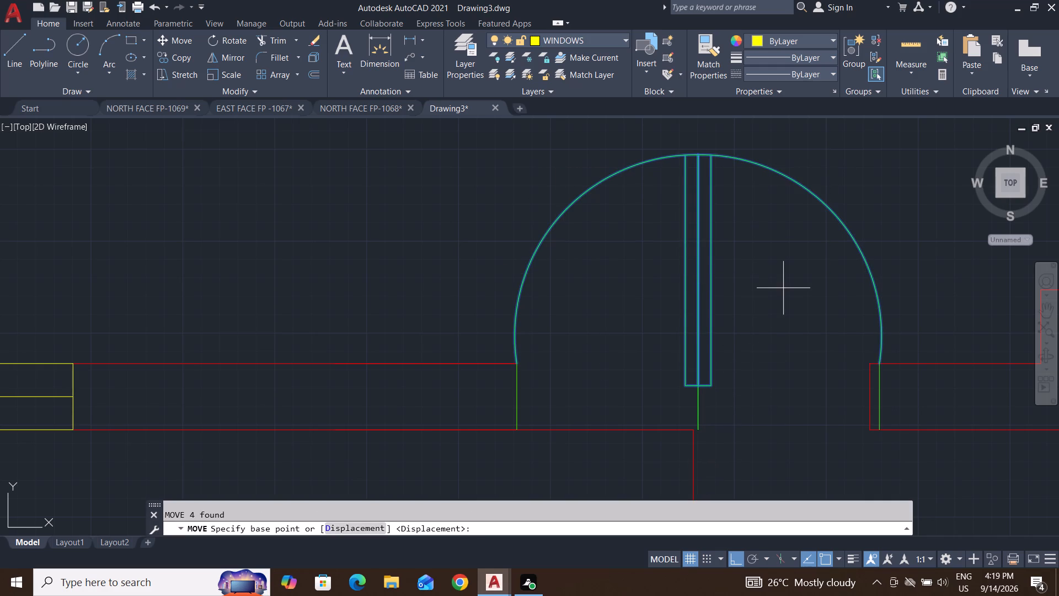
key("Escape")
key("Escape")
Move the double door with its frame lines from the centre line's lower end to the corner of the vertical wall line below the opening.
left_click(908, 152)
left_click(507, 298)
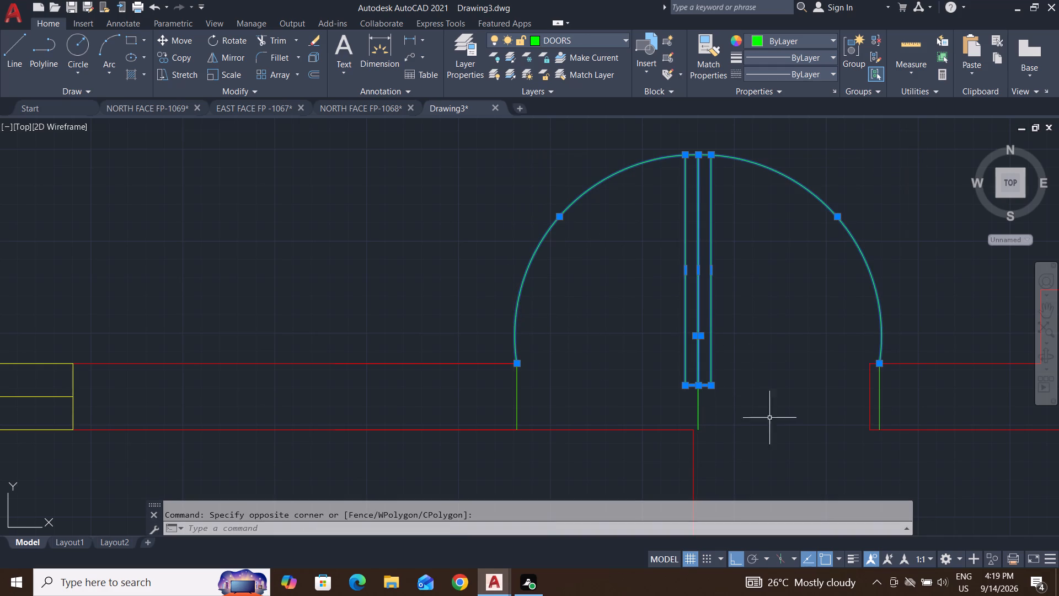
left_click(898, 376)
left_click(874, 402)
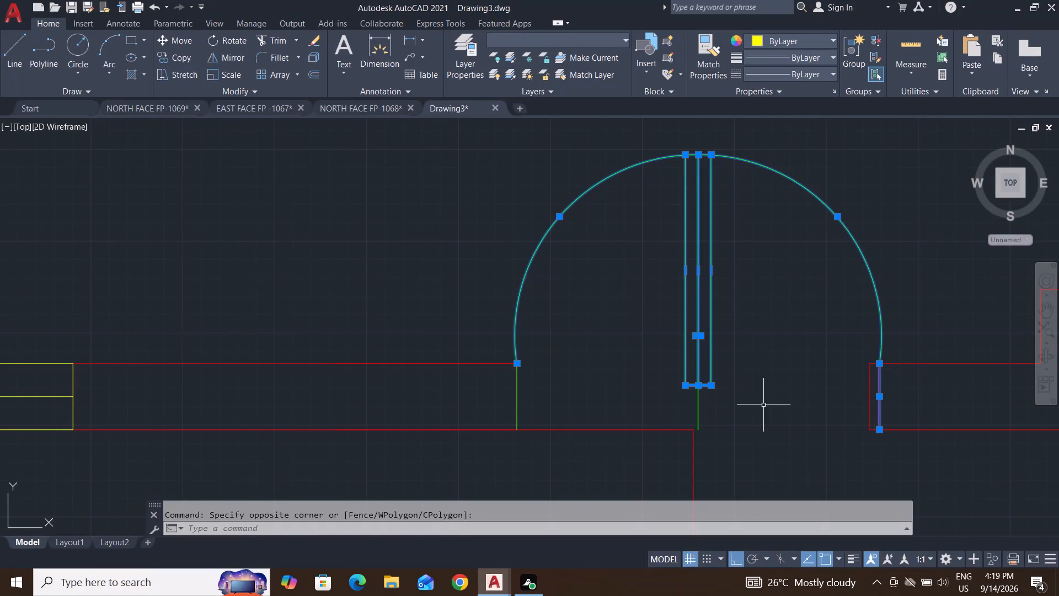
left_click(760, 400)
left_click(472, 416)
key("m")
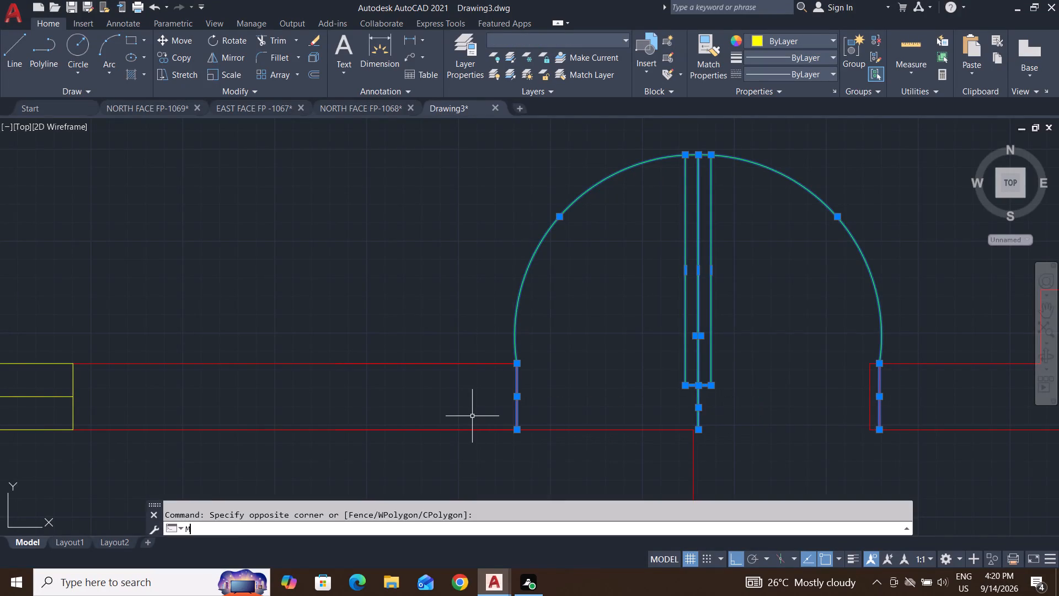
key("Return")
scroll(685, 440, "up", 2)
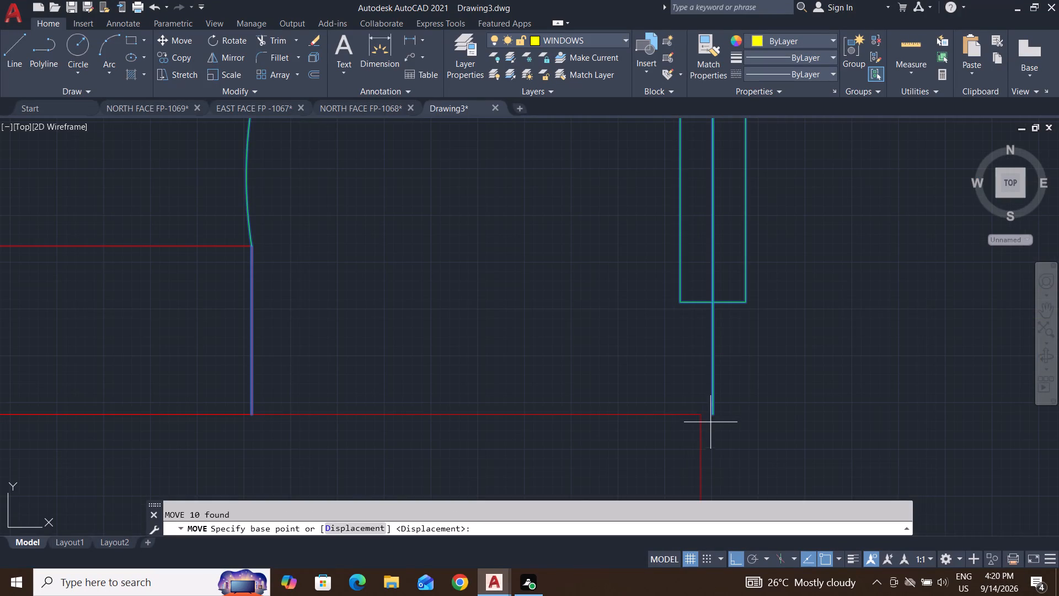
left_click(710, 415)
left_click(702, 417)
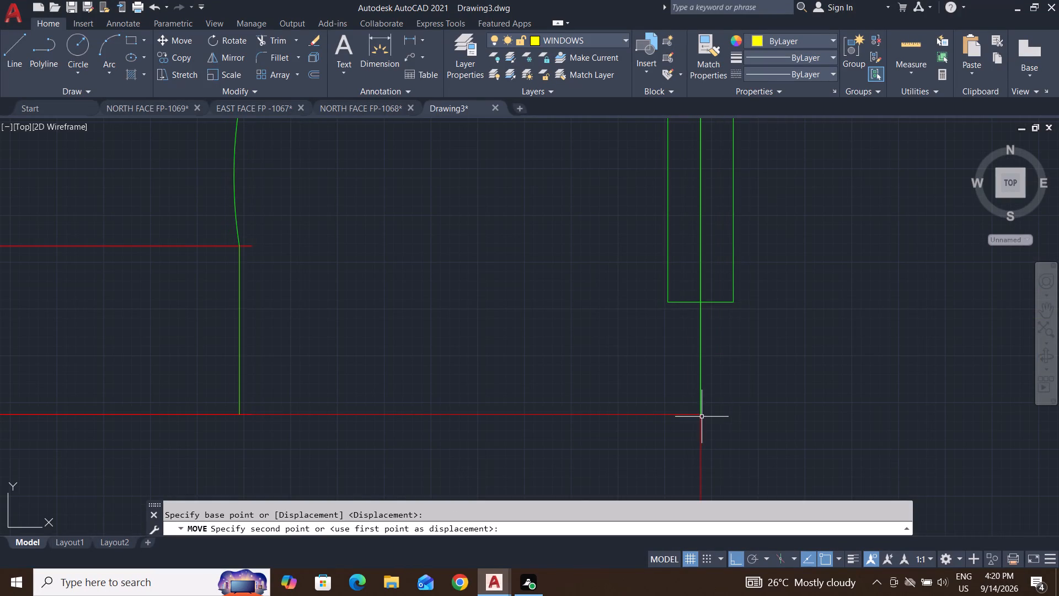
scroll(684, 451, "down", 4)
middle_click_drag(708, 435, 697, 377)
scroll(697, 377, "up", 2)
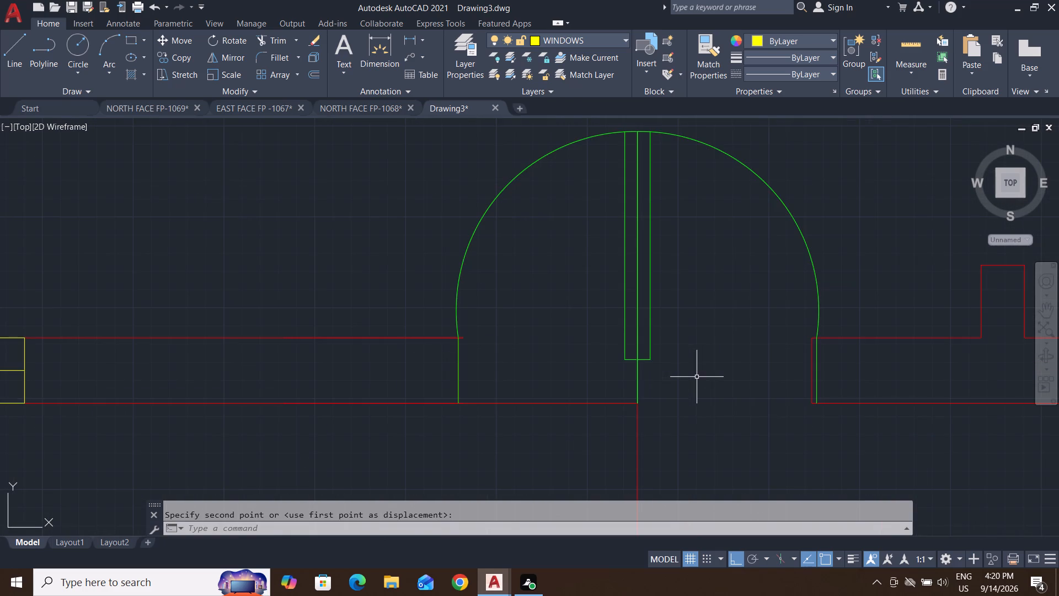
key("Escape")
key("Escape")
key("Escape")
Trim away the wall line end and stubs projecting into the opening at the double door's right frame line.
key("r")
key("Escape")
key("Escape")
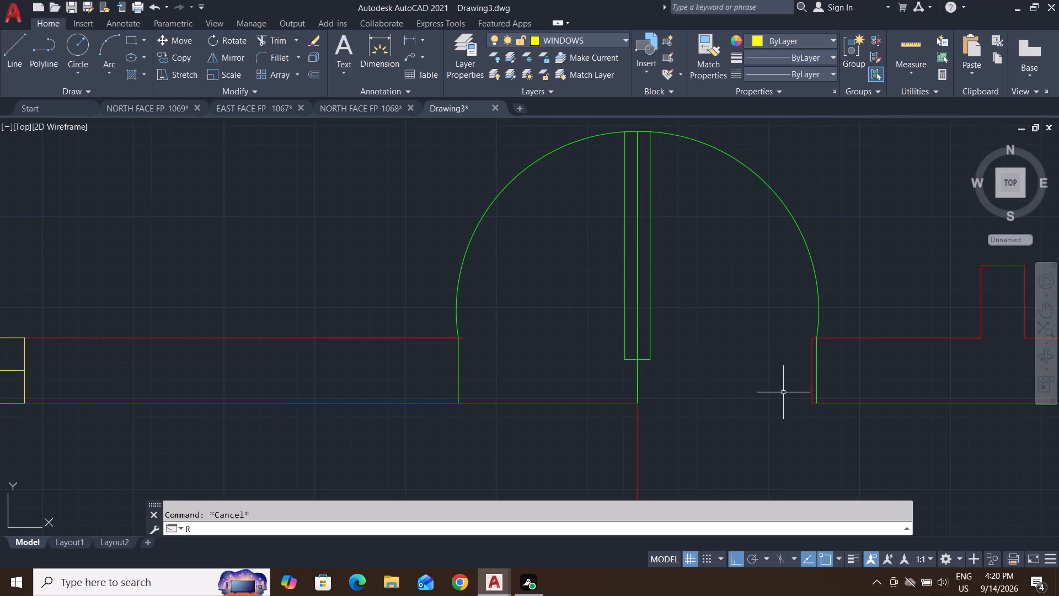
type("TR")
key("space")
key("space")
scroll(833, 386, "up", 3)
left_click(747, 172)
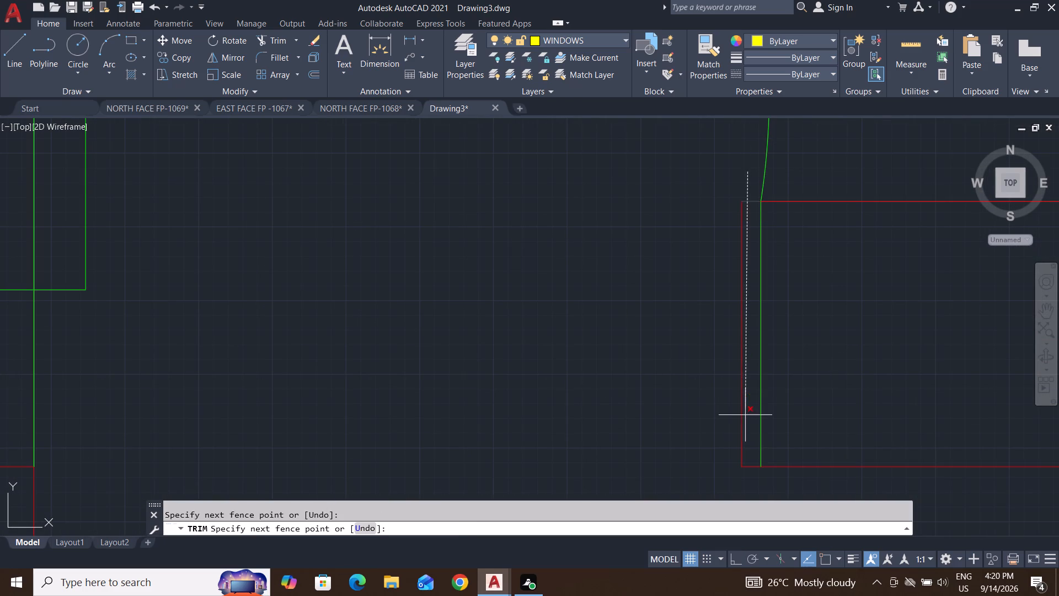
left_click(750, 485)
left_click(741, 445)
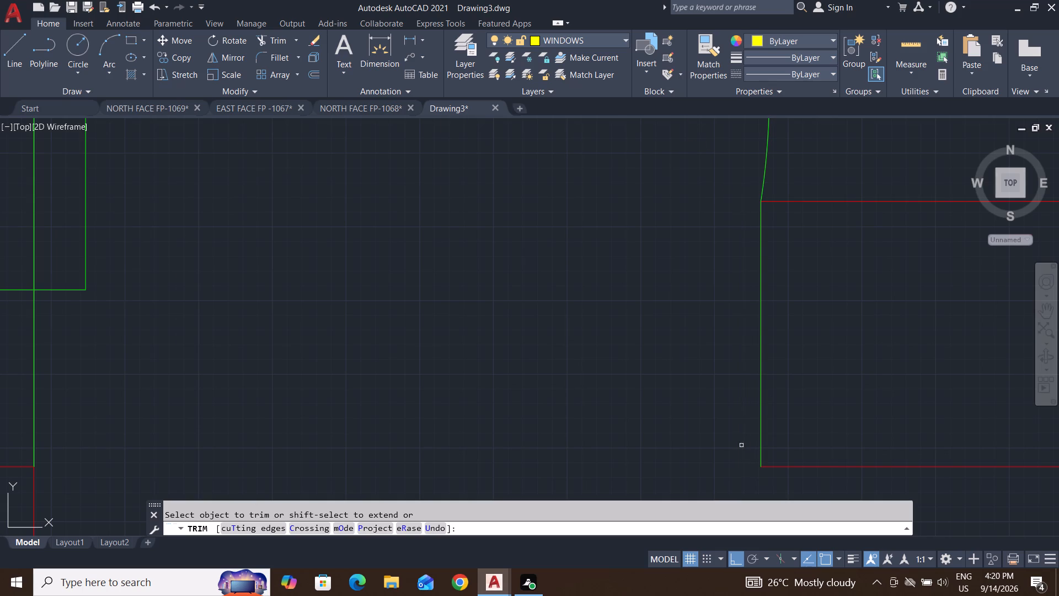
Trim the upper wall line's overhang at the left frame line, the lower wall line across the opening and the vertical line below it.
scroll(741, 445, "down", 4)
middle_click_drag(729, 466, 747, 355)
scroll(524, 317, "up", 3)
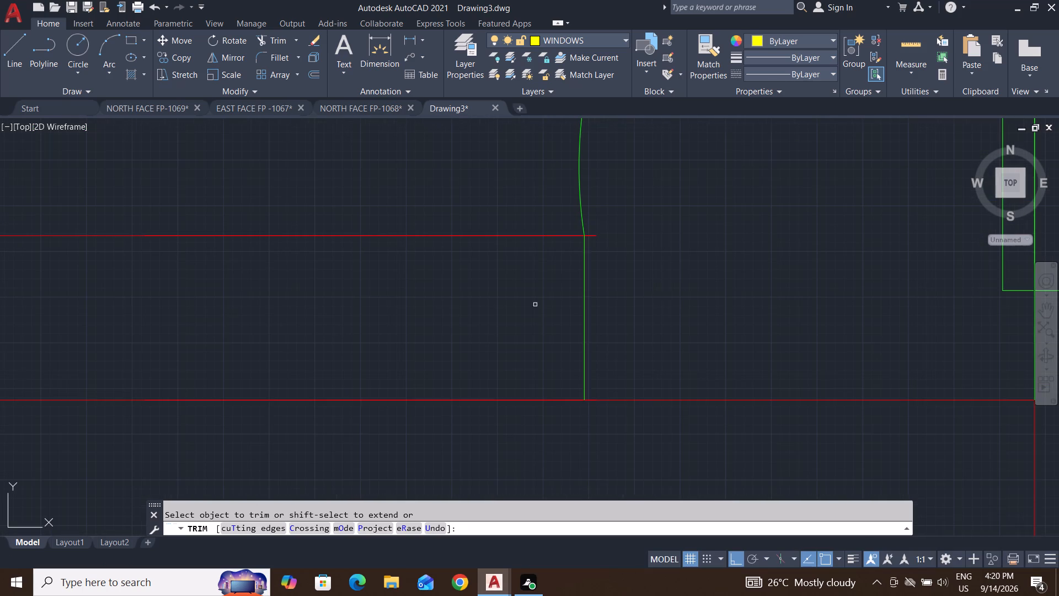
left_click(592, 235)
scroll(623, 286, "down", 4)
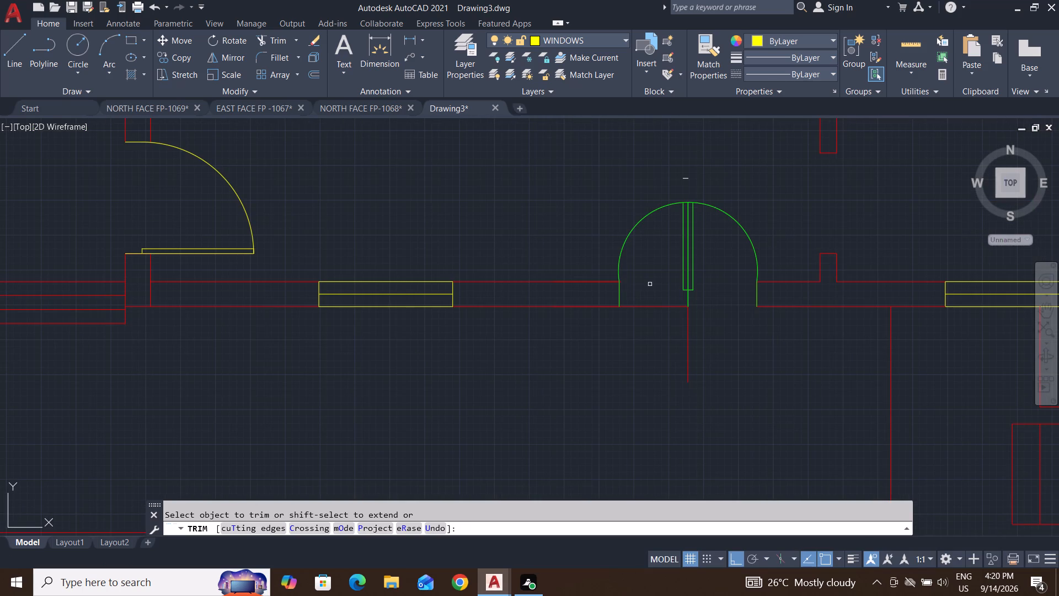
left_click(651, 283)
left_click(654, 366)
left_click(645, 337)
left_click(741, 353)
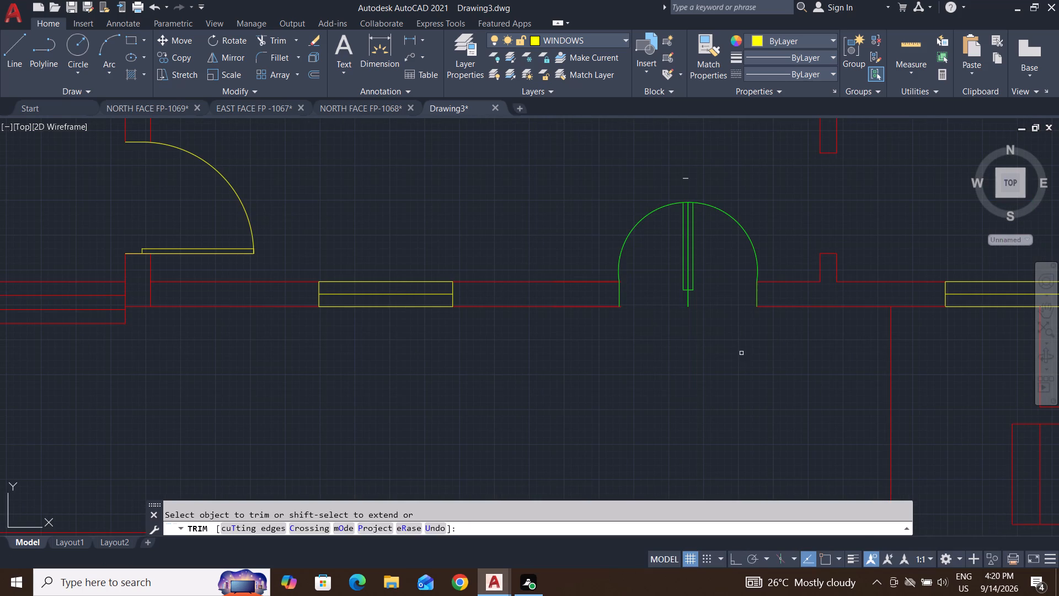
key("Escape")
key("Escape")
key("Escape")
key("Escape")
key("Escape")
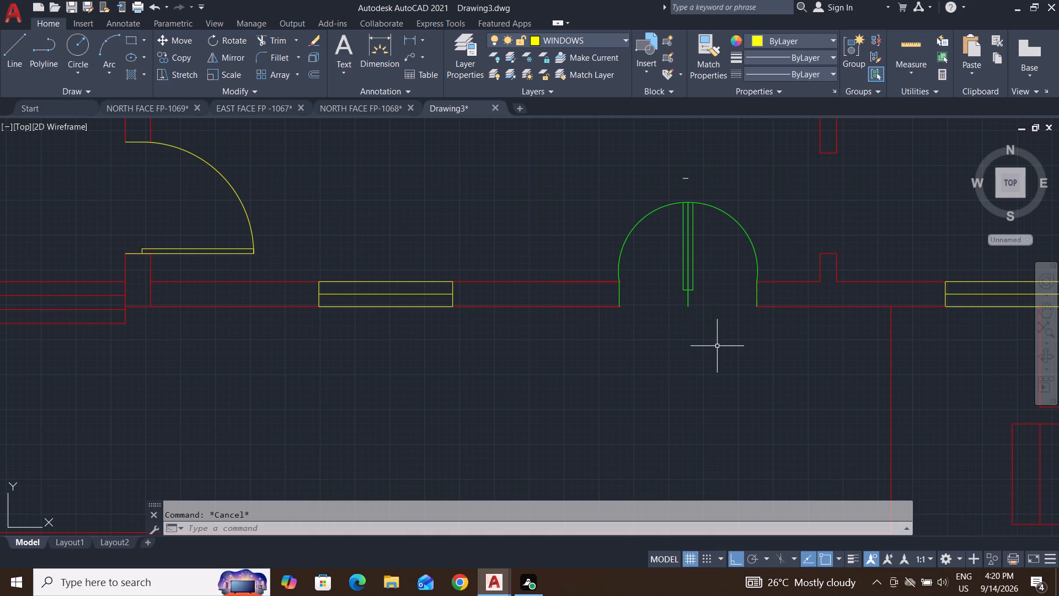
Draw horizontal line segments to both sides from the lower end of the double door's centre line.
left_click(4, 56)
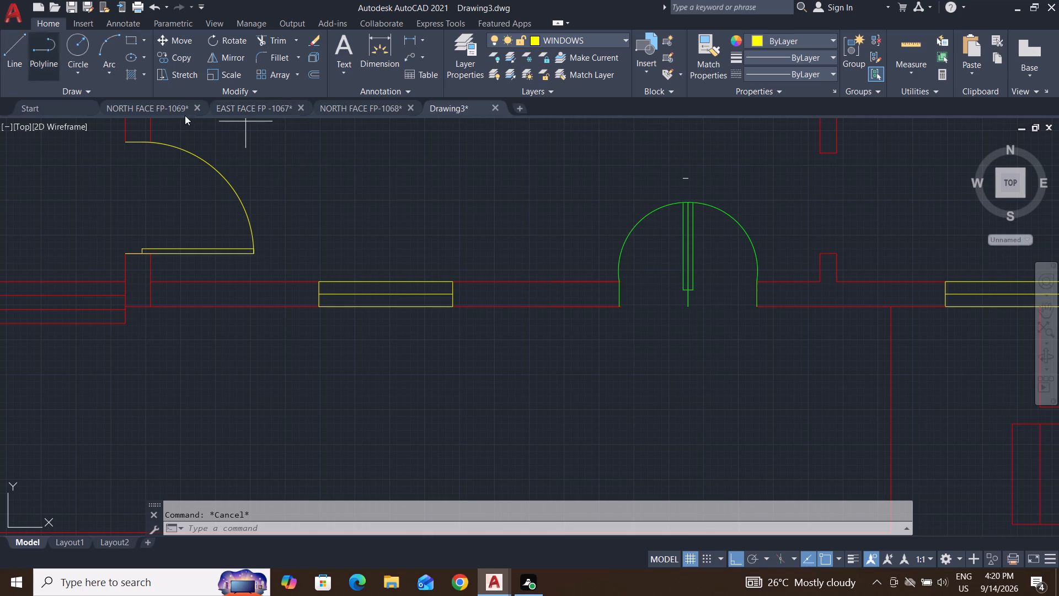
scroll(750, 323, "up", 3)
middle_click_drag(647, 355, 781, 464)
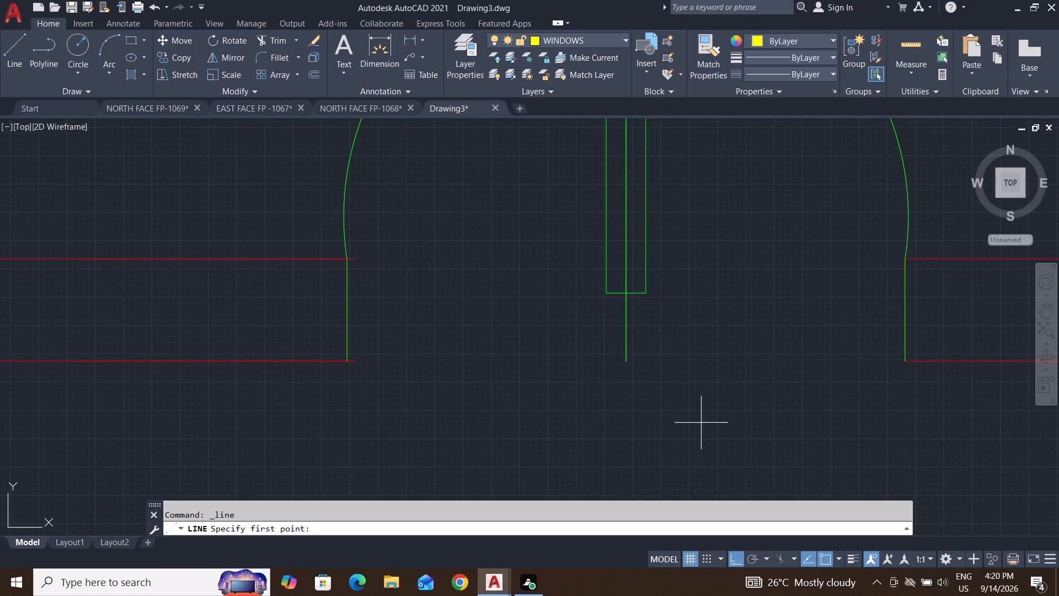
left_click(625, 362)
left_click(651, 365)
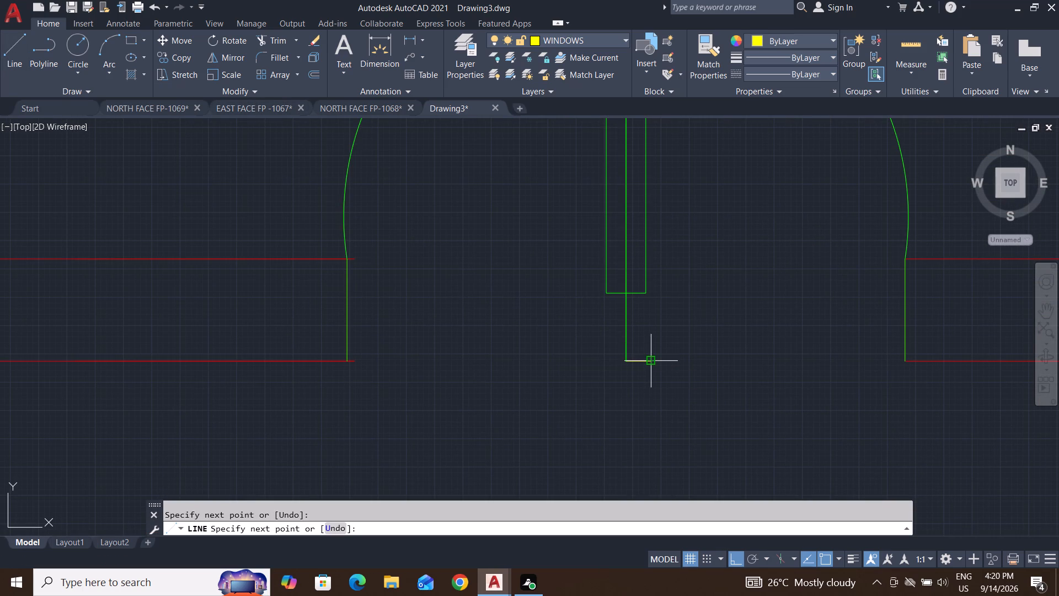
key("Escape")
key("Escape")
key("Escape")
key("Escape")
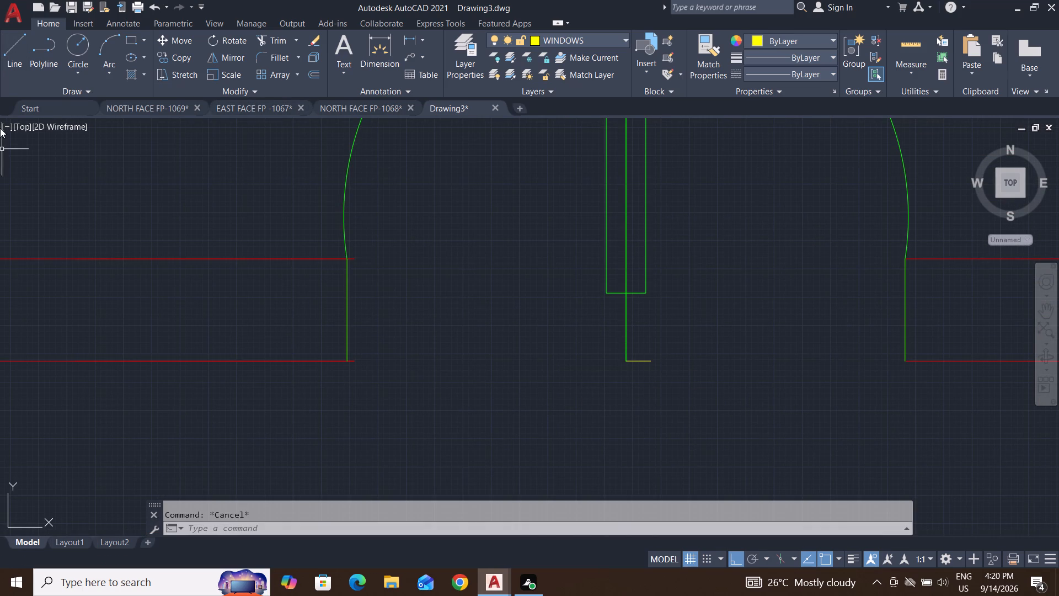
left_click(17, 40)
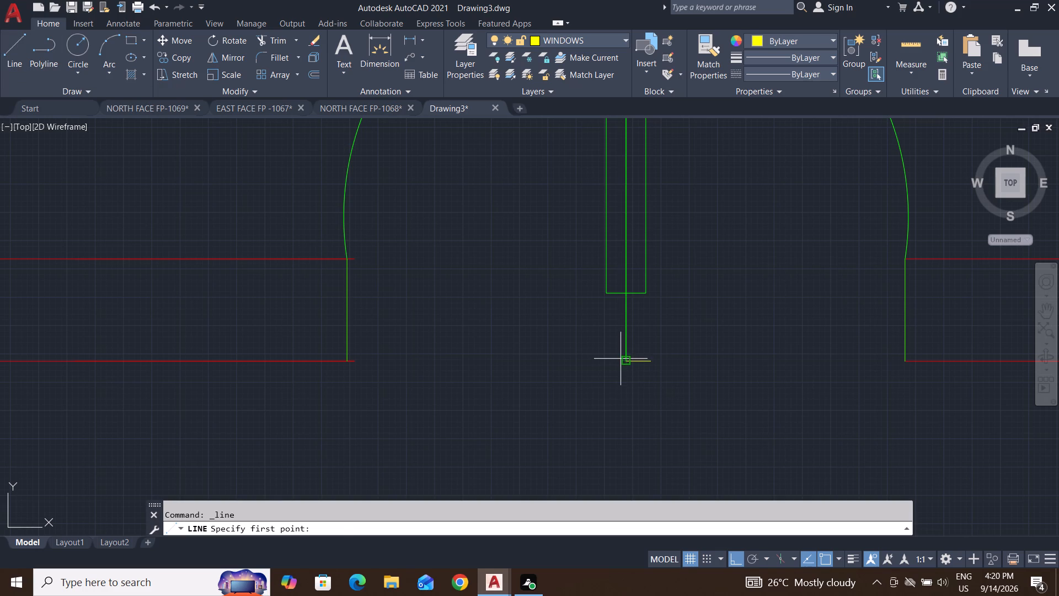
left_click(626, 359)
left_click(532, 356)
key("Escape")
key("Escape")
key("Escape")
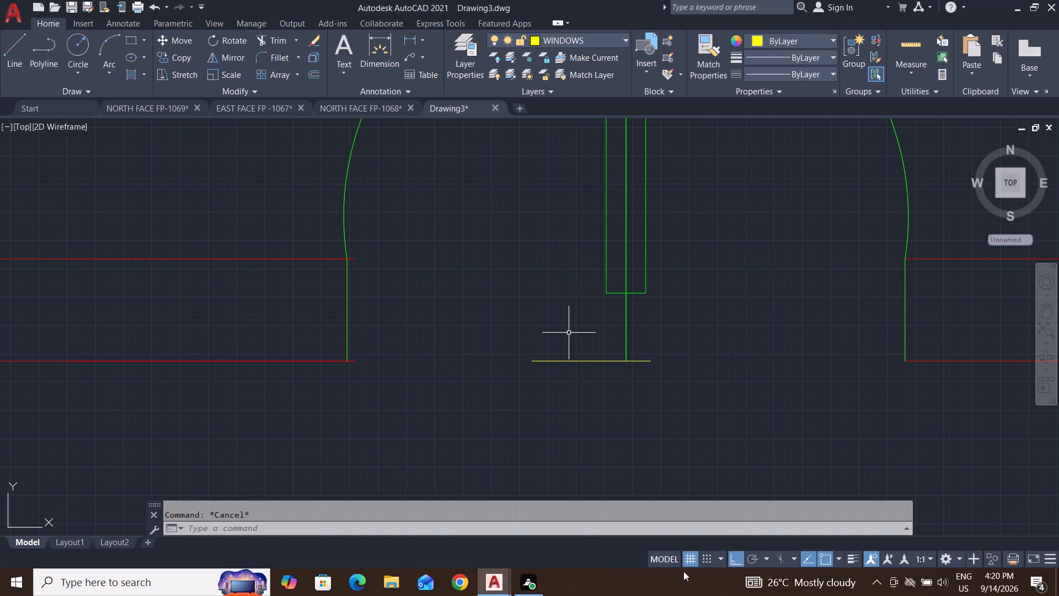
Draw vertical lines downward from both lower corners of the door leaves, past the horizontal base line.
left_click(12, 46)
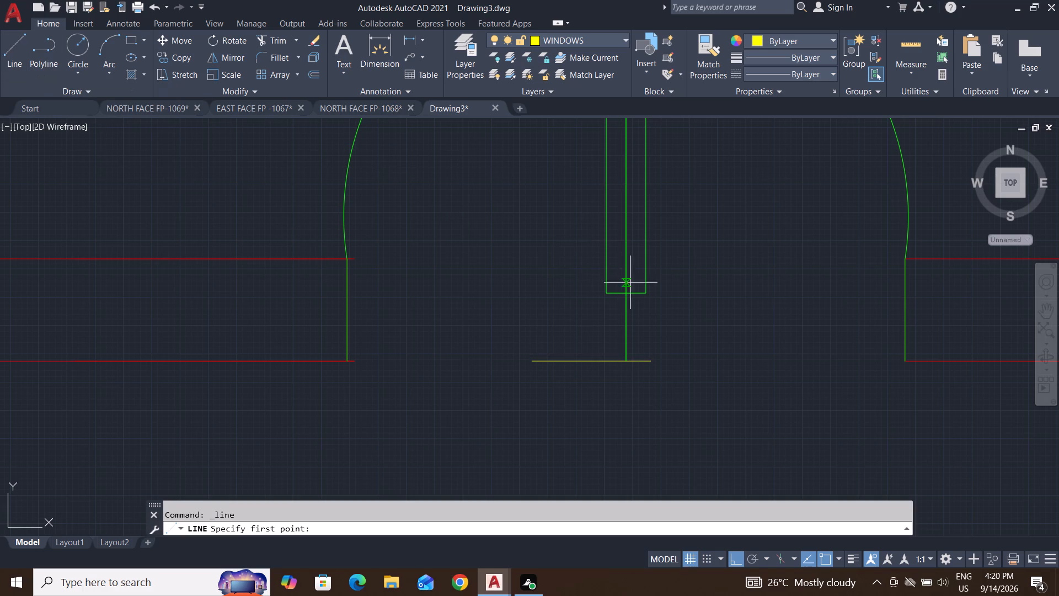
left_click(646, 294)
left_click(645, 405)
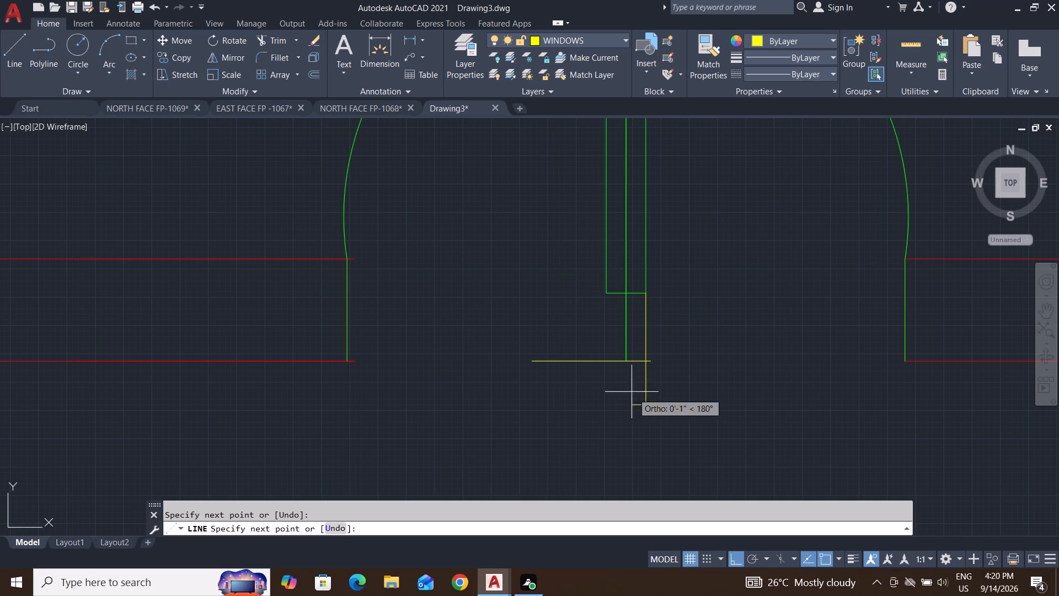
key("space")
key("space")
left_click(605, 291)
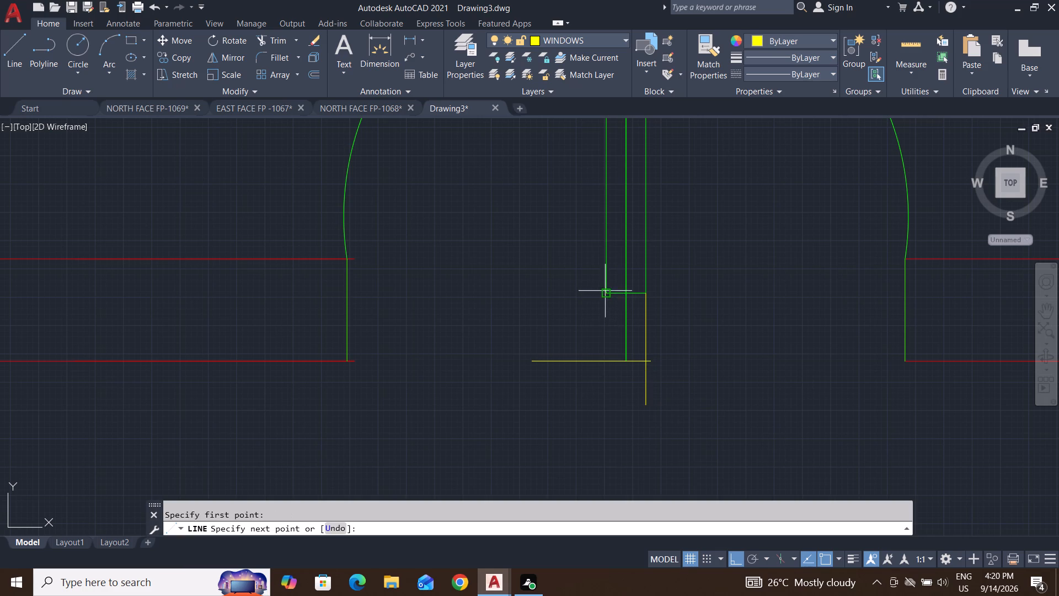
left_click(588, 395)
key("Escape")
key("Escape")
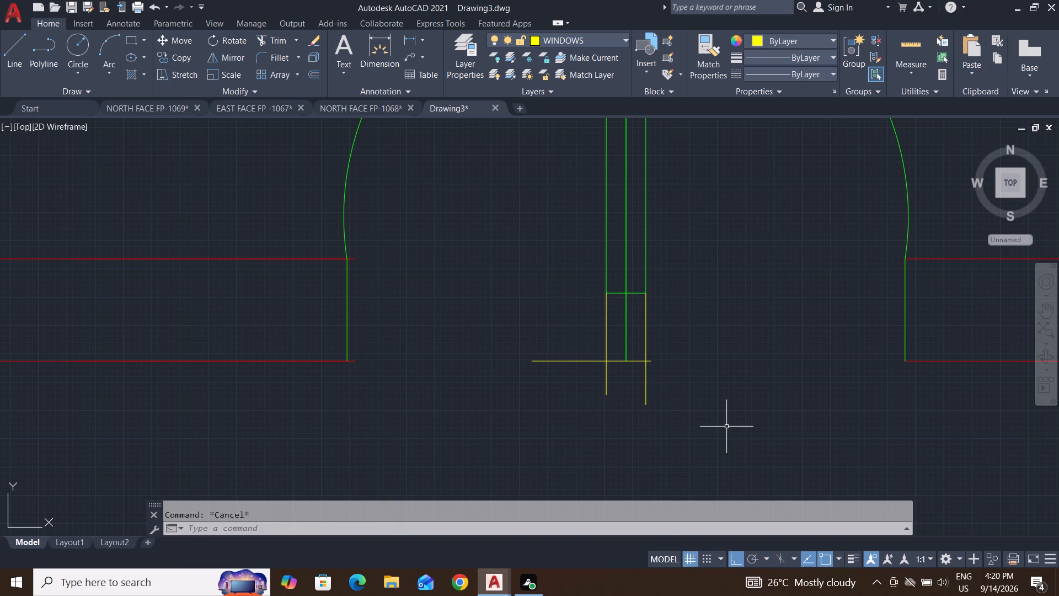
Trim the overhanging ends of the new lines so they form a closed rectangle below the door leaves.
type("TR")
key("space")
key("space")
left_click_drag(727, 377, 708, 380)
left_click(523, 389)
left_click(553, 327)
left_click(606, 406)
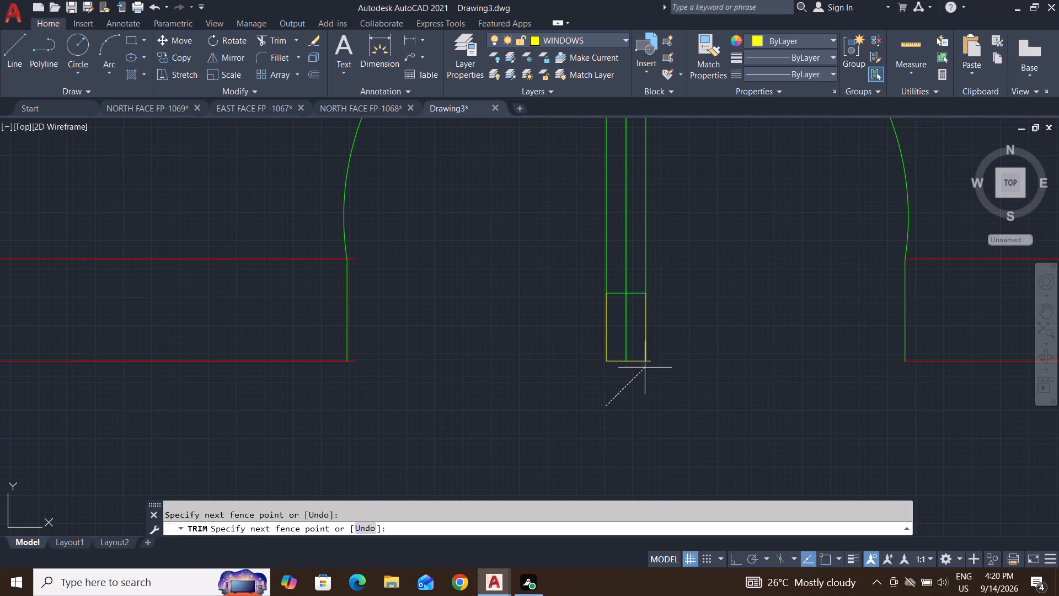
left_click(661, 349)
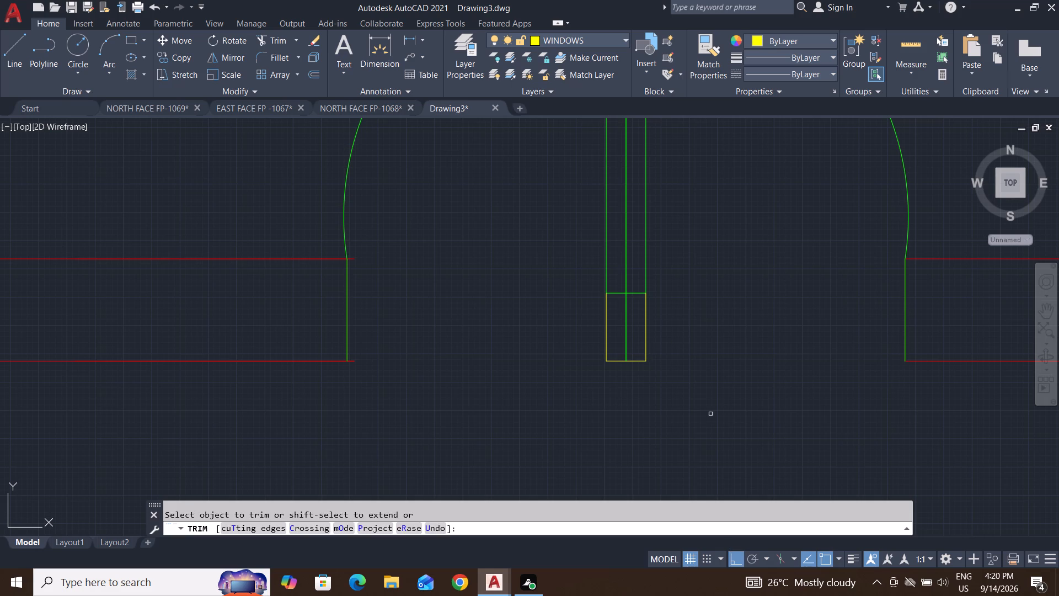
key("Escape")
key("Escape")
key("Escape")
Assign the lines of the small rectangle below the door leaves to the DOORS layer.
left_click(776, 302)
left_click(548, 423)
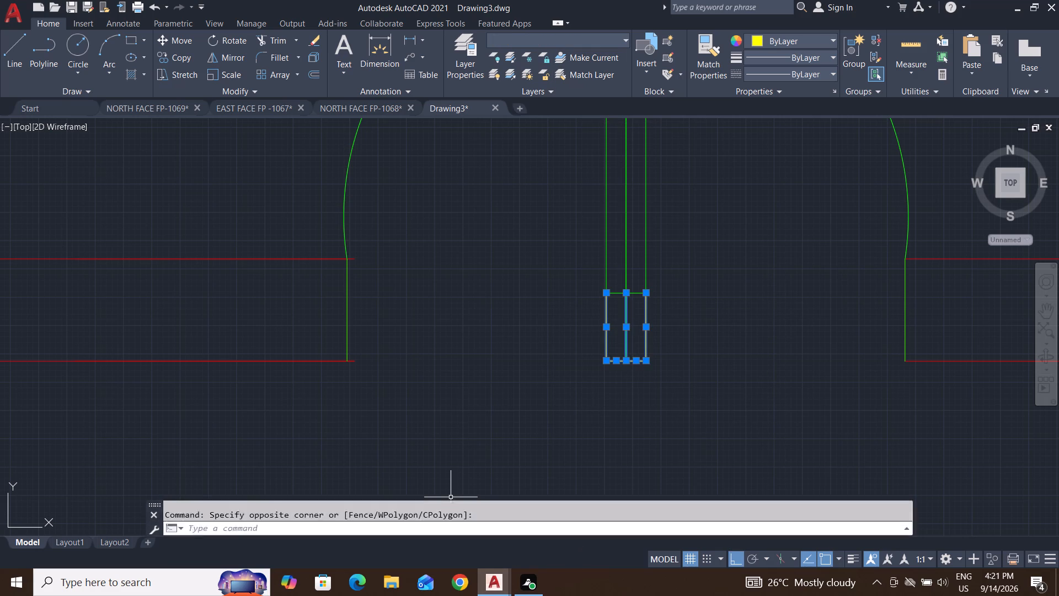
left_click(606, 38)
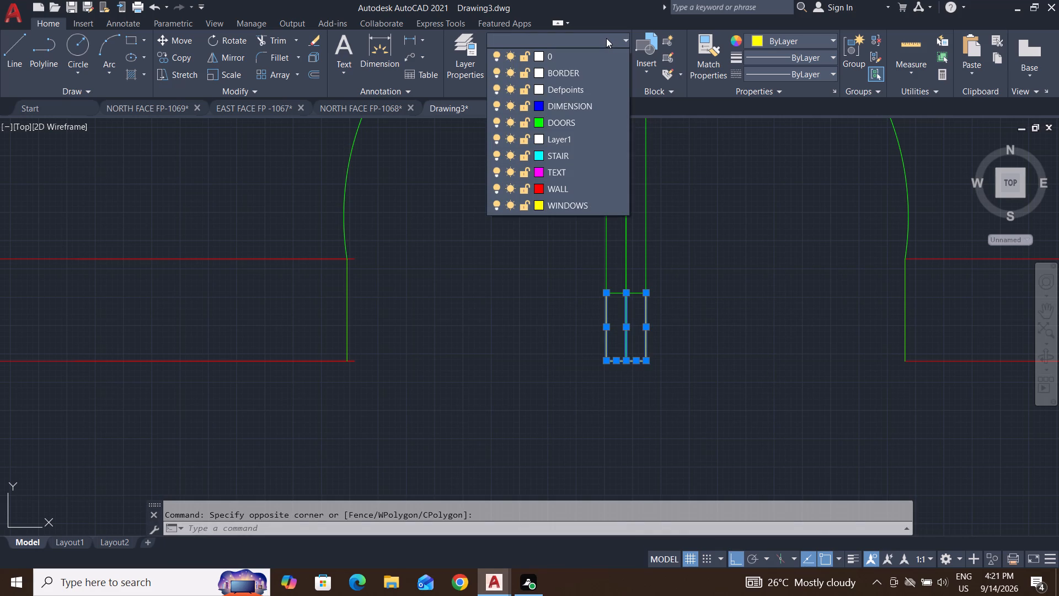
left_click(581, 127)
scroll(638, 428, "down", 3)
key("Escape")
key("Escape")
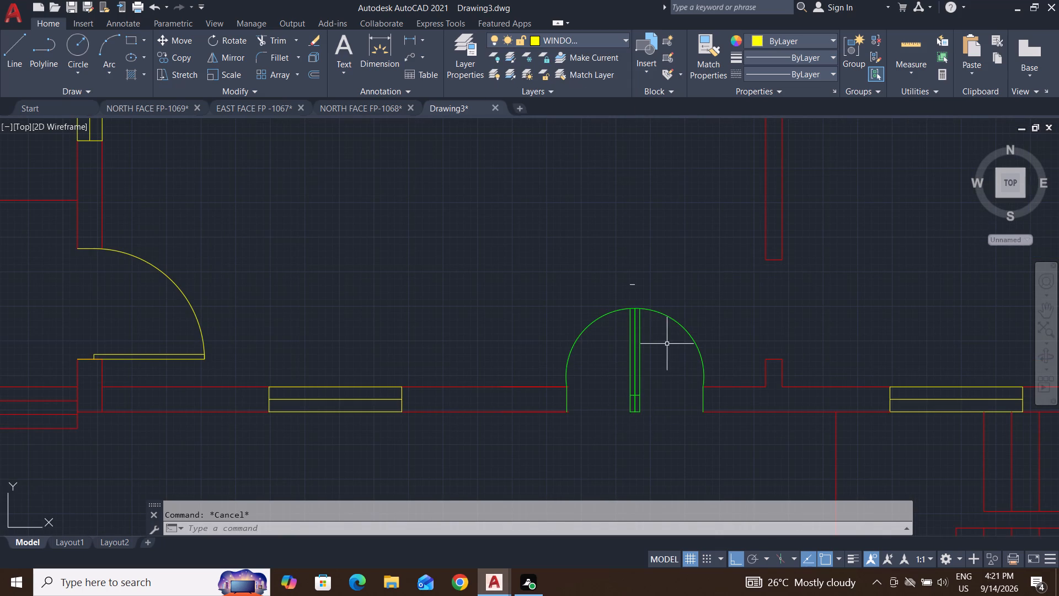
Move the whole green double door, including its leaves and side lines, from the bottom wall opening up into the room.
scroll(645, 323, "up", 2)
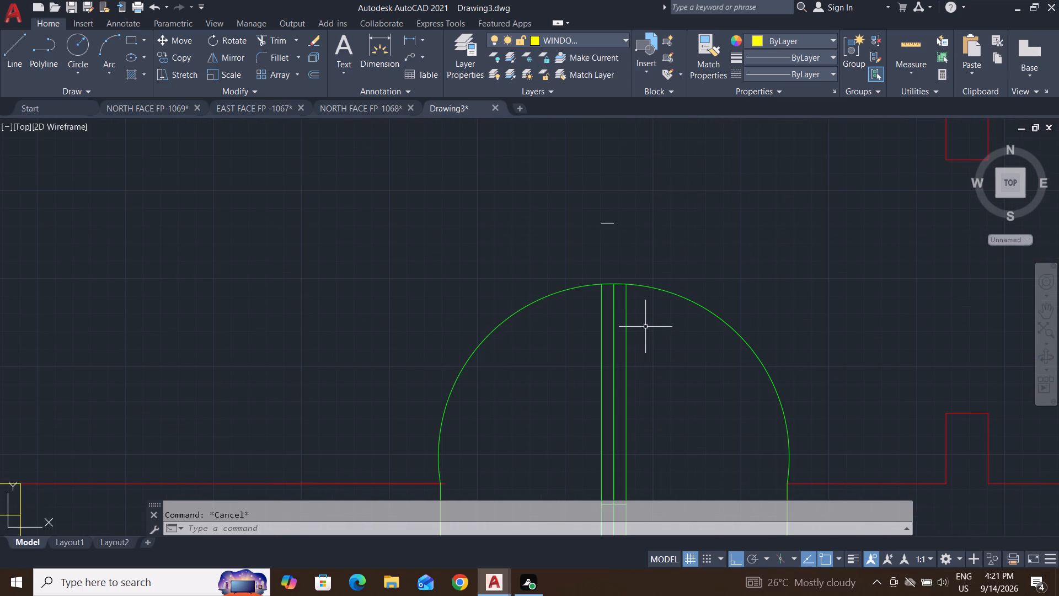
scroll(645, 328, "down", 1)
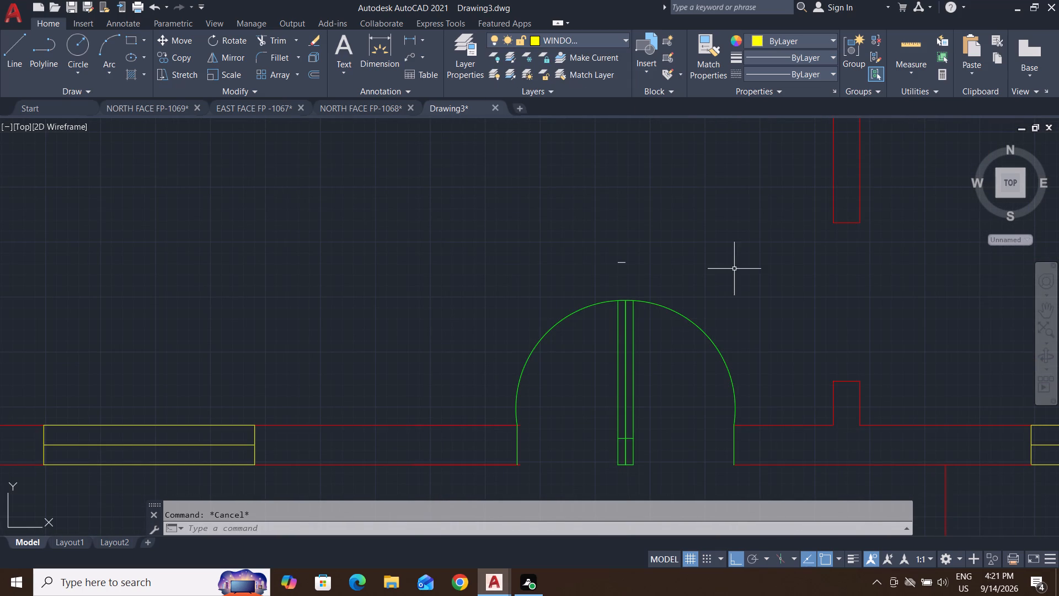
left_click(734, 266)
left_click(509, 381)
left_click(750, 440)
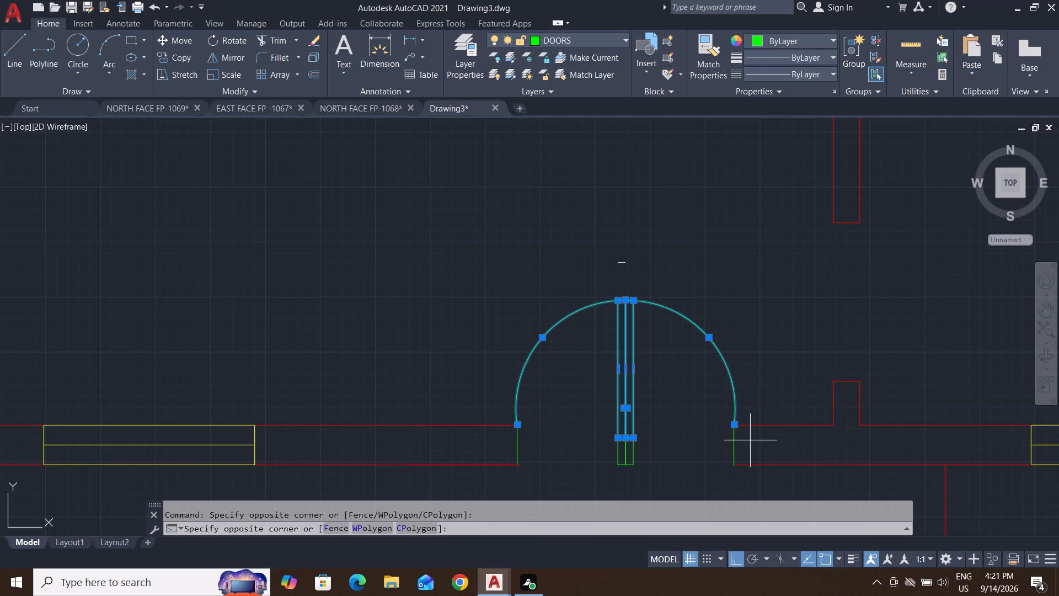
left_click(500, 454)
left_click(666, 407)
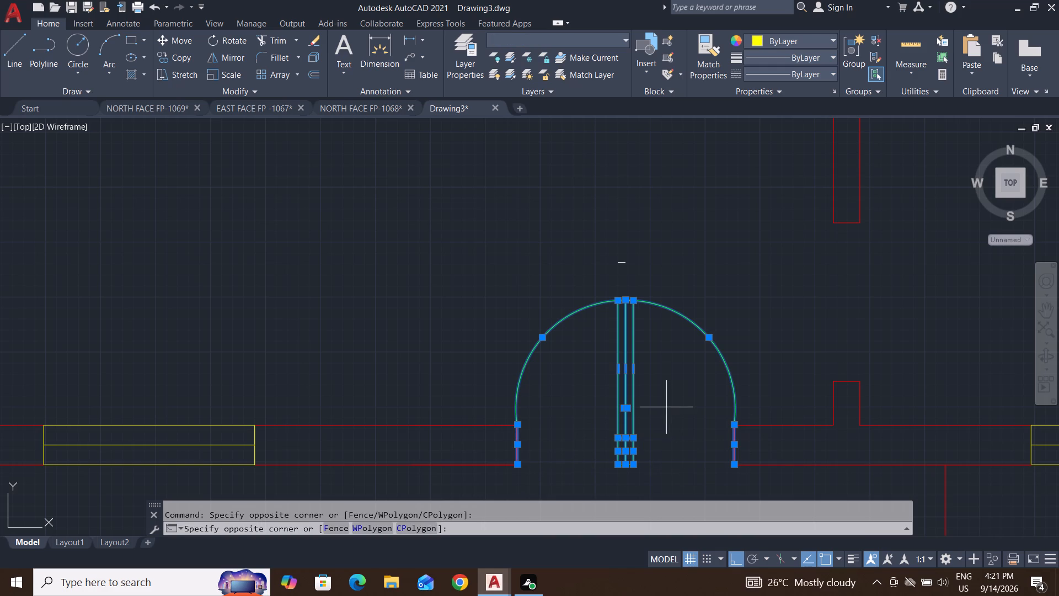
left_click_drag(599, 475, 598, 485)
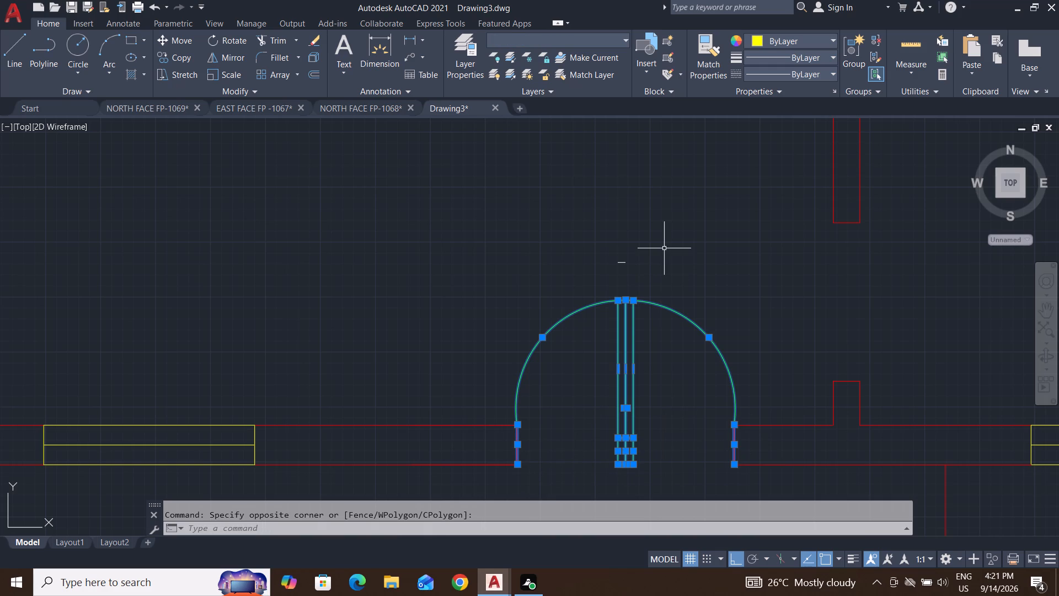
key("m")
key("Return")
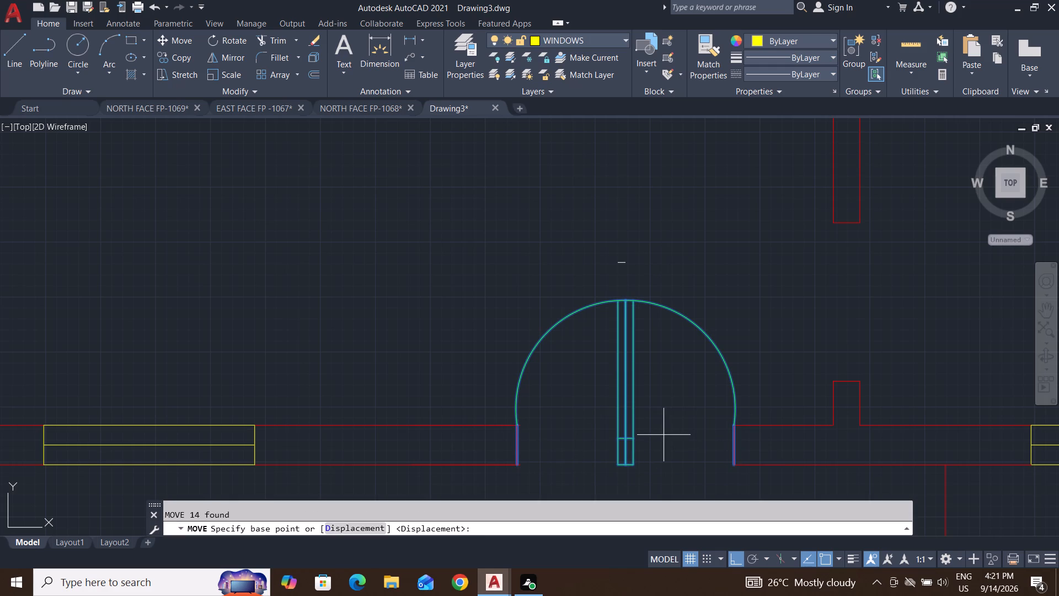
left_click(635, 468)
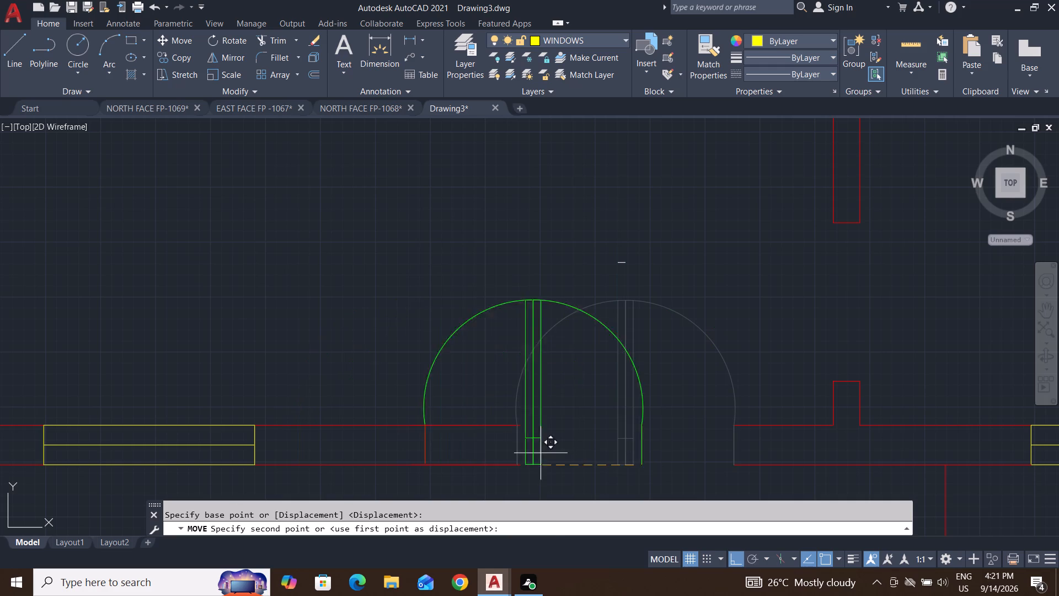
left_click(746, 561)
scroll(523, 379, "down", 3)
left_click(475, 303)
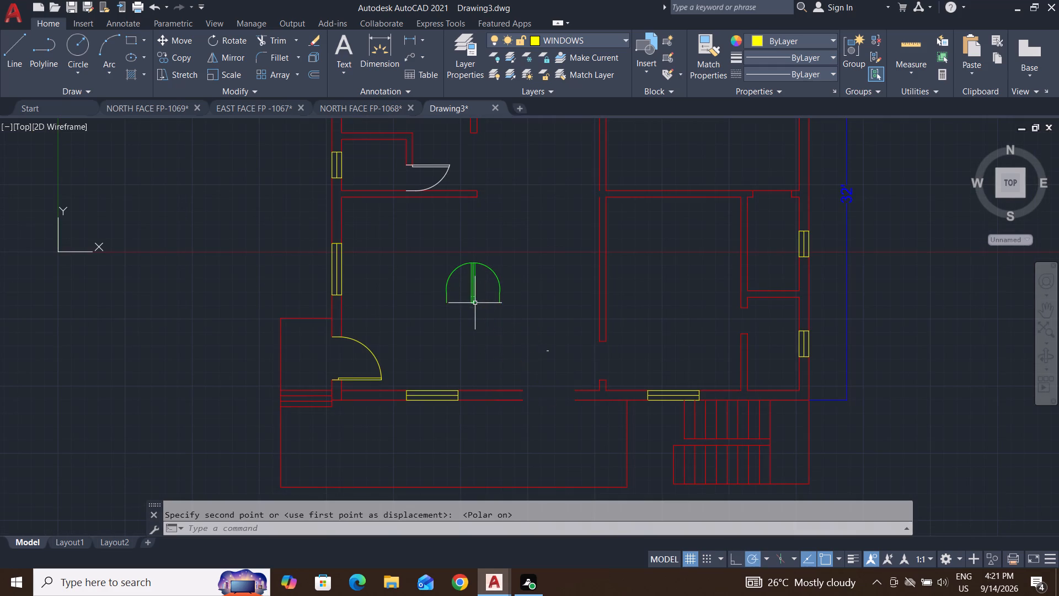
key("Escape")
key("Escape")
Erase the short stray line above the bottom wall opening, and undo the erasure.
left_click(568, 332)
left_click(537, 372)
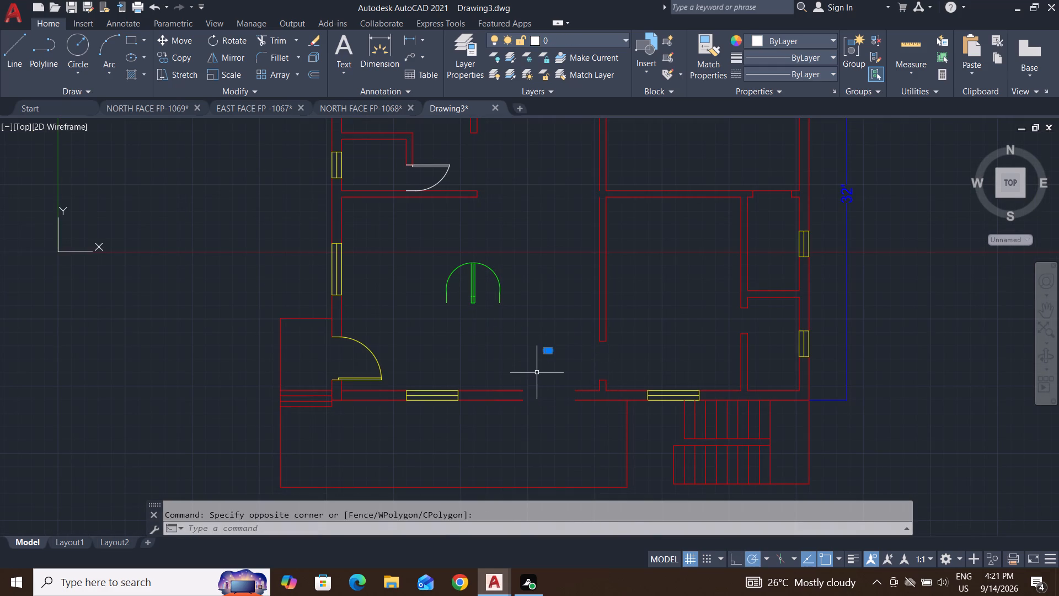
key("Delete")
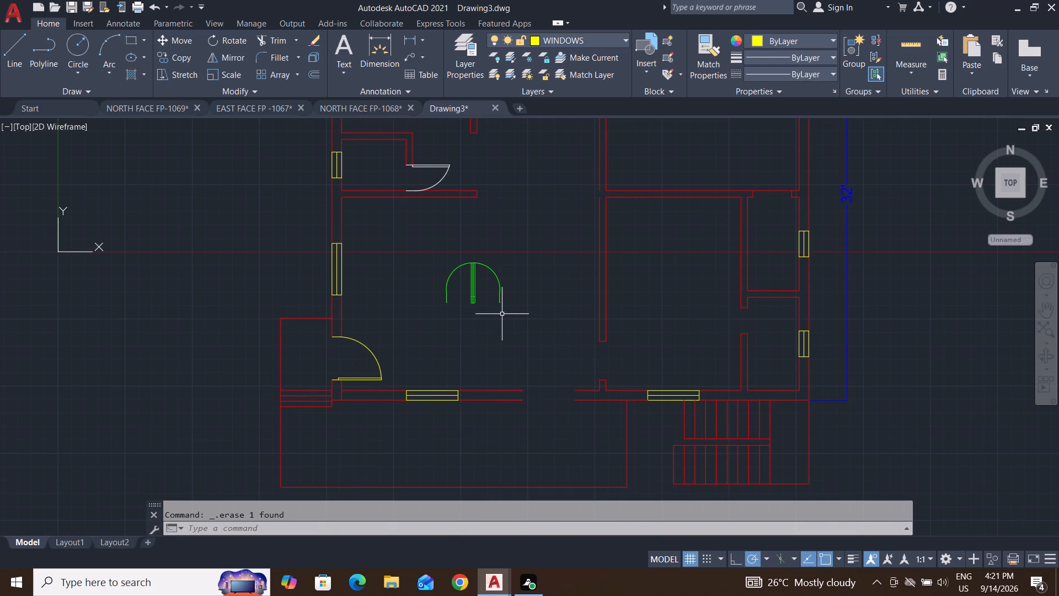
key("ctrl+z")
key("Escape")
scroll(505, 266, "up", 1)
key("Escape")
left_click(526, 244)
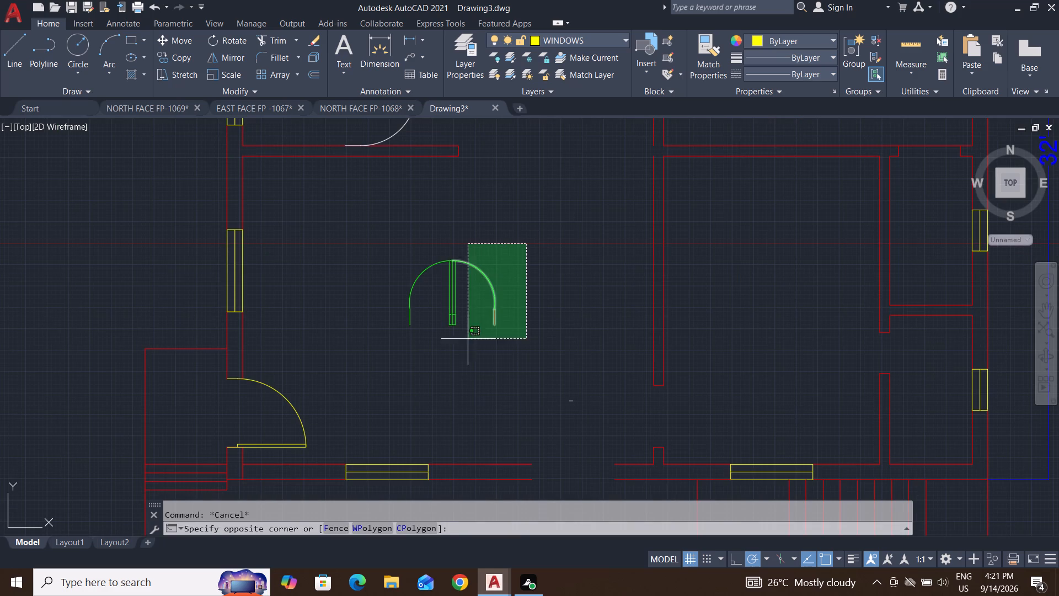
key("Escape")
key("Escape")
Copy the yellow single door from the entrance opening to the empty area west of the floor plan.
left_click(323, 367)
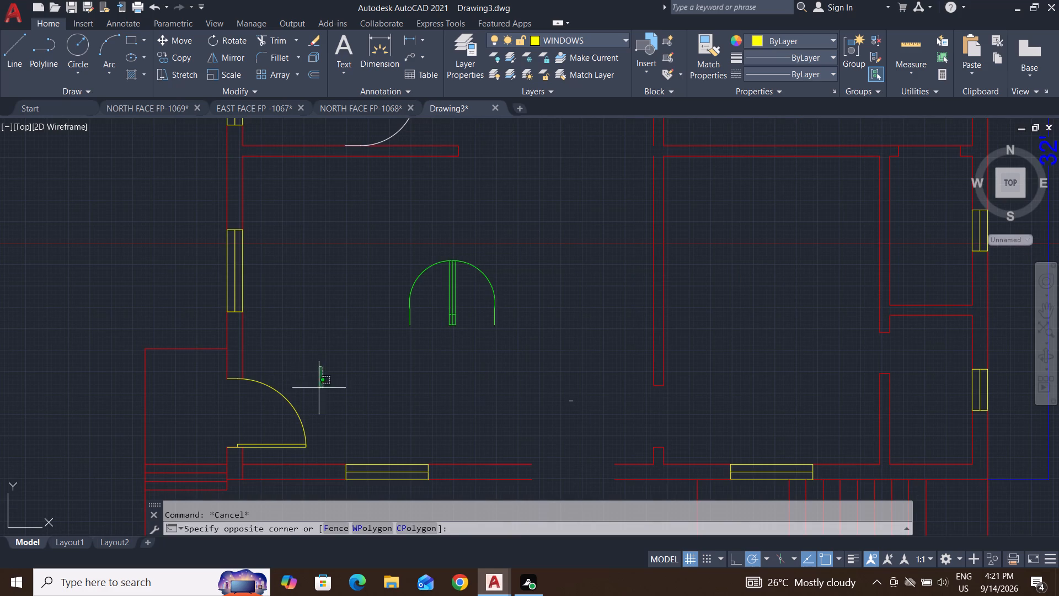
left_click(265, 453)
key("c")
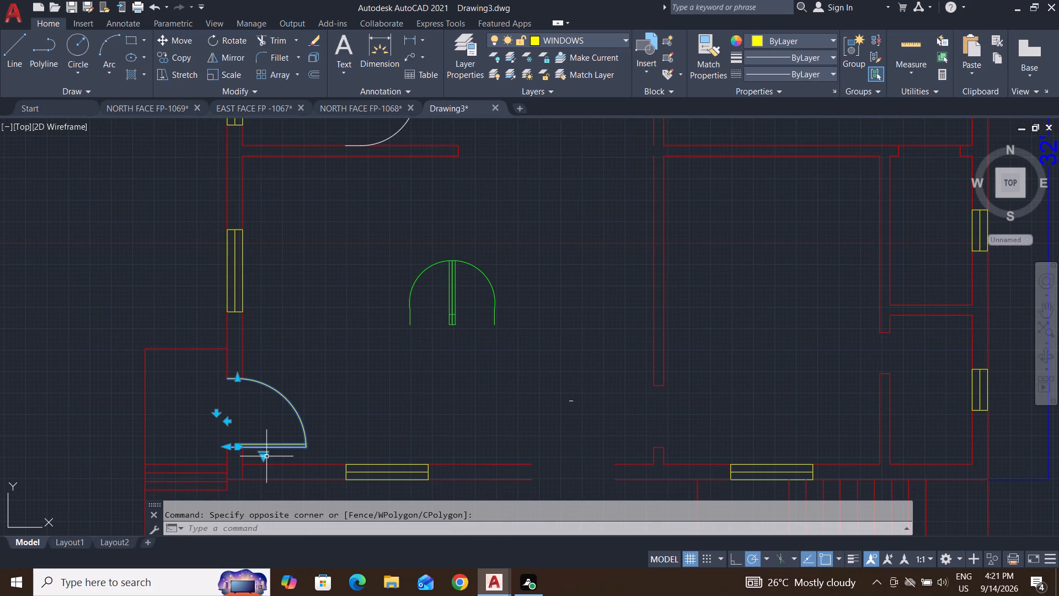
key("o")
key("Return")
scroll(354, 430, "down", 1)
middle_click_drag(354, 430, 454, 402)
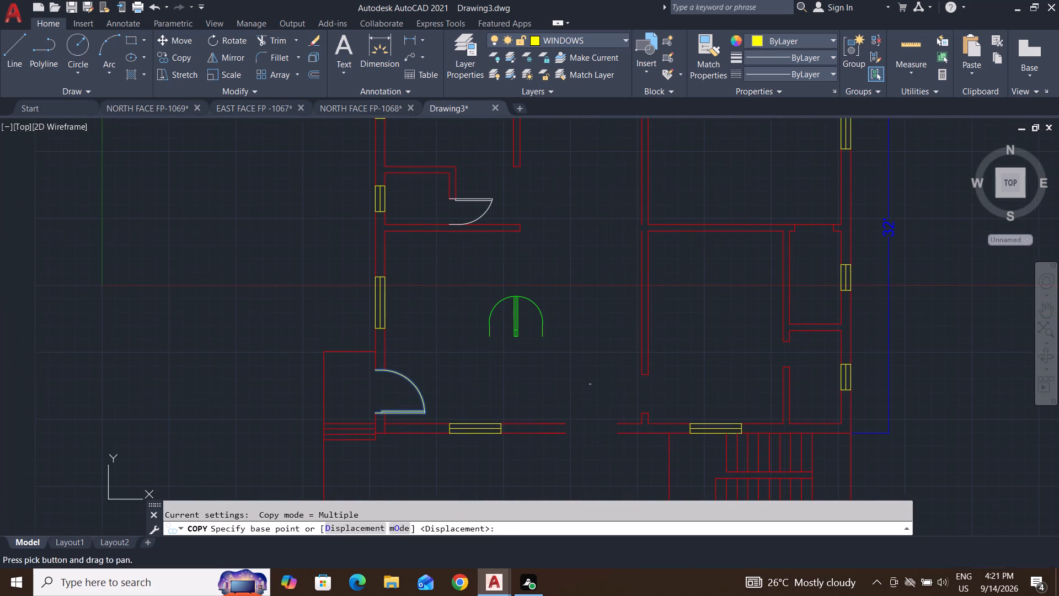
left_click(371, 414)
left_click(188, 390)
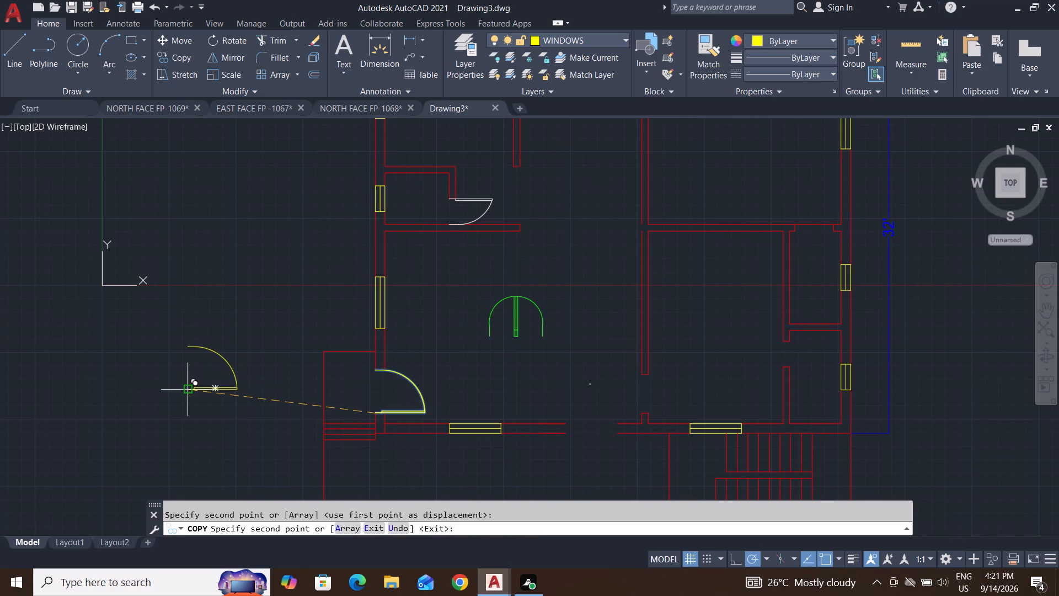
key("Escape")
key("Escape")
Mirror the copied door across a horizontal line through its arc's upper end, keeping the source, to form a double door.
left_click(277, 306)
left_click(129, 448)
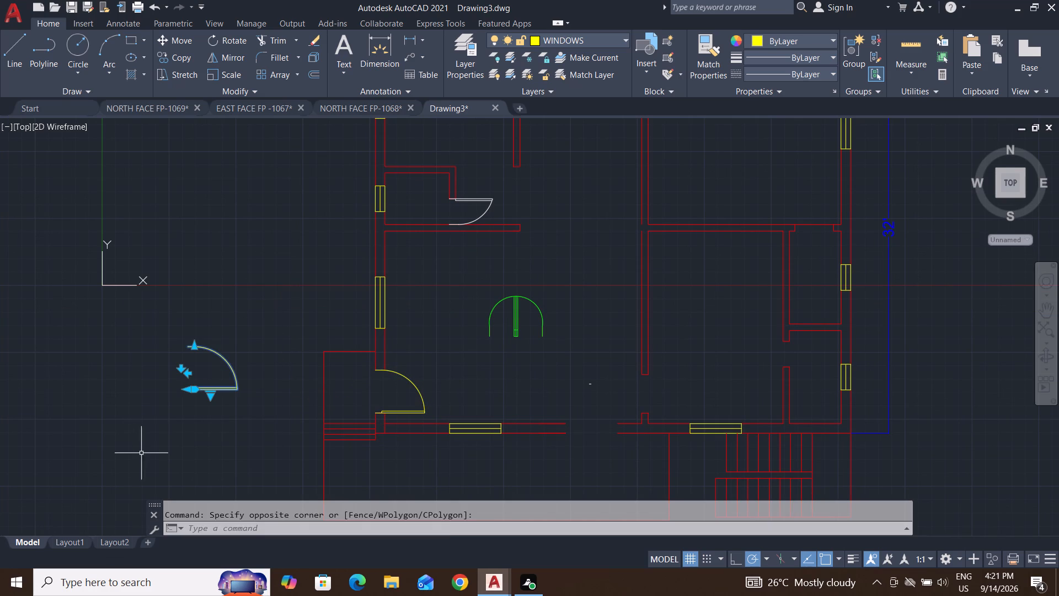
key("m")
key("i")
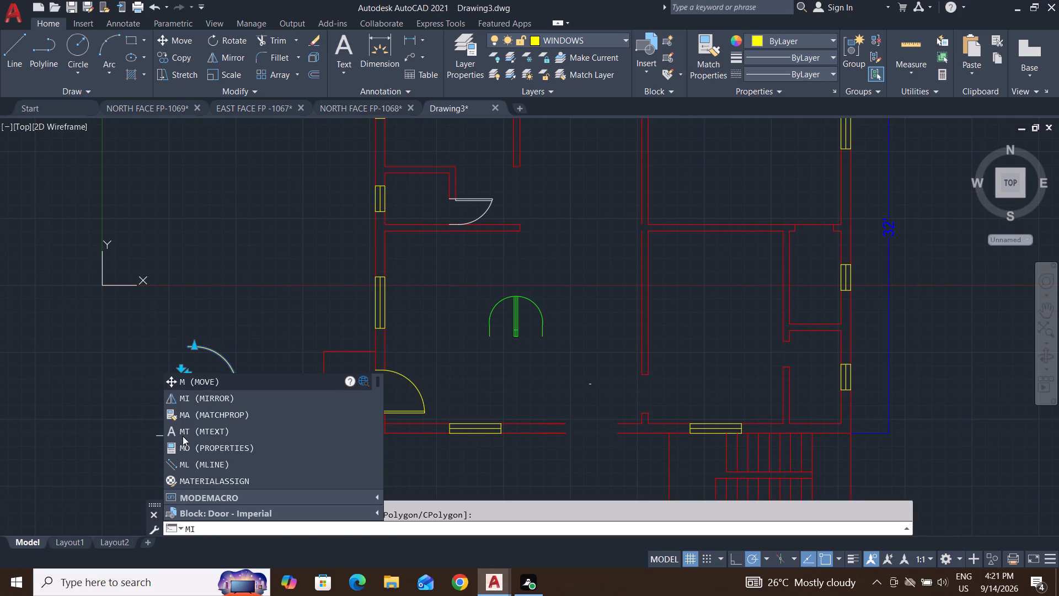
key("Return")
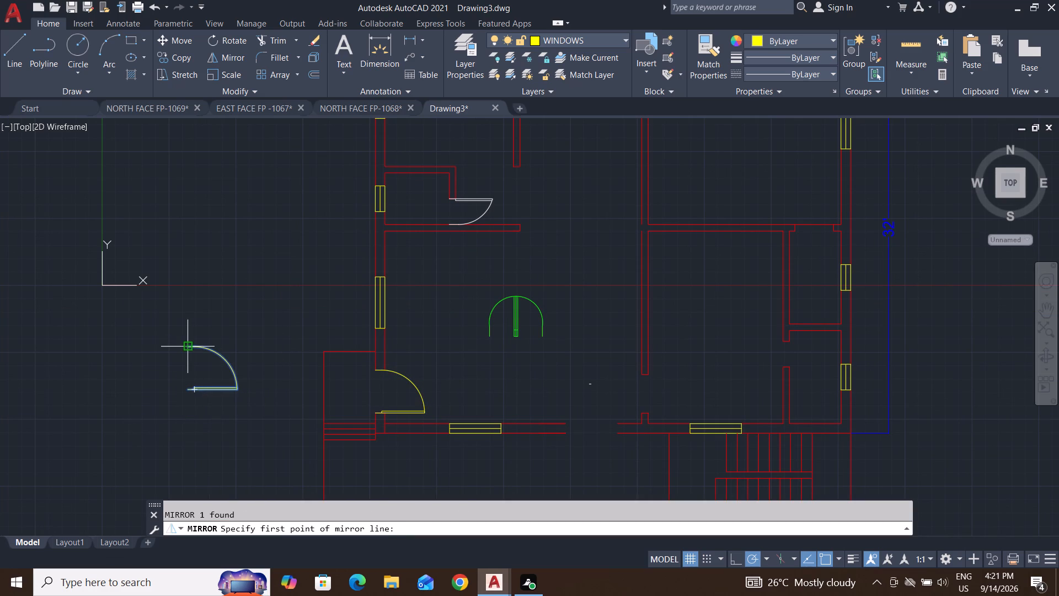
left_click(185, 347)
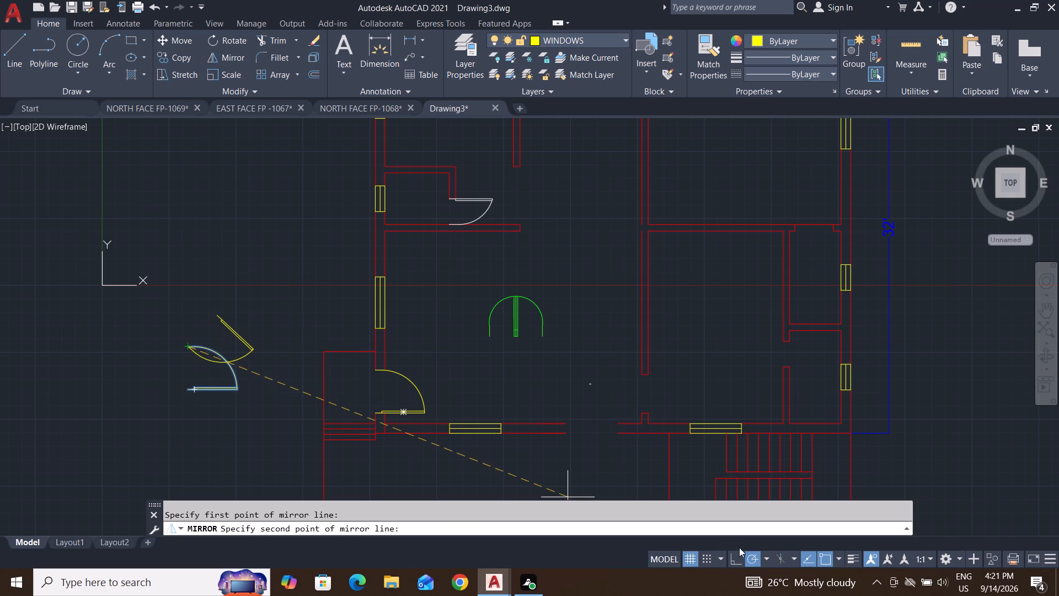
left_click(735, 565)
left_click(276, 334)
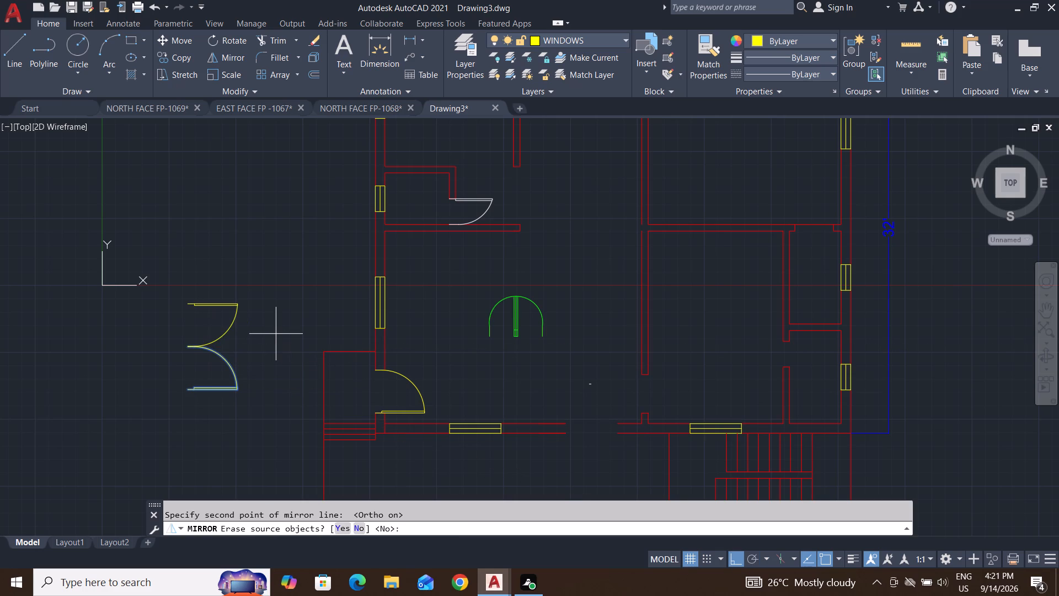
key("Return")
key("Escape")
key("Escape")
Move the mirrored yellow double door horizontally to the empty area east of the floor plan.
left_click(292, 262)
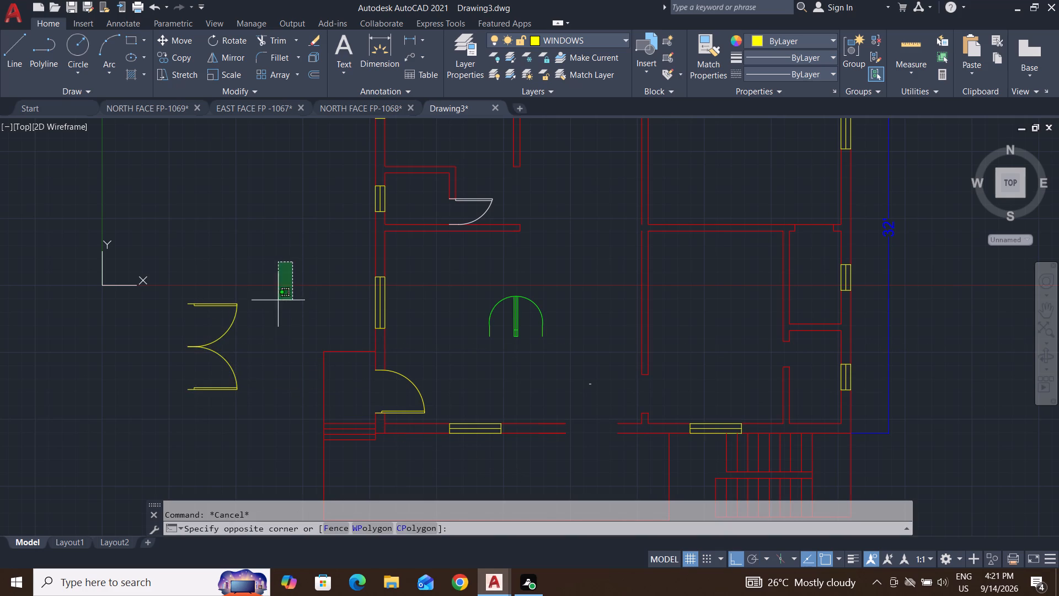
left_click(184, 439)
key("m")
key("Return")
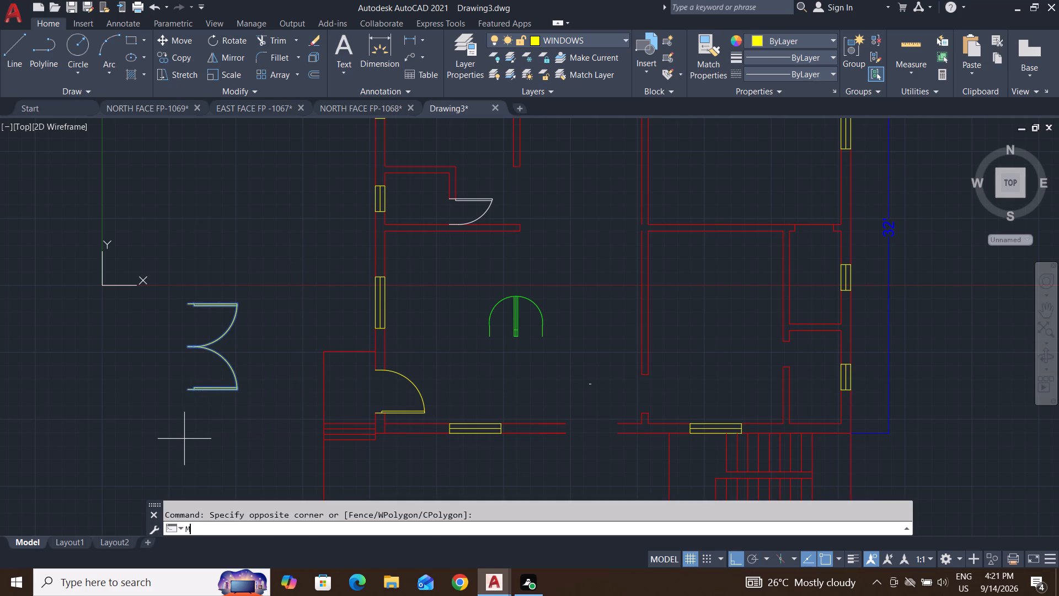
left_click(185, 388)
scroll(185, 388, "down", 4)
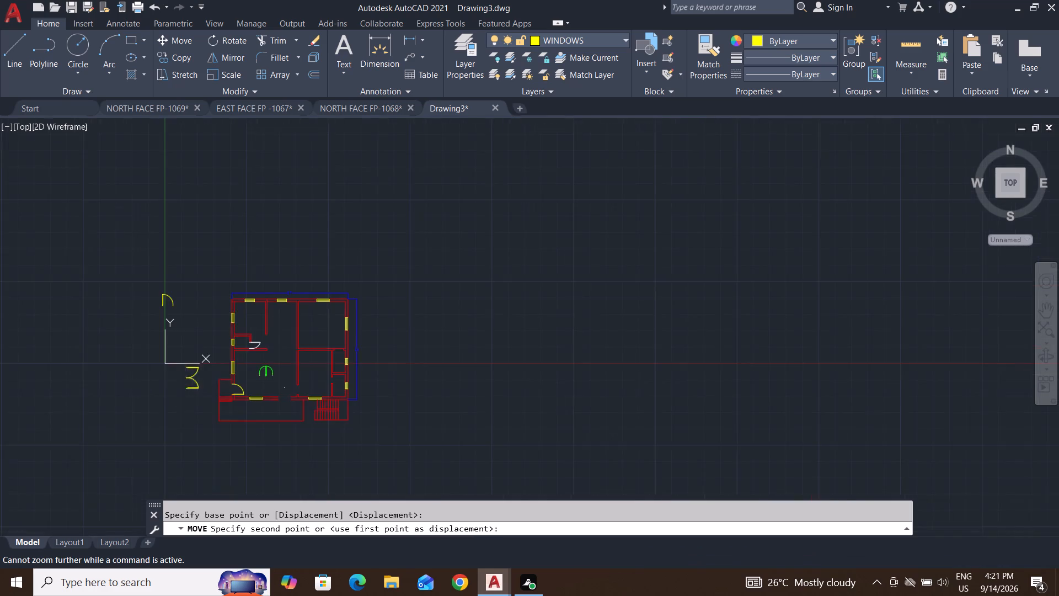
middle_click_drag(185, 388, 423, 330)
left_click(684, 328)
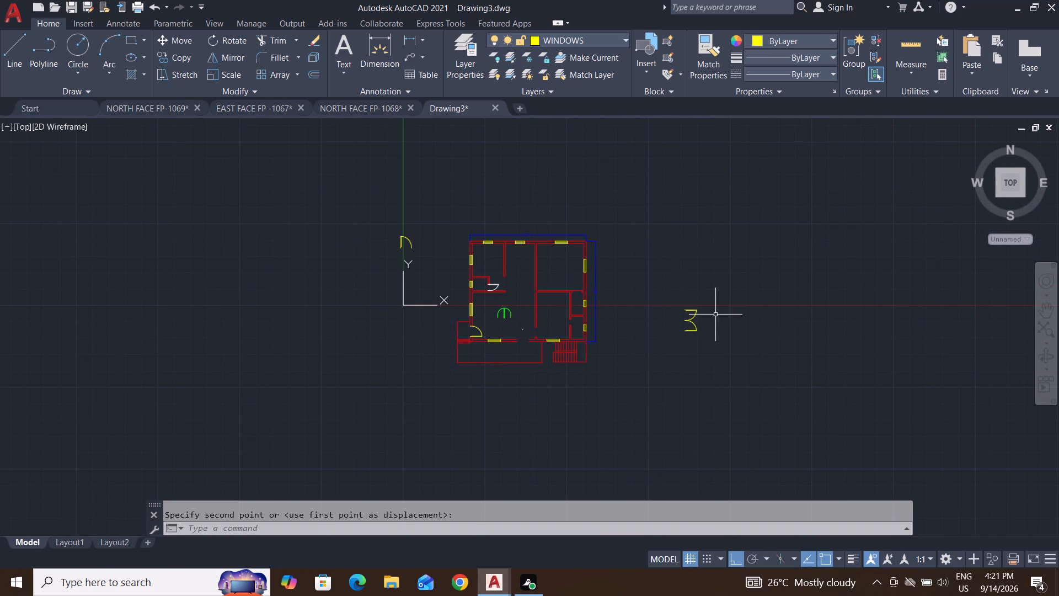
key("Escape")
key("Escape")
key("Escape")
Rotate the yellow double door 90° about its lower hinge corner so both leaves stand vertical.
left_click(724, 281)
left_click(672, 372)
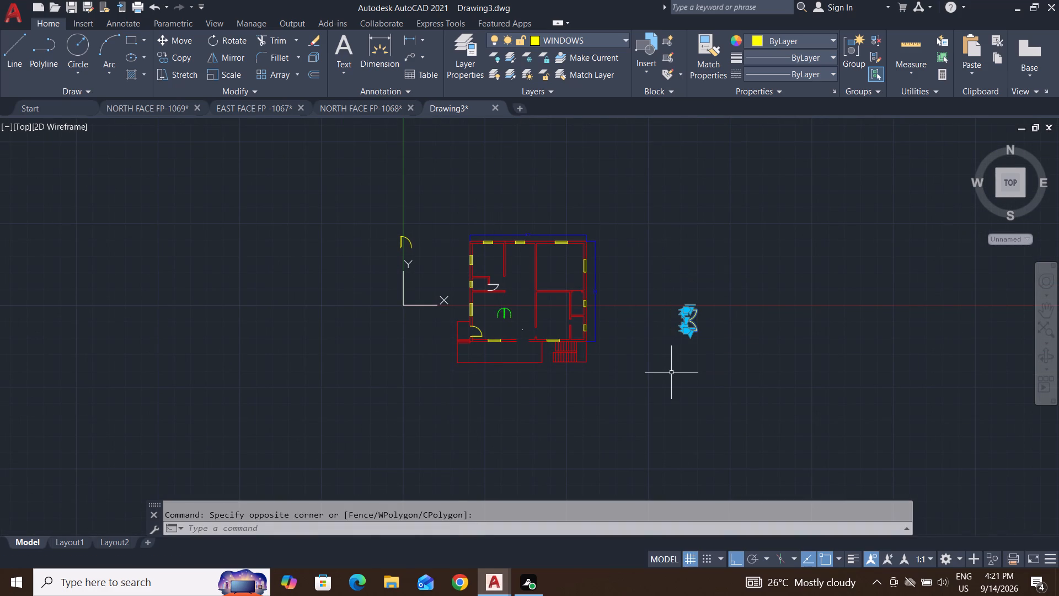
type("RO")
key("Return")
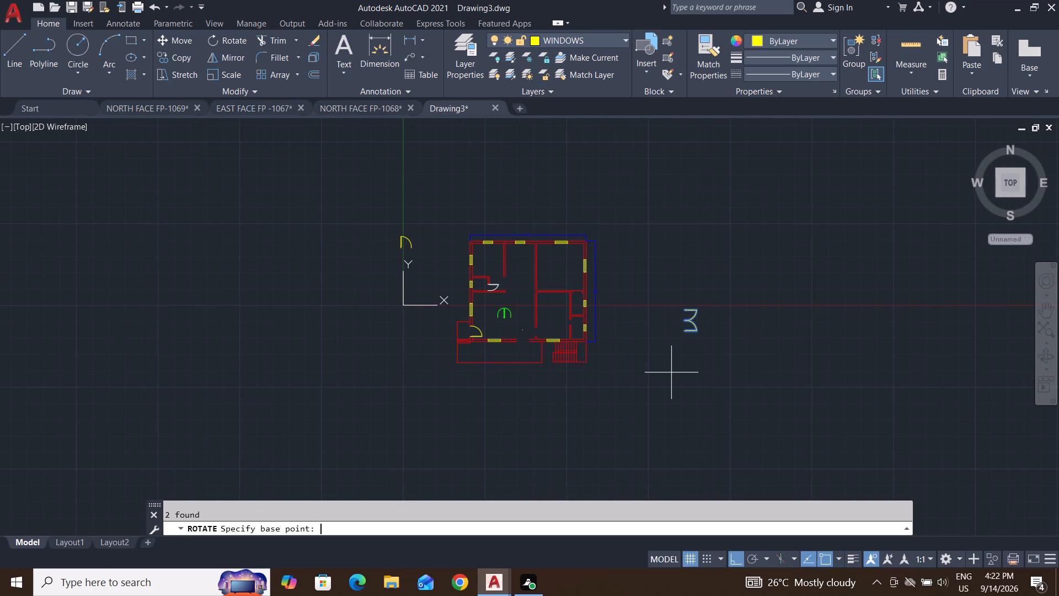
scroll(705, 319, "up", 4)
left_click(554, 392)
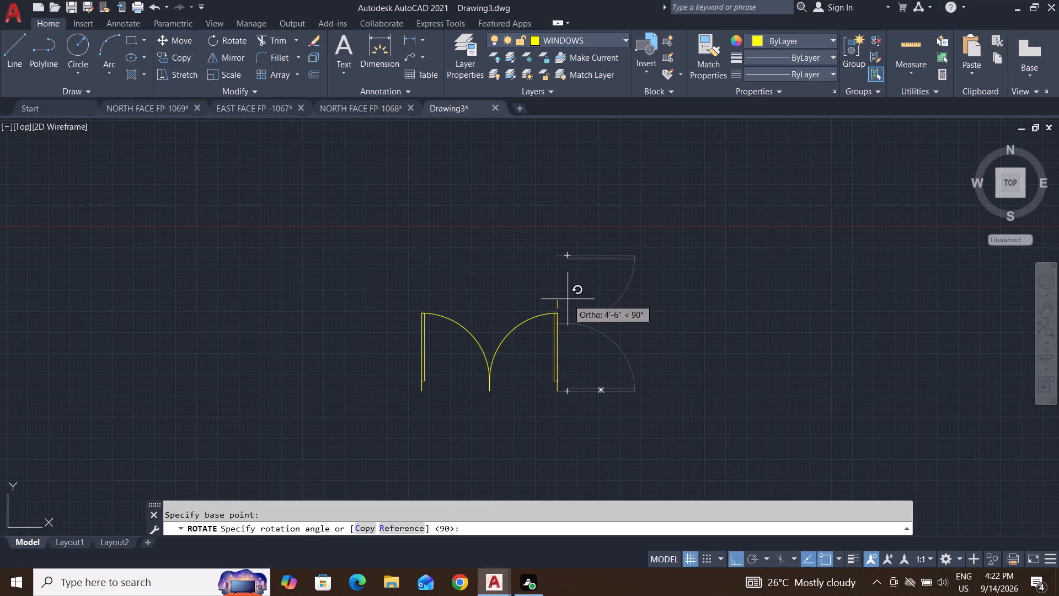
left_click(550, 226)
key("Escape")
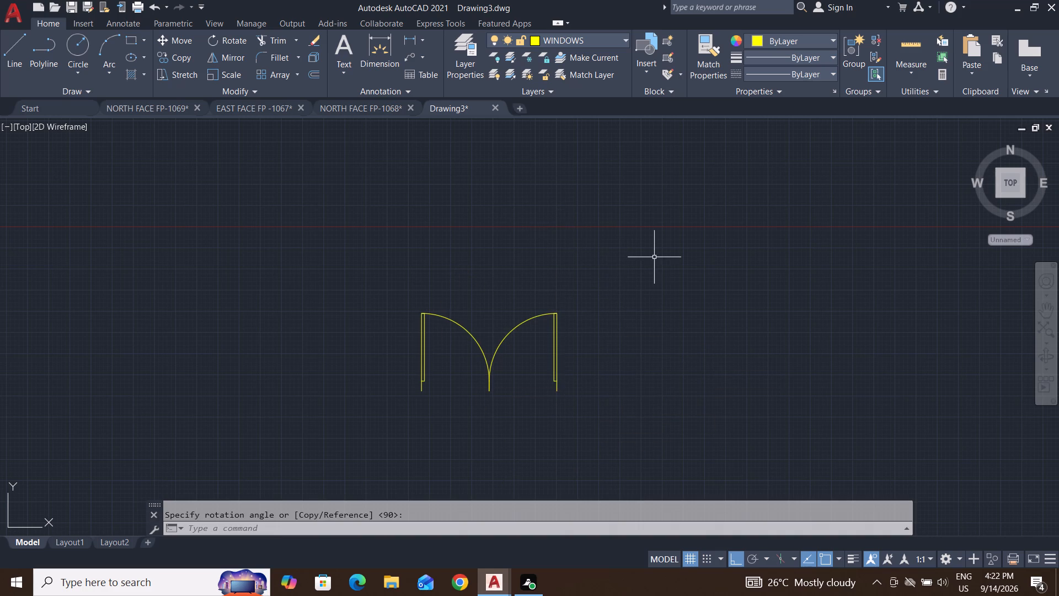
key("Escape")
key("Escape")
Move the rotated yellow double door horizontally closer to the east side of the floor plan.
left_click(687, 229)
left_click(365, 460)
key("m")
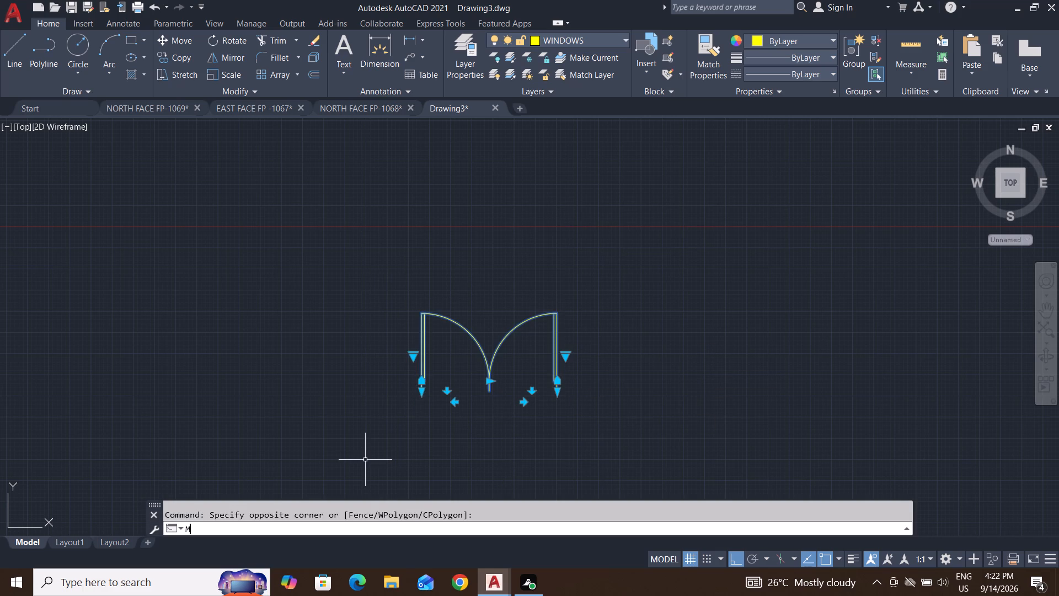
key("Return")
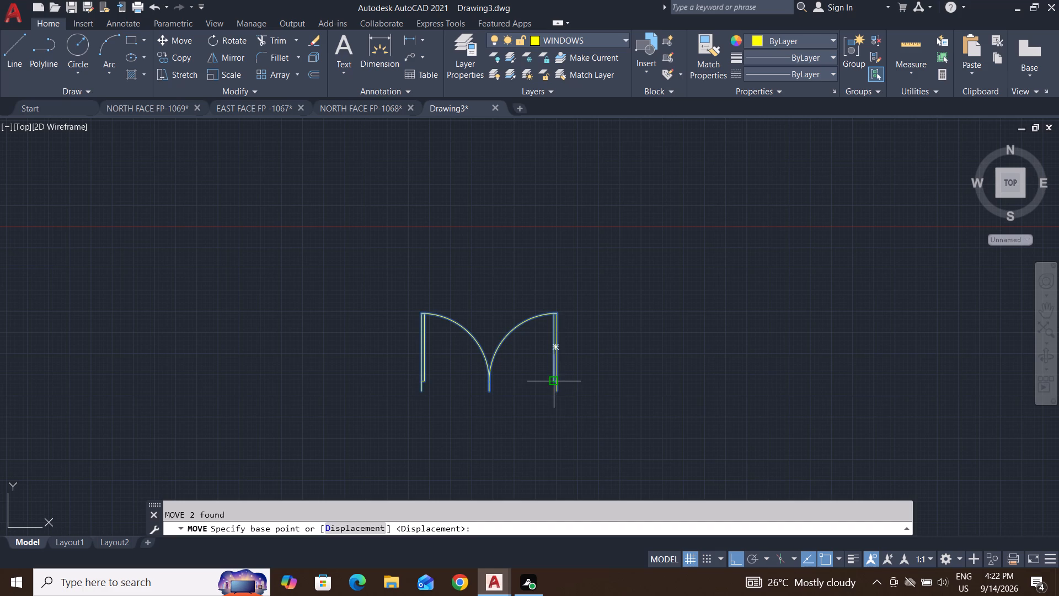
left_click(559, 391)
scroll(758, 414, "down", 3)
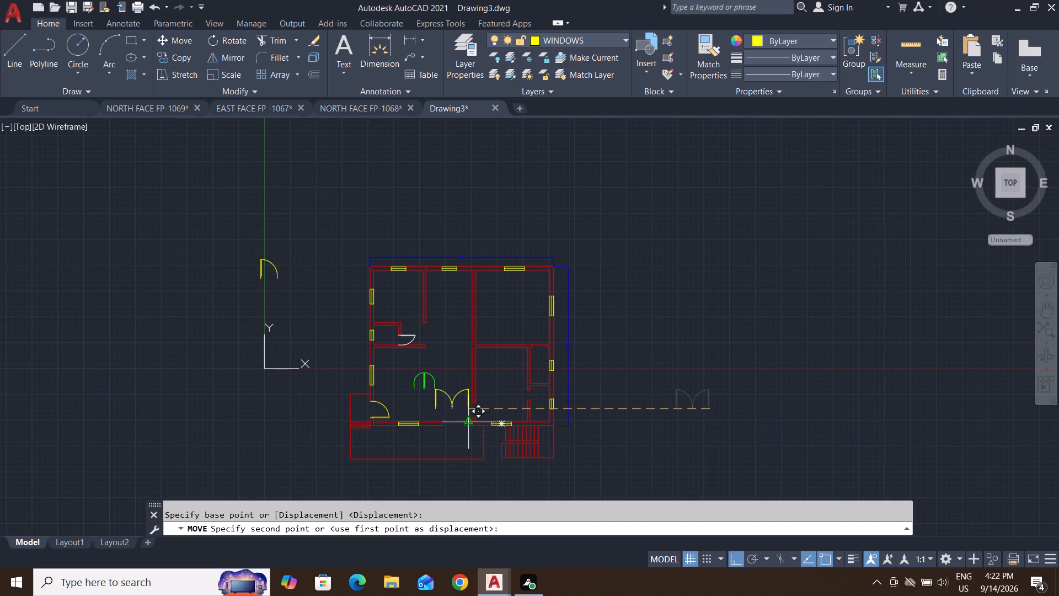
scroll(460, 428, "up", 4)
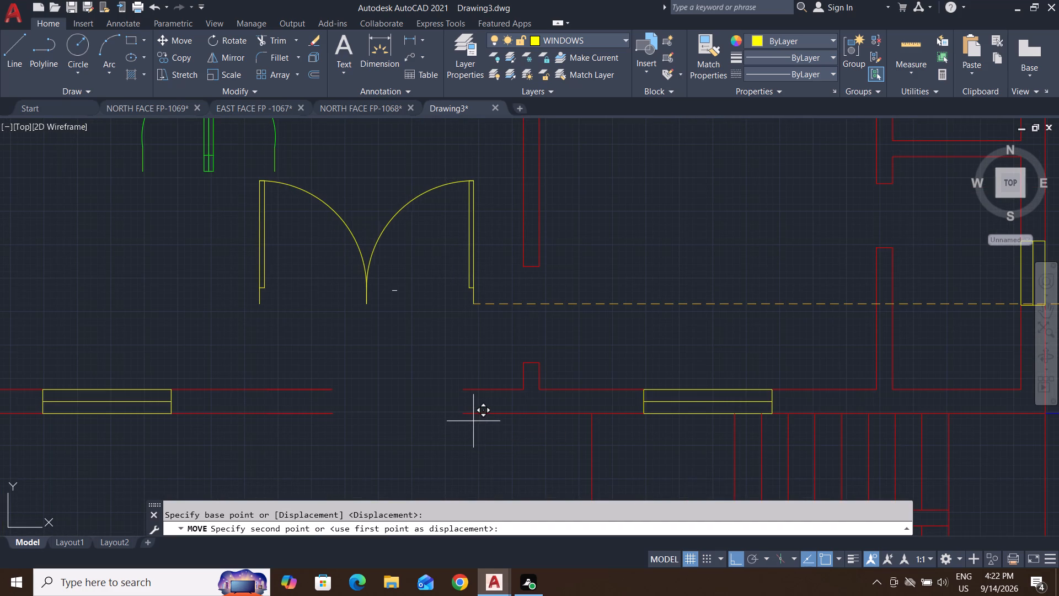
scroll(481, 402, "down", 2)
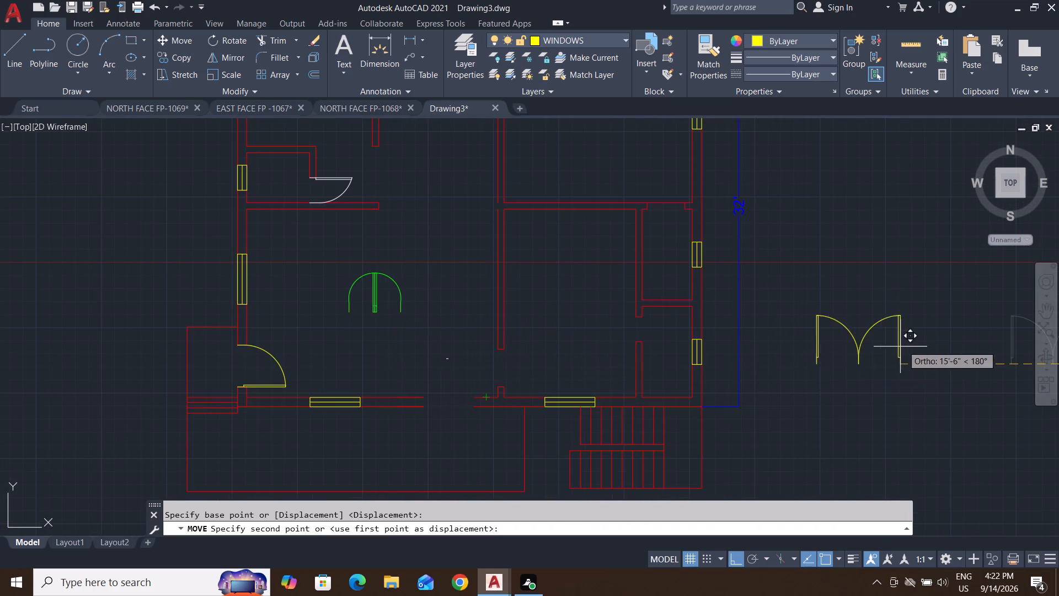
left_click(879, 350)
key("Escape")
key("Escape")
Erase the green double door drawn inside the southwest room and the small stray mark north of the south wall opening.
left_click(430, 254)
left_click(315, 357)
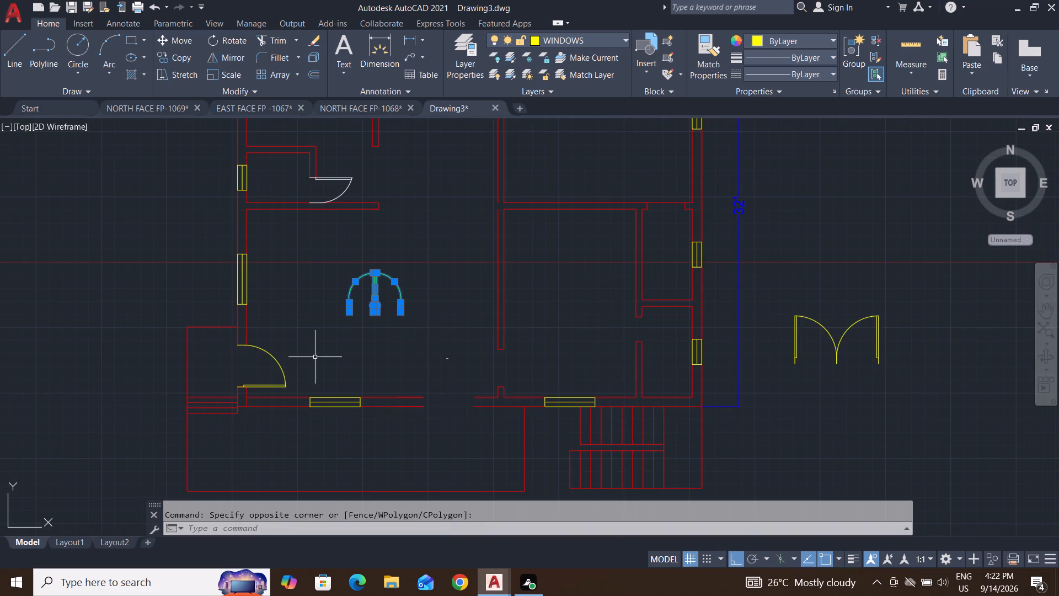
key("Delete")
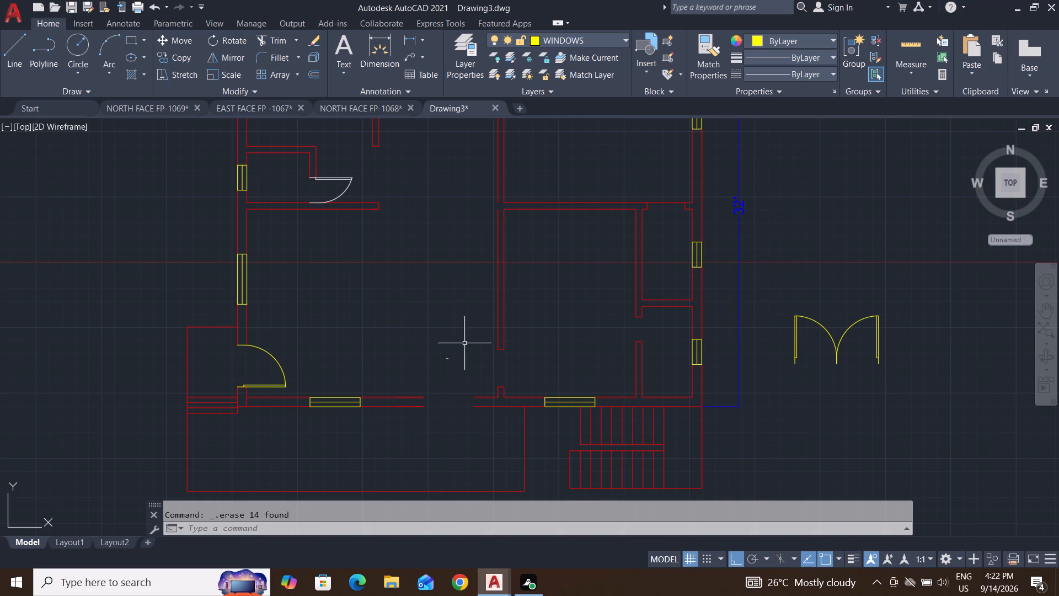
left_click(464, 343)
left_click(427, 383)
key("Delete")
Scale down the yellow double door about its lower west hinge corner to fit the south wall opening's width.
scroll(450, 422, "up", 1)
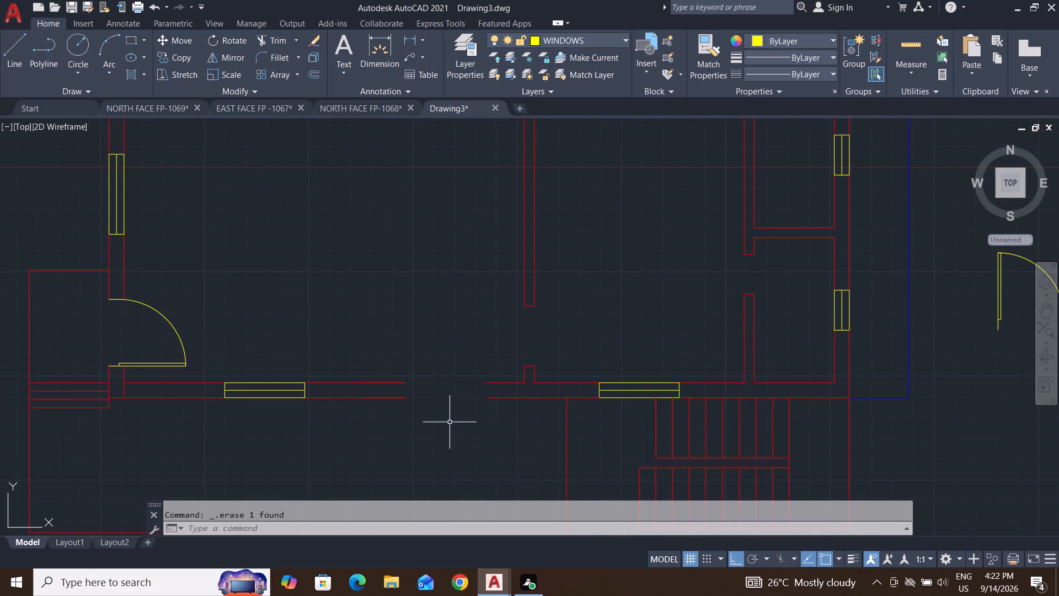
scroll(453, 370, "down", 1)
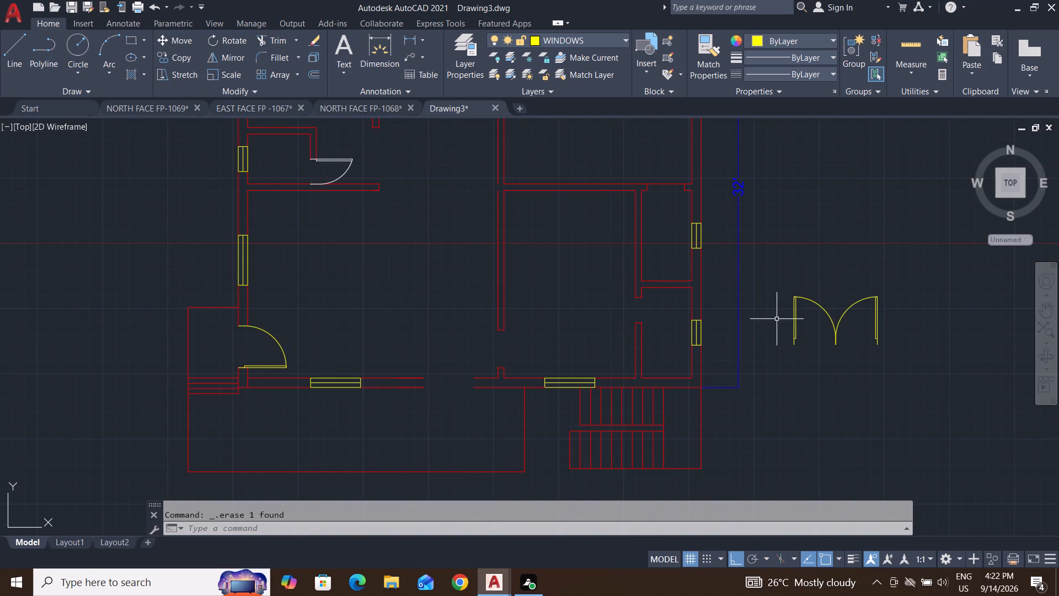
left_click(905, 277)
left_click(771, 380)
type("SC")
key("Return")
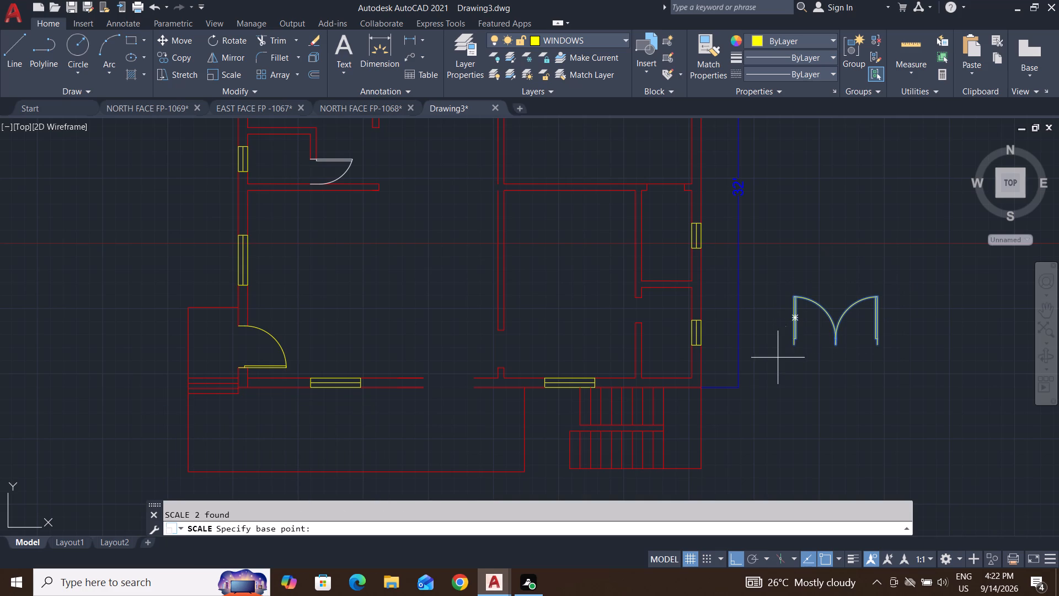
left_click(794, 347)
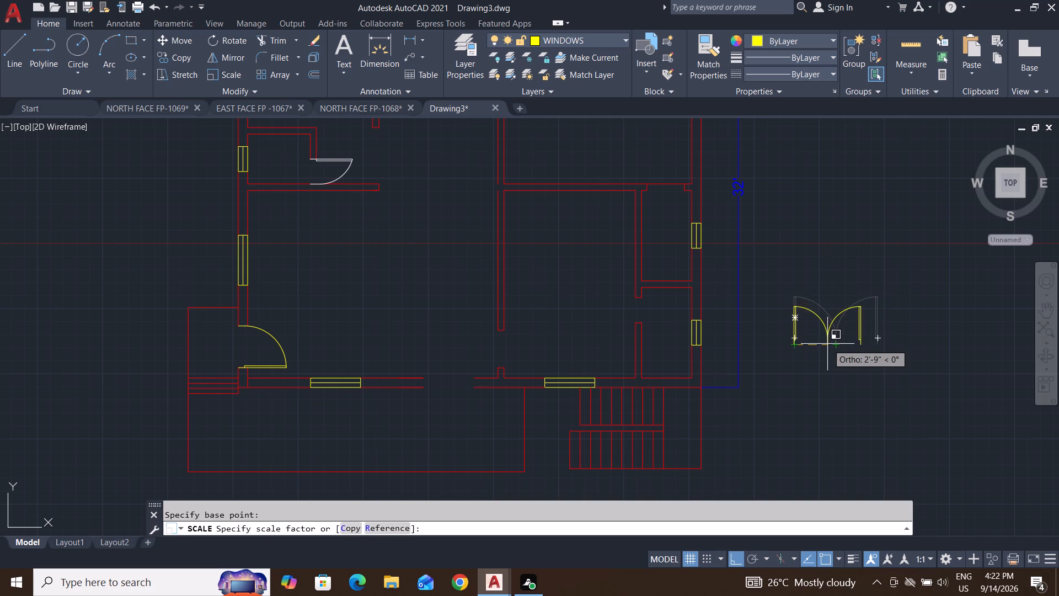
scroll(827, 344, "up", 1)
left_click(812, 347)
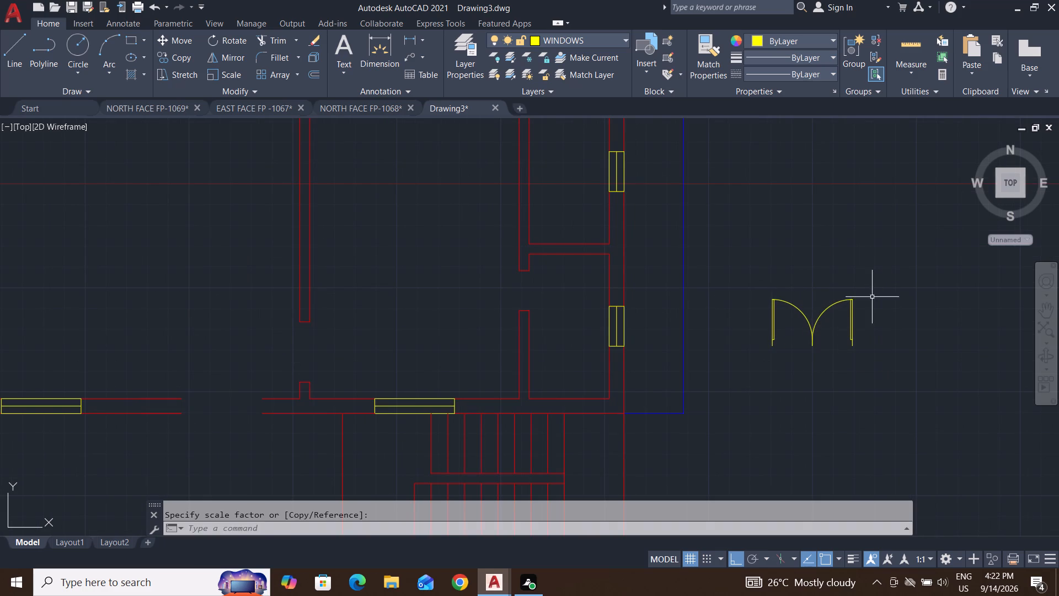
Move the scaled double door by its lower centre point into the south wall opening, with Ortho off.
left_click(875, 288)
left_click(751, 391)
key("m")
key("Return")
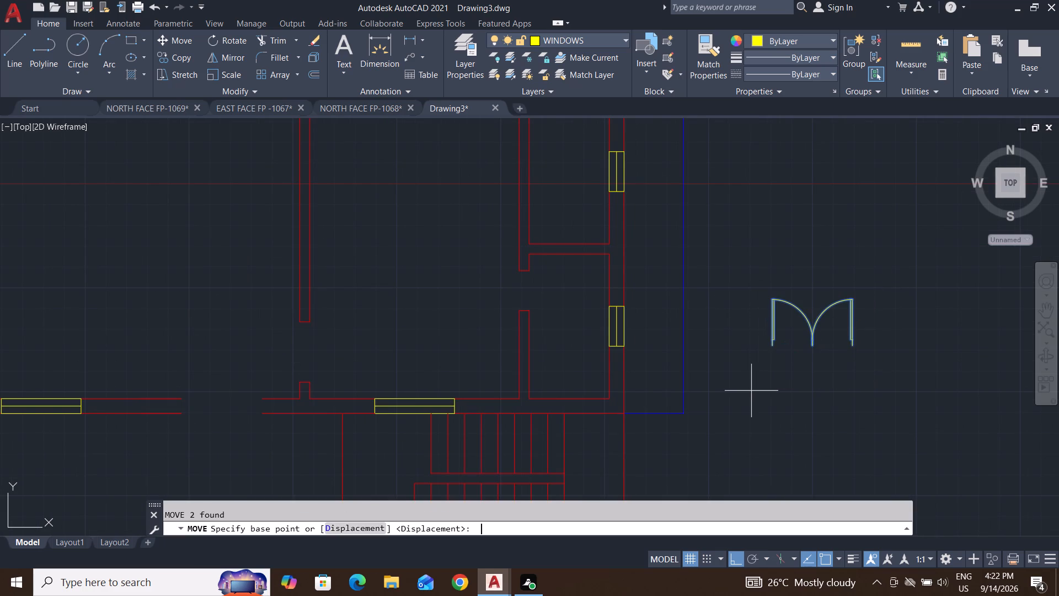
left_click(815, 346)
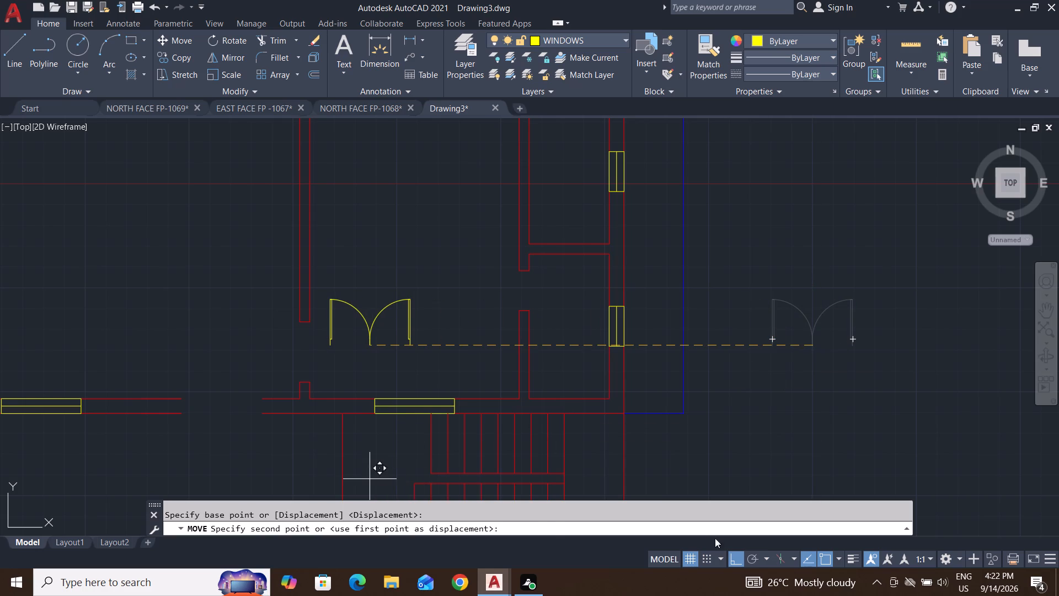
left_click(735, 555)
scroll(215, 431, "up", 1)
middle_click_drag(215, 432, 510, 378)
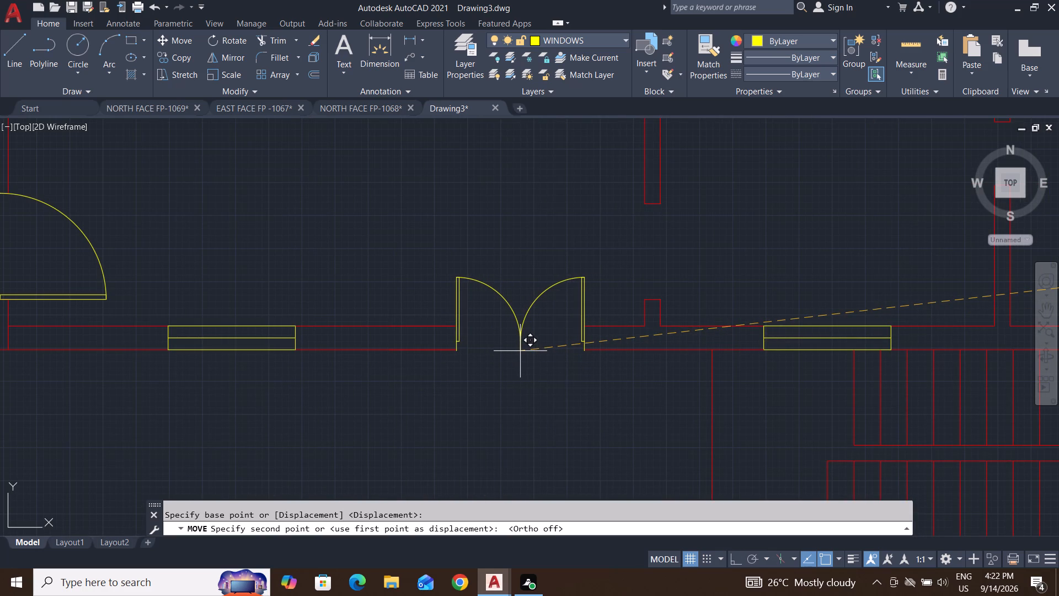
scroll(520, 351, "up", 3)
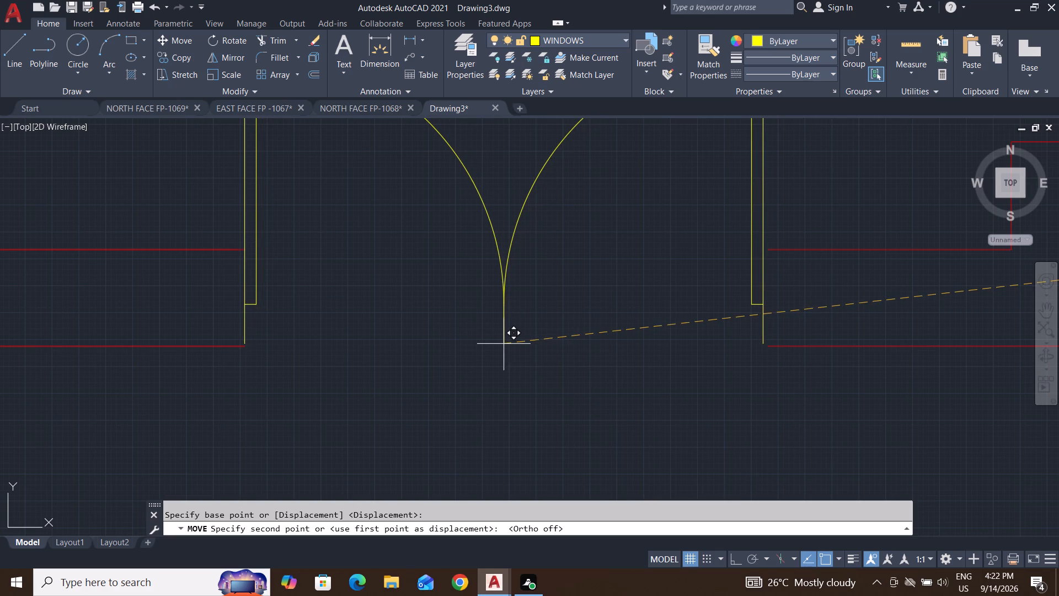
left_click(504, 347)
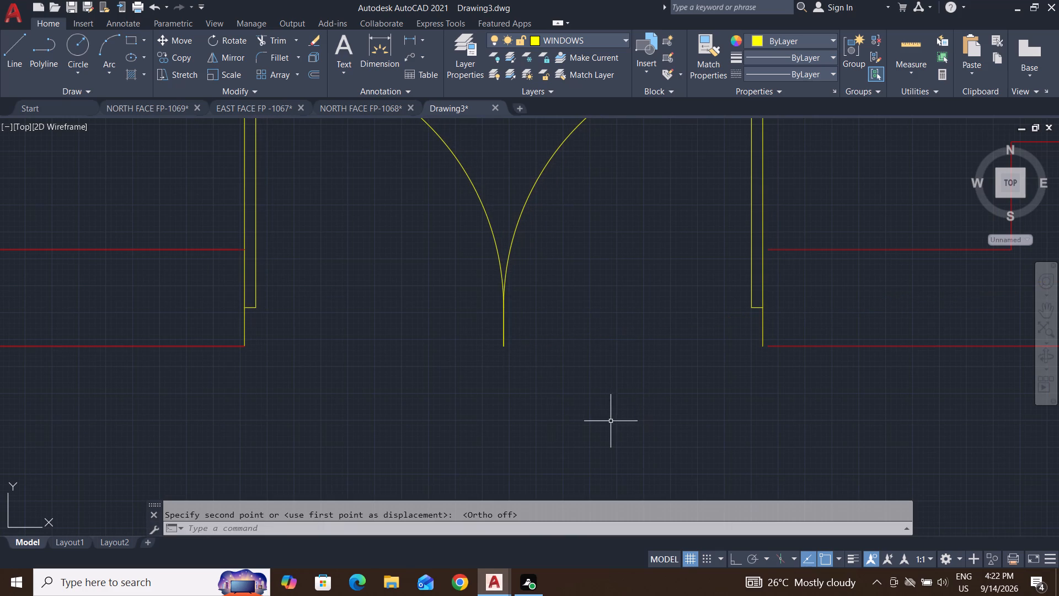
key("Escape")
key("Escape")
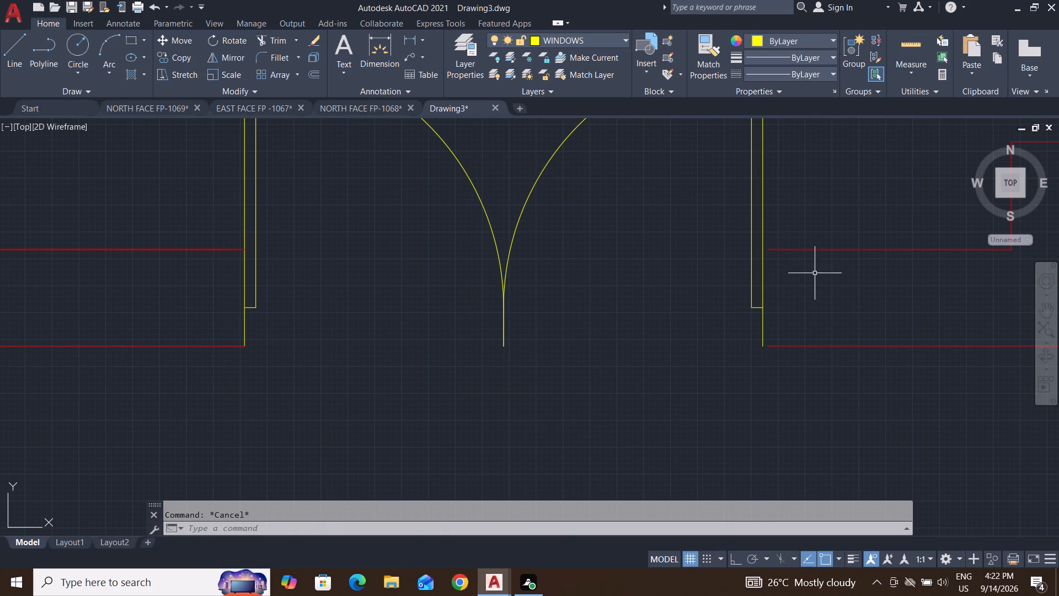
Move the double door slightly east so its lower east corner meets the wall end at the opening.
left_click(815, 273)
left_click(218, 338)
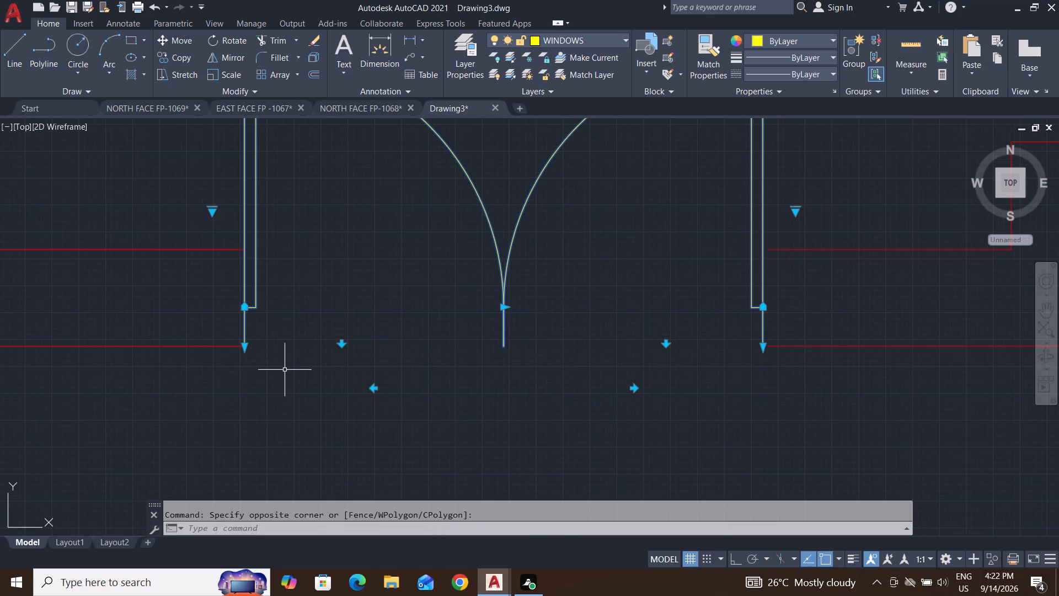
key("m")
key("Return")
scroll(697, 356, "up", 1)
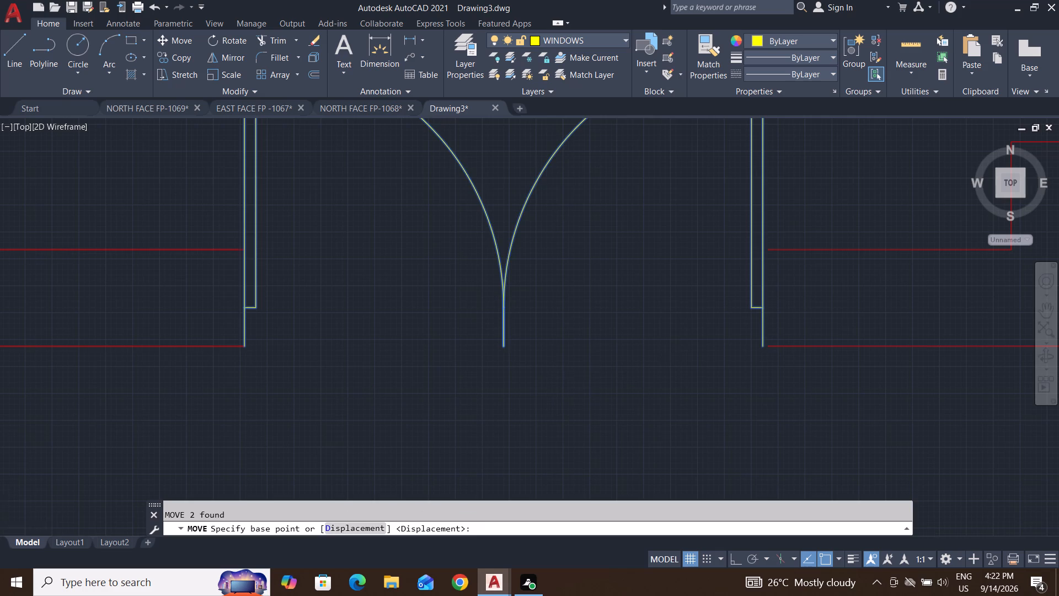
scroll(703, 356, "up", 1)
left_click(848, 329)
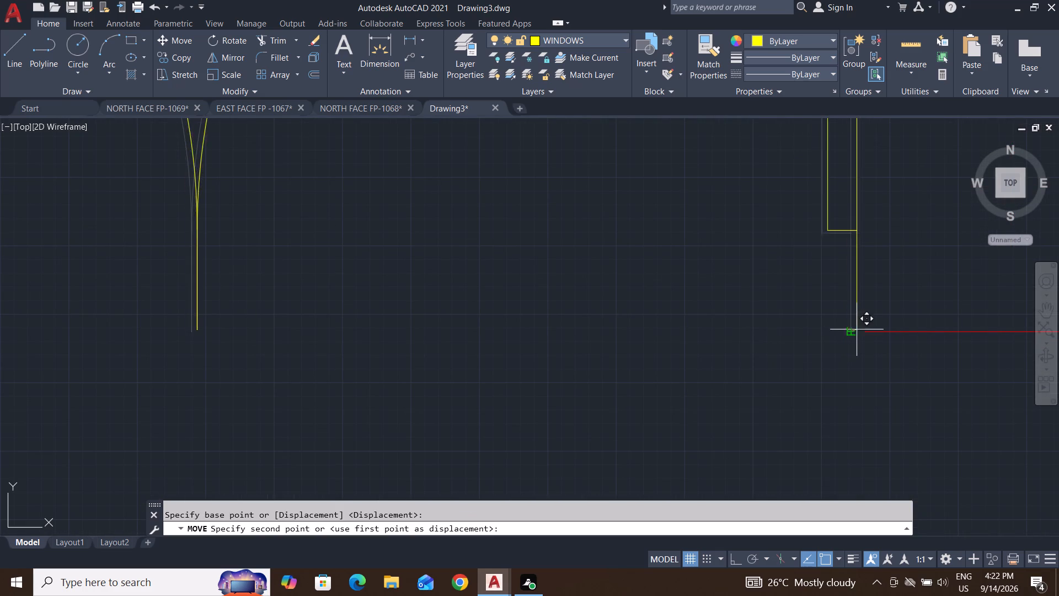
left_click(866, 331)
Extend both south wall lines west of the double door up to the door's west frame.
scroll(857, 376, "down", 2)
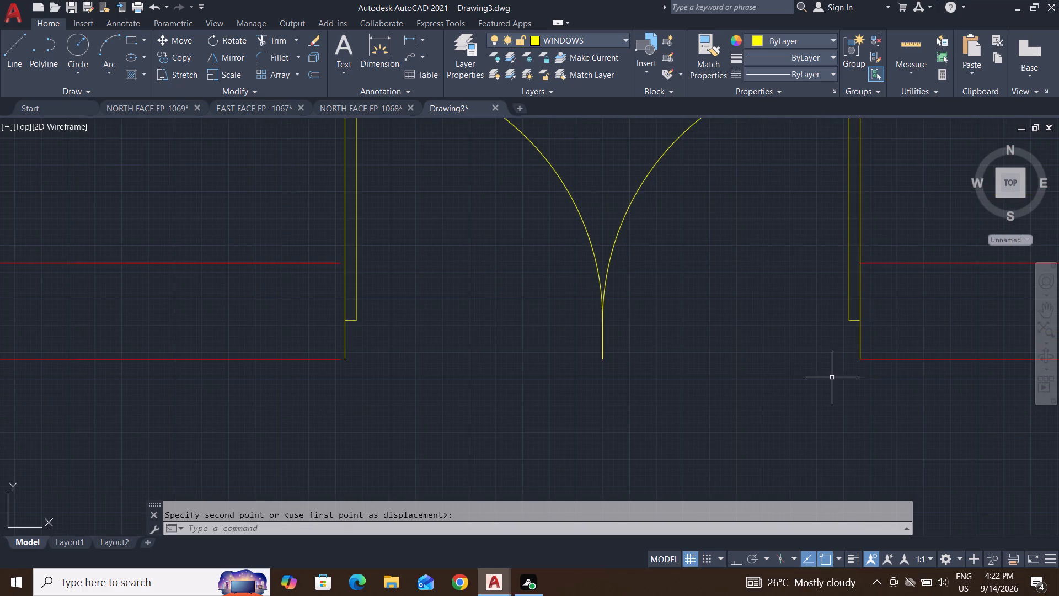
scroll(383, 381, "down", 2)
middle_click_drag(462, 386, 549, 383)
key("Escape")
key("Escape")
type("EX")
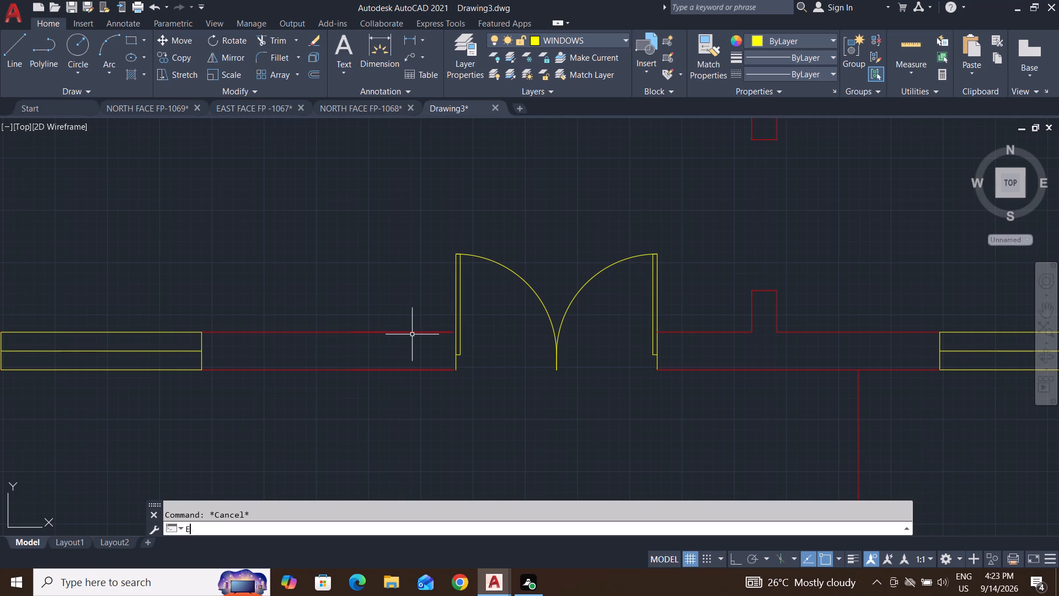
key("space")
key("space")
left_click(438, 300)
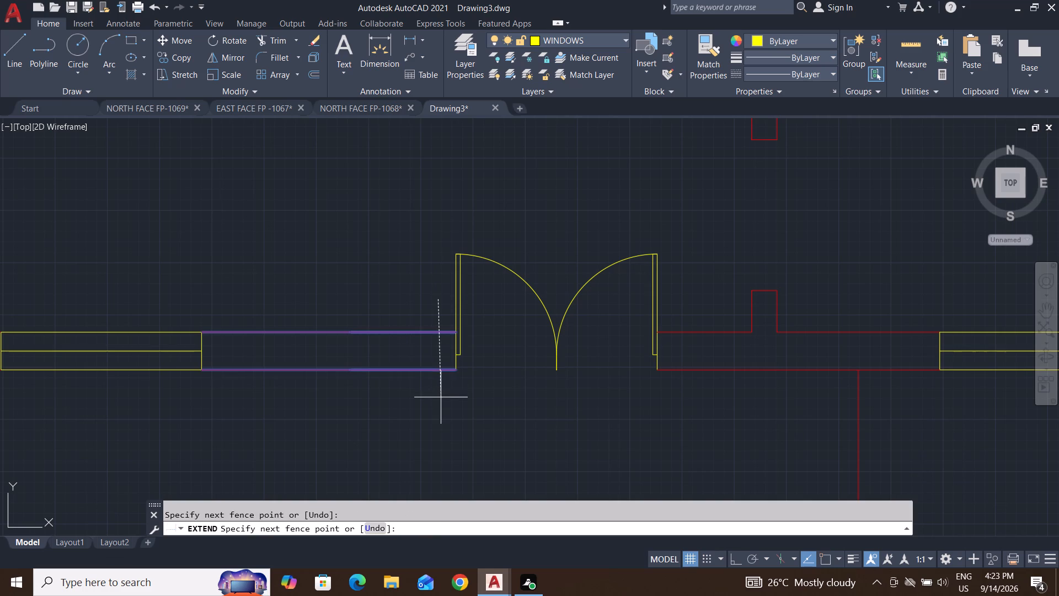
left_click(441, 397)
key("Escape")
key("Escape")
key("Escape")
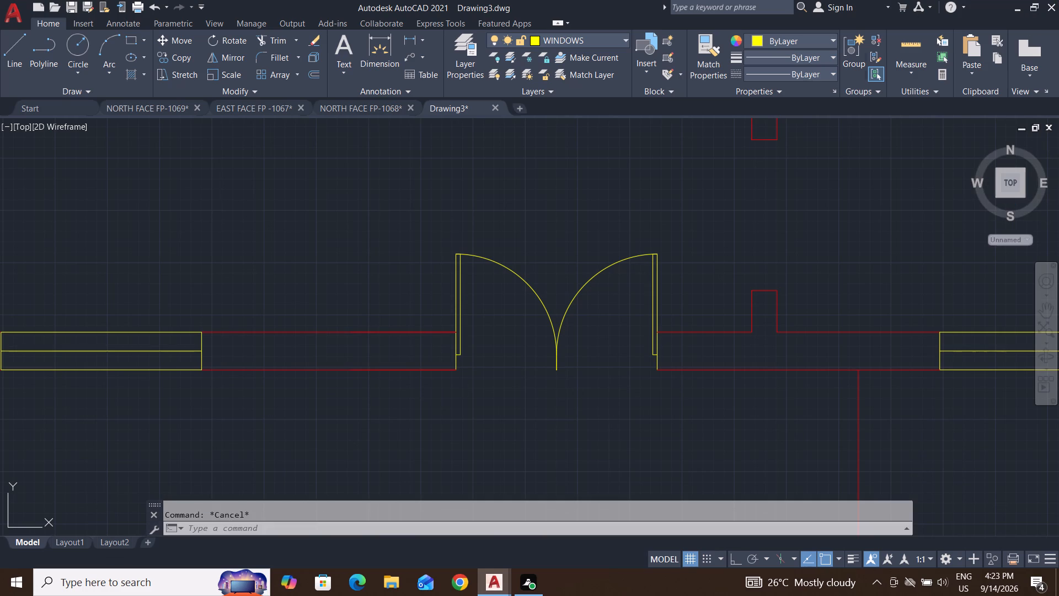
Erase the white single door at the small west room's opening together with its two leftover short white lines.
scroll(543, 356, "down", 2)
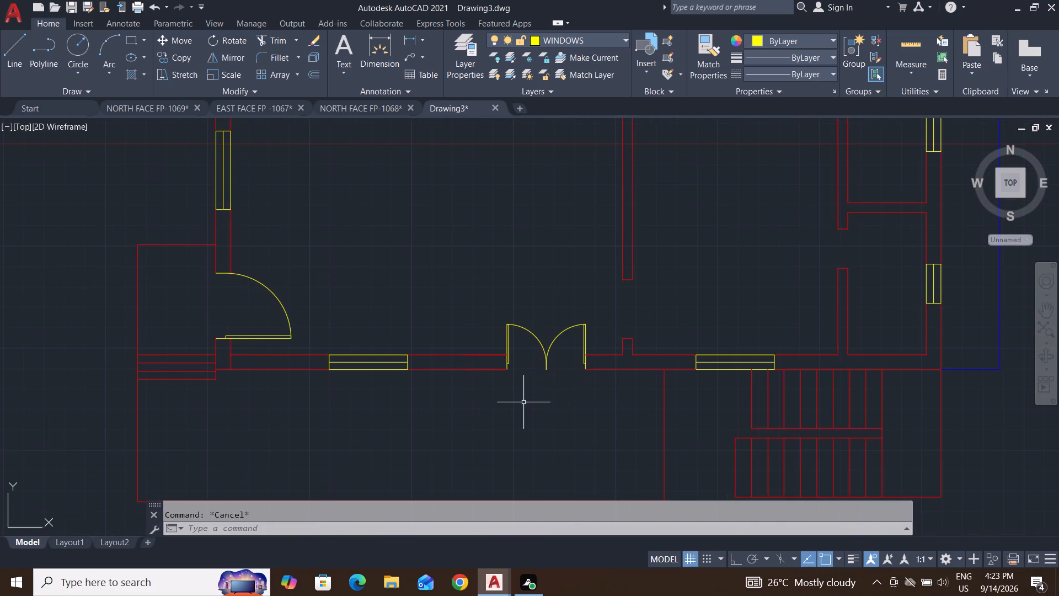
scroll(523, 403, "down", 2)
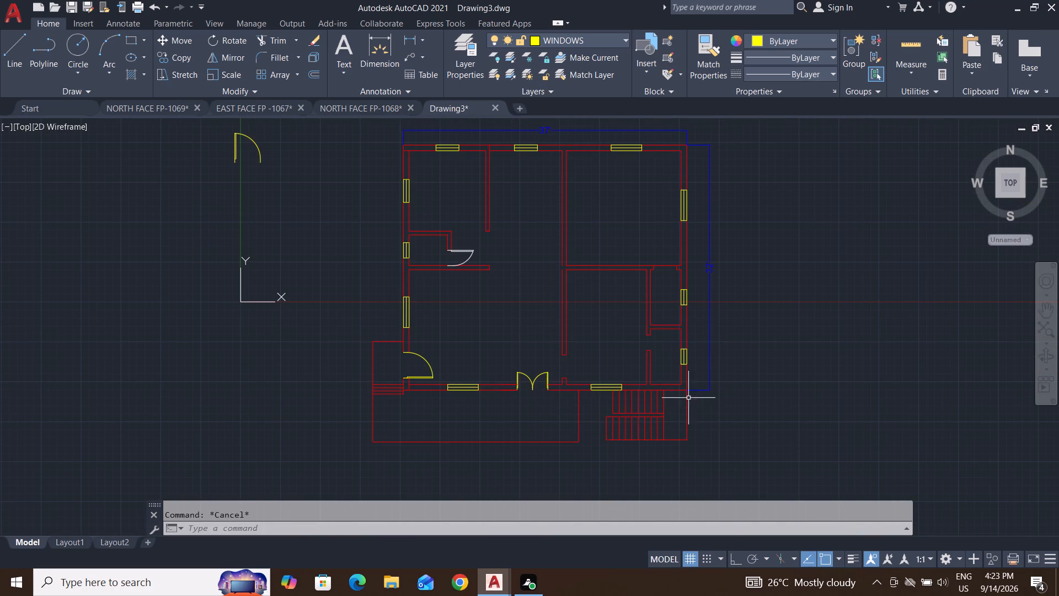
middle_click_drag(680, 392, 697, 391)
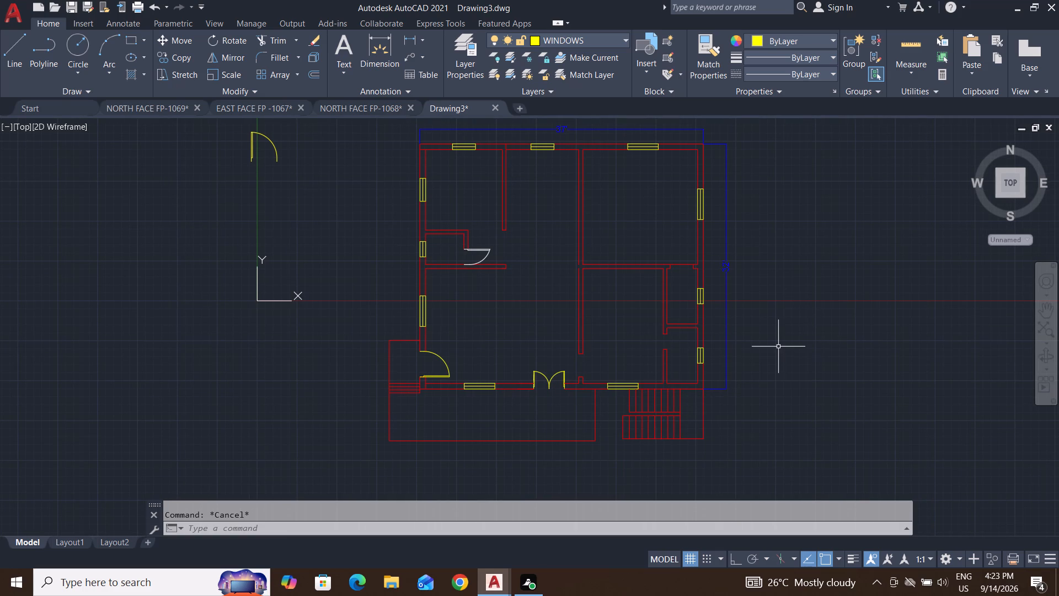
key("Escape")
key("Escape")
key("Escape")
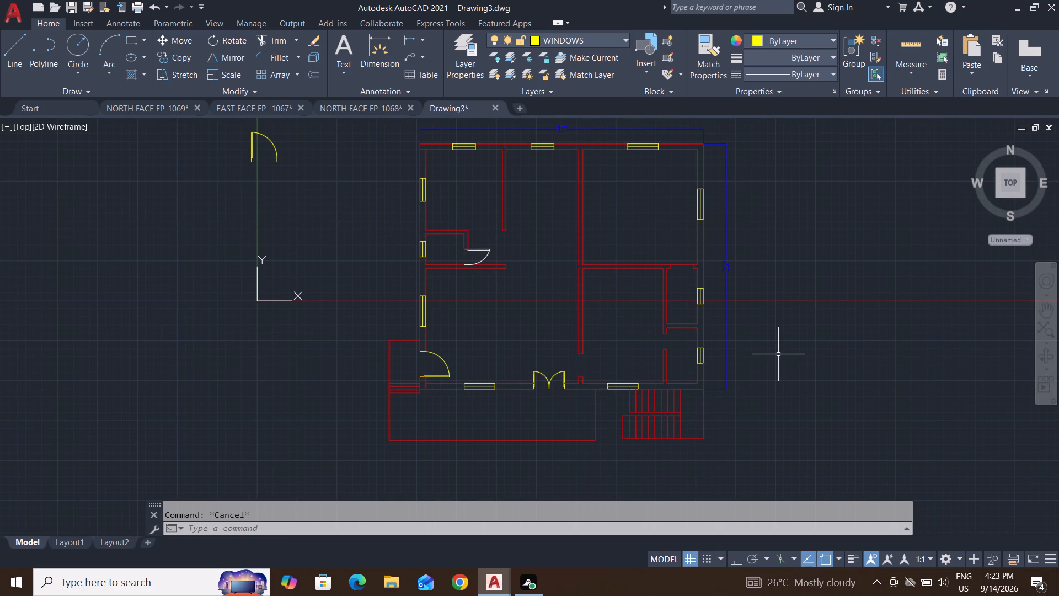
scroll(464, 253, "up", 2)
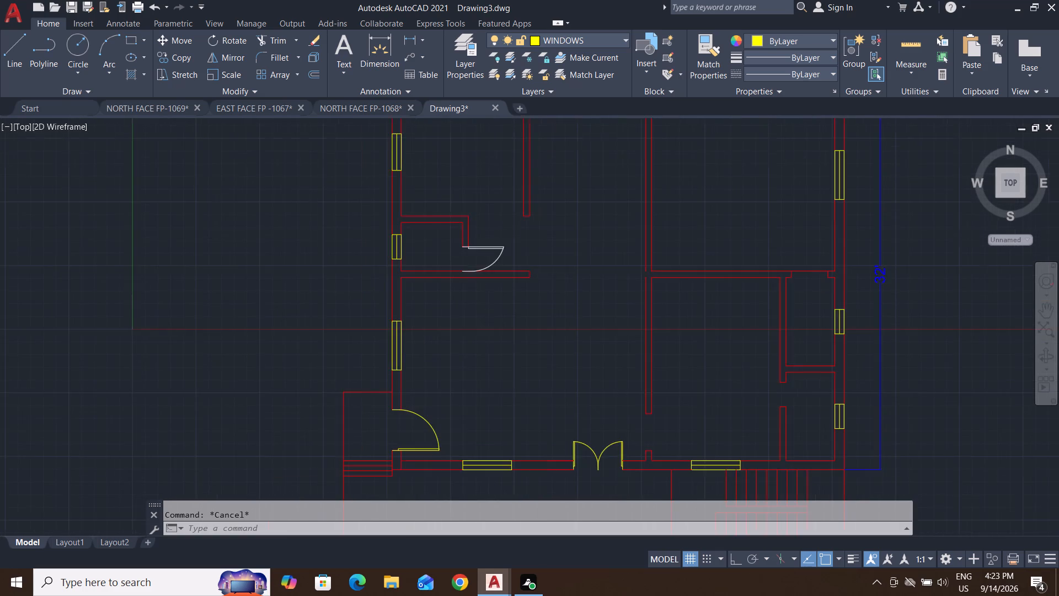
middle_click_drag(481, 257, 558, 368)
scroll(569, 371, "up", 3)
left_click(750, 291)
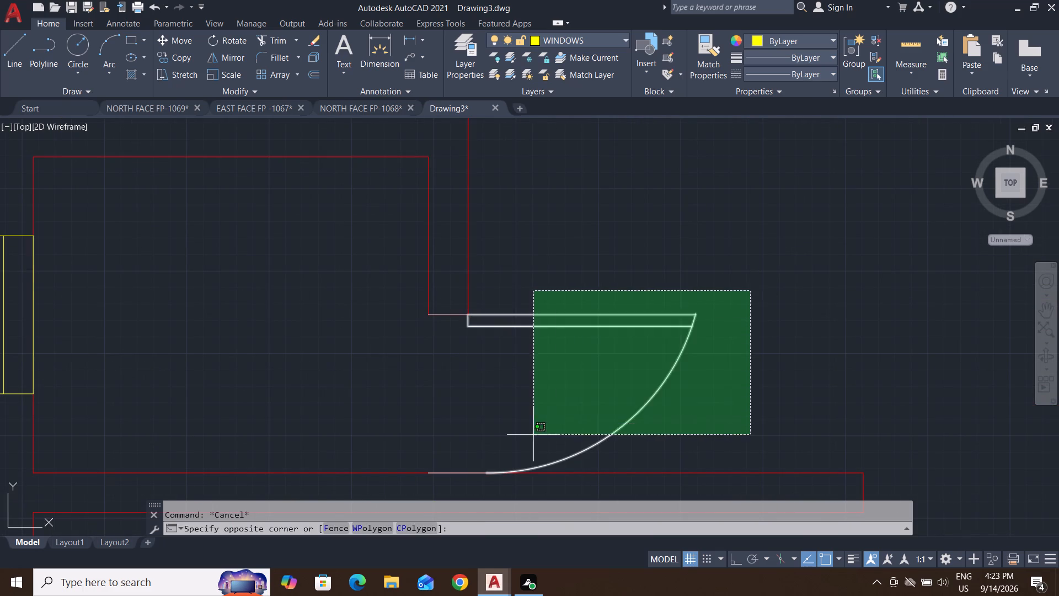
left_click(533, 435)
key("Delete")
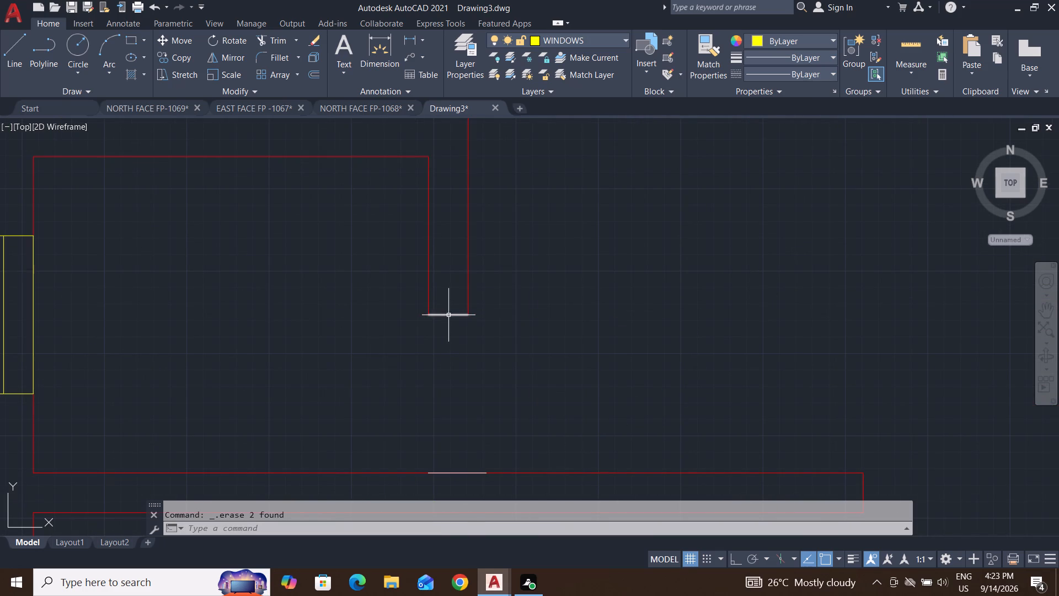
left_click(448, 315)
key("Delete")
left_click(465, 471)
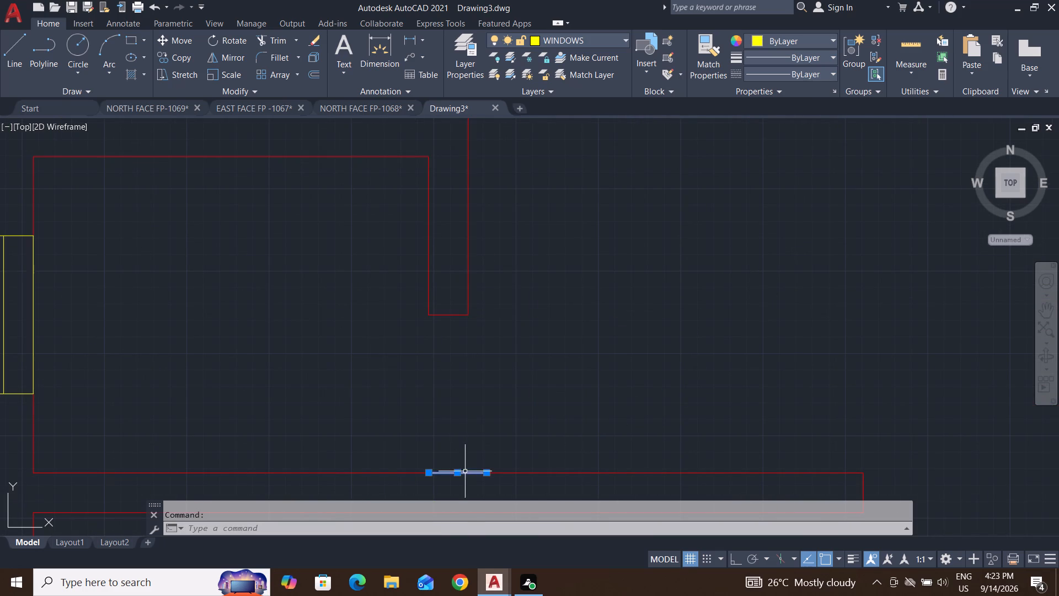
key("Delete")
Offset the northwest room's inner west wall line and inner north wall line 2' into the room.
scroll(682, 434, "down", 3)
middle_click_drag(677, 359, 685, 402)
key("Escape")
key("Escape")
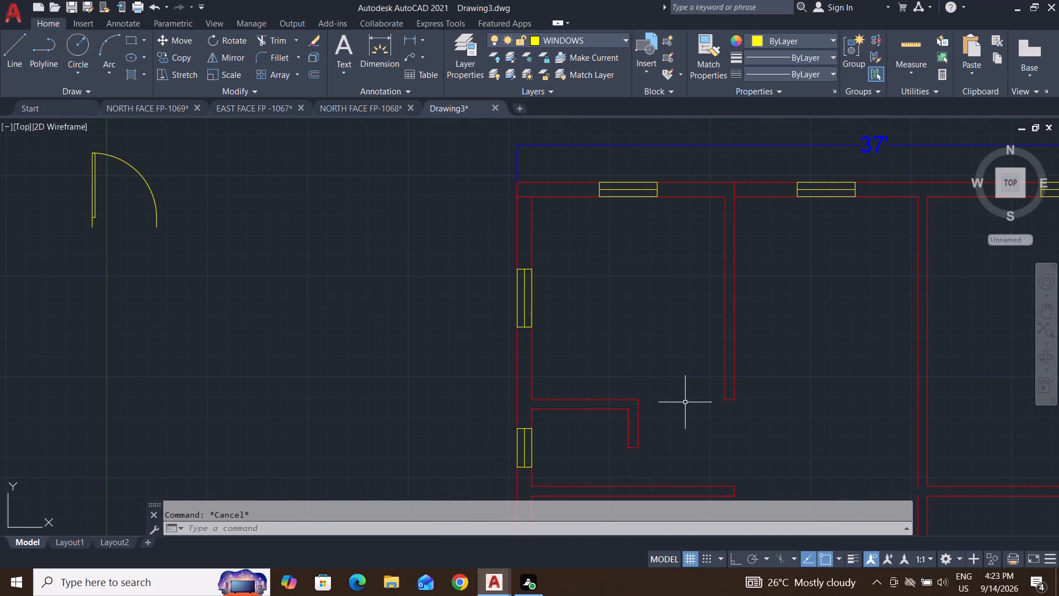
type("O 2'")
key("Return")
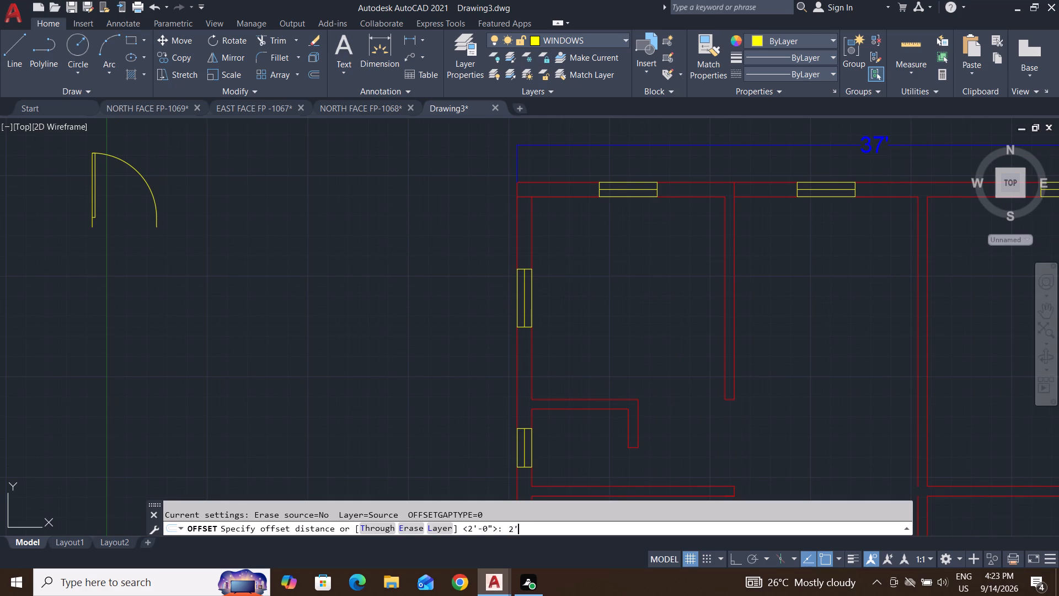
left_click(536, 378)
left_click(586, 369)
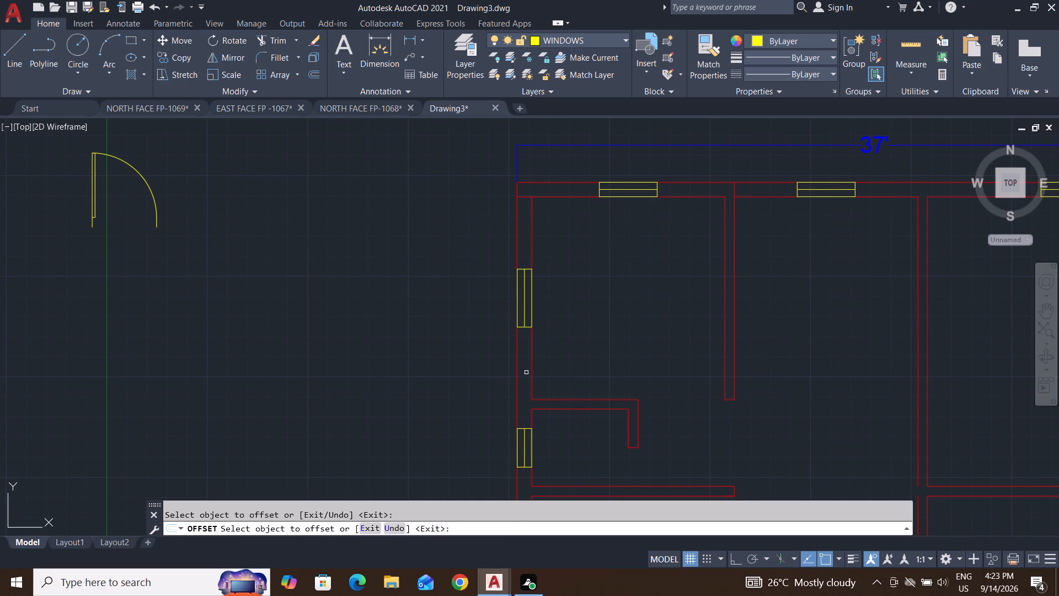
left_click(530, 370)
left_click(583, 388)
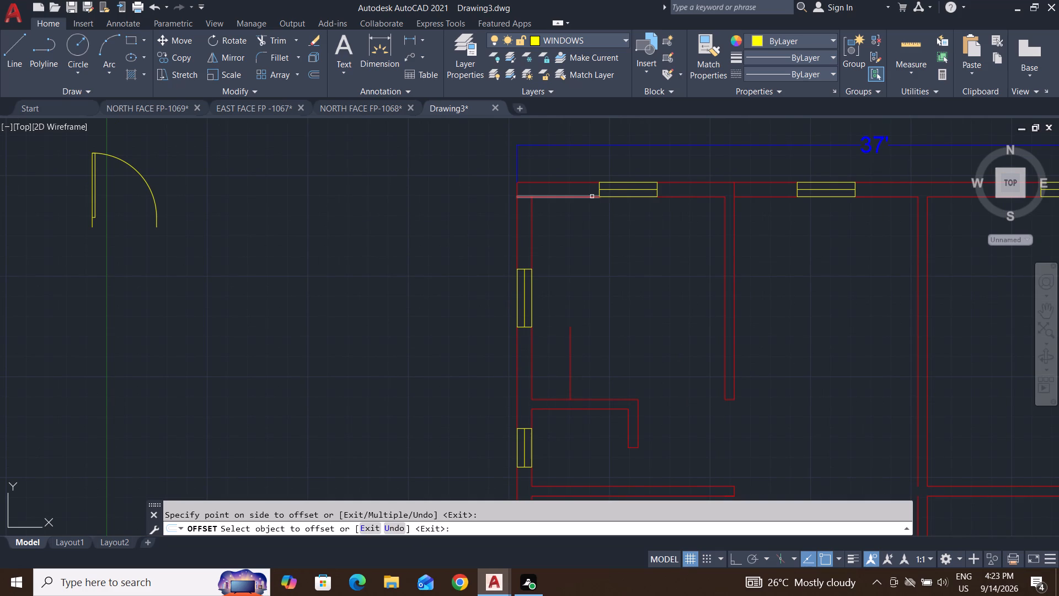
left_click(591, 196)
left_click_drag(585, 236, 583, 241)
key("Escape")
key("Escape")
key("Escape")
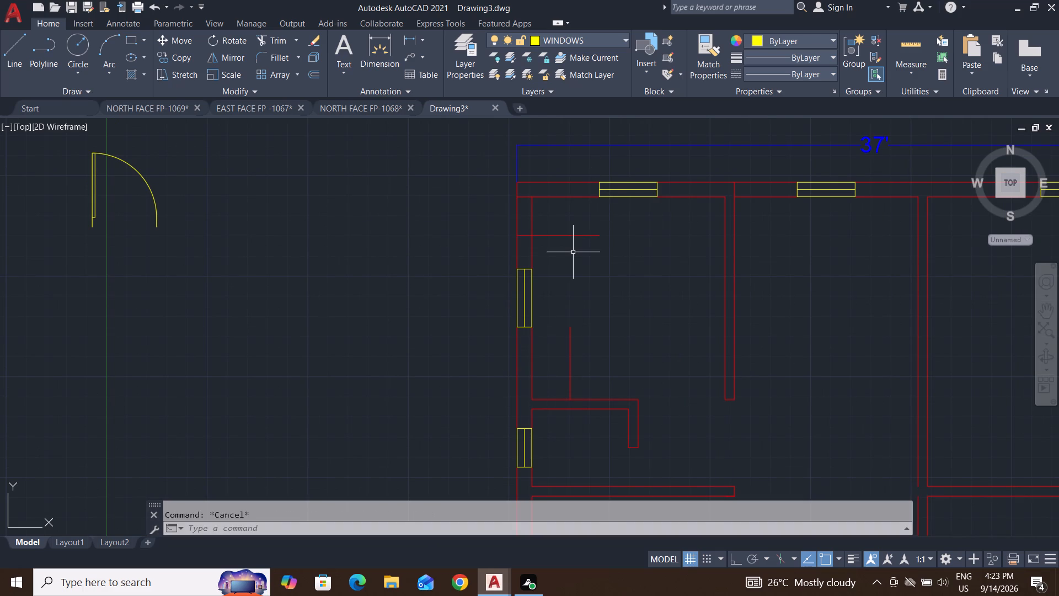
Trim off the part of the northwest room's north offset line that crosses the thickness of the west wall.
key("t")
key("r")
key("space")
key("space")
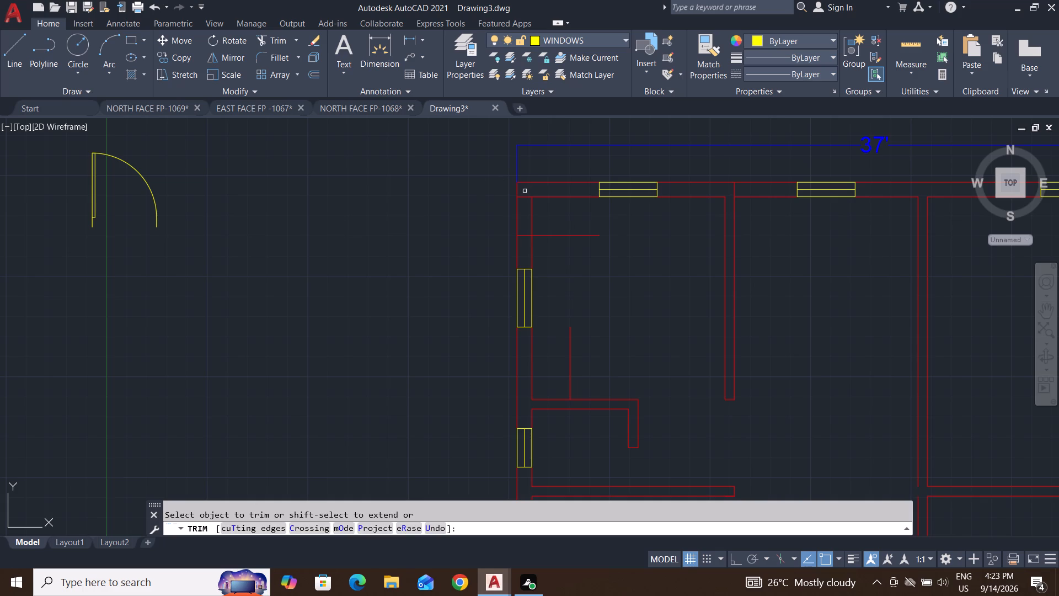
left_click(525, 191)
left_click(521, 246)
key("Escape")
key("Escape")
Extend the northwest room's vertical offset line up to the north wall and its horizontal offset line across to the east wall.
type("EX")
key("space")
key("space")
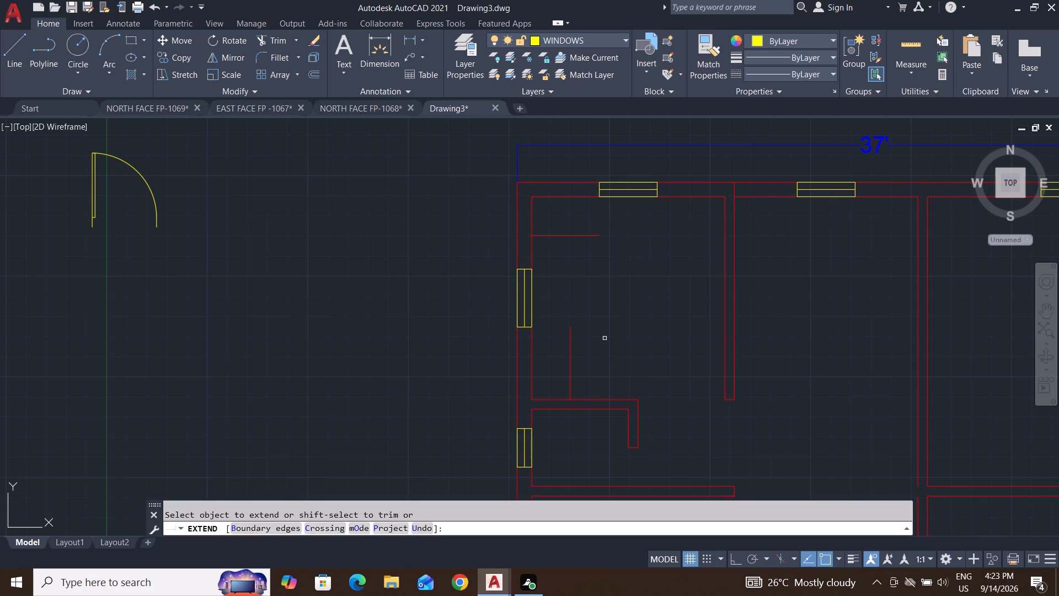
left_click(605, 338)
left_click(559, 352)
left_click(563, 229)
left_click(592, 257)
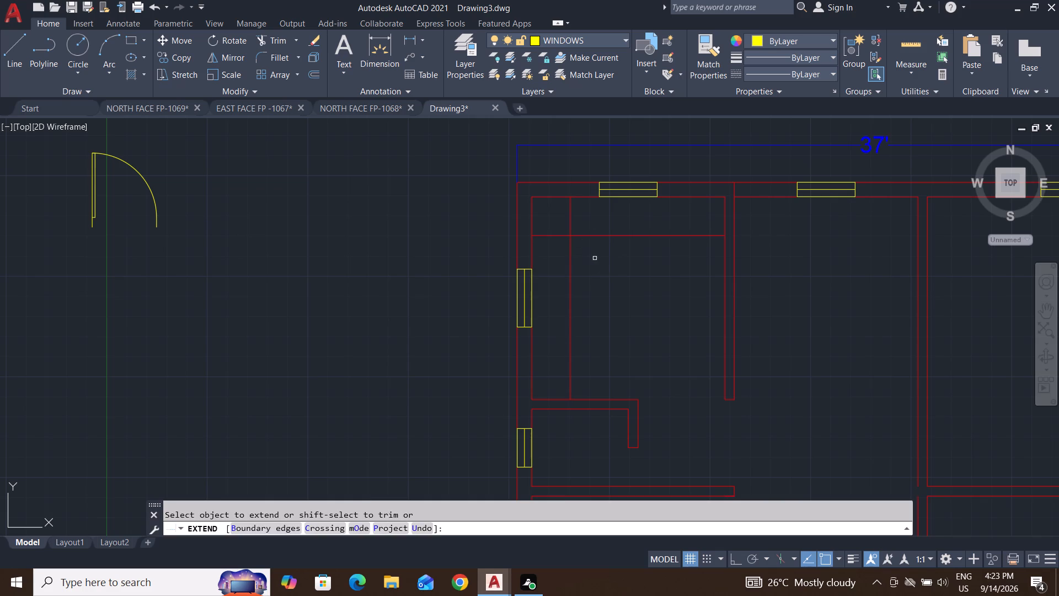
key("Escape")
key("Escape")
Trim both offset lines beyond their crossing so they meet in a clean corner at the room's northwest.
type("TR")
key("space")
key("space")
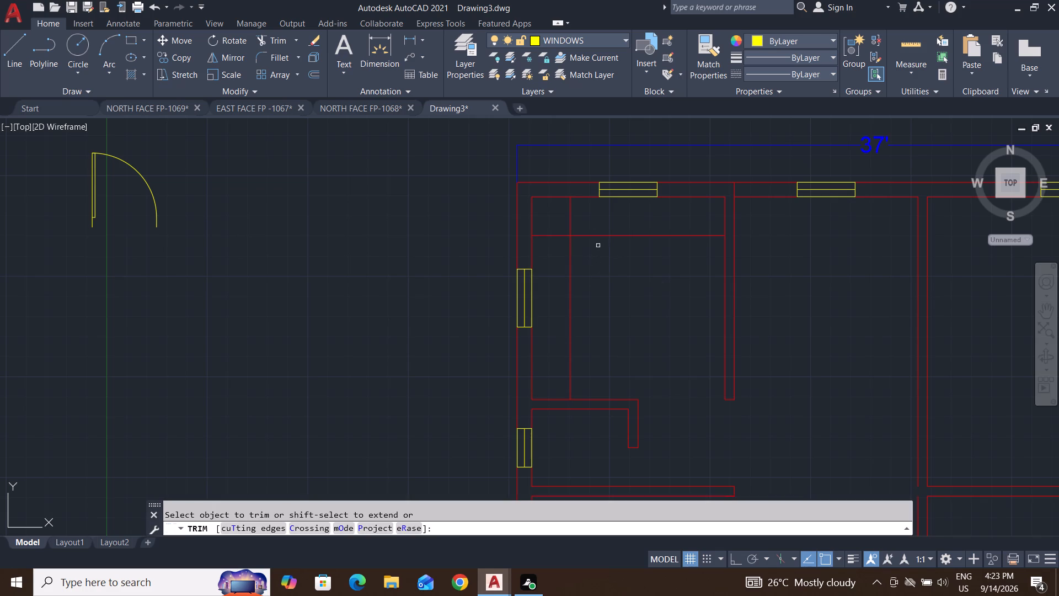
left_click(581, 210)
left_click(551, 258)
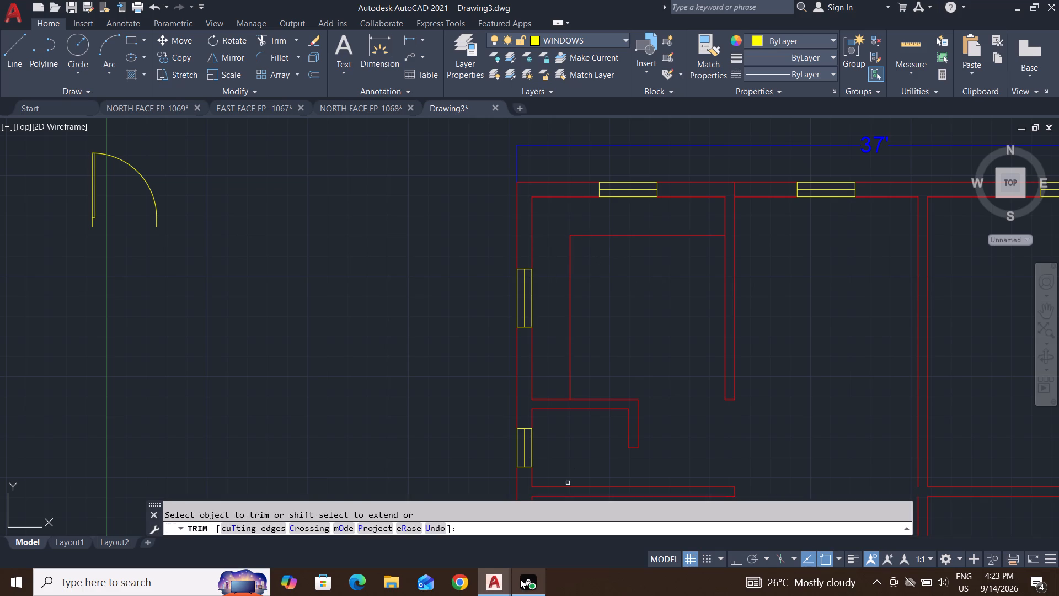
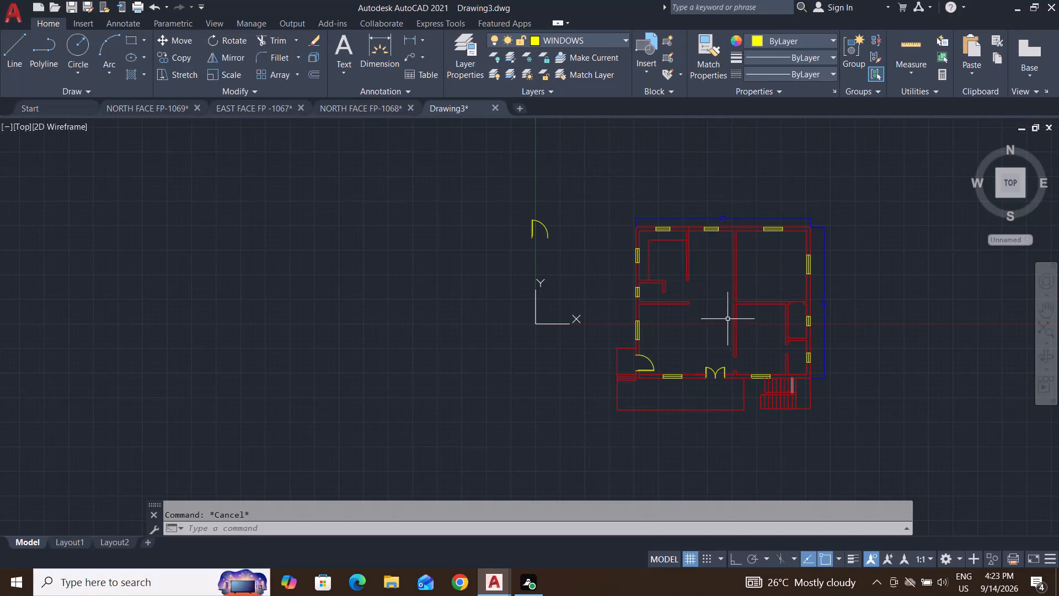
Copy the southwest entrance door to the south end of the northeast room's west wall, aligned with the wall's west face.
scroll(653, 370, "up", 3)
scroll(653, 370, "down", 2)
scroll(640, 393, "up", 2)
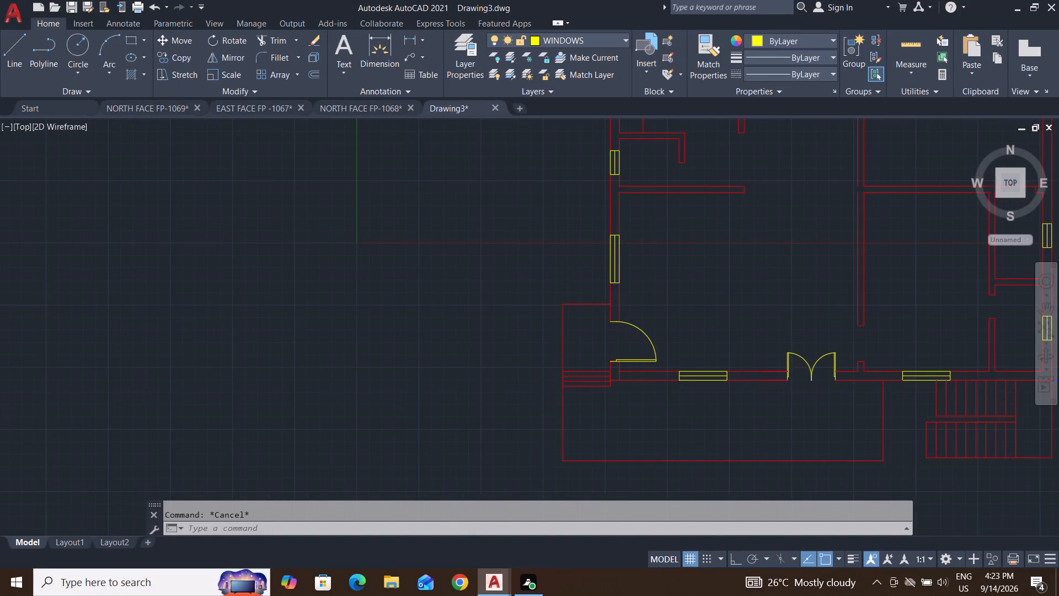
left_click(674, 281)
left_click(630, 351)
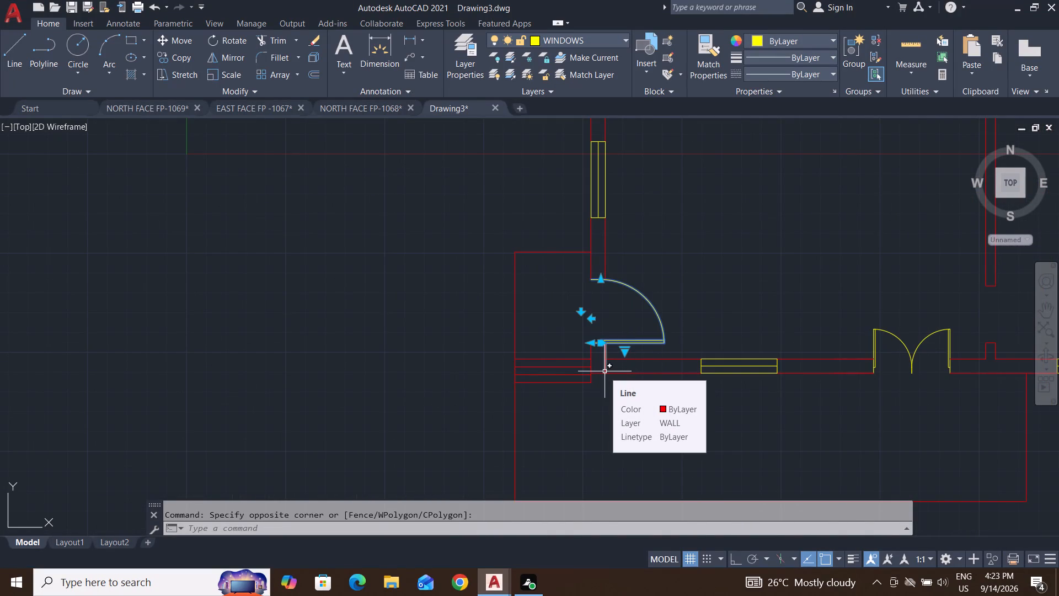
type("CO")
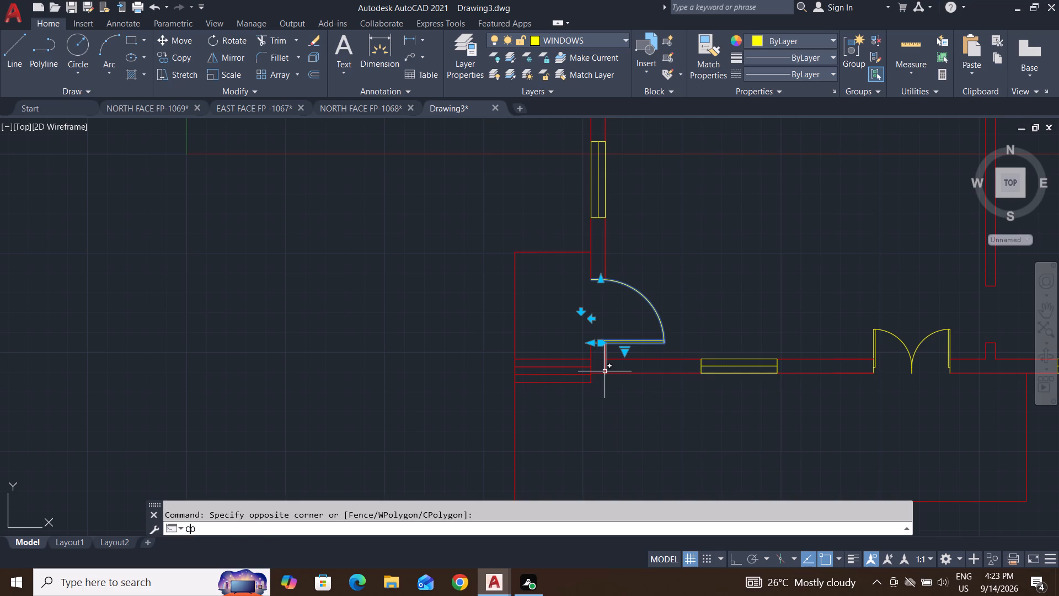
key("Return")
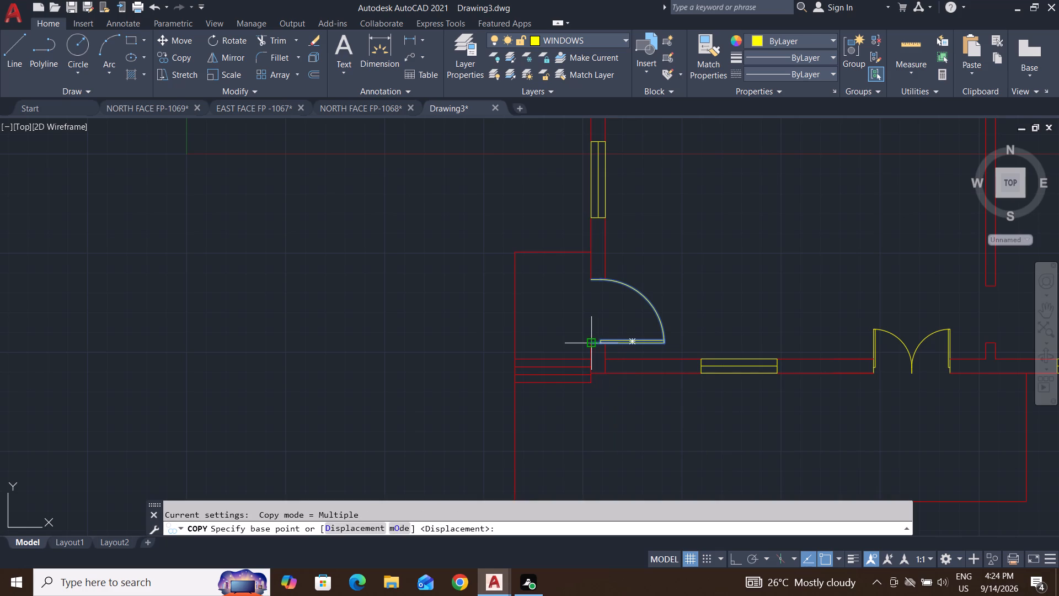
left_click(590, 342)
scroll(590, 342, "down", 4)
scroll(641, 297, "up", 4)
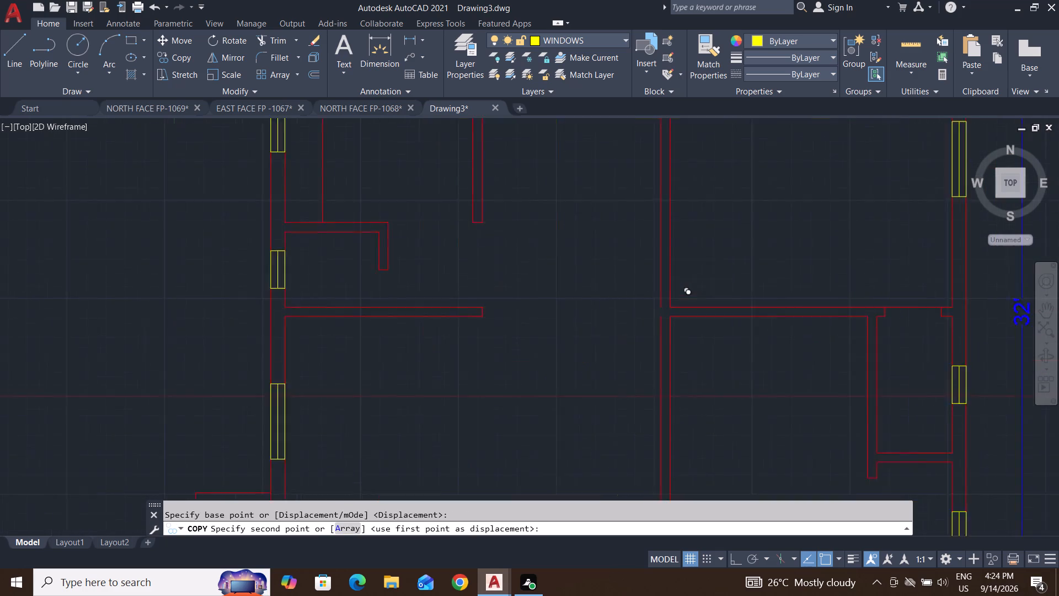
scroll(681, 298, "up", 2)
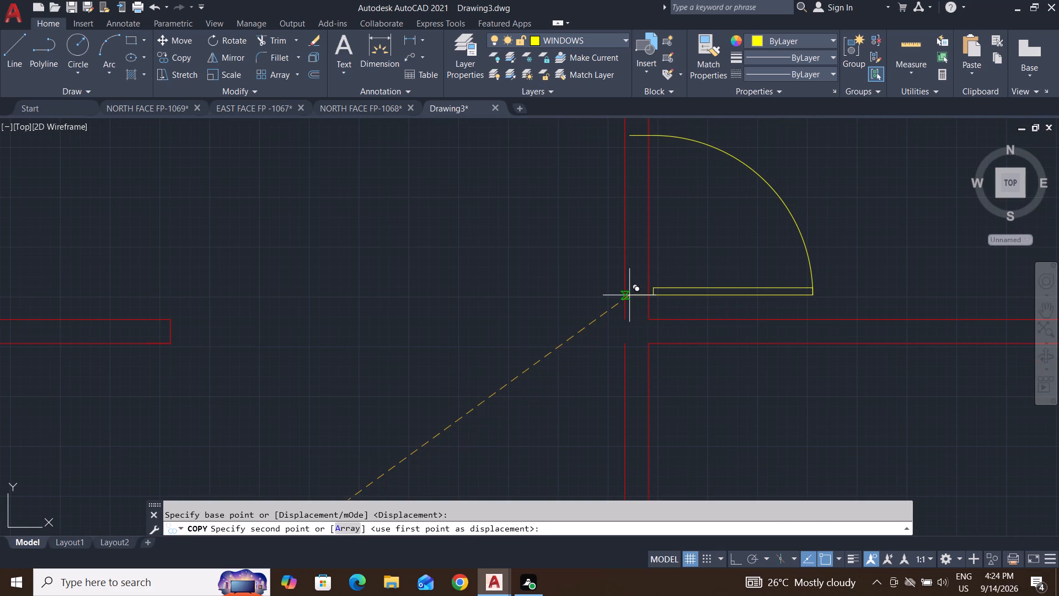
scroll(629, 295, "down", 1)
middle_click_drag(629, 295, 640, 345)
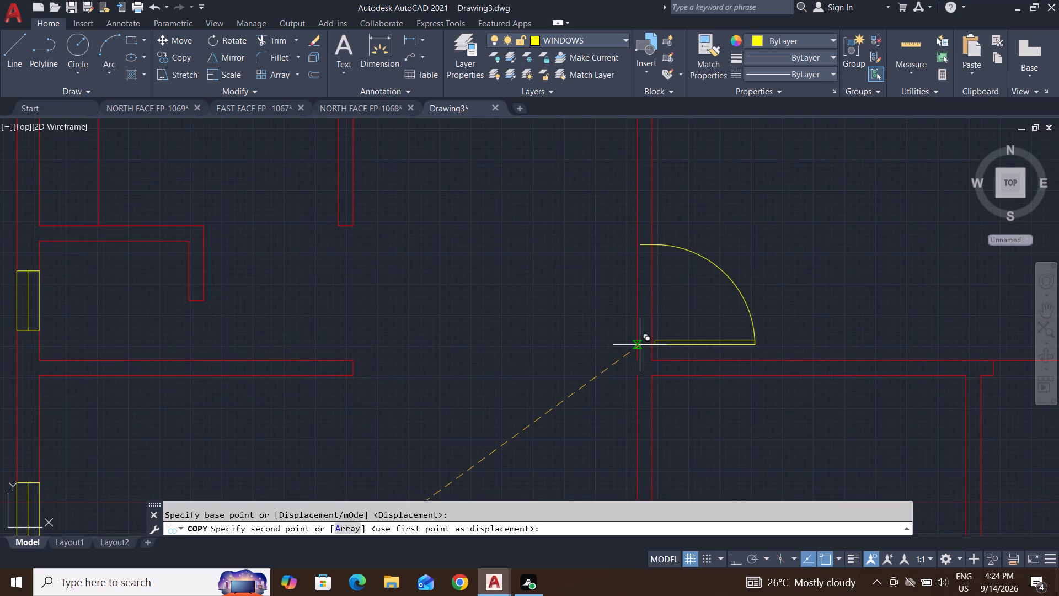
scroll(640, 345, "up", 1)
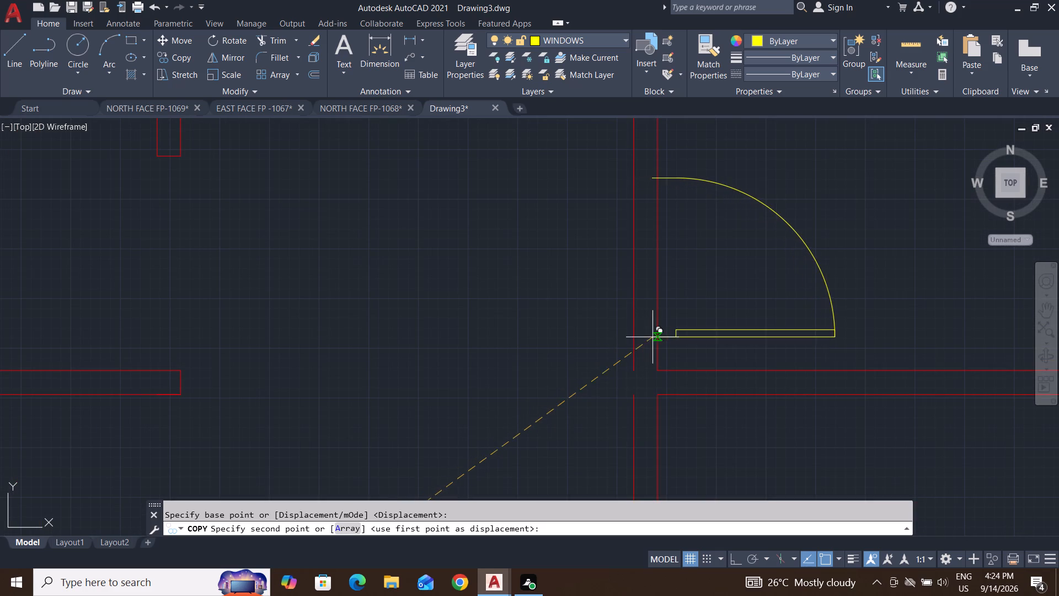
left_click(634, 338)
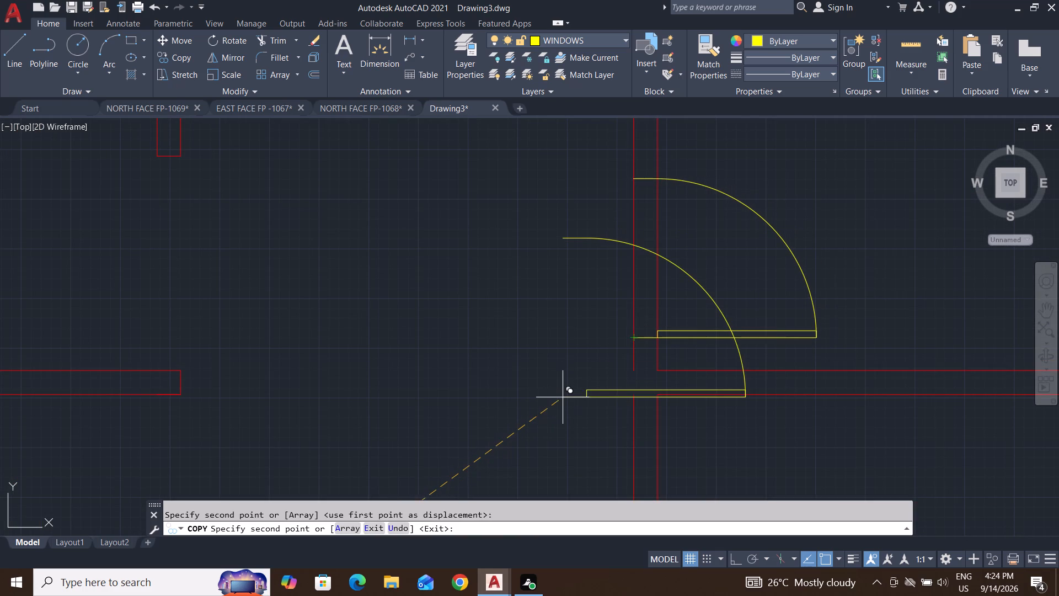
key("Escape")
key("Escape")
scroll(638, 382, "down", 2)
middle_click_drag(638, 382, 658, 298)
key("Escape")
key("Escape")
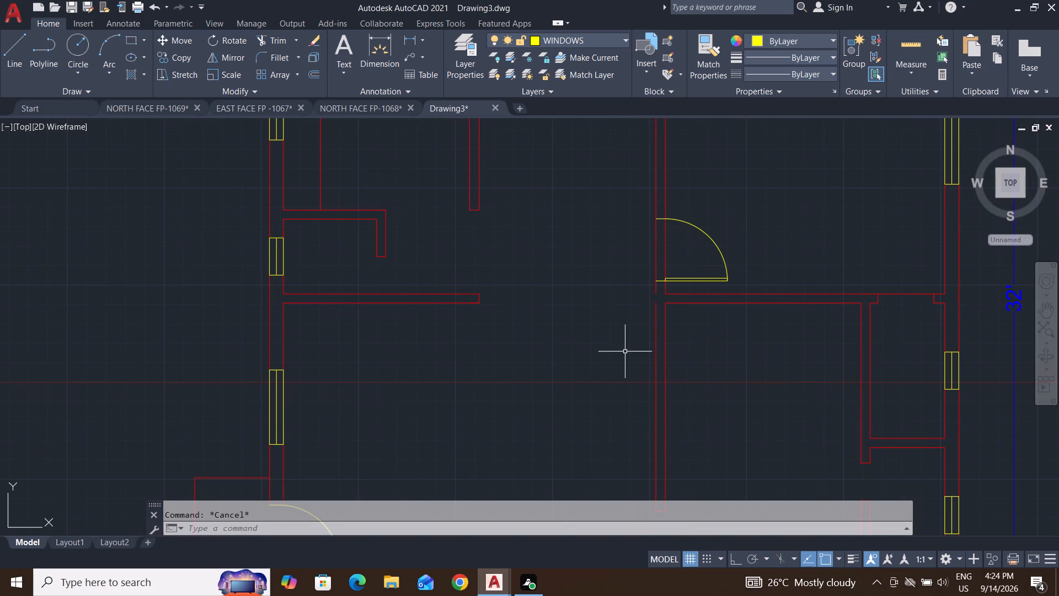
Extend the west face line of the southeast room's west wall north to the copied door.
type("EX")
key("space")
key("space")
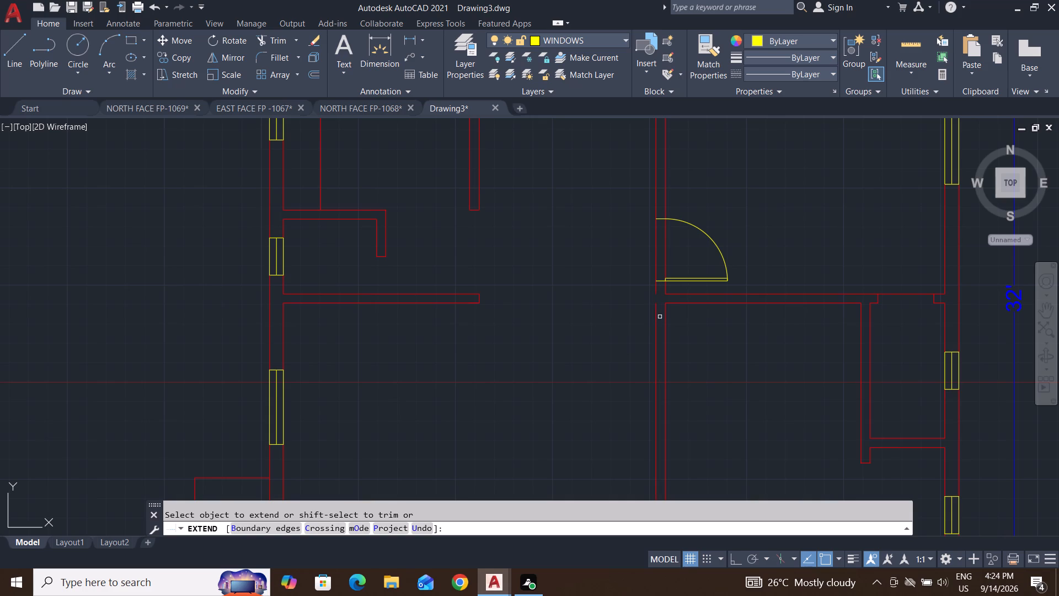
left_click(656, 317)
scroll(613, 362, "down", 3)
middle_click_drag(613, 363, 686, 254)
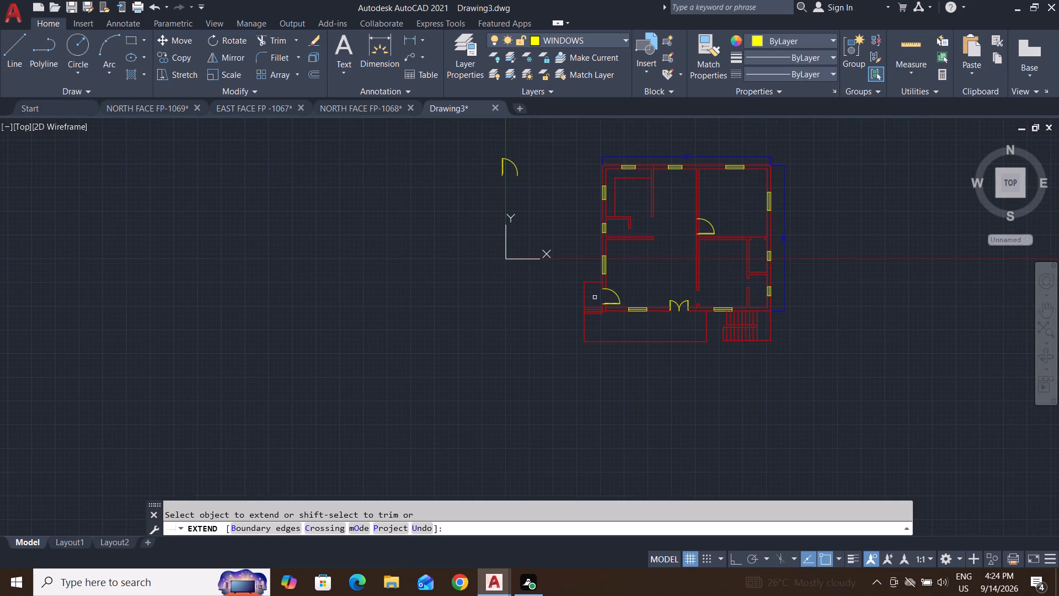
key("Escape")
key("Escape")
scroll(703, 224, "up", 2)
key("Escape")
key("Escape")
Trim both wall lines crossing the northeast room's door to clear its opening.
type("TR")
key("space")
key("space")
left_click(703, 224)
left_click(641, 244)
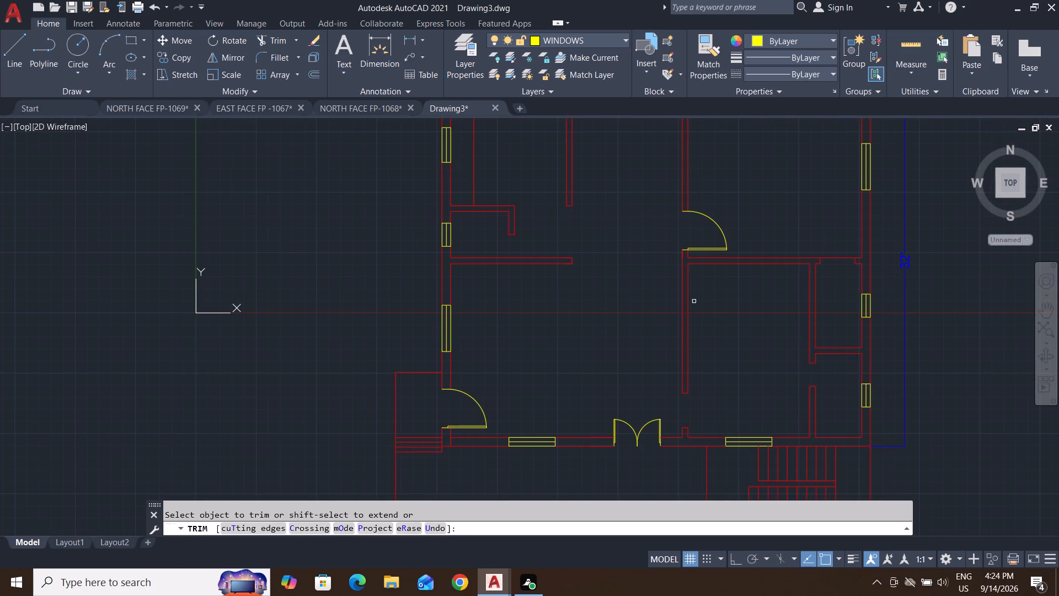
middle_click_drag(709, 400, 704, 339)
key("Escape")
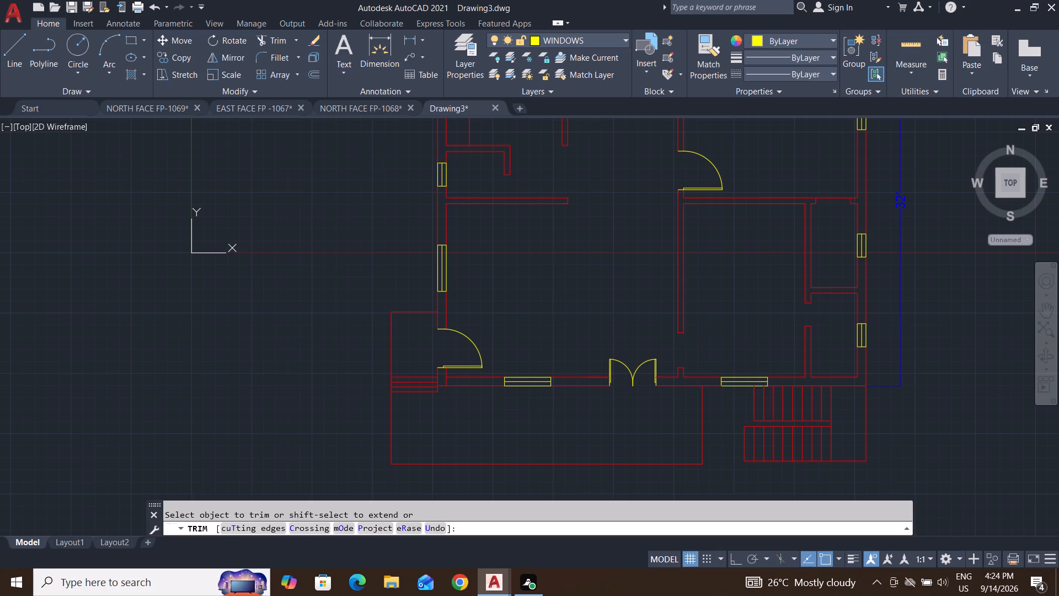
key("Escape")
key("Escape")
Copy the northeast room's door to the opening at the south end of the southeast room's west wall.
scroll(702, 187, "up", 2)
middle_click_drag(702, 187, 702, 208)
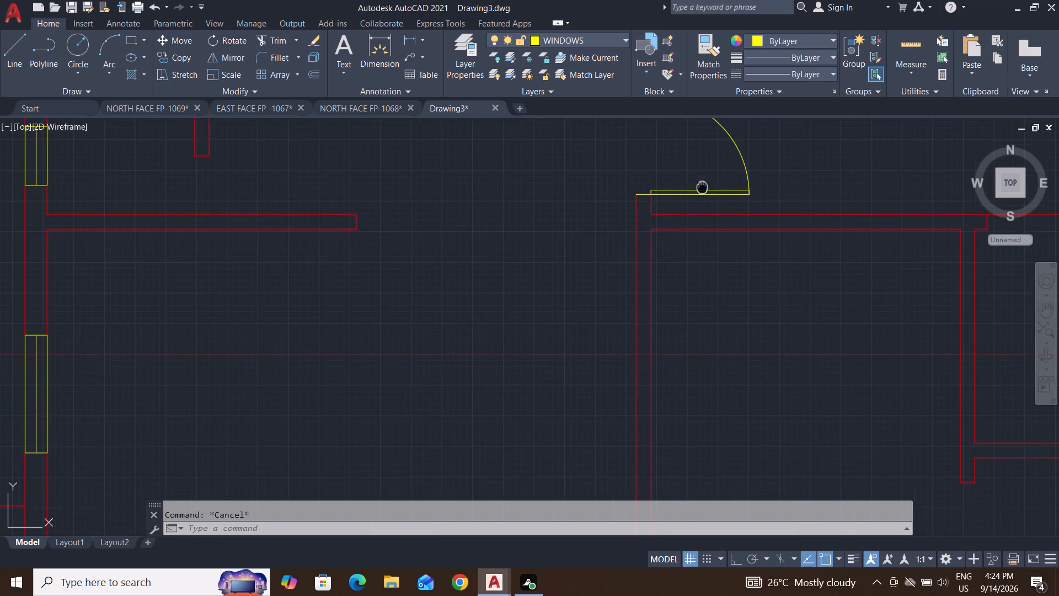
middle_click_drag(702, 208, 700, 338)
left_click(760, 356)
left_click(691, 236)
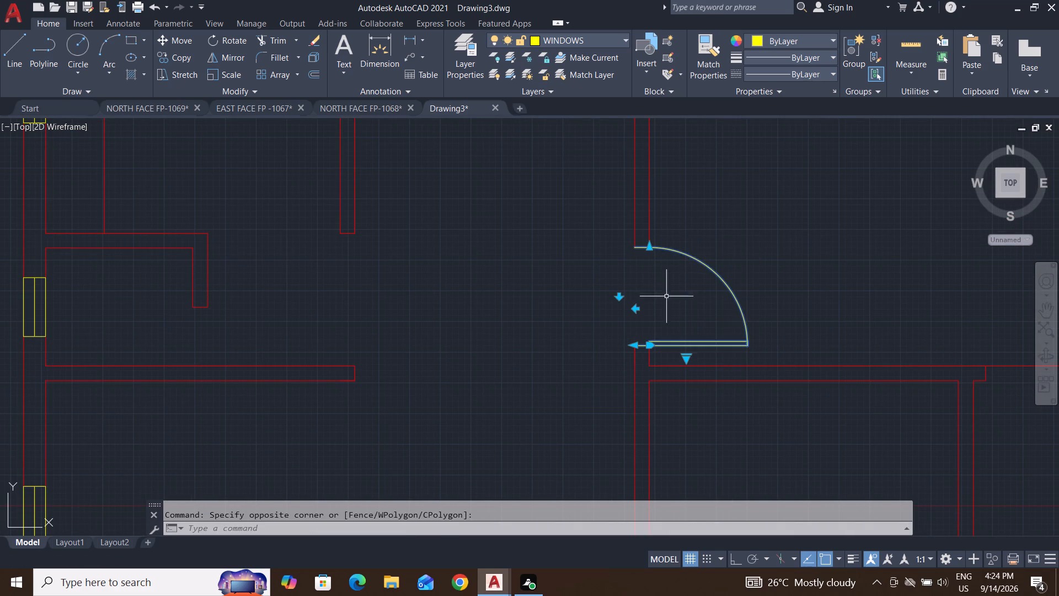
scroll(666, 333, "down", 3)
middle_click_drag(673, 364, 665, 312)
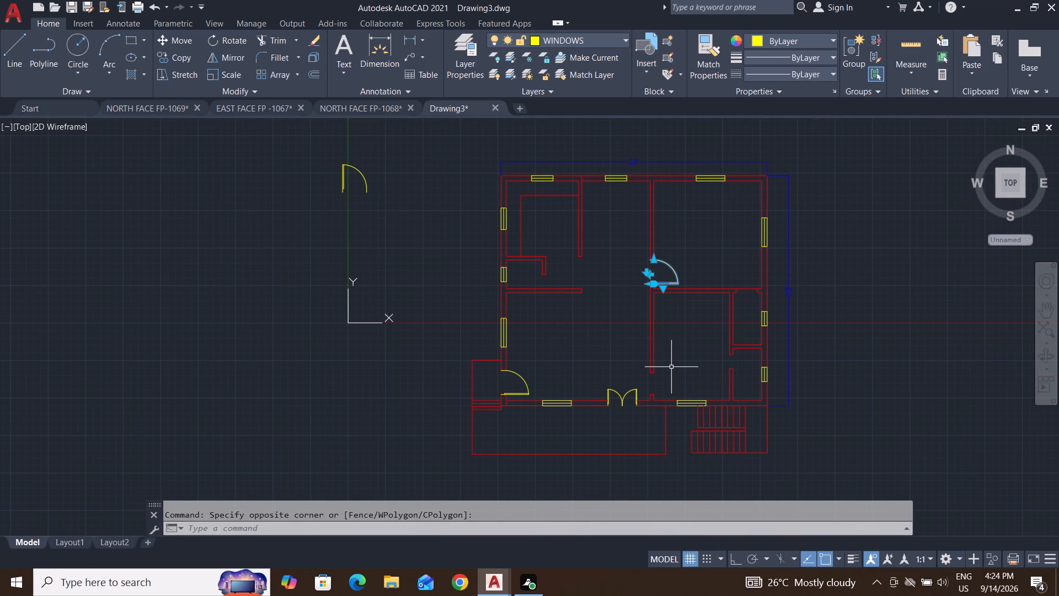
type("CO")
key("Return")
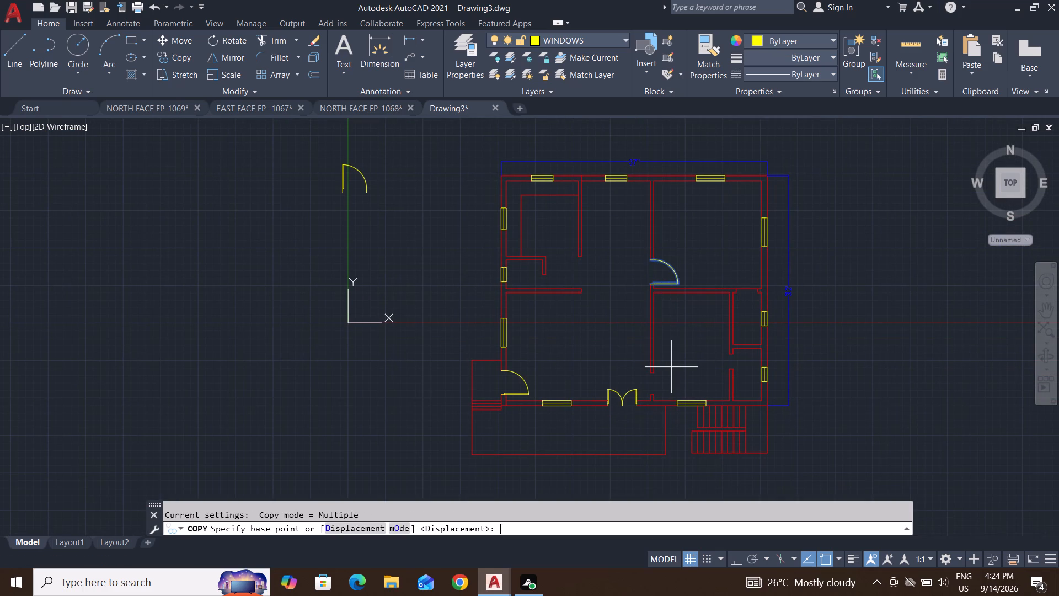
scroll(646, 261, "up", 3)
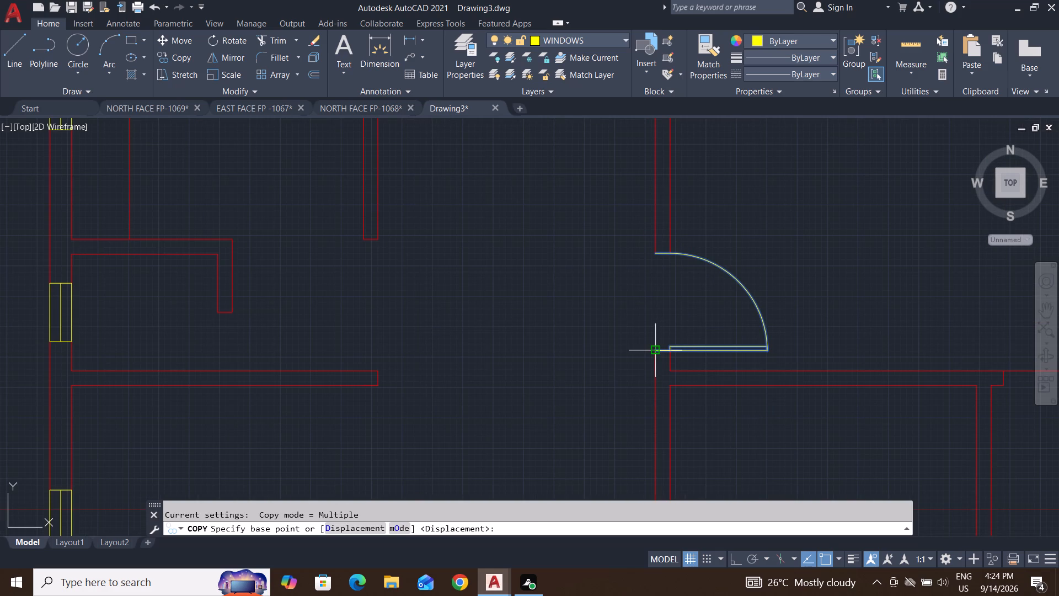
left_click(657, 349)
scroll(657, 349, "down", 3)
scroll(656, 462, "up", 4)
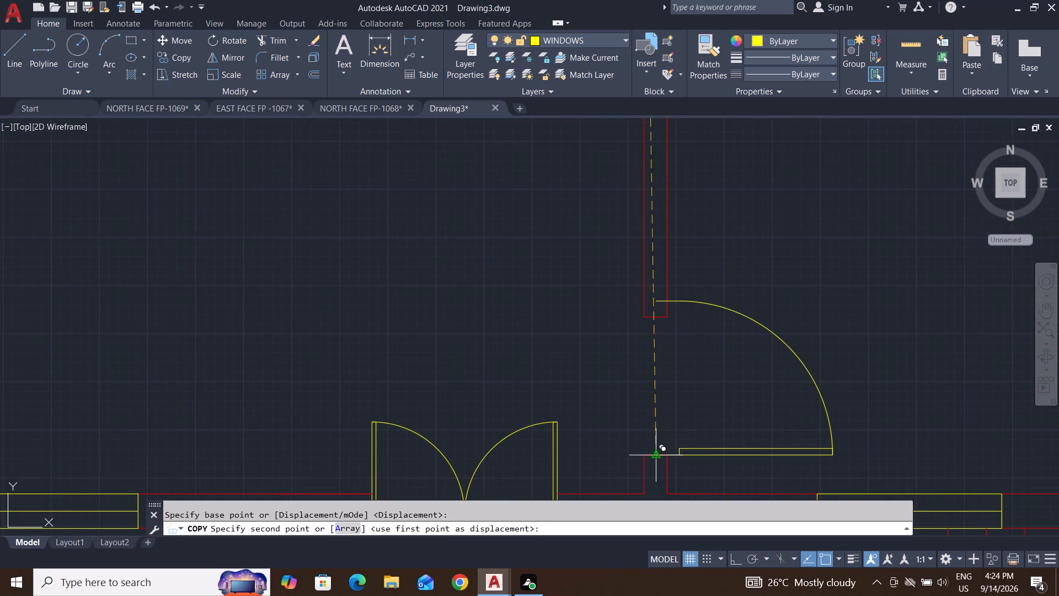
scroll(655, 457, "up", 4)
left_click(573, 444)
scroll(617, 461, "down", 3)
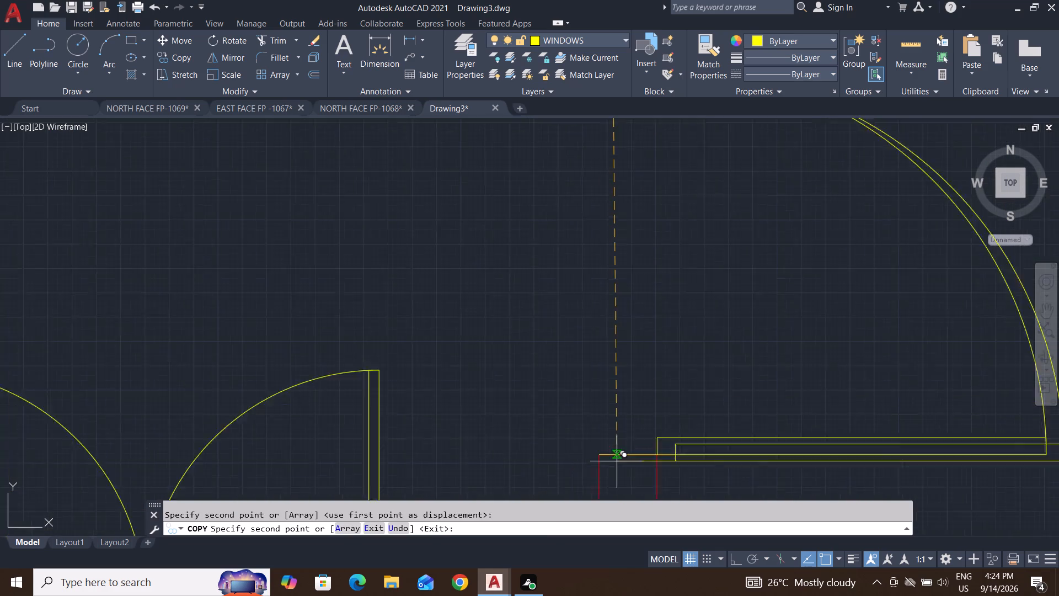
scroll(617, 461, "down", 3)
key("Escape")
key("Escape")
key("Escape")
Trim the wall lines and end cap that project into the top of the southeast room's west door opening.
type("TR")
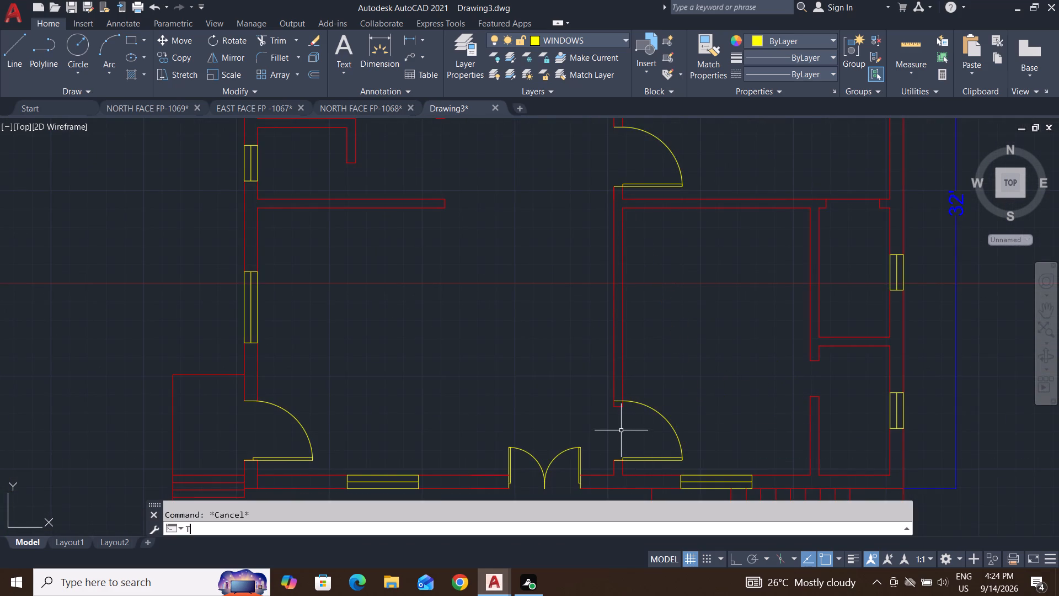
key("space")
key("space")
scroll(626, 419, "up", 4)
left_click(627, 331)
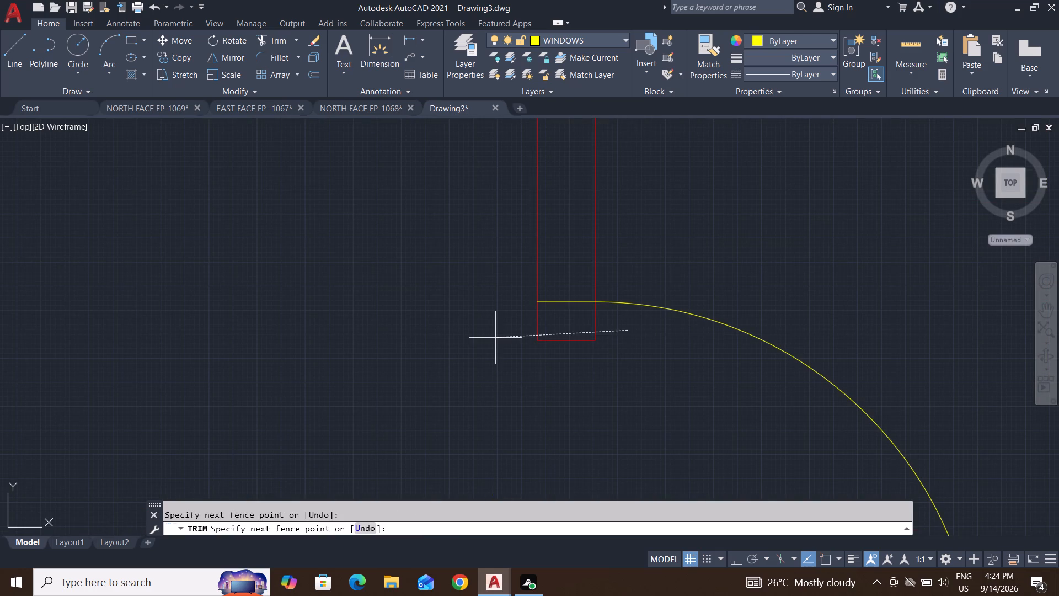
left_click(494, 338)
left_click(576, 332)
left_click(568, 394)
scroll(600, 435, "down", 4)
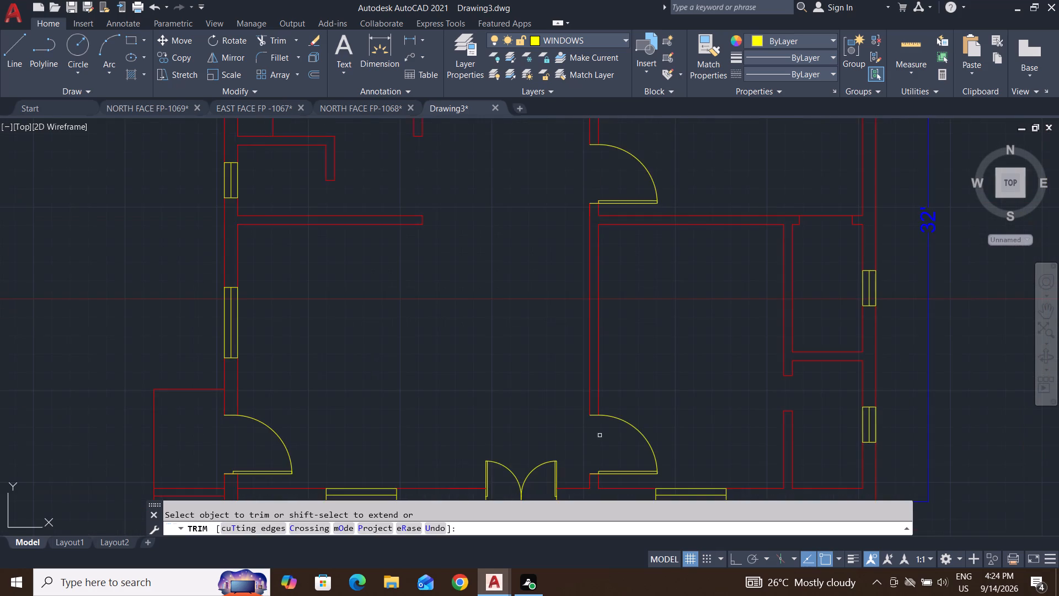
middle_click_drag(619, 386, 677, 220)
scroll(689, 414, "down", 2)
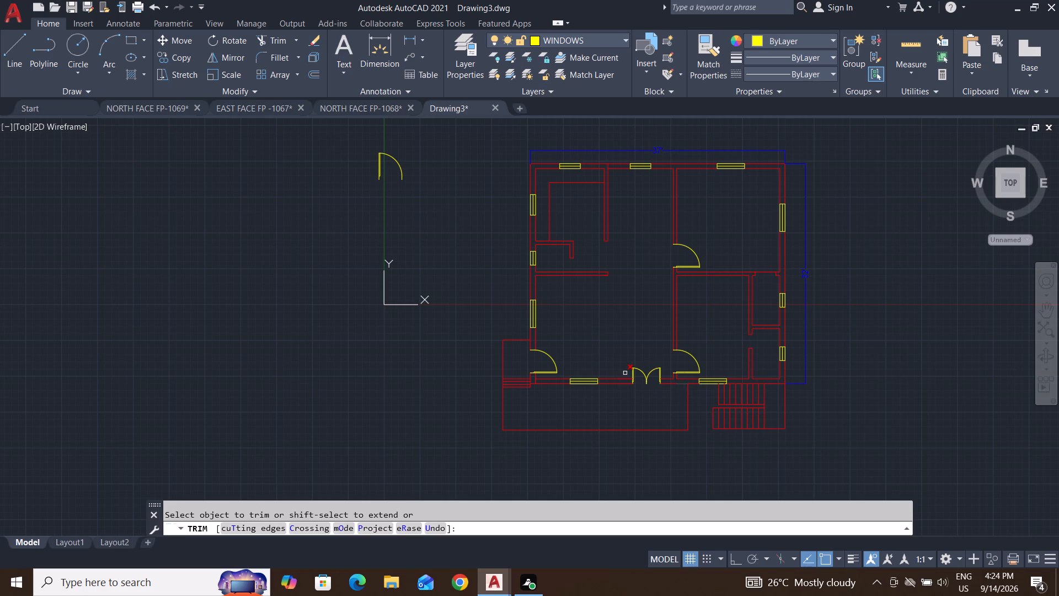
scroll(545, 373, "up", 3)
key("Escape")
key("Escape")
key("Escape")
Copy the southwest entrance door into the space just east of the small west room's opening.
left_click(645, 264)
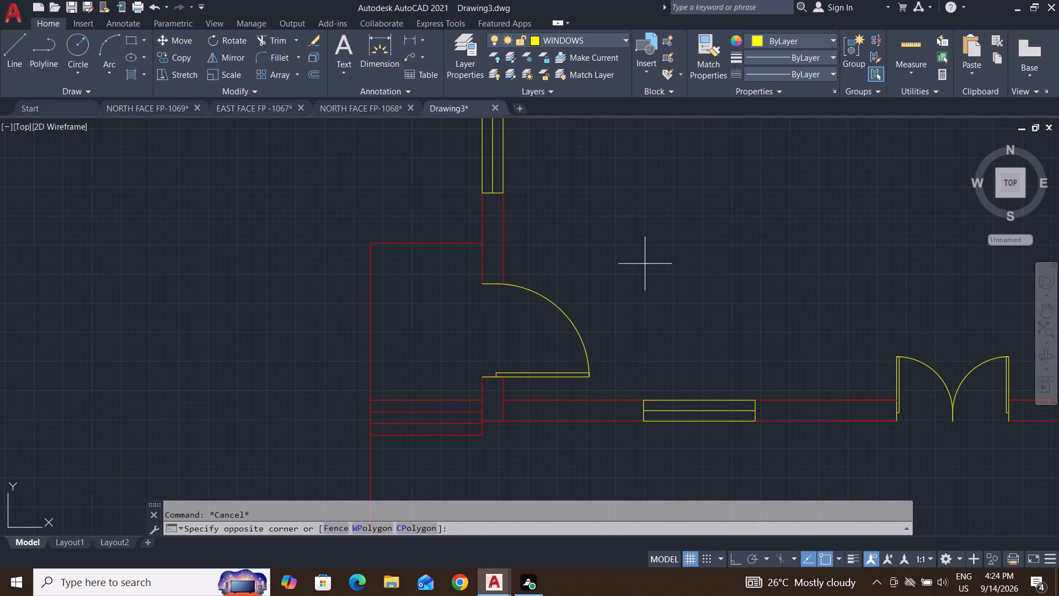
left_click(568, 386)
type("CO")
key("Return")
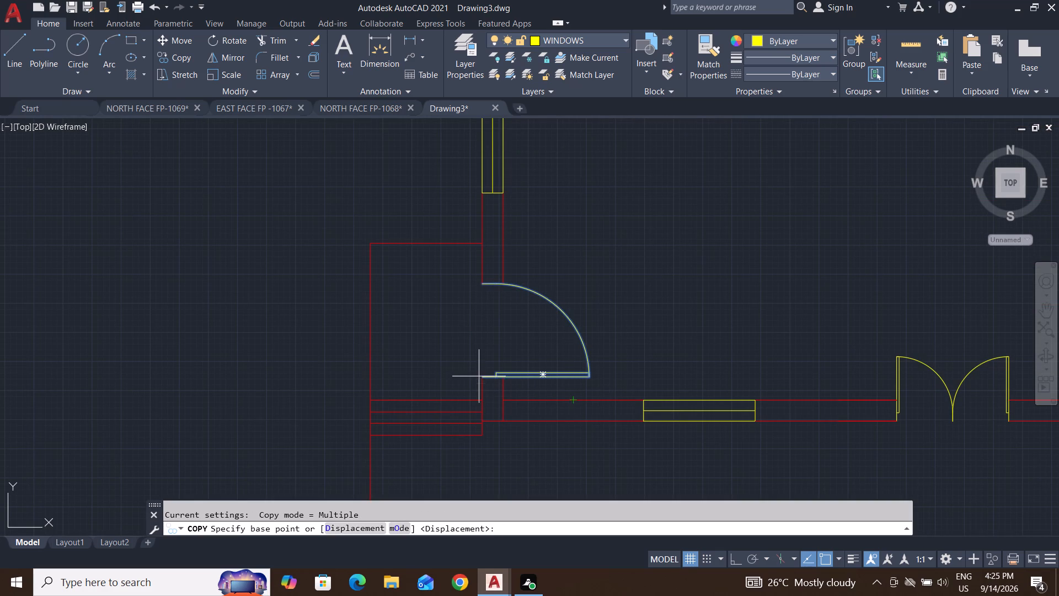
left_click(481, 376)
scroll(613, 427, "down", 3)
scroll(625, 286, "up", 2)
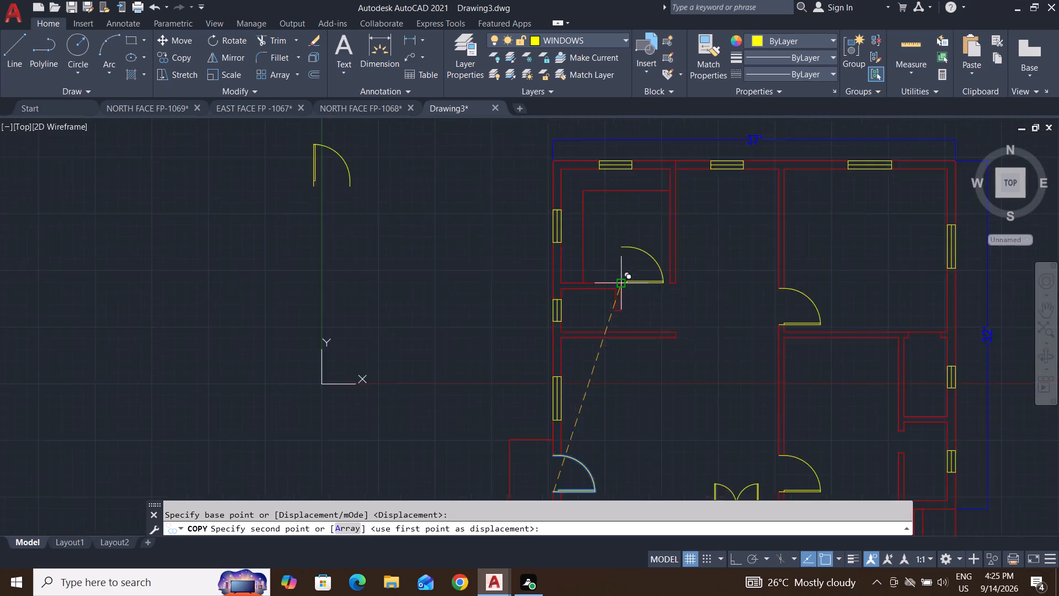
scroll(625, 286, "up", 1)
left_click(650, 384)
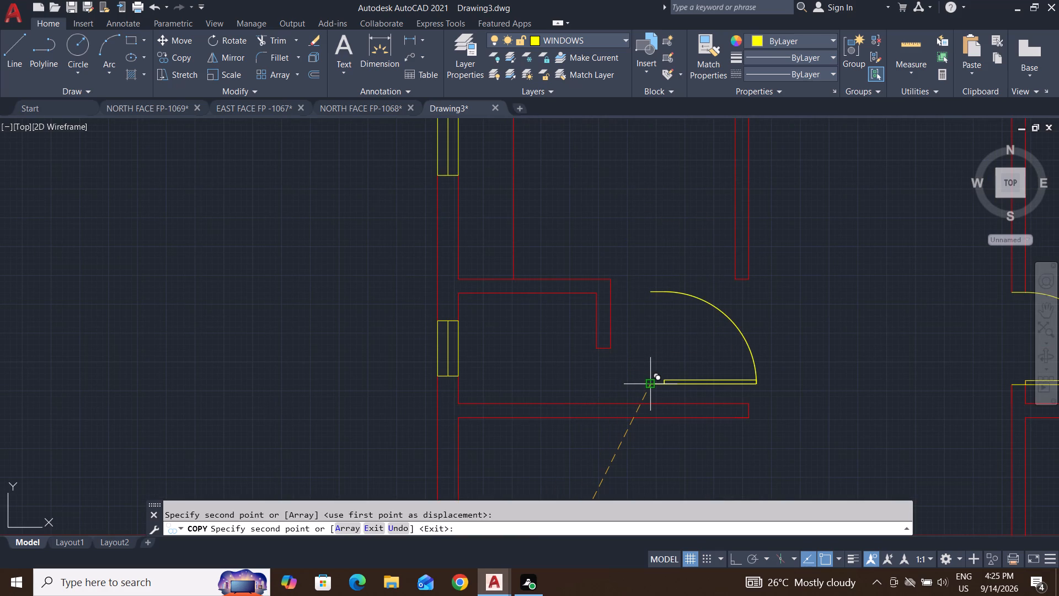
key("Escape")
key("Escape")
key("Escape")
Scale the new door copy down freehand about its hinge-side lower corner to suit the small west room's opening.
left_click(782, 306)
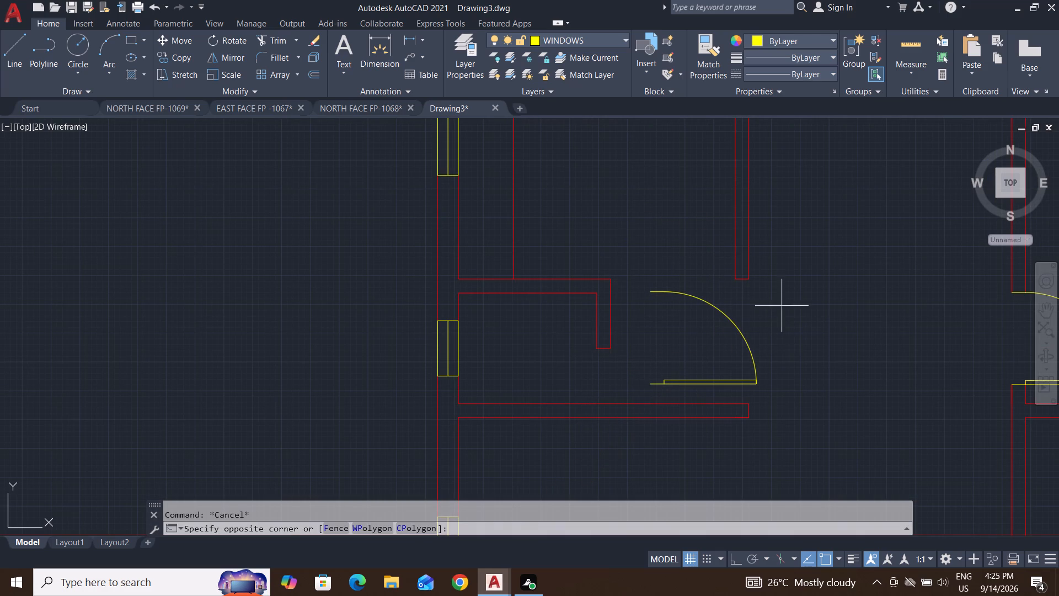
left_click(648, 395)
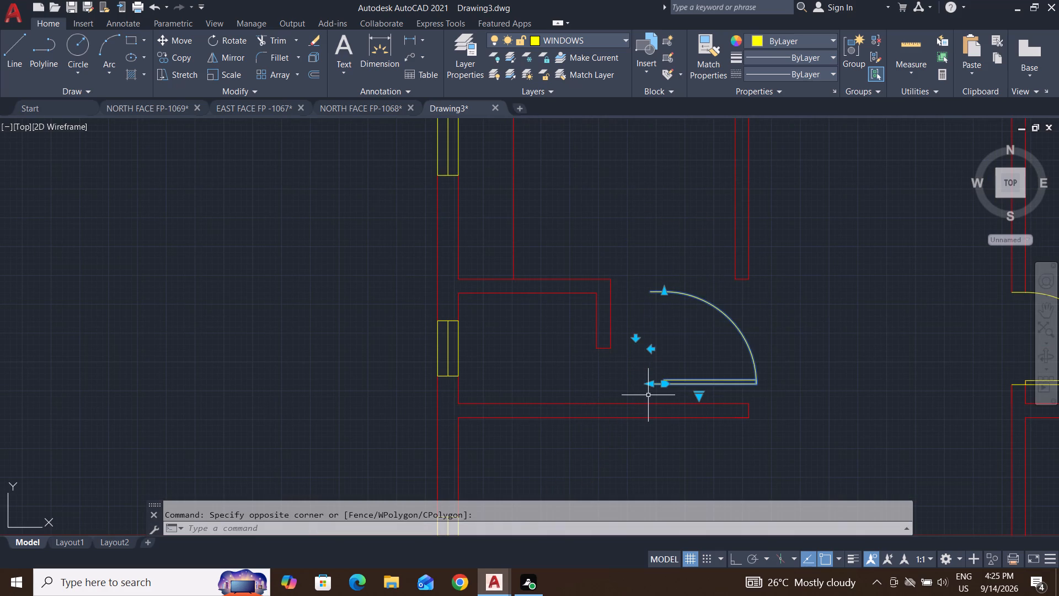
type("SC")
key("Return")
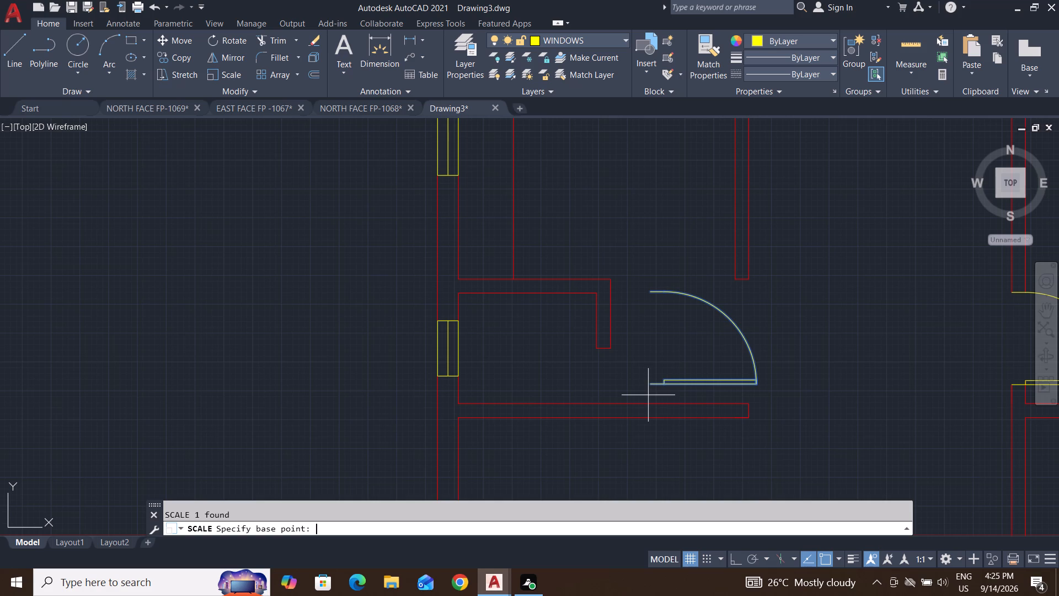
left_click(651, 381)
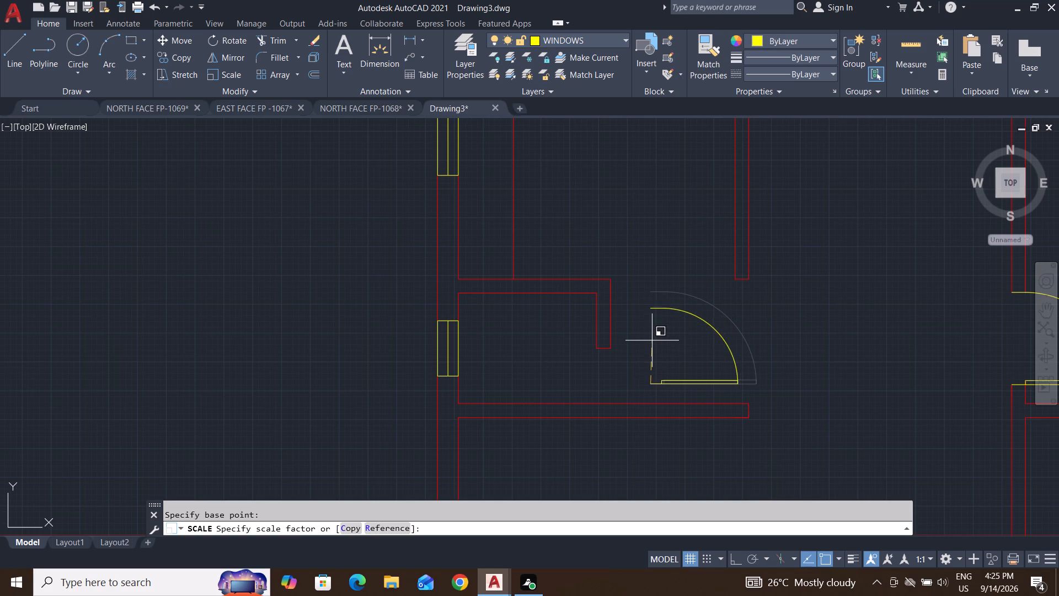
left_click(647, 346)
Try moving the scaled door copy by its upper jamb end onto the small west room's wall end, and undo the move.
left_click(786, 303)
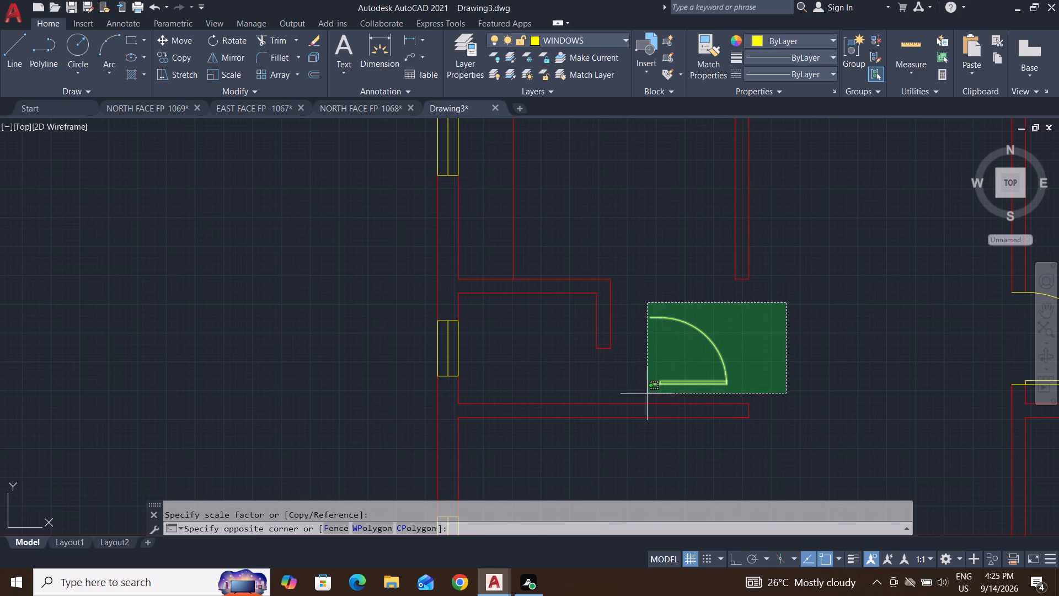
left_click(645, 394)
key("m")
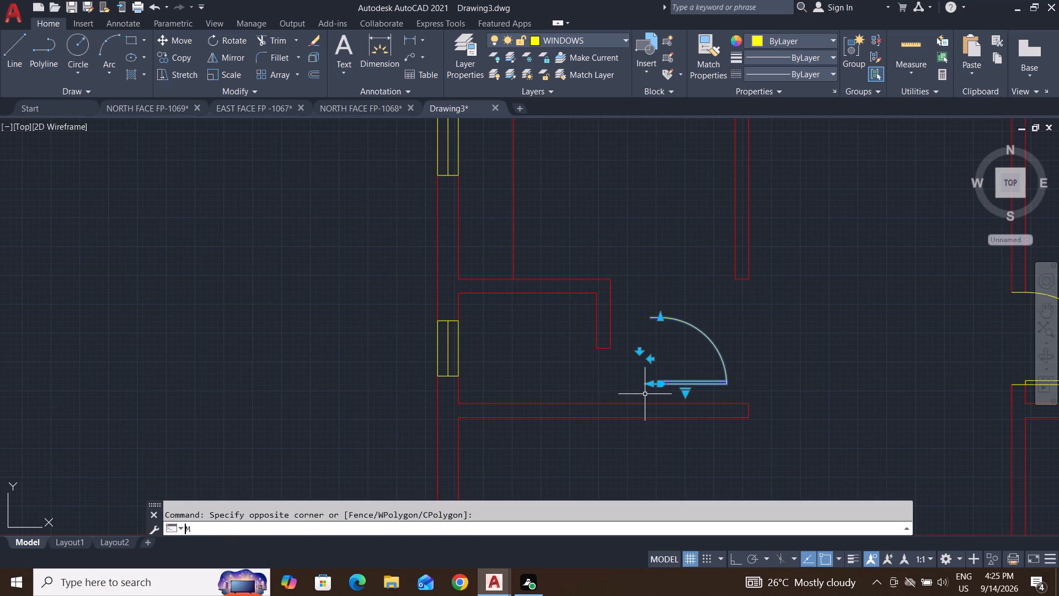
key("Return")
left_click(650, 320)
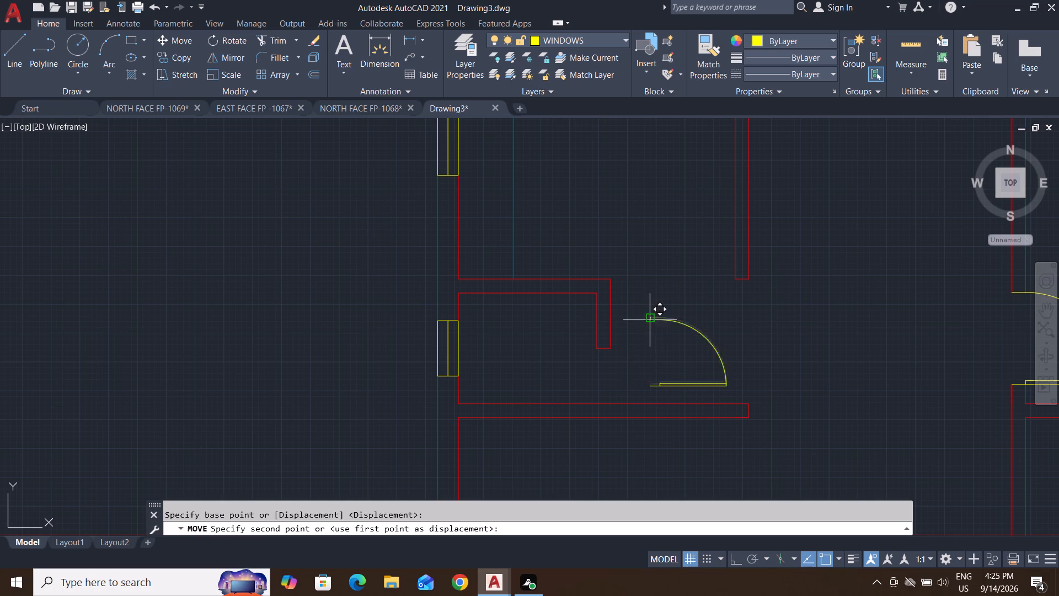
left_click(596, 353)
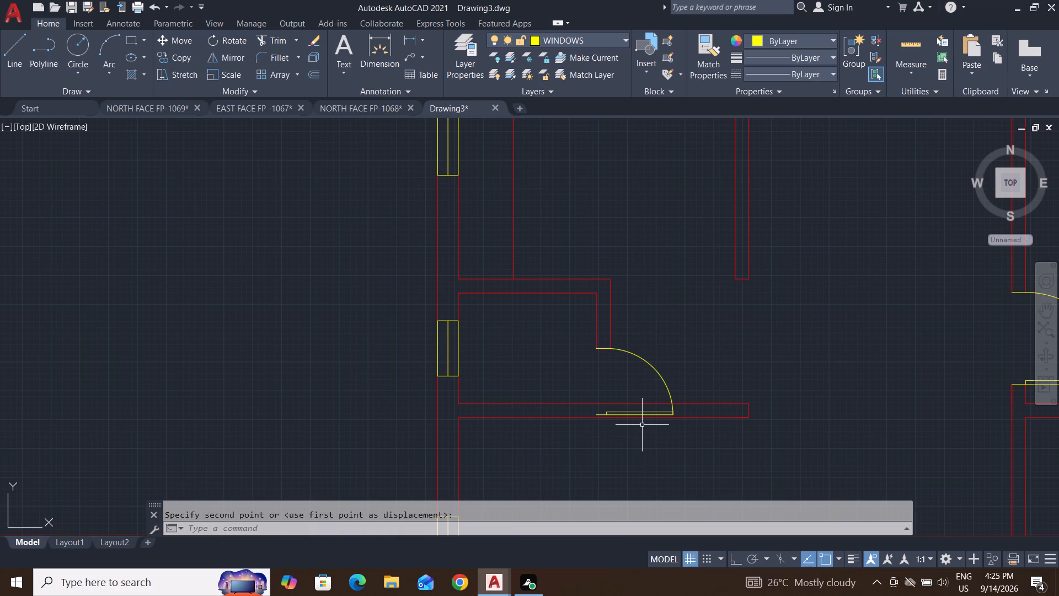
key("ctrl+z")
Scale the door copy down further freehand about its upper jamb end to suit the small west room's opening.
left_click(748, 311)
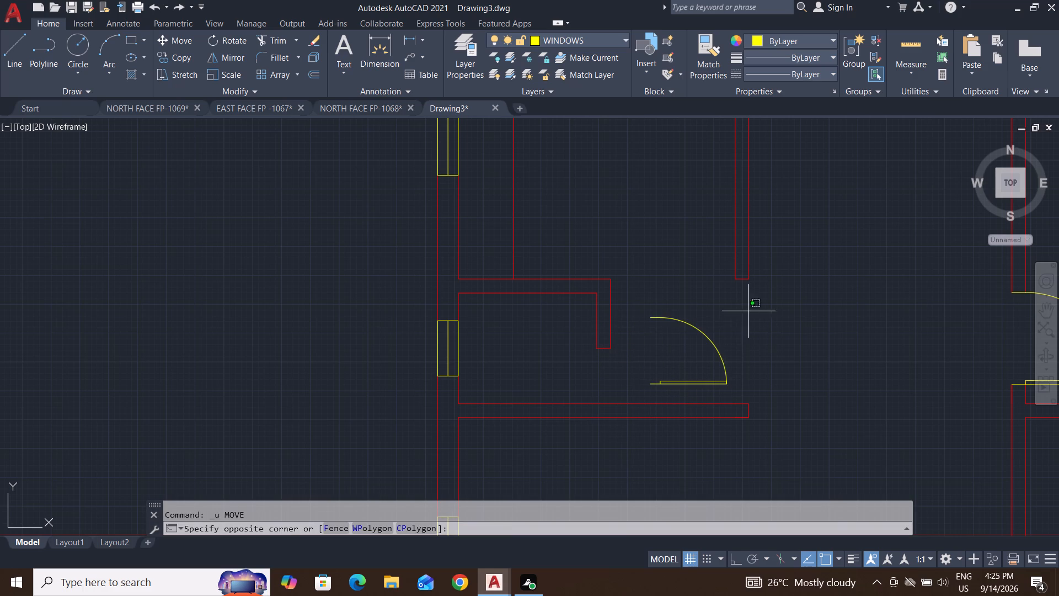
left_click(648, 390)
type("SC")
key("Return")
left_click(648, 320)
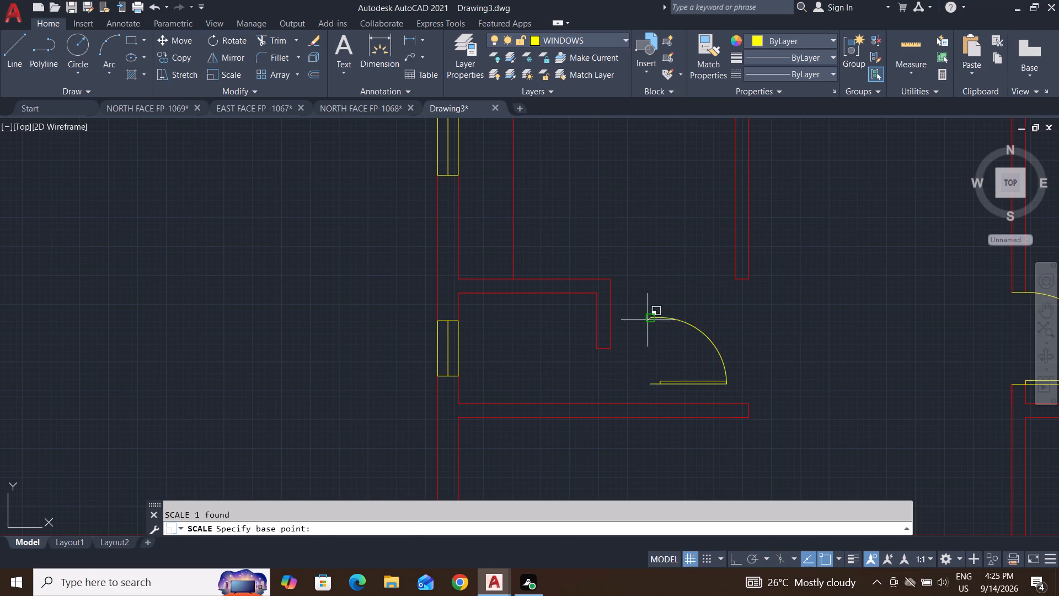
left_click(652, 350)
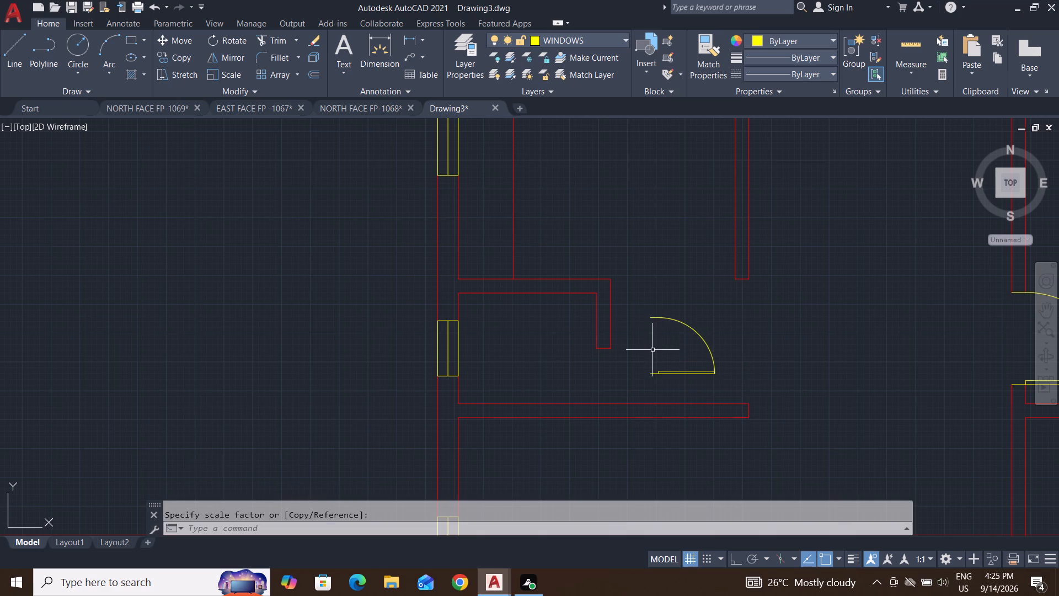
Move the door copy by its upper jamb end onto the west corner of the wall end above the small west room's opening.
left_click(751, 305)
left_click(639, 383)
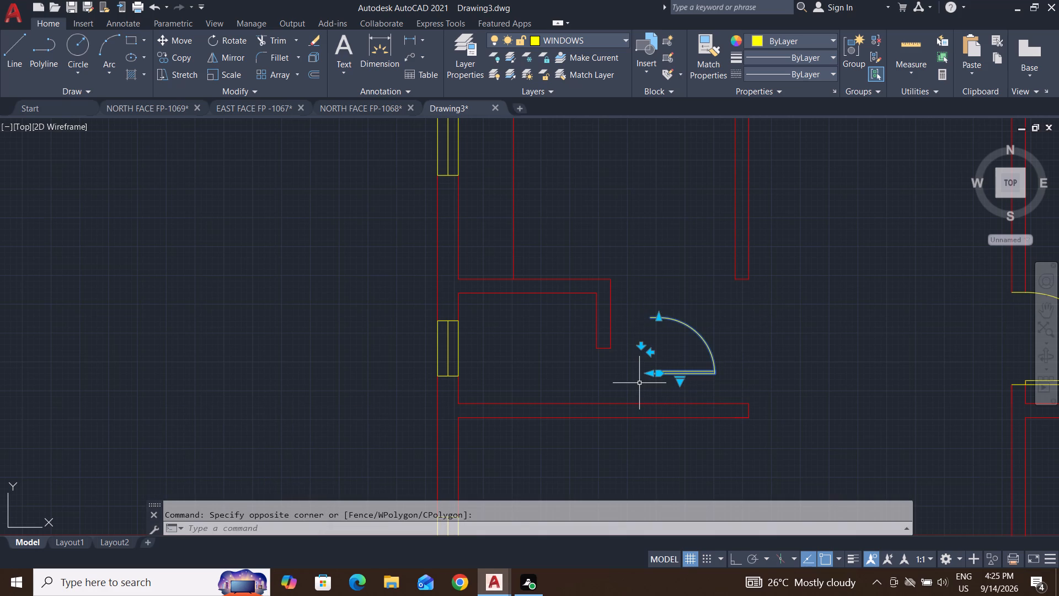
key("m")
key("Return")
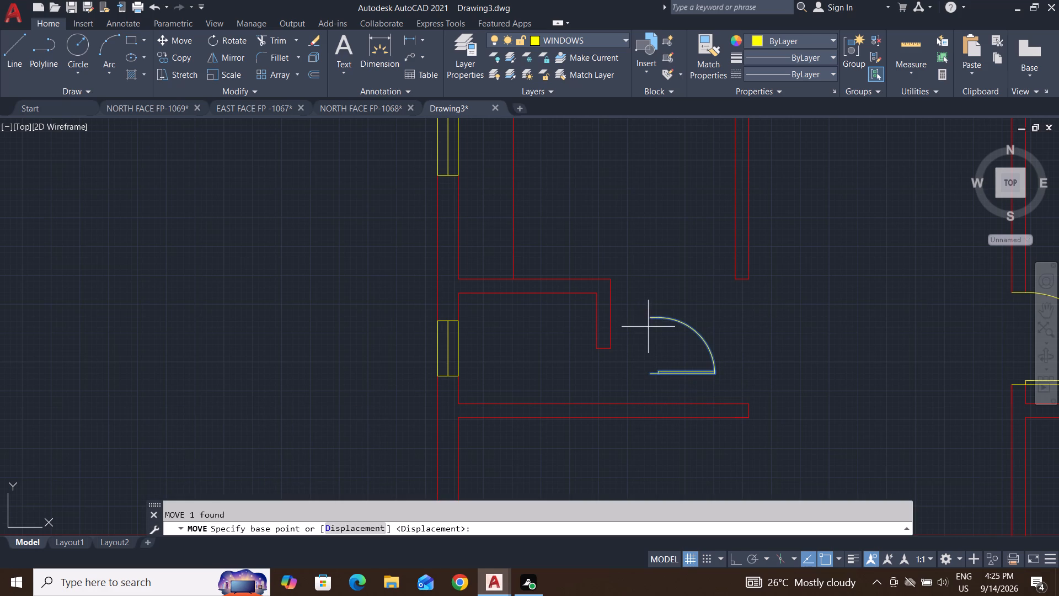
left_click(650, 316)
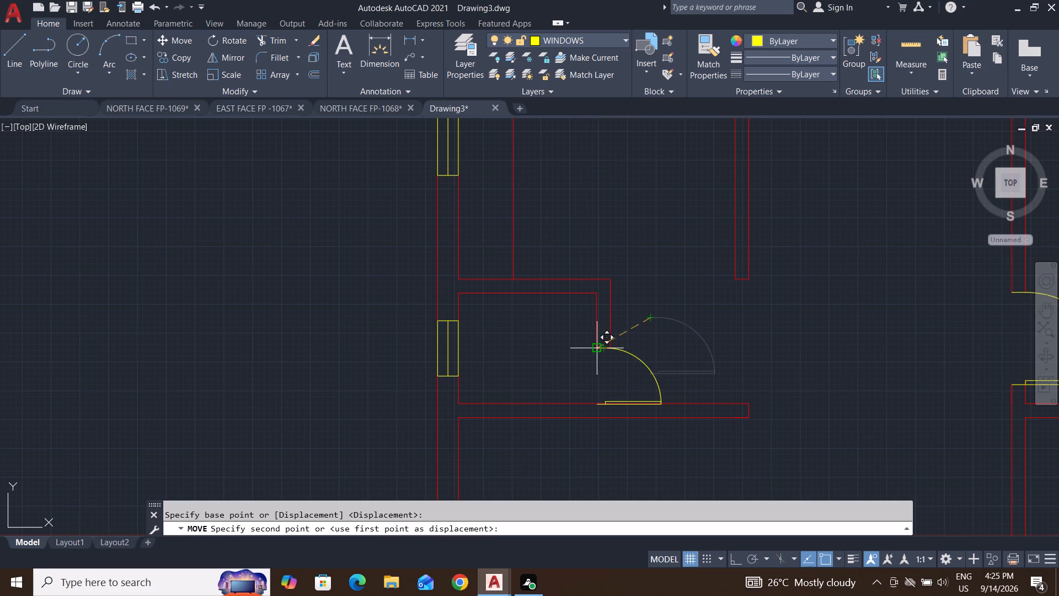
left_click(592, 348)
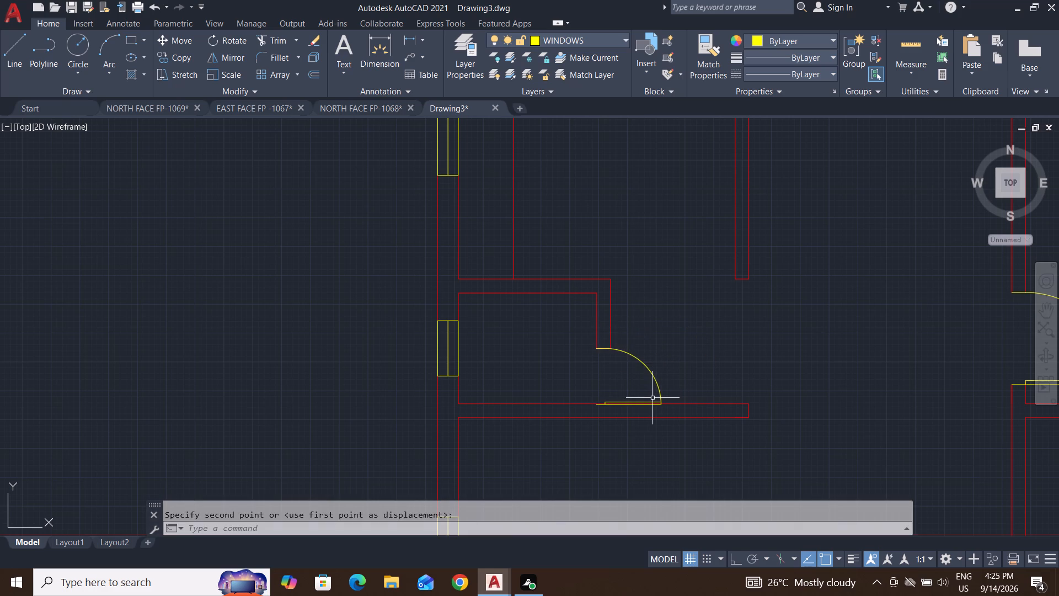
Move the small west room's door slightly north so its lower hinge-side end sits on the south wall's upper line.
scroll(640, 412, "up", 5)
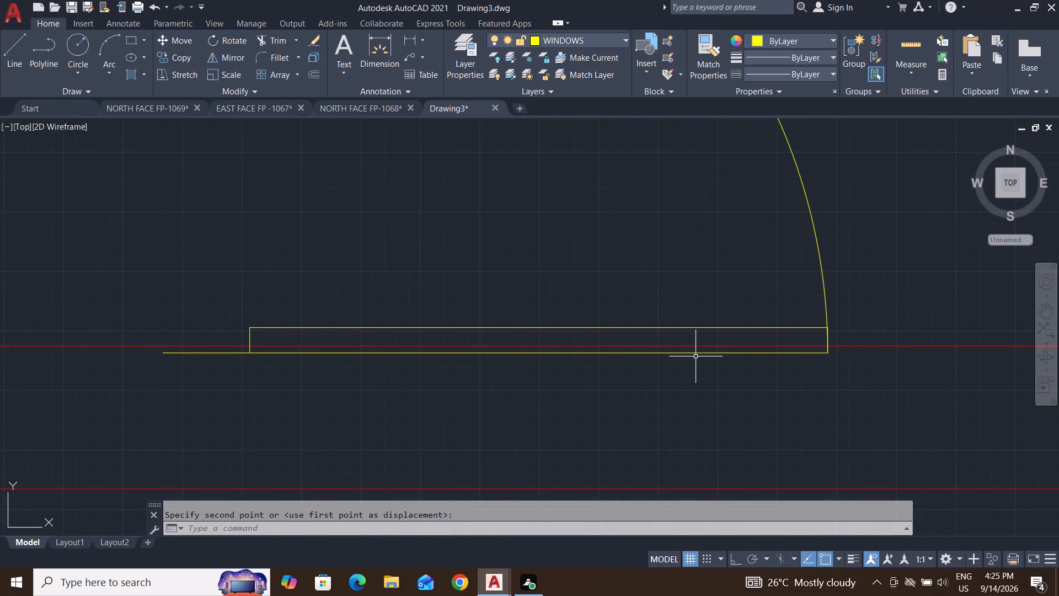
left_click(699, 352)
key("m")
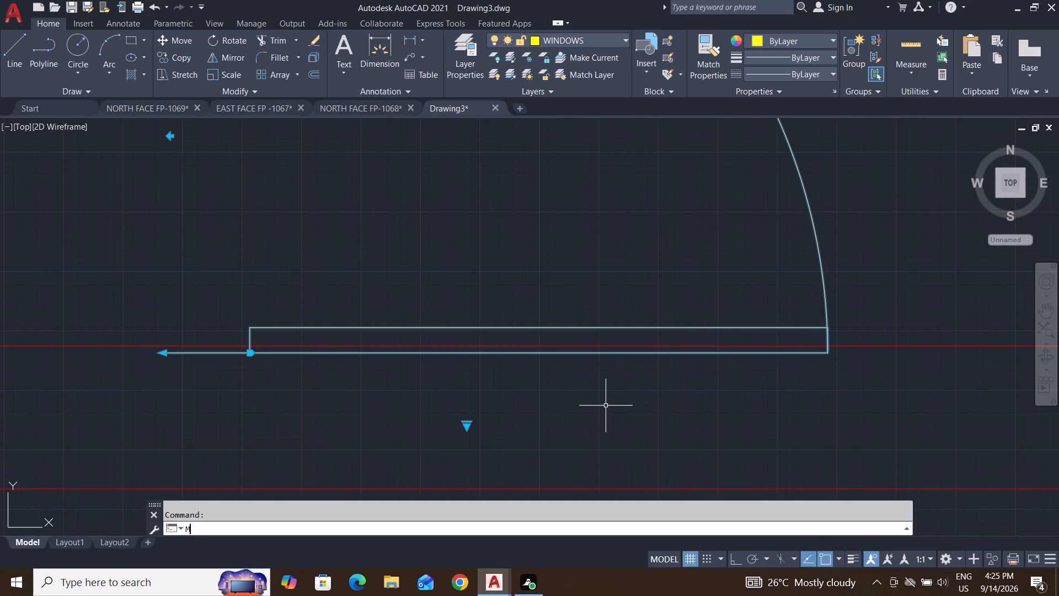
key("Return")
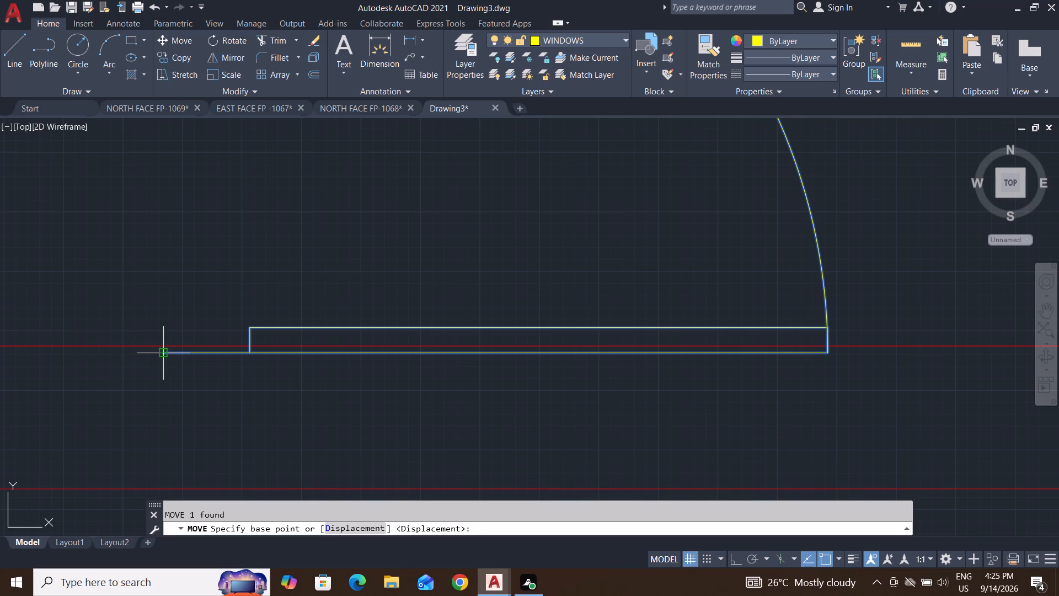
left_click(164, 353)
left_click(164, 348)
Trim off the wall end cap and the two wall line stubs projecting below the upper edge of the small west room's door.
scroll(398, 414, "down", 5)
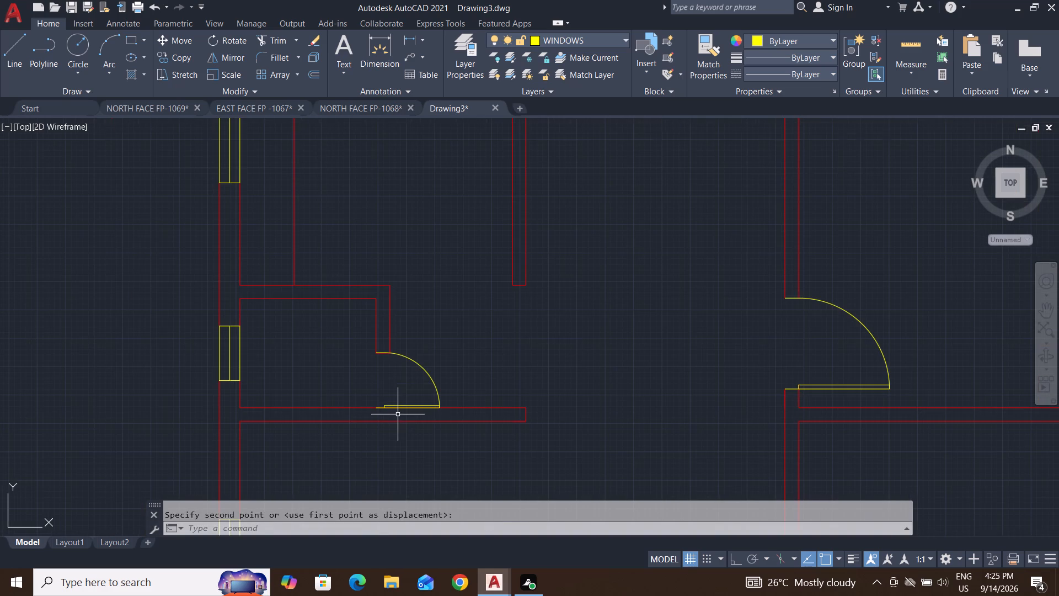
scroll(393, 360, "up", 3)
middle_click_drag(377, 353, 489, 331)
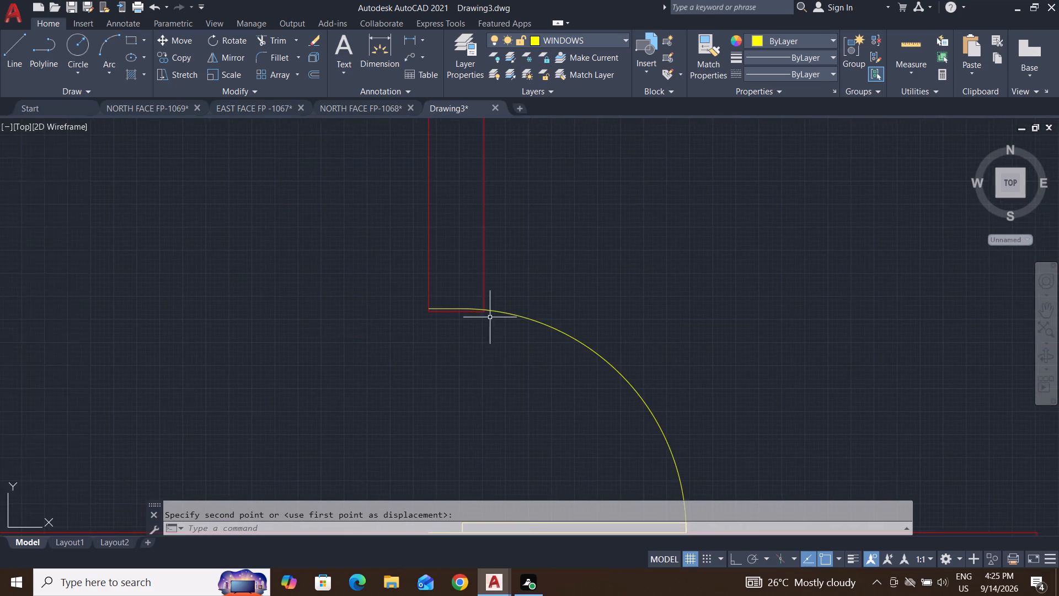
scroll(482, 305, "up", 4)
key("Escape")
key("Escape")
middle_click_drag(487, 361, 633, 327)
key("Escape")
key("Escape")
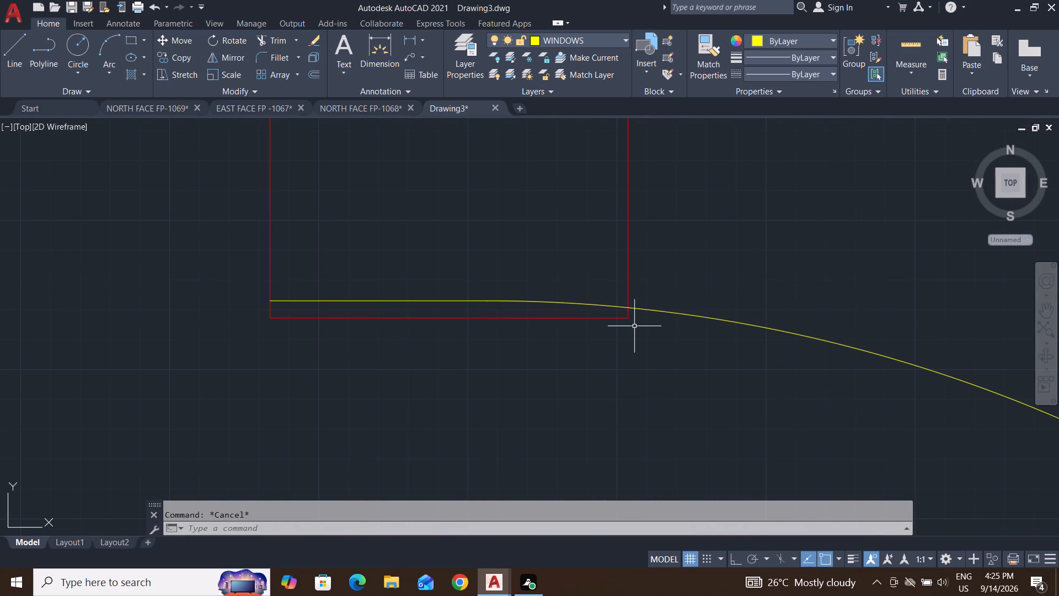
type("TR")
key("space")
key("space")
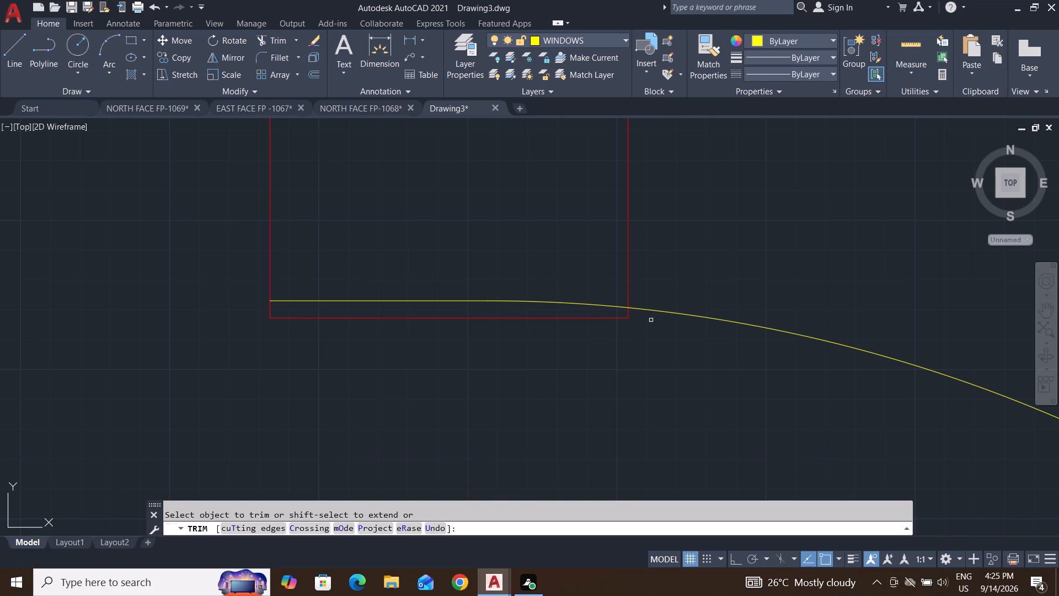
left_click(651, 320)
left_click(372, 317)
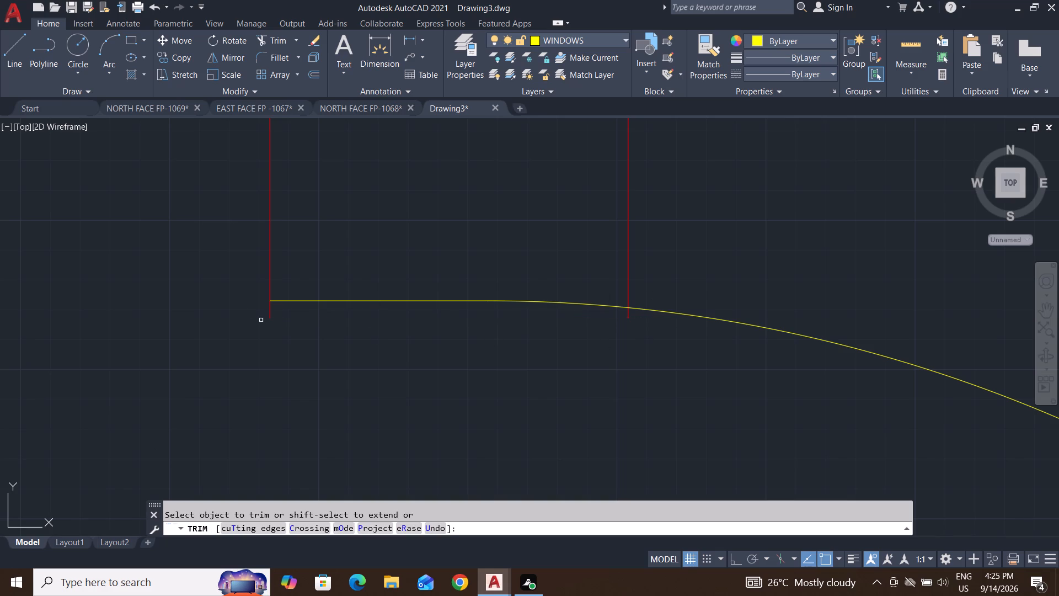
left_click(254, 315)
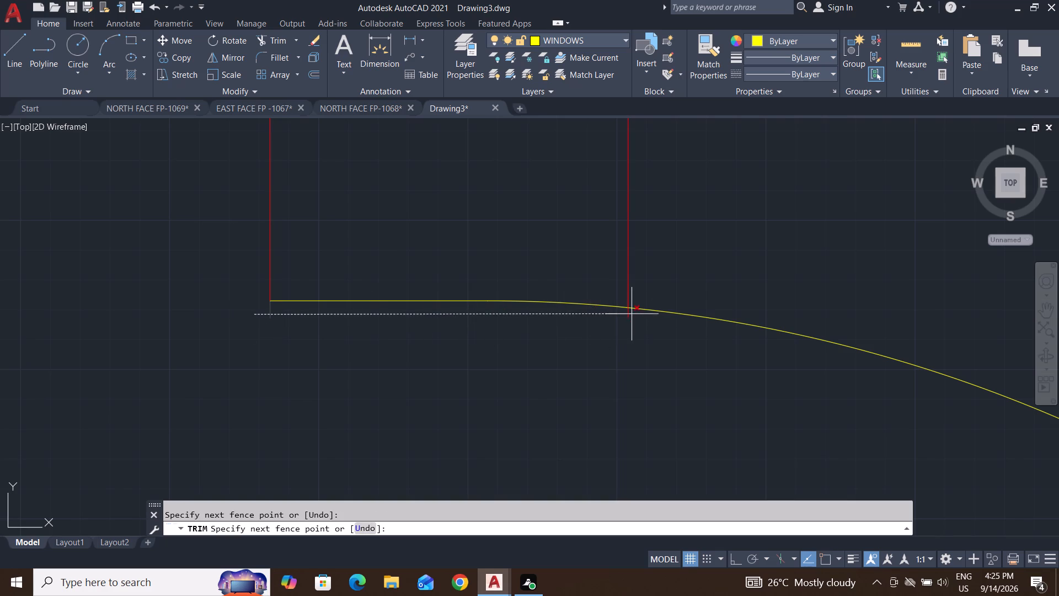
left_click(633, 313)
scroll(621, 373, "down", 6)
key("Escape")
key("Escape")
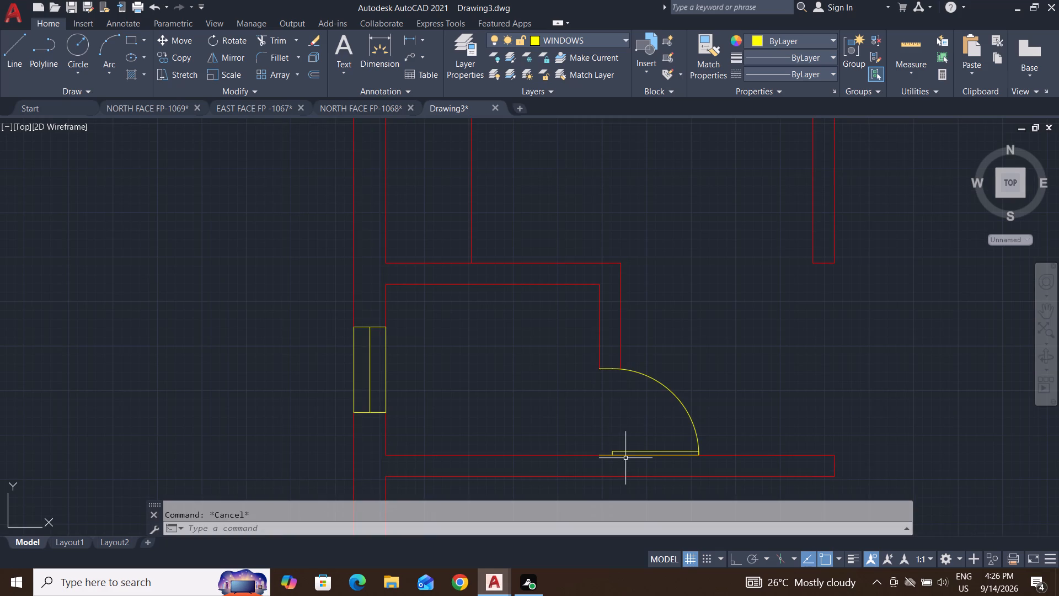
Turn on Ortho and move the small west room's door straight north, a little clear of the south wall's upper line.
middle_click_drag(627, 459, 640, 357)
scroll(647, 362, "up", 1)
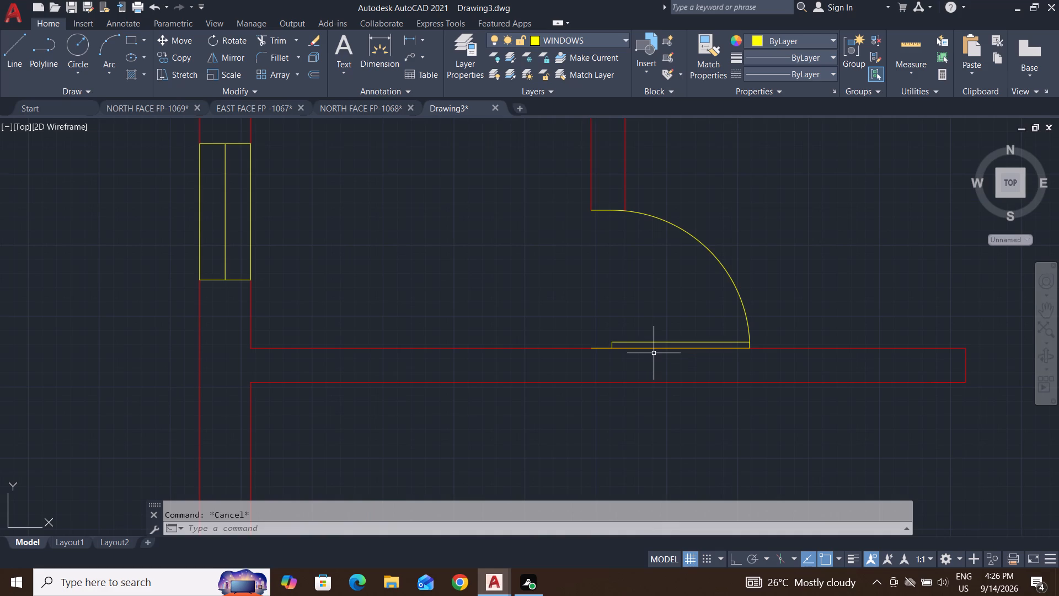
scroll(654, 353, "up", 2)
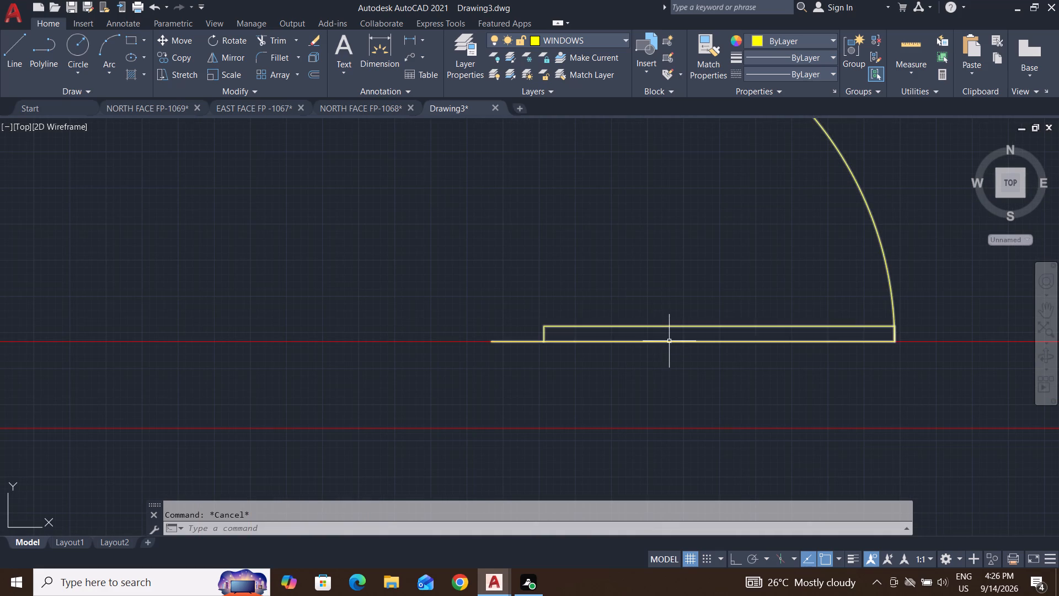
left_click(669, 341)
key("m")
key("Return")
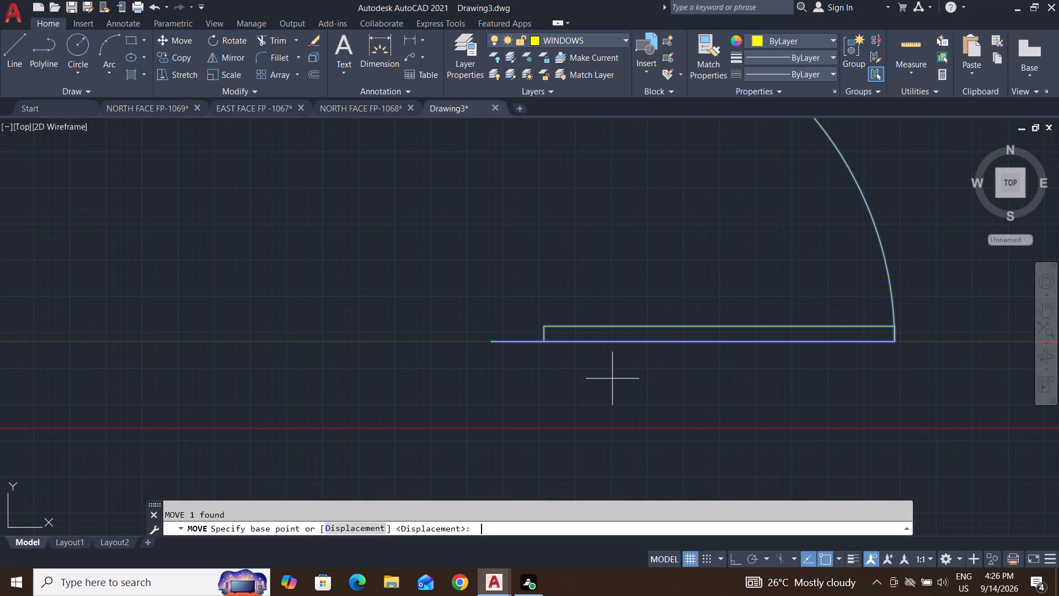
left_click(493, 339)
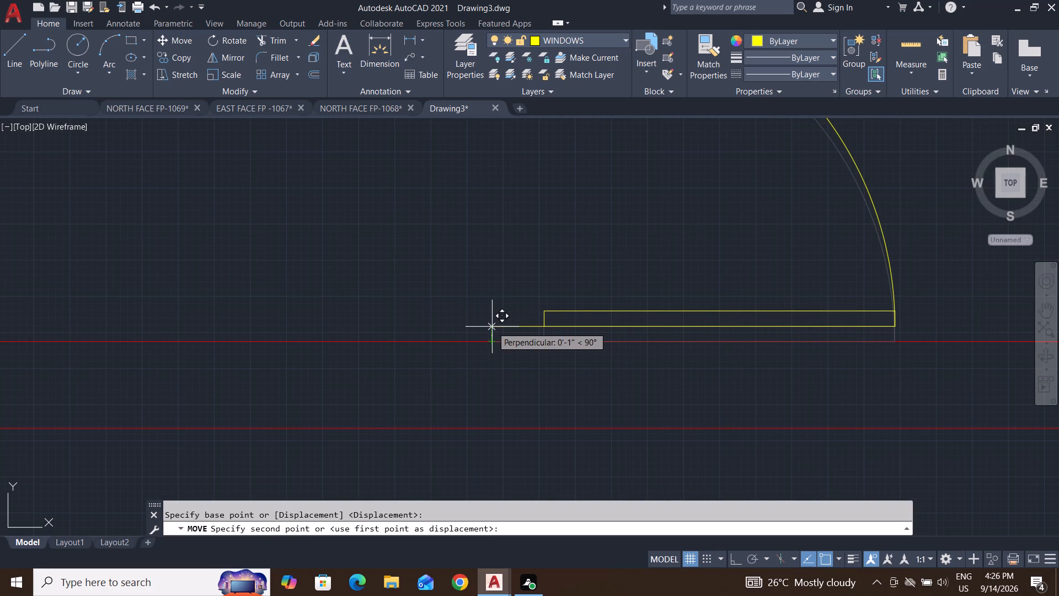
left_click(734, 560)
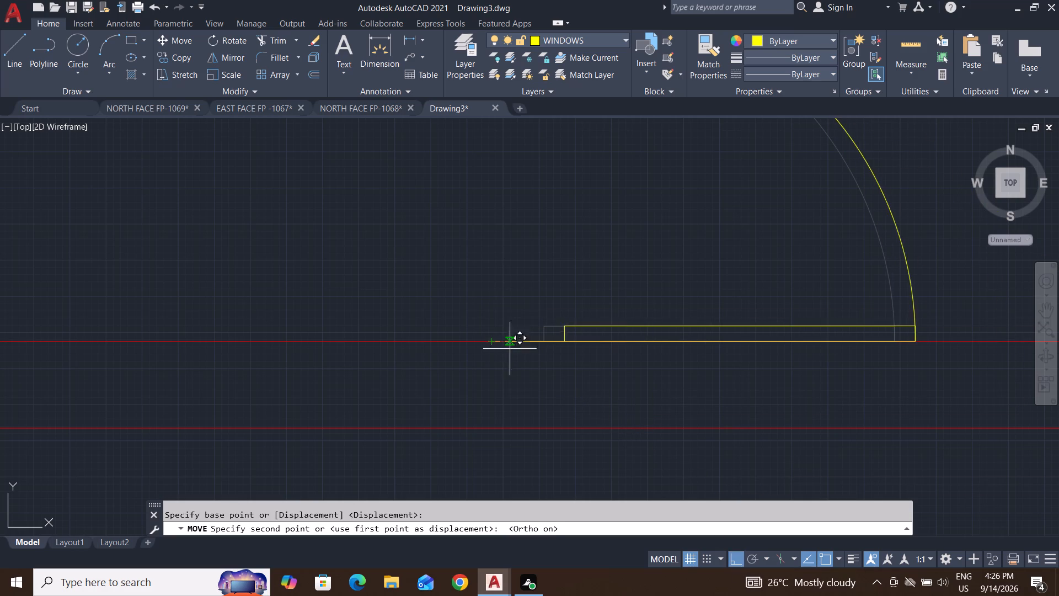
left_click(488, 319)
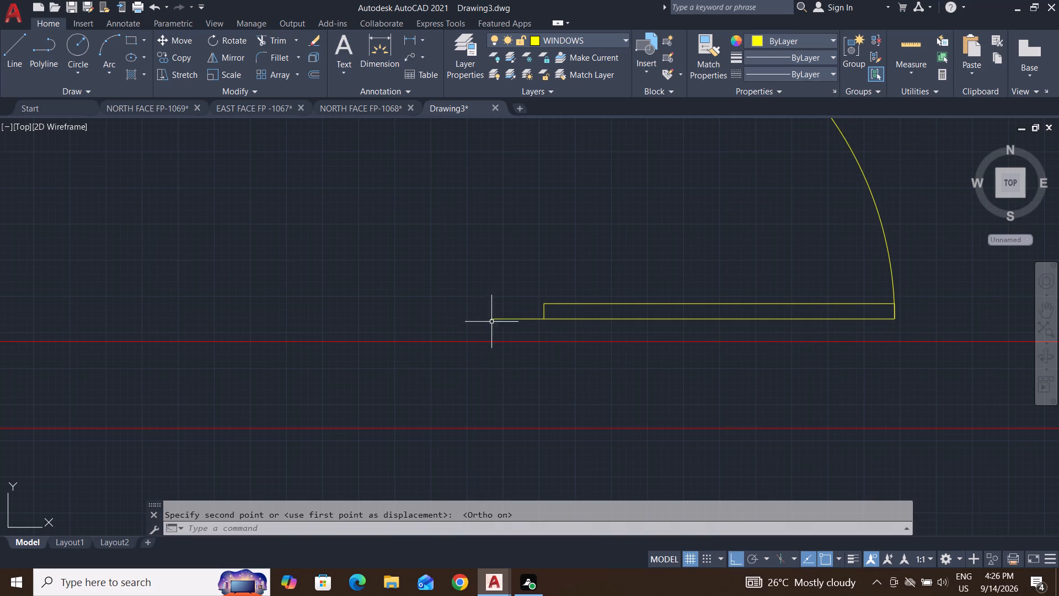
key("Escape")
key("Escape")
key("m")
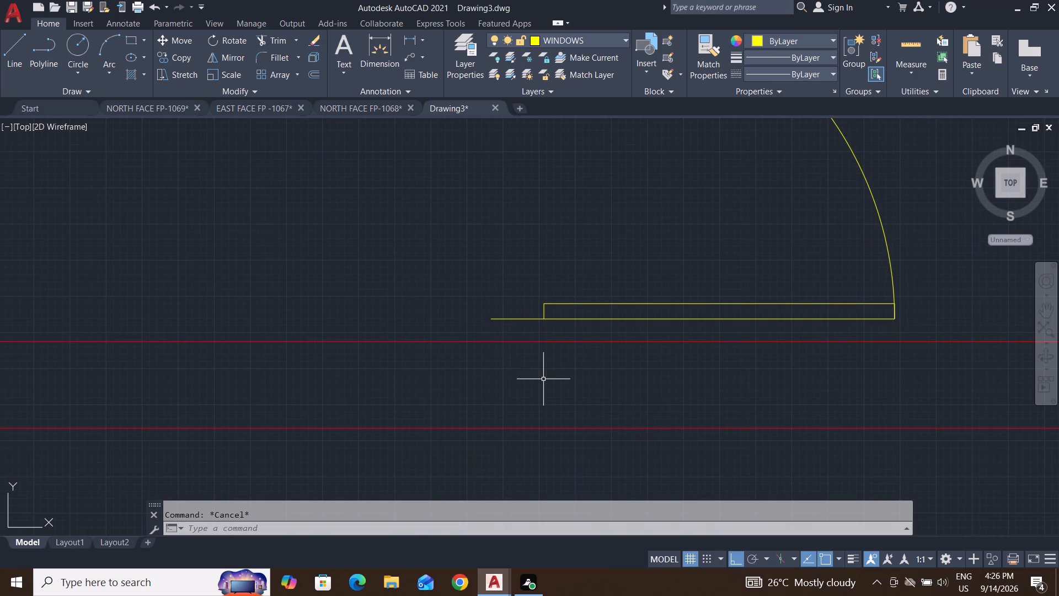
key("Escape")
key("Escape")
Draw two vertical lines about 5 inches long, from the door's lower jamb end and its leaf corner, down across the south wall's upper line.
key("l")
key("Return")
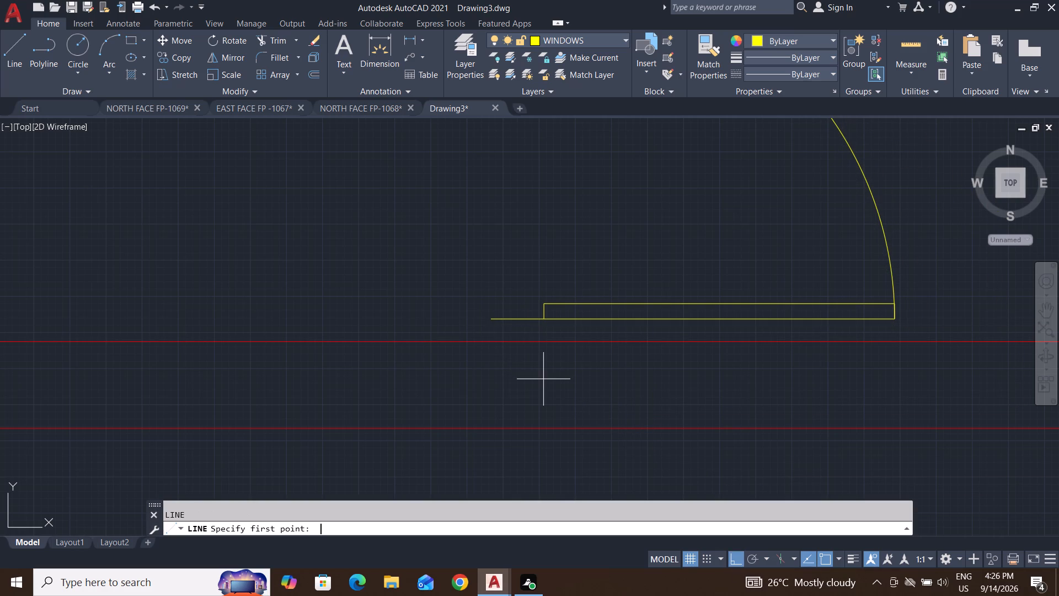
left_click(494, 320)
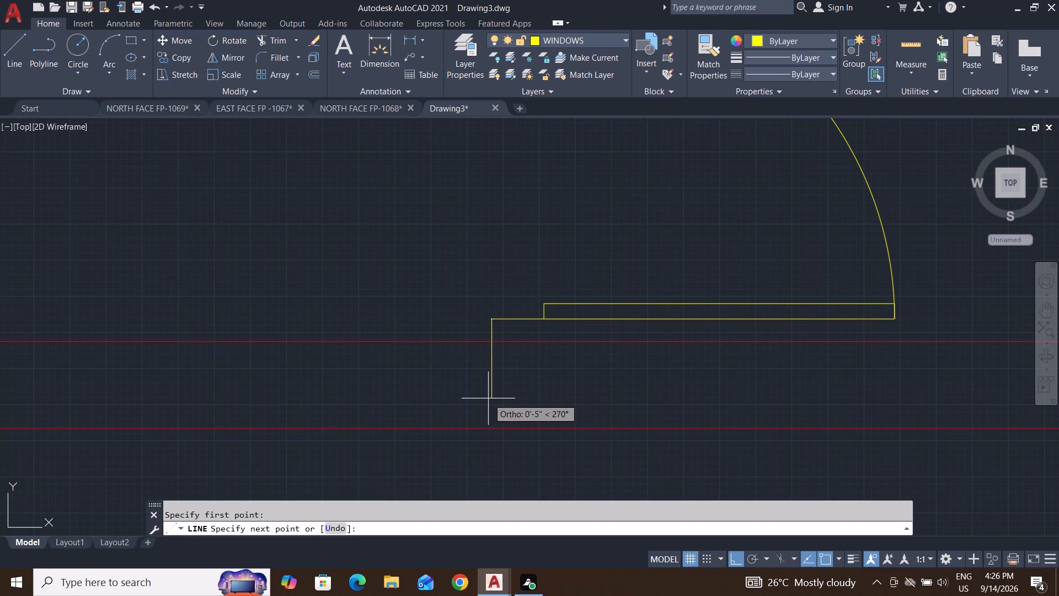
left_click(488, 398)
key("Escape")
key("Escape")
key("Escape")
key("l")
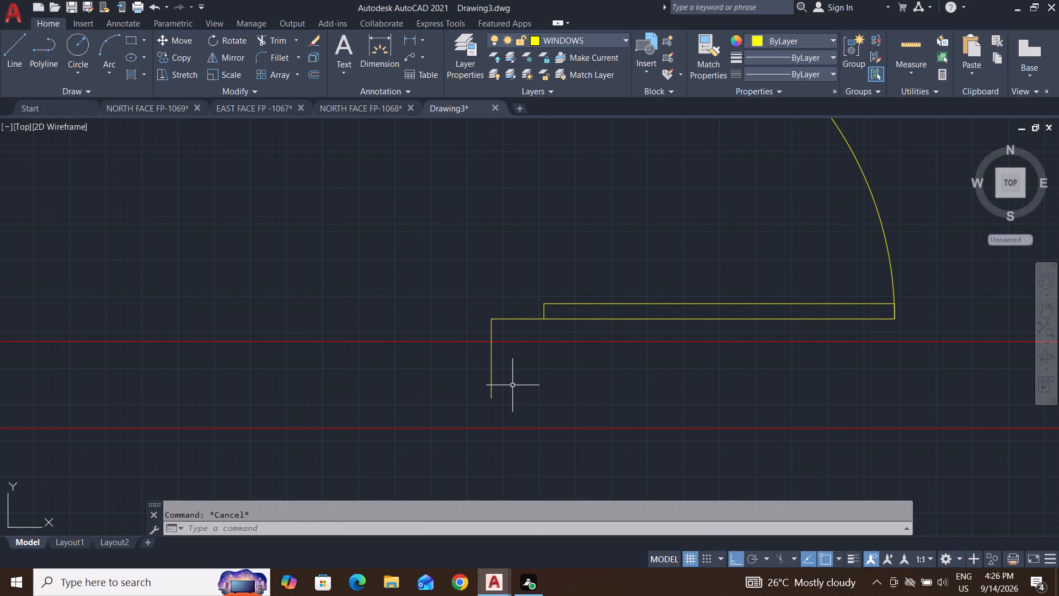
key("Return")
left_click(545, 322)
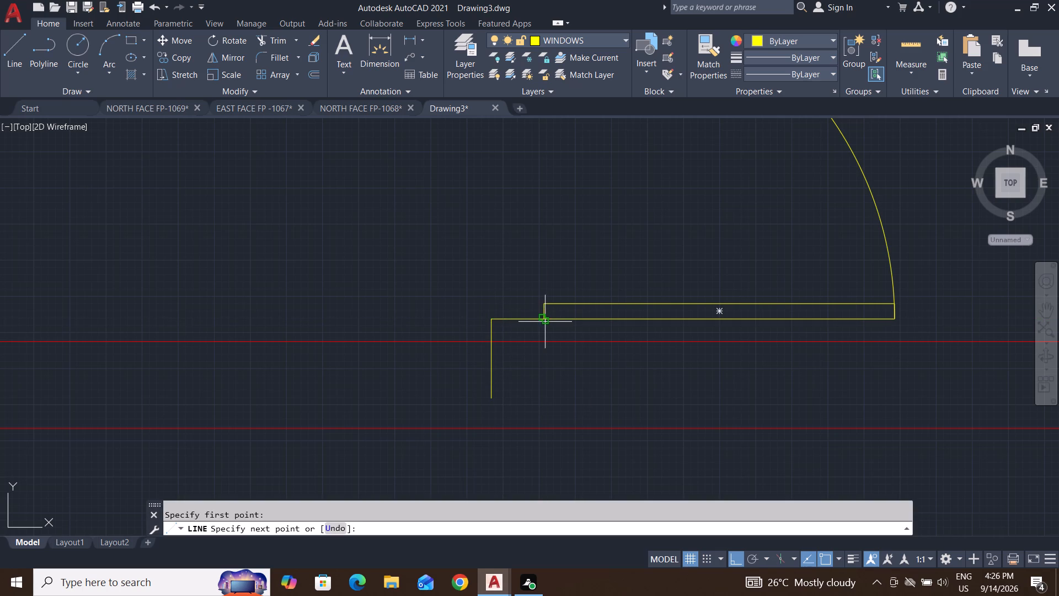
left_click(543, 402)
key("Escape")
key("Escape")
Trim the parts of the two short vertical jamb lines that extend below the south wall's upper line.
type("TR")
key("space")
key("space")
left_click(622, 370)
left_click(414, 395)
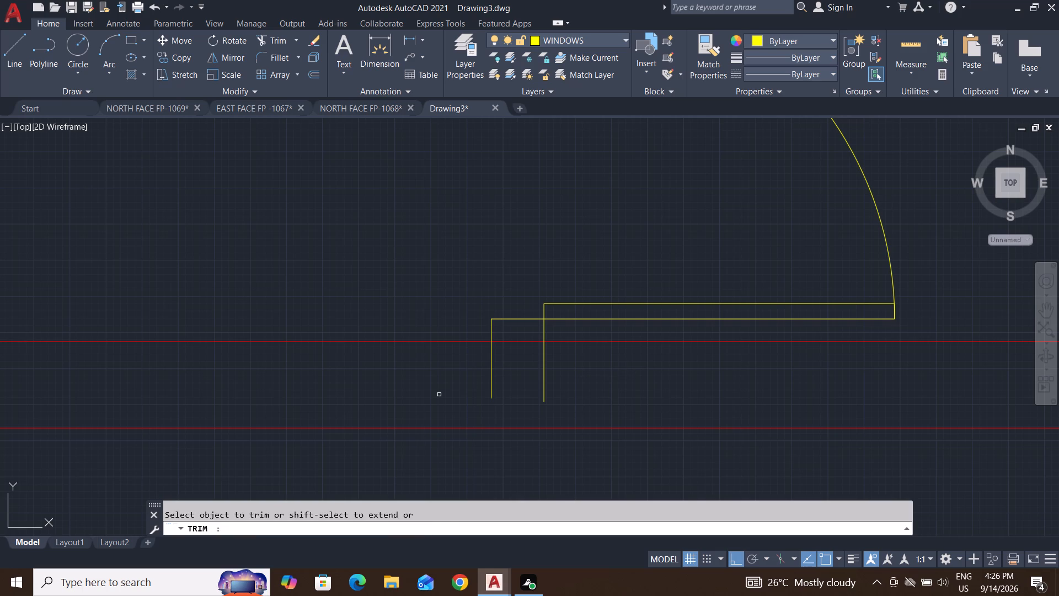
left_click_drag(590, 385, 563, 385)
left_click(418, 364)
scroll(599, 374, "down", 3)
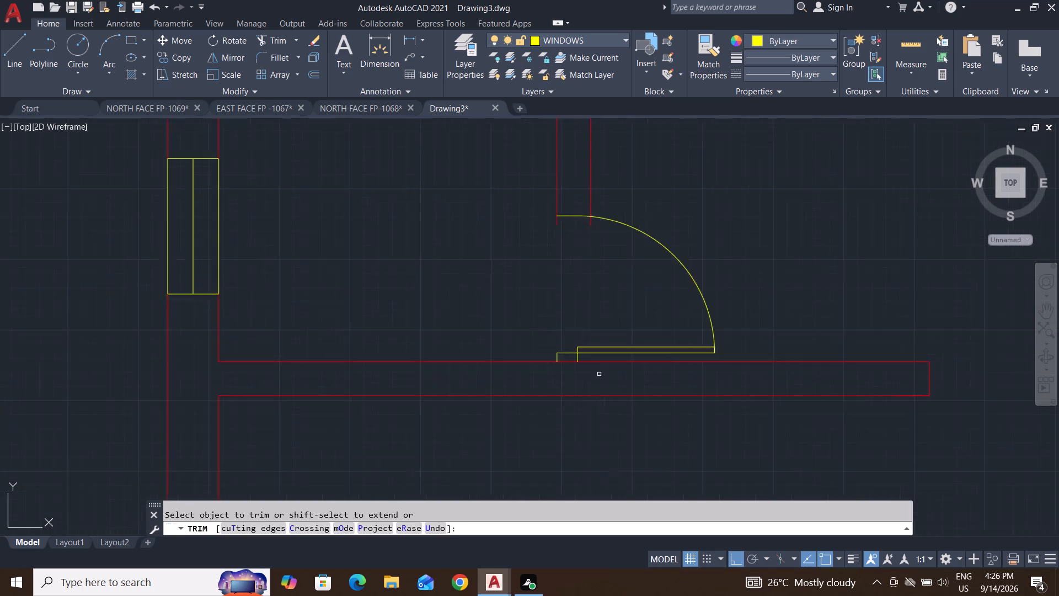
key("Escape")
key("Escape")
scroll(593, 286, "up", 2)
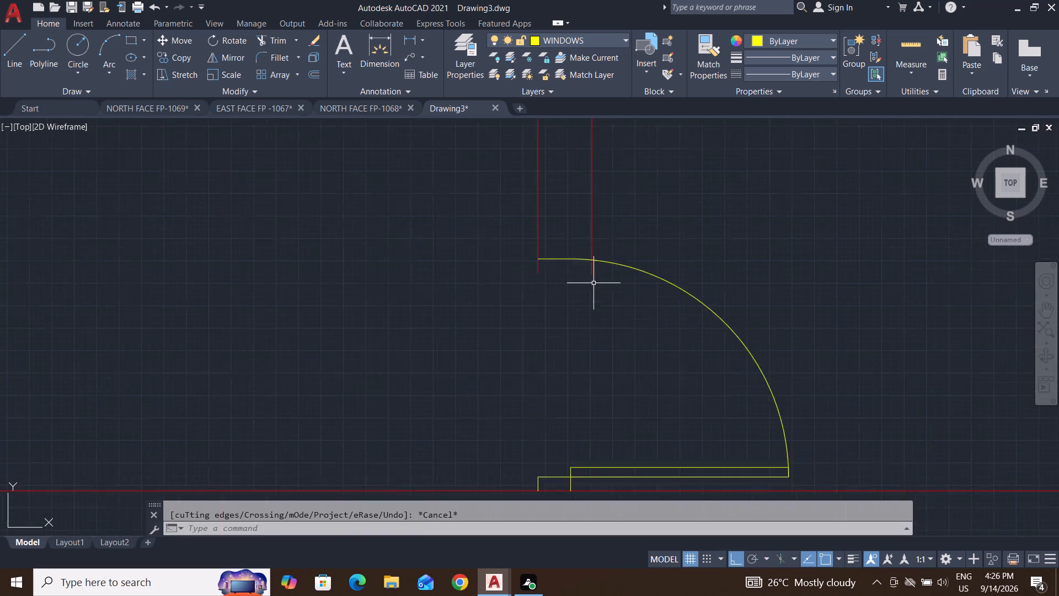
Trim the two wall line stubs projecting below the upper edge of the small west room's door.
scroll(593, 283, "up", 1)
key("Escape")
key("Escape")
type("TR")
key("space")
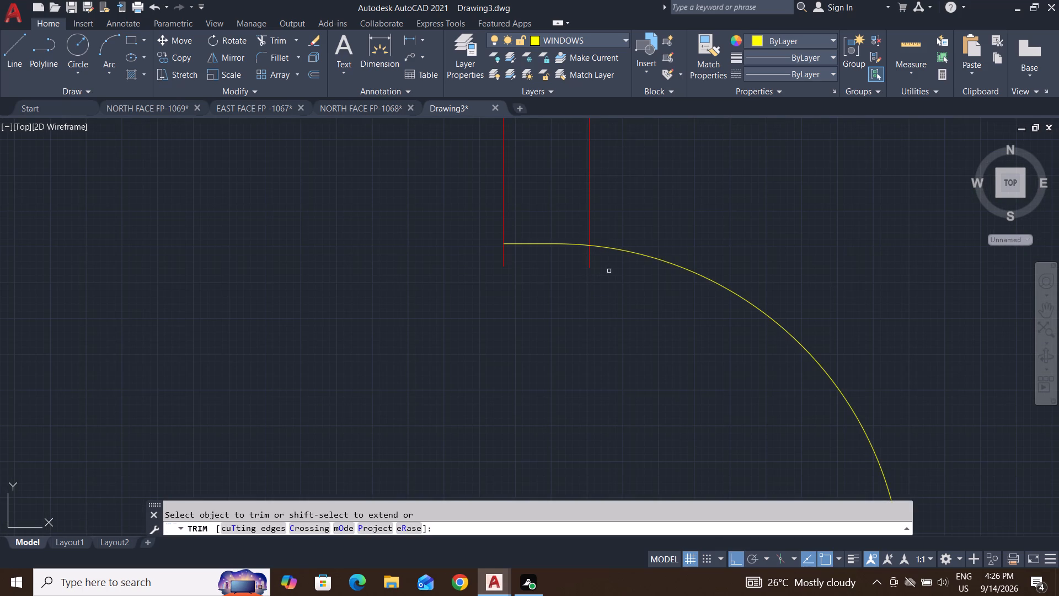
left_click(613, 268)
left_click(458, 257)
scroll(570, 322, "down", 4)
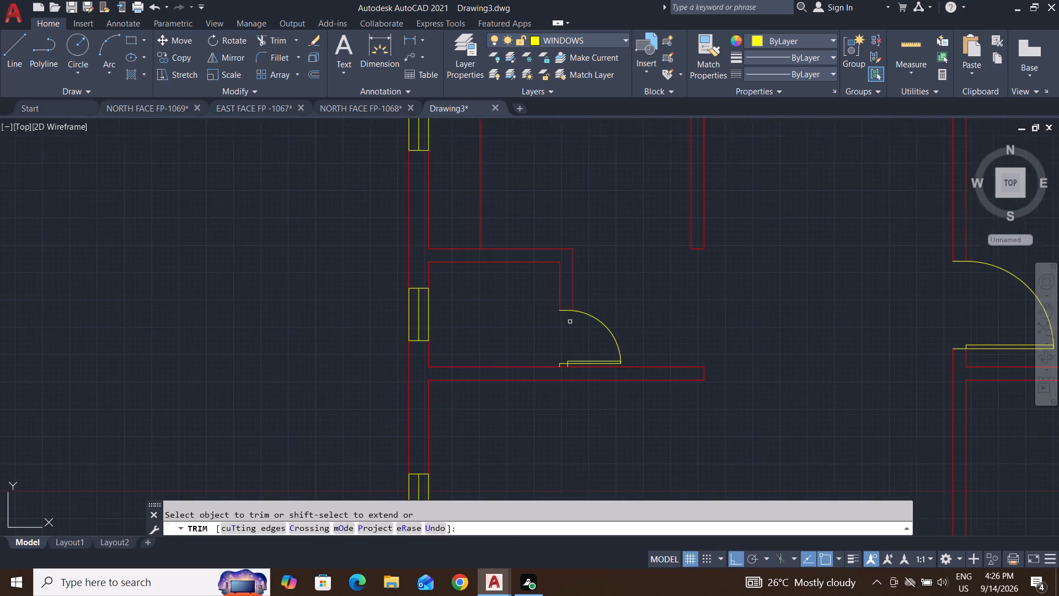
middle_click_drag(570, 322, 590, 291)
key("Escape")
key("Escape")
Move the two short jamb lines below the small west room's door to the WALL layer.
scroll(589, 315, "up", 2)
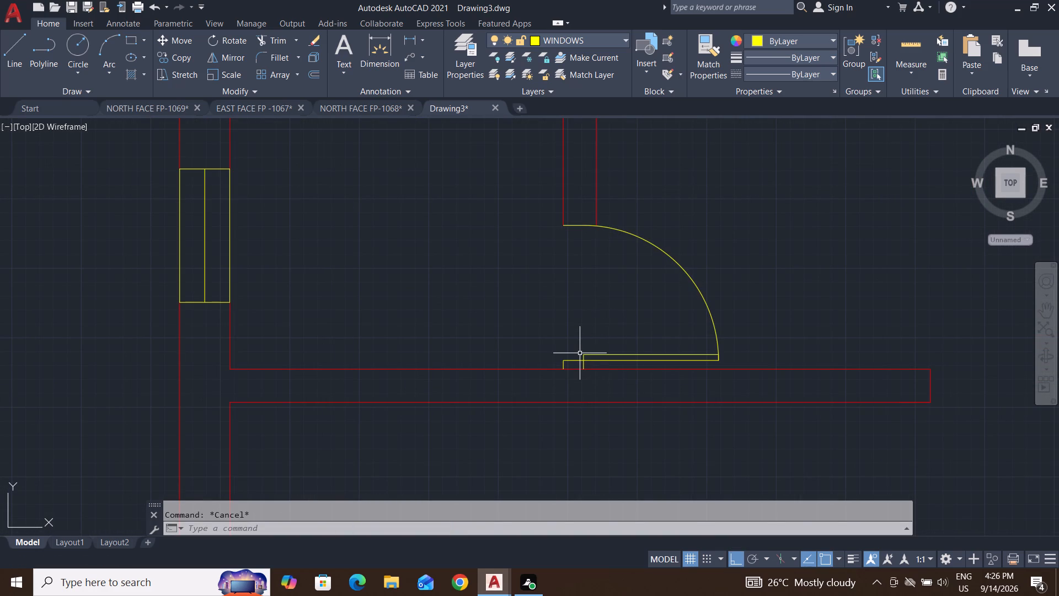
scroll(623, 372, "up", 1)
scroll(623, 372, "down", 4)
scroll(674, 403, "down", 1)
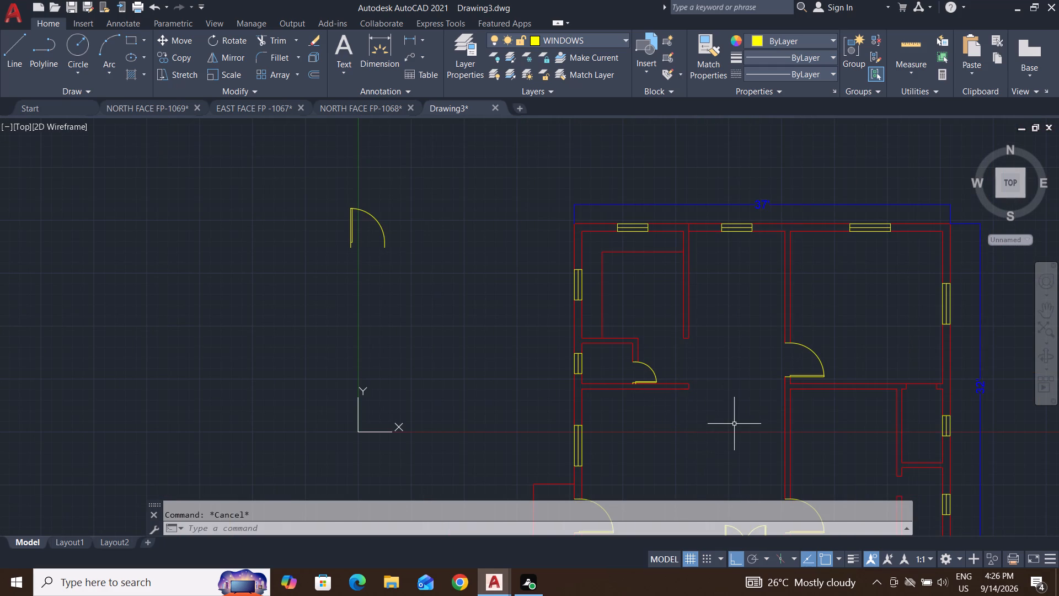
scroll(735, 423, "down", 1)
middle_click_drag(735, 423, 713, 308)
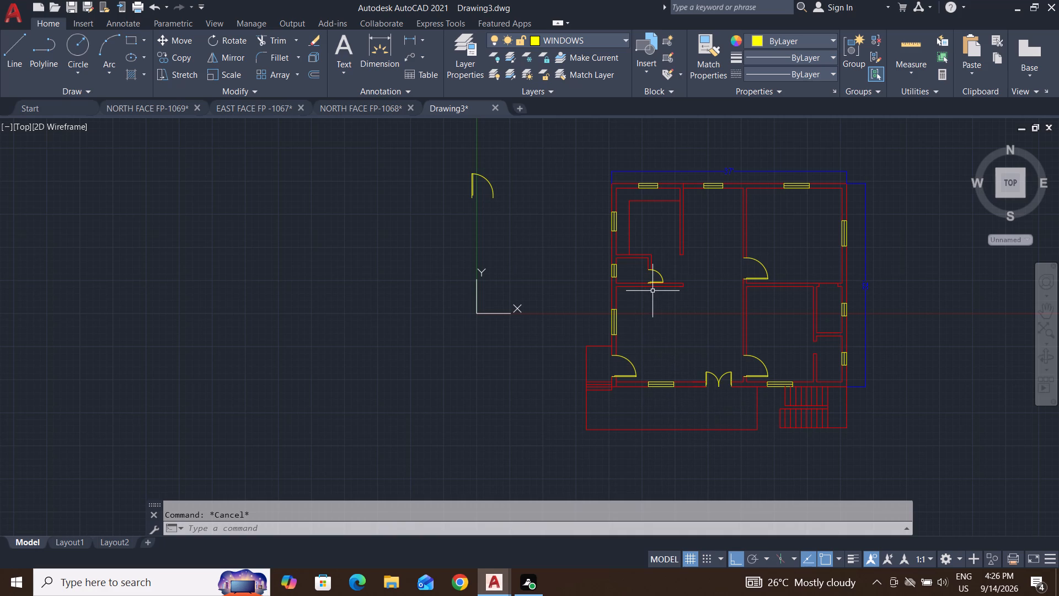
scroll(679, 256, "up", 2)
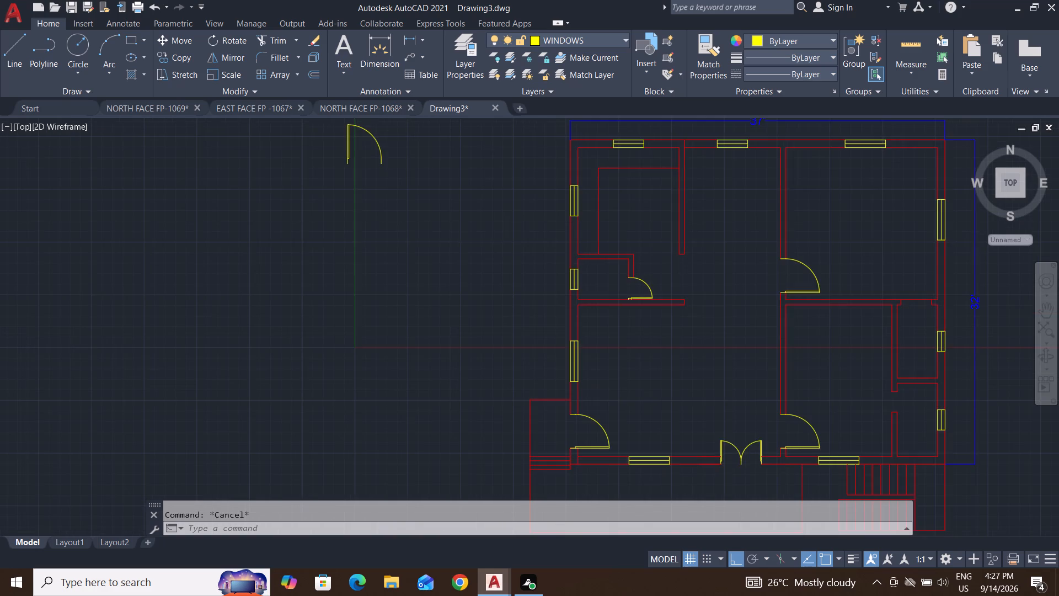
scroll(614, 343, "up", 3)
scroll(580, 275, "up", 3)
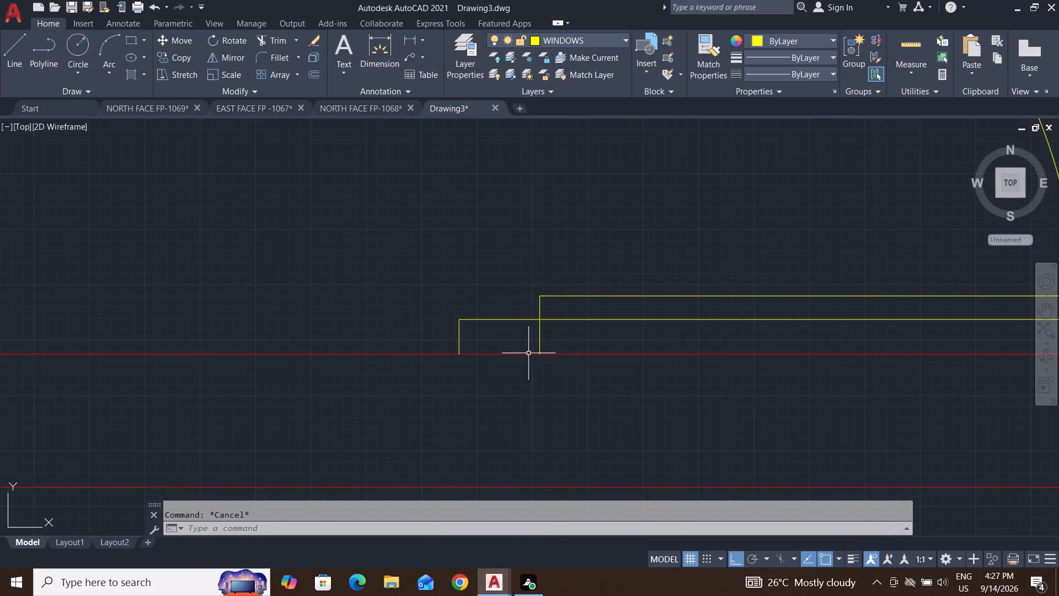
left_click(550, 327)
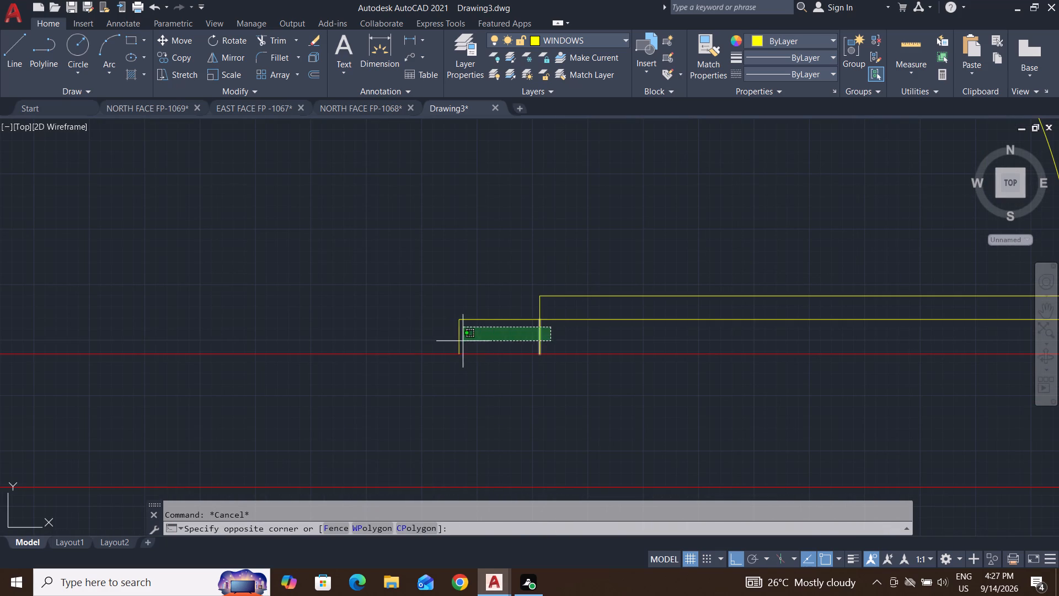
left_click(437, 339)
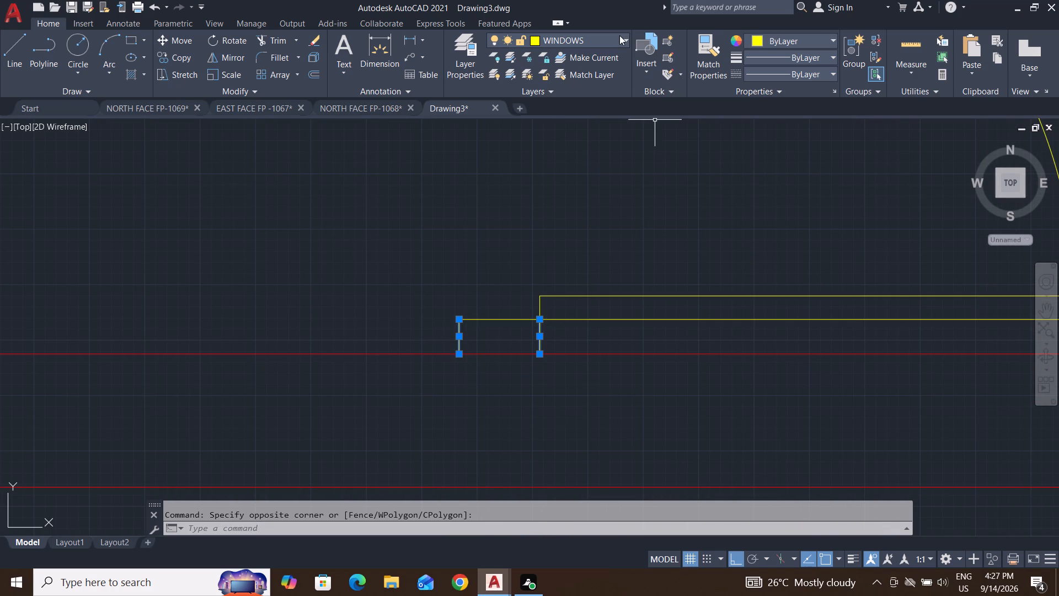
left_click(618, 34)
left_click(562, 196)
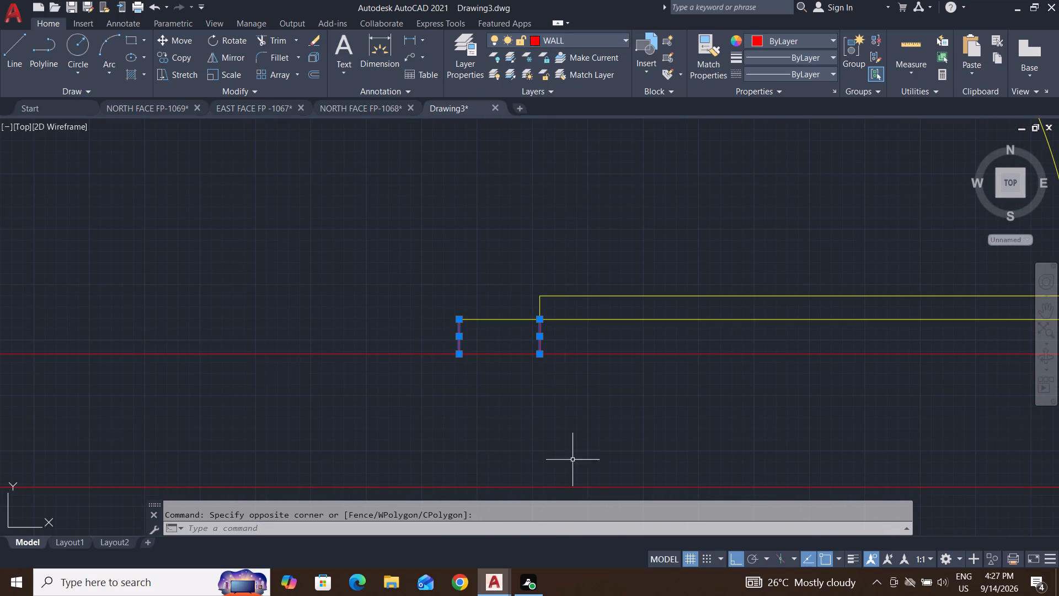
key("Escape")
Make WALL the current layer.
scroll(511, 384, "down", 7)
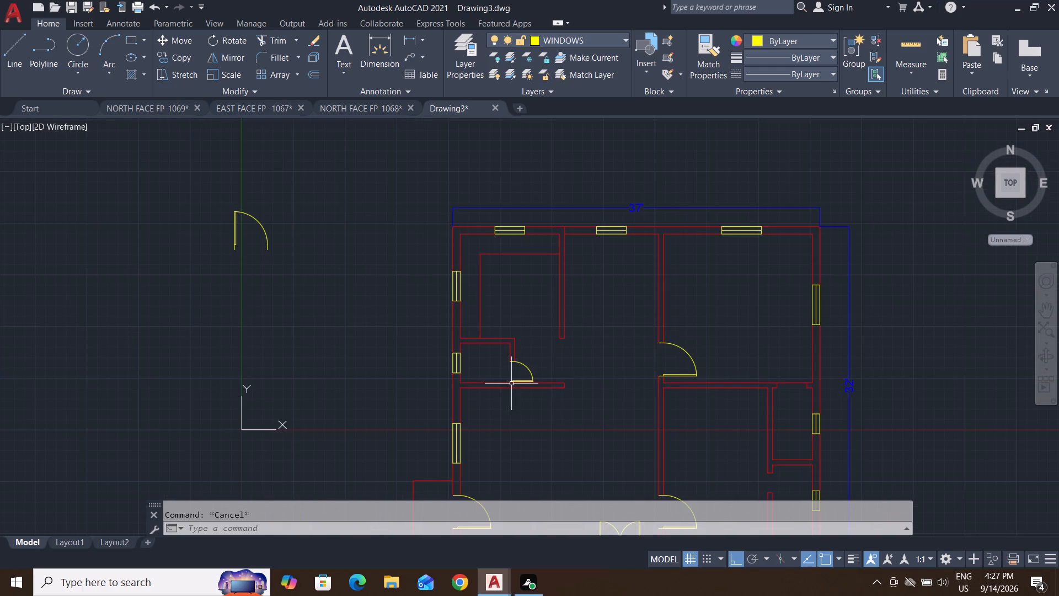
middle_click_drag(624, 390, 624, 294)
key("Escape")
key("Escape")
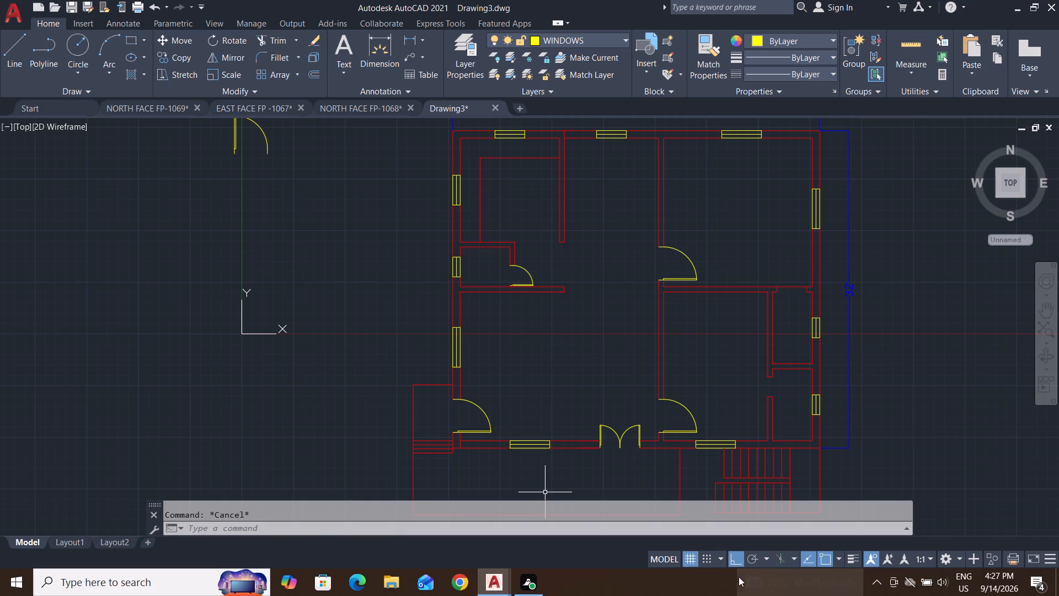
key("Escape")
key("Escape")
key("Escape")
middle_click_drag(571, 433, 632, 317)
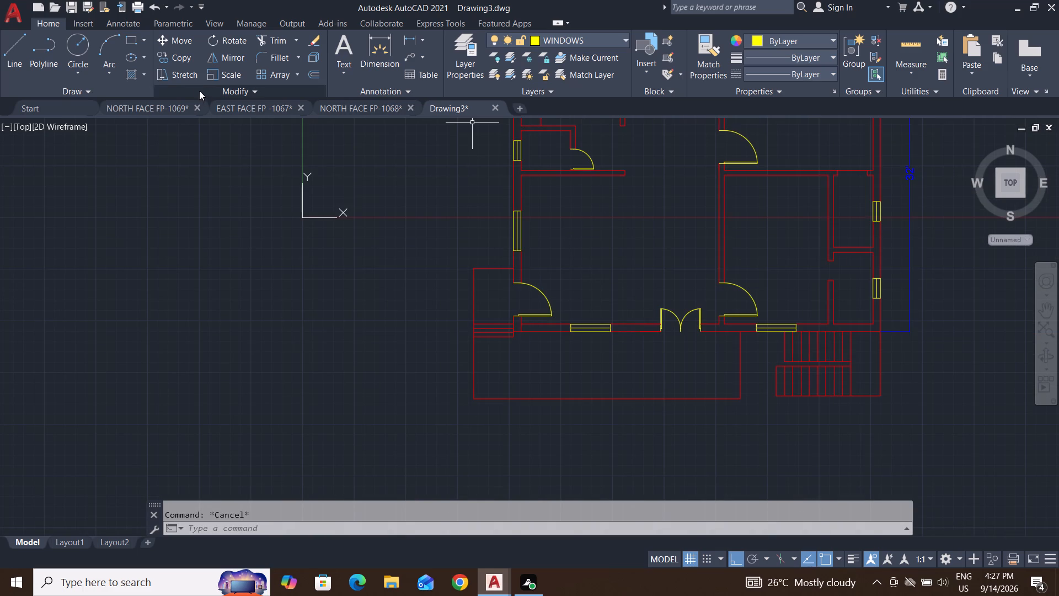
left_click(596, 42)
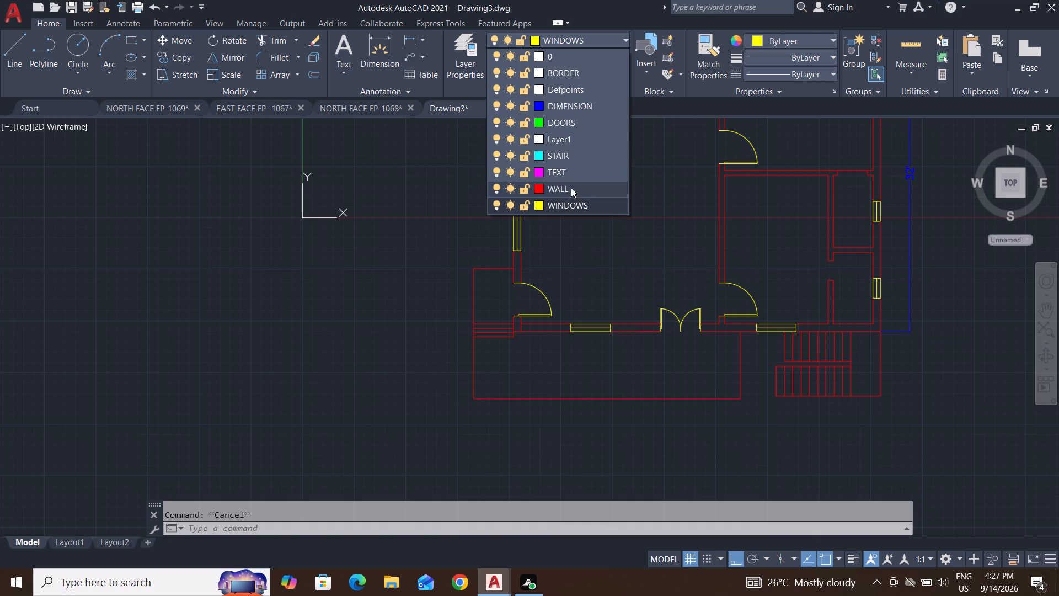
left_click(571, 191)
Draw a line from the double door's east jamb 4' south, continuing straight west well past the door's west jamb.
left_click(14, 44)
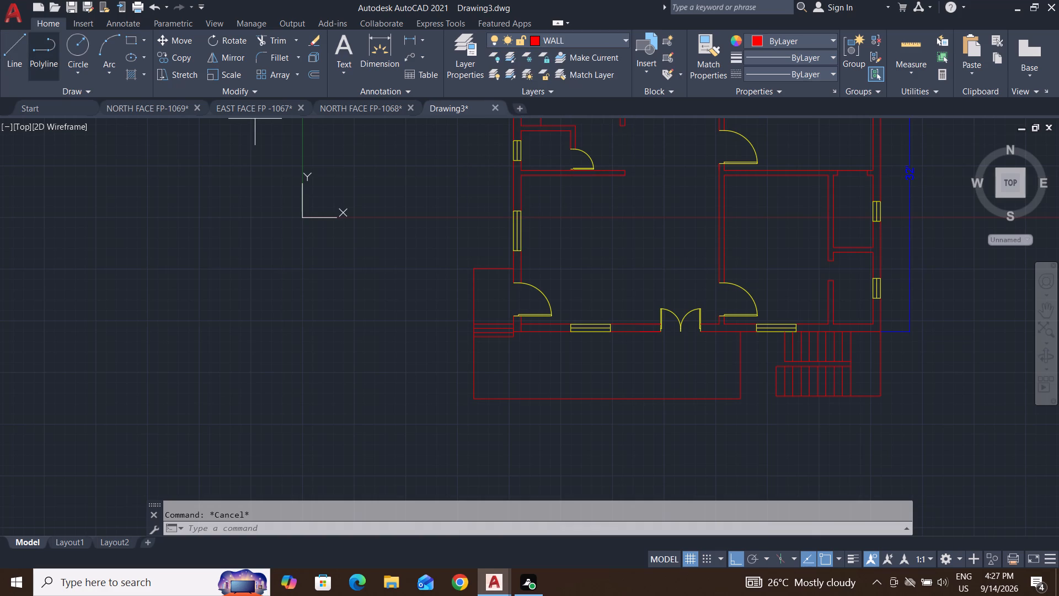
scroll(707, 340, "up", 3)
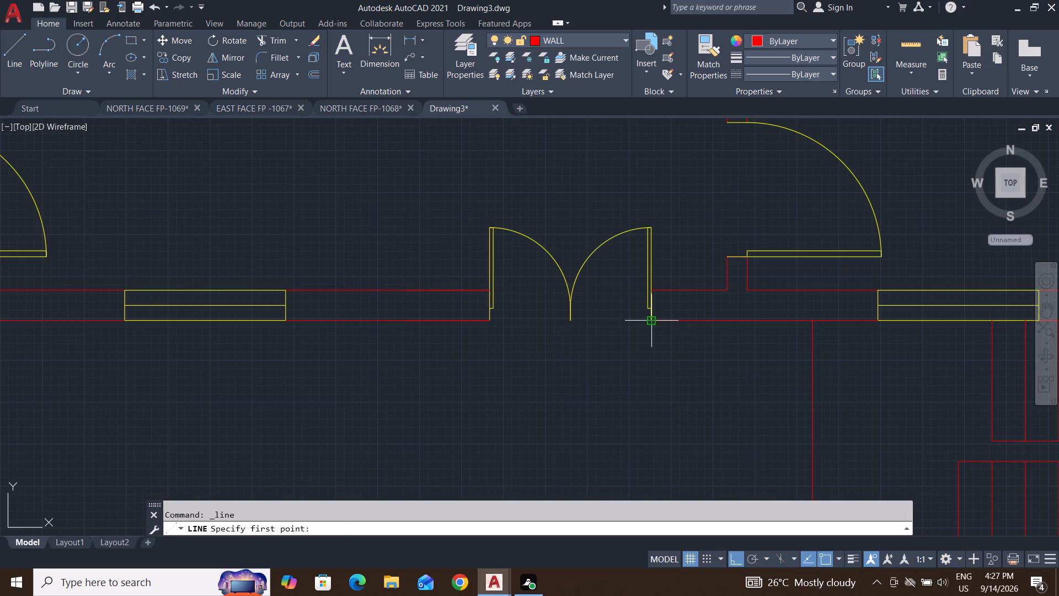
left_click(651, 320)
middle_click_drag(671, 455, 683, 410)
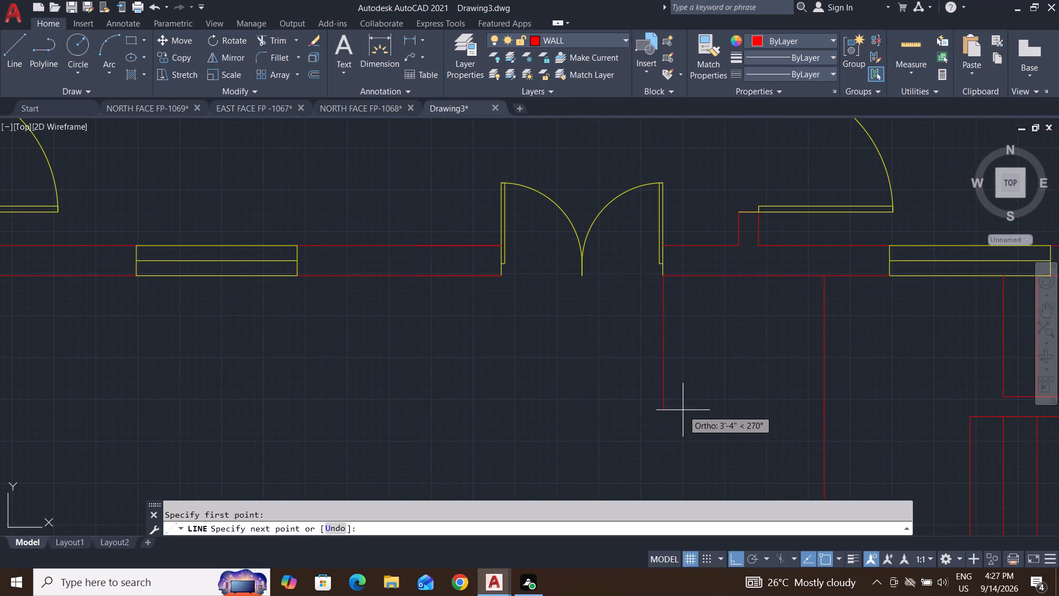
type("4'")
key("Return")
scroll(683, 410, "down", 3)
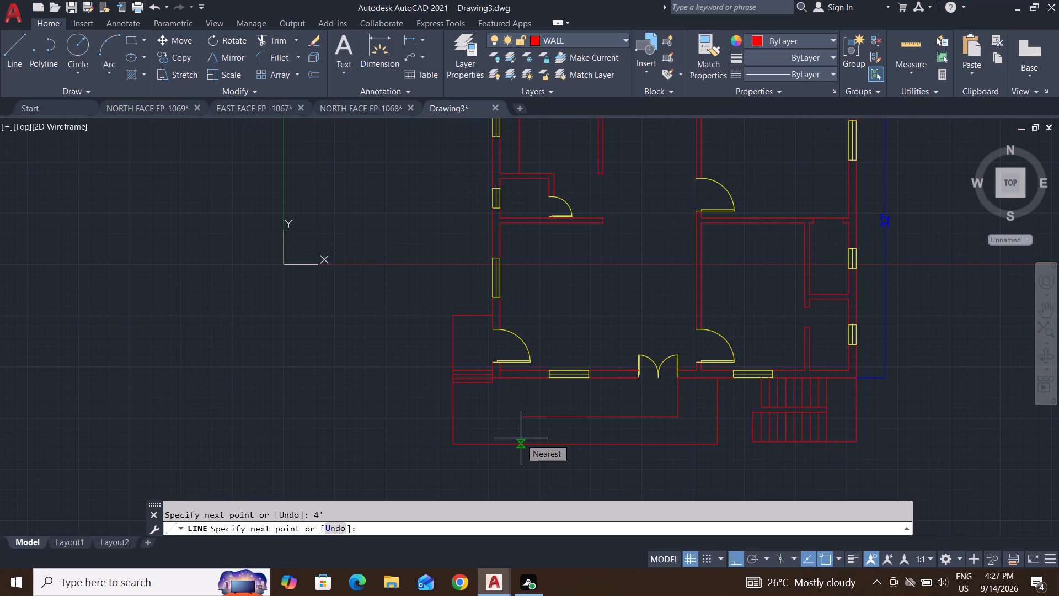
left_click(521, 438)
key("ctrl+z")
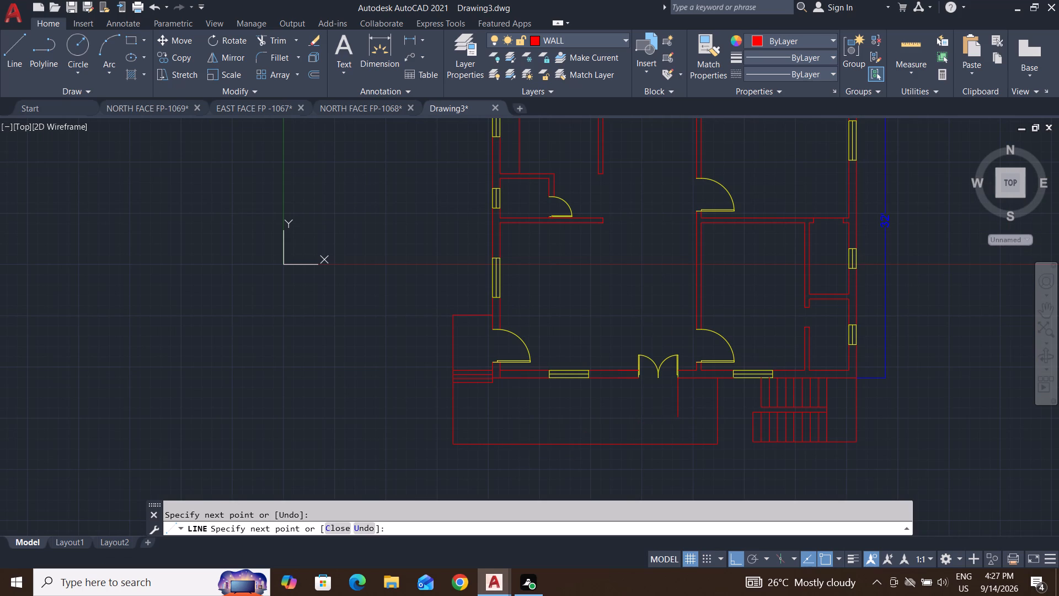
left_click(514, 416)
key("Escape")
key("Escape")
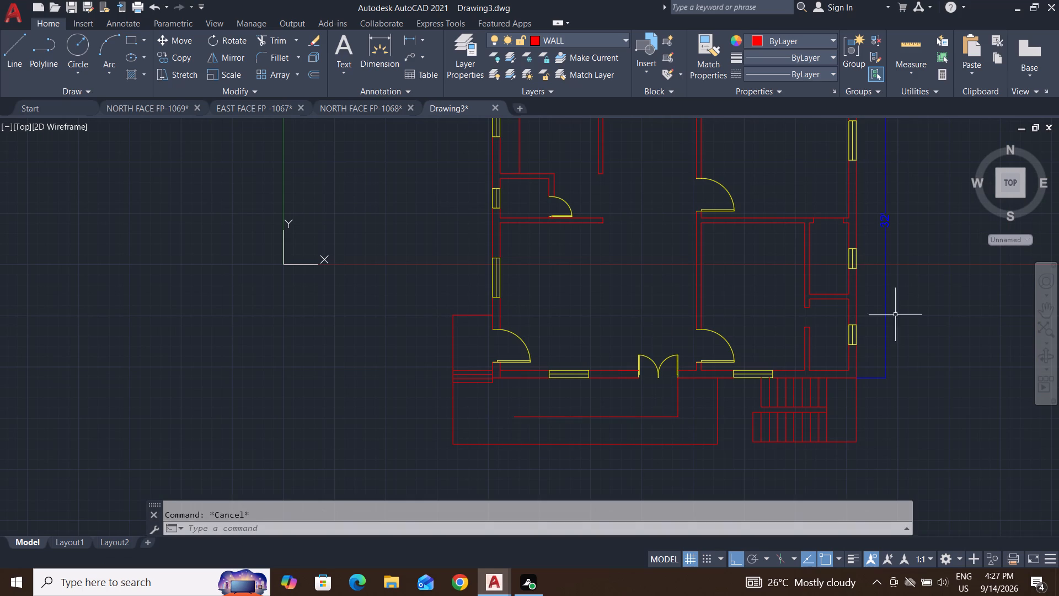
key("Escape")
key("Escape")
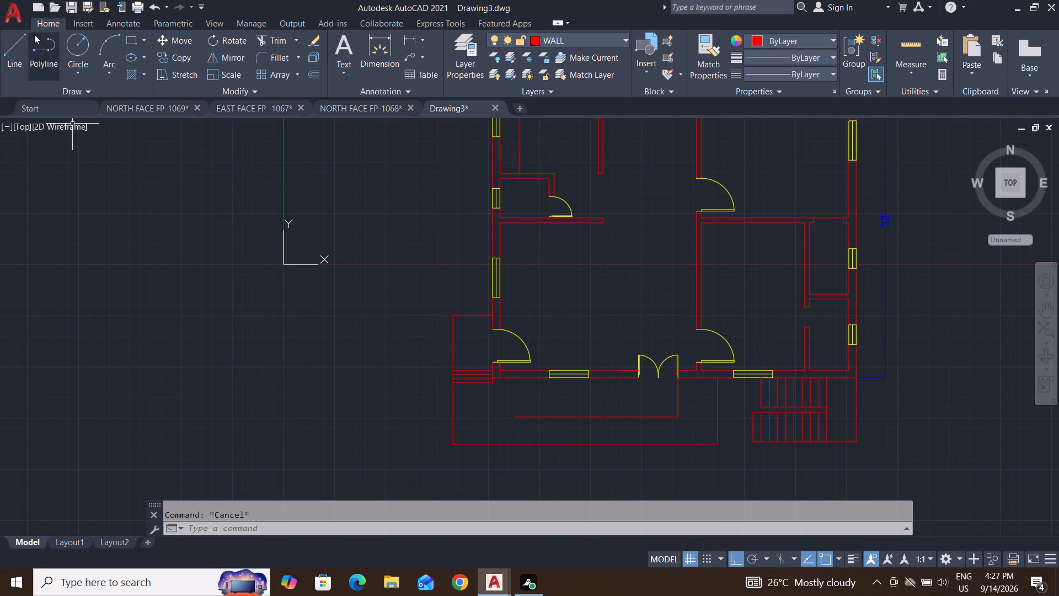
Draw a line from the double door's west jamb straight south, crossing slightly past the new horizontal line.
left_click(25, 42)
scroll(652, 472, "up", 3)
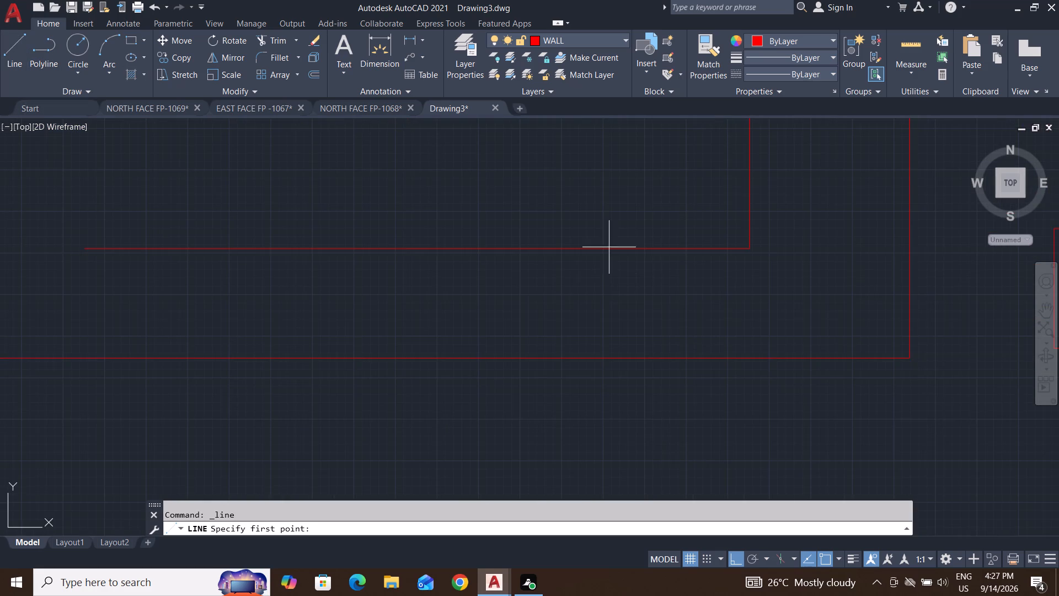
scroll(597, 298, "down", 2)
left_click(593, 218)
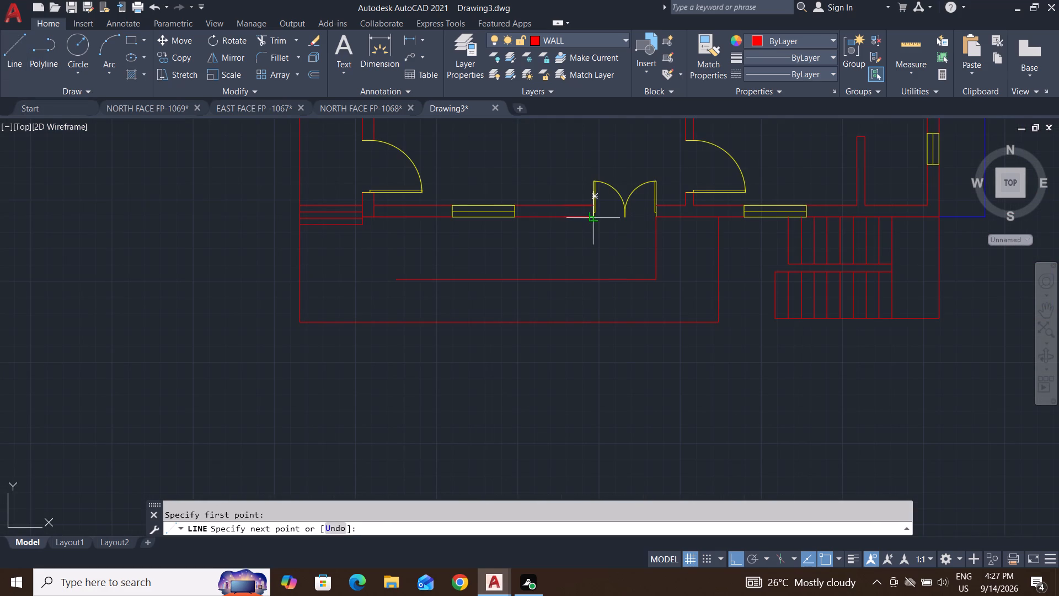
left_click(597, 295)
key("Escape")
key("Escape")
key("Escape")
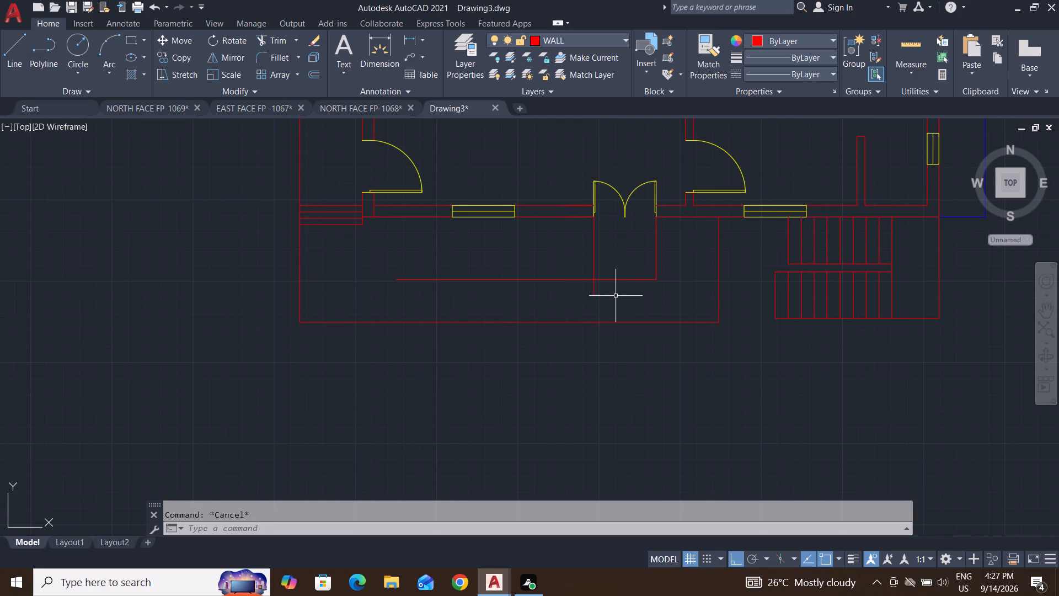
Trim the overhanging ends of the two crossing lines to leave a closed landing in front of the double door.
type("TR")
key("space")
key("space")
left_click(631, 293)
left_click(541, 268)
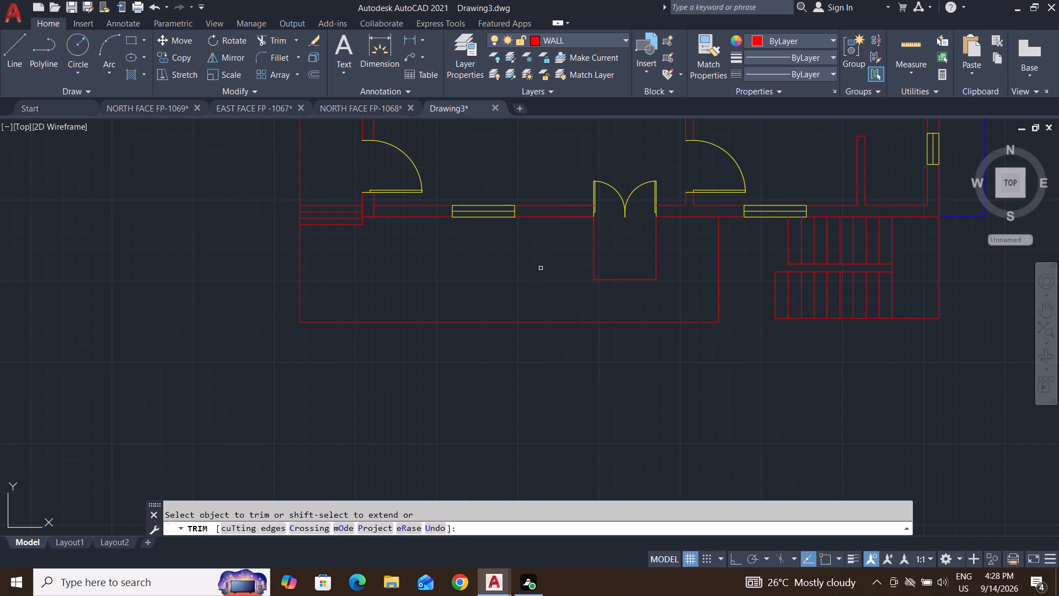
key("Escape")
key("Escape")
key("Escape")
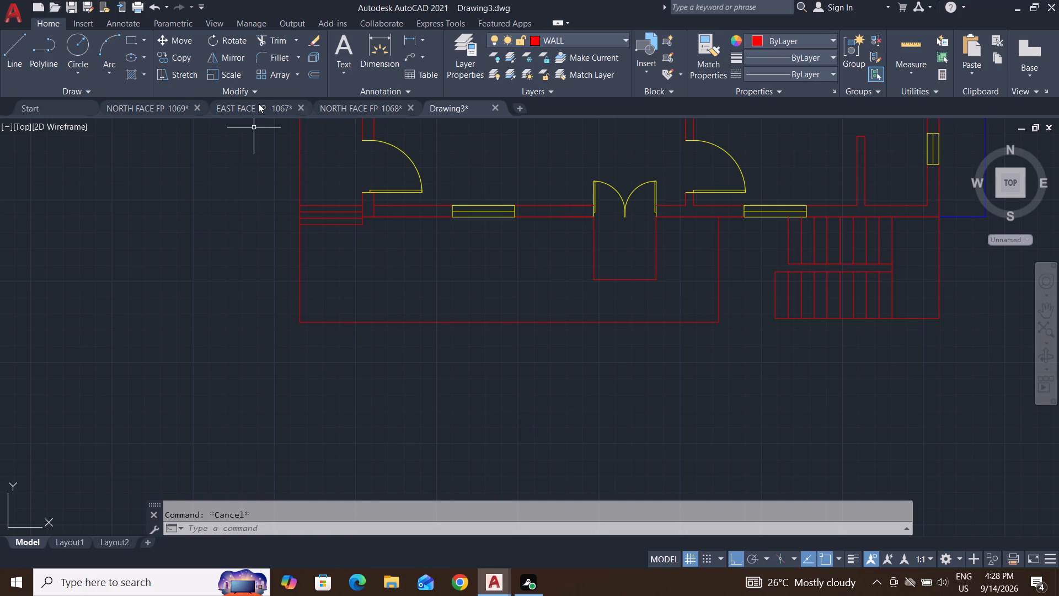
Measure the spacing between the two uppermost tread lines of the west side steps with a linear dimension.
left_click(408, 38)
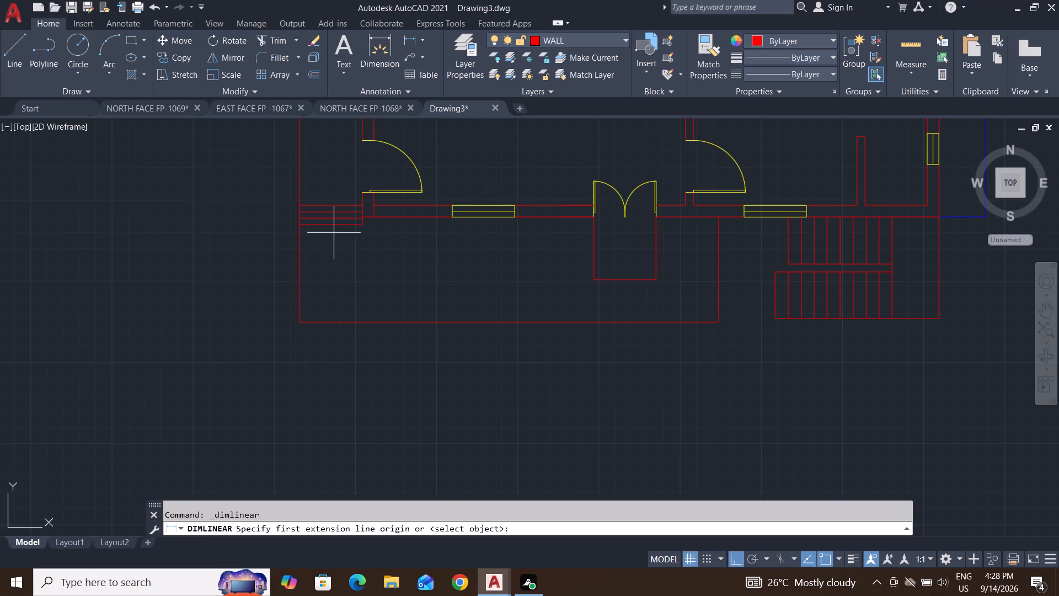
scroll(341, 225, "up", 3)
middle_click_drag(363, 228, 377, 256)
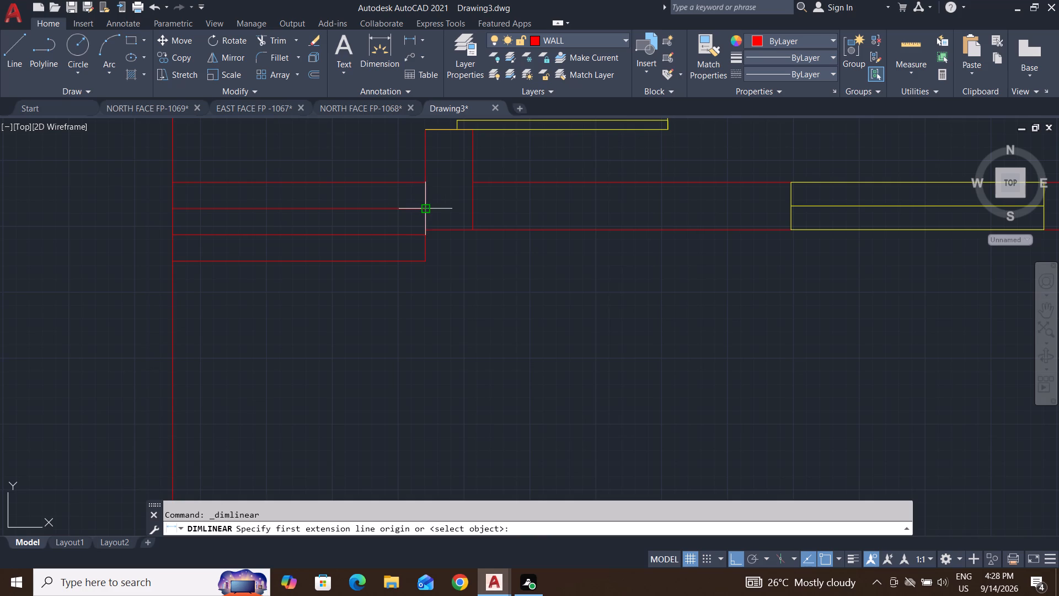
left_click(426, 210)
left_click(426, 181)
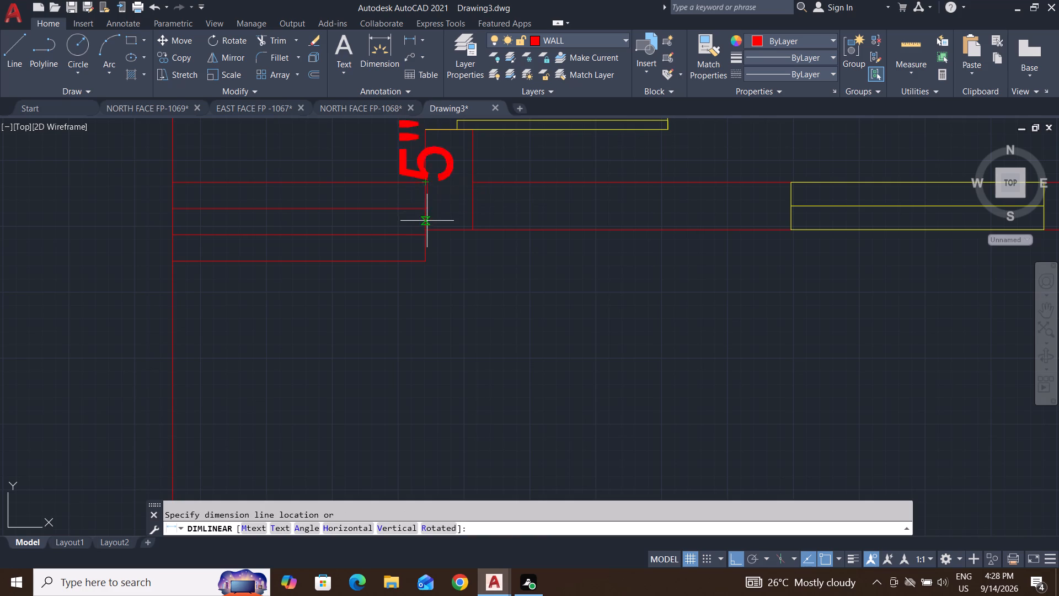
key("Escape")
key("Escape")
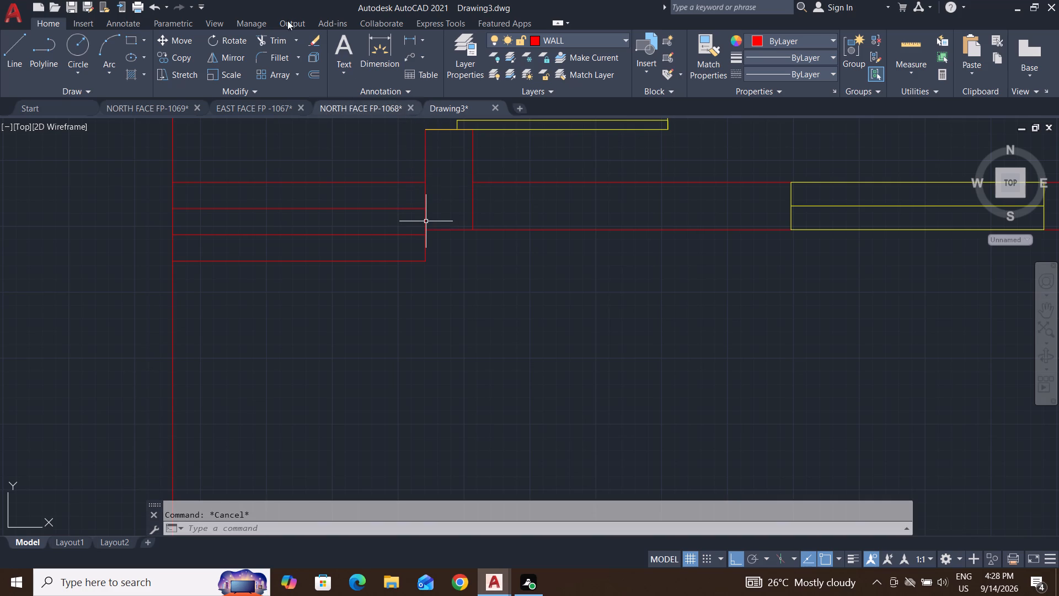
Offset the entrance landing's west edge 5" westward three times in succession to make the step tread lines.
scroll(397, 332, "down", 3)
scroll(640, 326, "up", 1)
key("Escape")
key("Escape")
key("Escape")
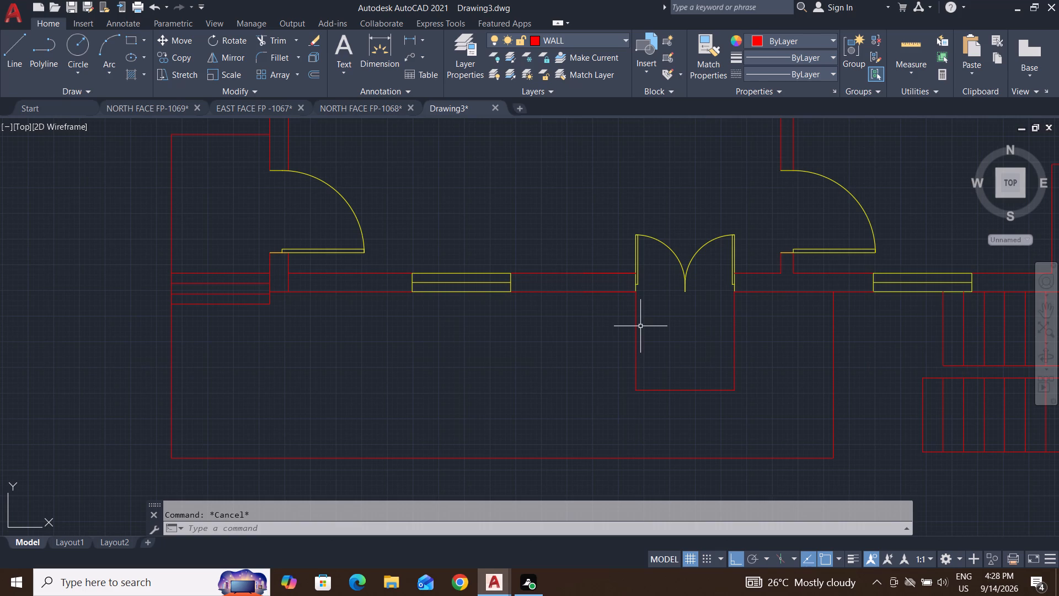
key("Escape")
type("O 5\"")
key("Return")
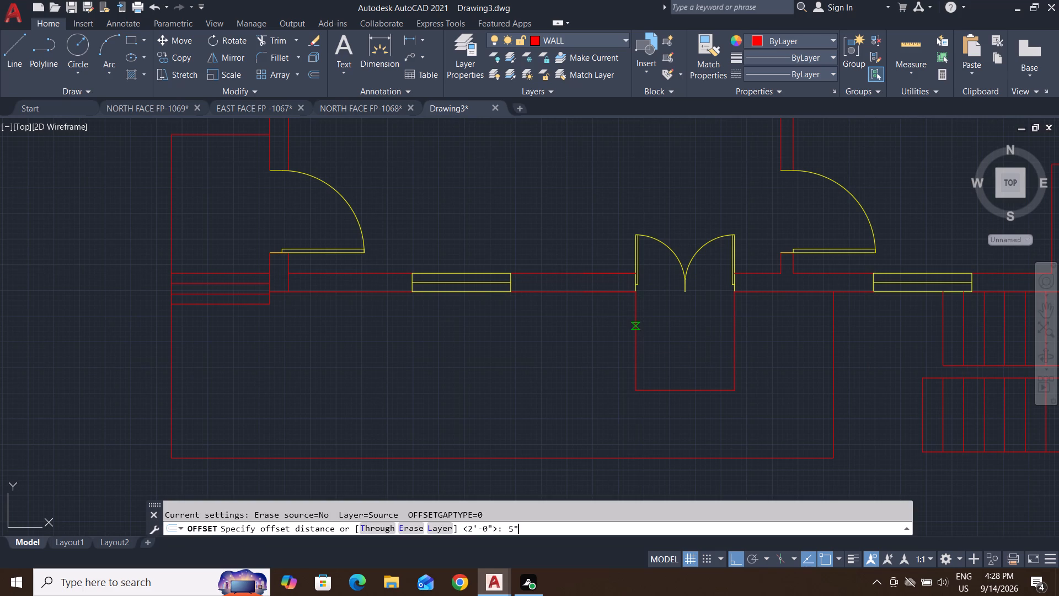
left_click(637, 322)
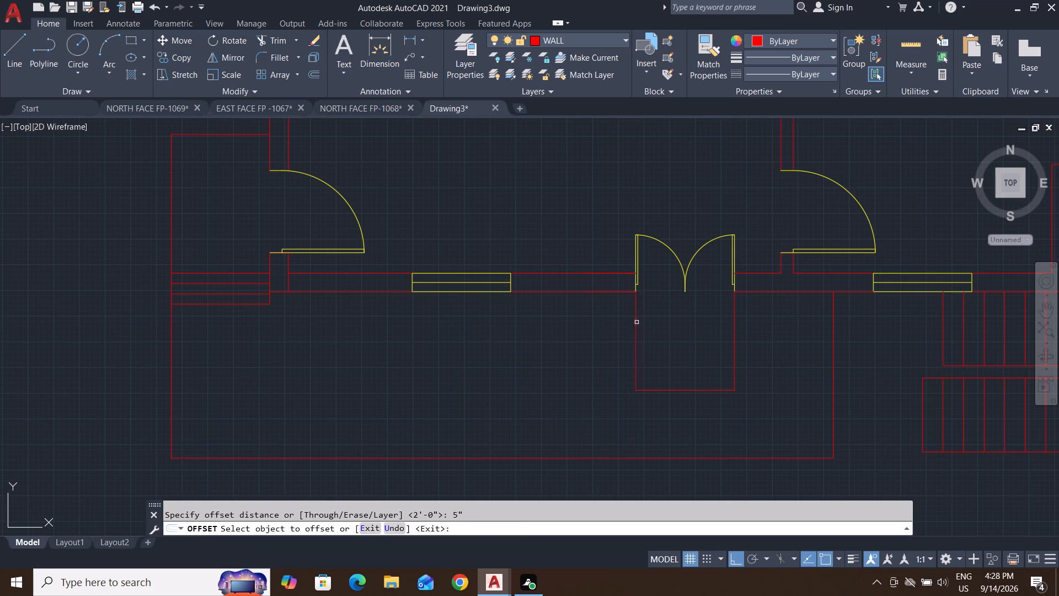
left_click(585, 342)
left_click(624, 355)
left_click(585, 365)
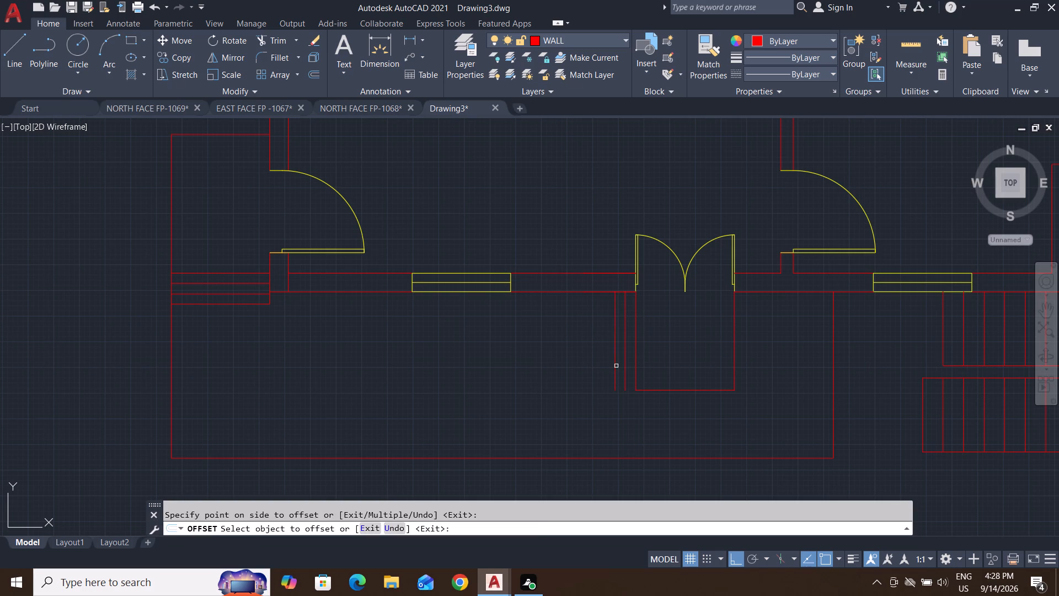
left_click_drag(617, 365, 612, 364)
left_click(586, 366)
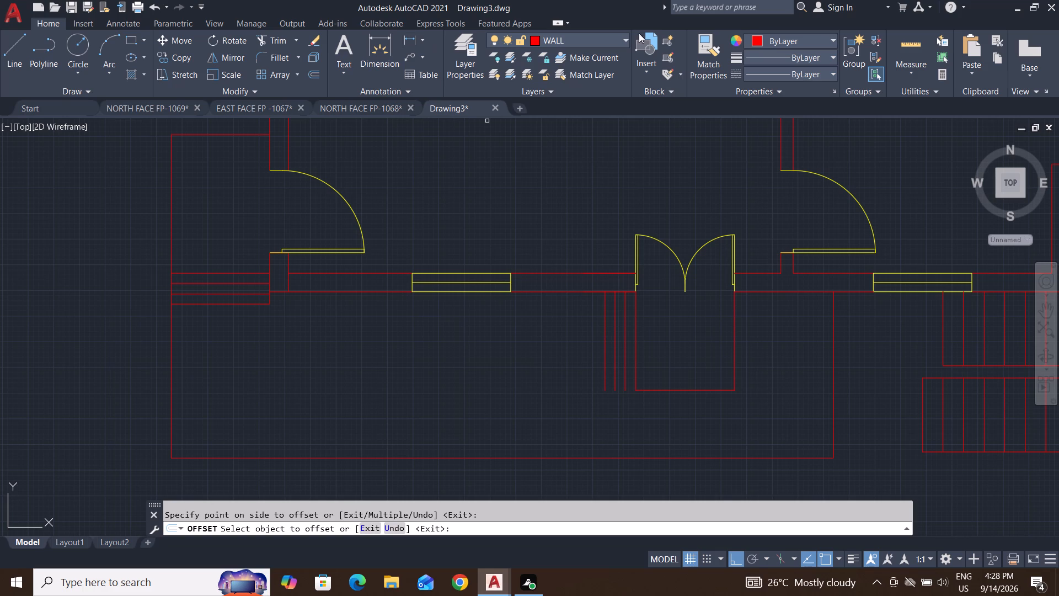
Measure the length of the entrance landing's east edge with a linear dimension, without placing it.
left_click(405, 39)
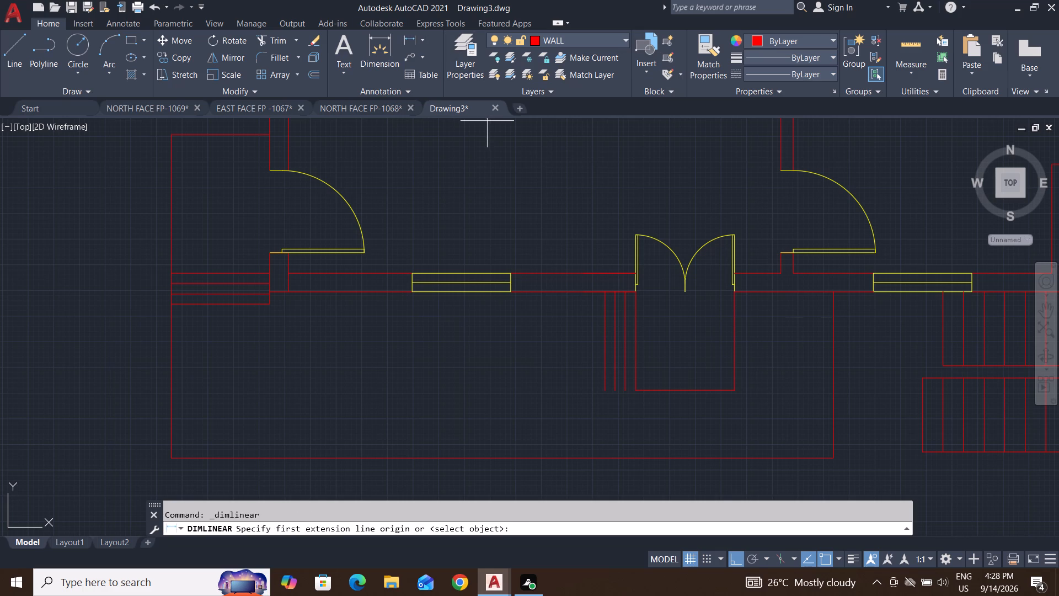
left_click(735, 295)
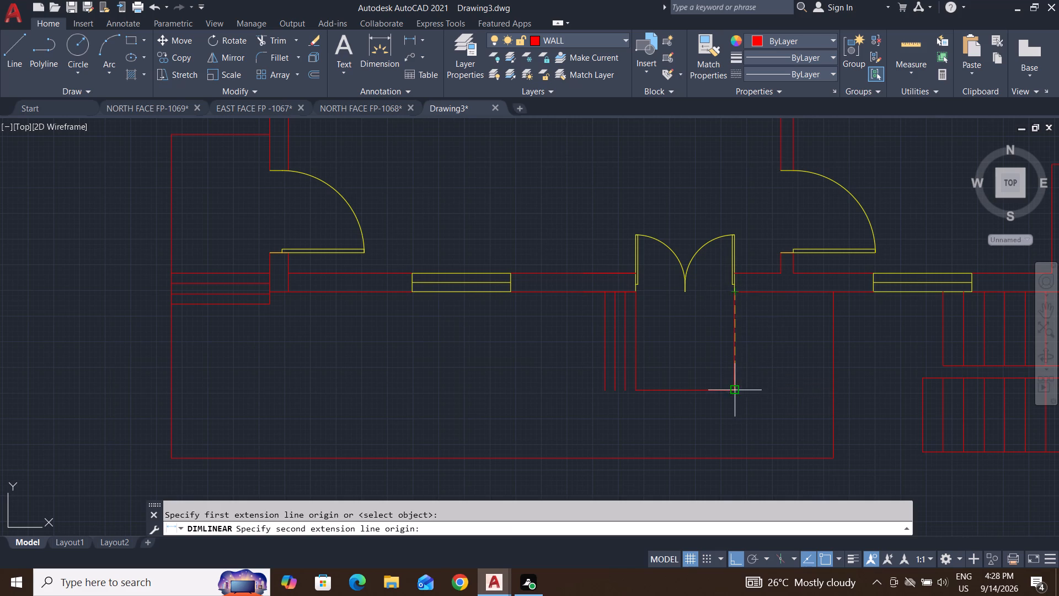
left_click(738, 391)
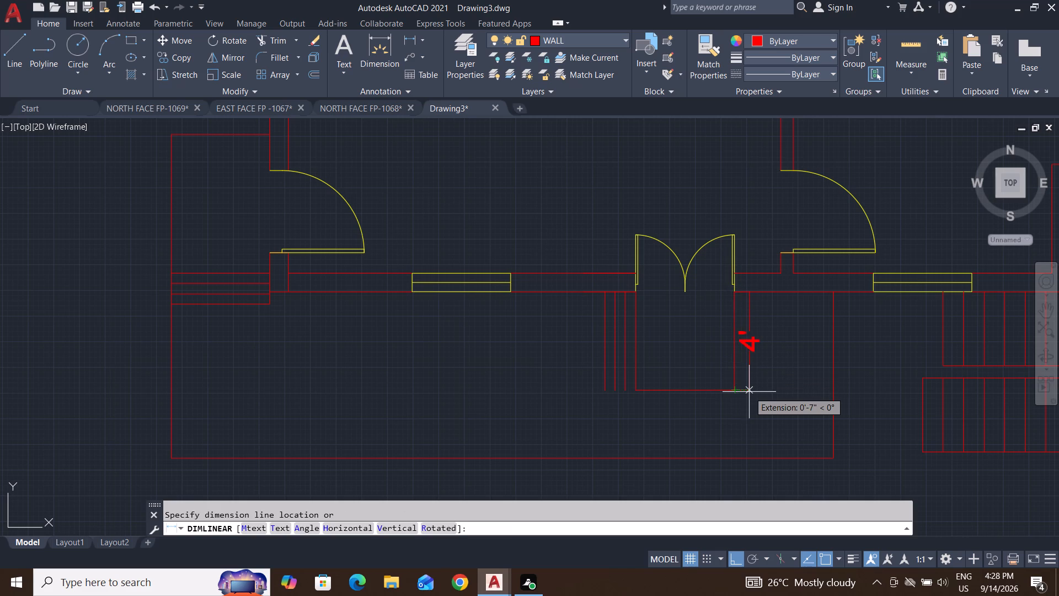
key("Escape")
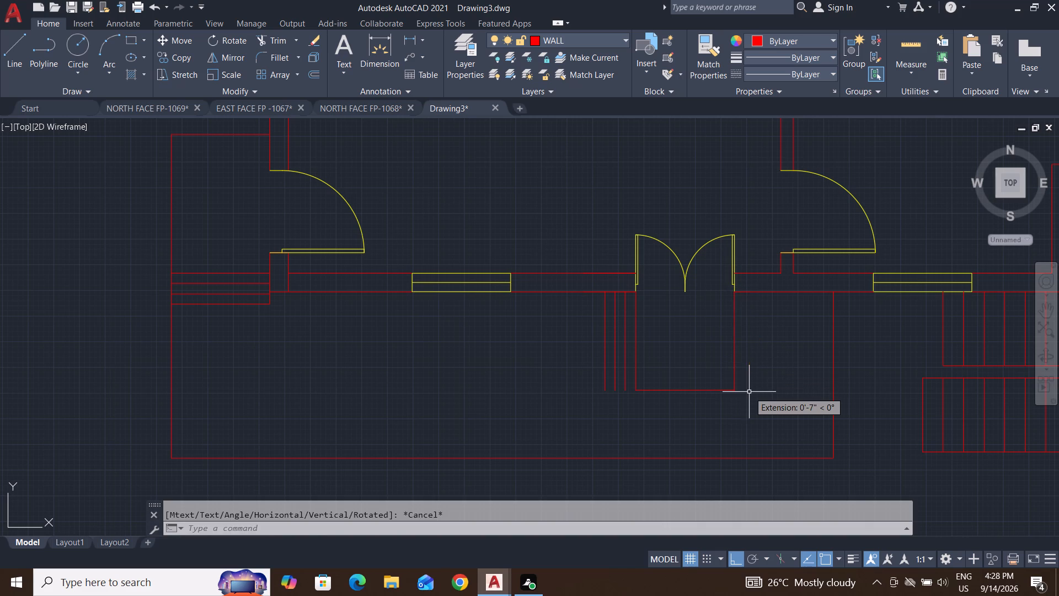
key("Escape")
key("Escape")
key("Escape")
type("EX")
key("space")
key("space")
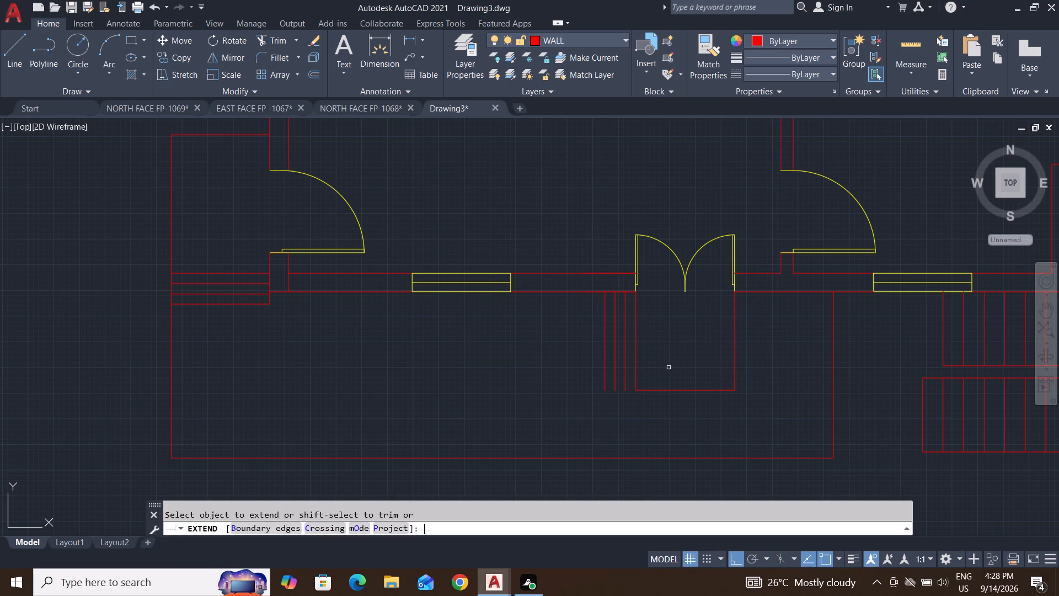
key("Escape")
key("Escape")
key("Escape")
Extend the landing's south edge west across the three new tread lines to the outermost one.
type("EX")
key("space")
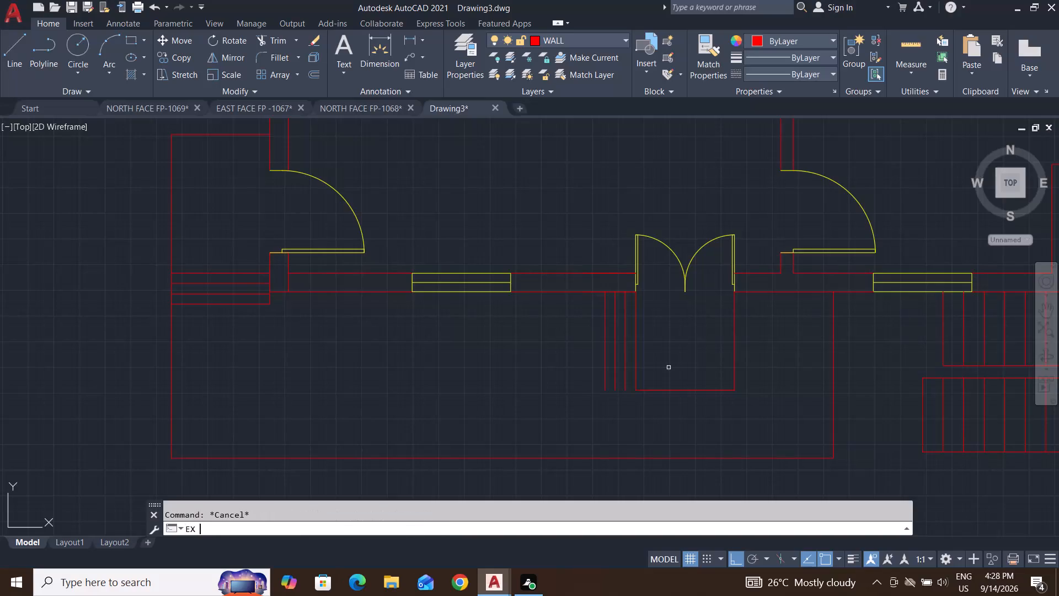
key("space")
left_click(668, 368)
left_click(629, 438)
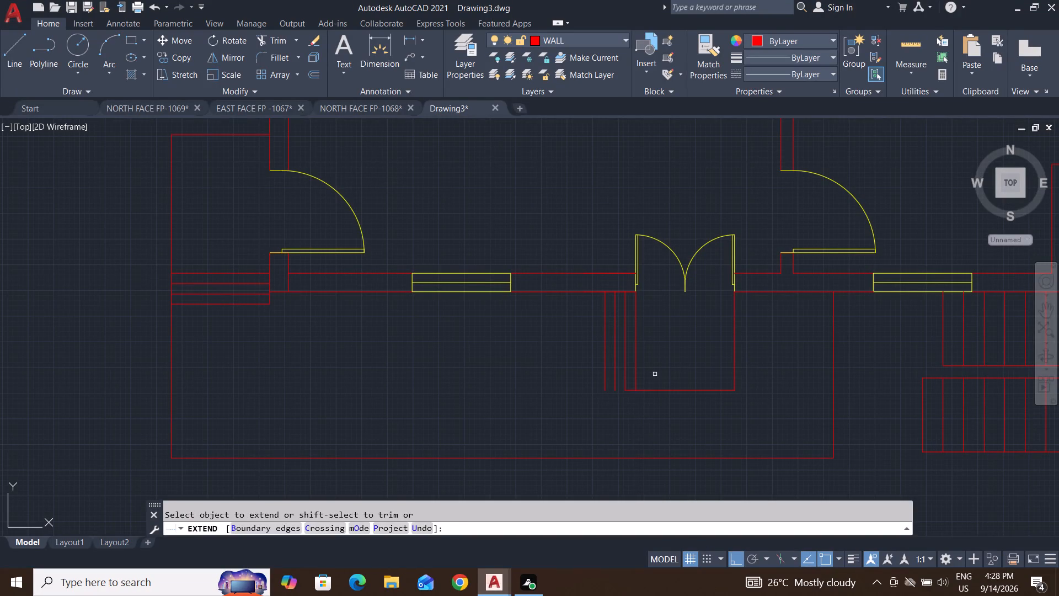
left_click(655, 375)
left_click(617, 437)
left_click(655, 372)
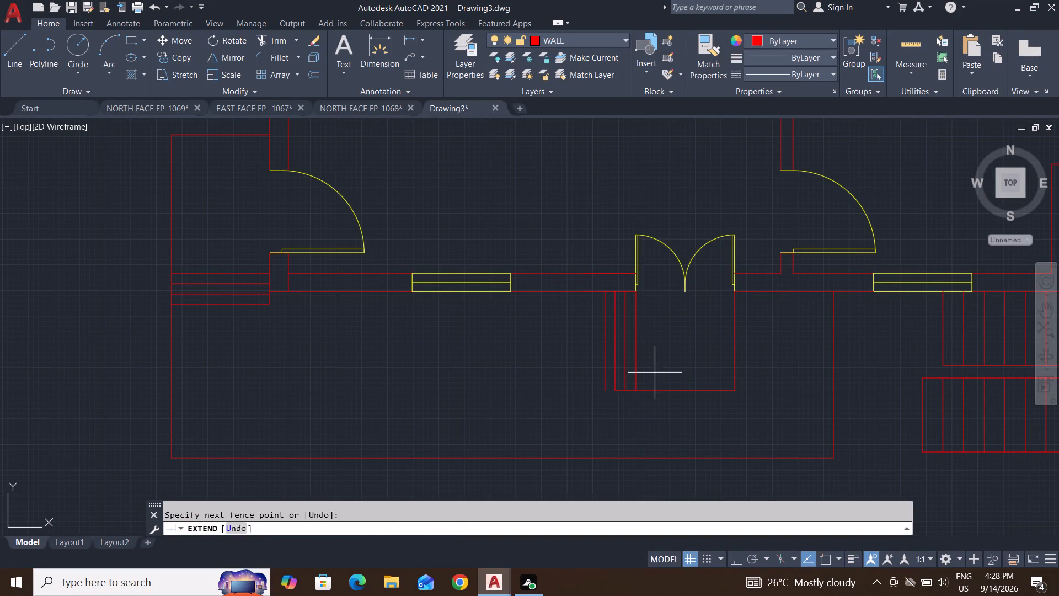
left_click(632, 422)
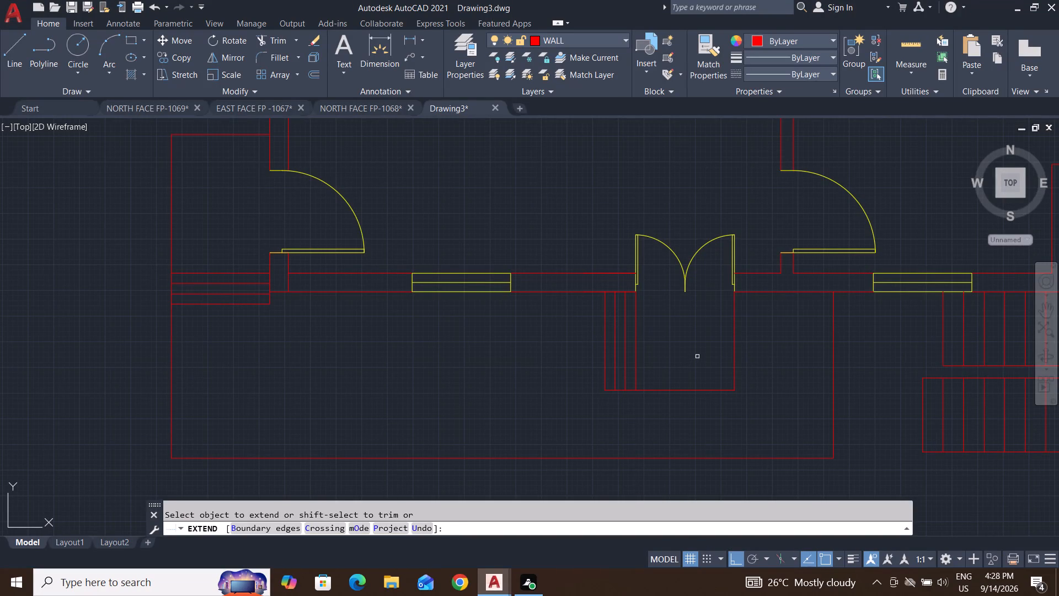
key("Escape")
key("Escape")
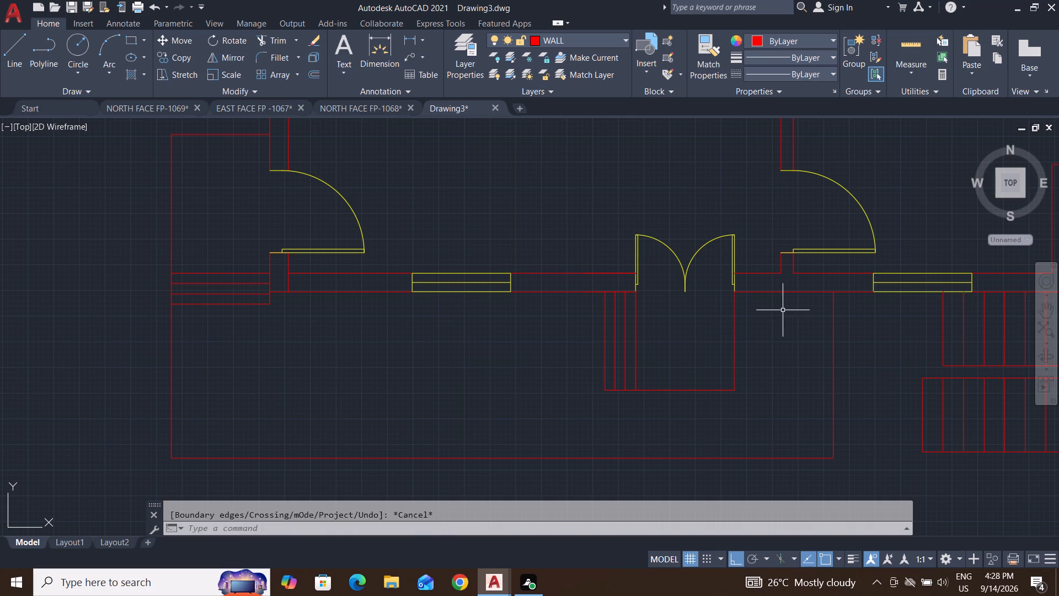
key("Escape")
Move the three new tread lines and the landing's west and east edges to the STAIR layer.
left_click(772, 321)
left_click(544, 371)
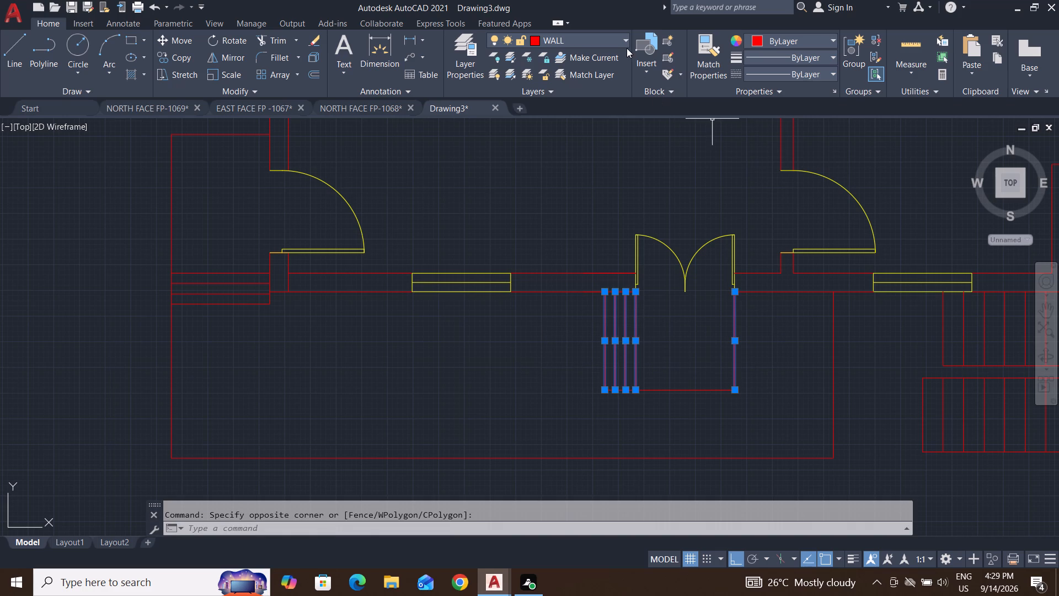
left_click(624, 39)
left_click(571, 155)
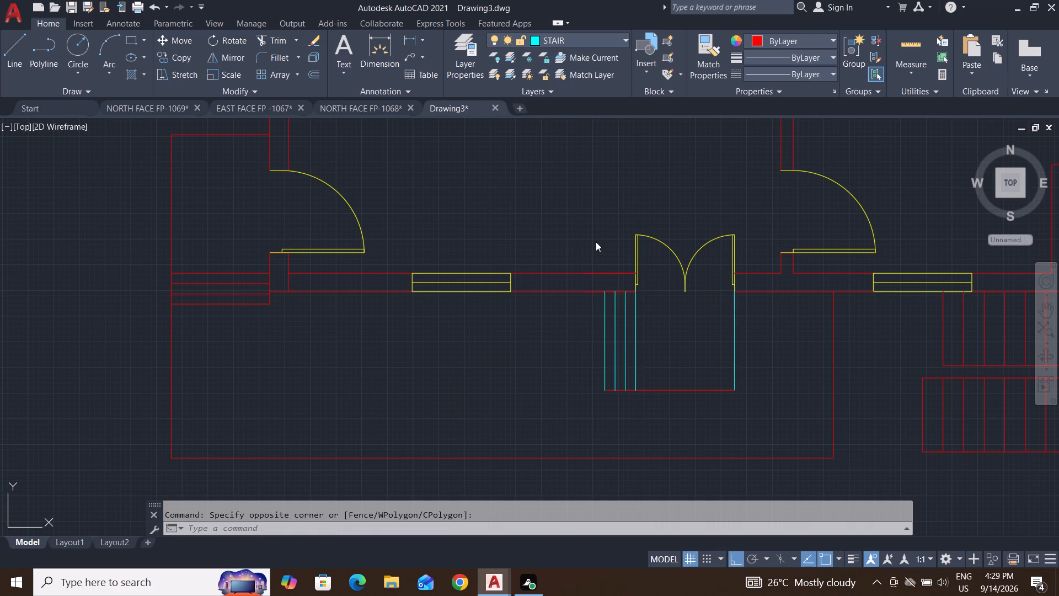
key("Escape")
key("Escape")
Move the four horizontal tread lines of the west side steps to the STAIR layer.
left_click(242, 238)
left_click(227, 345)
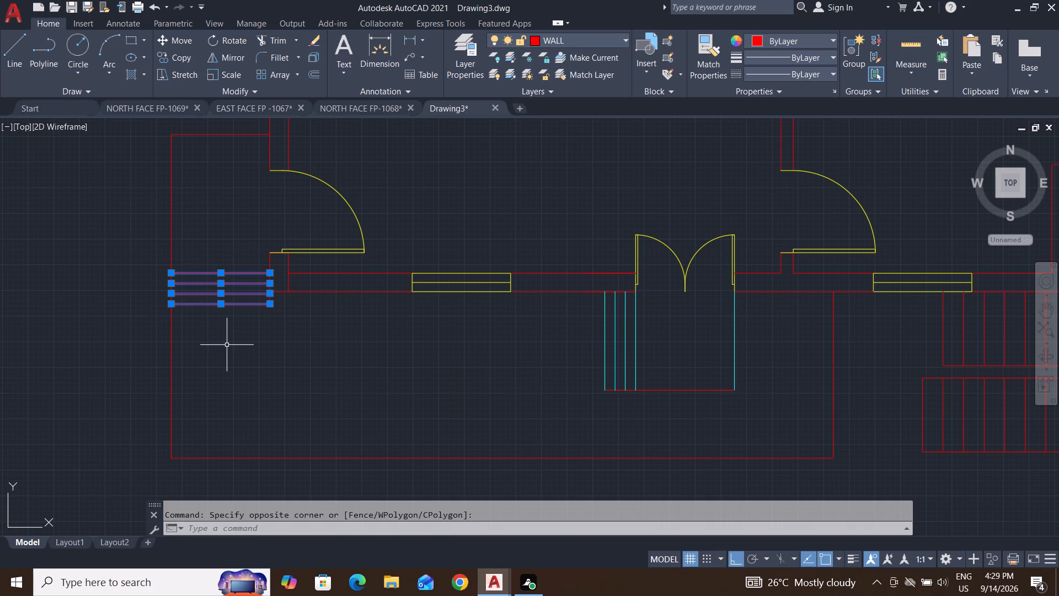
left_click(573, 42)
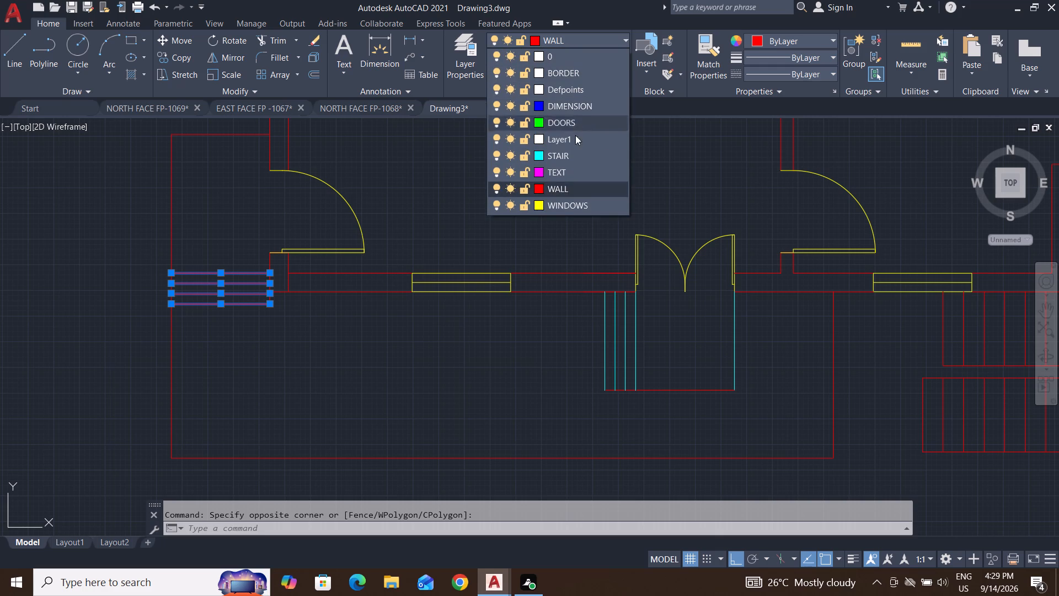
left_click(575, 158)
key("Escape")
key("Escape")
Move all vertical tread lines of both flights of the southeast staircase to the STAIR layer.
scroll(450, 403, "down", 2)
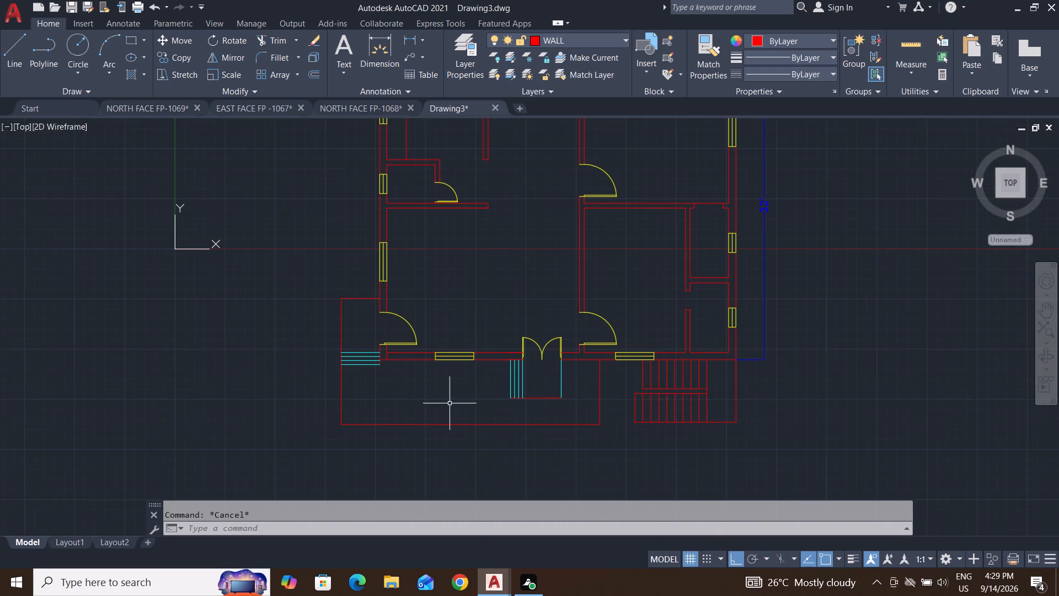
middle_click(450, 403)
scroll(731, 428, "up", 3)
left_click(656, 319)
left_click(304, 393)
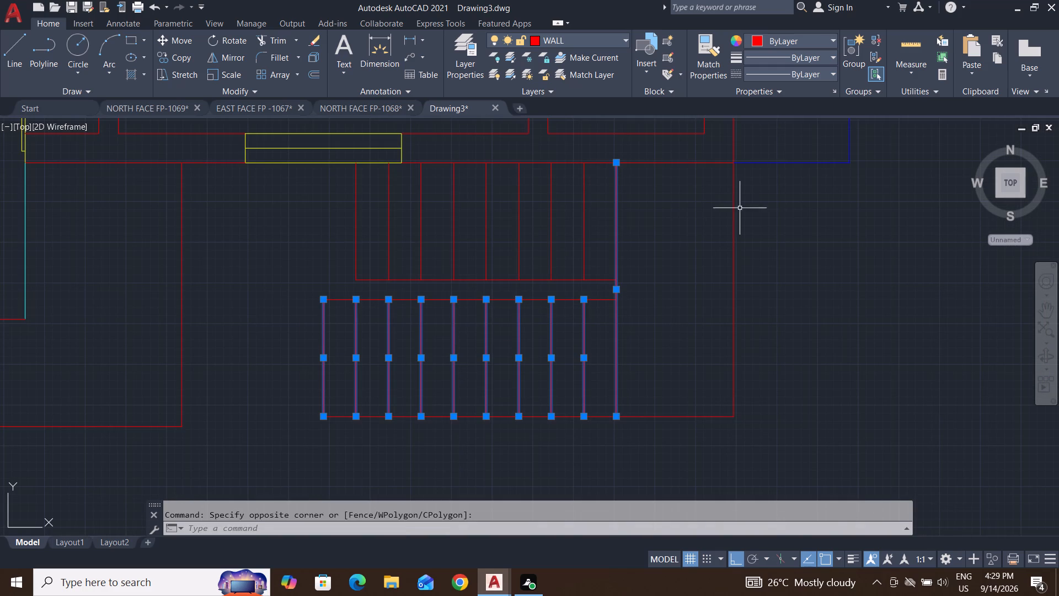
left_click_drag(600, 219, 593, 219)
left_click(287, 257)
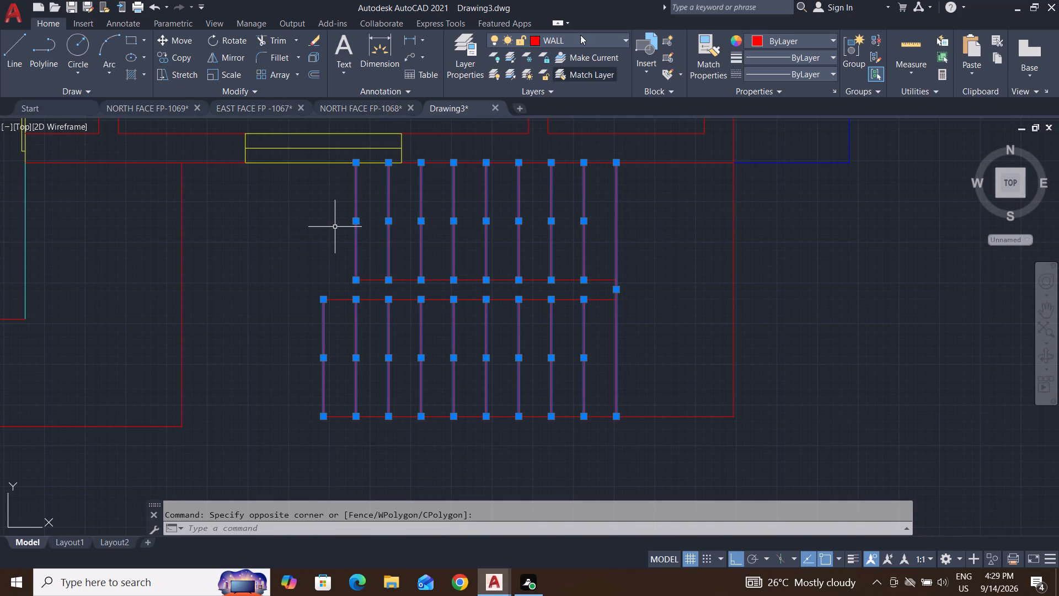
left_click(581, 34)
left_click(569, 163)
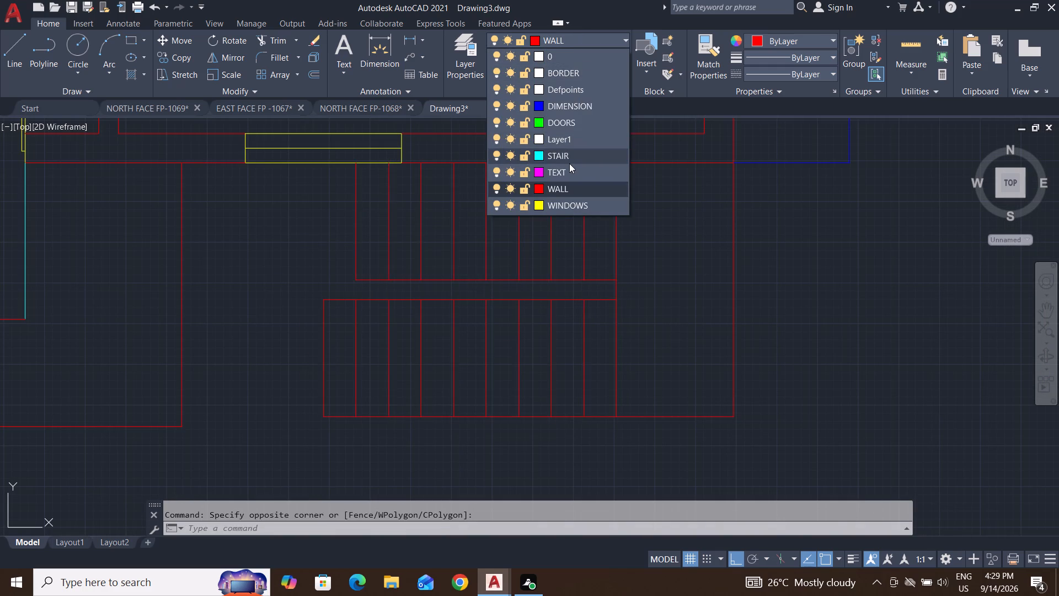
key("Escape")
key("Escape")
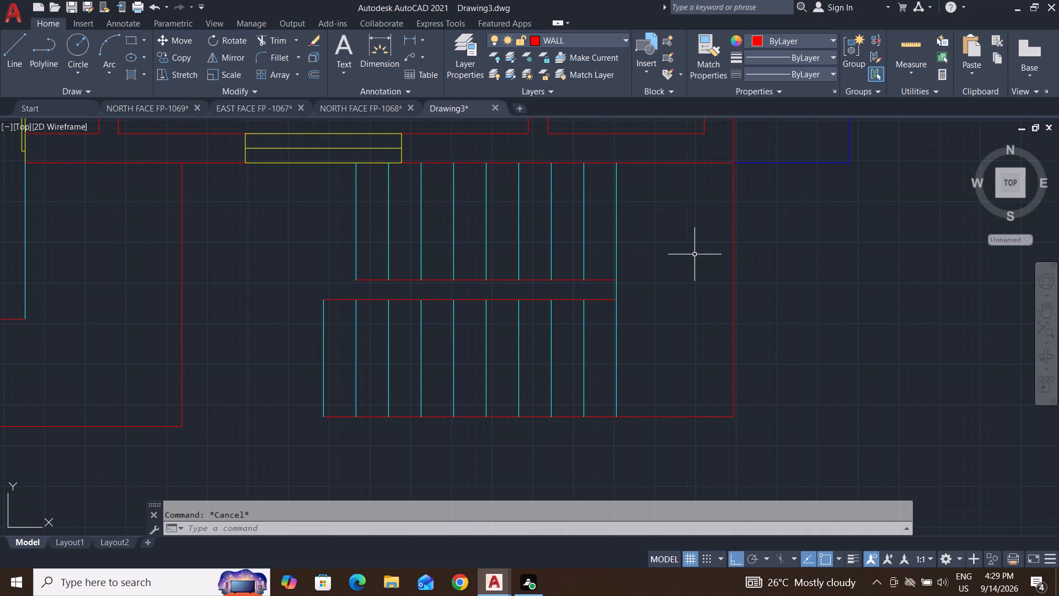
Switch to the NORTH FACE FP-1069 drawing and go to its 6'-2" x 4'-7" toilet room.
scroll(674, 240, "down", 3)
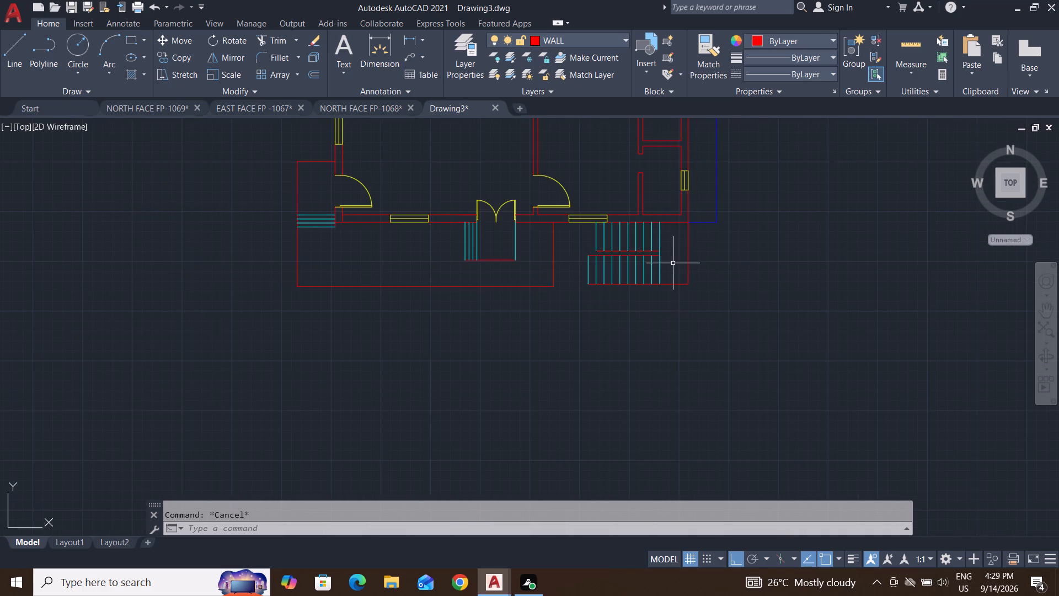
middle_click_drag(672, 273, 672, 449)
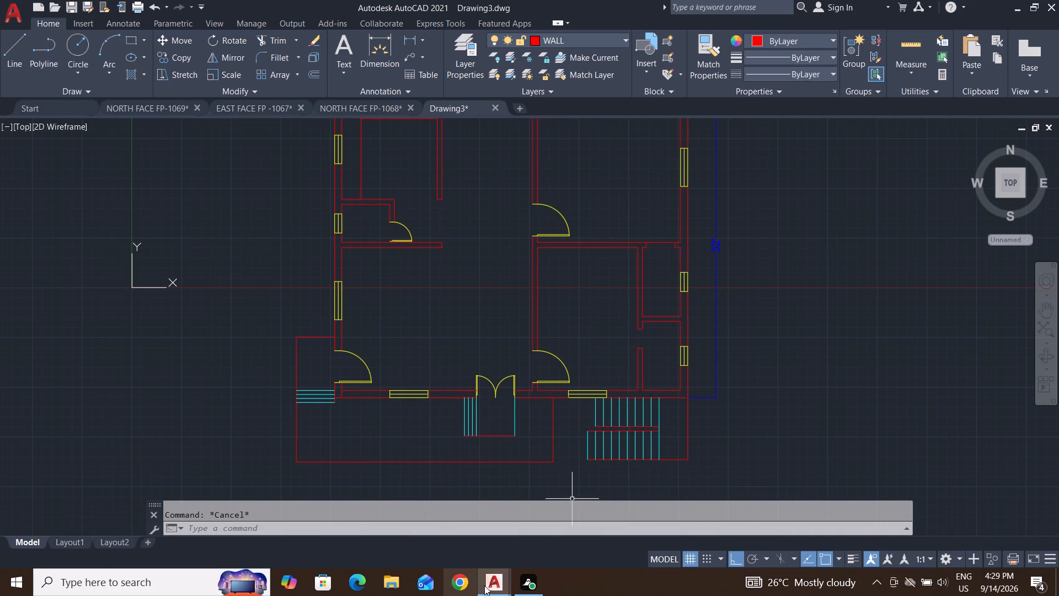
left_click(493, 583)
left_click(304, 540)
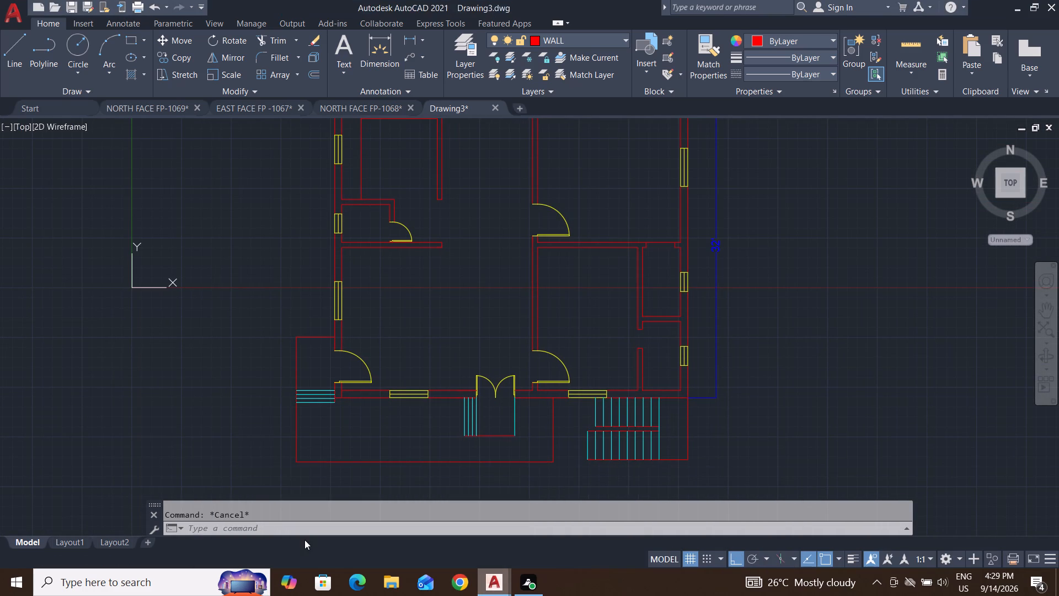
scroll(552, 292, "up", 4)
middle_click_drag(381, 419, 380, 419)
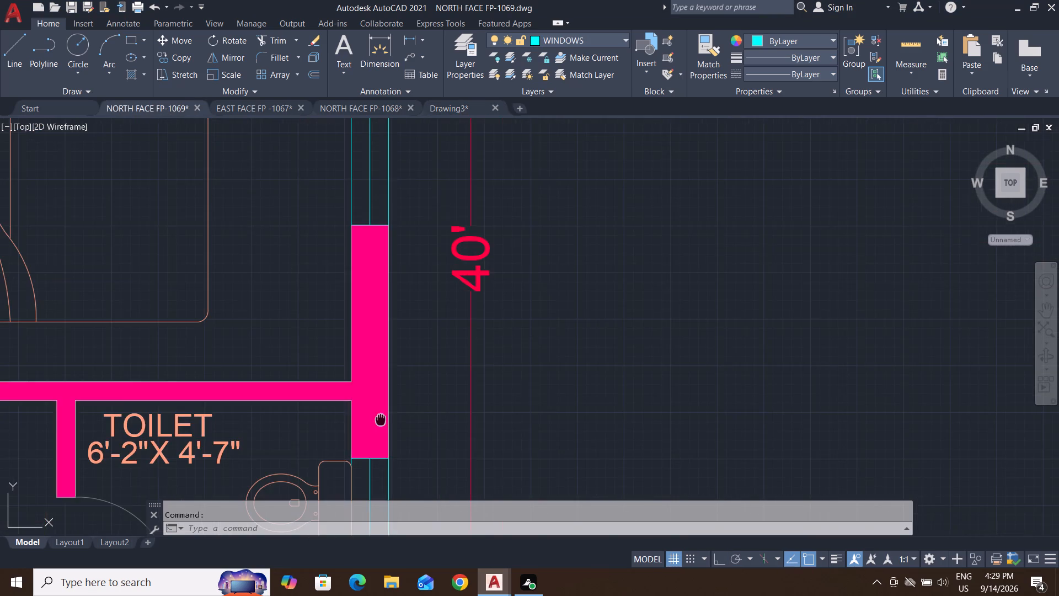
middle_click_drag(380, 419, 535, 217)
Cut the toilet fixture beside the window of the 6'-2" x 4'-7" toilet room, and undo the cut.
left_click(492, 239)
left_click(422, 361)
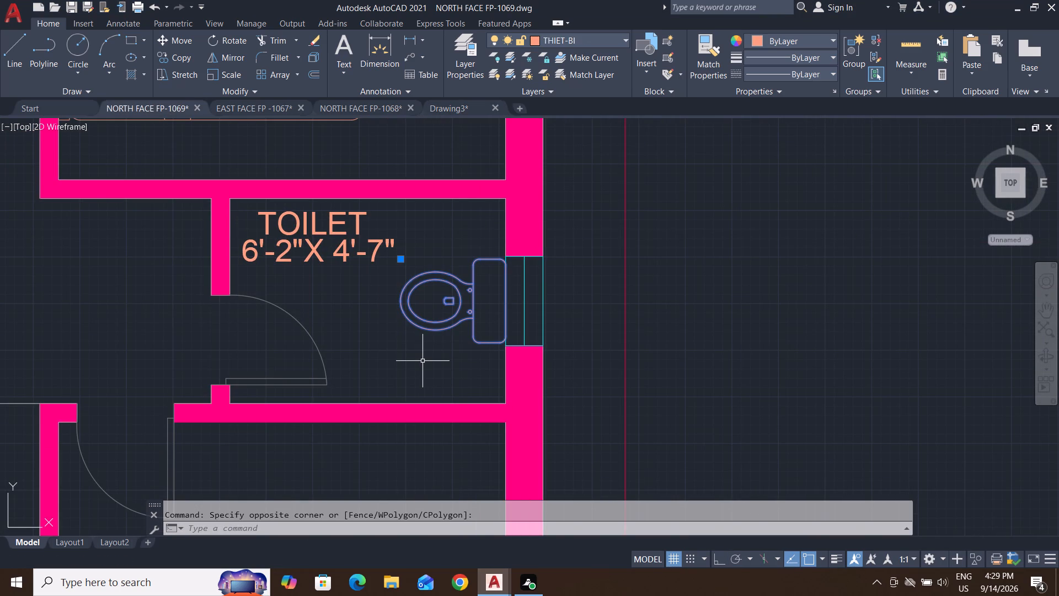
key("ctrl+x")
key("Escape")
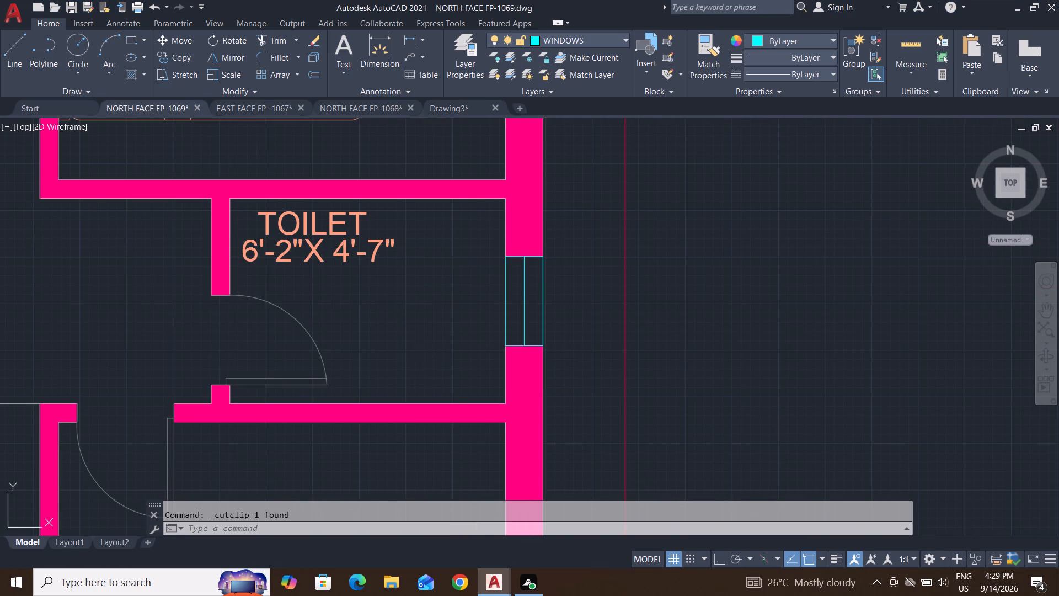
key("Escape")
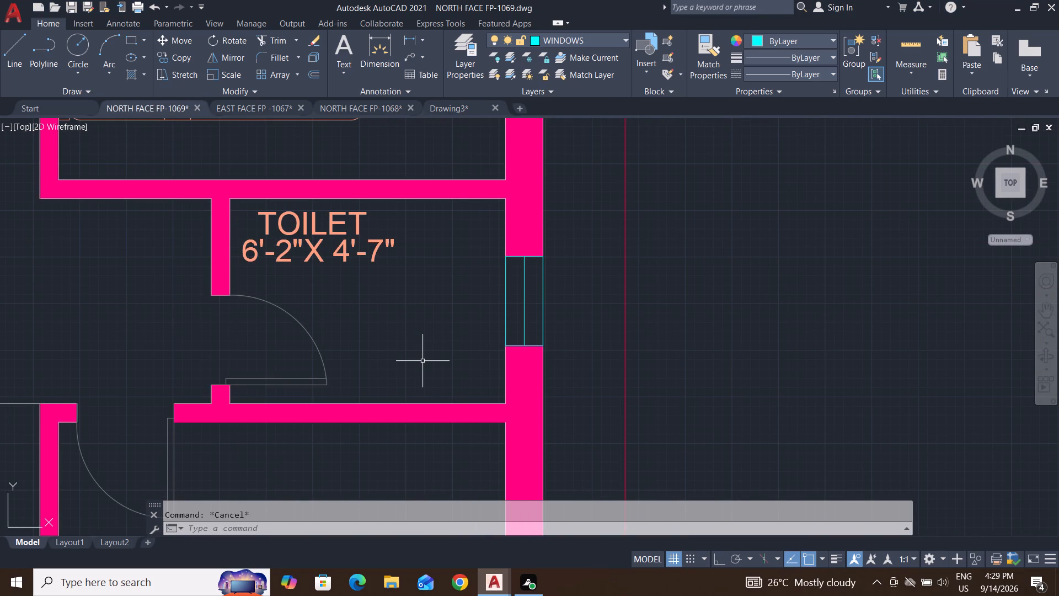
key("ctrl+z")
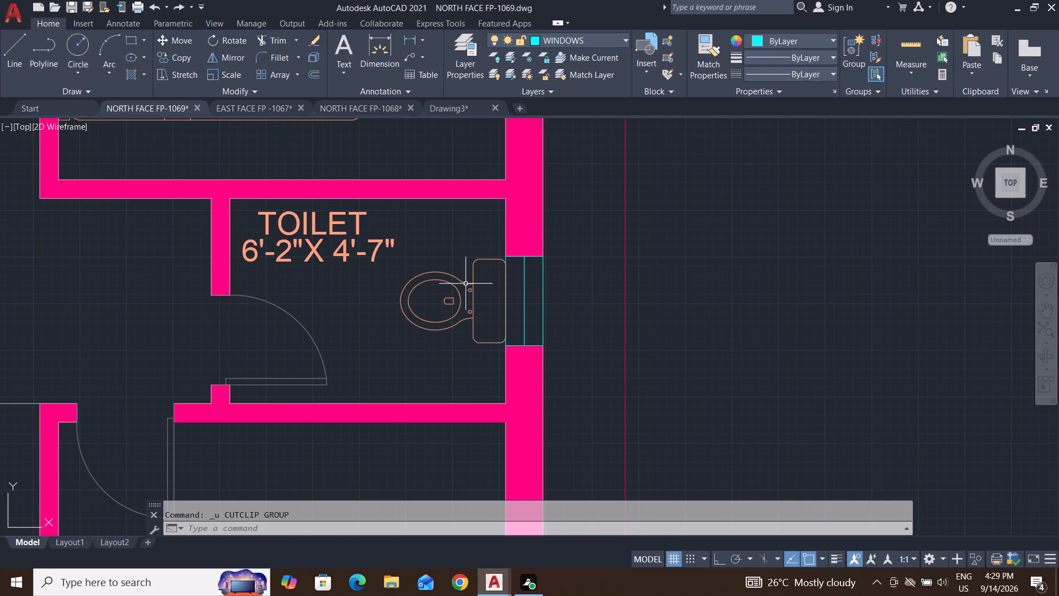
Copy the toilet fixture in the 6'-2" x 4'-7" toilet room to the clipboard.
left_click(499, 231)
left_click(416, 354)
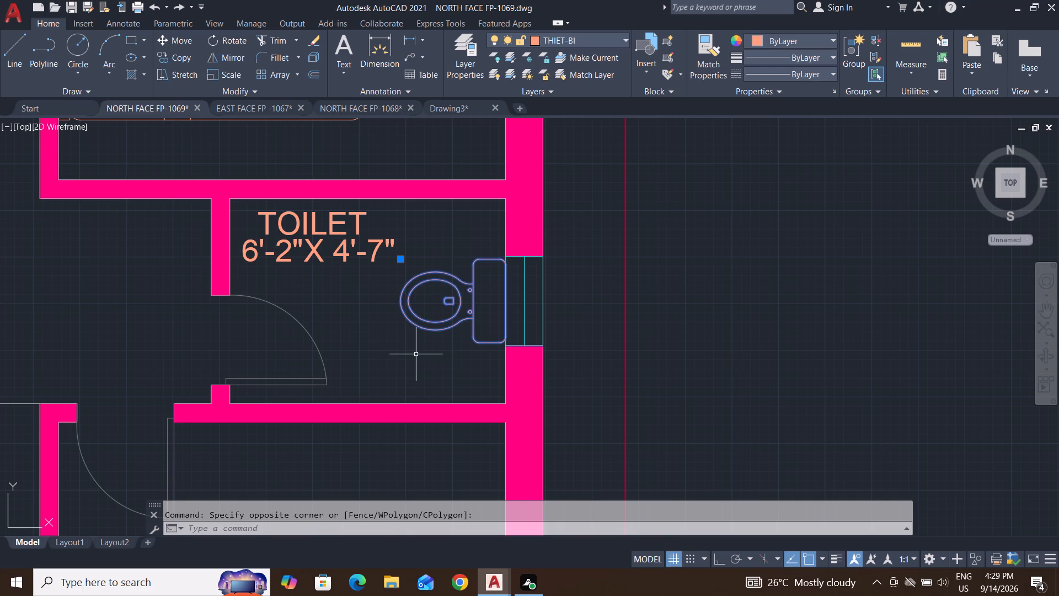
key("ctrl+c")
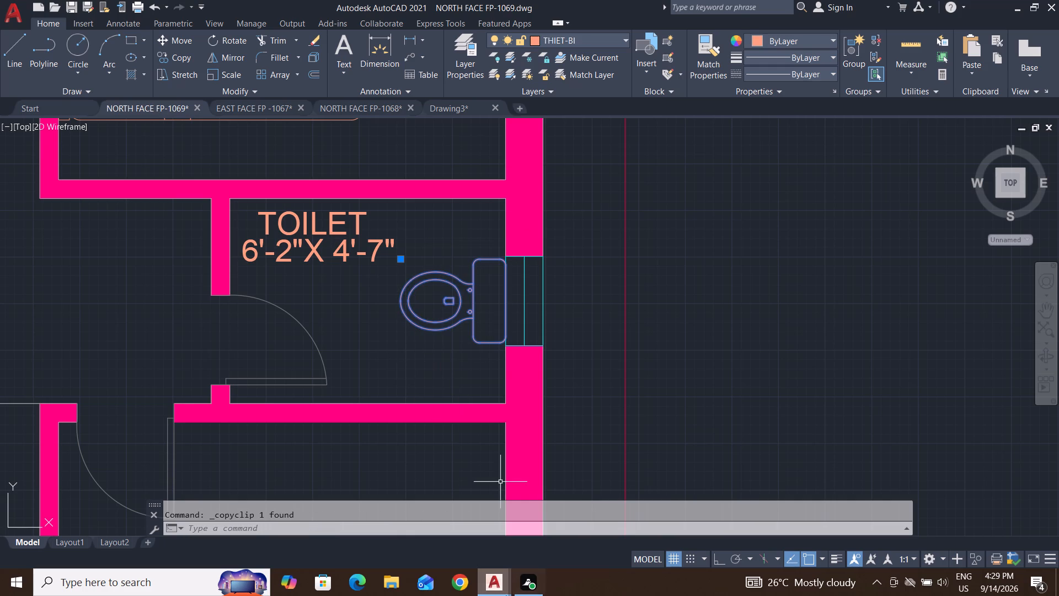
Switch to Drawing3 and paste the copied toilet fixture into the southeast toilet room.
left_click(488, 589)
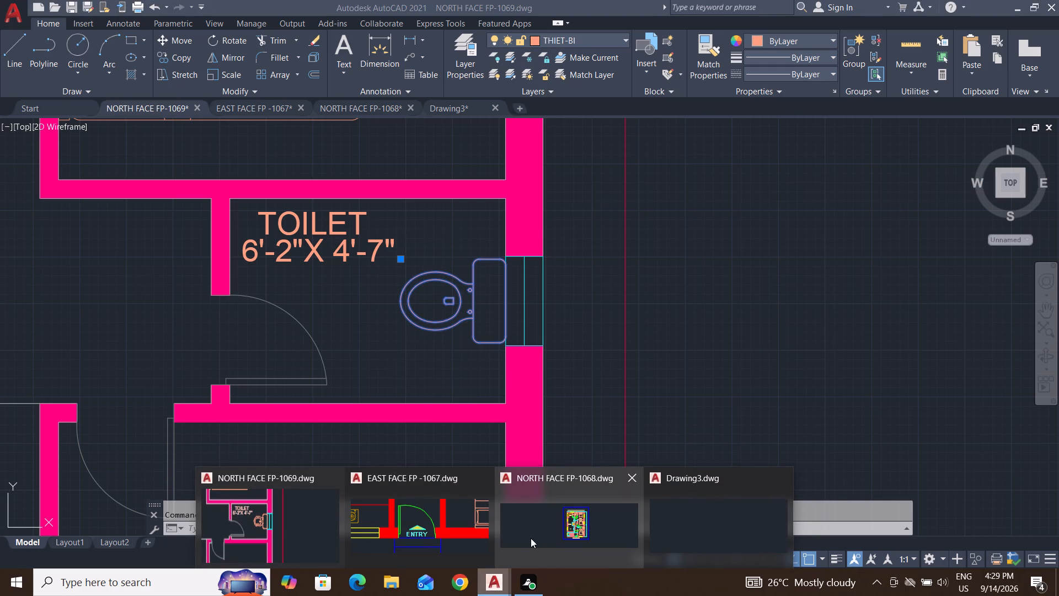
left_click(546, 534)
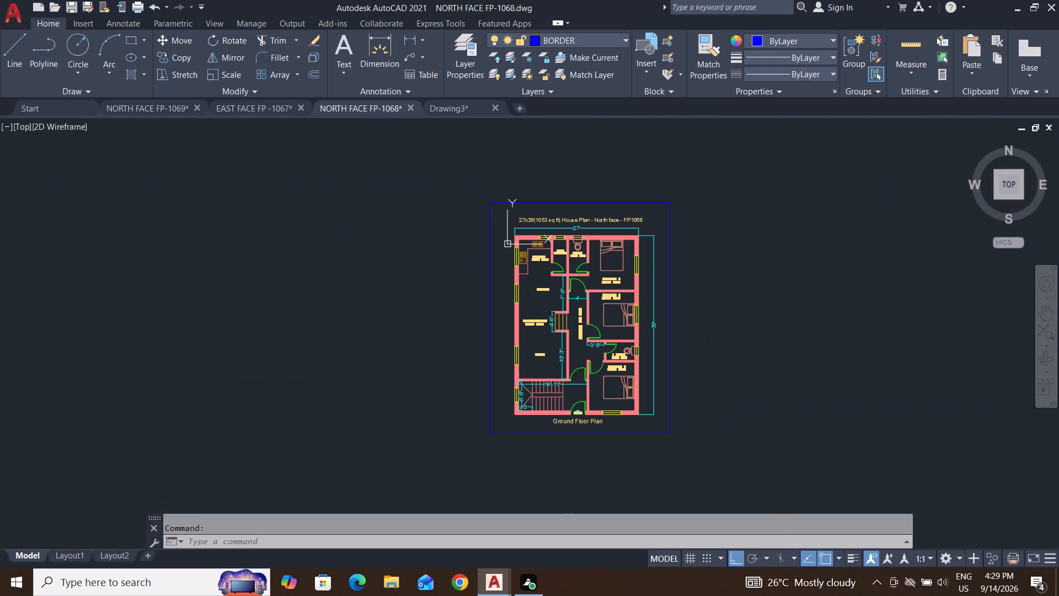
scroll(655, 342, "up", 1)
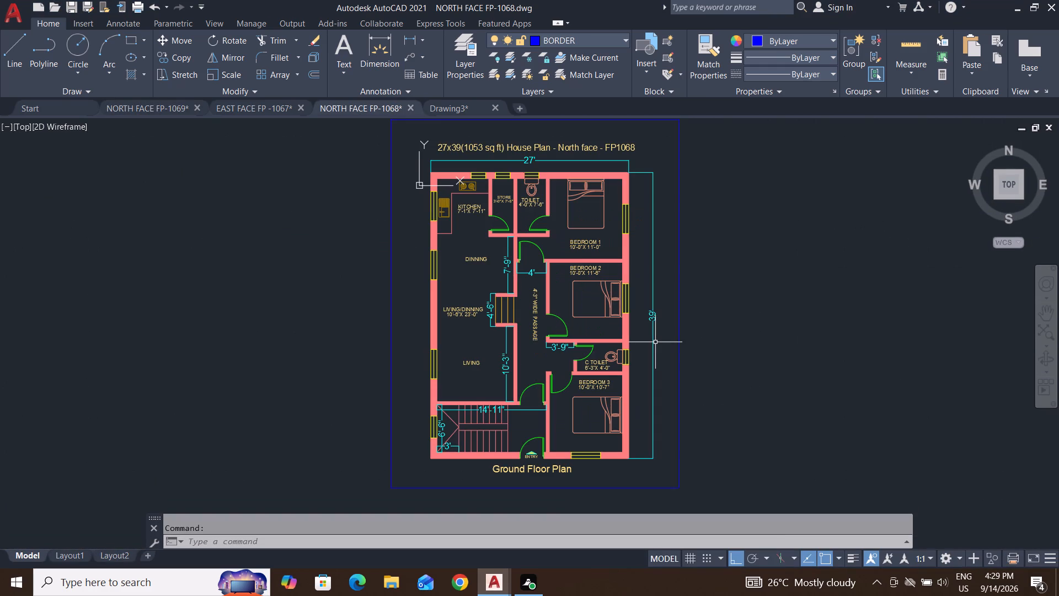
left_click(493, 579)
left_click(454, 547)
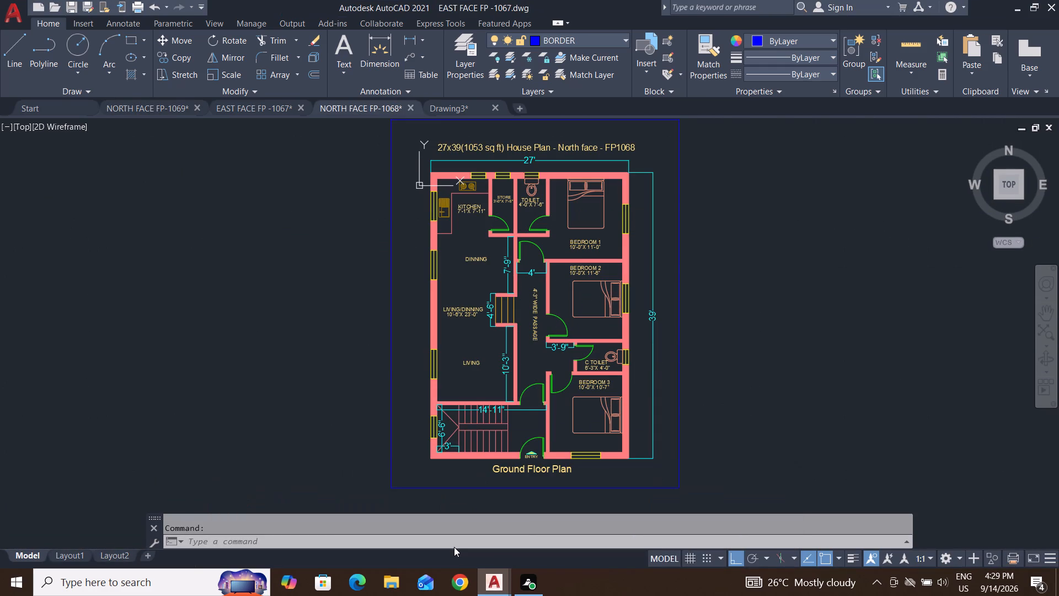
scroll(504, 434, "down", 5)
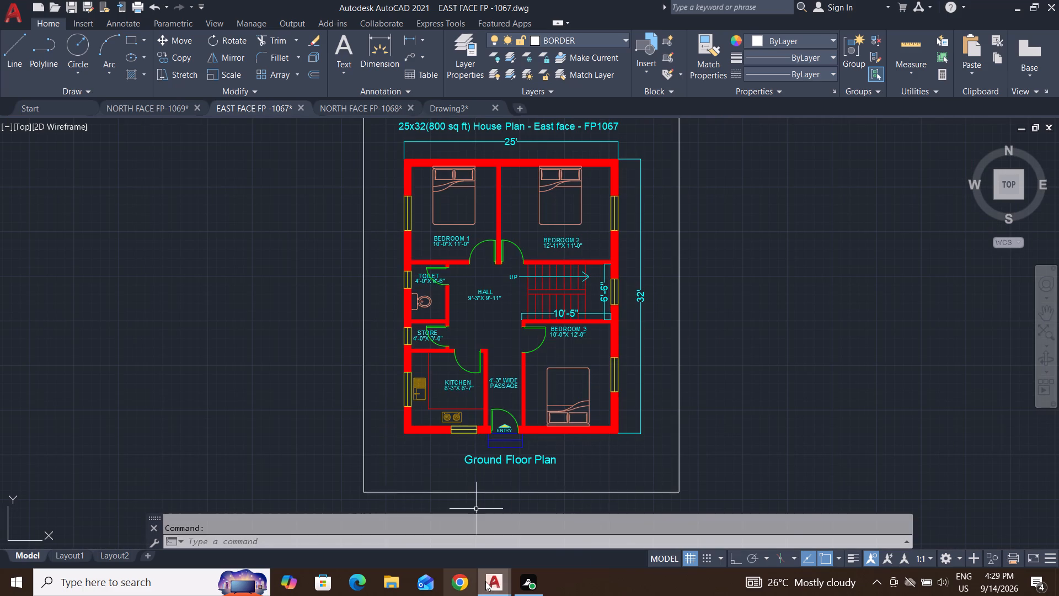
left_click(501, 587)
left_click(723, 521)
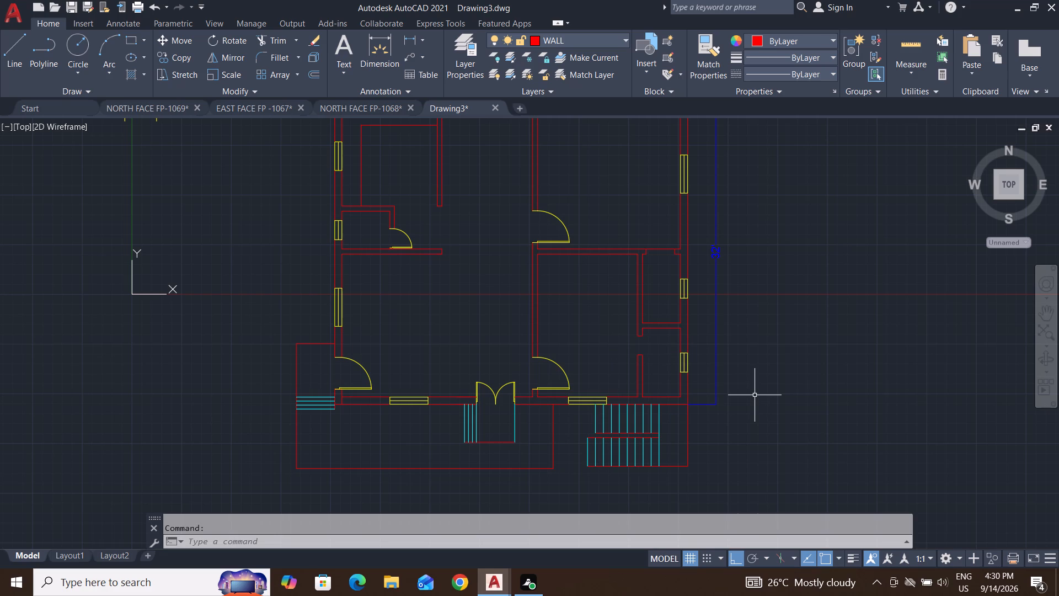
key("ctrl+v")
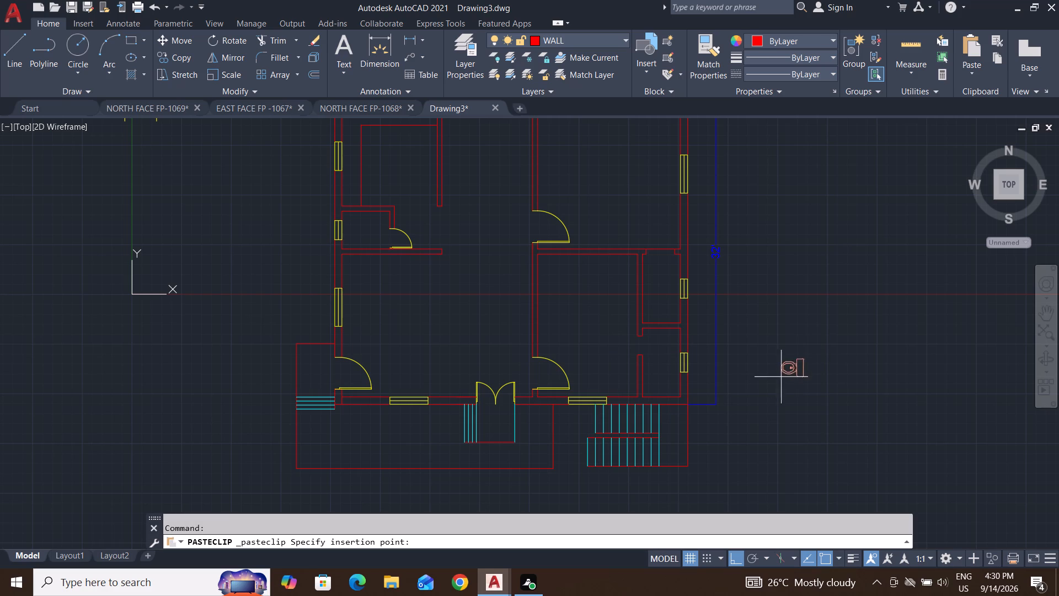
scroll(655, 390, "up", 3)
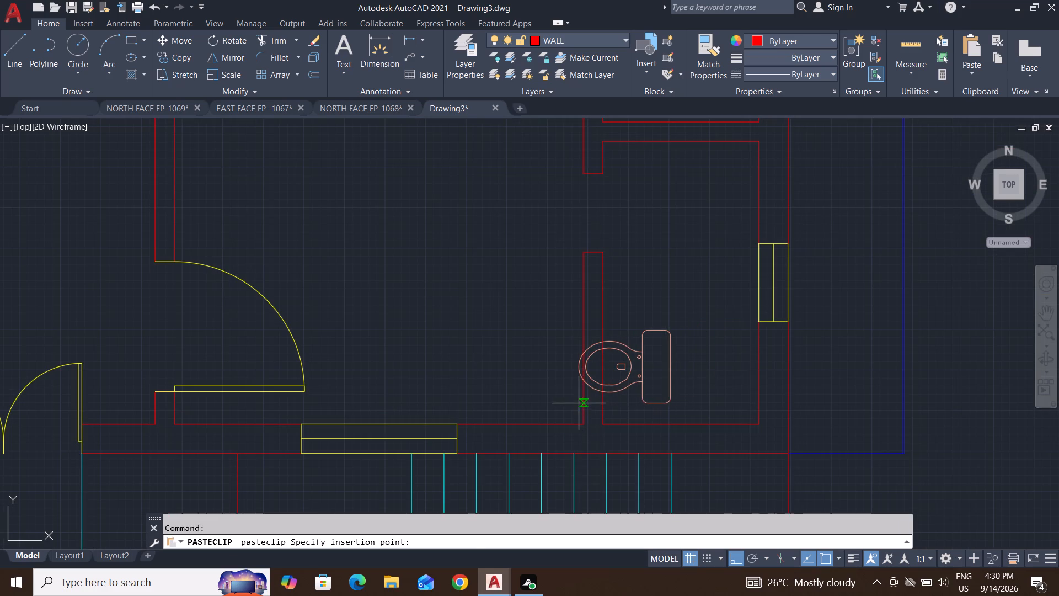
left_click(579, 403)
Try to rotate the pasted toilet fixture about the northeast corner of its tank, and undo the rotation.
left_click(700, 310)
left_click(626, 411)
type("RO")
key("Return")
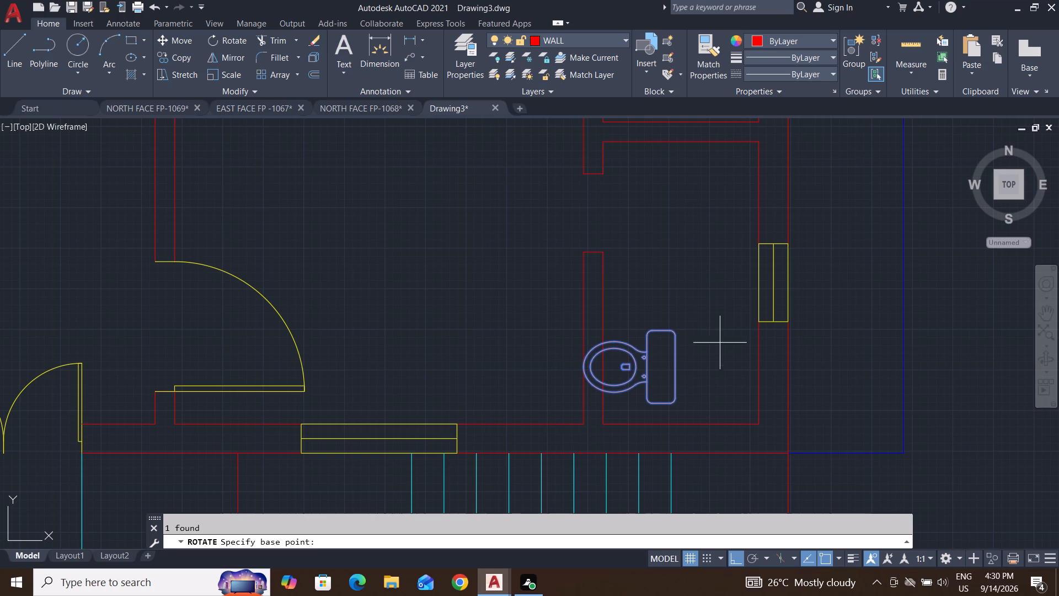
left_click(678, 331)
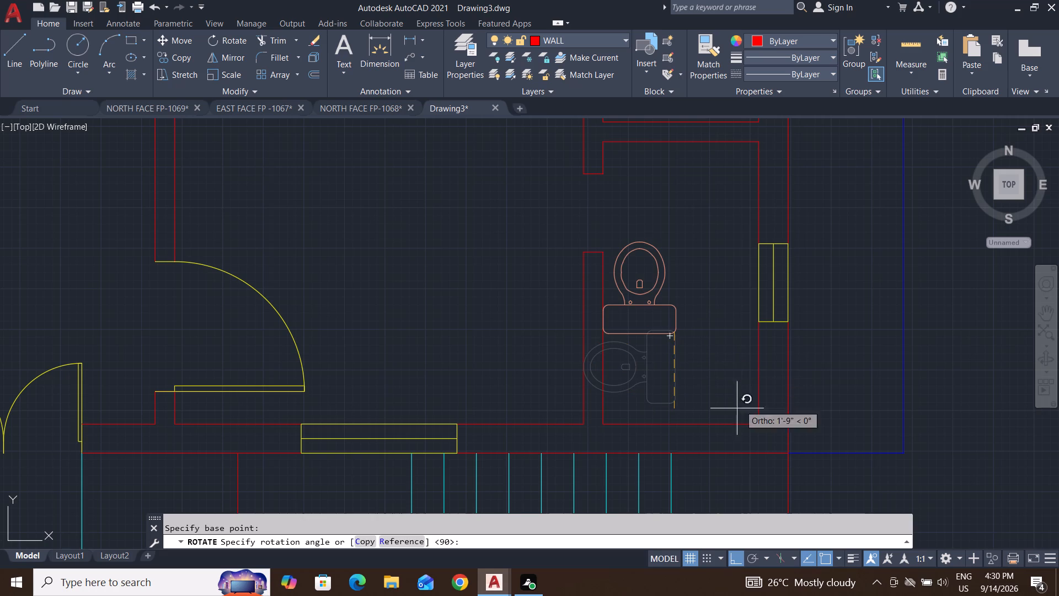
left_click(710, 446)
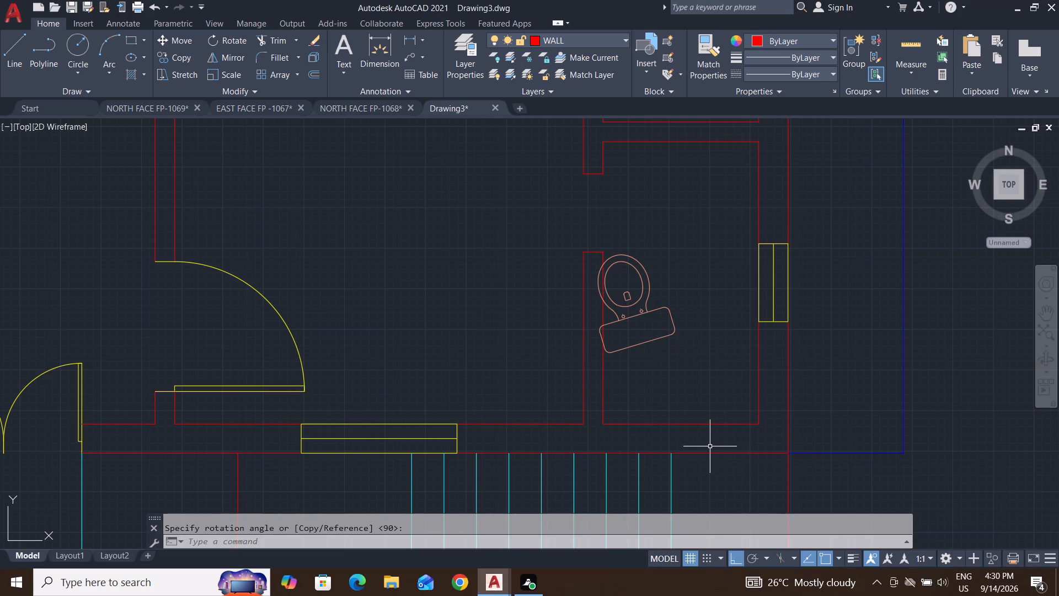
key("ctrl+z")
Rotate the toilet fixture by 270° about the northeast corner of its tank, so the tank faces south.
left_click(699, 310)
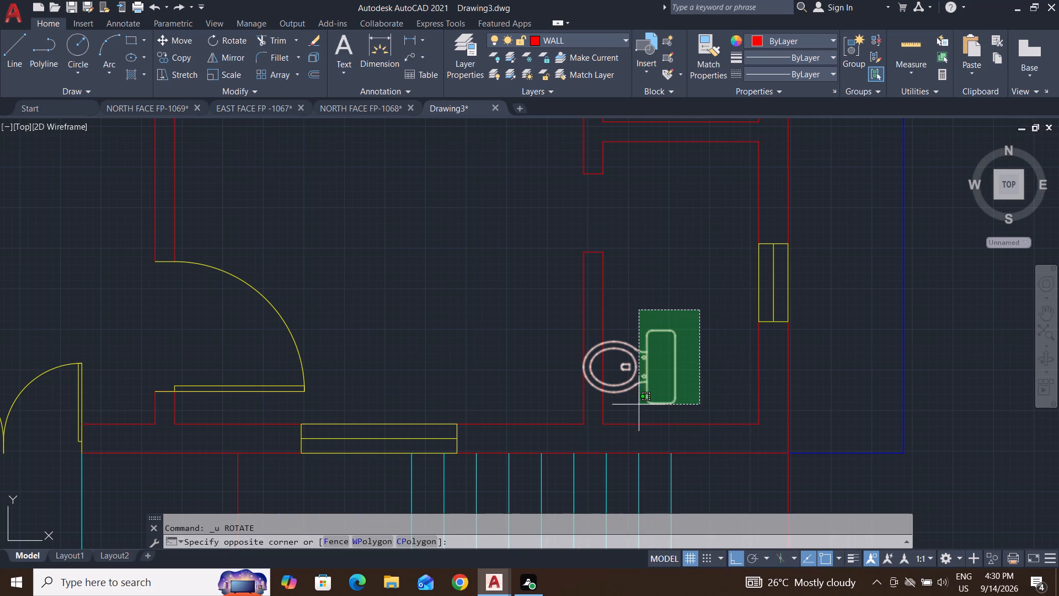
left_click(629, 419)
type("RO")
key("Return")
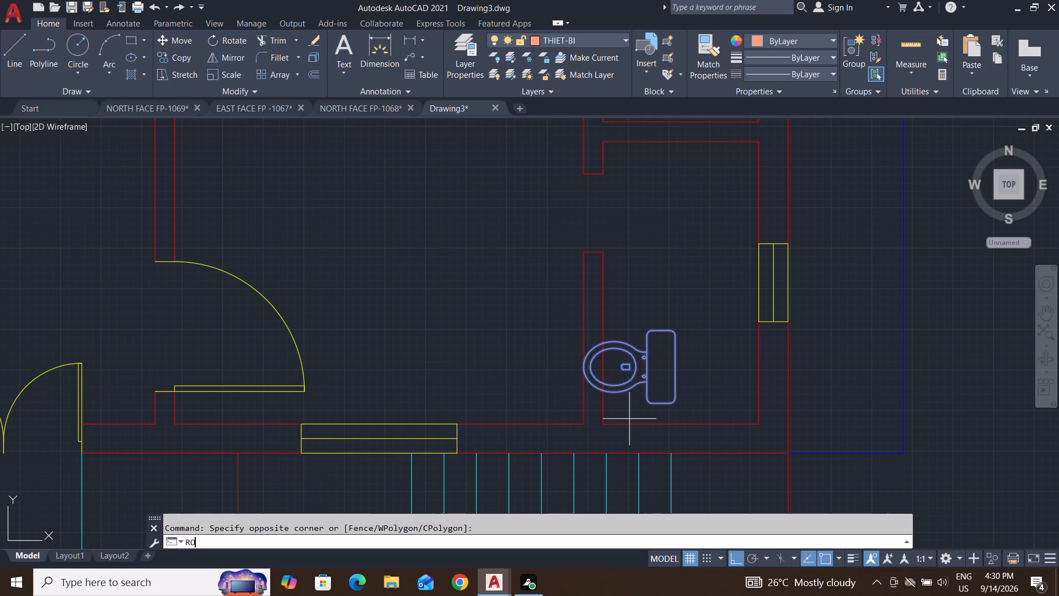
left_click(673, 328)
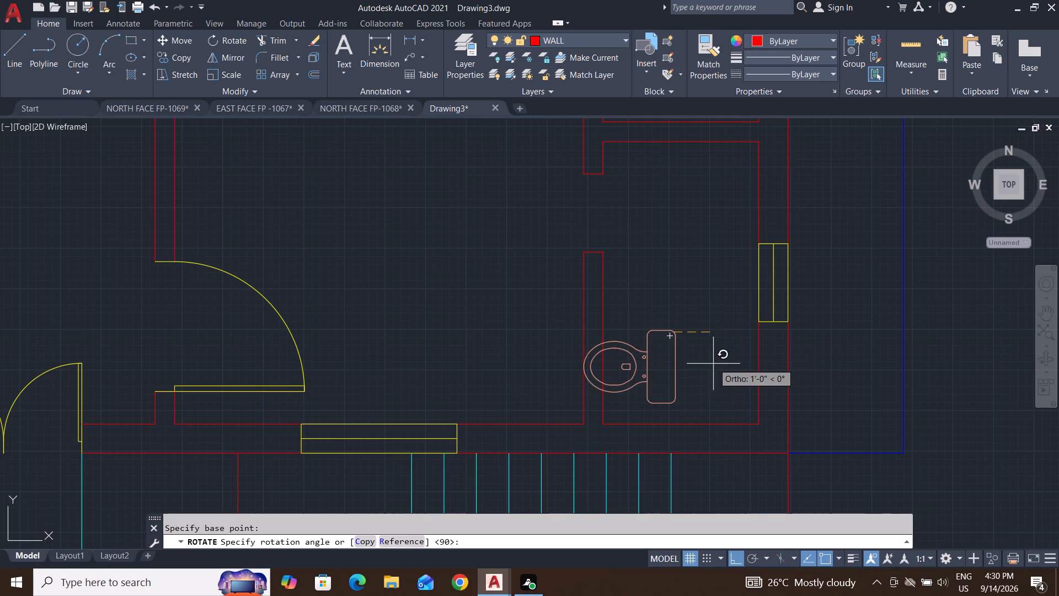
left_click(659, 440)
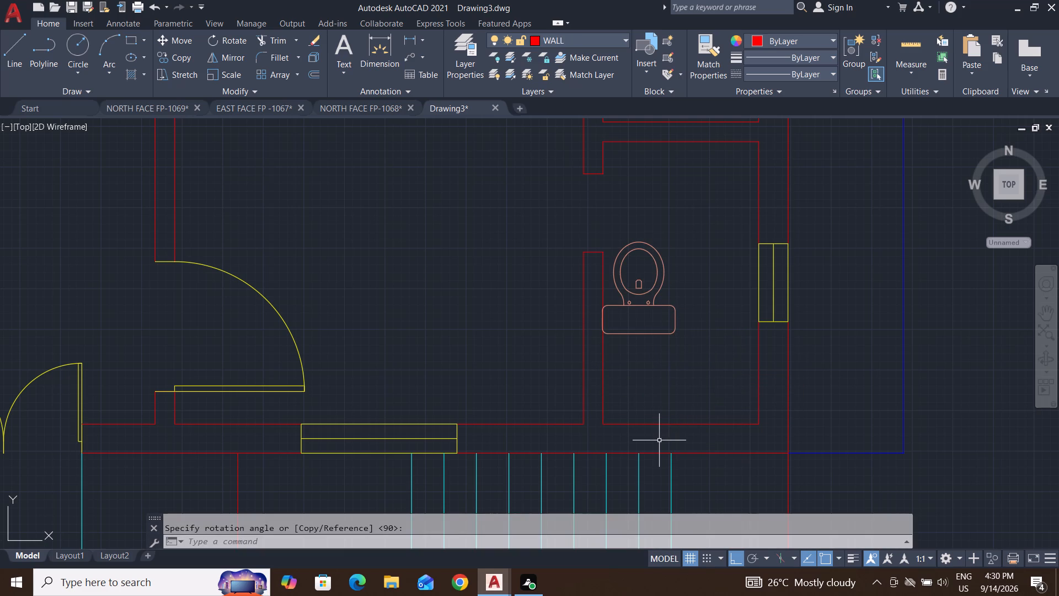
Turn off Ortho and move the toilet fixture by the midpoint of its tank's back edge onto the toilet room's south wall.
left_click(694, 218)
left_click(619, 382)
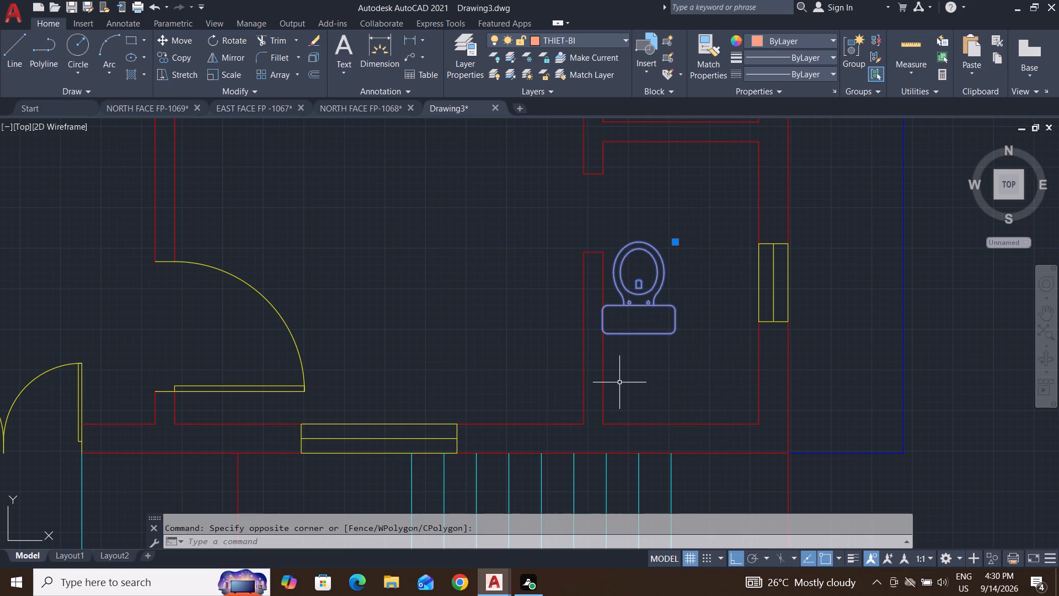
key("m")
key("Return")
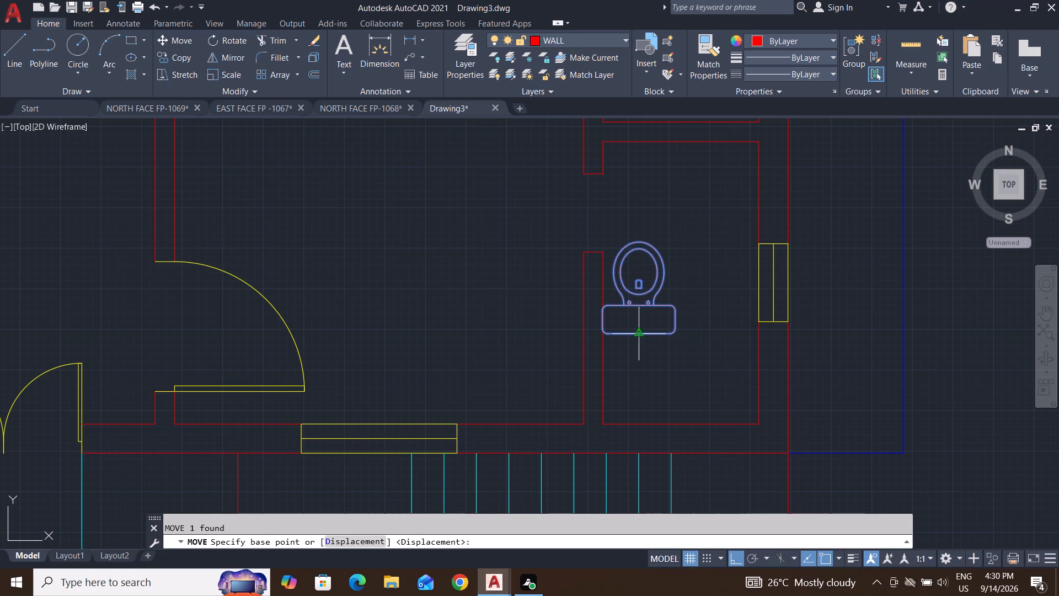
left_click(640, 334)
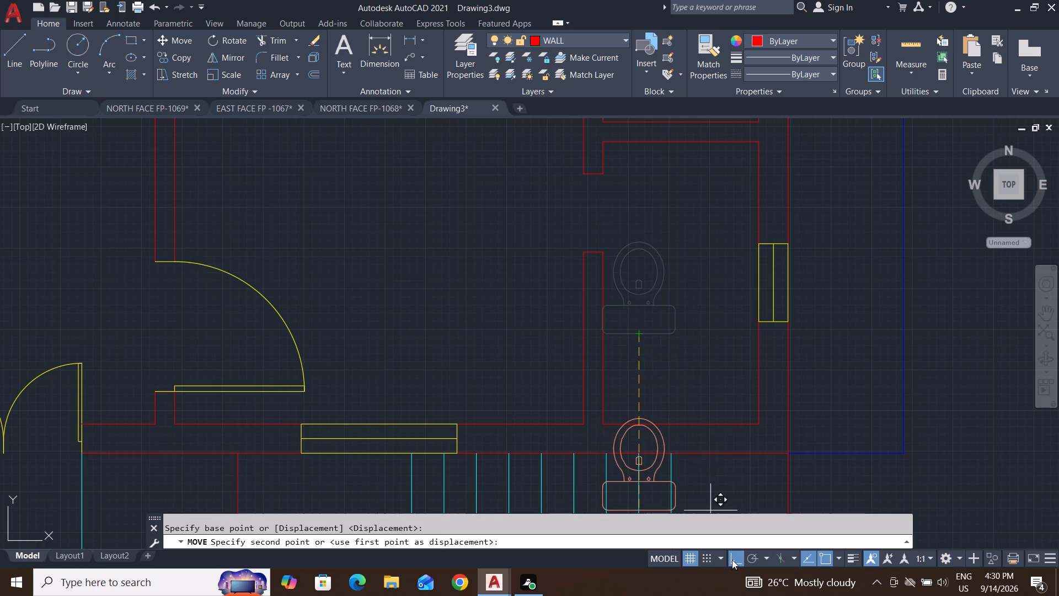
left_click(732, 561)
left_click(680, 429)
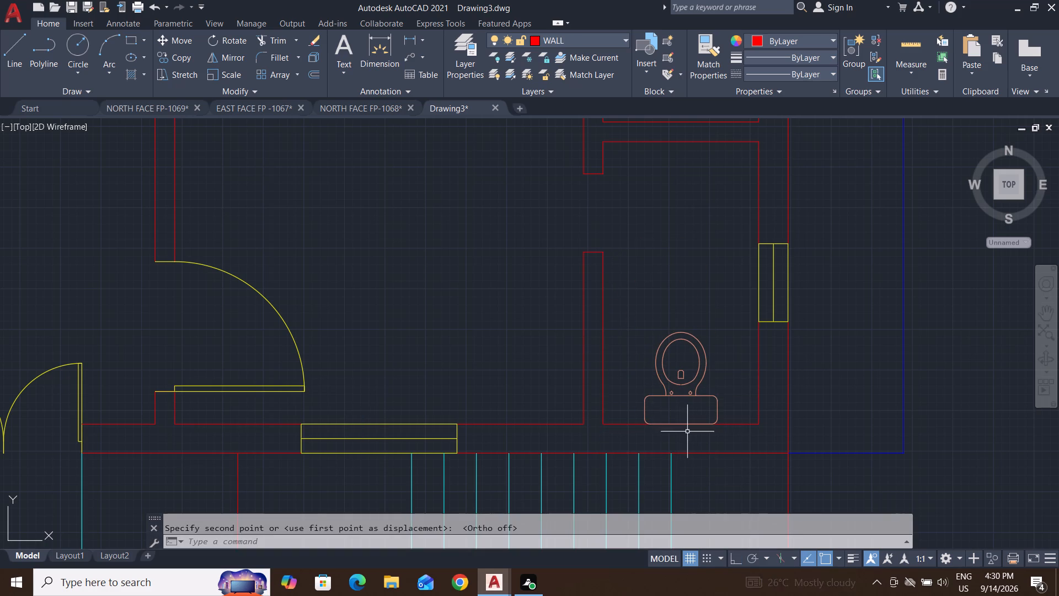
scroll(710, 431, "down", 2)
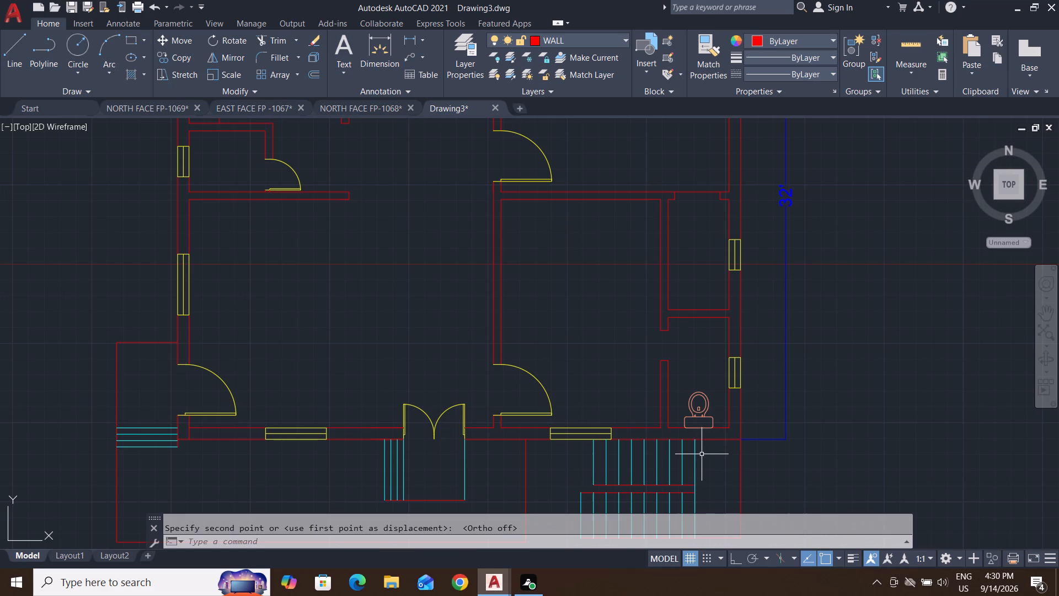
key("Escape")
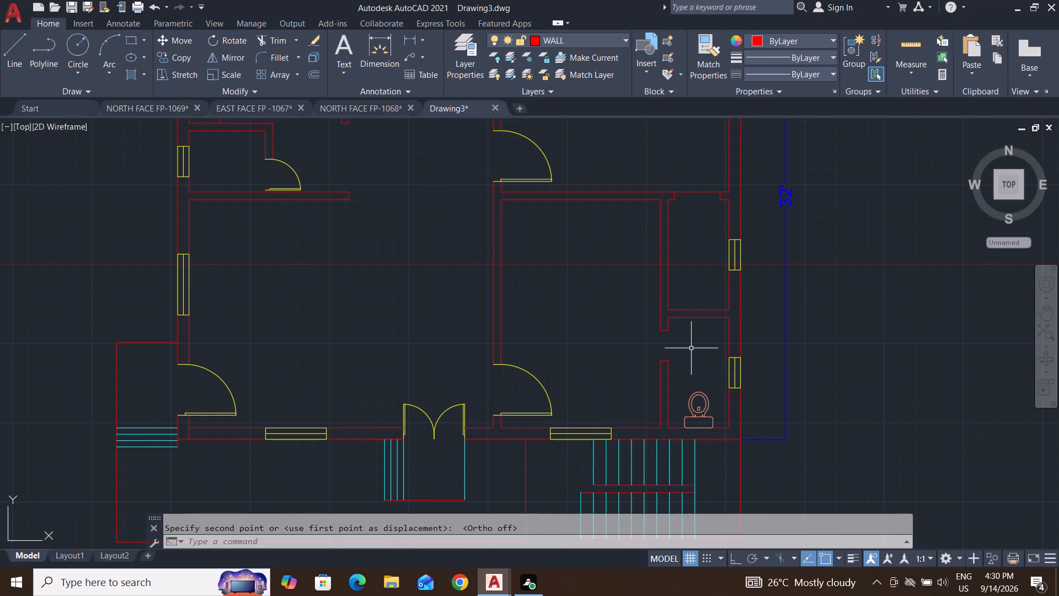
key("Escape")
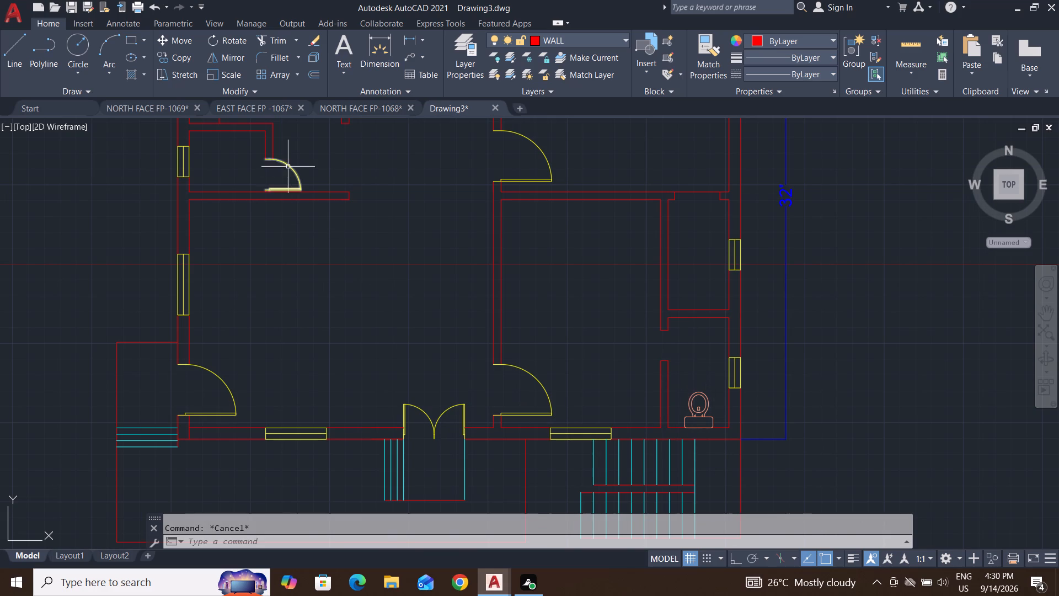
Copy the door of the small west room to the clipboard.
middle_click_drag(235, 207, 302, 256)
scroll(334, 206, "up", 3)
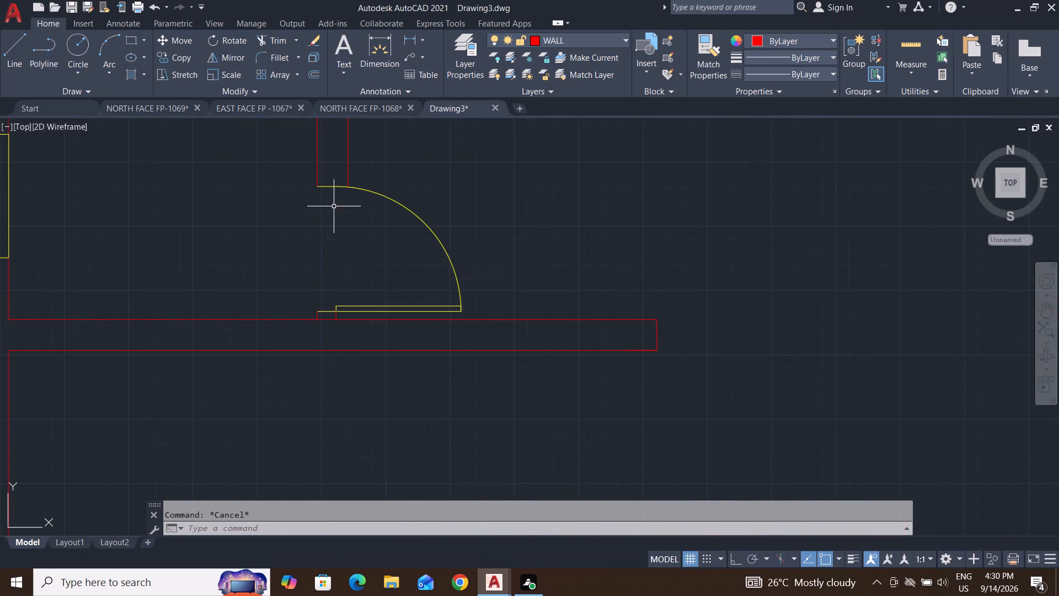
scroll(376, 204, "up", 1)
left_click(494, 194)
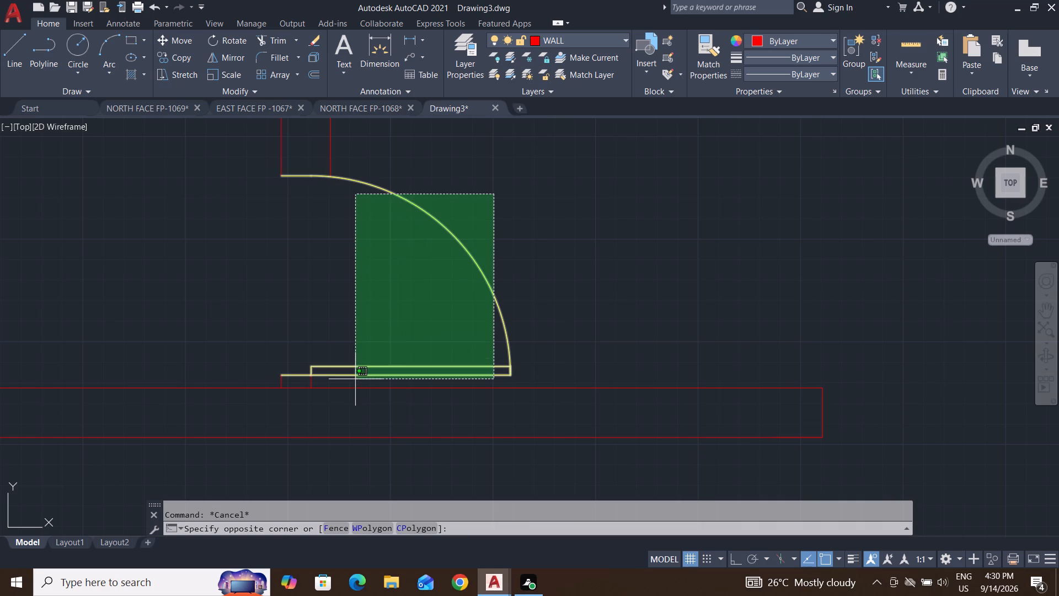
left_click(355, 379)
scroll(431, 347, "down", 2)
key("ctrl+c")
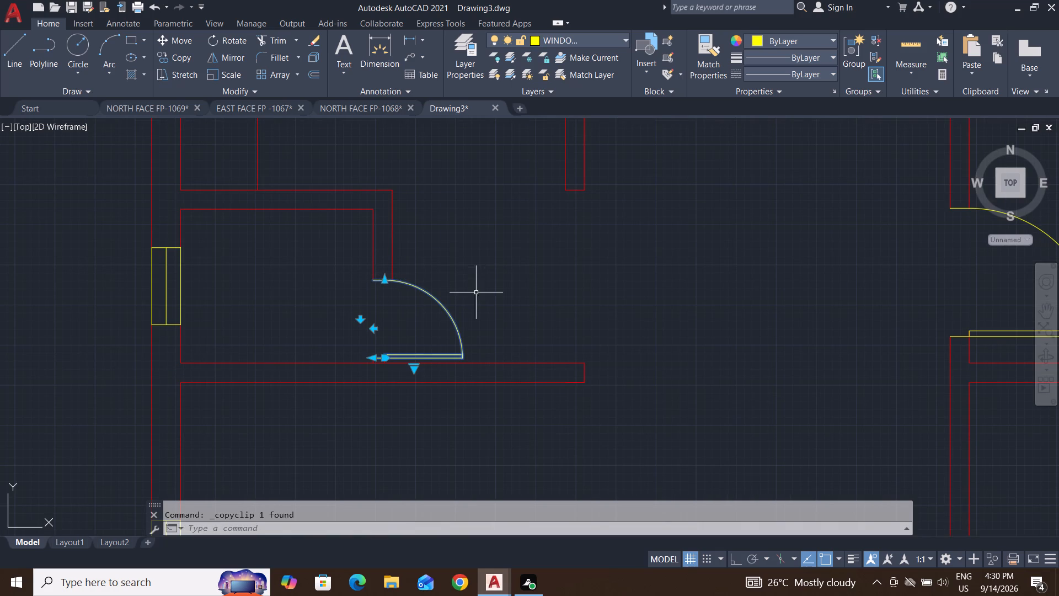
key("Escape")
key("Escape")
Copy the small west room's door to the empty area east of the plan, using its lower jamb endpoint as base point.
left_click(500, 276)
scroll(443, 348, "up", 2)
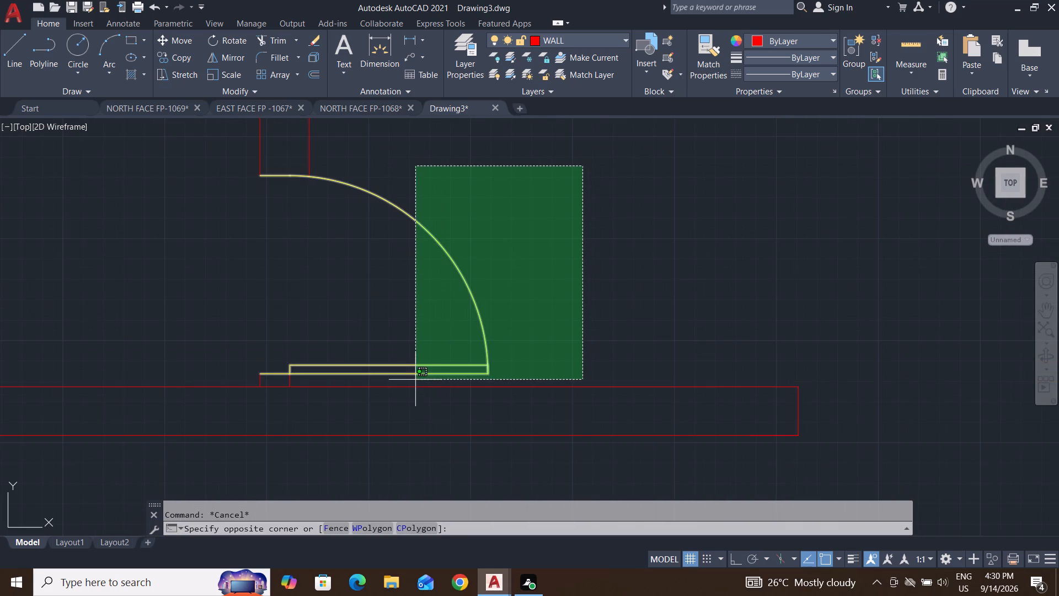
left_click(414, 380)
type("CO")
key("Return")
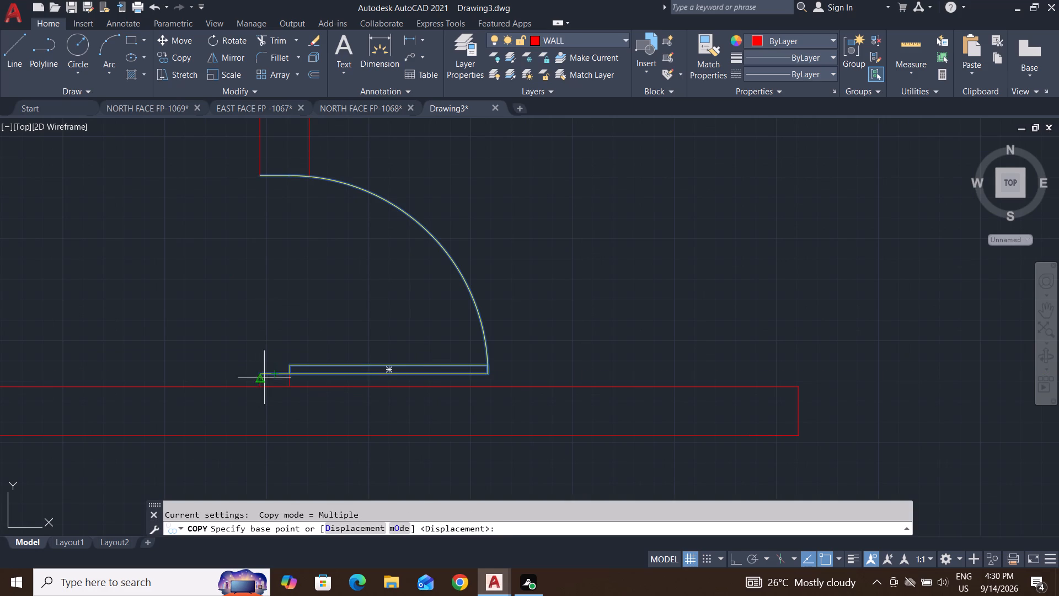
left_click(260, 374)
scroll(260, 374, "down", 4)
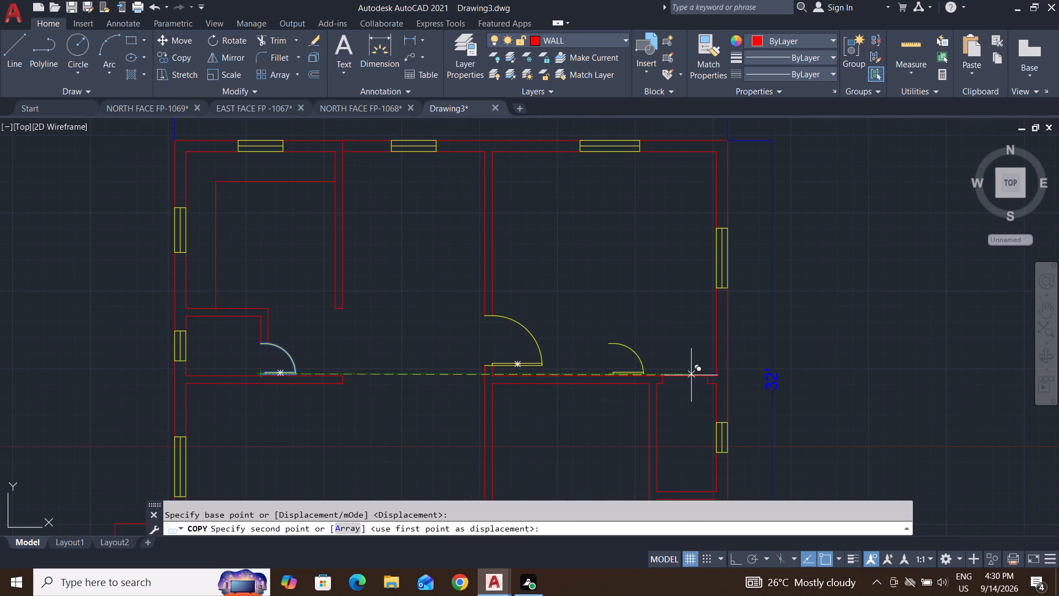
left_click(845, 366)
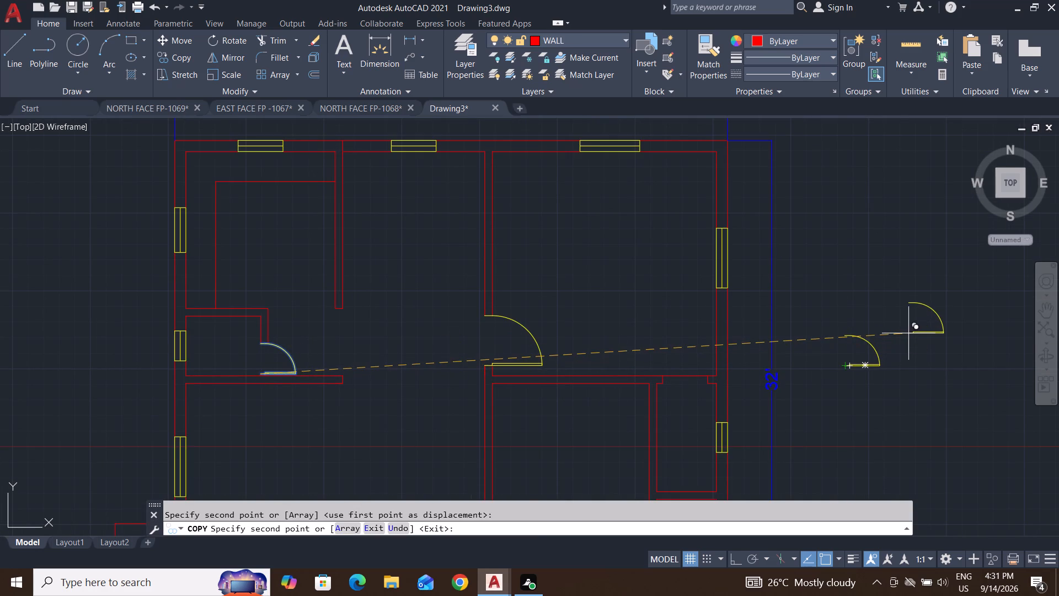
key("Escape")
key("Escape")
Rotate the door copy east of the plan by 270° about its lower jamb endpoint, with Ortho on.
left_click(906, 309)
left_click(823, 402)
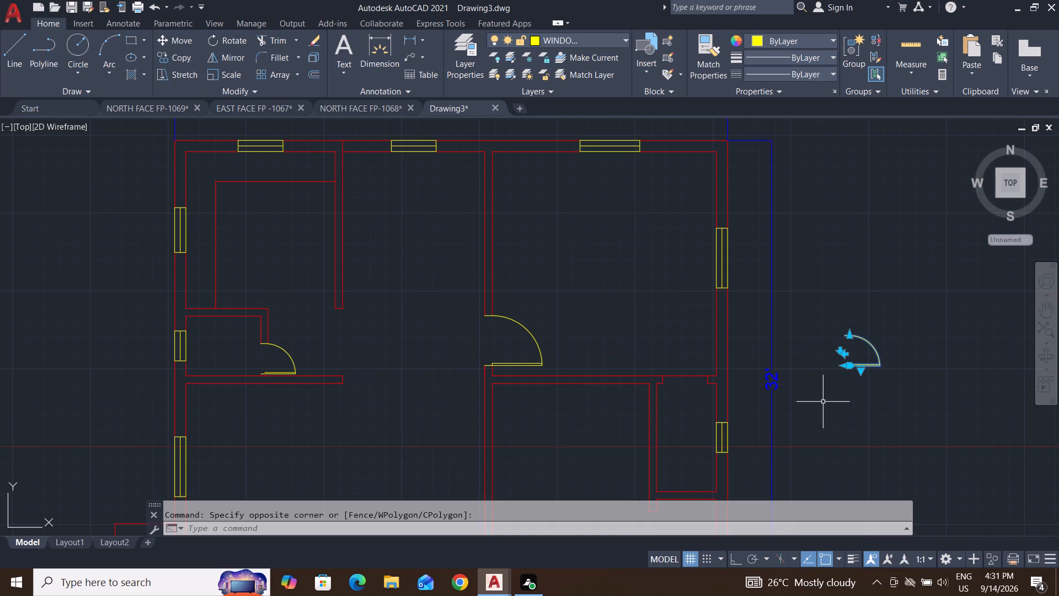
type("RO")
key("Return")
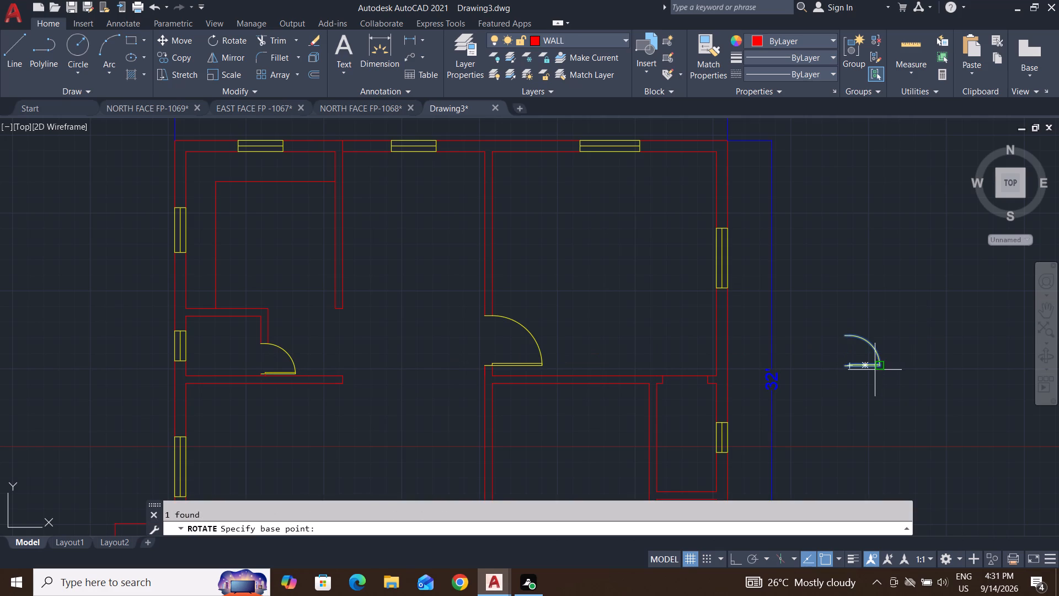
left_click(845, 367)
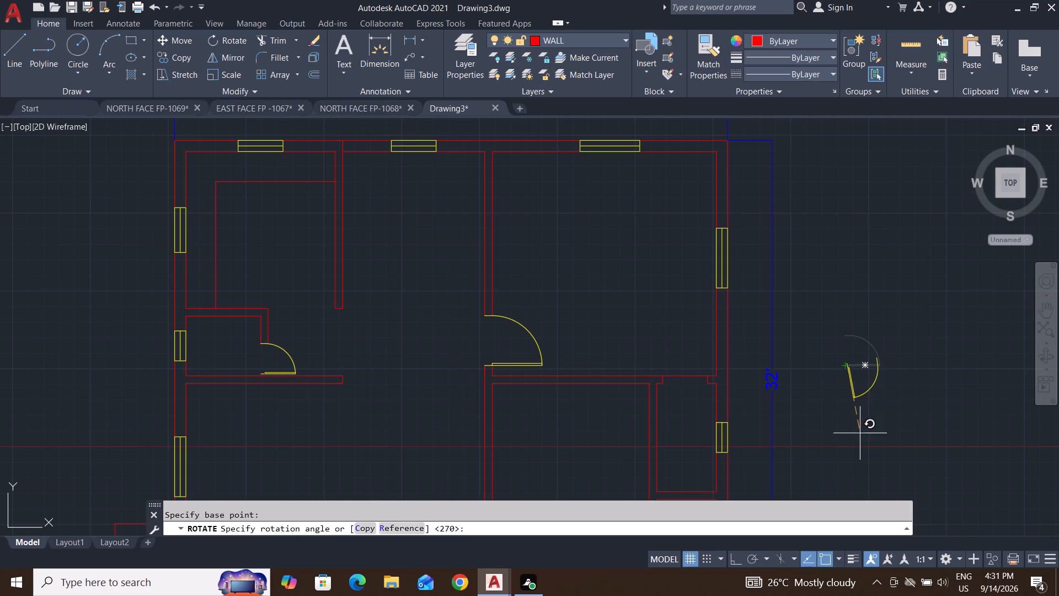
left_click(739, 558)
left_click(801, 449)
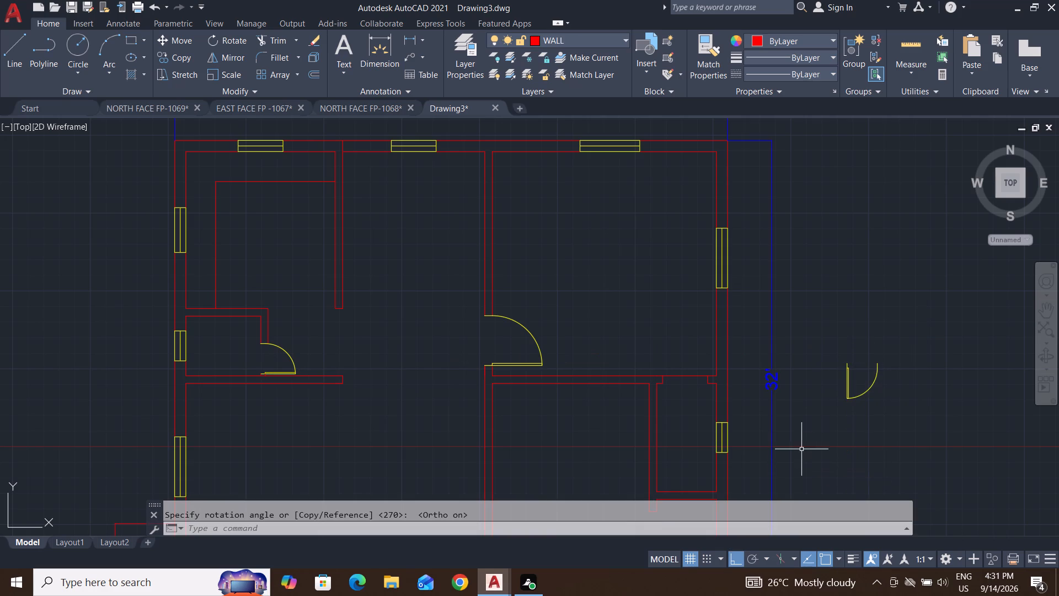
key("Return")
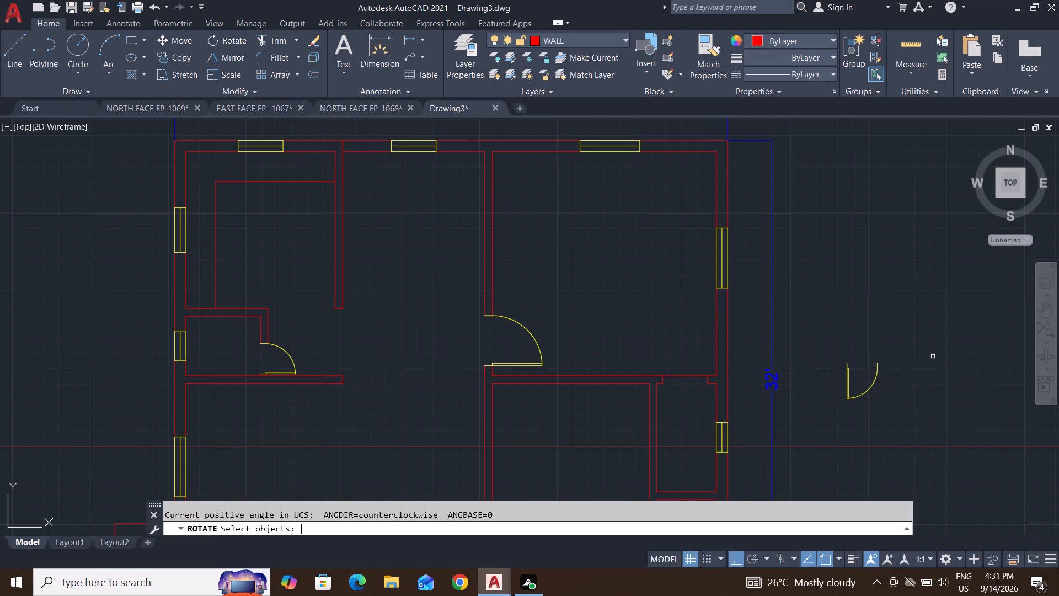
key("Escape")
key("Escape")
key("Escape")
Move the rotated door by its northwest endpoint onto the west jamb of the north doorway in the upper east toilet room.
left_click(926, 333)
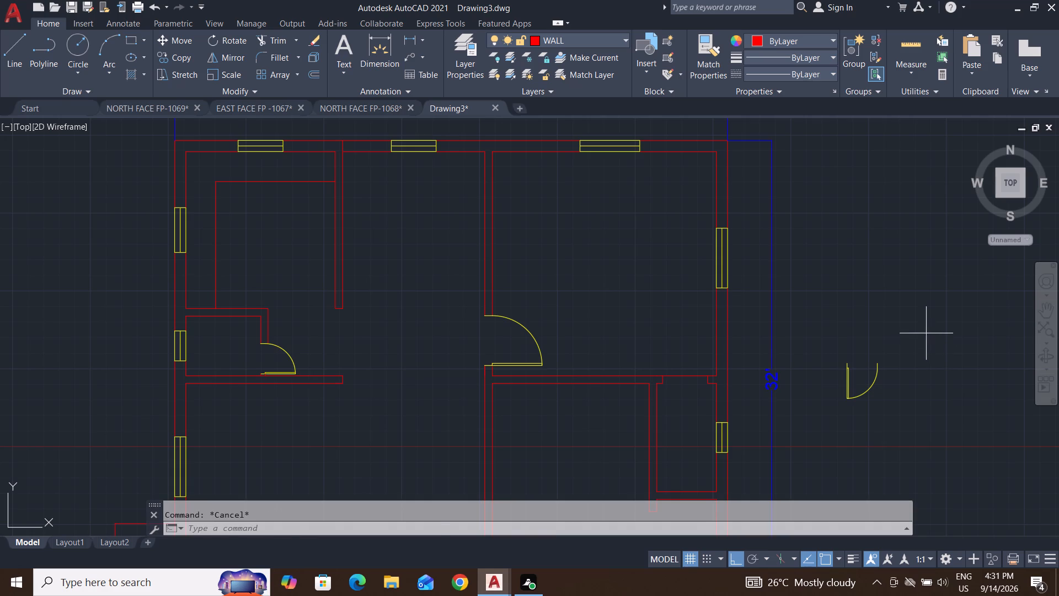
left_click(822, 423)
key("m")
key("Return")
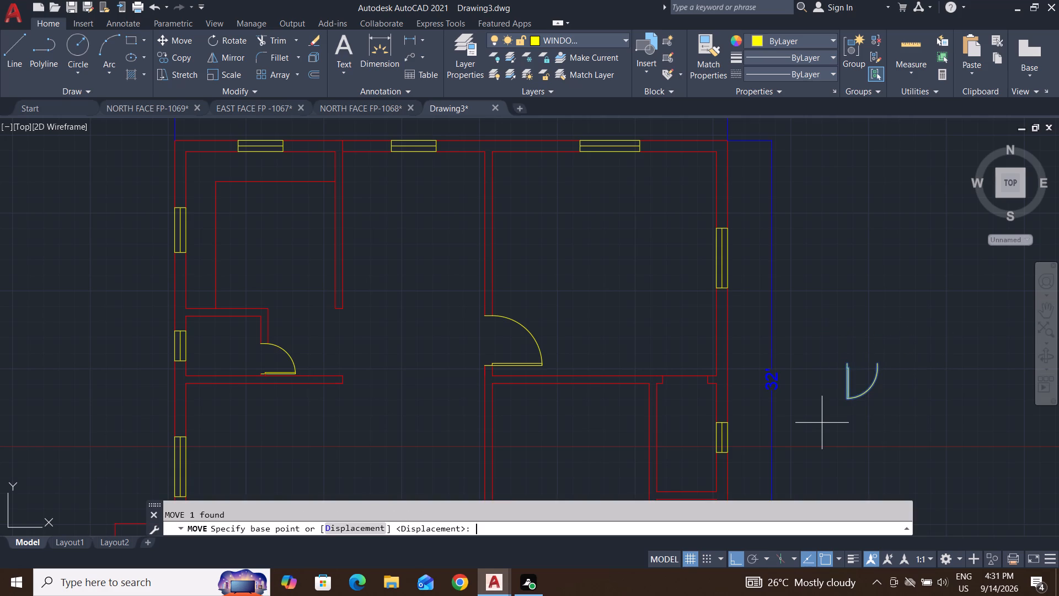
scroll(825, 400, "up", 1)
left_click(859, 344)
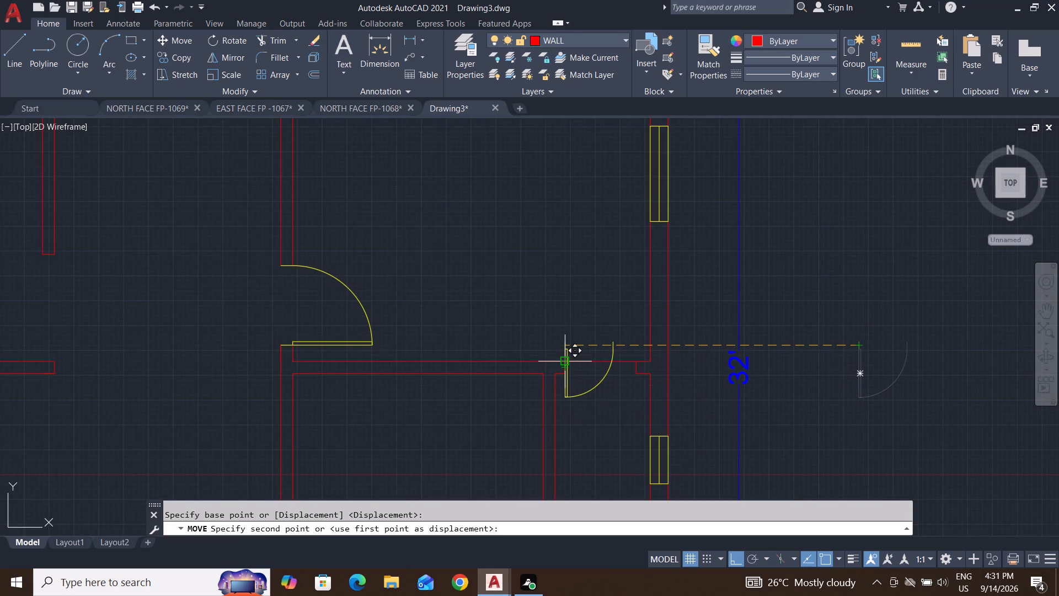
left_click(567, 358)
middle_click_drag(608, 427, 617, 392)
scroll(603, 361, "up", 3)
key("Escape")
key("Escape")
Move that door by its northwest endpoint down onto the north face line of the upper toilet room's wall.
left_click(709, 278)
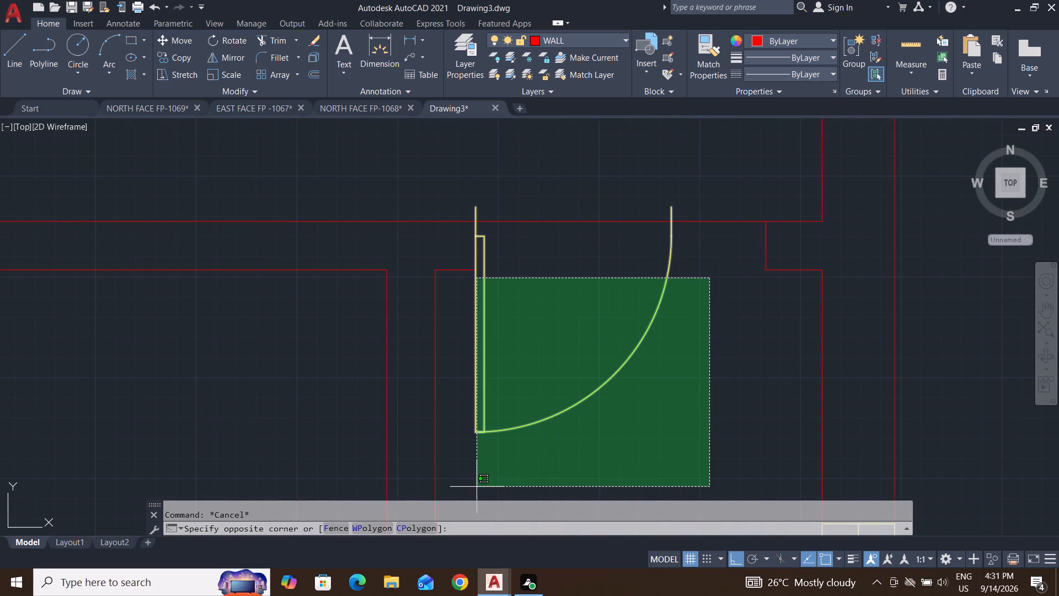
left_click(455, 467)
key("m")
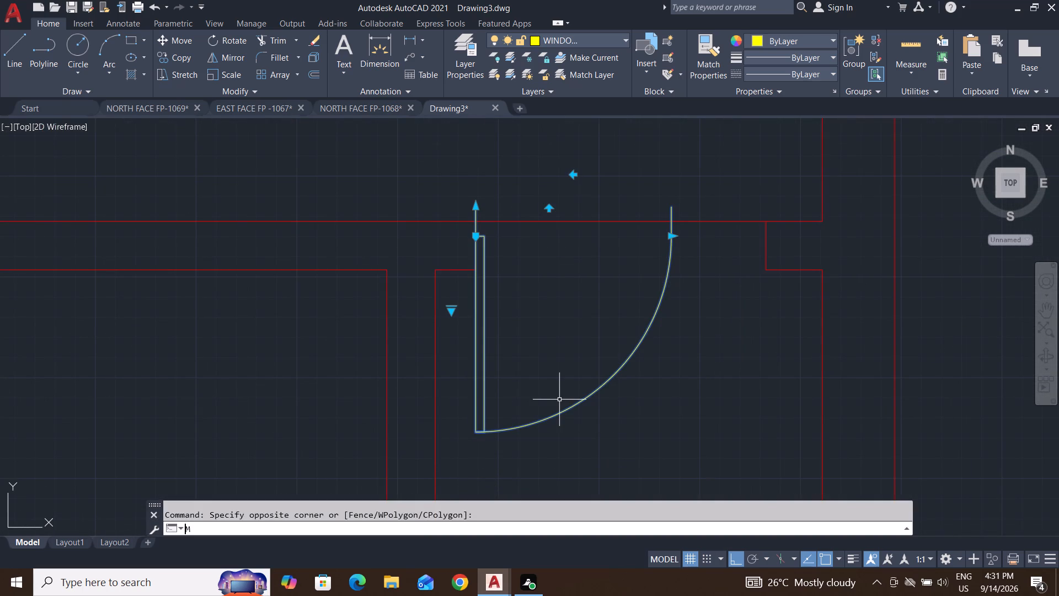
key("Return")
left_click(478, 206)
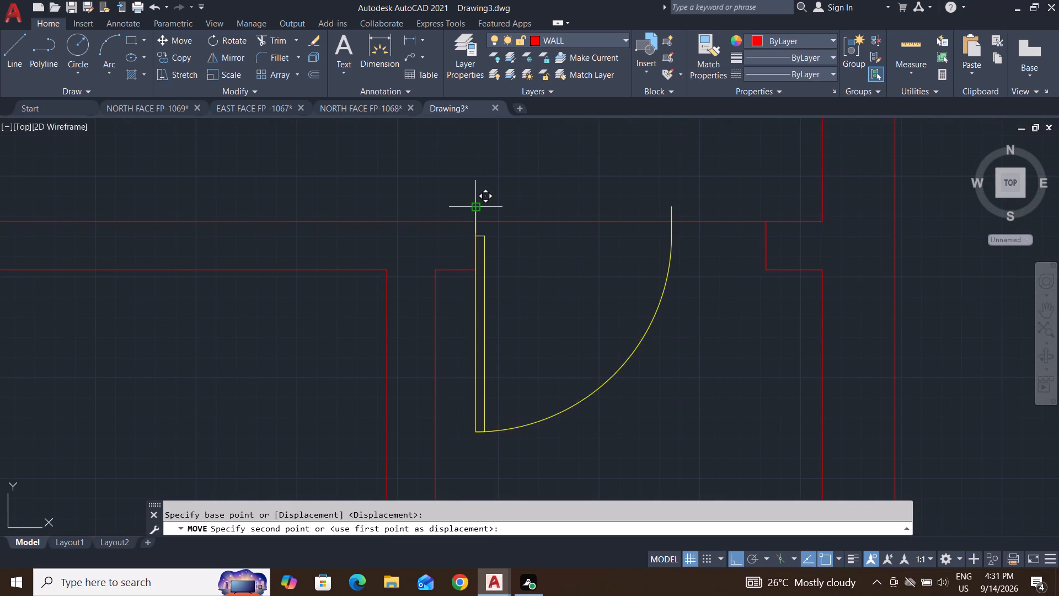
left_click(477, 223)
Scale up the upper toilet room's door about its northwest endpoint, with Ortho on, so it nearly spans the opening.
scroll(607, 371, "down", 5)
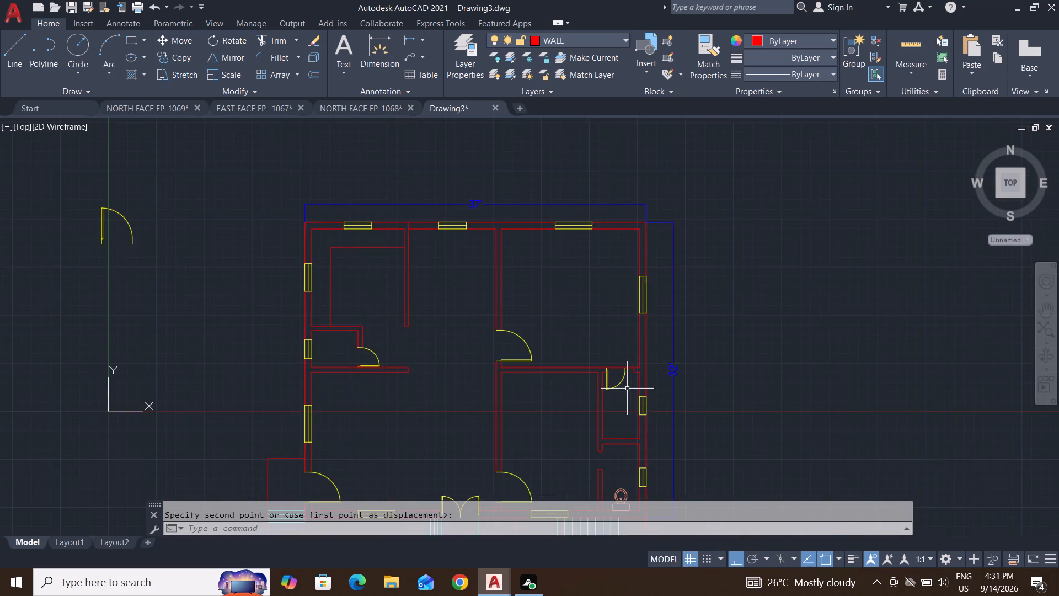
middle_click_drag(627, 389, 641, 322)
scroll(641, 322, "up", 1)
key("Escape")
key("Escape")
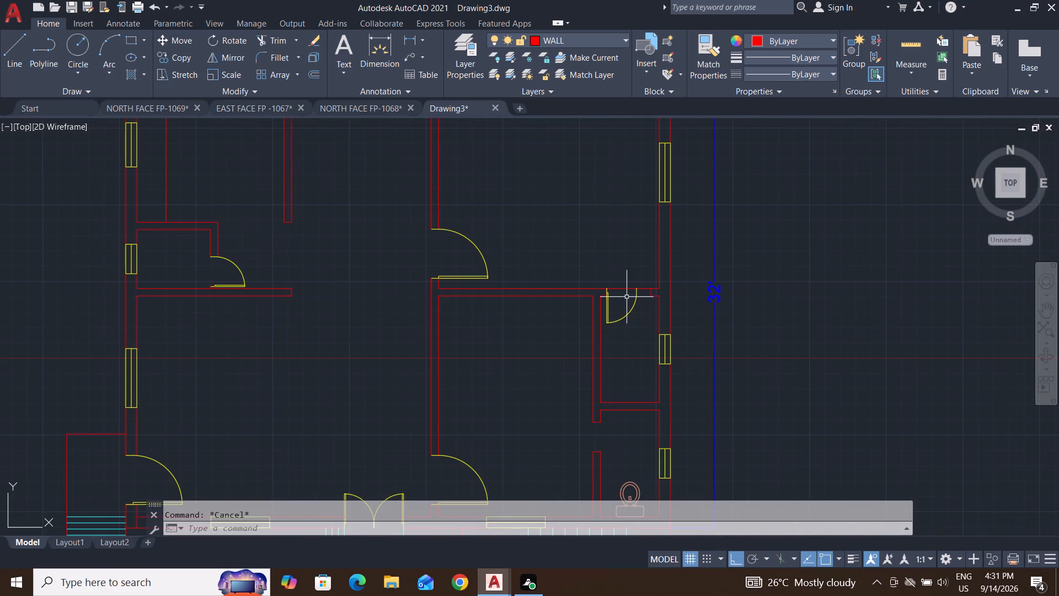
left_click(636, 302)
type("SC")
key("Return")
scroll(630, 356, "up", 3)
middle_click_drag(646, 327, 650, 503)
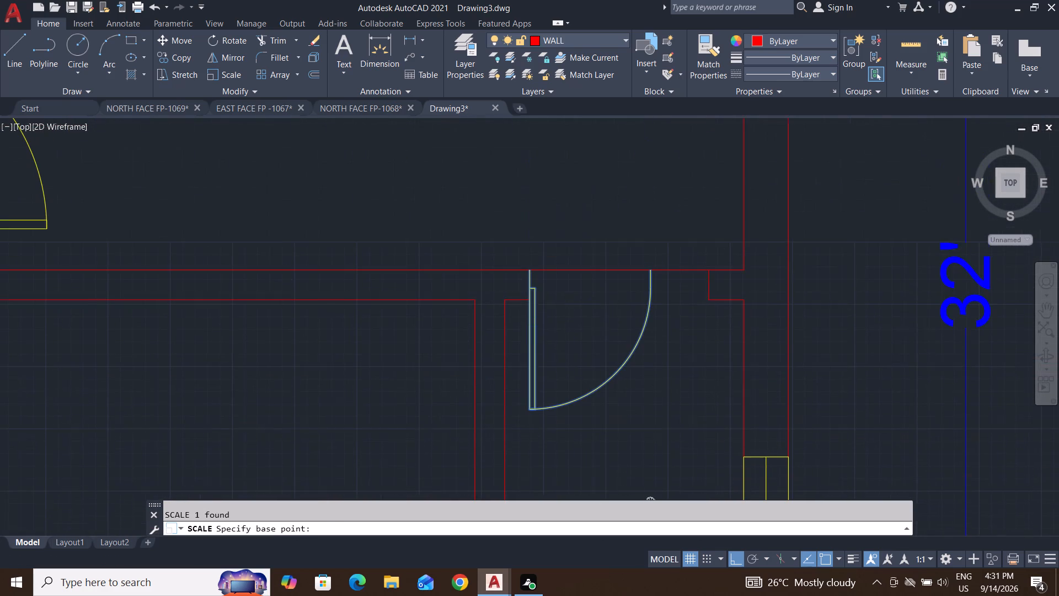
left_click(528, 275)
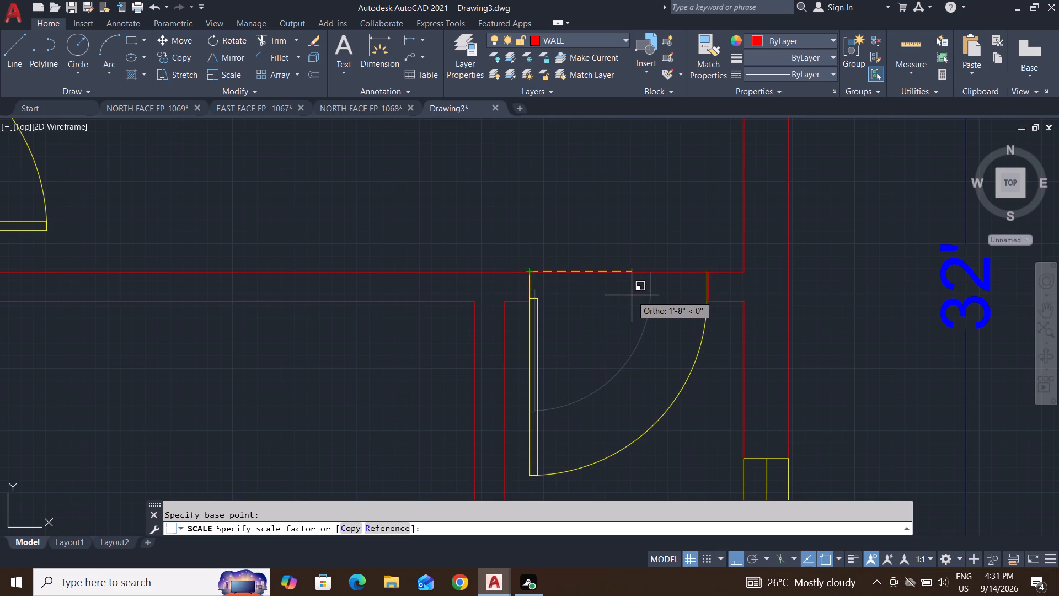
scroll(633, 296, "up", 3)
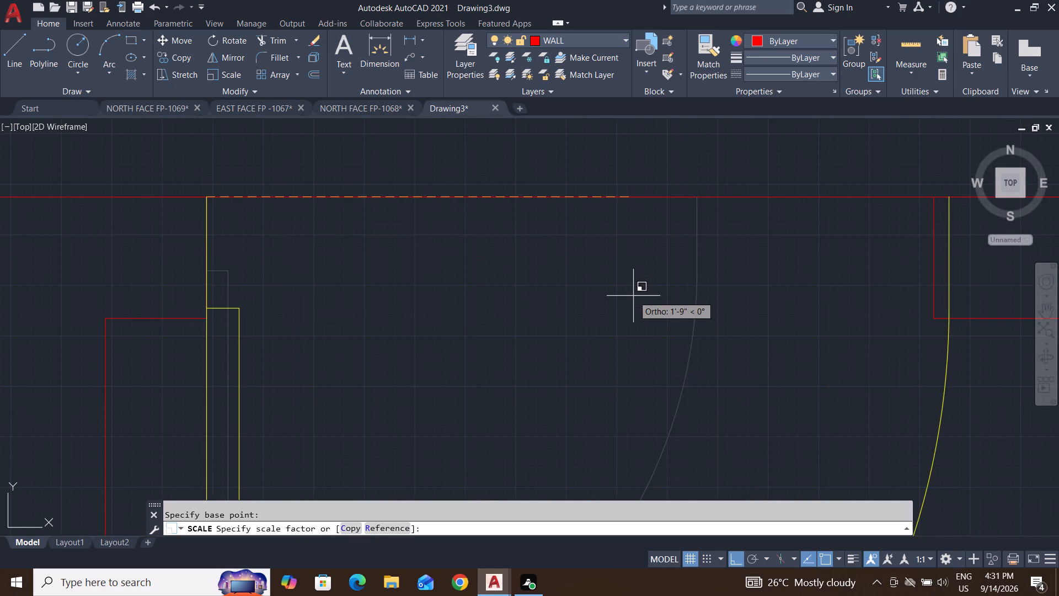
left_click(624, 298)
scroll(626, 306, "down", 3)
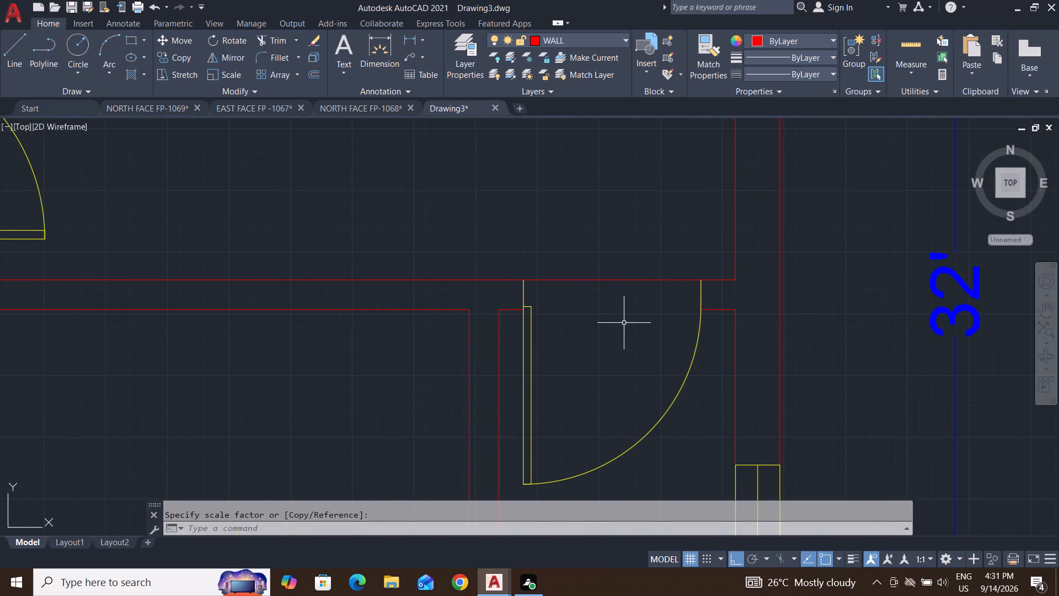
key("Escape")
key("Escape")
Copy the enlarged upper toilet room door to the empty area east of the plan, using its northwest endpoint as base point.
scroll(614, 363, "down", 3)
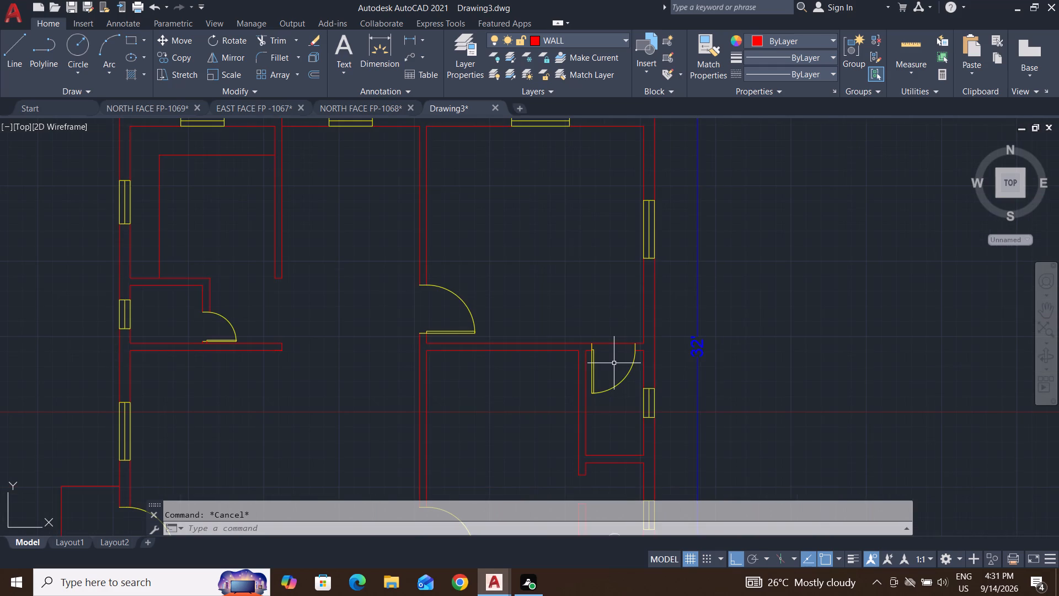
middle_click_drag(612, 389, 645, 250)
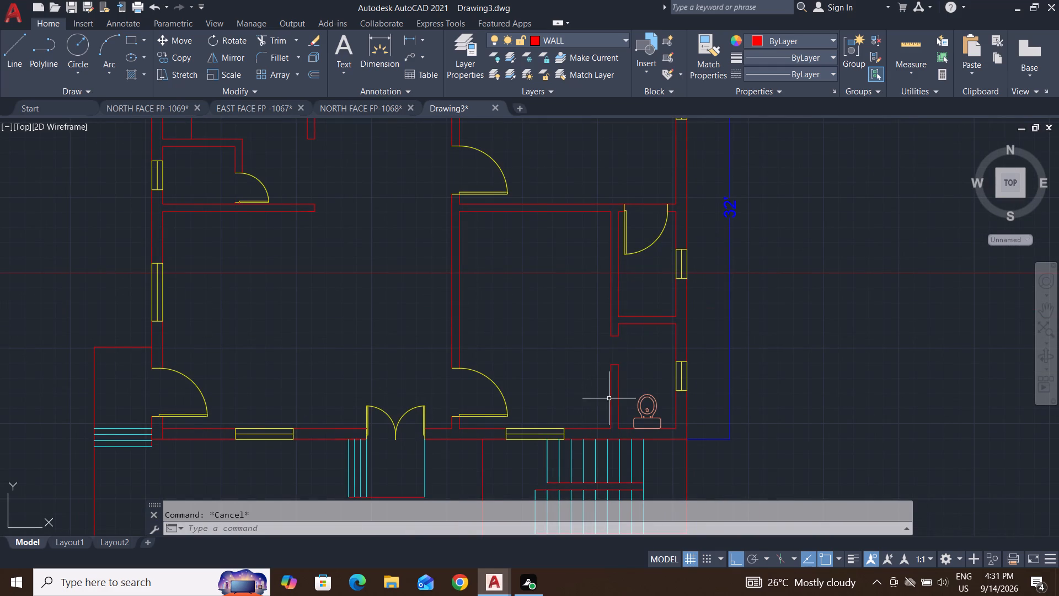
scroll(630, 387, "up", 1)
middle_click_drag(630, 387, 626, 417)
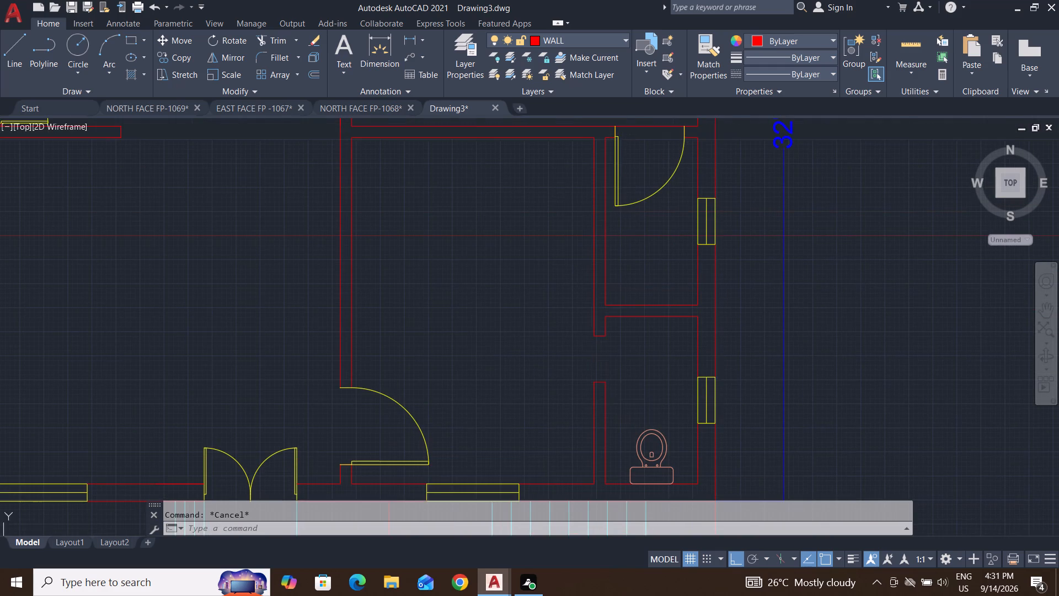
middle_click_drag(632, 232, 625, 329)
left_click(686, 250)
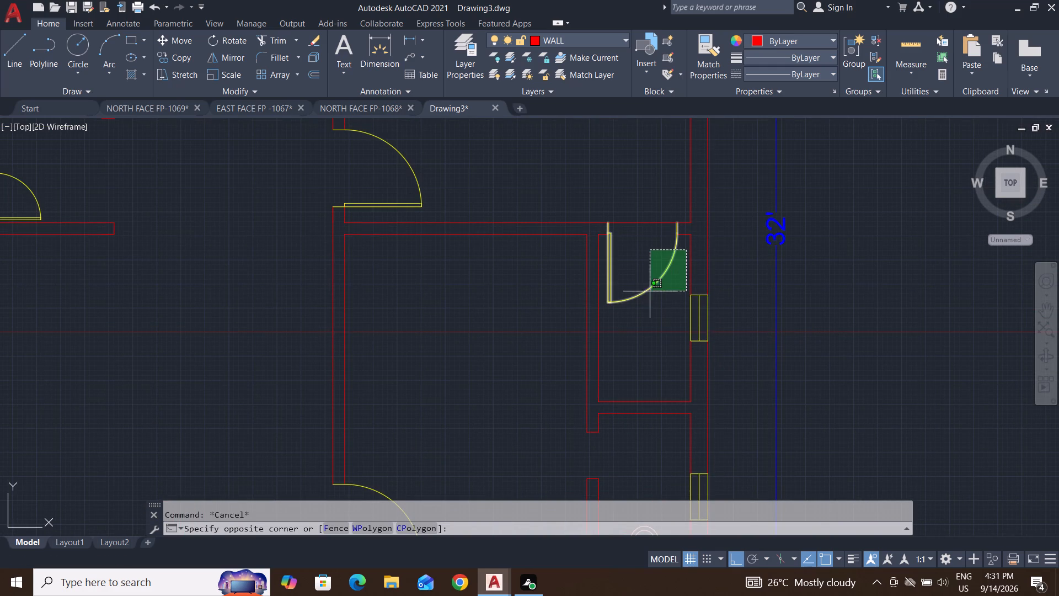
left_click(604, 320)
scroll(650, 281, "up", 2)
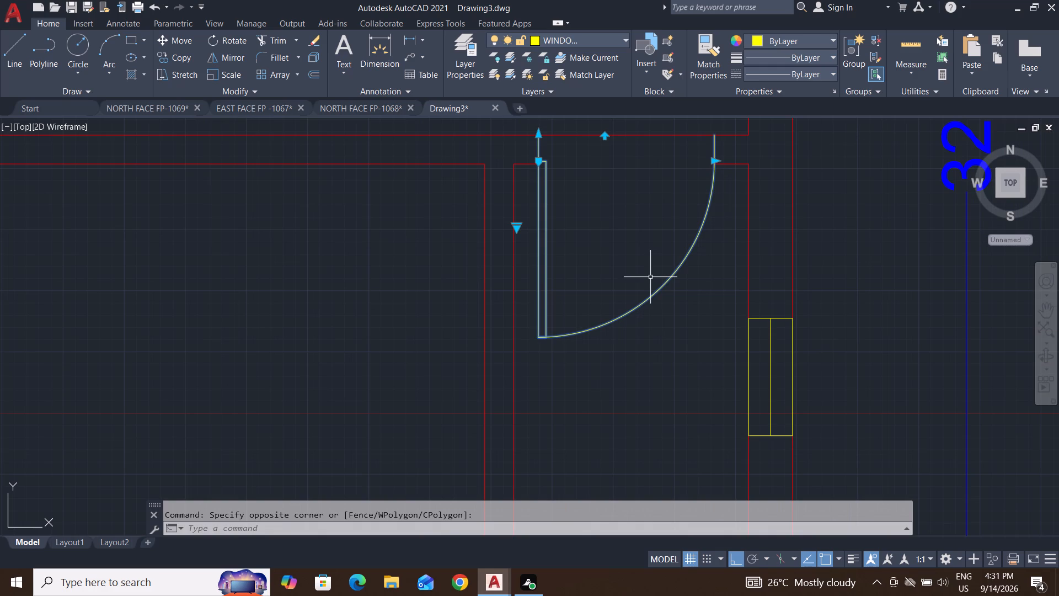
key("c")
key("o")
key("Return")
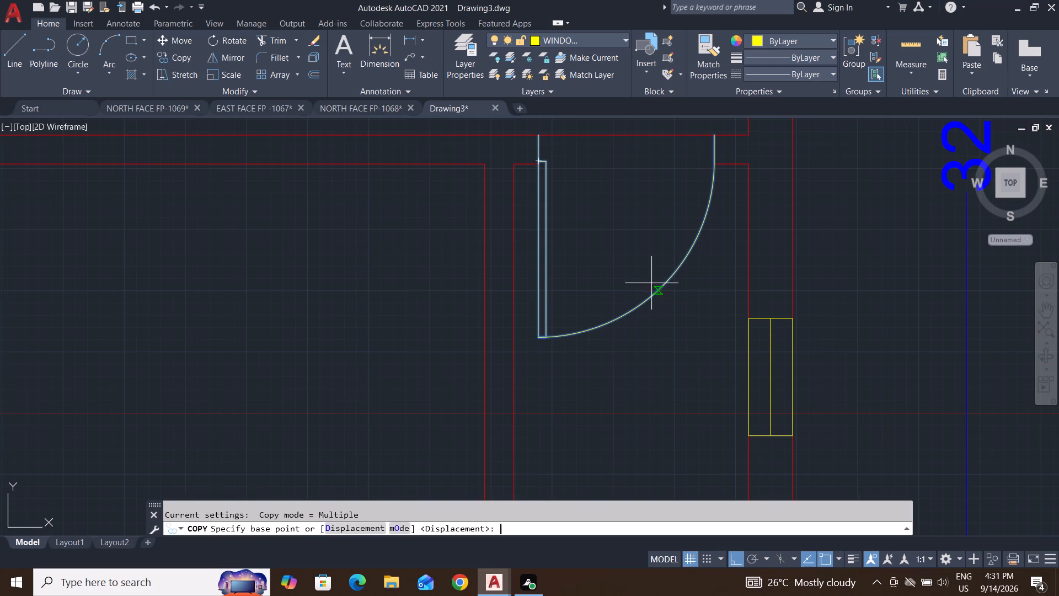
scroll(650, 311, "down", 1)
left_click(582, 204)
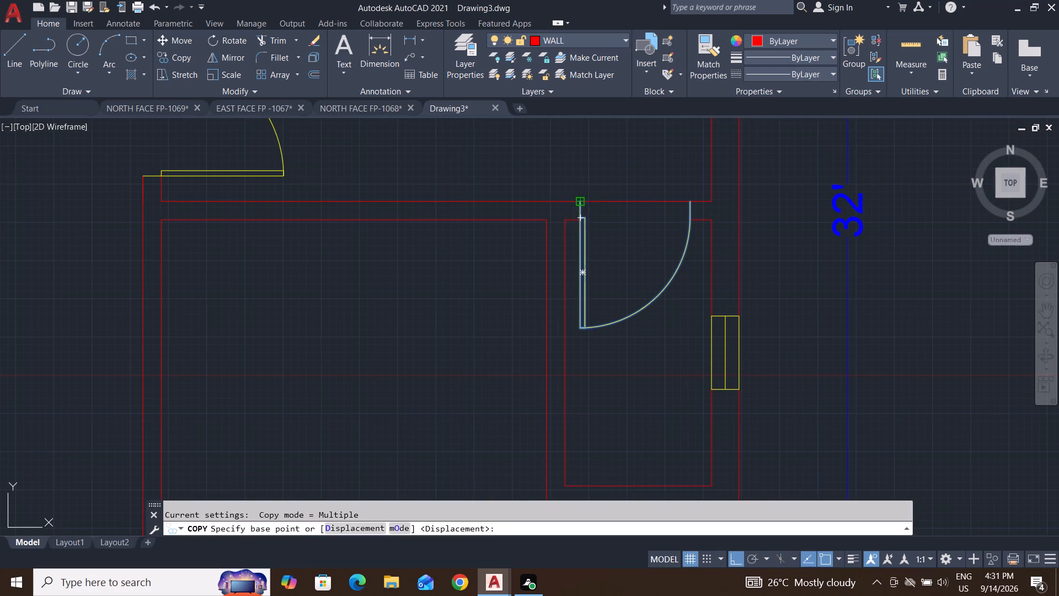
scroll(557, 228, "down", 3)
left_click(715, 235)
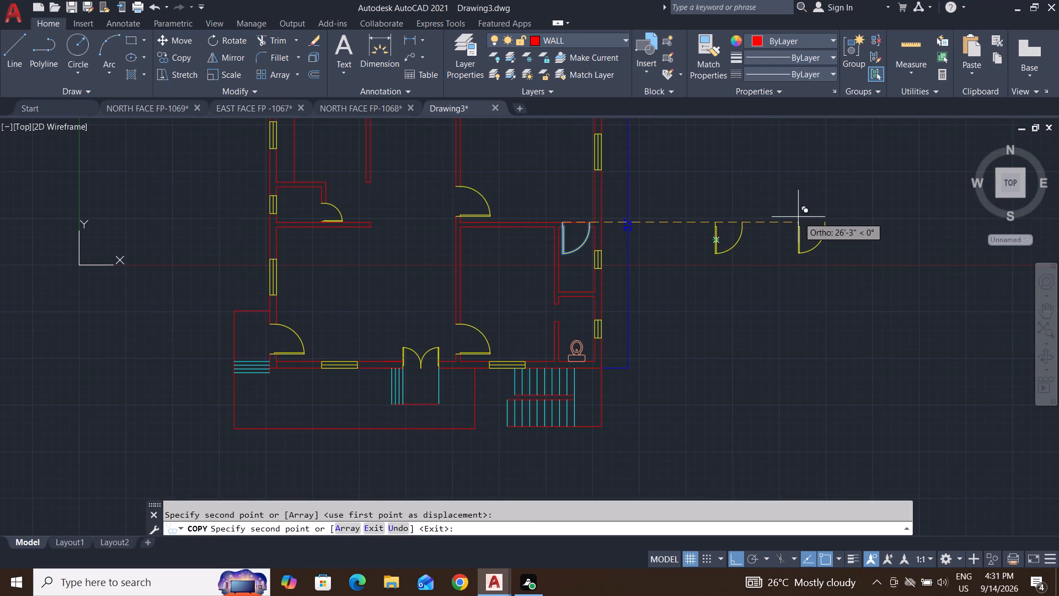
key("Escape")
key("Escape")
key("Escape")
key("Escape")
key("Escape")
Rotate the door copy east of the plan by 90° about its northwest endpoint, with Ortho on.
left_click(795, 193)
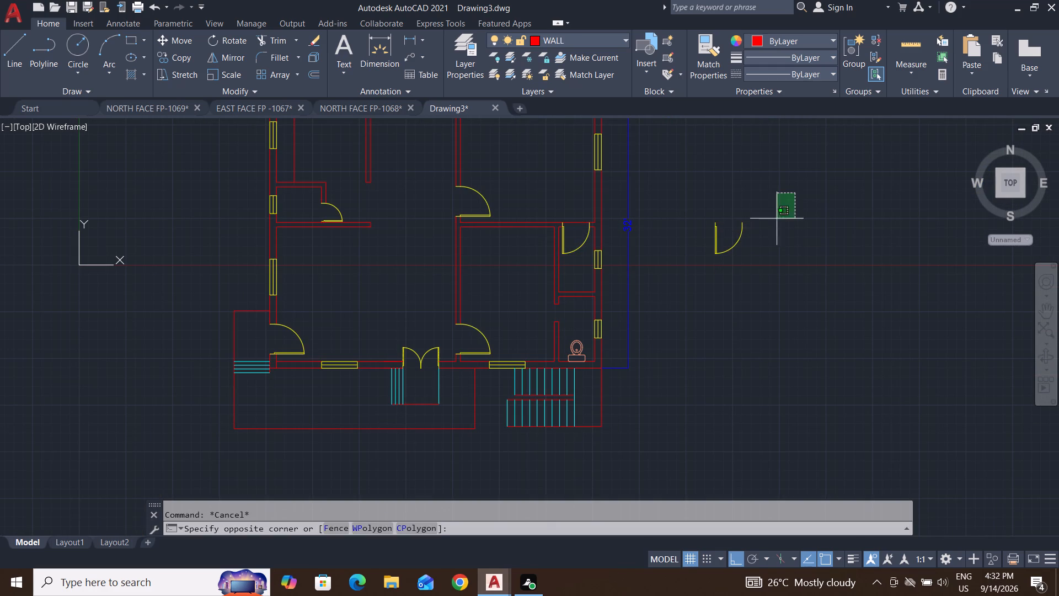
left_click(716, 280)
key("Escape")
key("Escape")
left_click(769, 197)
left_click(665, 305)
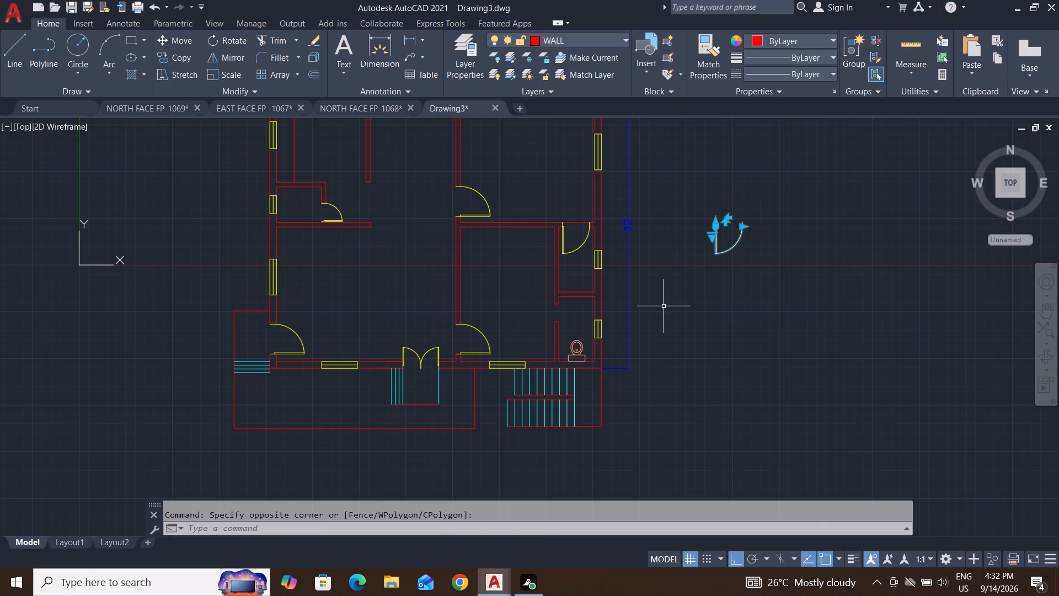
type("RO")
key("Return")
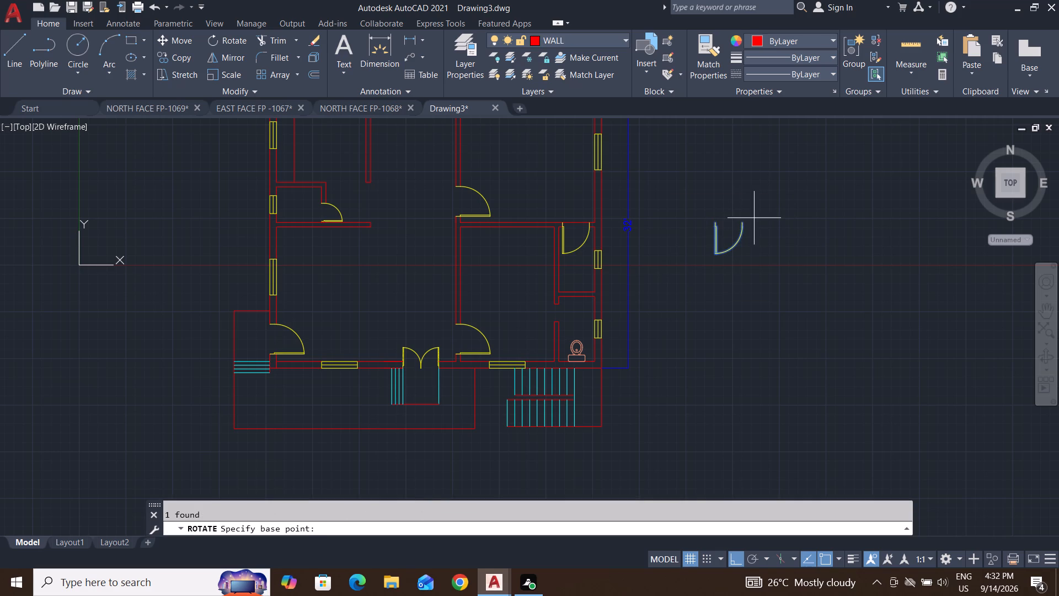
left_click(716, 222)
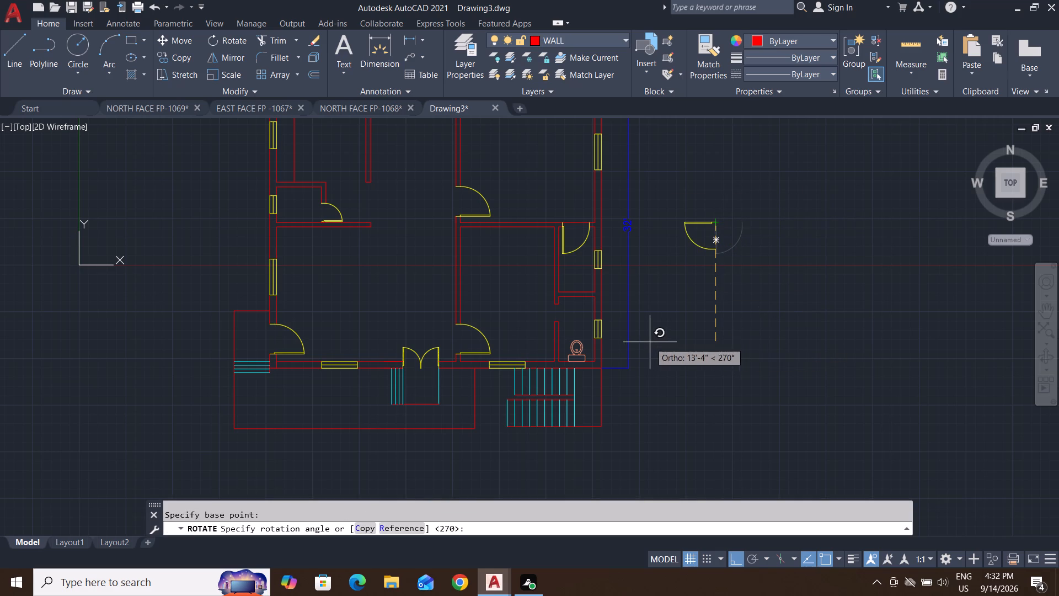
left_click(696, 167)
key("Escape")
key("Escape")
key("Escape")
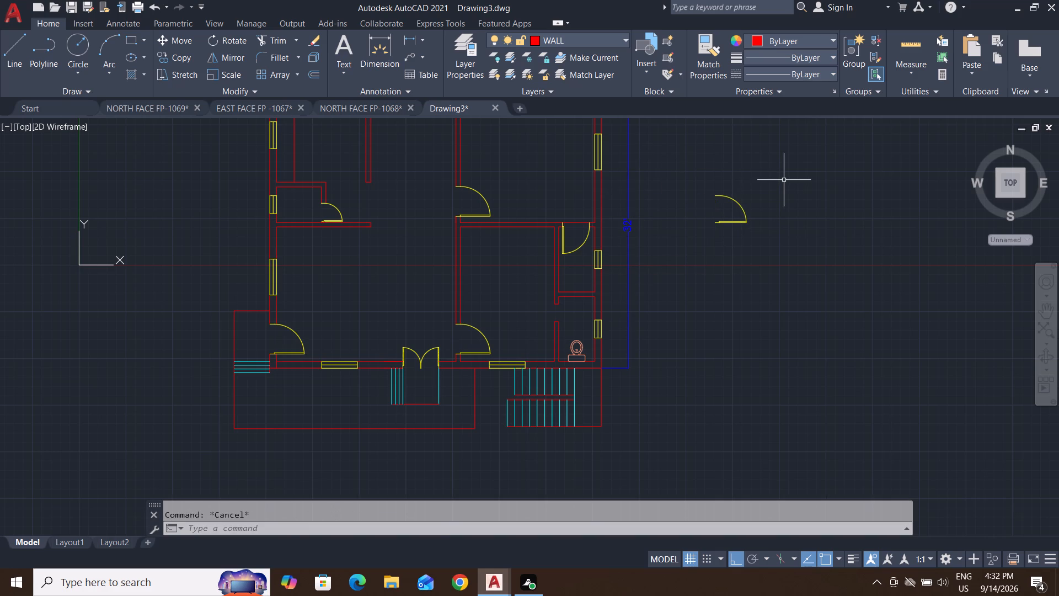
key("Escape")
Mirror the door copy across a horizontal line just north of it, keeping the source door.
left_click(789, 165)
left_click(659, 289)
type("MI")
key("Return")
middle_click_drag(757, 284, 735, 379)
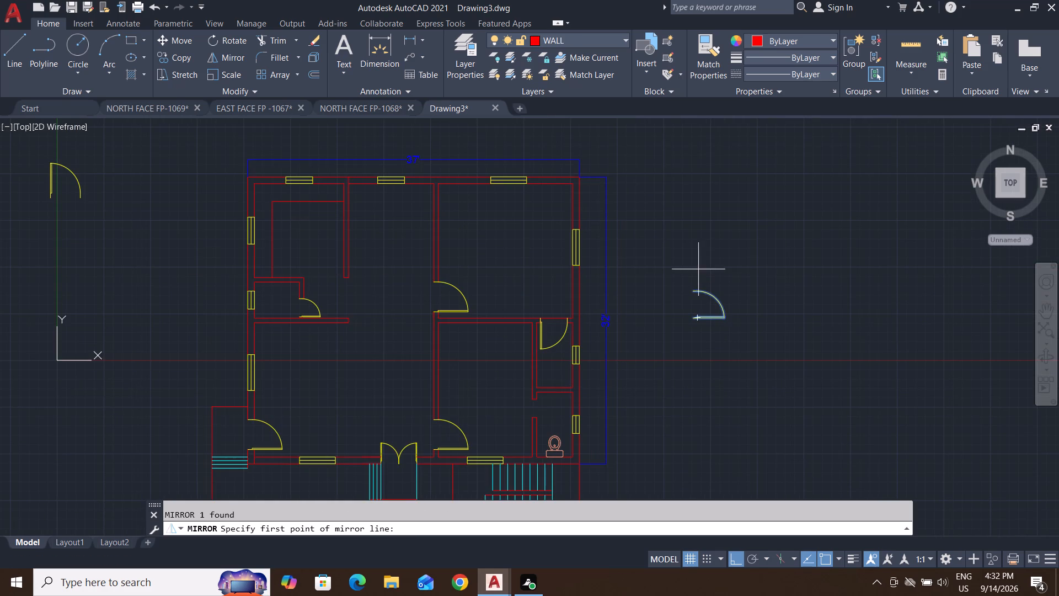
left_click(676, 282)
left_click(838, 274)
key("Return")
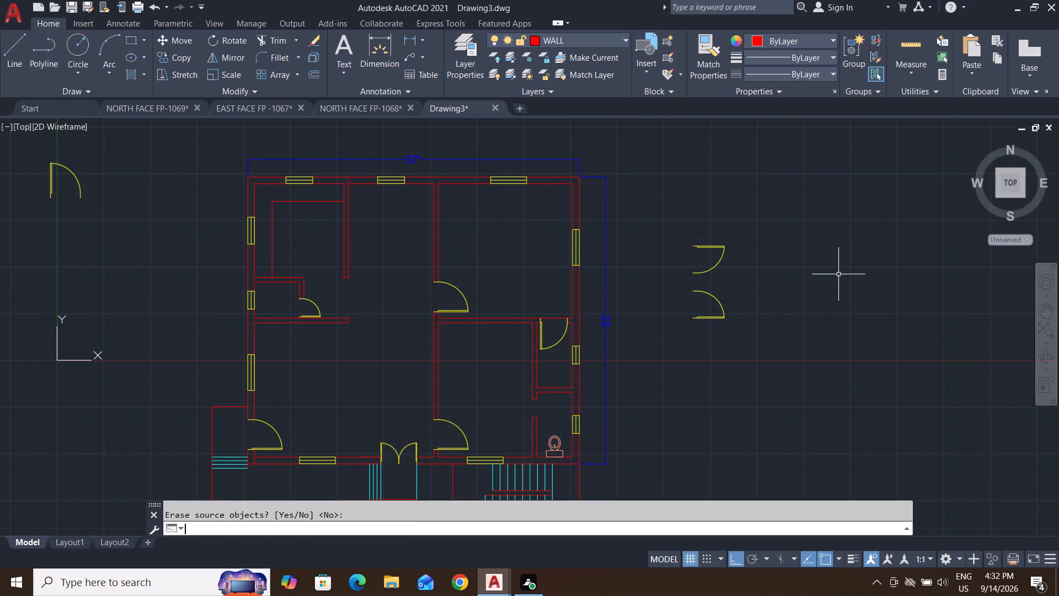
Move the mirrored door by its northwest endpoint onto the north jamb of the lower toilet room's west doorway.
left_click(752, 223)
left_click(669, 283)
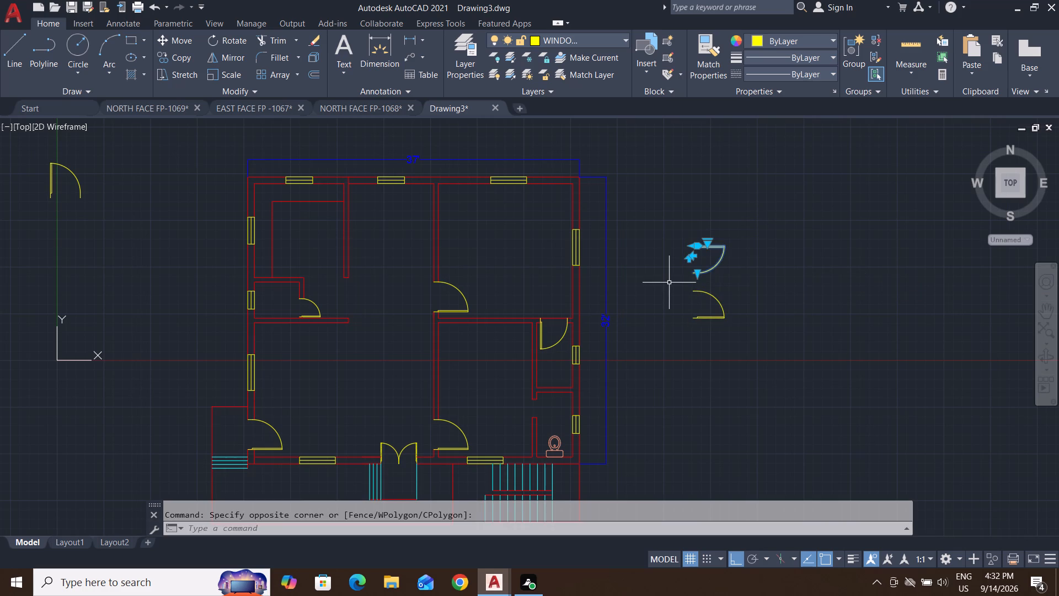
key("m")
key("Return")
scroll(717, 242, "up", 3)
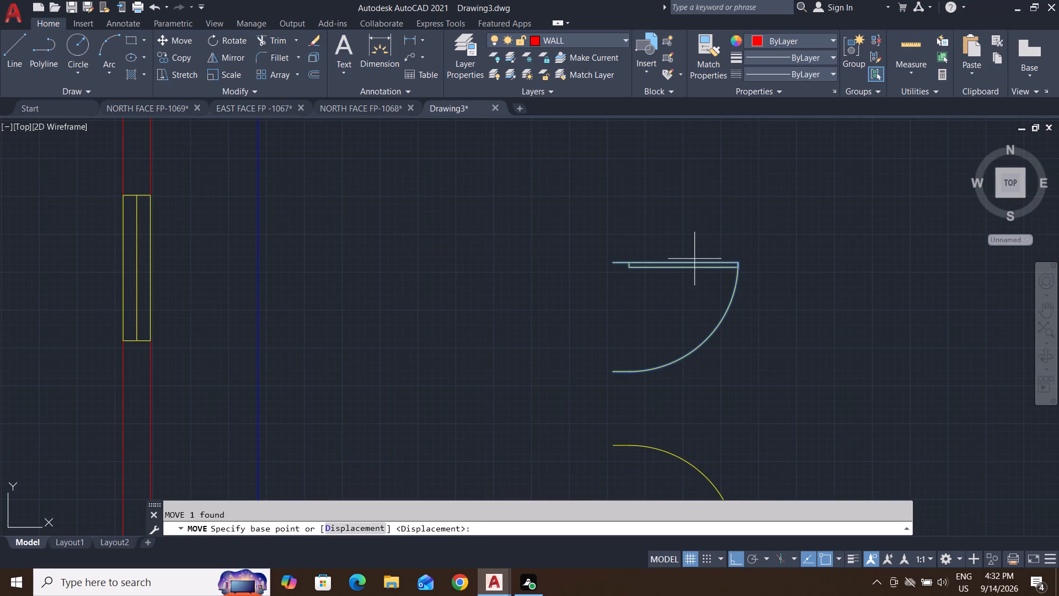
left_click(616, 260)
scroll(638, 274, "down", 4)
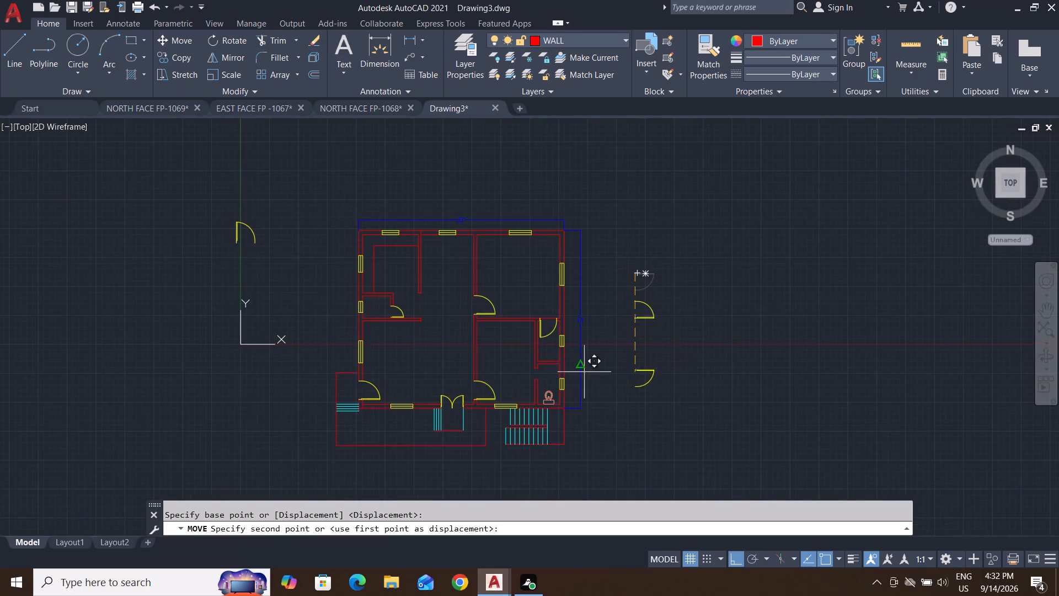
scroll(552, 375, "up", 4)
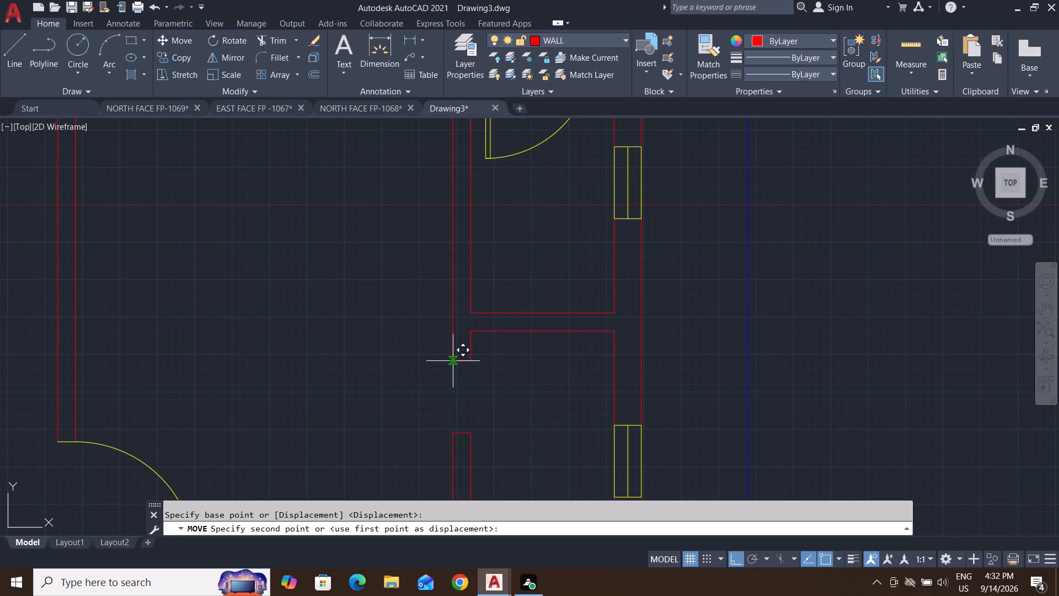
left_click(452, 362)
middle_click_drag(491, 398, 564, 308)
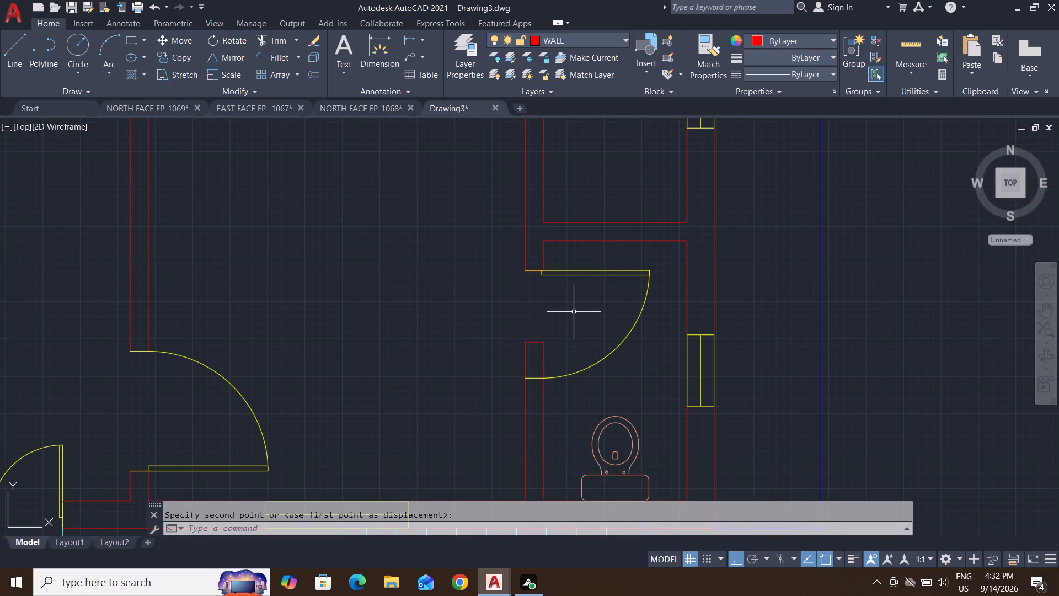
key("Return")
middle_click_drag(577, 344, 581, 326)
key("Escape")
key("Escape")
key("Escape")
key("Escape")
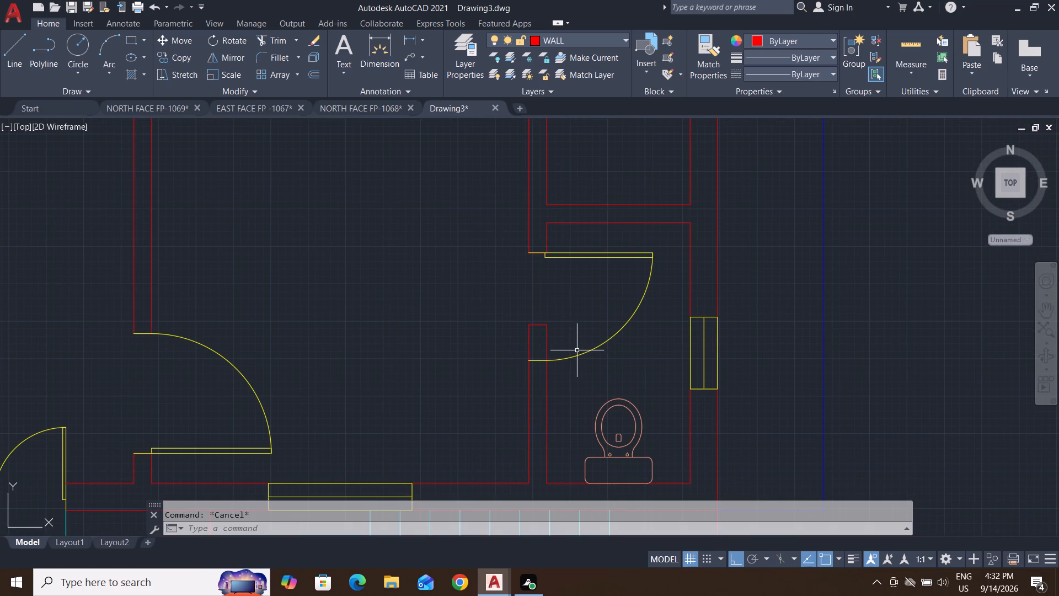
key("Escape")
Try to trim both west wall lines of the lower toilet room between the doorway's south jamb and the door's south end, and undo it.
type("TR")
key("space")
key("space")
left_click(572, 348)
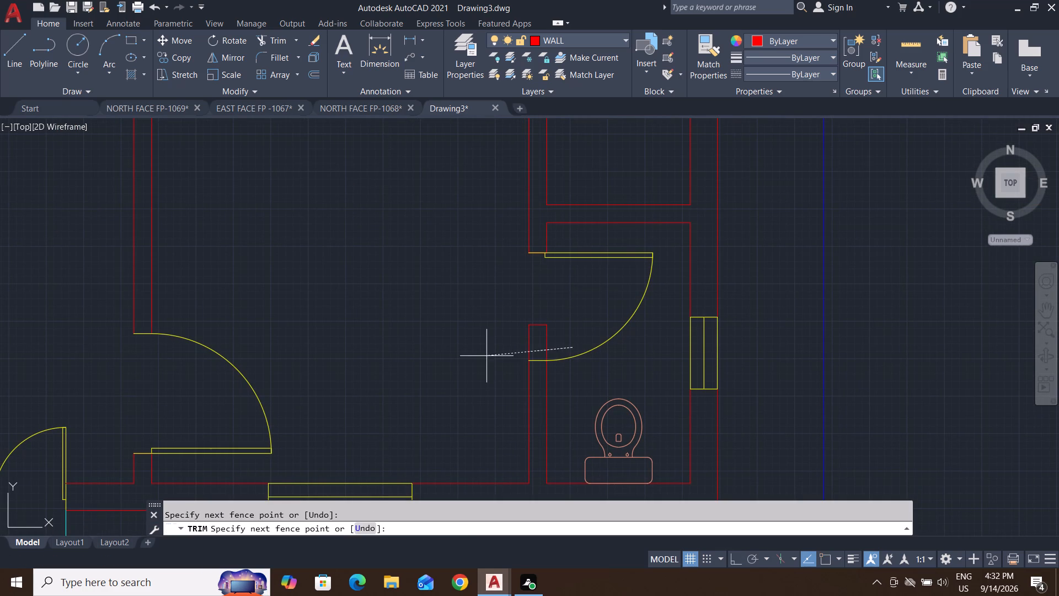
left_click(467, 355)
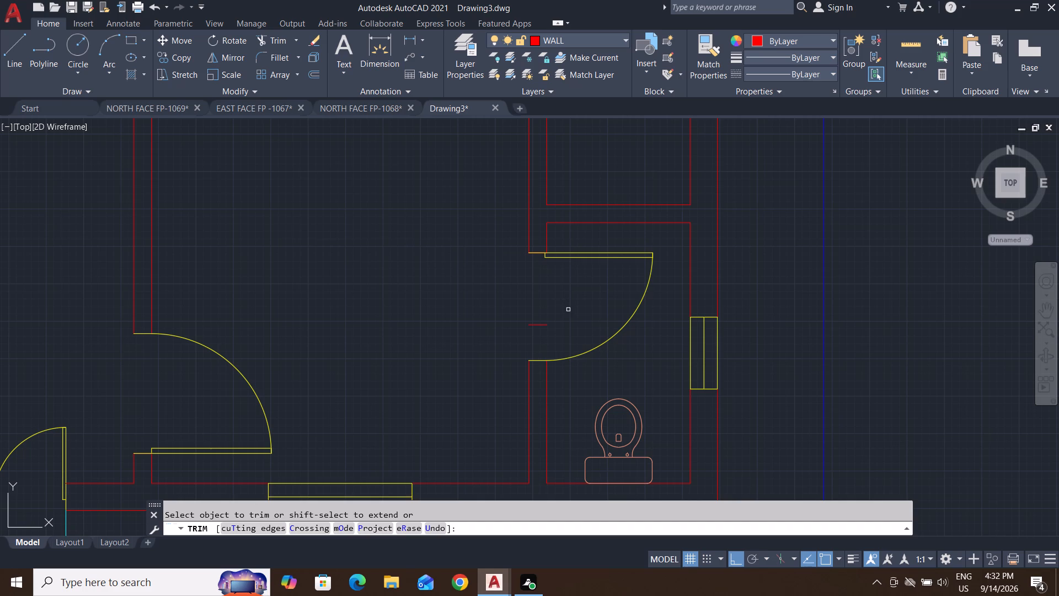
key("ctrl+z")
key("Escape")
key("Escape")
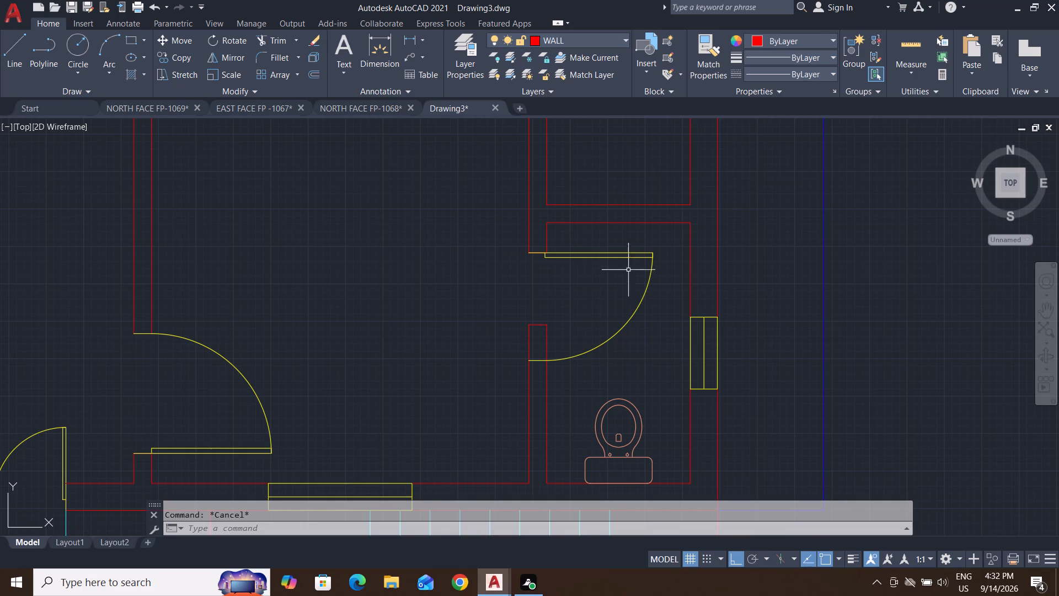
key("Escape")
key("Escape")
Scale the lower toilet room's door down about its northwest endpoint so its south end meets the doorway's south jamb.
left_click(657, 243)
left_click(586, 362)
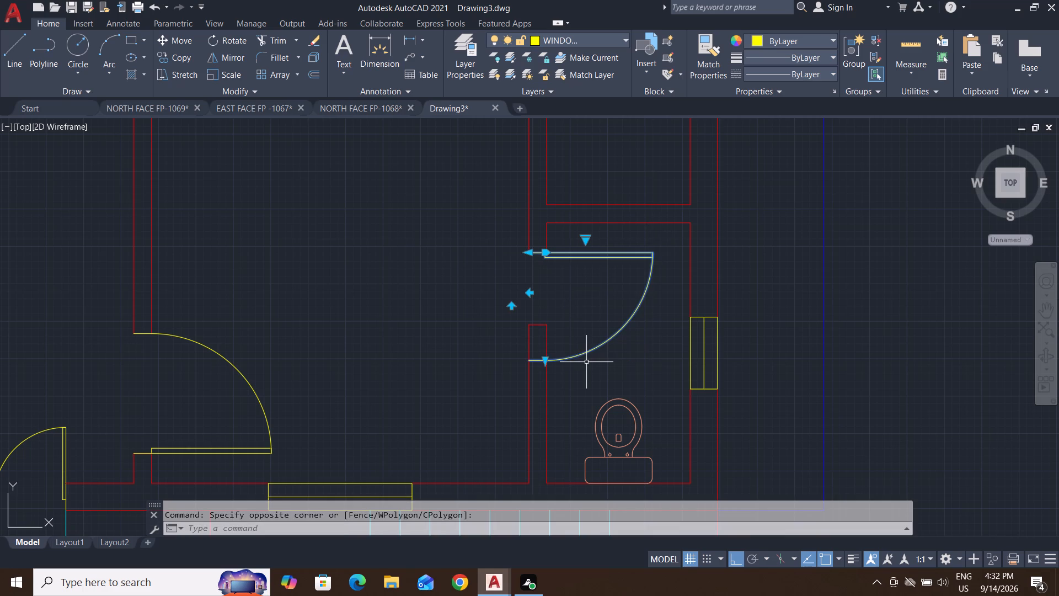
type("SC")
key("Return")
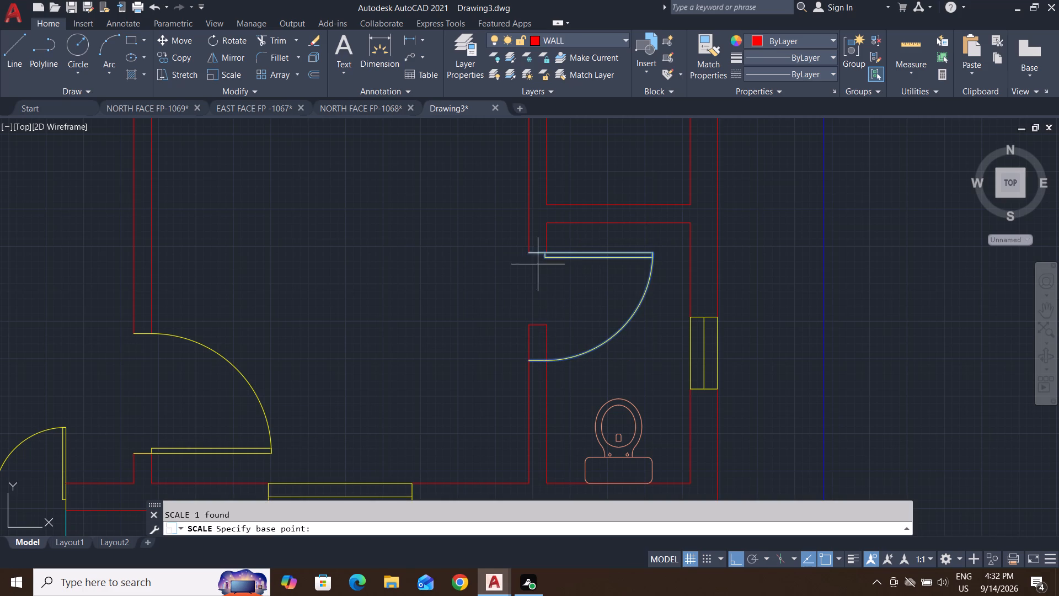
left_click(527, 257)
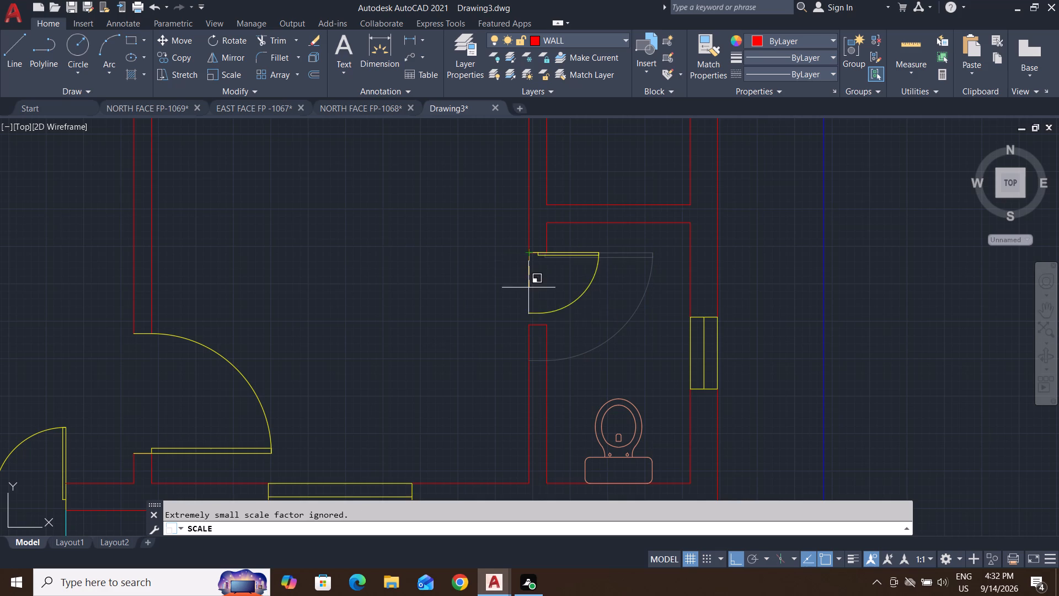
scroll(527, 292, "up", 3)
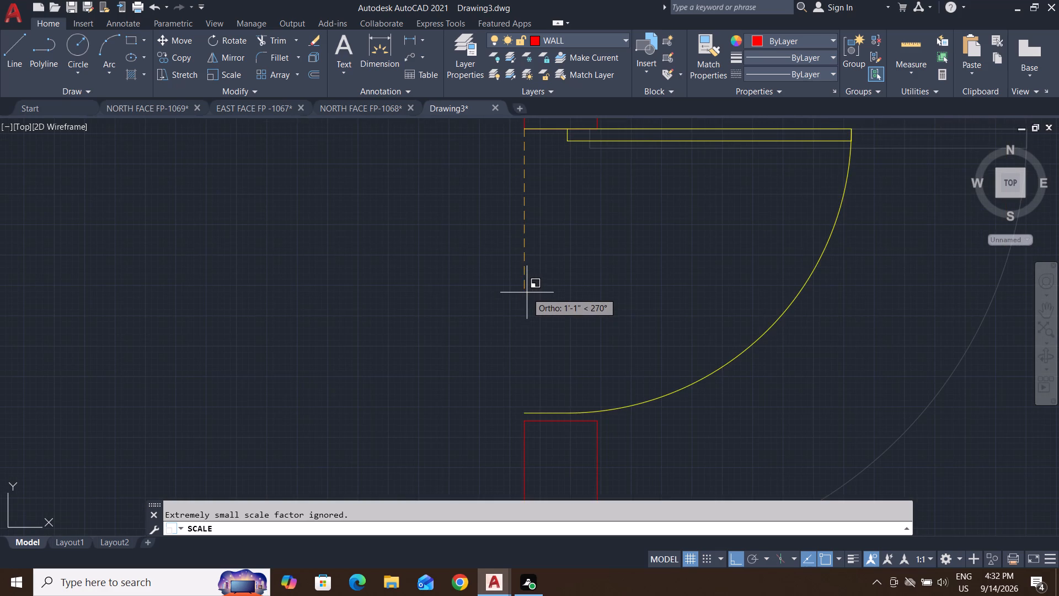
left_click(526, 297)
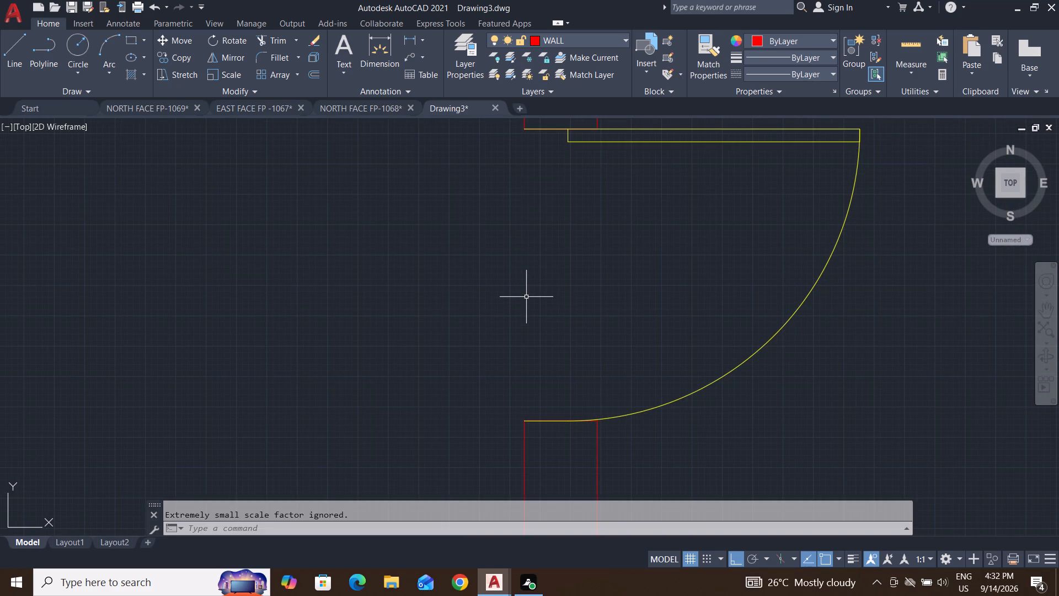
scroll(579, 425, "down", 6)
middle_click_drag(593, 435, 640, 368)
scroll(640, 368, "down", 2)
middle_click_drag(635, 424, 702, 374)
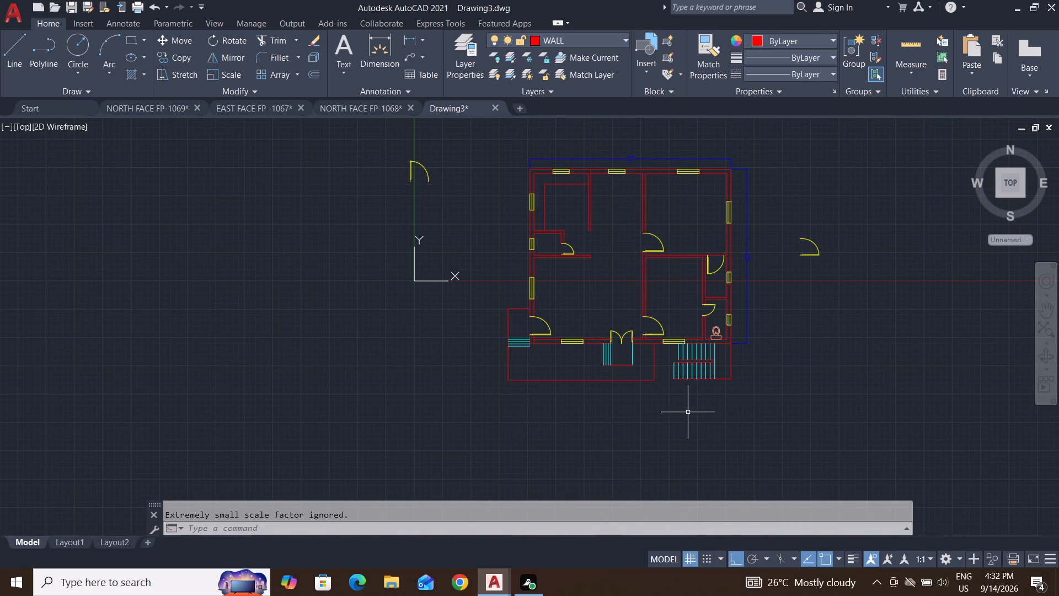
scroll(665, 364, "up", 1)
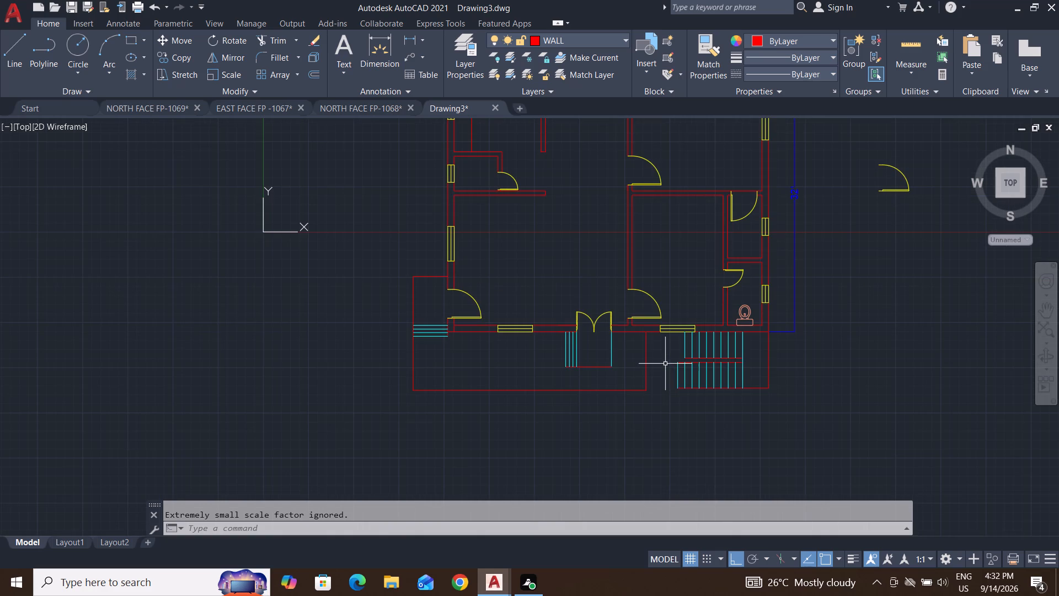
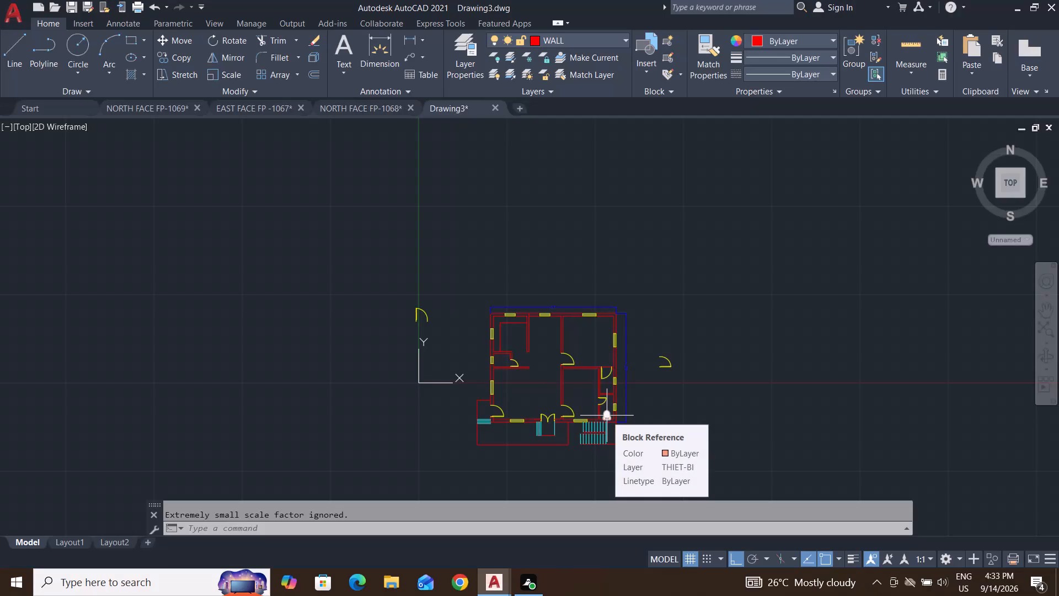
Switch to the NORTH FACE FP-1069 drawing and select the kitchen's sink and two-burner stove.
key("Escape")
key("Escape")
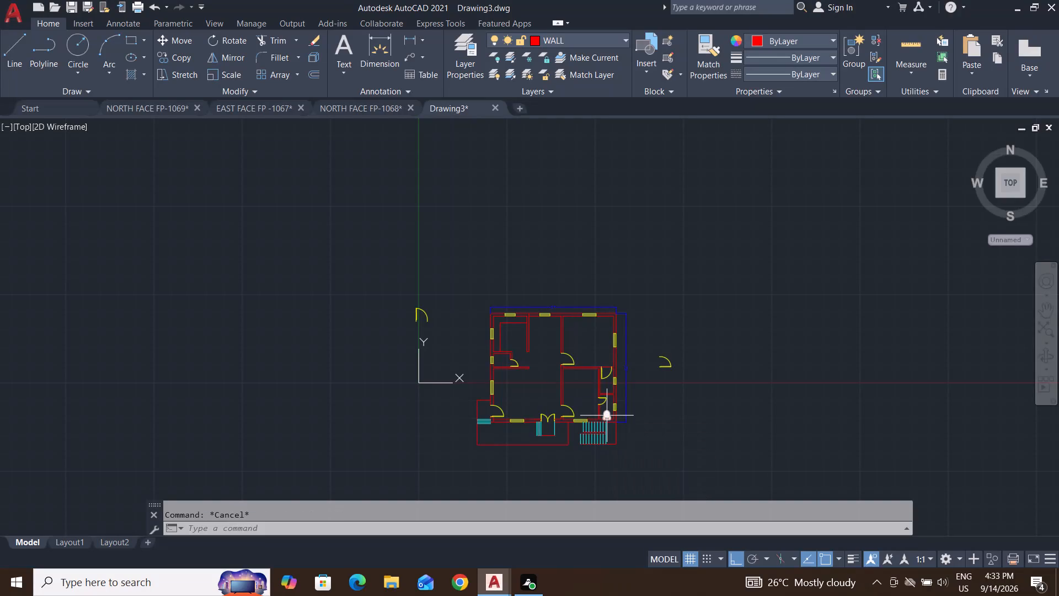
left_click(490, 579)
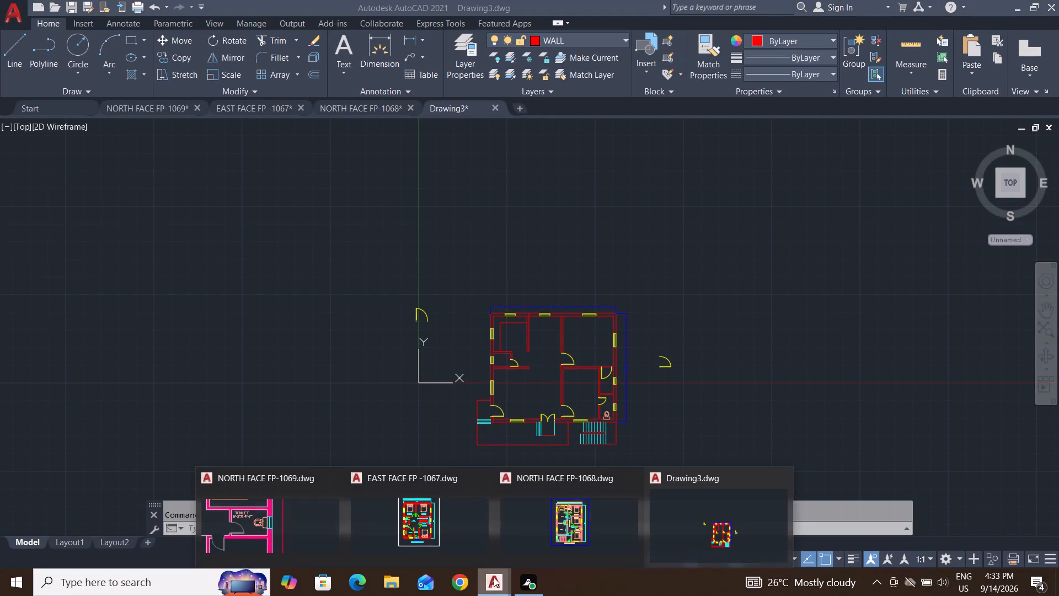
left_click(300, 531)
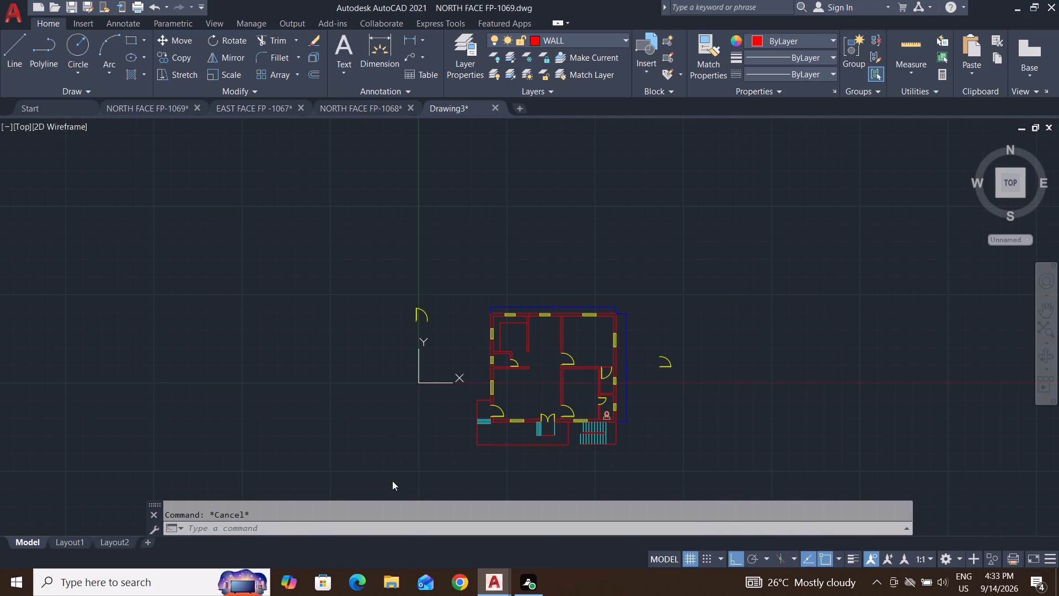
scroll(464, 317, "down", 8)
scroll(394, 226, "up", 4)
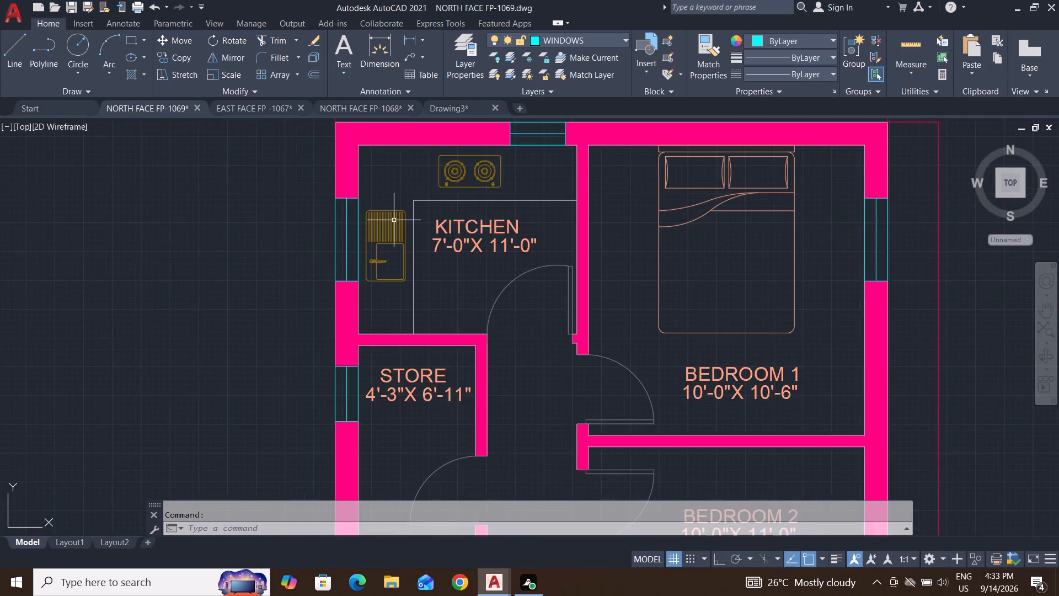
scroll(394, 216, "up", 2)
left_click(426, 186)
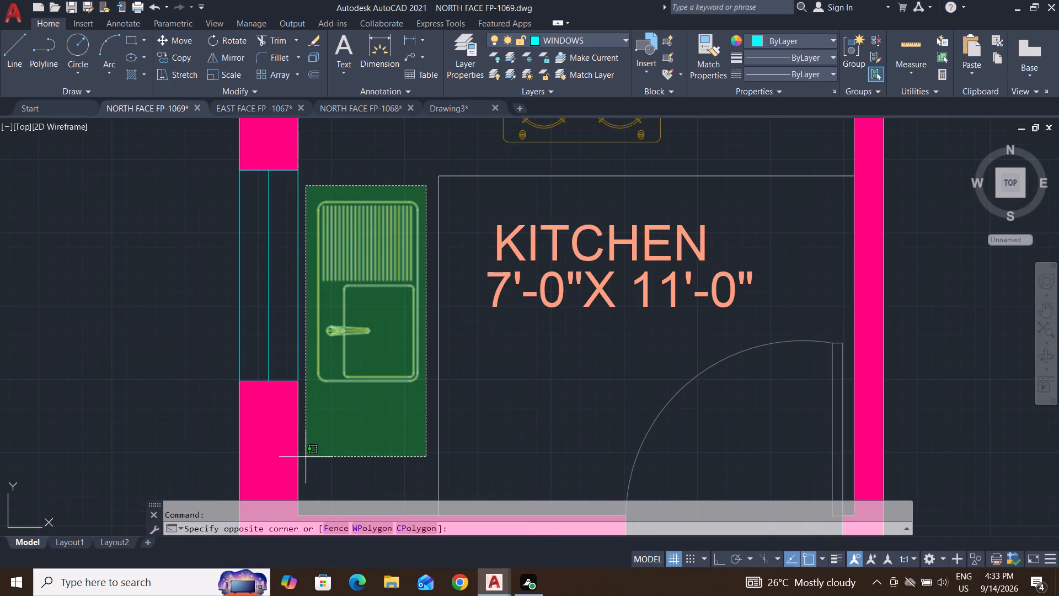
left_click(306, 457)
scroll(377, 476, "down", 2)
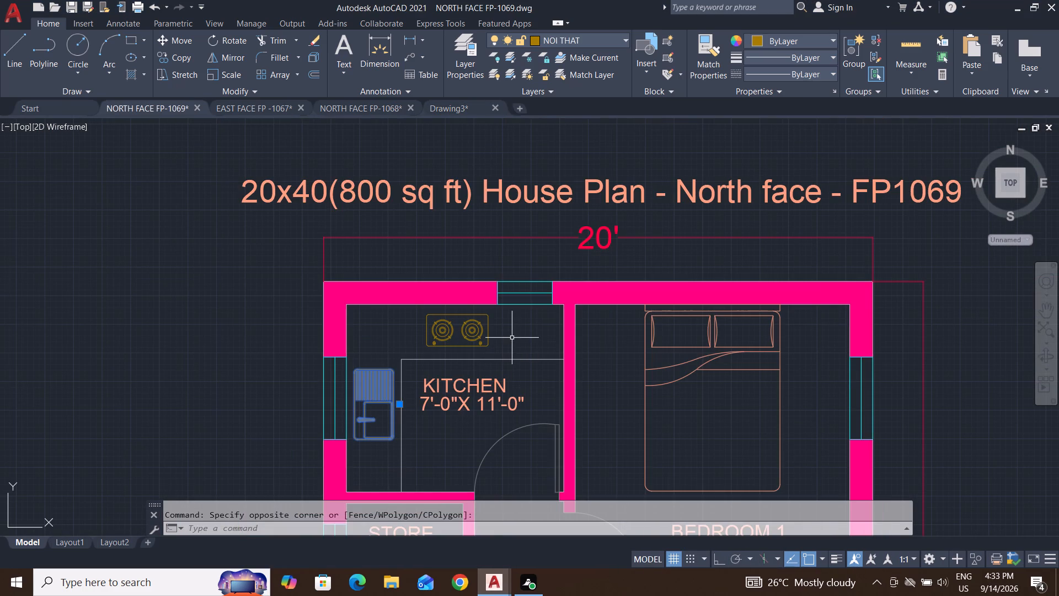
scroll(493, 310, "up", 3)
left_click(493, 308)
left_click(169, 470)
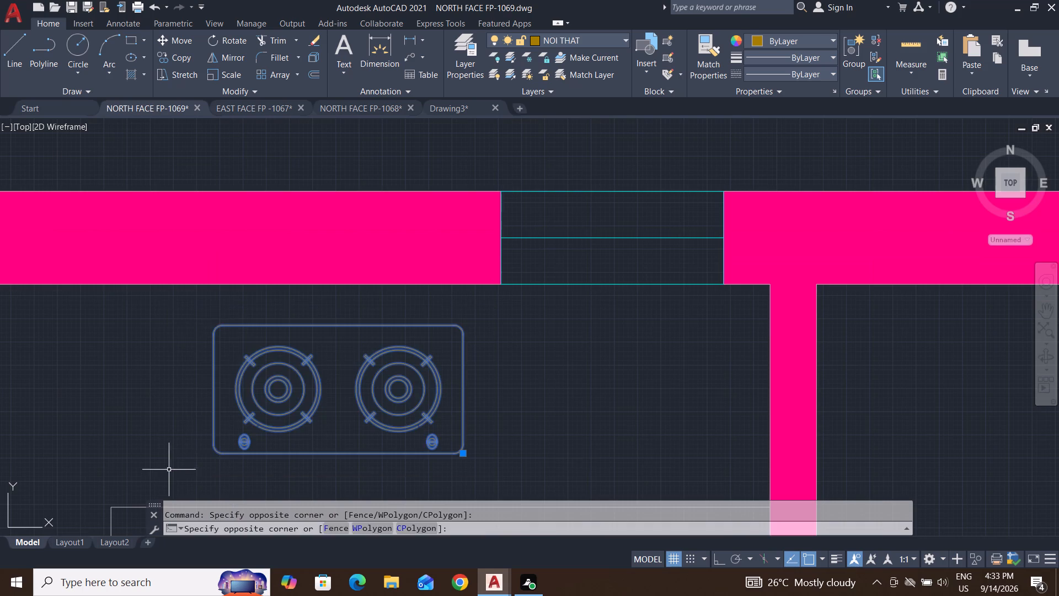
scroll(209, 446, "down", 5)
middle_click_drag(468, 445, 510, 310)
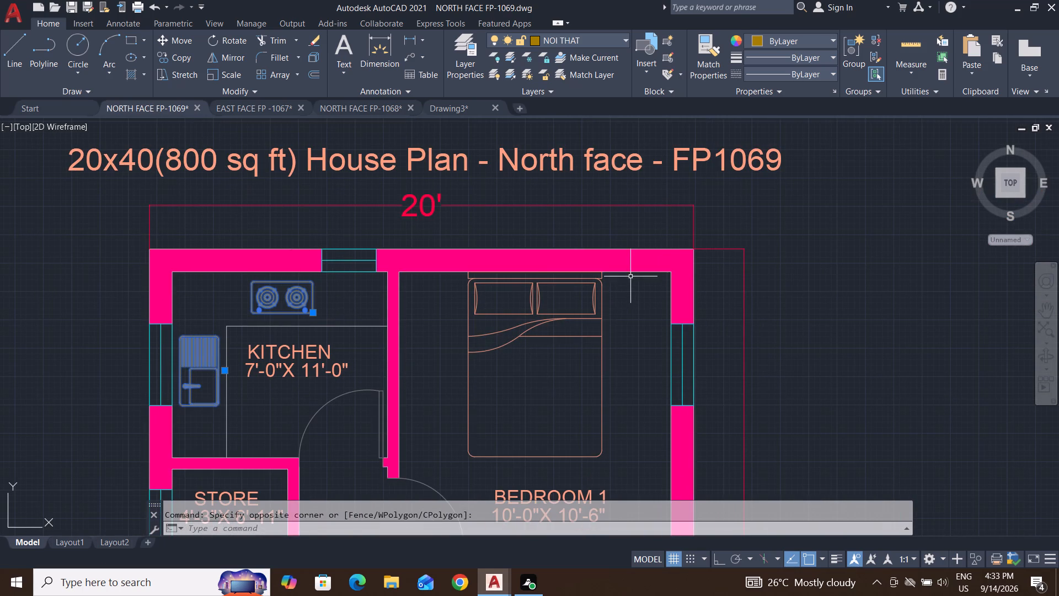
Add the beds of Bedroom 1, Bedroom 2 and Bedroom 3 to the selection and copy everything to the clipboard.
left_click(629, 274)
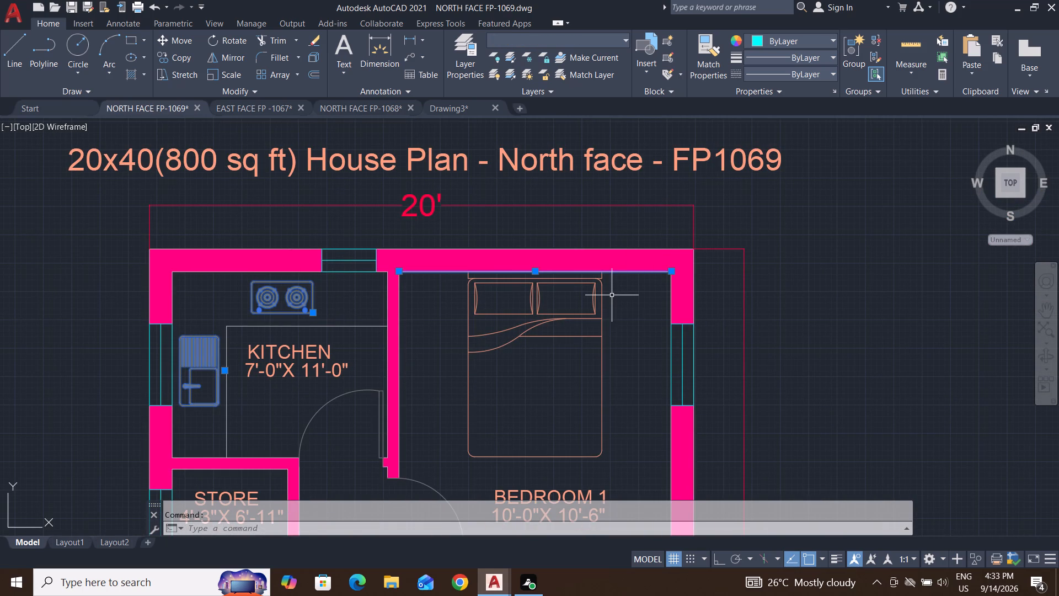
left_click(623, 272)
left_click(624, 274, "ctrl")
left_click(624, 272, "ctrl")
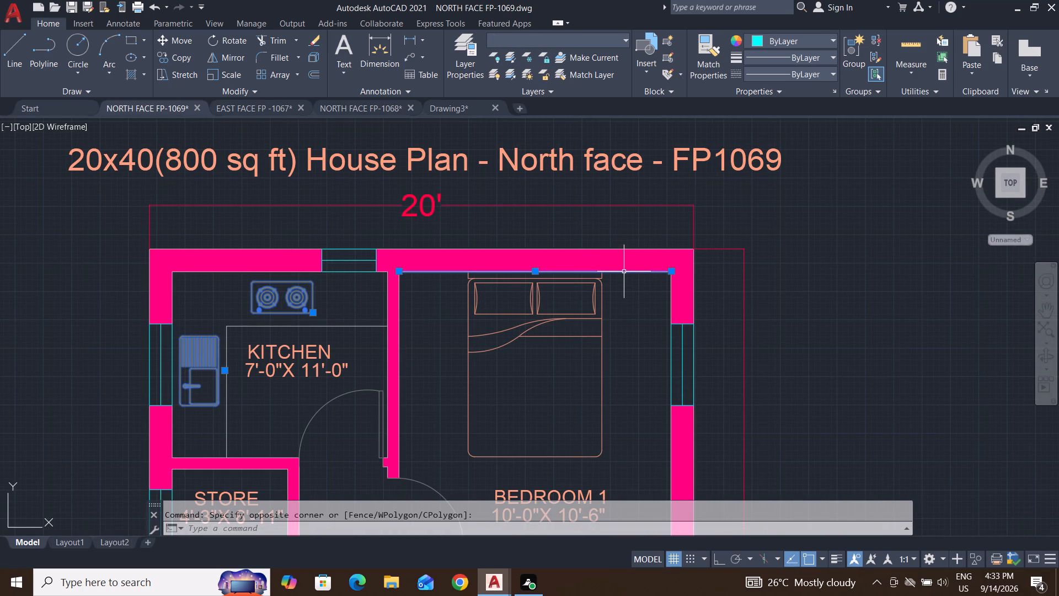
left_click(627, 273, "ctrl")
left_click(627, 273, "shift")
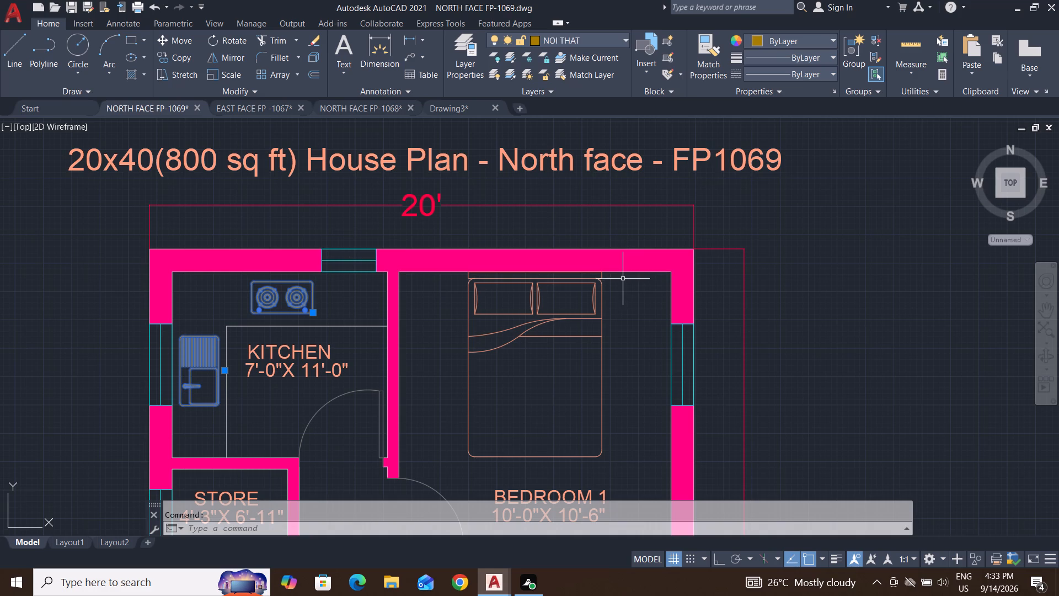
left_click(621, 276)
left_click(458, 458)
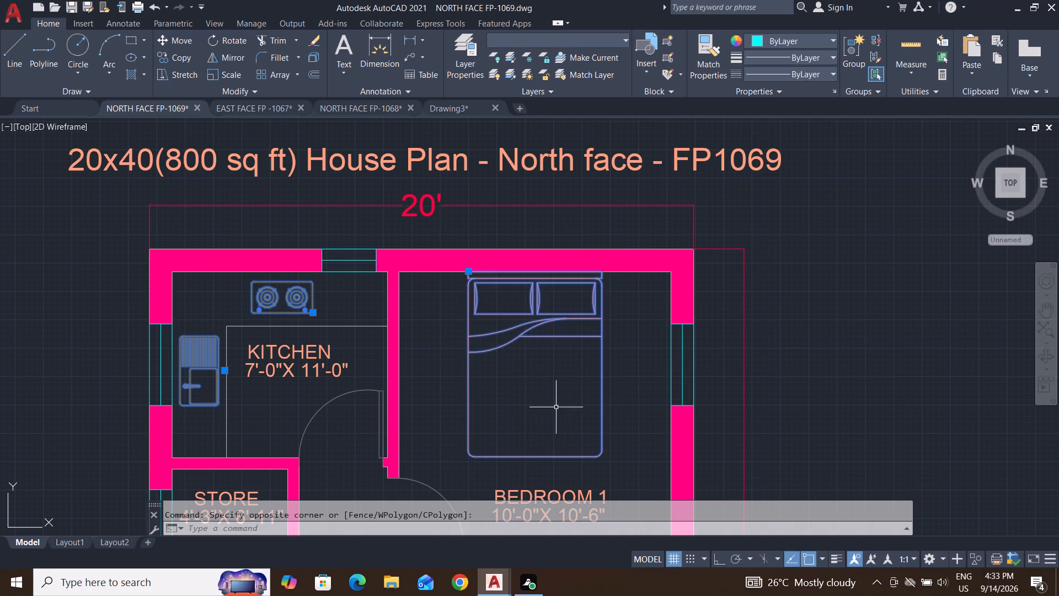
scroll(555, 407, "down", 2)
middle_click_drag(555, 407, 601, 225)
middle_click_drag(619, 345, 650, 251)
scroll(650, 251, "up", 3)
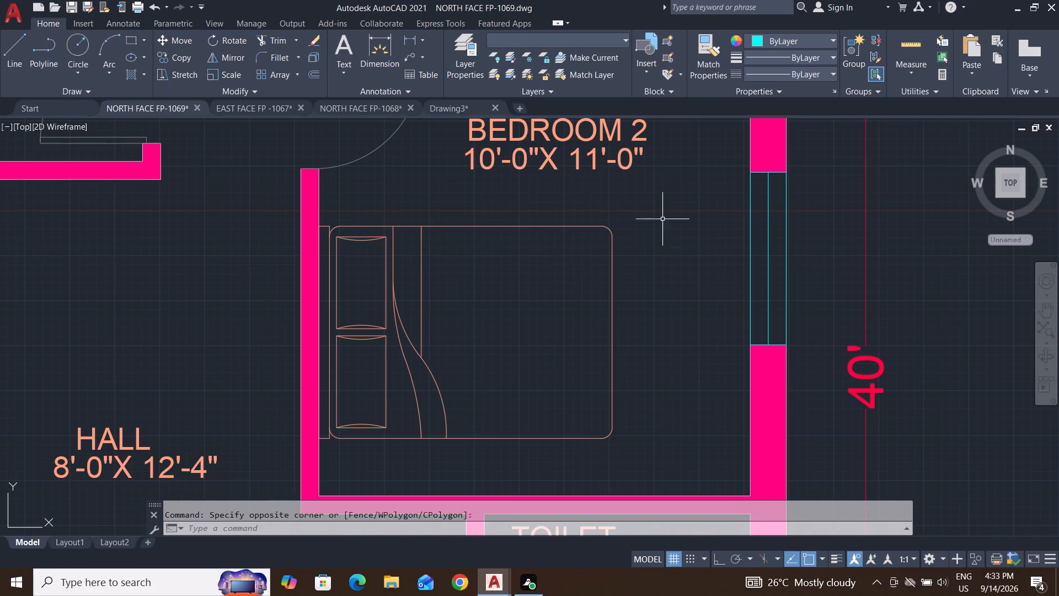
left_click(675, 191)
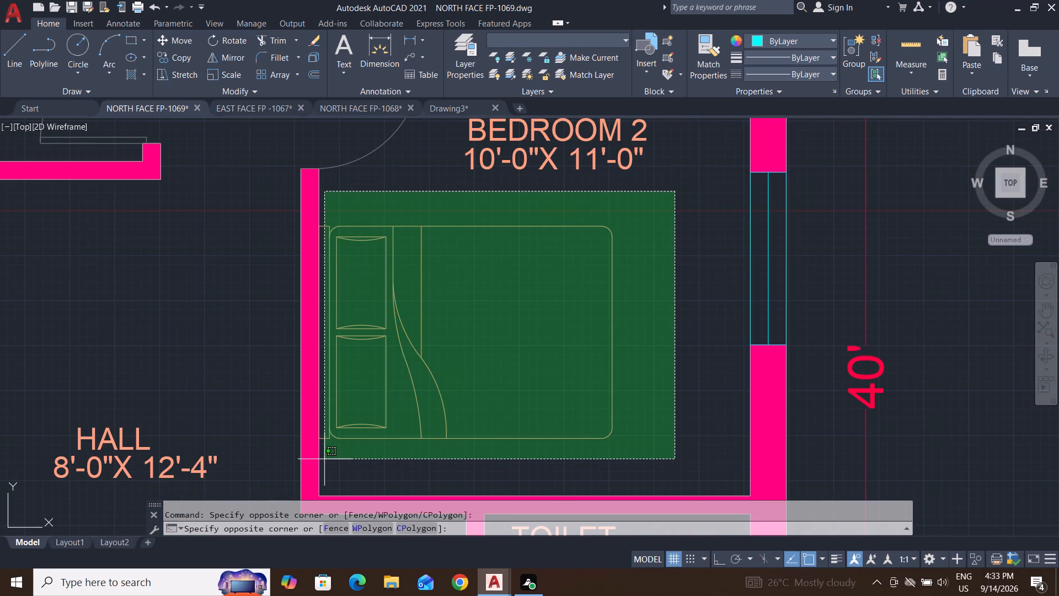
left_click(324, 459)
scroll(459, 391, "down", 3)
middle_click_drag(459, 391, 534, 288)
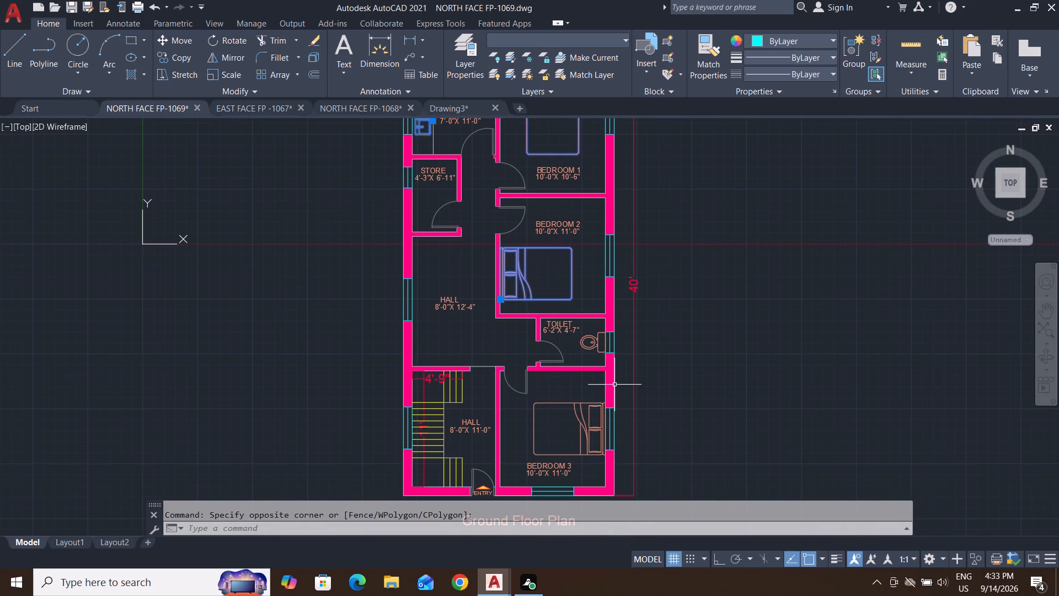
middle_click_drag(594, 467, 613, 409)
scroll(621, 390, "up", 4)
middle_click_drag(606, 460, 635, 403)
left_click(650, 418)
scroll(641, 418, "down", 4)
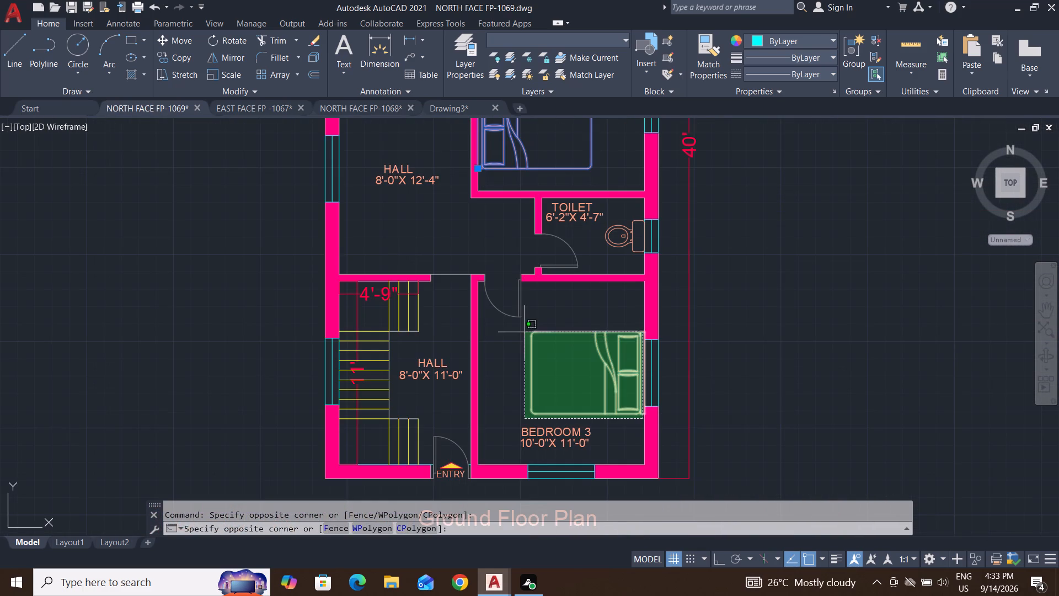
left_click(521, 331)
scroll(651, 402, "down", 3)
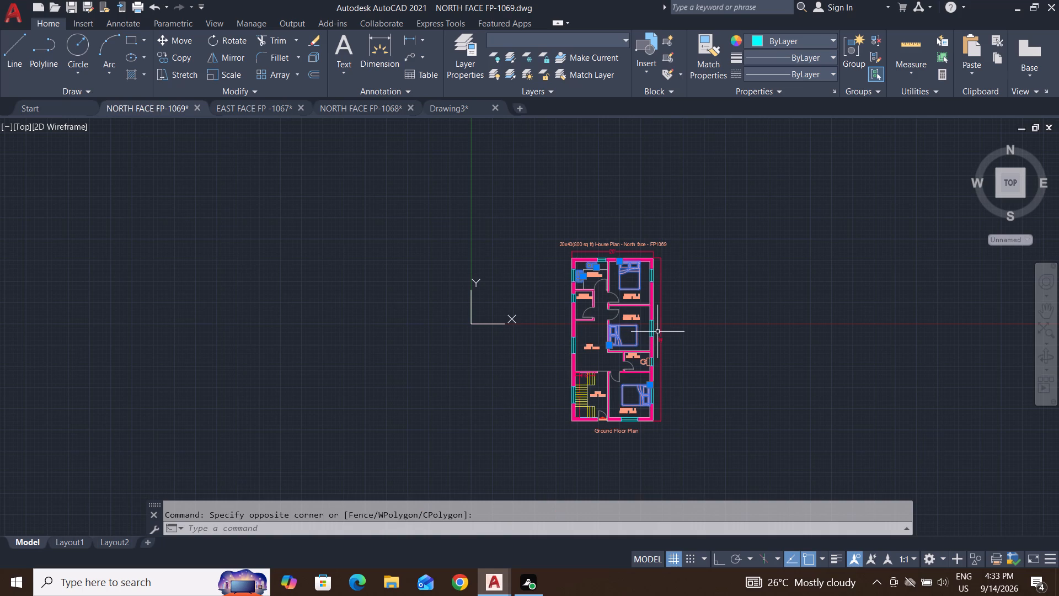
key("ctrl+c")
Switch to Drawing3 and paste the copied kitchen fixtures and beds in the empty space east of the floor plan.
left_click(502, 588)
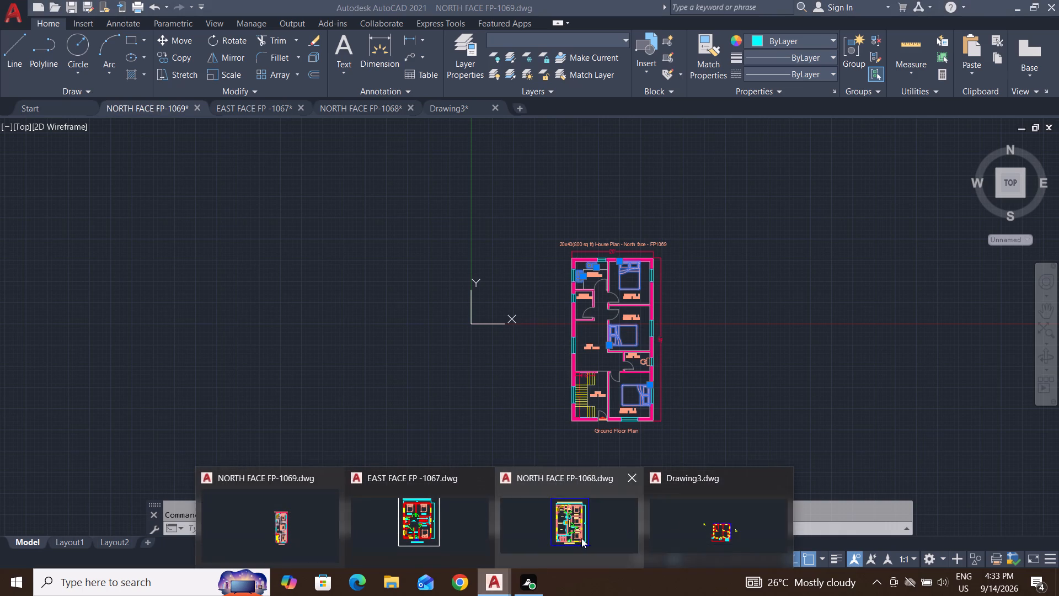
left_click(688, 524)
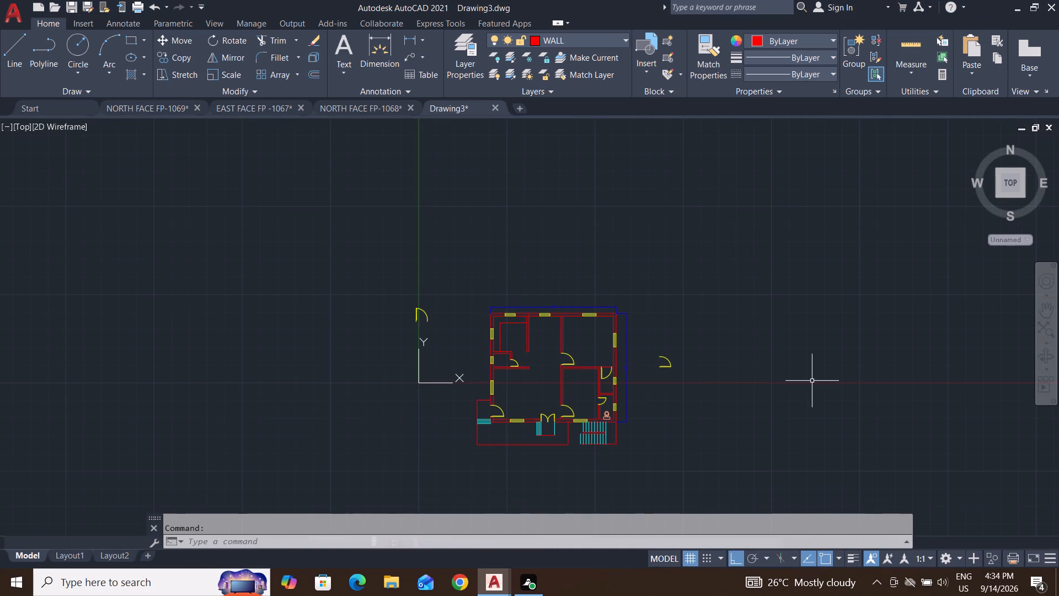
key("ctrl+v")
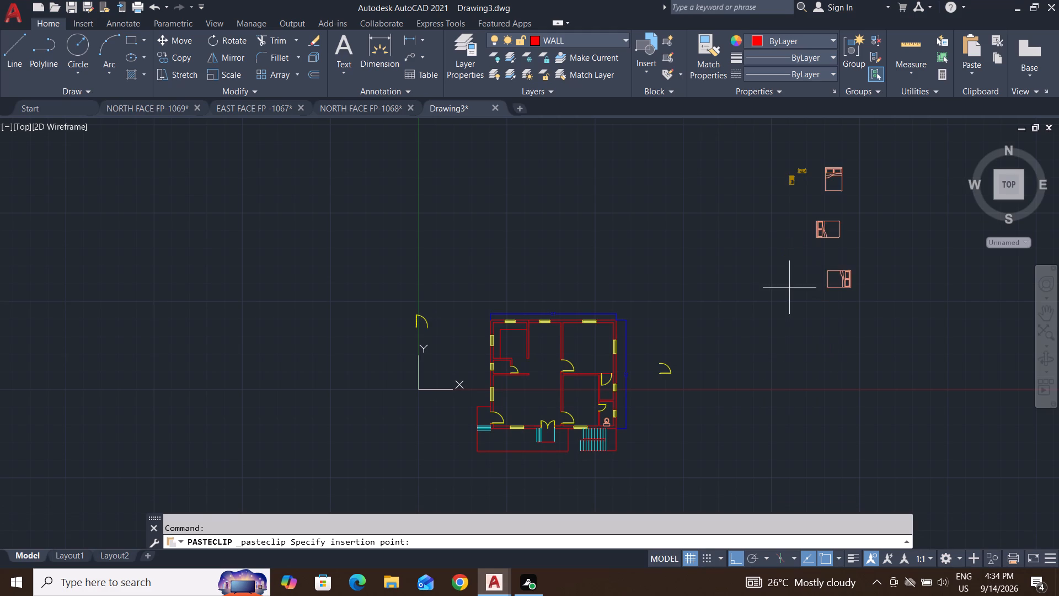
left_click(700, 446)
key("Escape")
key("Escape")
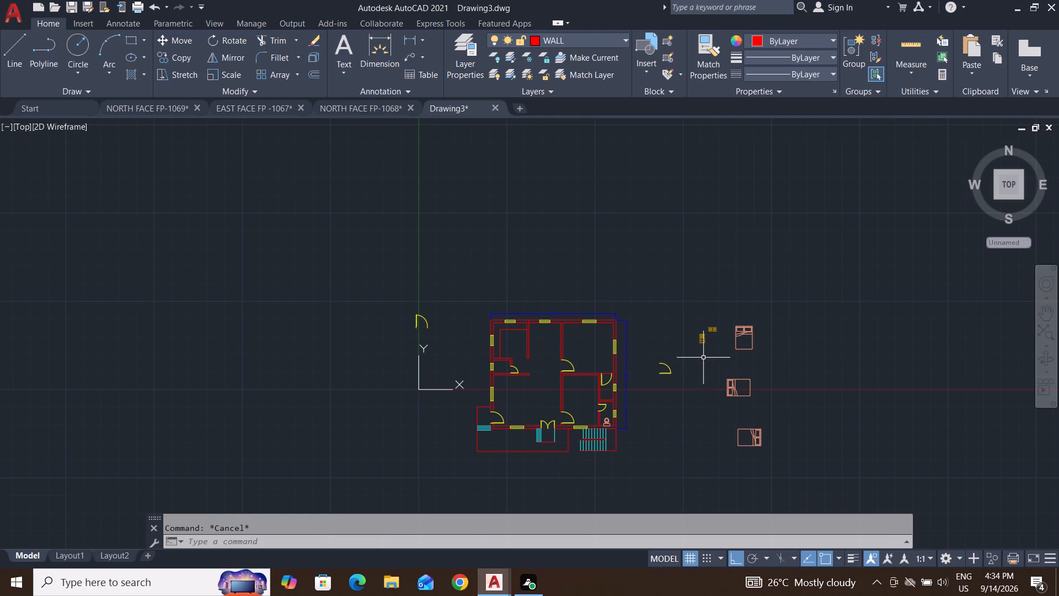
Move the pasted sink and stove together straight west into the northwest kitchen, with the sink against the west counter line.
scroll(703, 356, "up", 3)
left_click(780, 217)
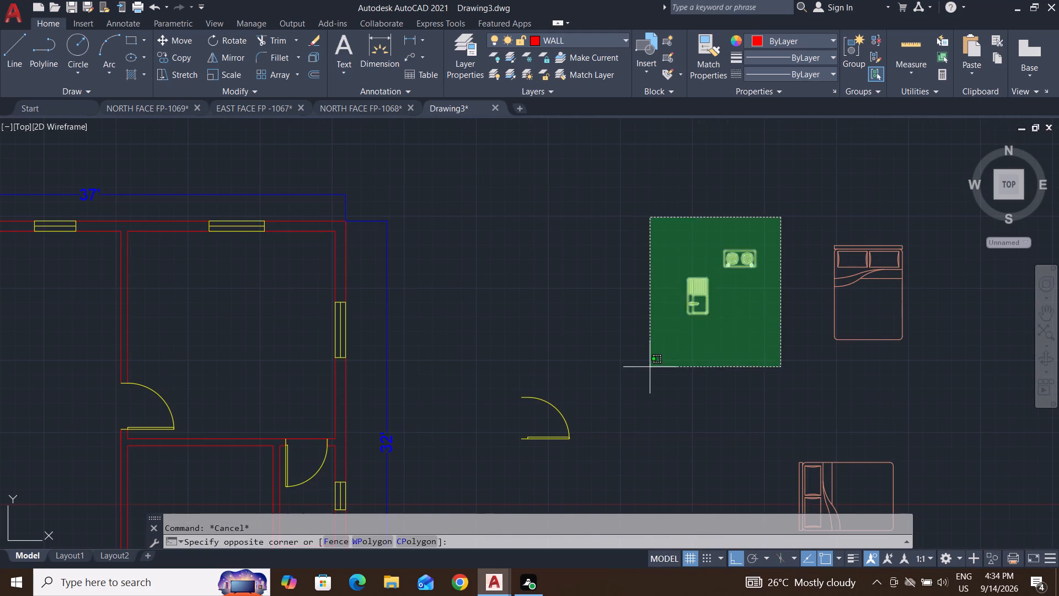
left_click(649, 368)
key("m")
key("Return")
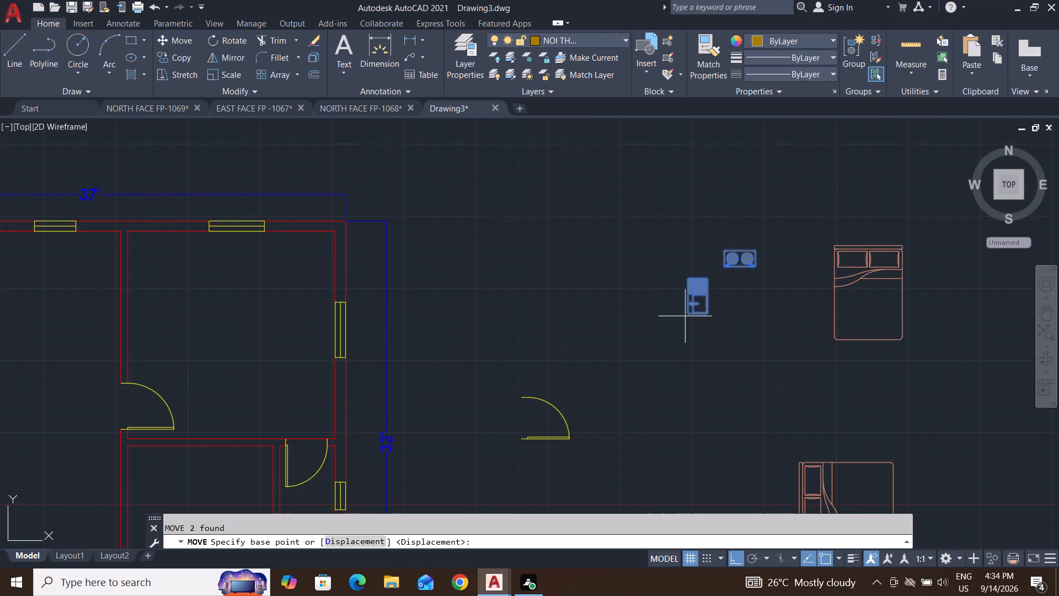
left_click(707, 300)
scroll(538, 391, "down", 2)
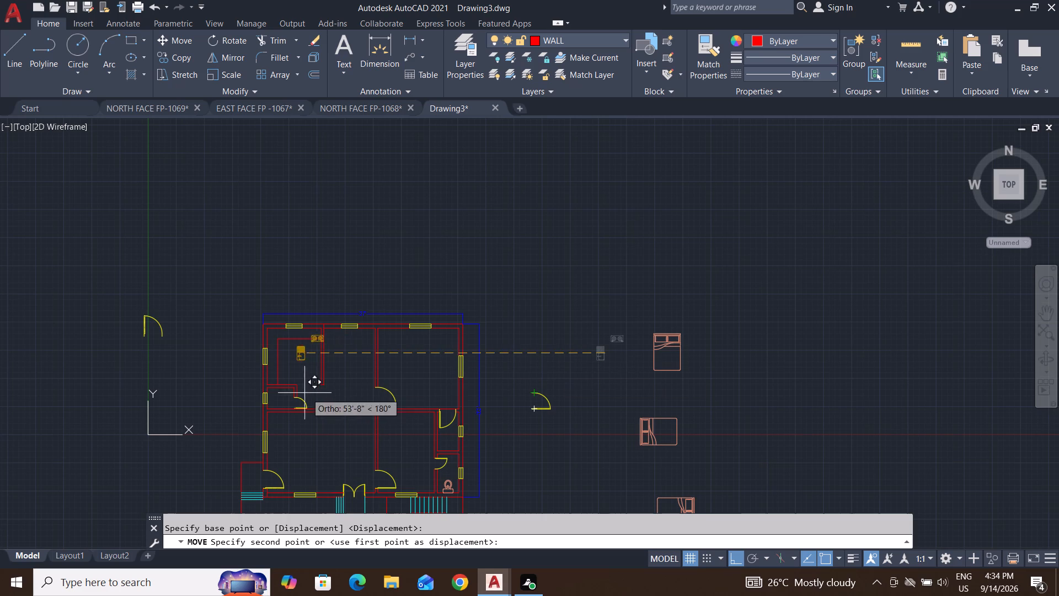
scroll(279, 373, "up", 2)
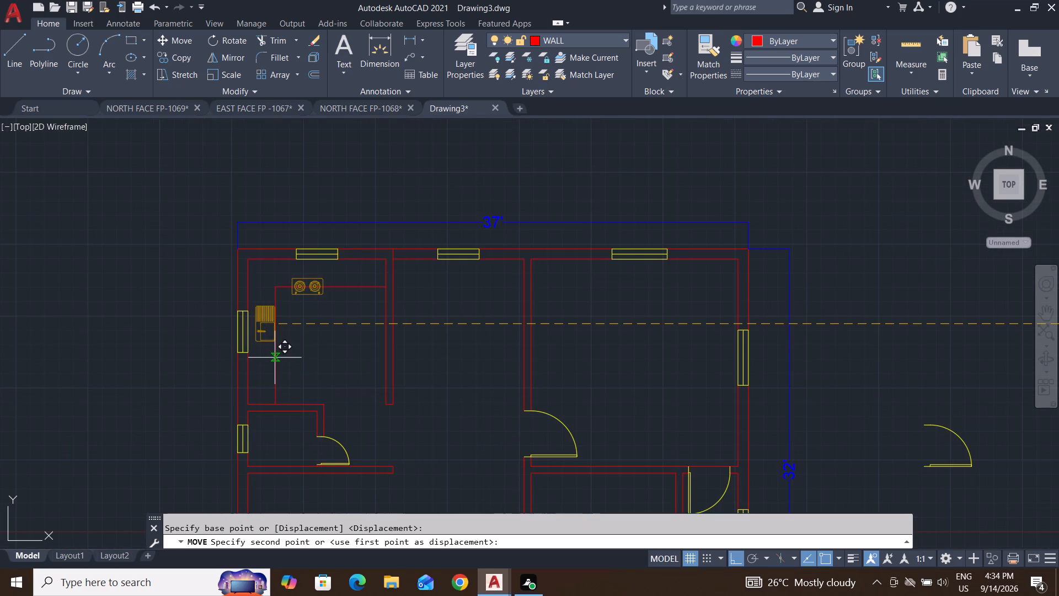
left_click(275, 358)
Turn Ortho off and move the sink north within the west counter so it sits beside the kitchen's west window.
middle_click_drag(302, 353, 482, 321)
scroll(480, 305, "up", 3)
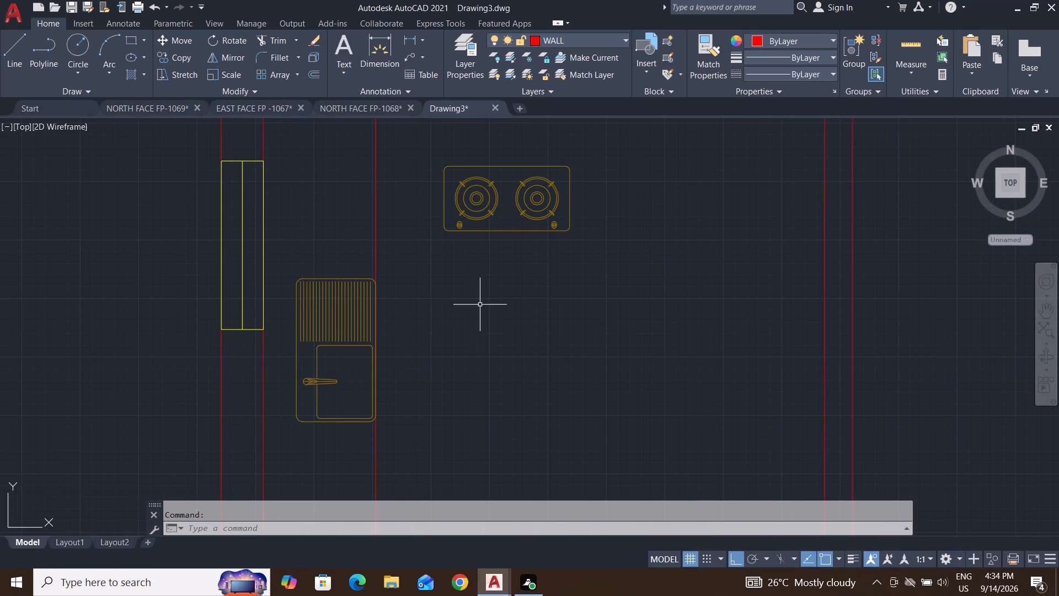
key("Escape")
key("Escape")
key("Escape")
left_click(370, 252)
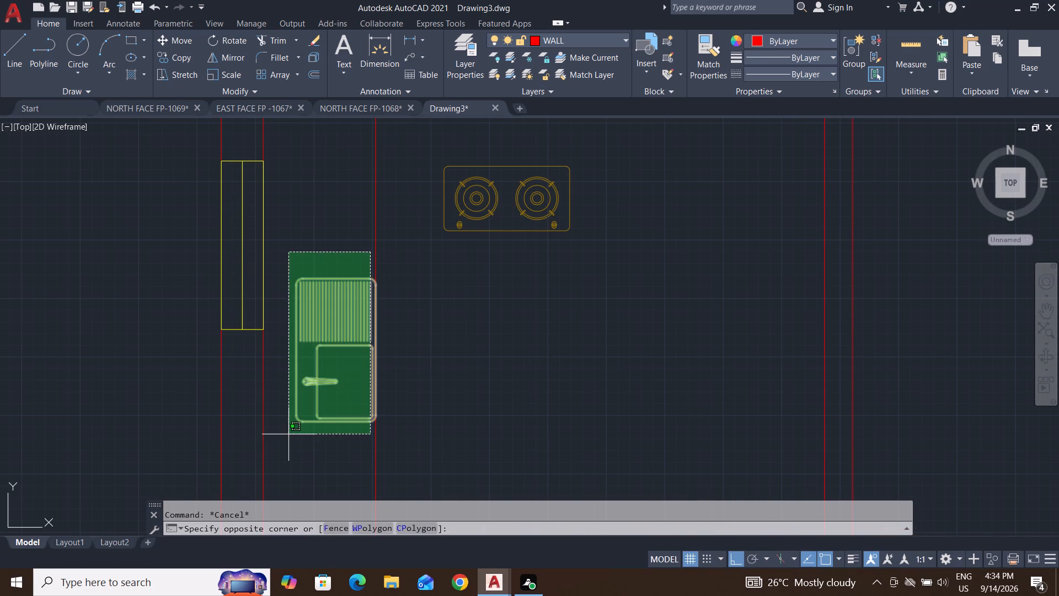
left_click(288, 434)
key("m")
key("Return")
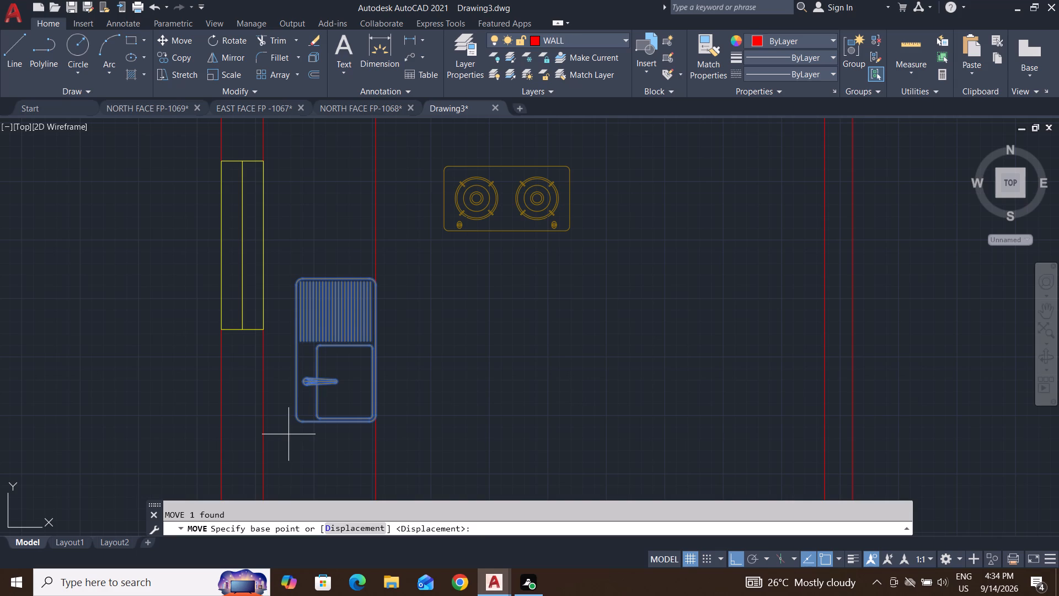
left_click(336, 349)
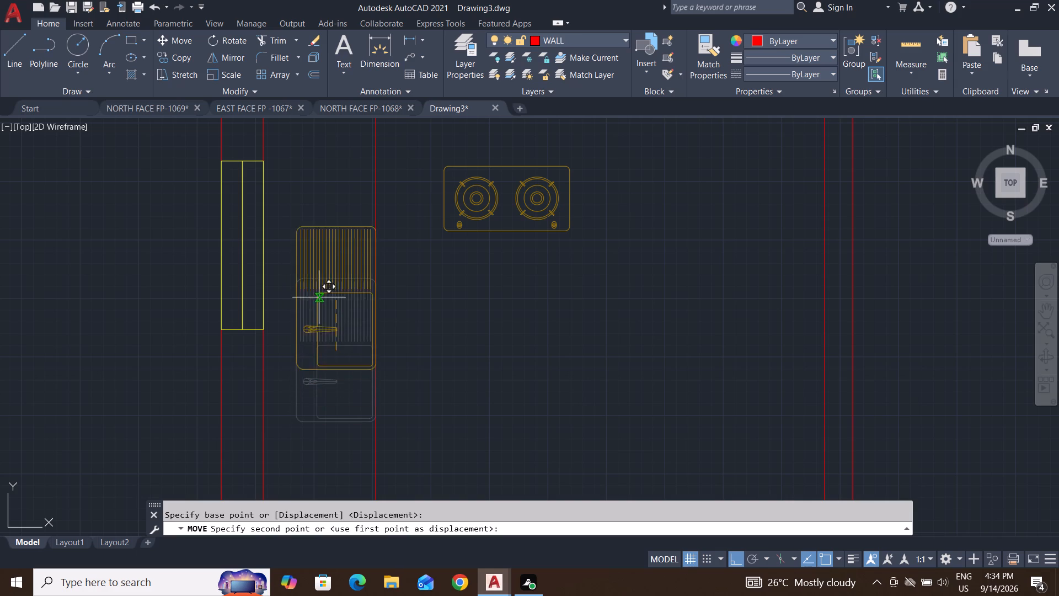
left_click(735, 561)
left_click(319, 253)
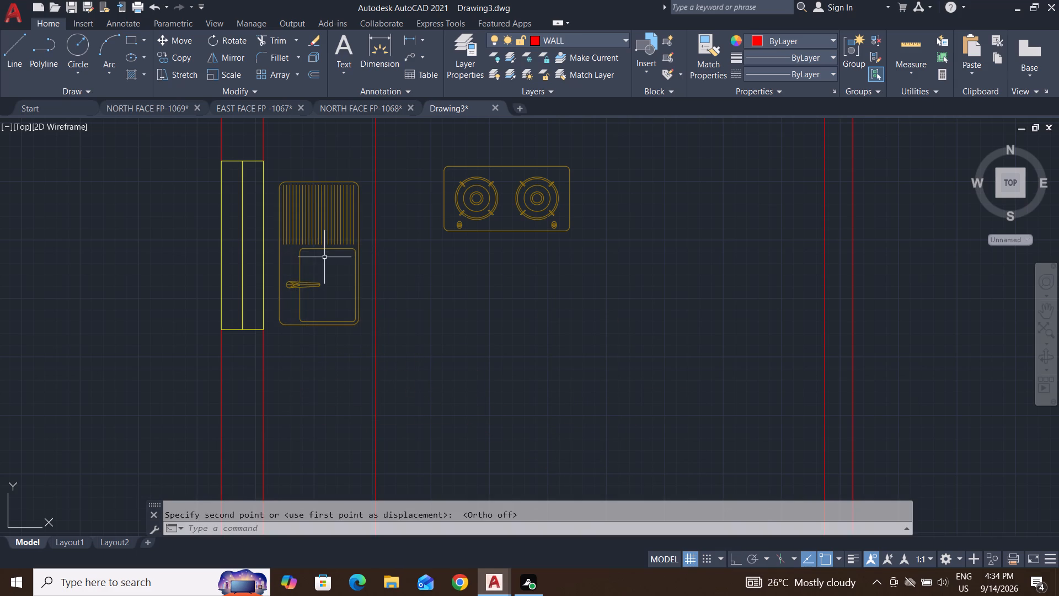
scroll(509, 336, "down", 3)
key("Escape")
key("Escape")
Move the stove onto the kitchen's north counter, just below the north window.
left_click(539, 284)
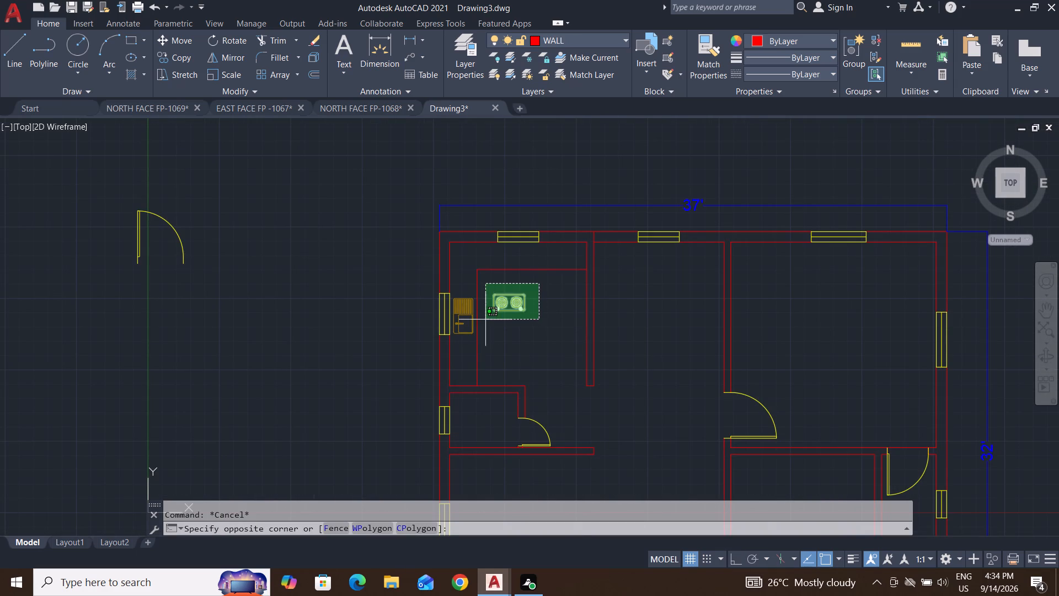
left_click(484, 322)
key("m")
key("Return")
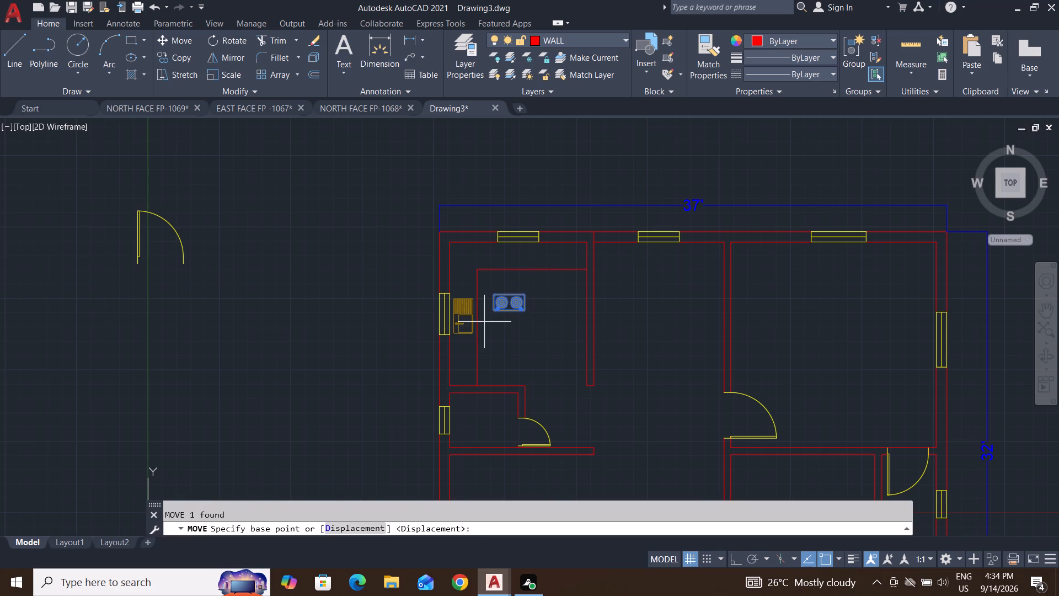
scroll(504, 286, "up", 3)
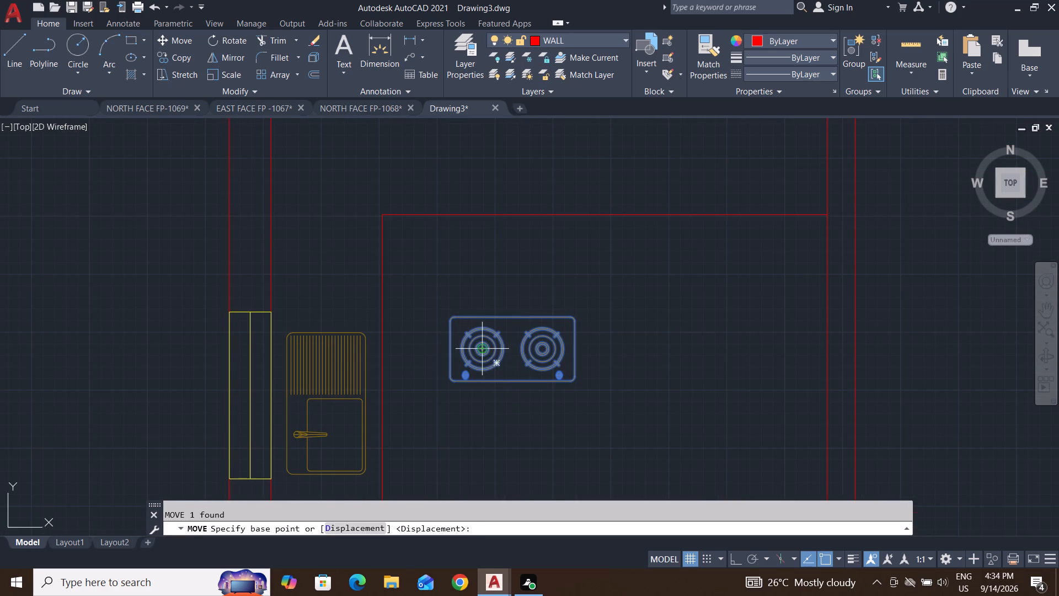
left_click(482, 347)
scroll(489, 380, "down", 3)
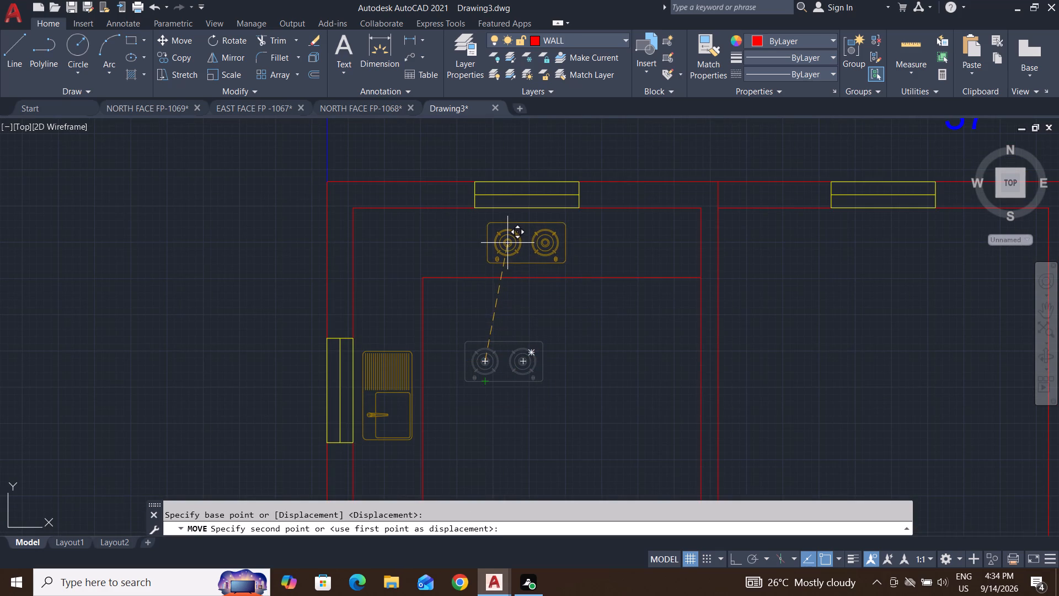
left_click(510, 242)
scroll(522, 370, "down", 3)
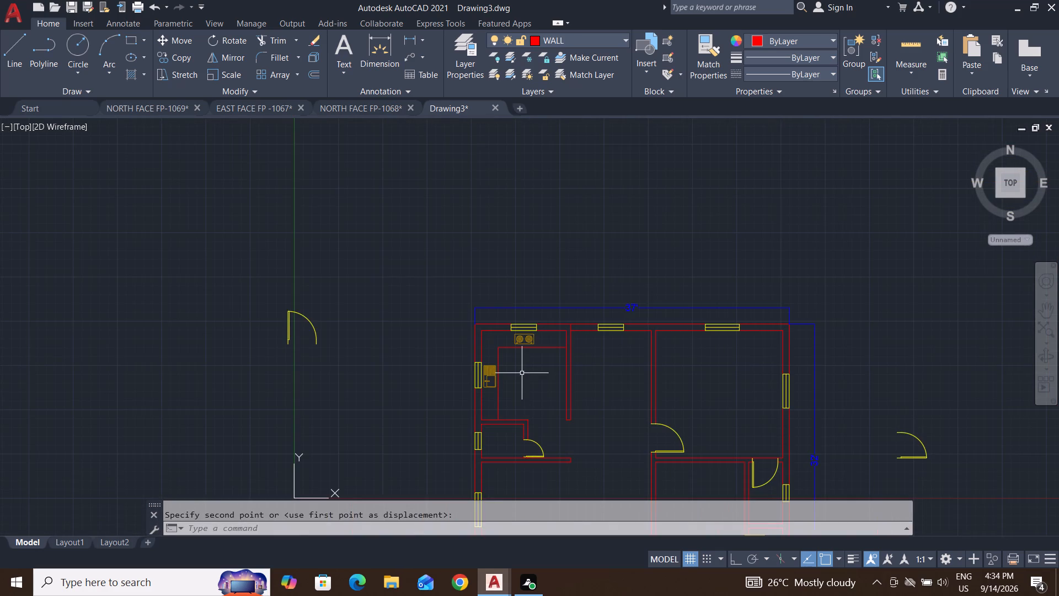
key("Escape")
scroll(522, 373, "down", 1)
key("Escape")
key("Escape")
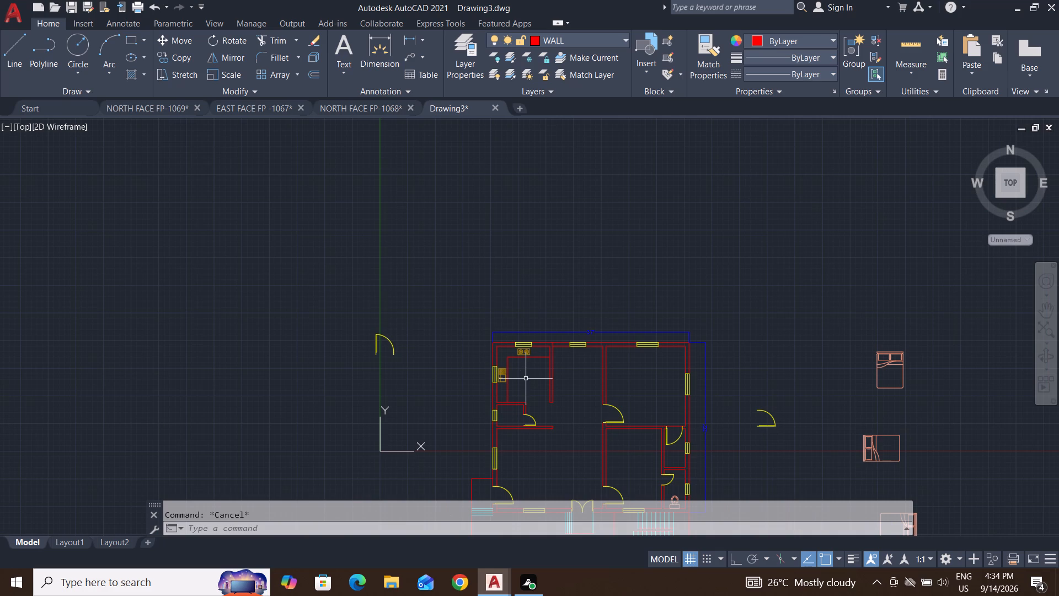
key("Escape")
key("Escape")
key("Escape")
Move the sink straight south along the west counter to the counter's south end.
scroll(504, 375, "up", 4)
left_click(499, 328)
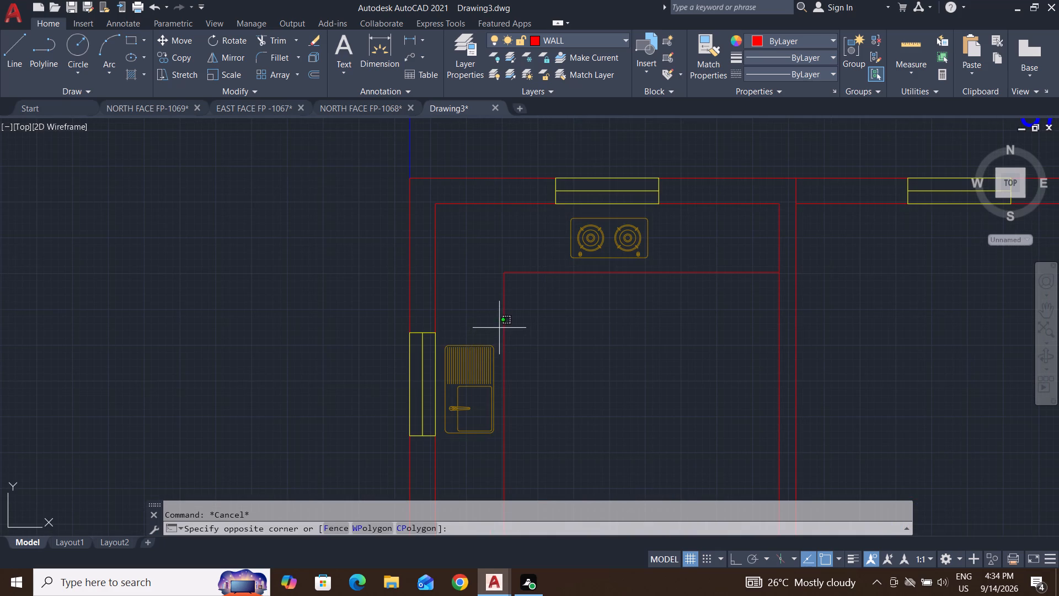
left_click(440, 454)
key("m")
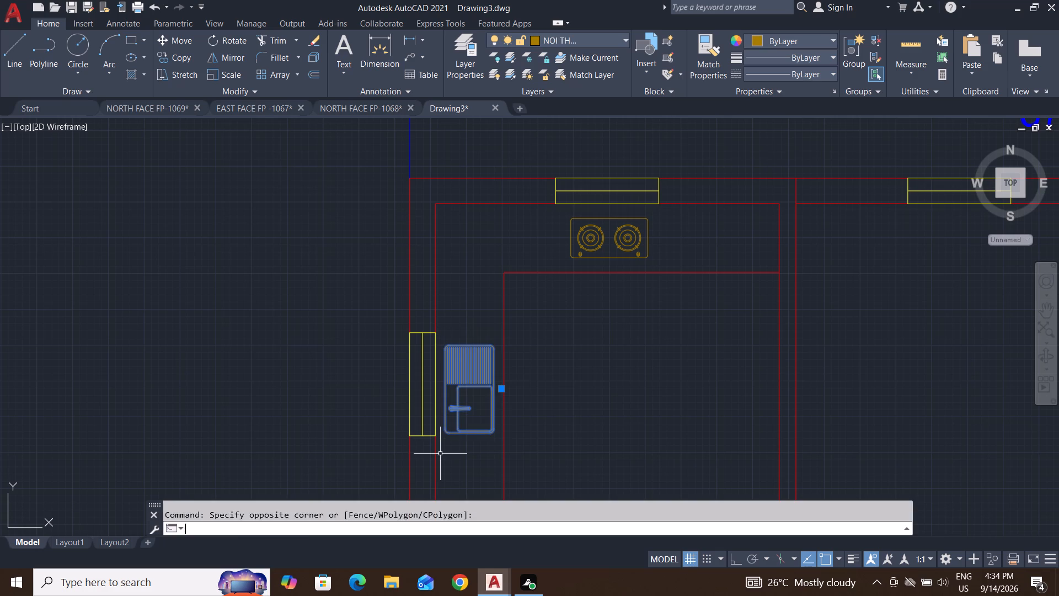
key("Return")
middle_click_drag(445, 454, 479, 347)
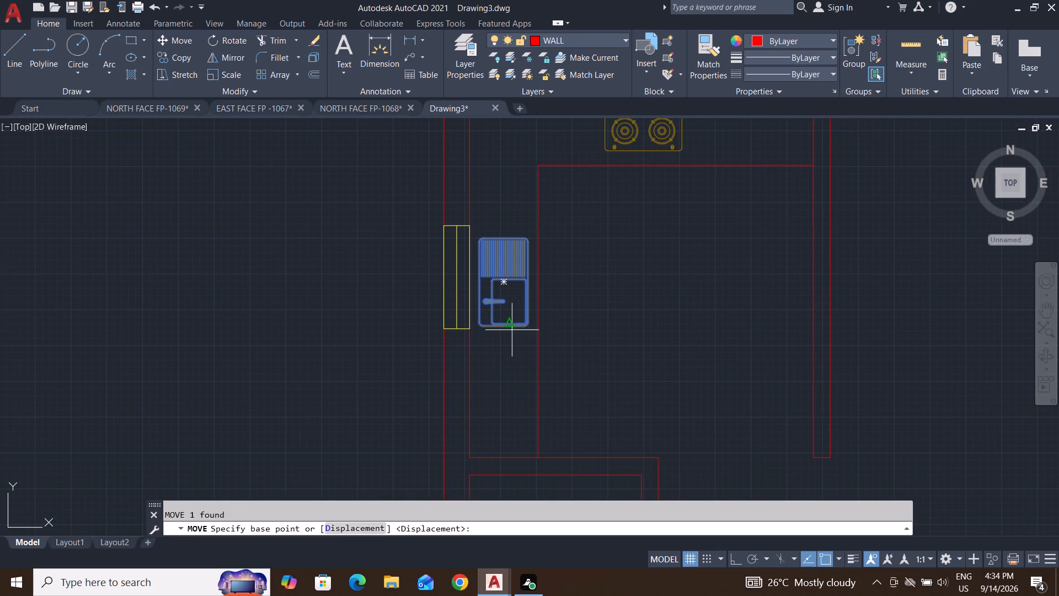
left_click(506, 326)
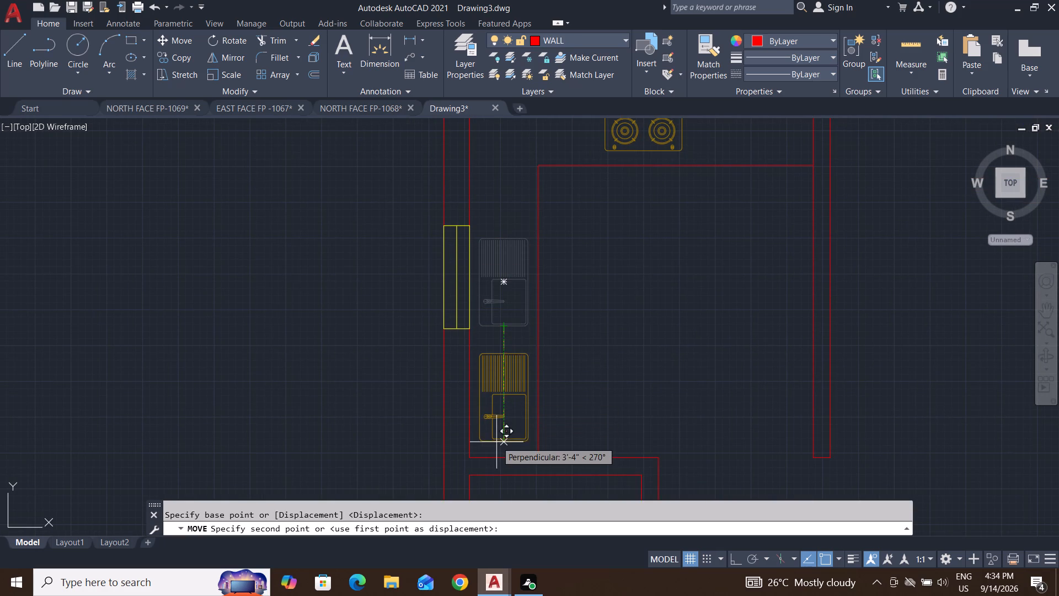
left_click(500, 450)
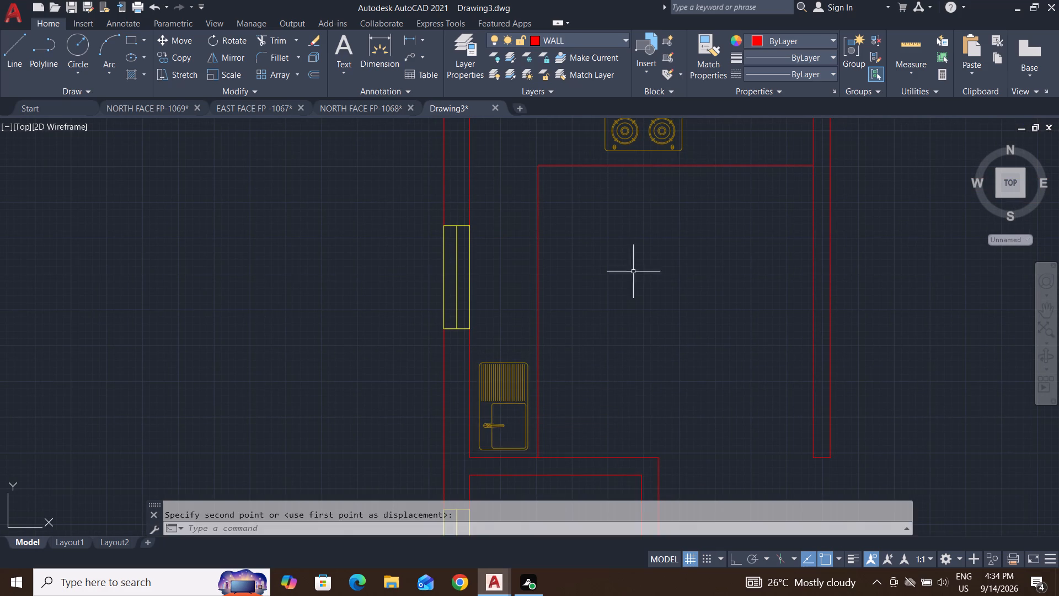
Copy the stove from the north counter to the empty space west of the floor plan.
scroll(617, 338, "down", 2)
scroll(651, 254, "up", 3)
left_click(625, 229)
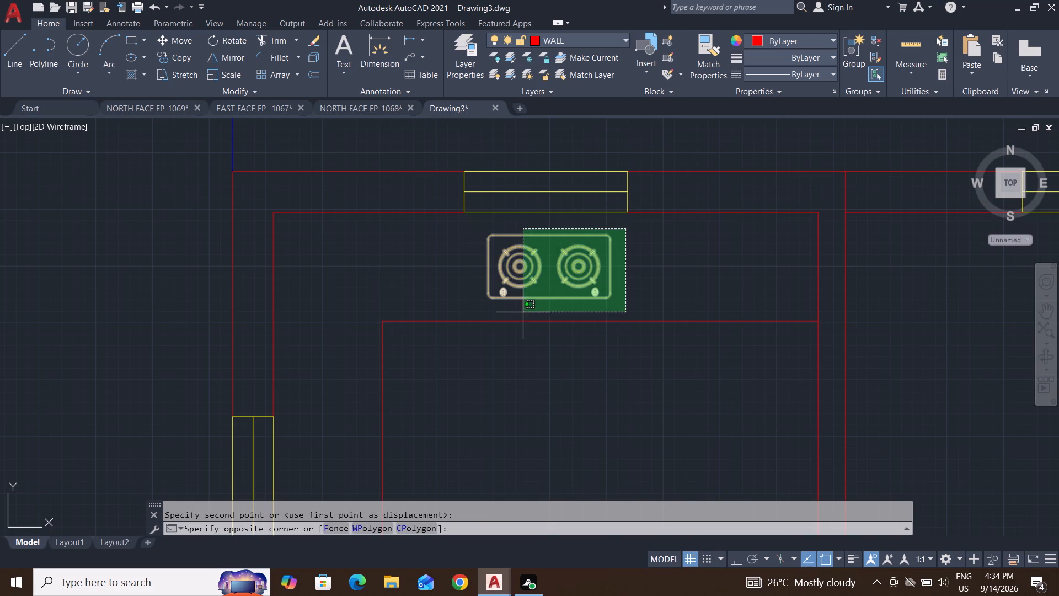
left_click(485, 306)
type("CO")
key("Return")
left_click(488, 264)
scroll(488, 264, "down", 2)
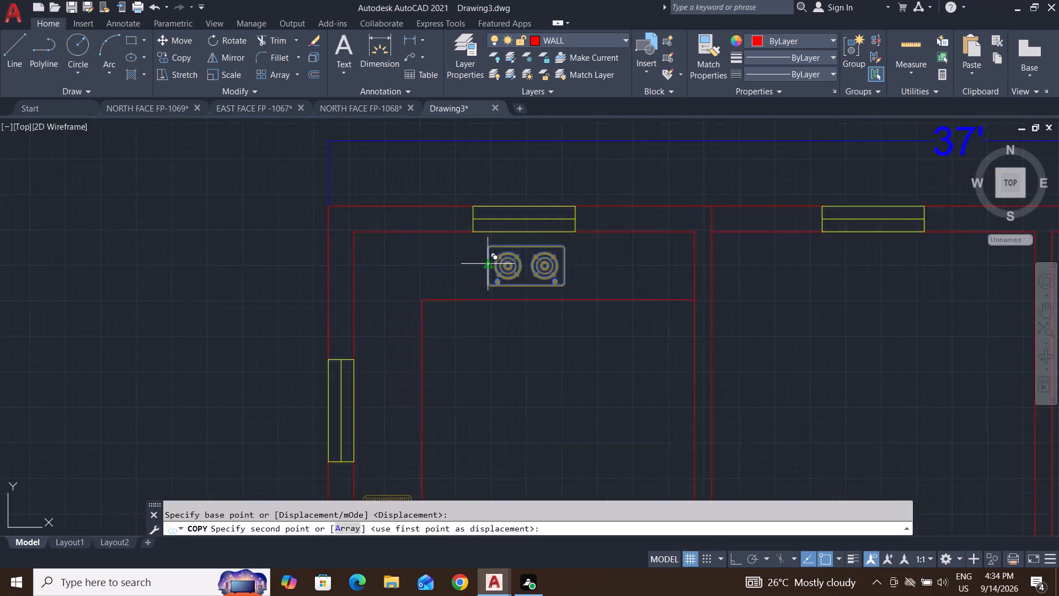
left_click(188, 272)
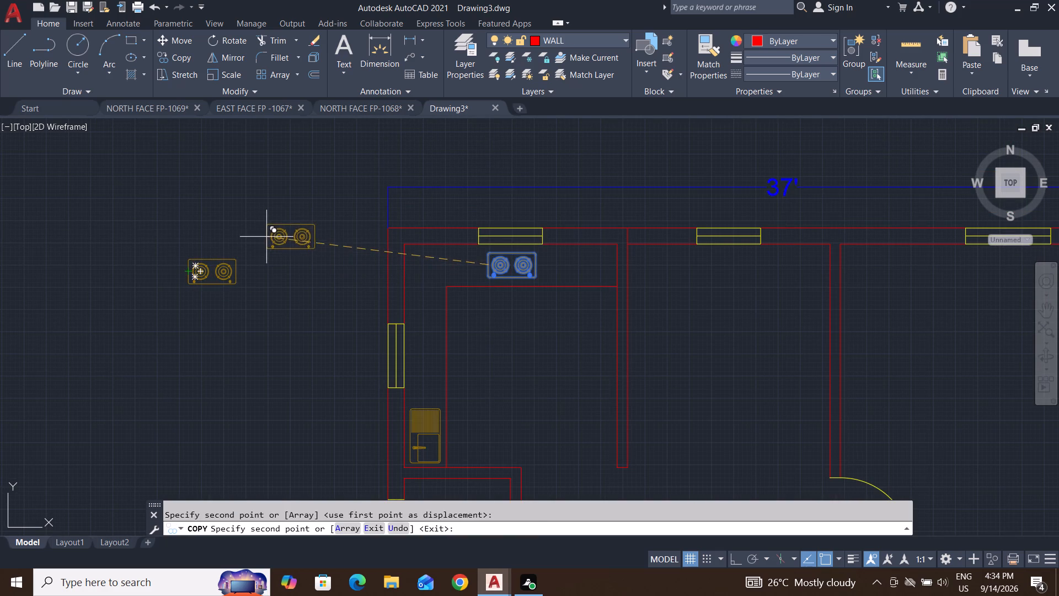
key("Escape")
key("Escape")
Rotate the copied stove 90° counterclockwise about its lower-left corner with Ortho on, so it stands vertically.
left_click(279, 216)
left_click(148, 348)
key("r")
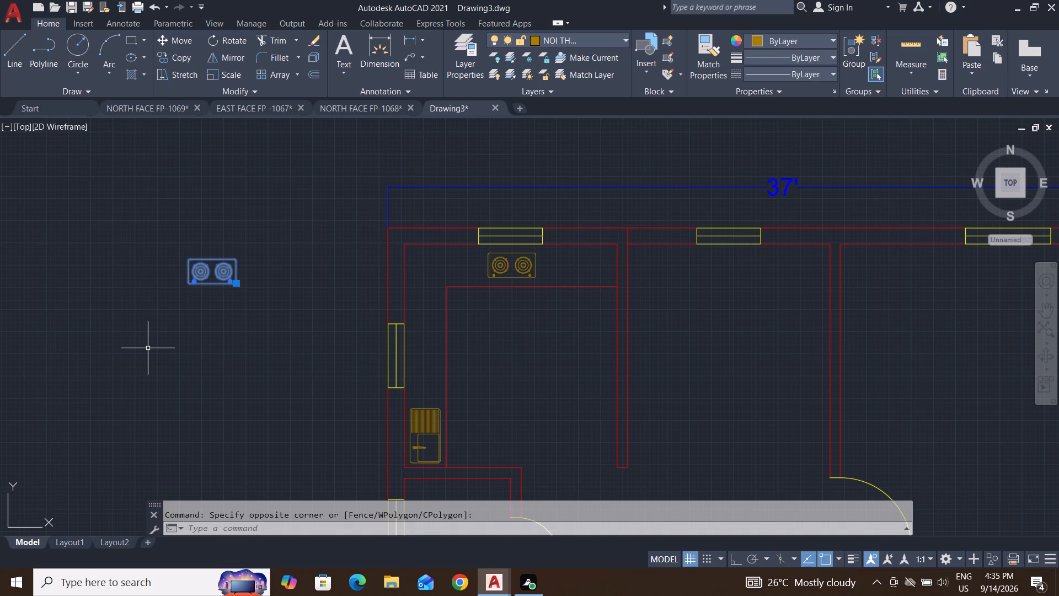
key("o")
key("Return")
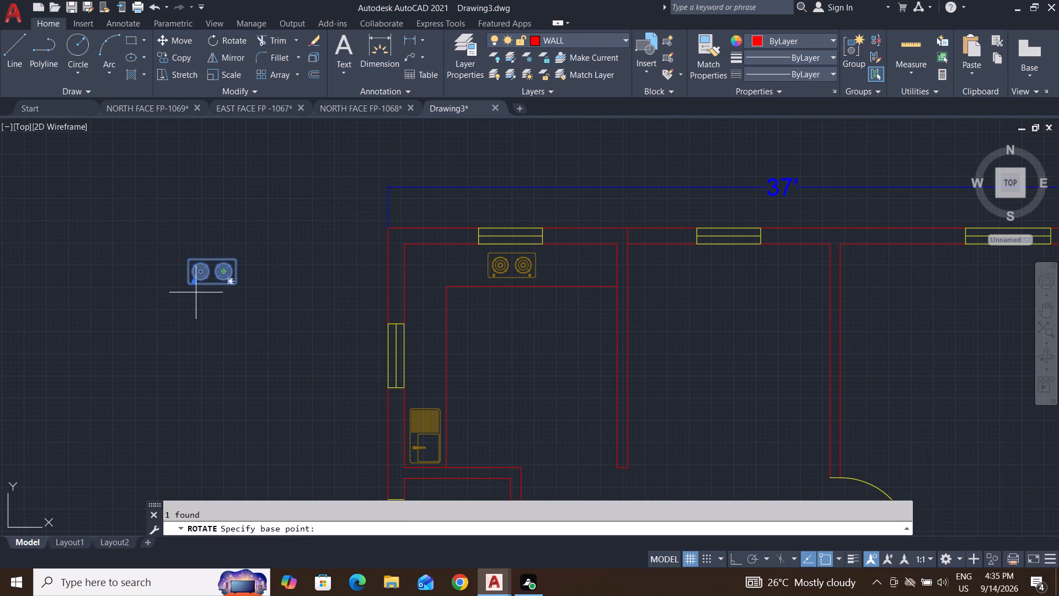
left_click(187, 284)
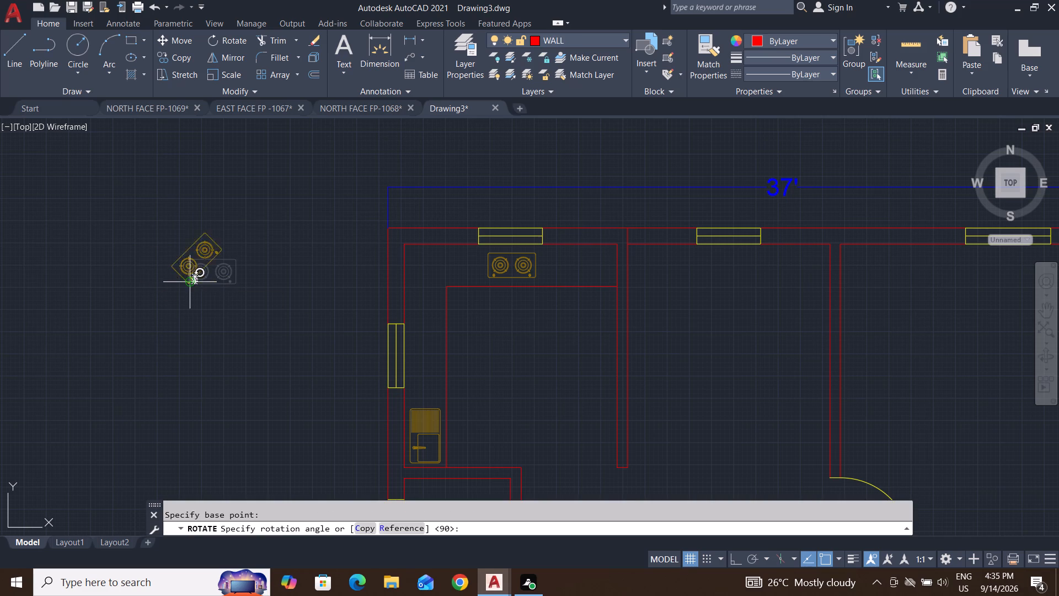
left_click(732, 562)
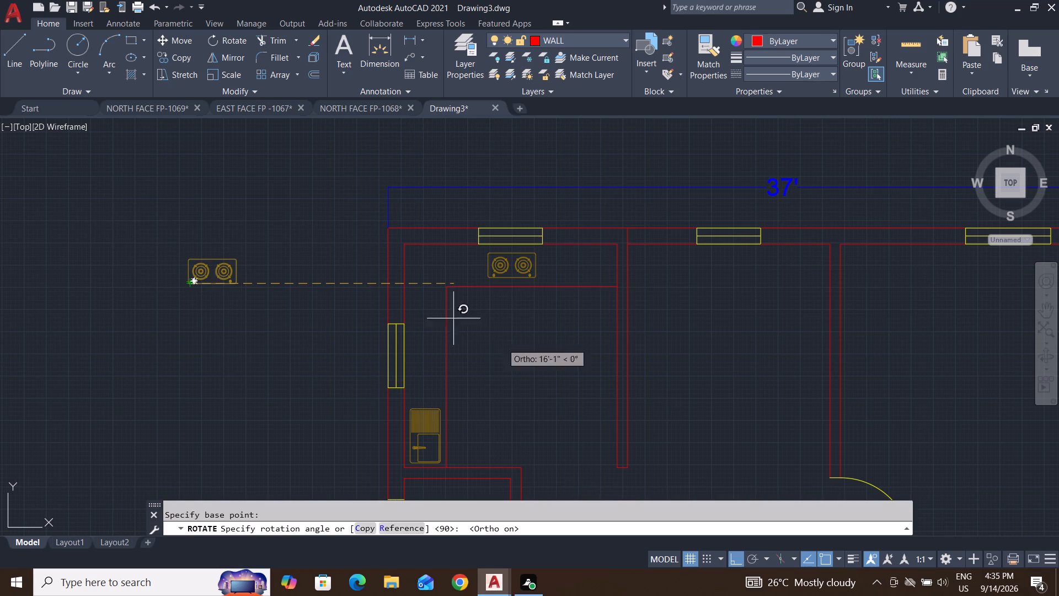
left_click(171, 179)
key("Escape")
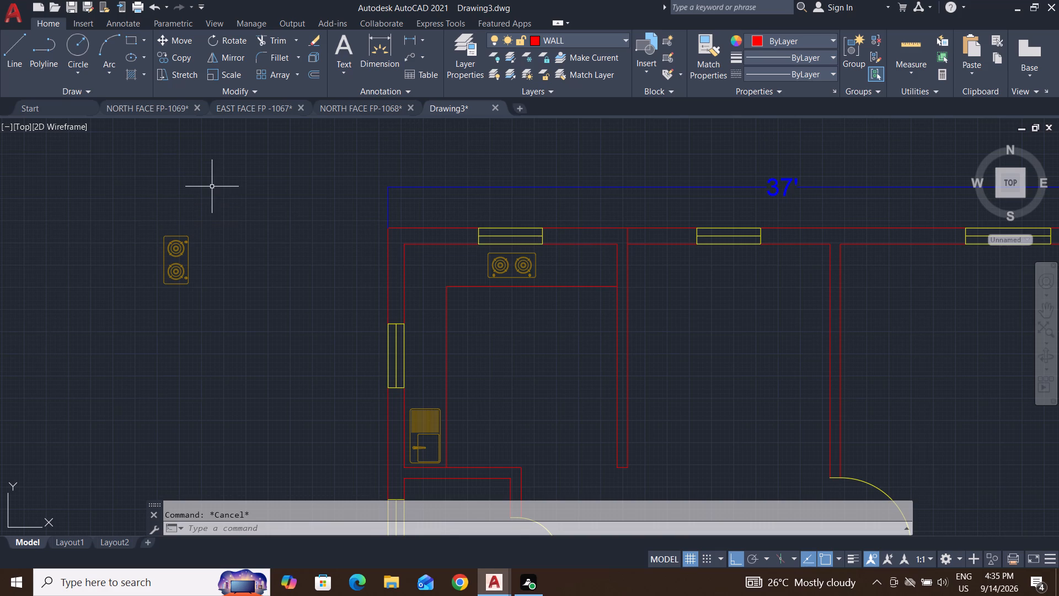
key("Escape")
key("Escape")
Move the rotated stove, with Ortho off, onto the north end of the west counter, above the west window.
left_click(228, 178)
left_click(138, 350)
key("m")
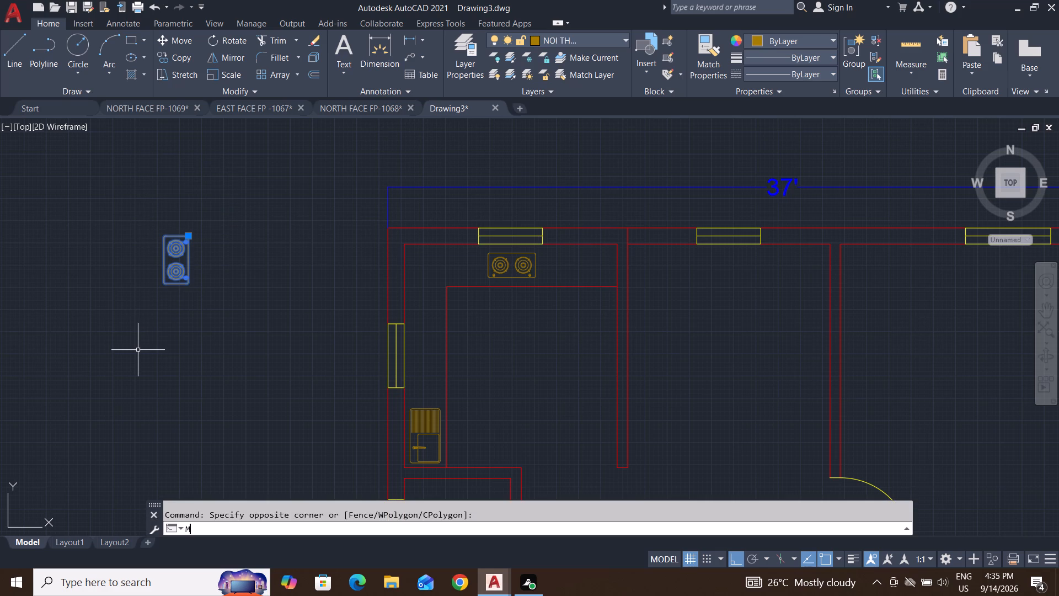
key("Return")
scroll(188, 280, "up", 2)
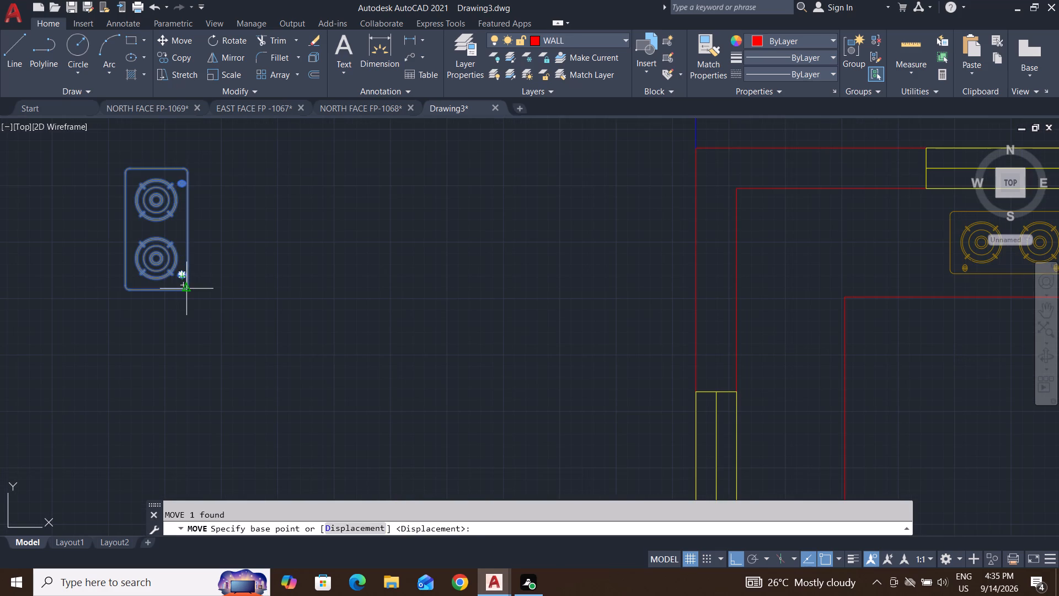
left_click(188, 290)
left_click(746, 558)
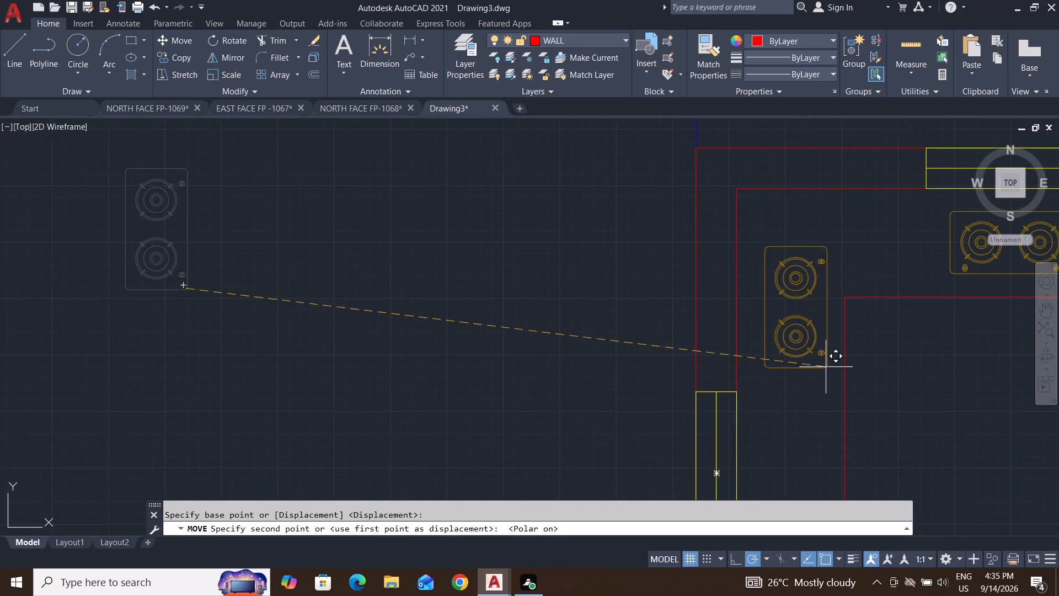
scroll(826, 367, "down", 2)
middle_click_drag(826, 367, 666, 367)
scroll(666, 367, "up", 2)
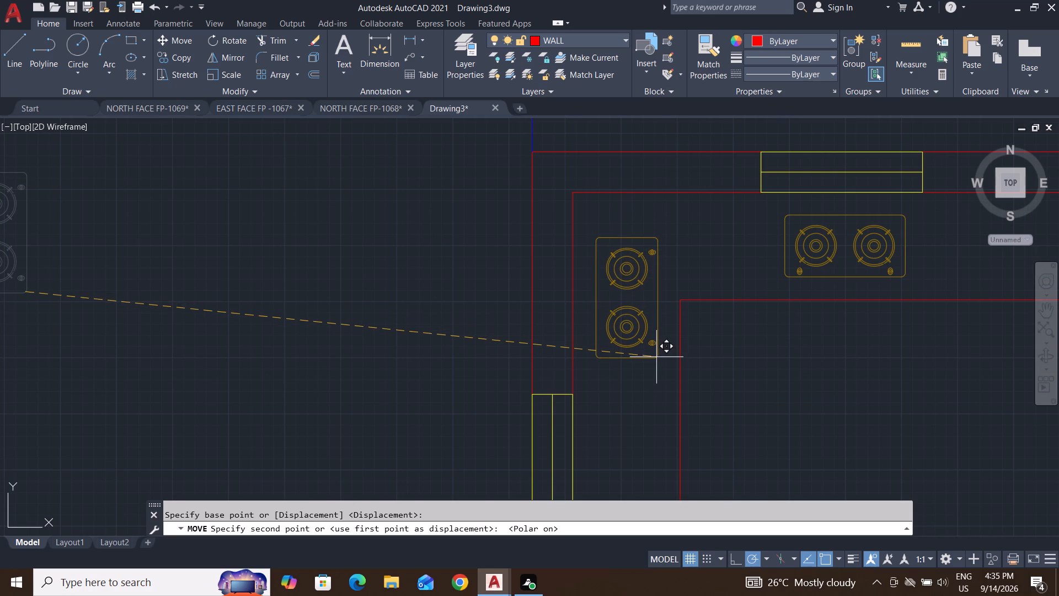
left_click(656, 357)
key("Escape")
key("Escape")
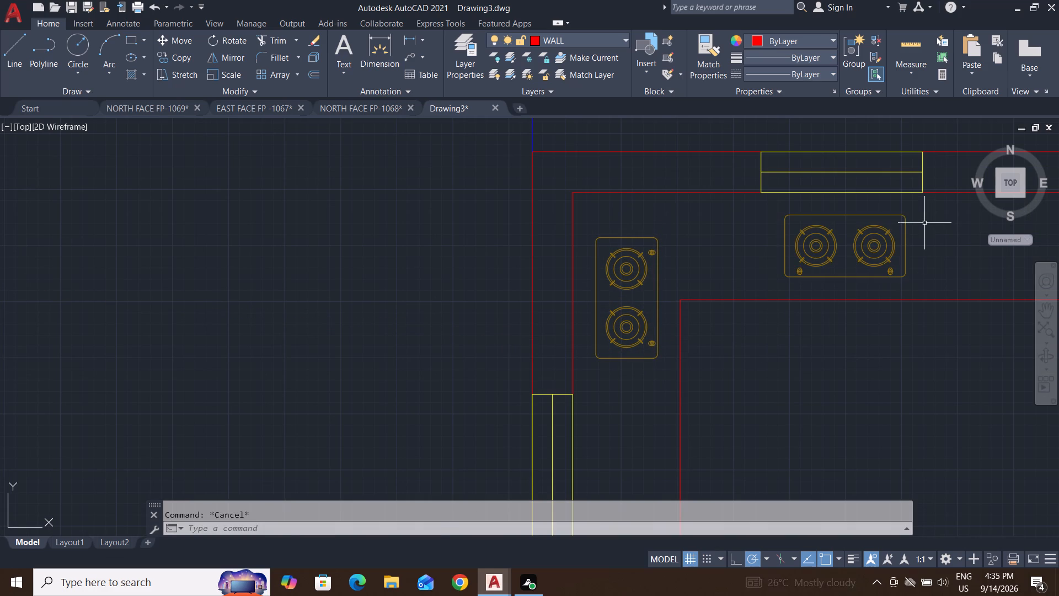
Delete the original horizontal stove below the kitchen's north window.
left_click(919, 204)
left_click(748, 288)
key("Delete")
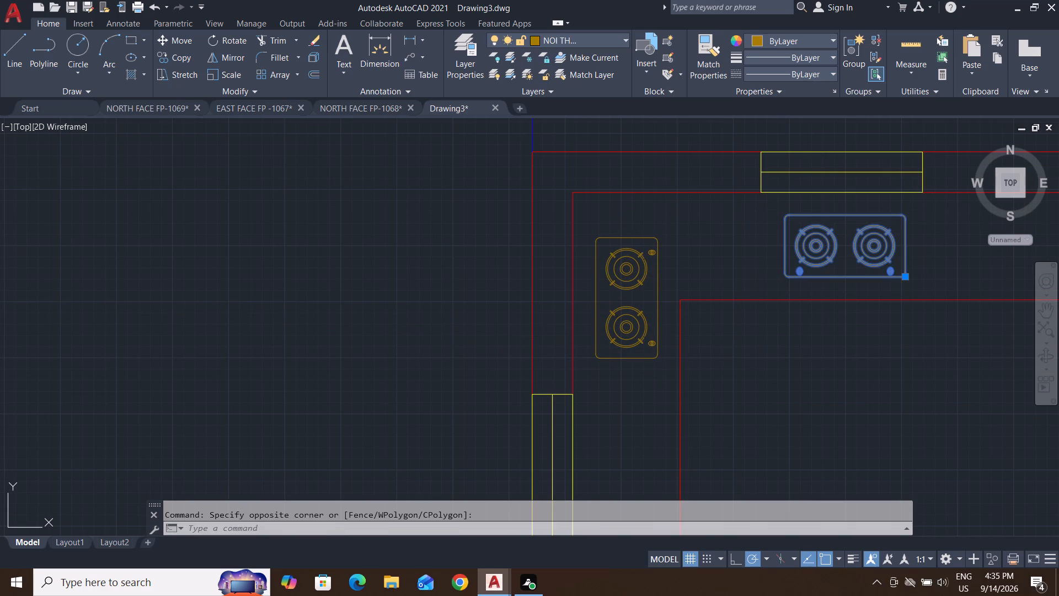
scroll(748, 288, "down", 3)
middle_click_drag(766, 334, 744, 365)
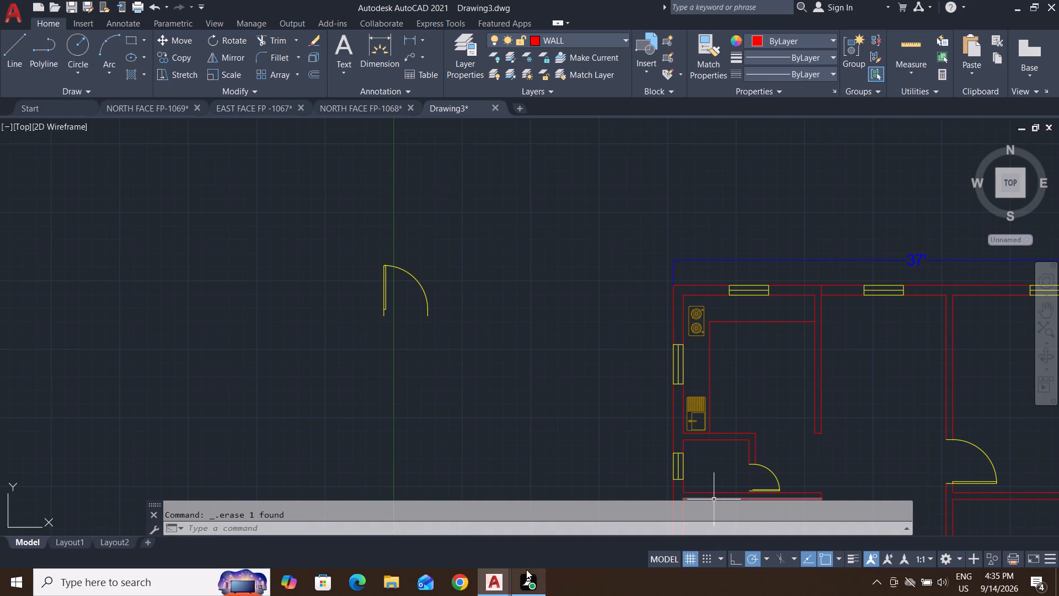
Delete the spare door standing in the empty space west of the floor plan.
left_click(496, 589)
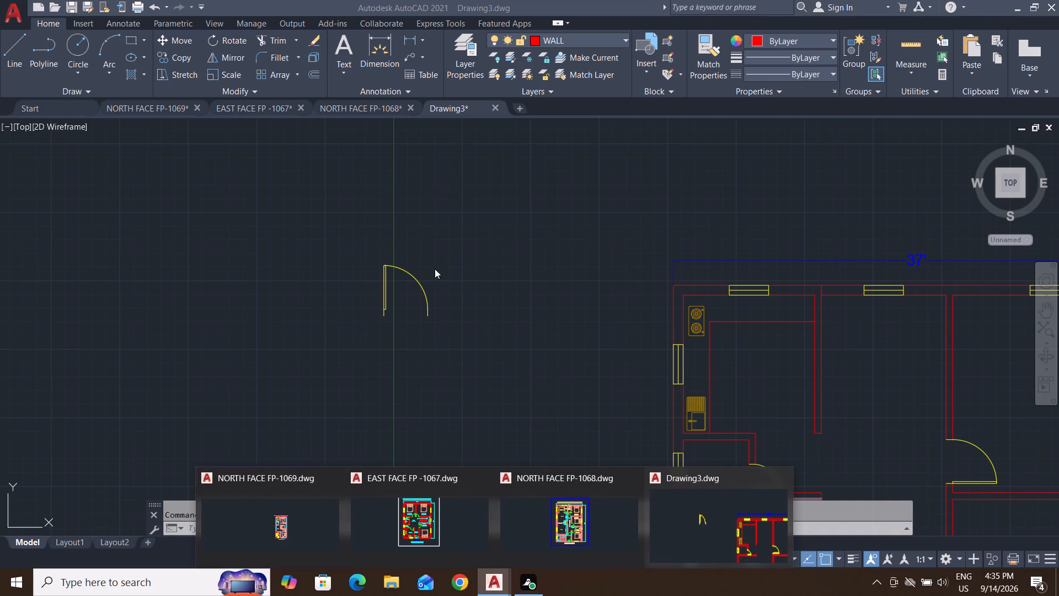
left_click(514, 222)
key("Escape")
key("Escape")
key("Escape")
left_click_drag(495, 209, 490, 216)
left_click(330, 353)
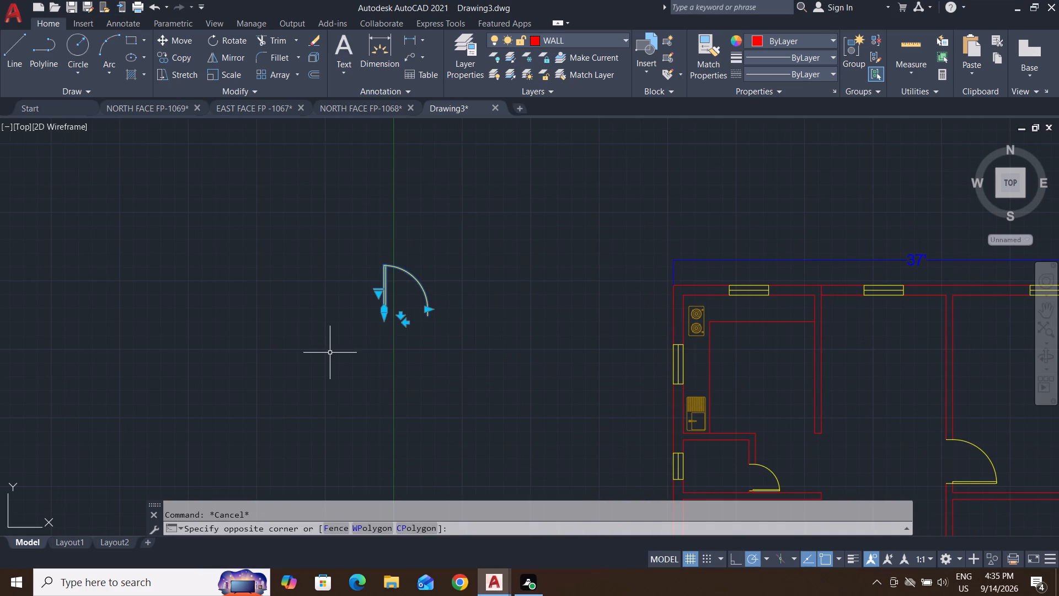
key("Delete")
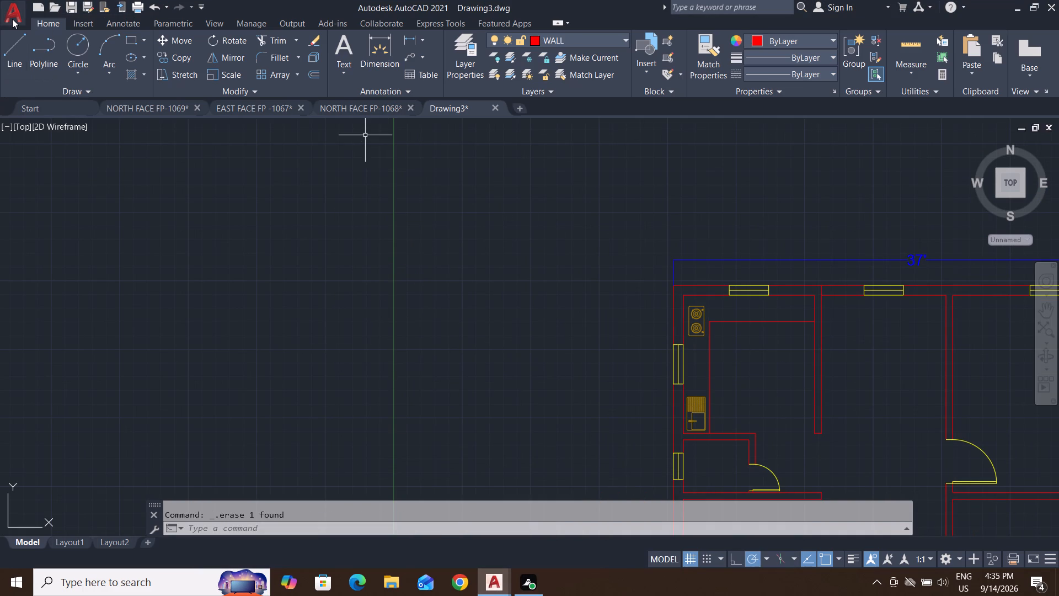
Open the recent drawing AUTOCAD_Library.dwg, choosing to specify a replacement for the missing SHX file, and dismiss the font selection.
left_click(12, 19)
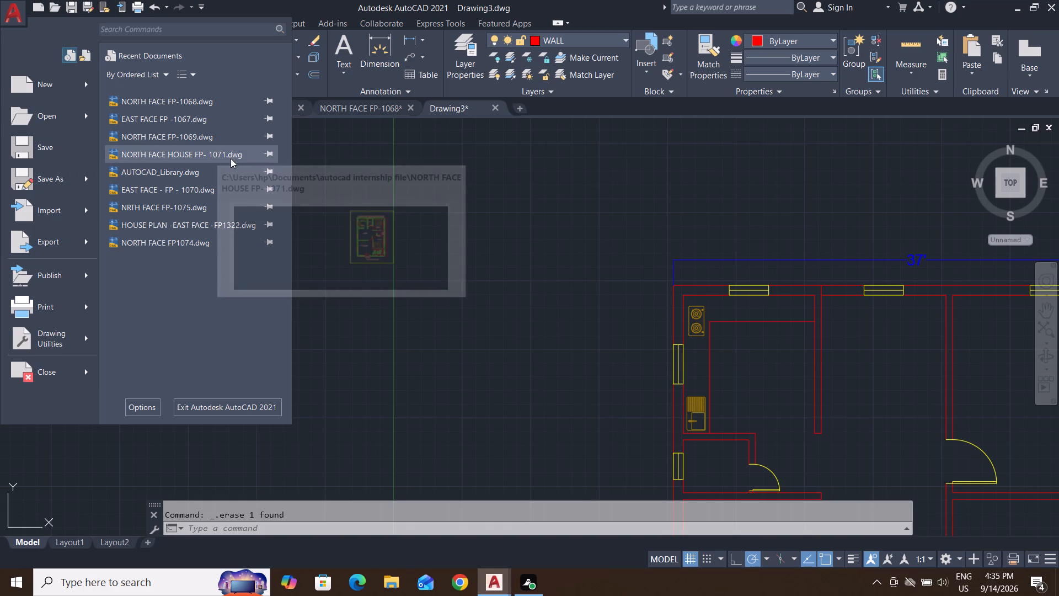
left_click(201, 170)
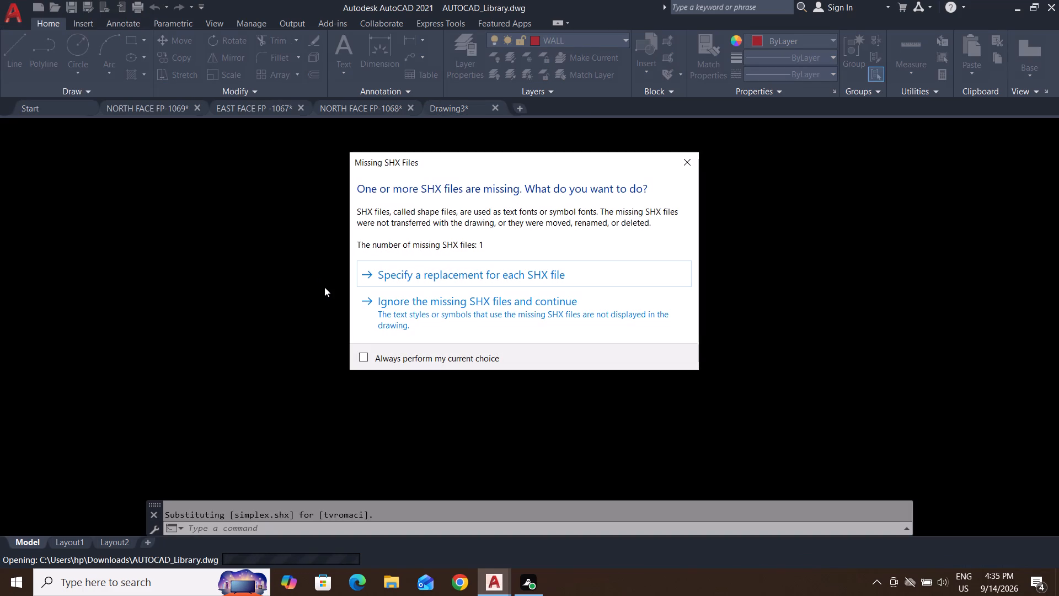
left_click(577, 275)
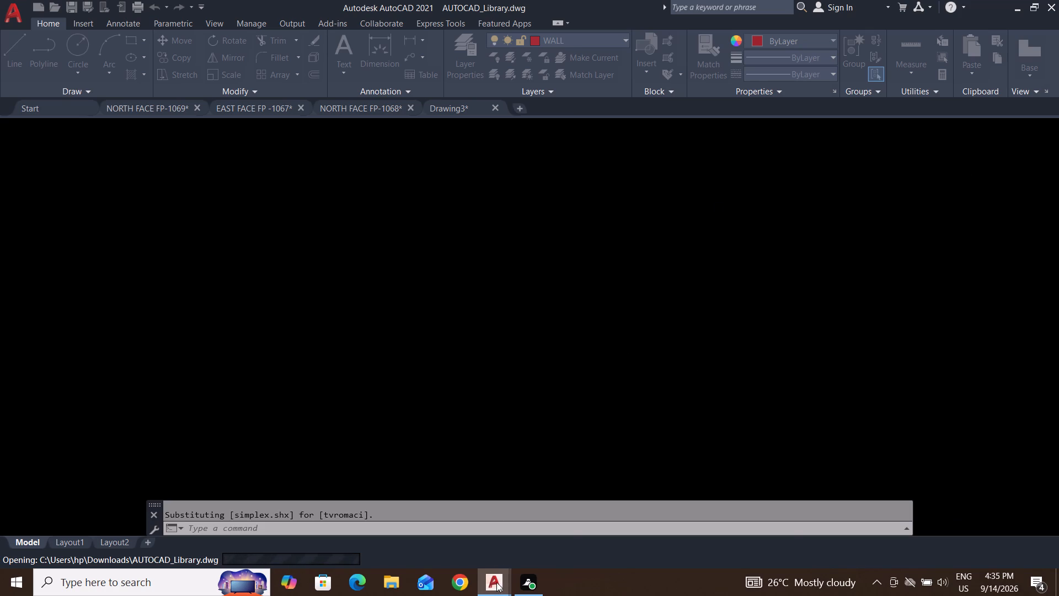
left_click(494, 584)
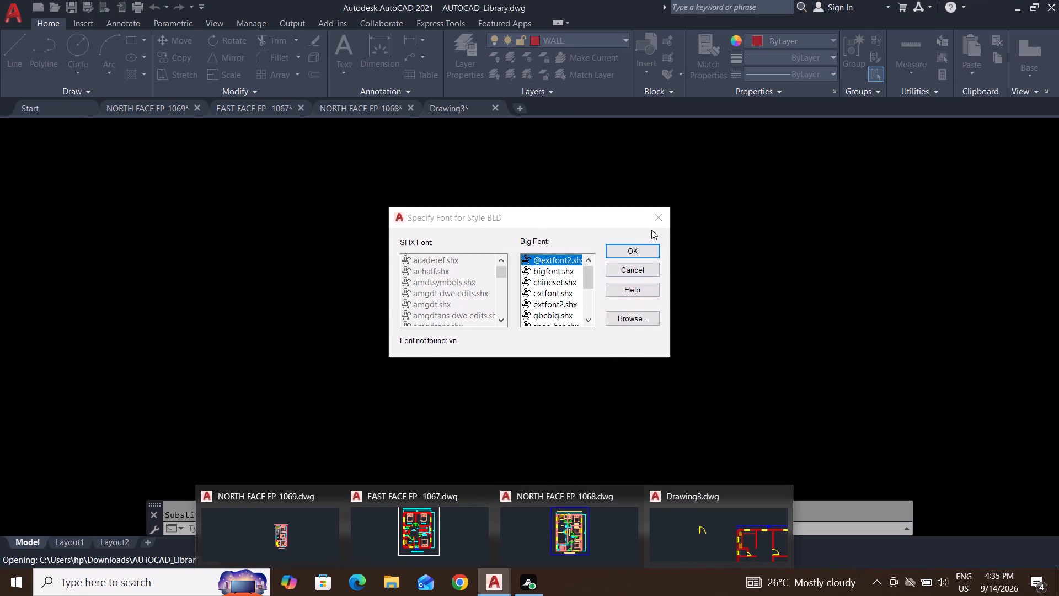
left_click(657, 222)
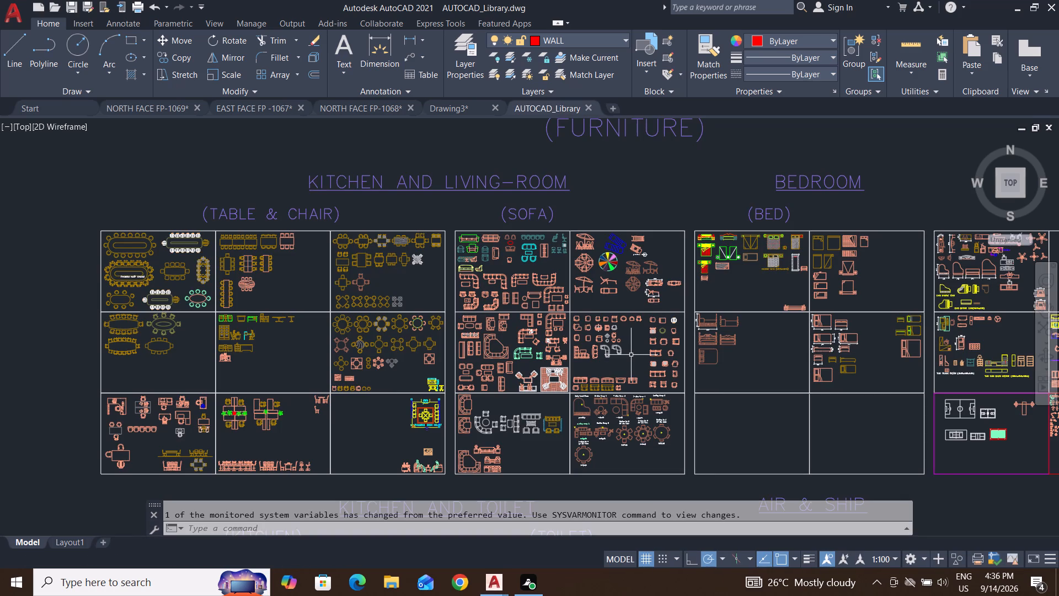
scroll(550, 354, "down", 5)
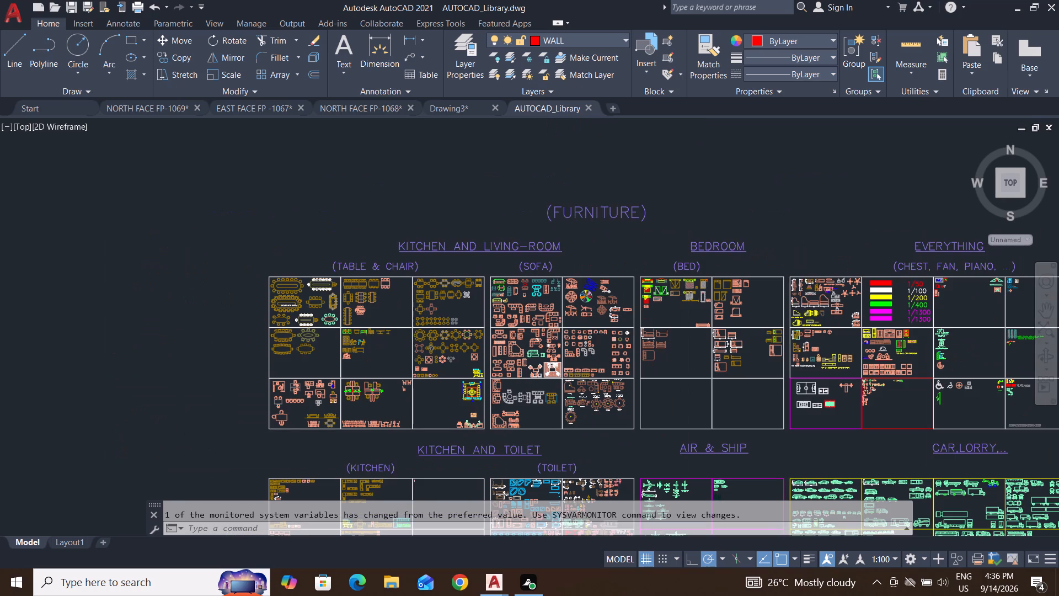
Switch to Drawing3 and examine the floor plan around the kitchen and the space beside it.
left_click(494, 585)
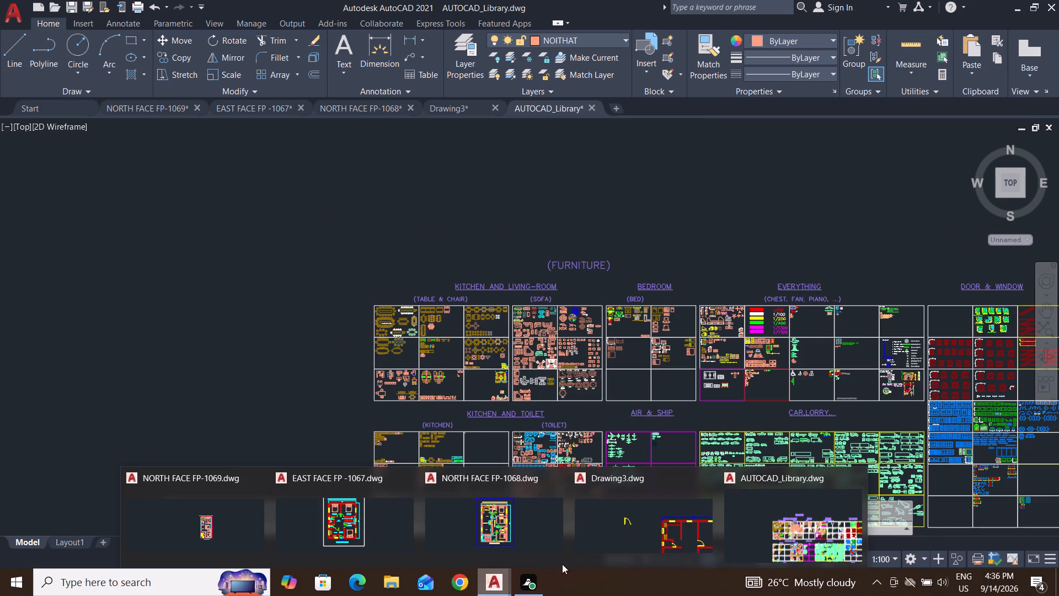
left_click(649, 517)
scroll(677, 438, "down", 3)
middle_click_drag(732, 448, 675, 405)
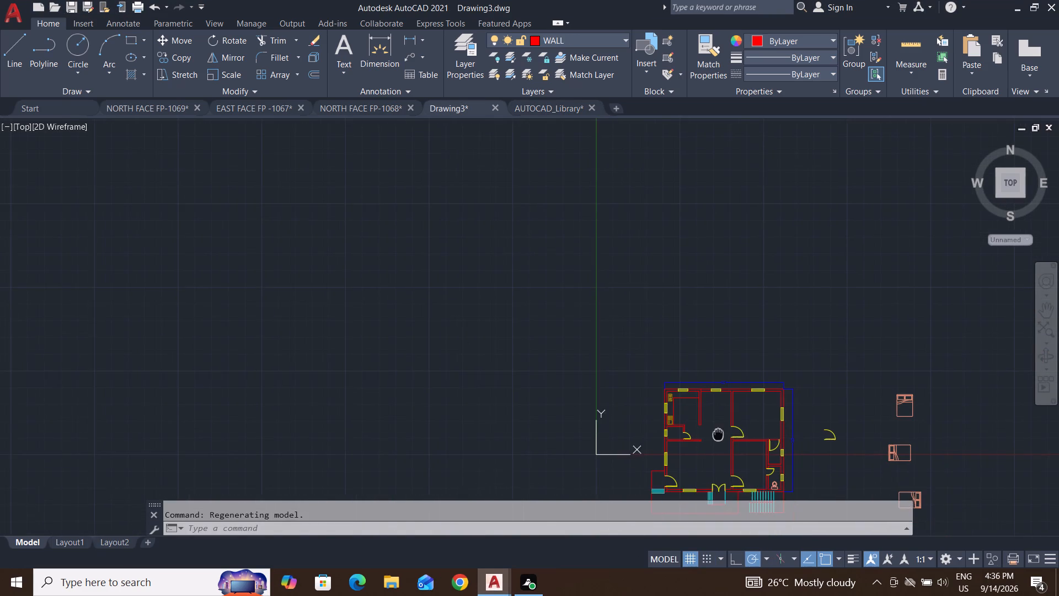
middle_click_drag(675, 405, 529, 331)
scroll(521, 294, "up", 3)
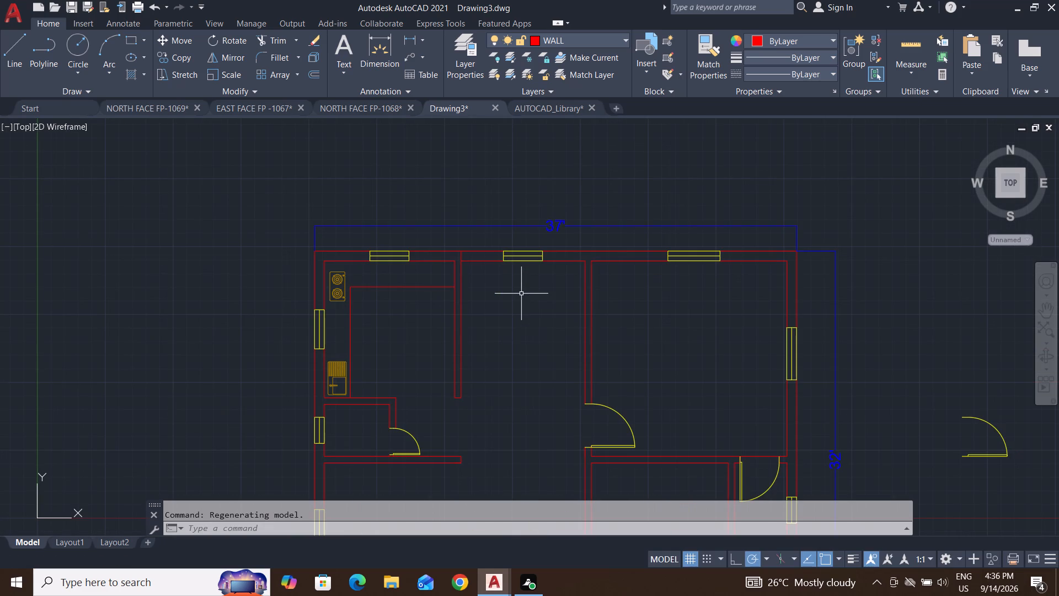
In AUTOCAD_Library, copy the second six-seat rectangular dining table with rounded chairs from the top row of the Table & Chair section.
left_click(504, 577)
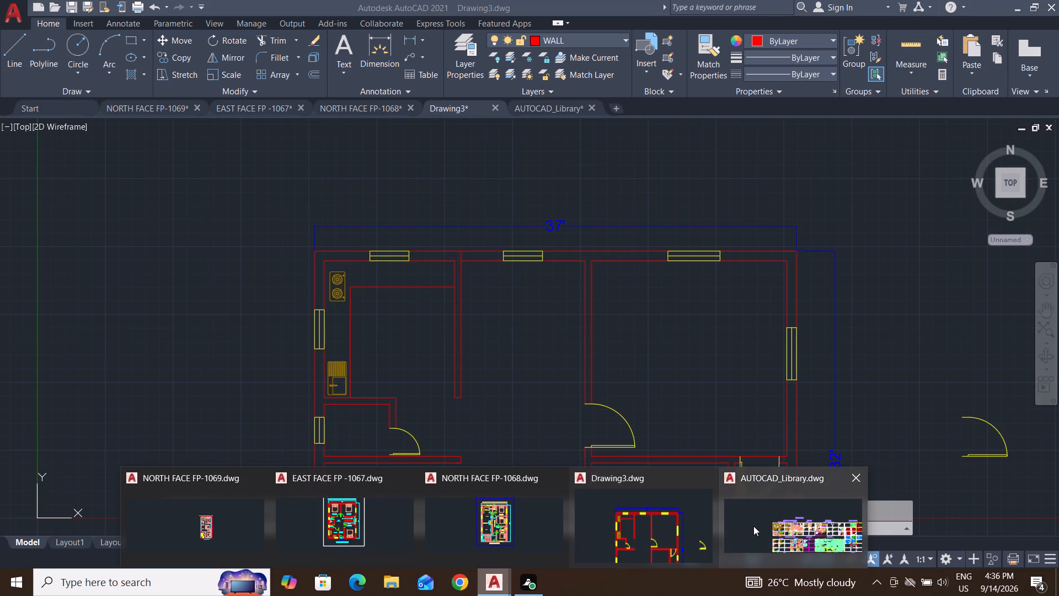
left_click(753, 526)
scroll(593, 368, "up", 3)
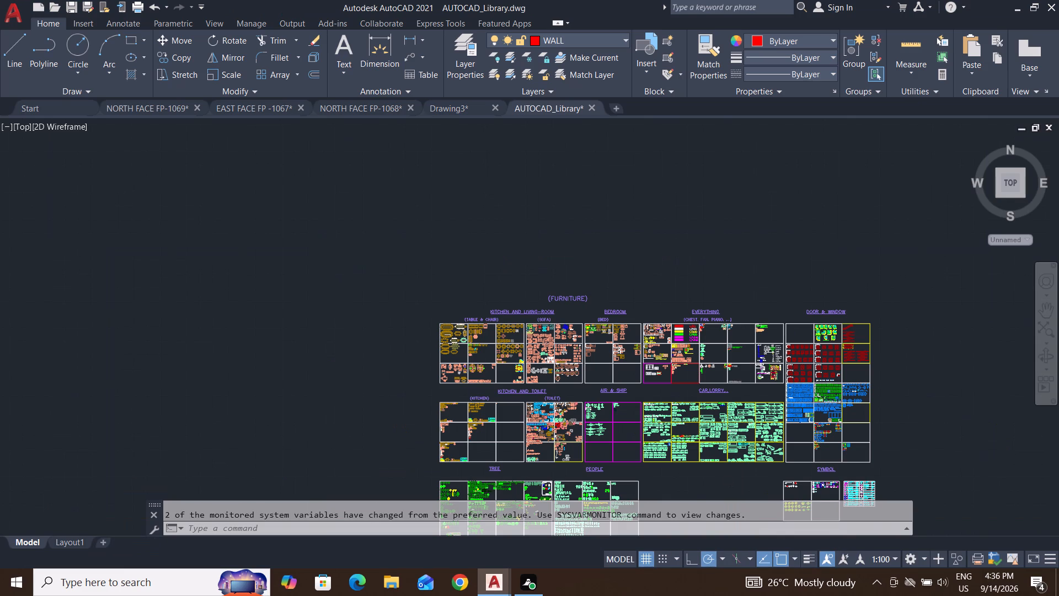
scroll(593, 369, "up", 2)
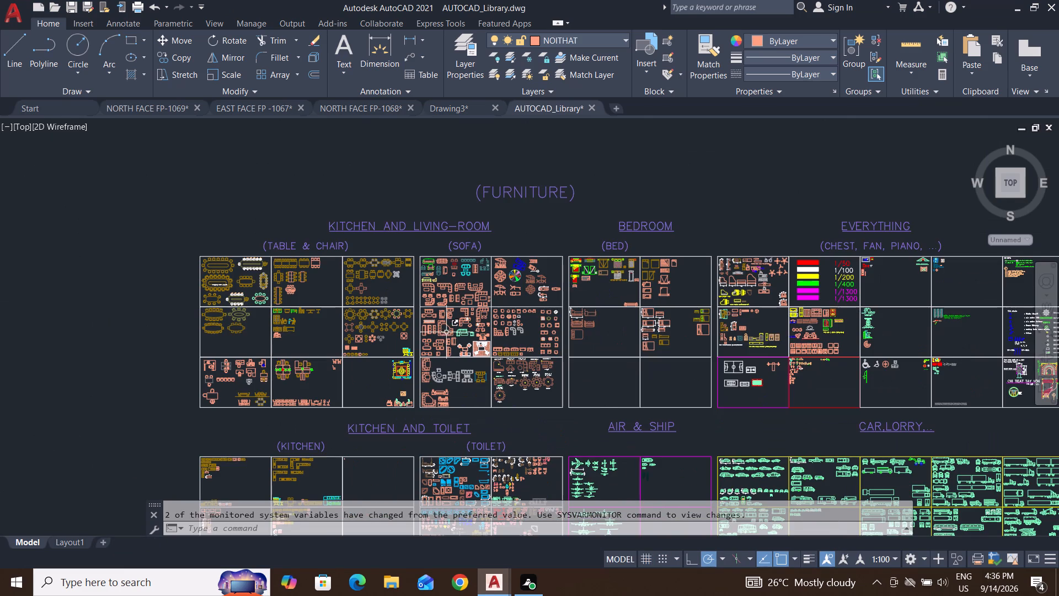
scroll(448, 312, "up", 3)
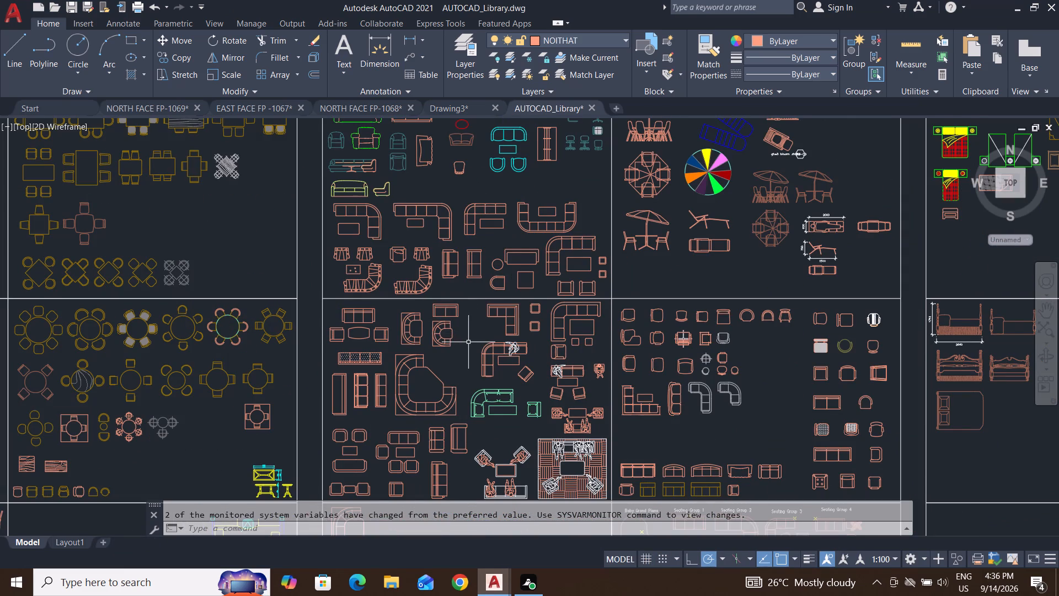
middle_click_drag(544, 393, 641, 388)
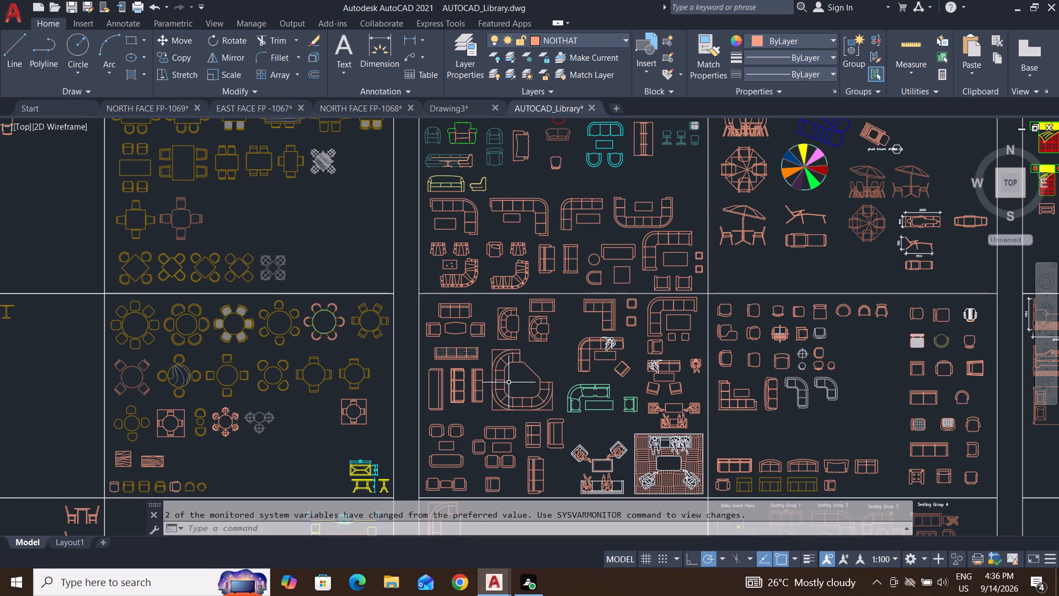
middle_click_drag(402, 421, 606, 487)
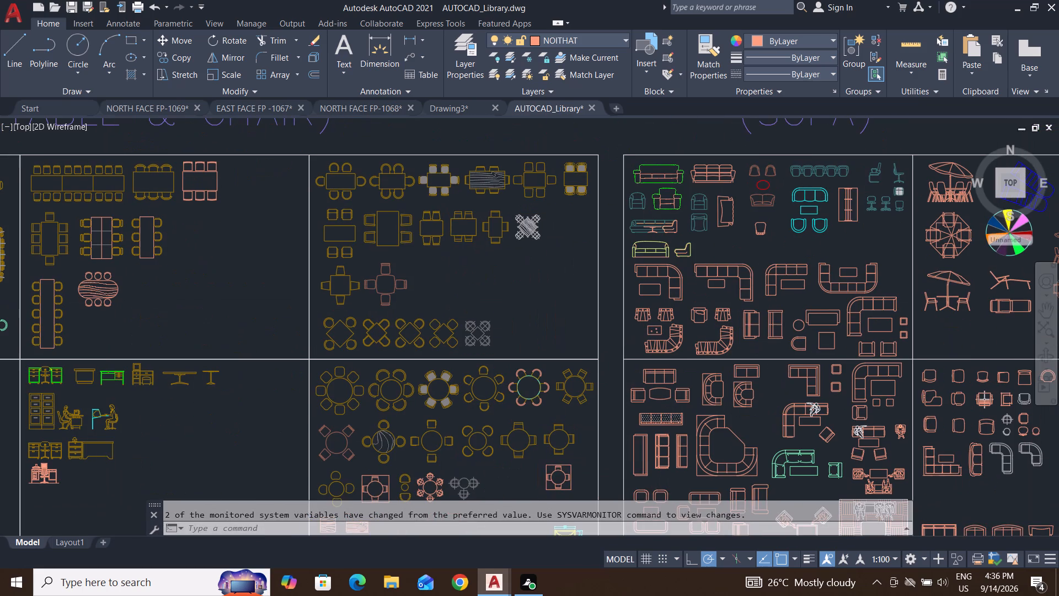
scroll(428, 223, "up", 1)
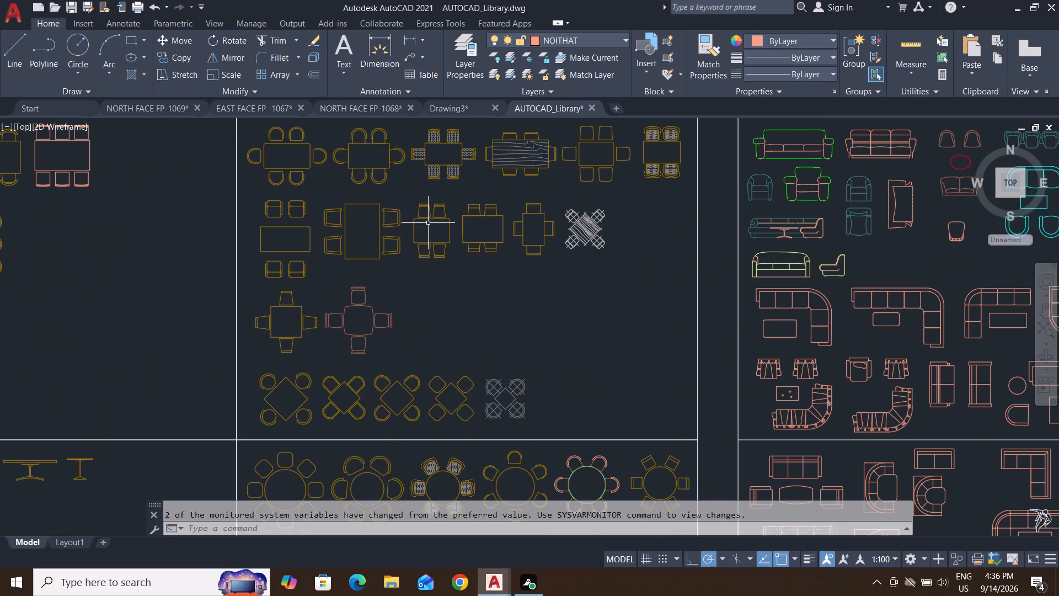
middle_click_drag(435, 272, 457, 305)
scroll(427, 195, "up", 1)
middle_click_drag(427, 195, 488, 262)
left_click(486, 204)
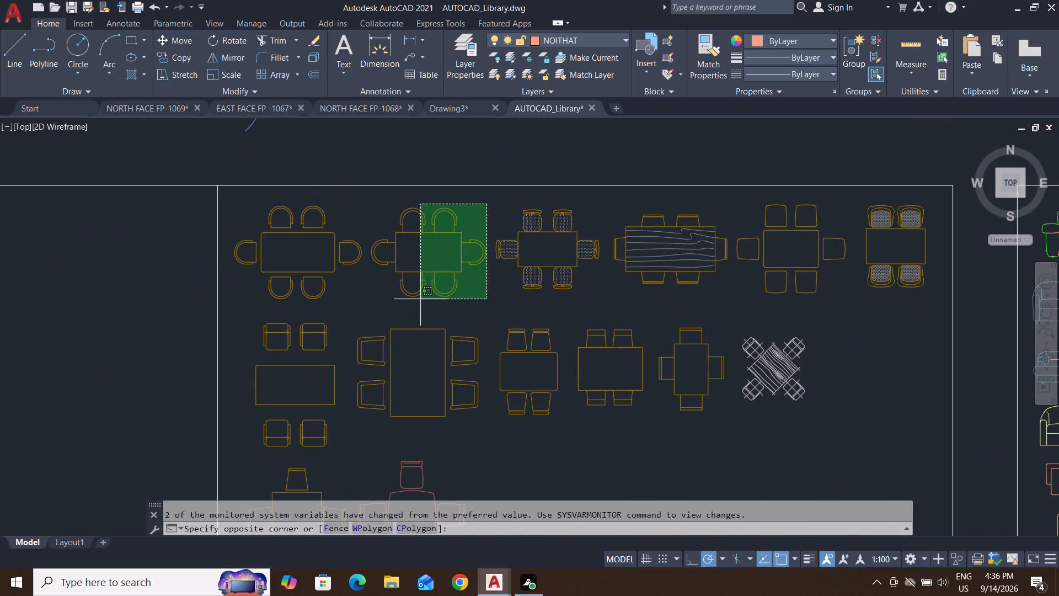
left_click(367, 294)
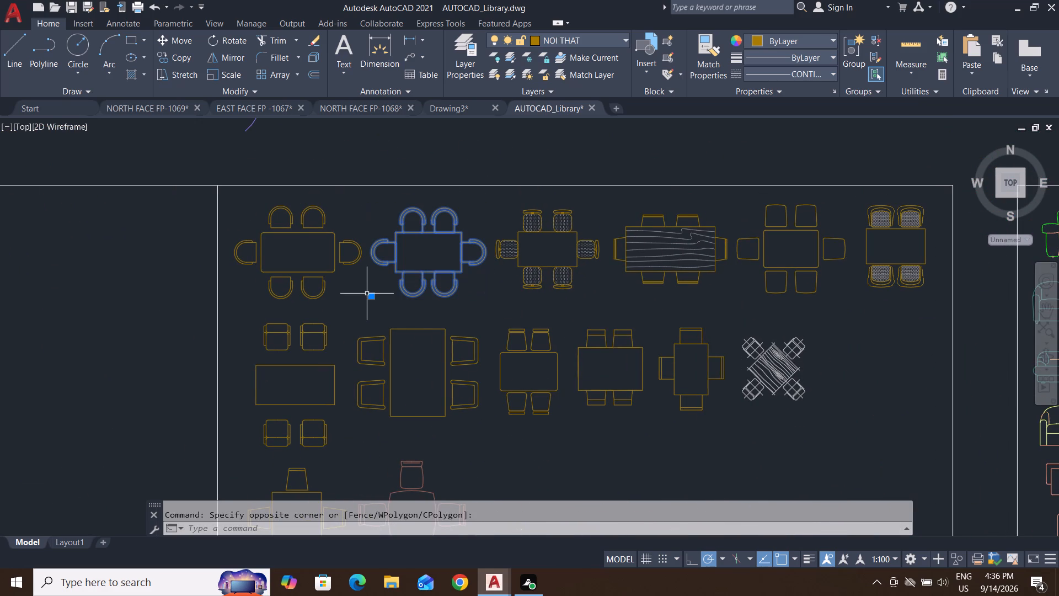
key("ctrl+c")
Paste the copied six-seat dining table into the empty space east of the floor plan in Drawing3.
left_click(498, 584)
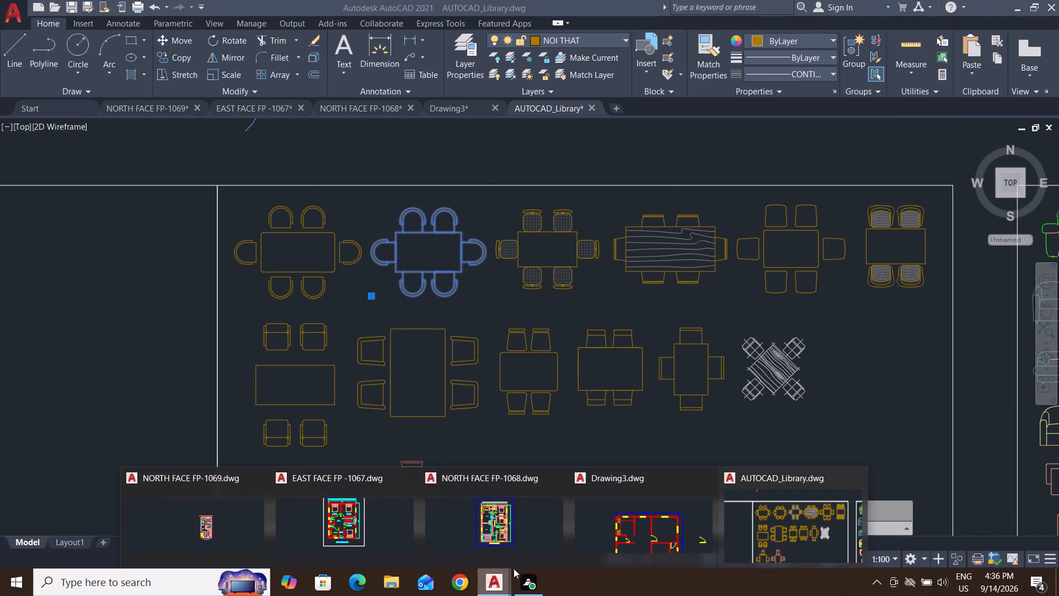
left_click(712, 518)
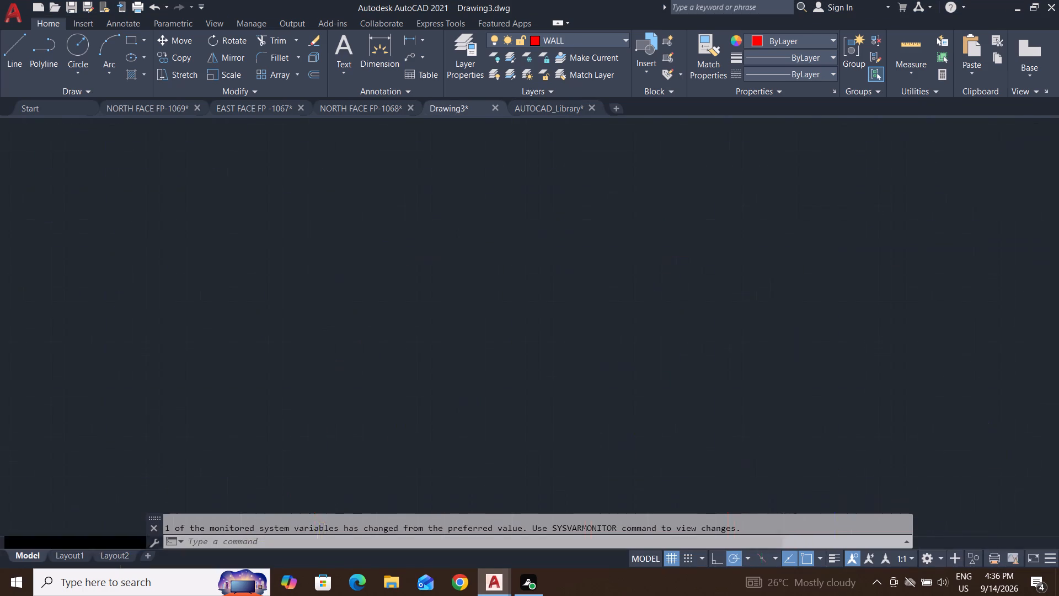
scroll(542, 401, "down", 3)
middle_click_drag(541, 401, 509, 295)
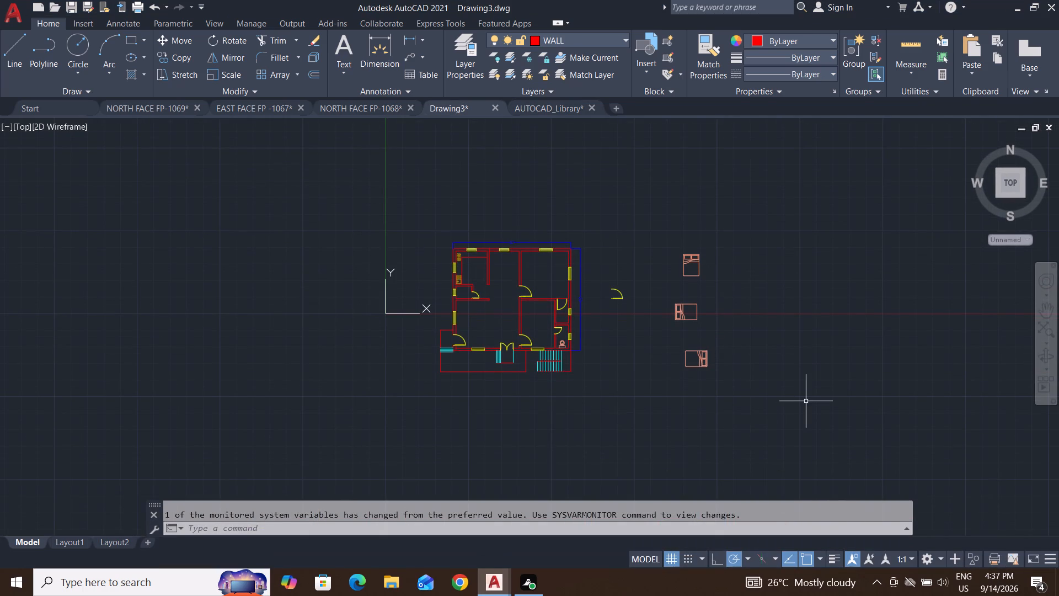
key("ctrl+v")
scroll(810, 396, "down", 3)
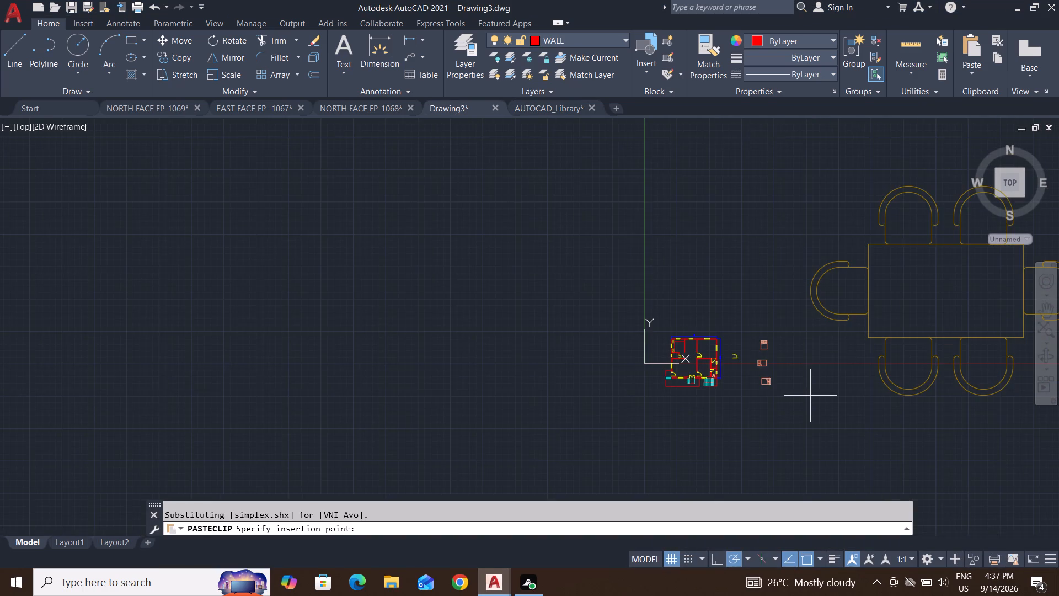
middle_click_drag(810, 396, 520, 364)
left_click(633, 363)
key("Escape")
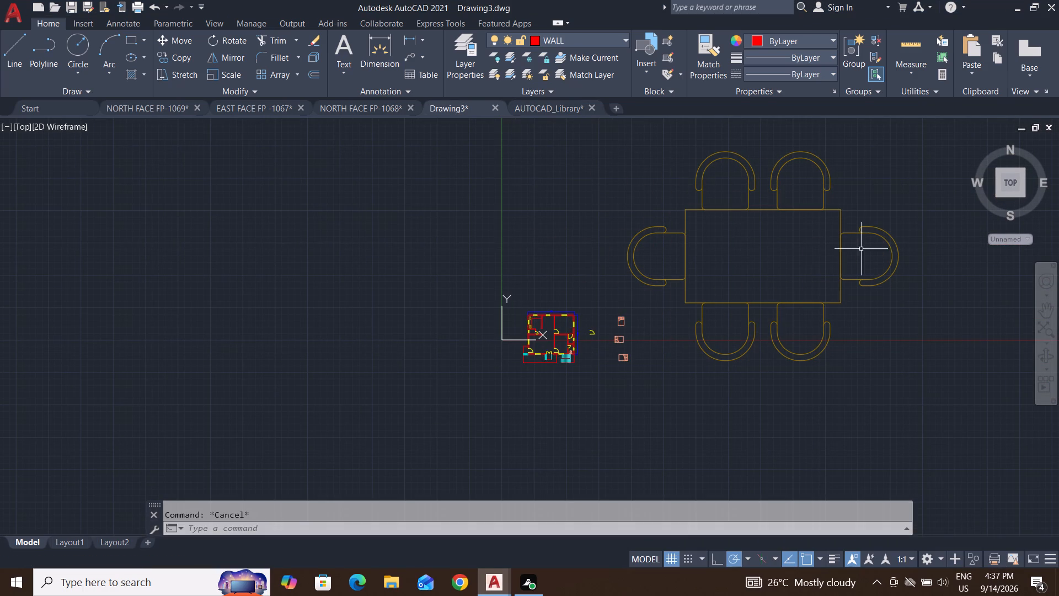
key("Escape")
Rotate the pasted dining table 90° counterclockwise about the lower end of its west chair, with Ortho on, so it stands vertically.
left_click(932, 131)
left_click(633, 408)
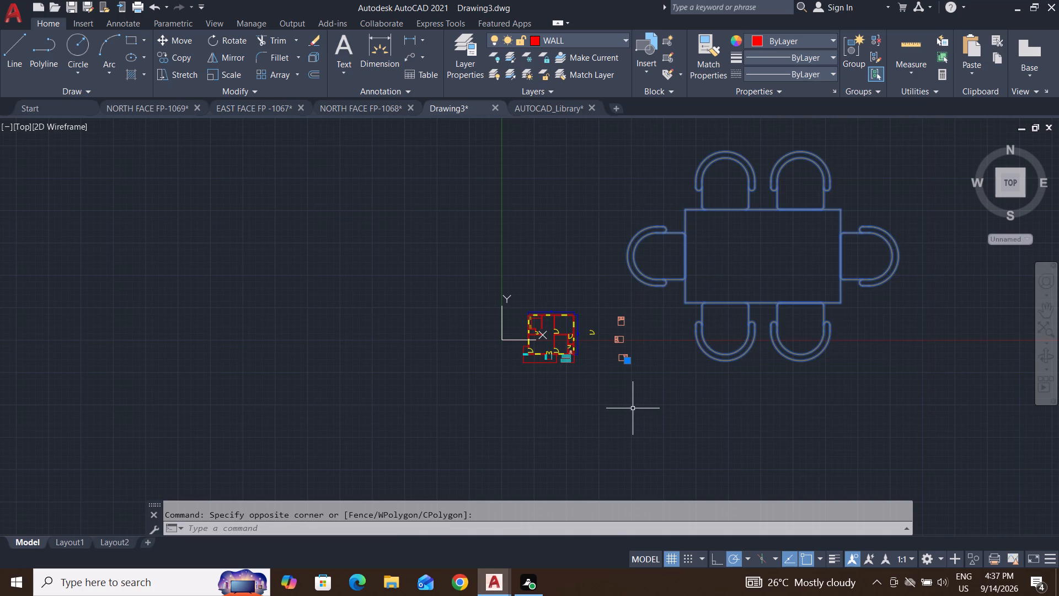
key("r")
key("o")
key("Return")
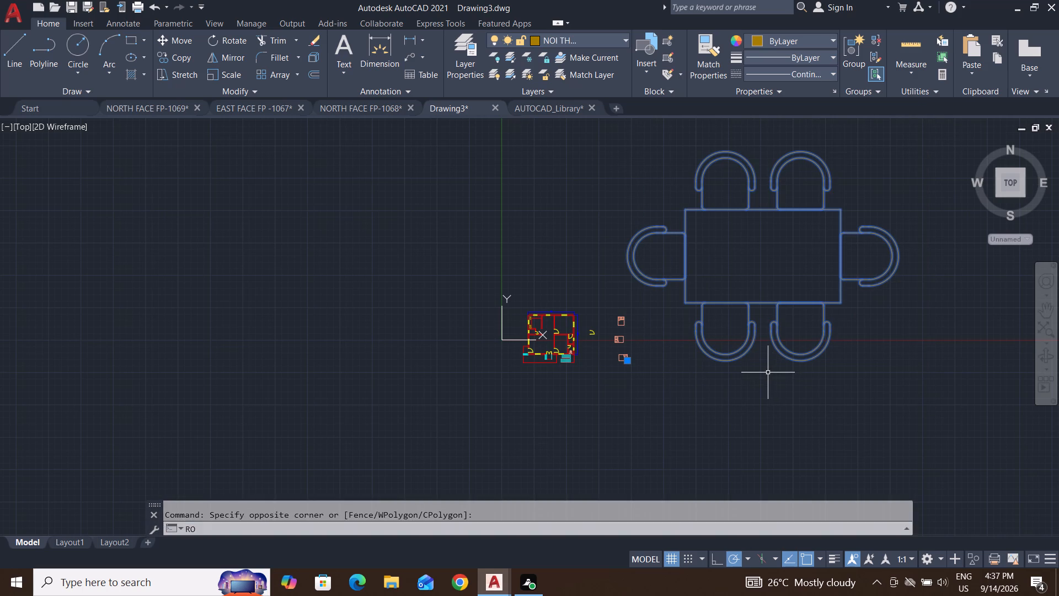
left_click(670, 284)
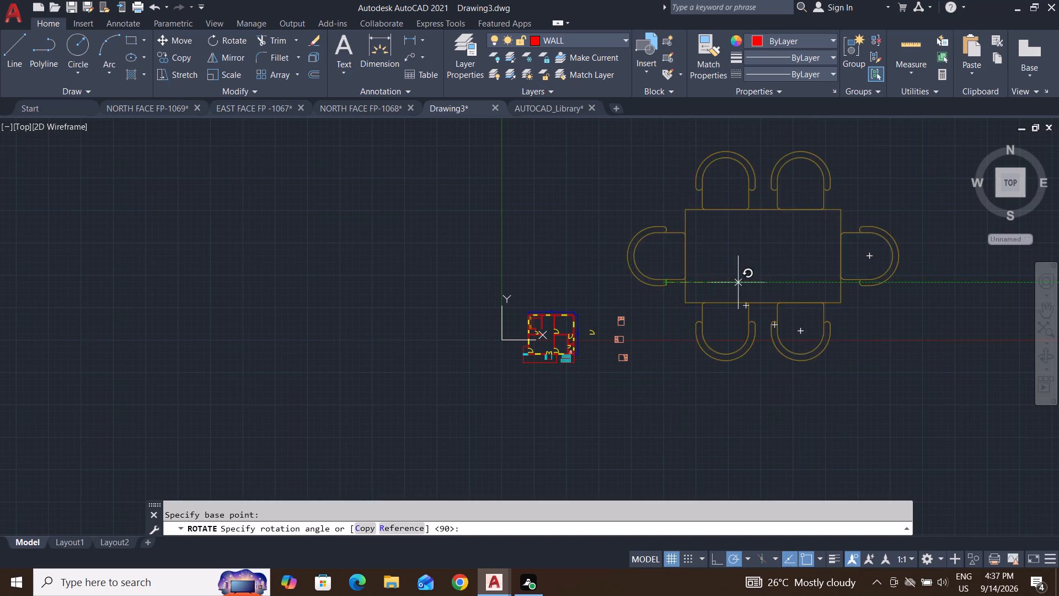
left_click(714, 563)
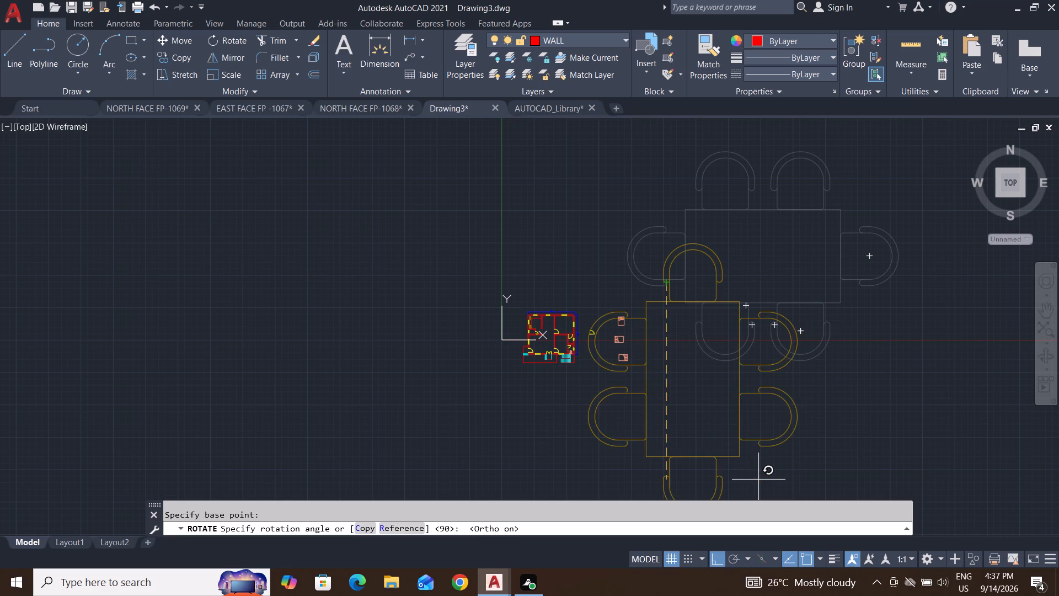
left_click(676, 169)
scroll(747, 365, "down", 2)
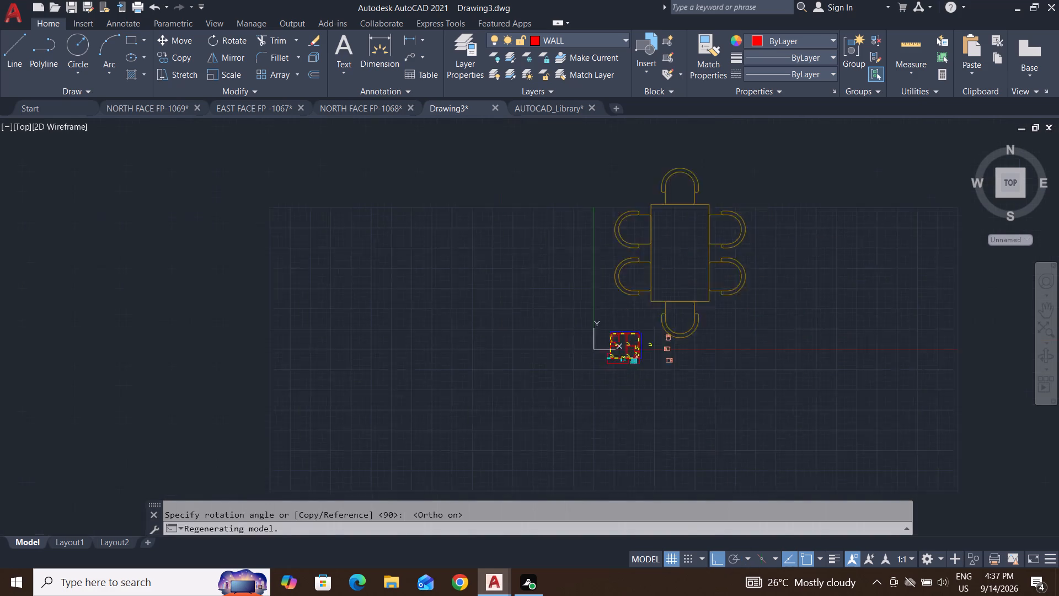
key("Escape")
key("Escape")
Scale the rotated dining table down freehand, using the top of its north chair as the base point.
scroll(746, 289, "up", 1)
left_click(807, 180)
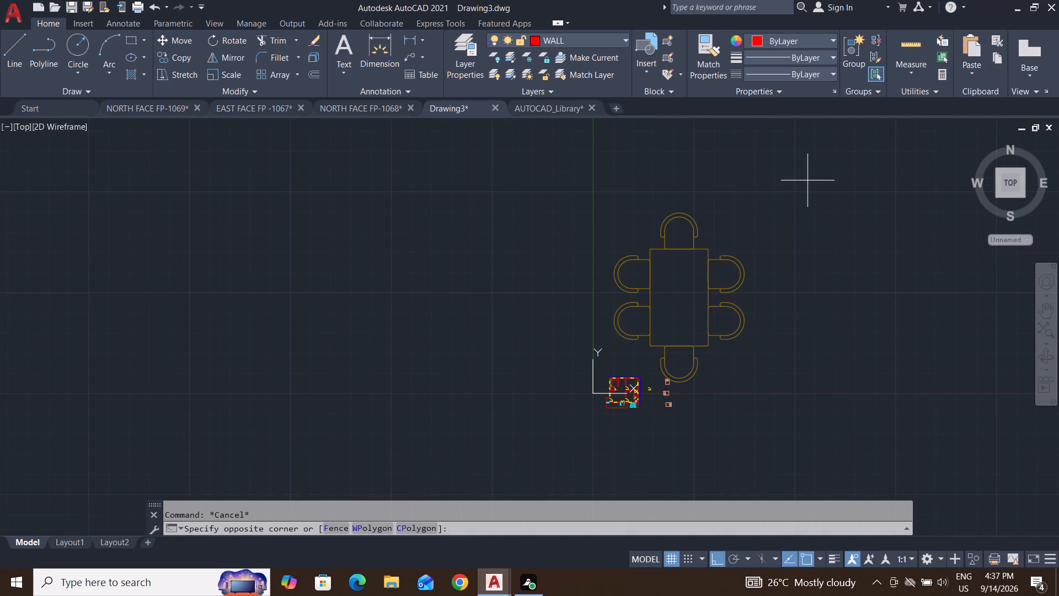
left_click(569, 365)
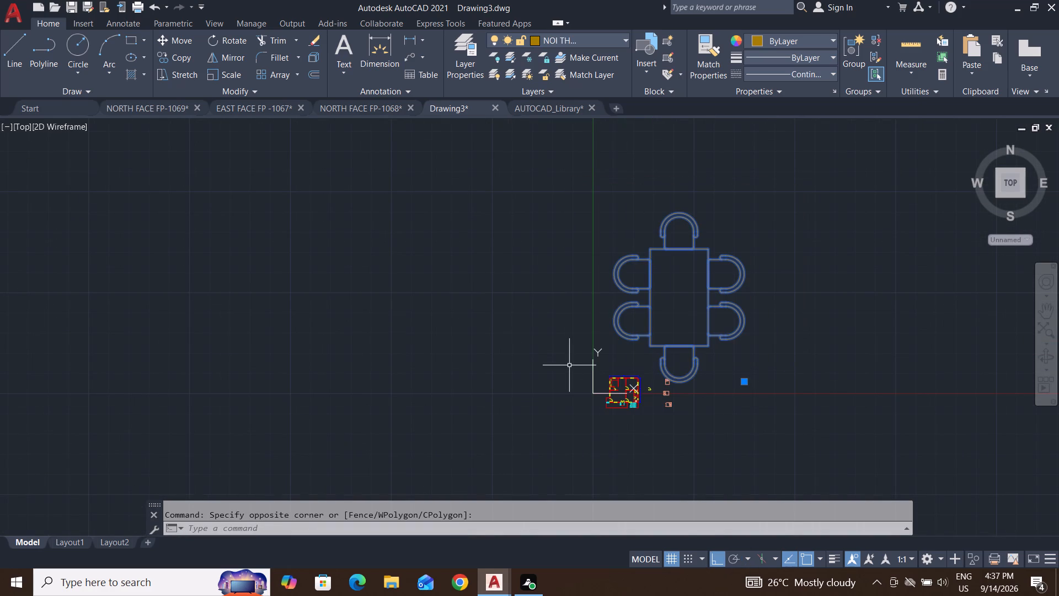
type("SC")
key("Return")
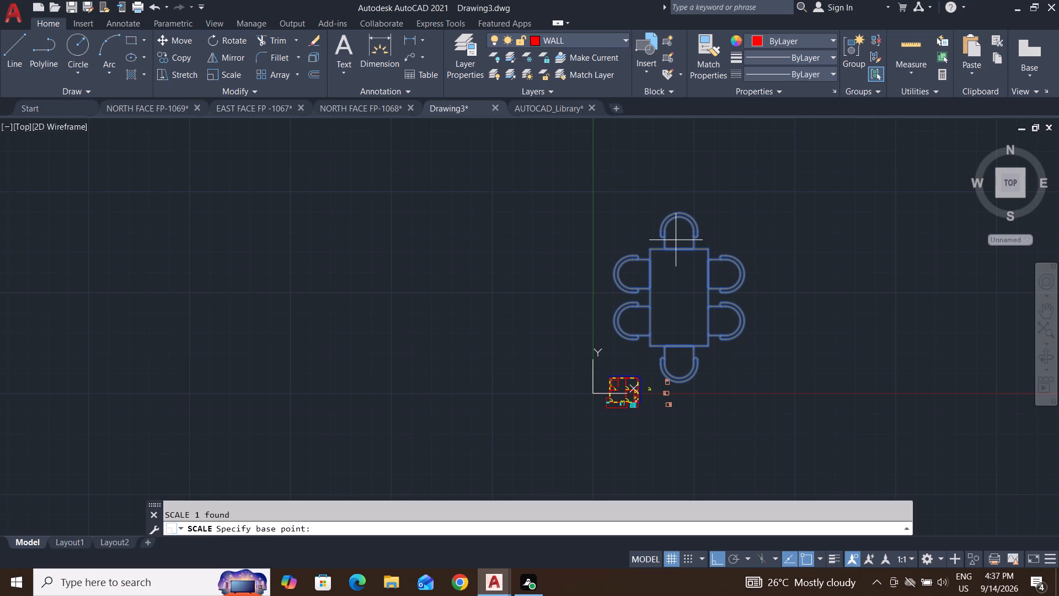
left_click(680, 213)
scroll(684, 237, "up", 2)
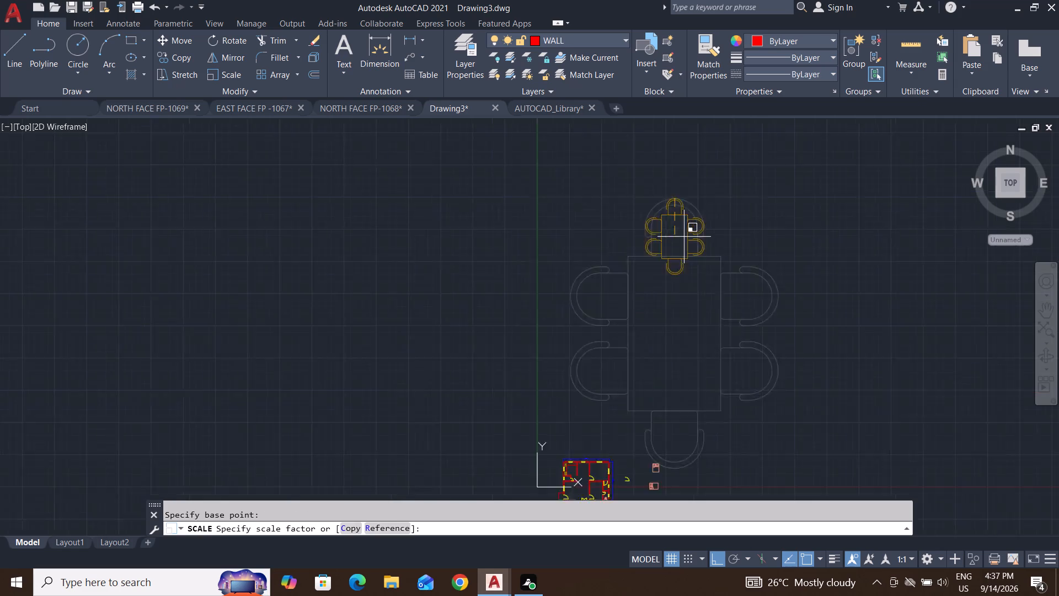
scroll(684, 237, "up", 1)
left_click(670, 193)
key("Escape")
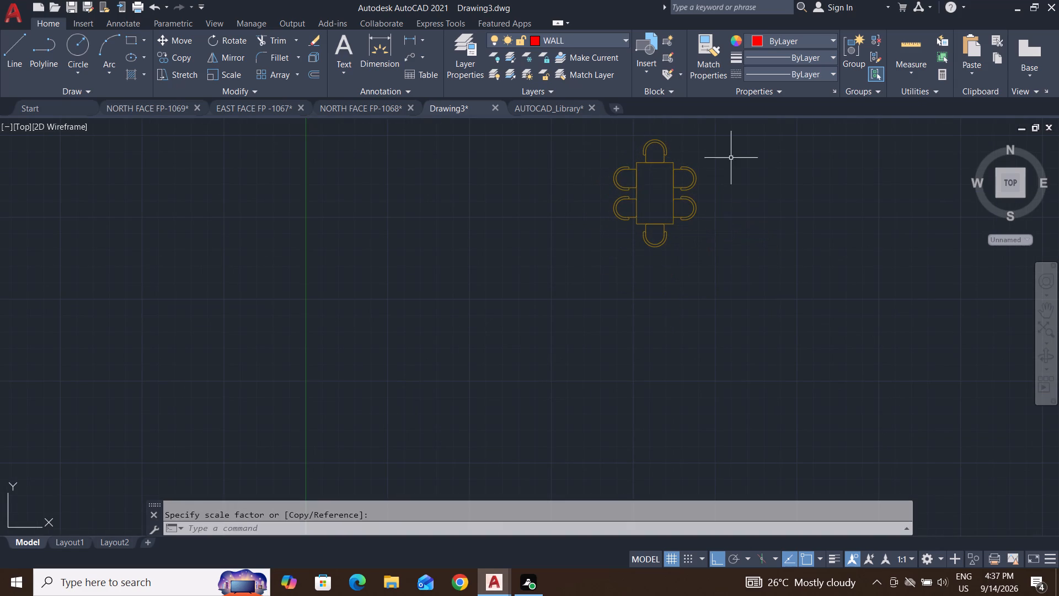
key("Escape")
key("Escape")
Move the six-seat dining table with Ortho off to the empty space just northwest of the floor plan.
left_click(739, 135)
left_click(571, 295)
key("m")
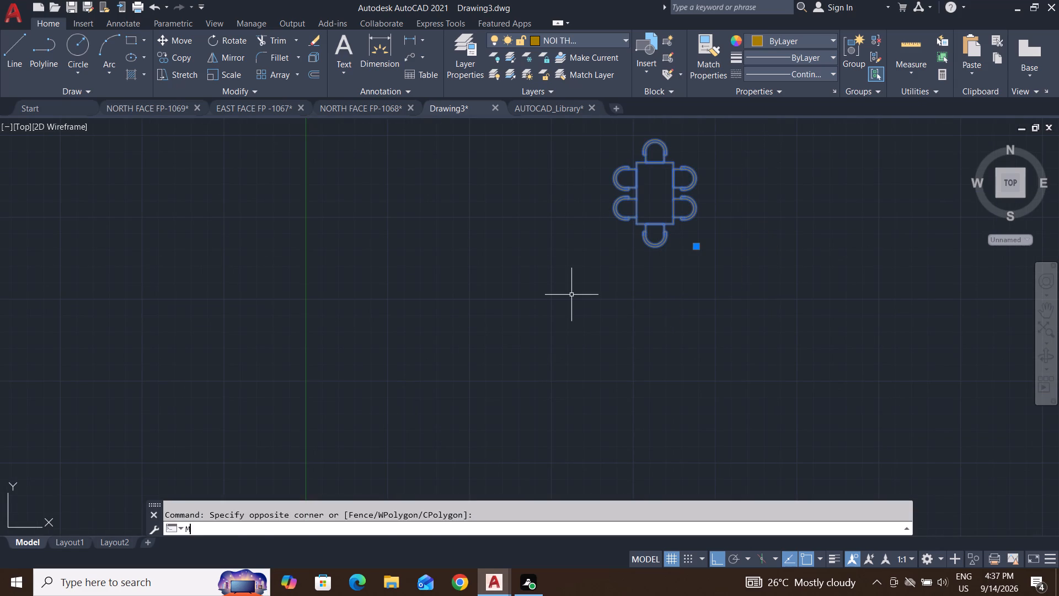
key("Return")
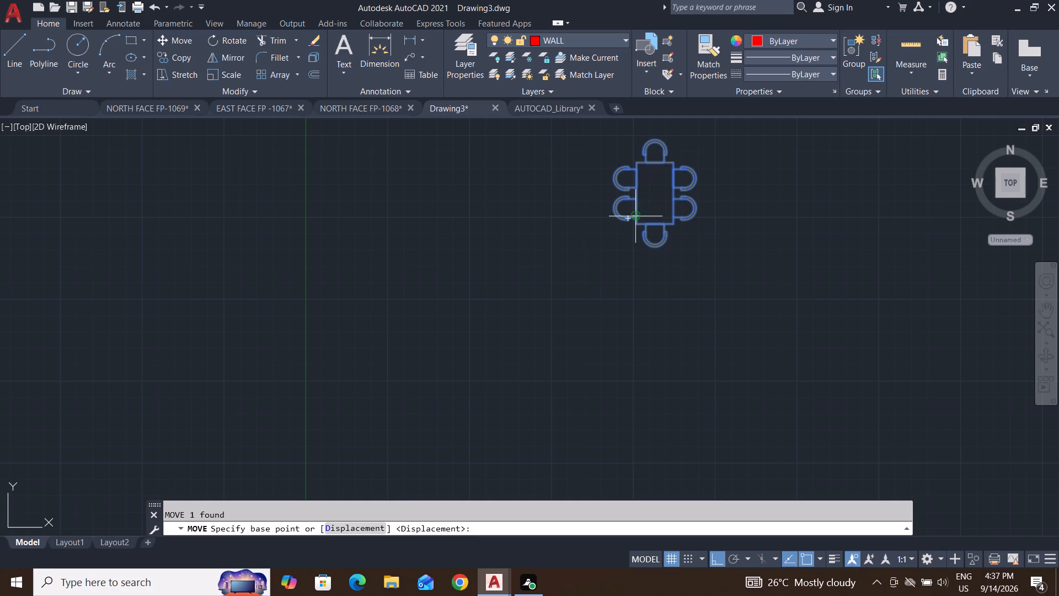
left_click(638, 216)
scroll(732, 378, "down", 4)
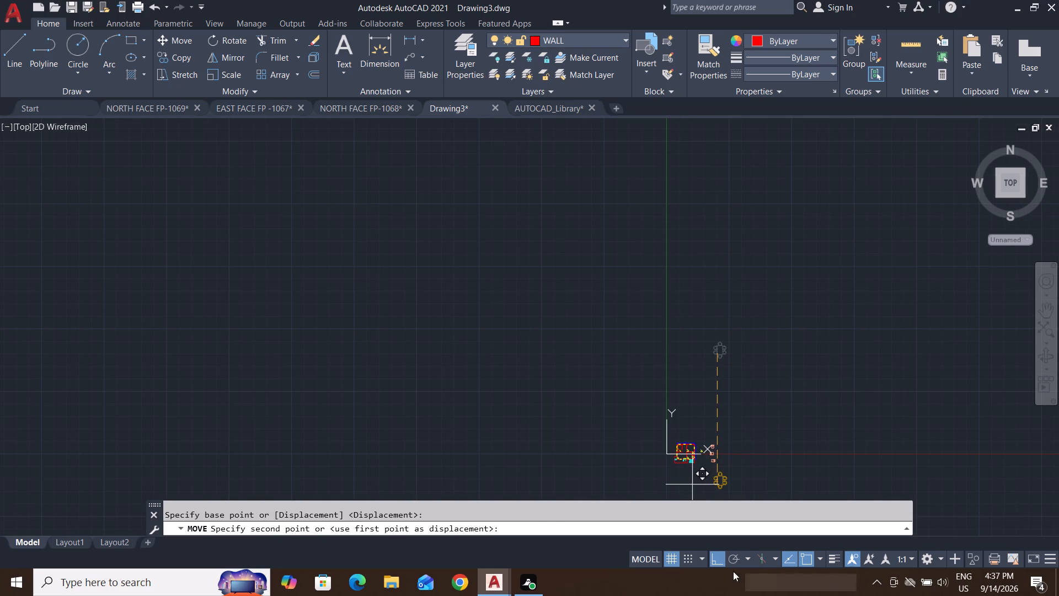
left_click(722, 562)
scroll(684, 461, "up", 8)
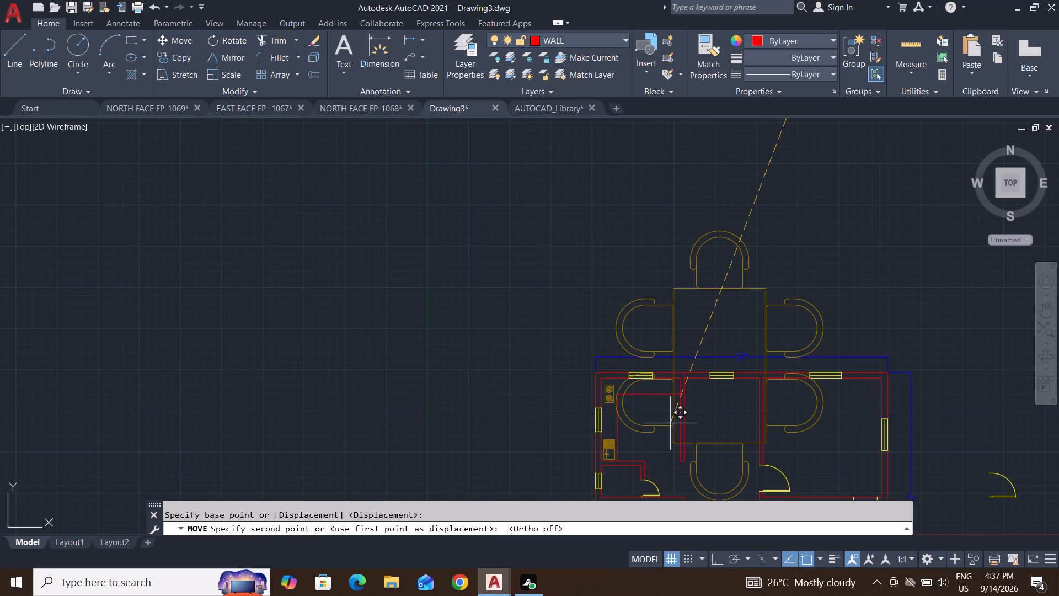
scroll(670, 423, "down", 2)
left_click(526, 324)
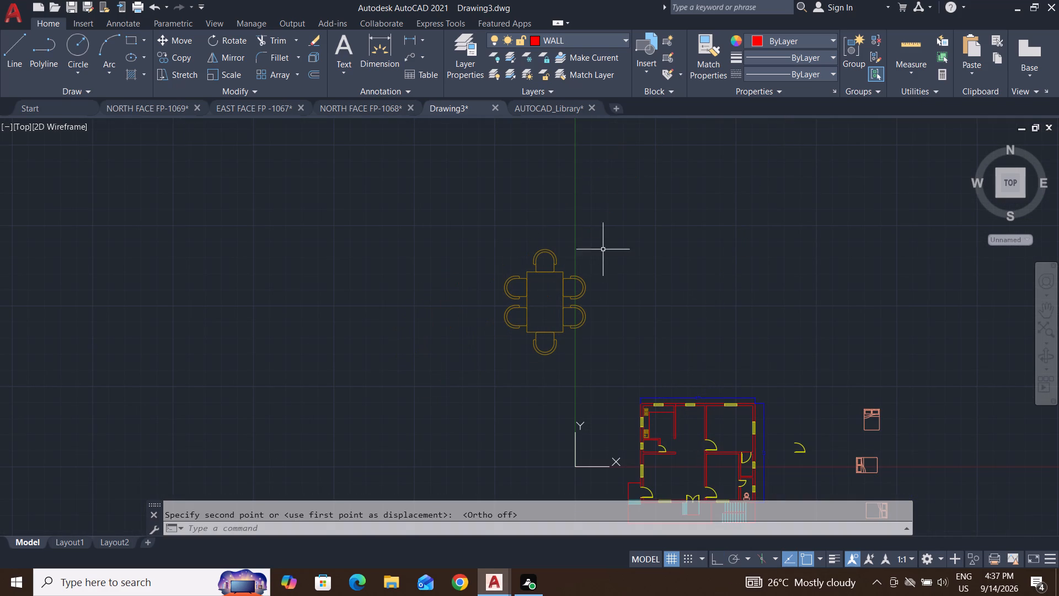
key("Escape")
key("Escape")
key("Escape")
key("Escape")
key("Escape")
key("Escape")
key("Escape")
key("Escape")
key("Escape")
key("Escape")
key("Escape")
key("Escape")
key("Escape")
key("Escape")
key("Escape")
key("Escape")
key("Escape")
key("Escape")
key("Escape")
key("Escape")
Scale the dining table down freehand, using a base point where the north chair meets the tabletop.
left_click(616, 215)
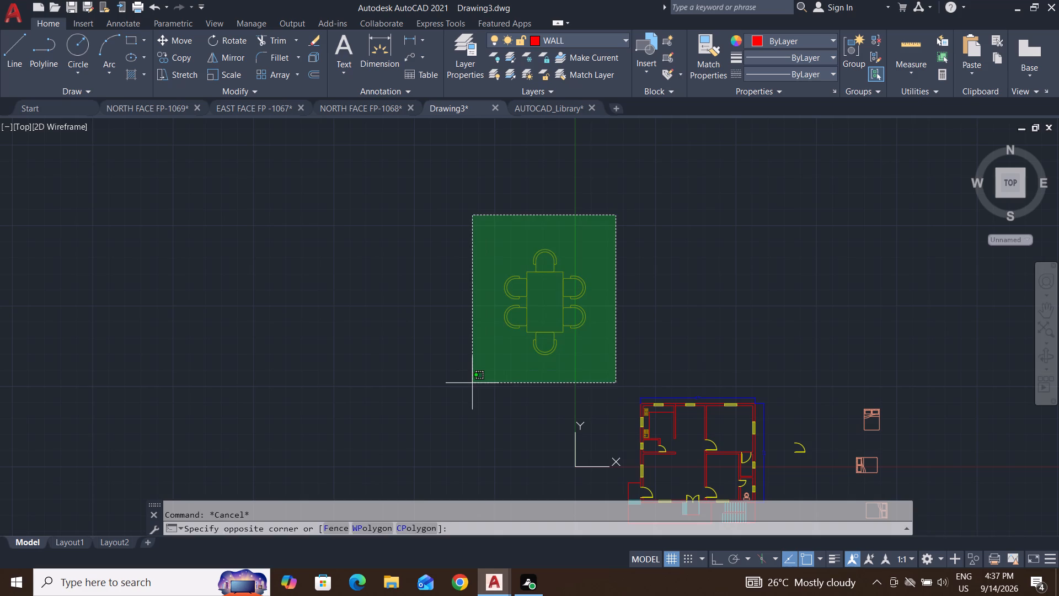
left_click(472, 383)
type("SC")
key("Return")
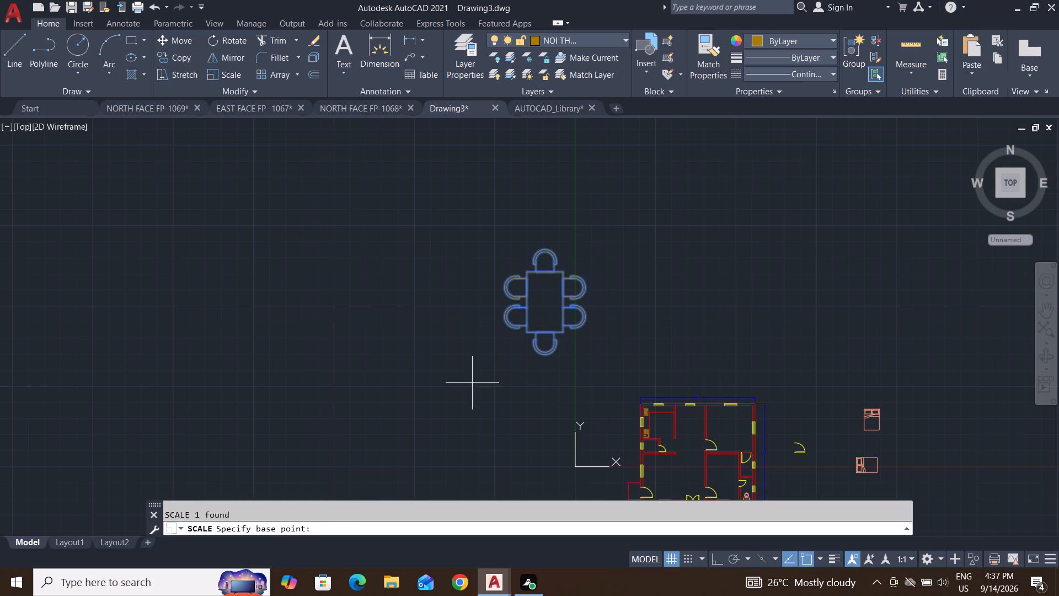
left_click(538, 270)
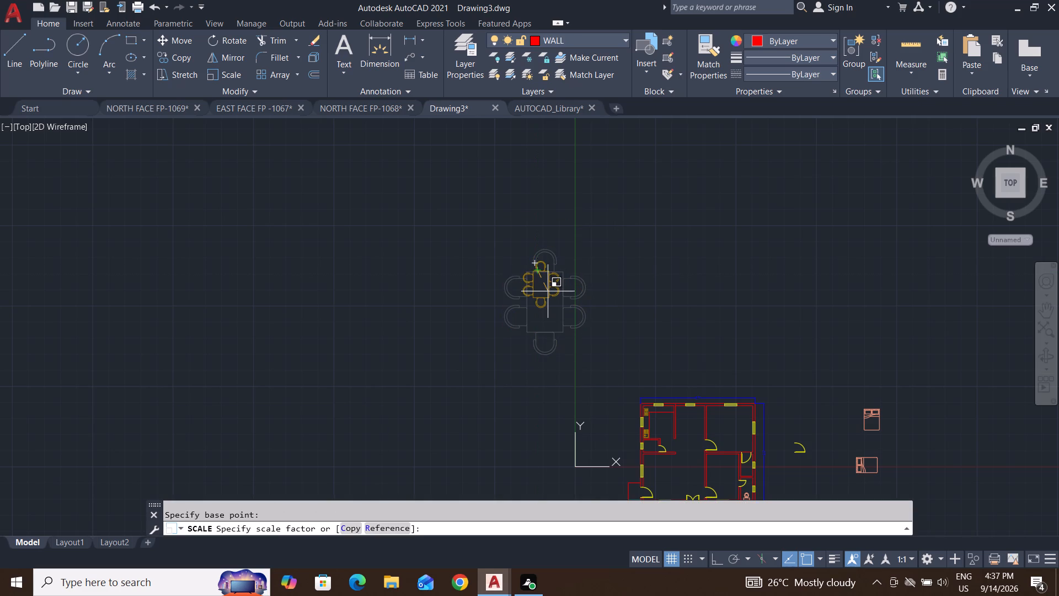
scroll(548, 291, "up", 2)
left_click(543, 273)
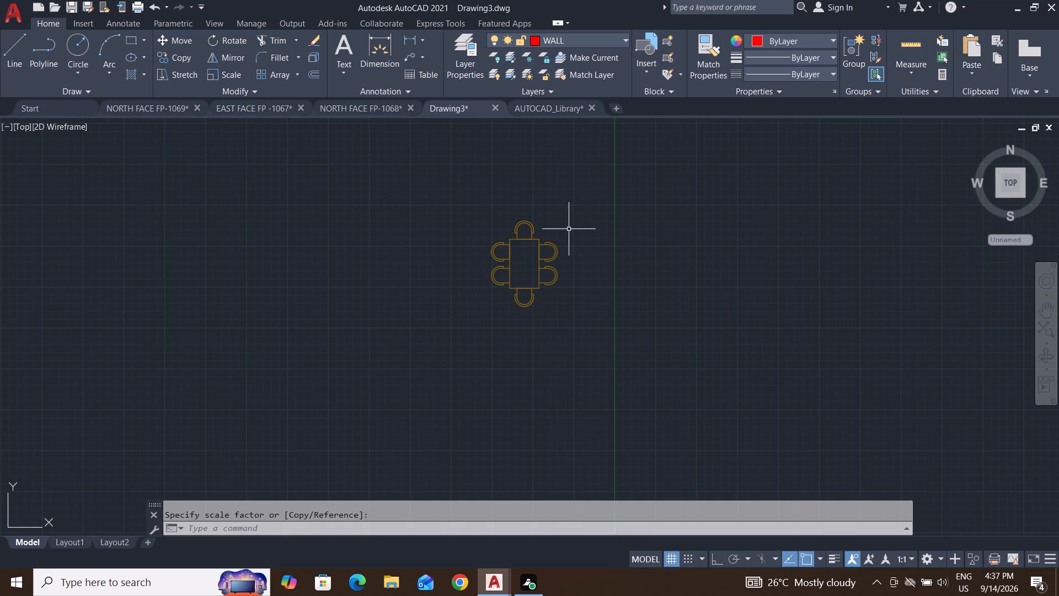
Move the dining table by its south chair into the room between the kitchen and the northeast room.
left_click(575, 196)
left_click(484, 347)
key("m")
key("Return")
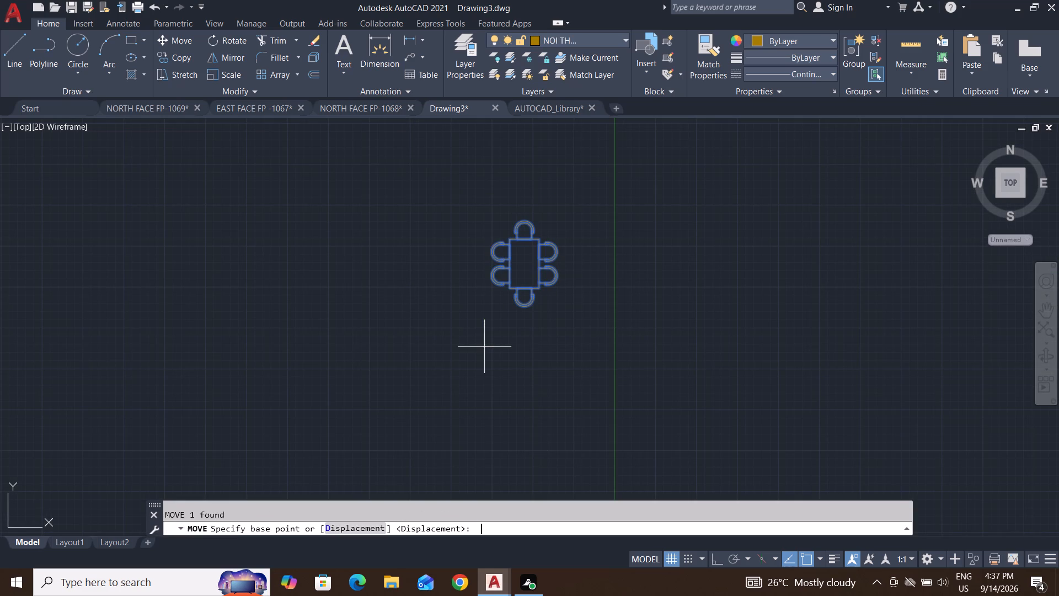
left_click(524, 301)
scroll(541, 358, "down", 2)
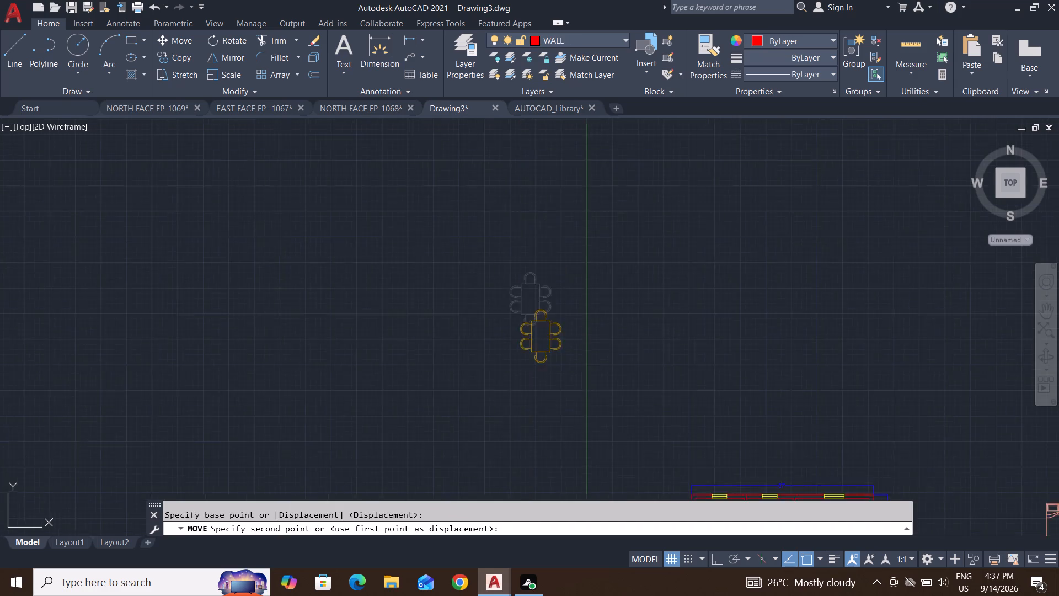
scroll(541, 358, "down", 1)
scroll(631, 464, "up", 3)
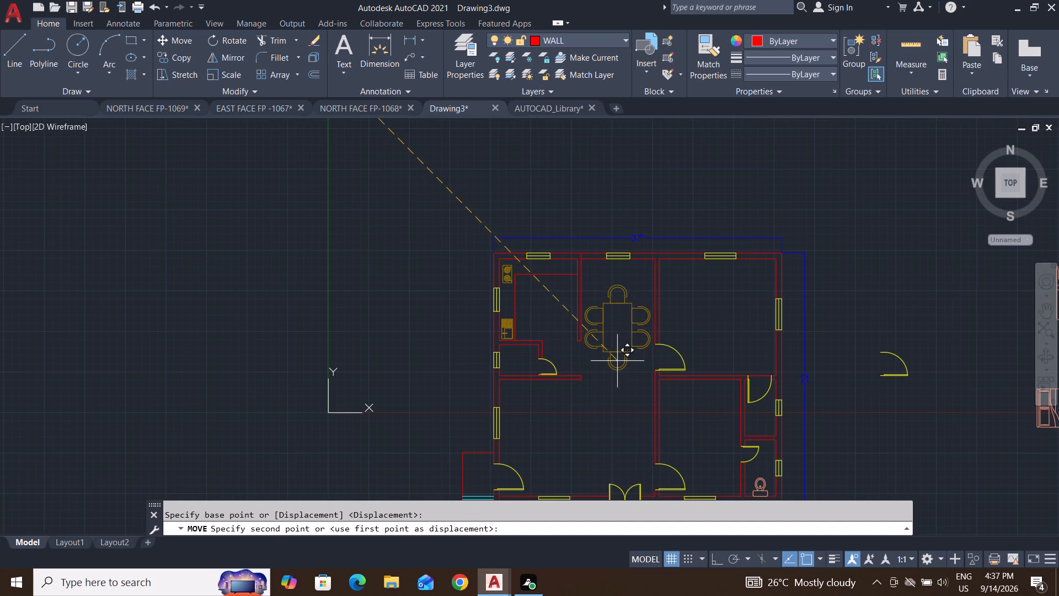
scroll(617, 356, "up", 1)
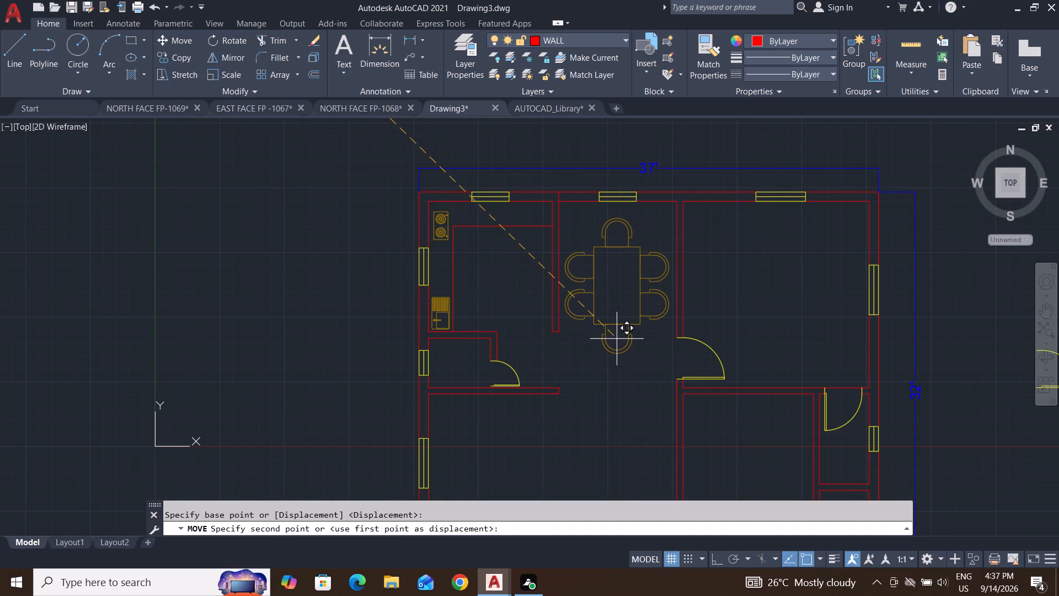
left_click(617, 339)
key("grave")
key("Escape")
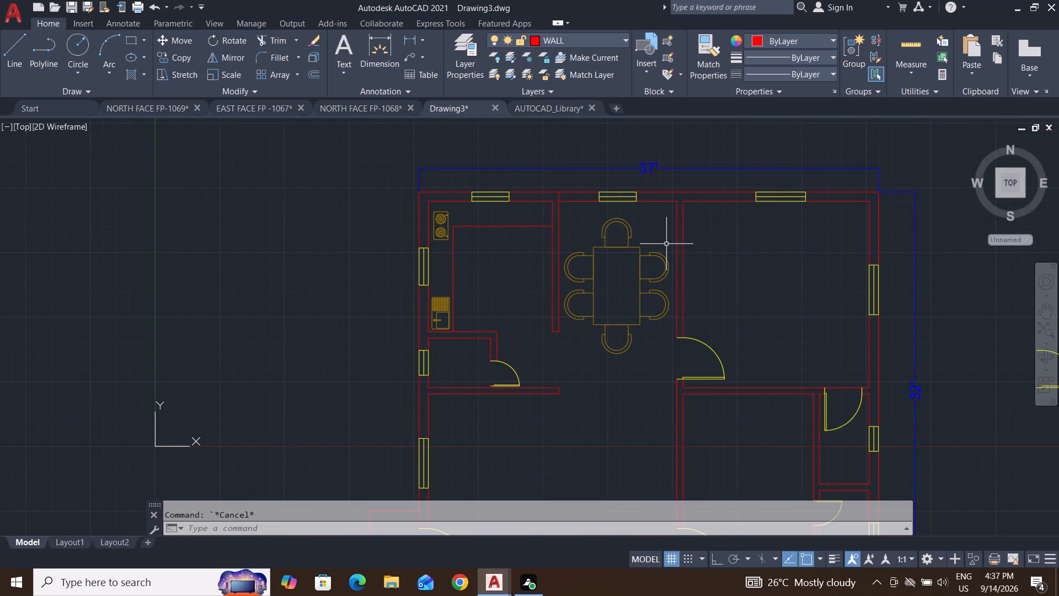
key("Escape")
key("Escape")
Scale the dining table down further freehand, using the upper chair on its west side as the base point.
left_click(666, 227)
left_click(576, 362)
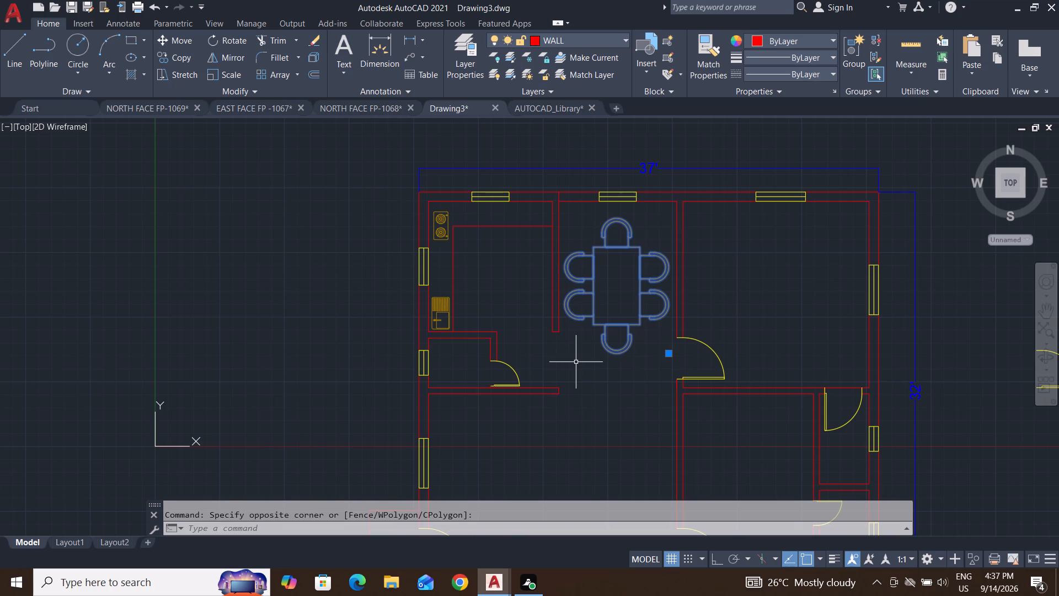
type("SC")
key("Return")
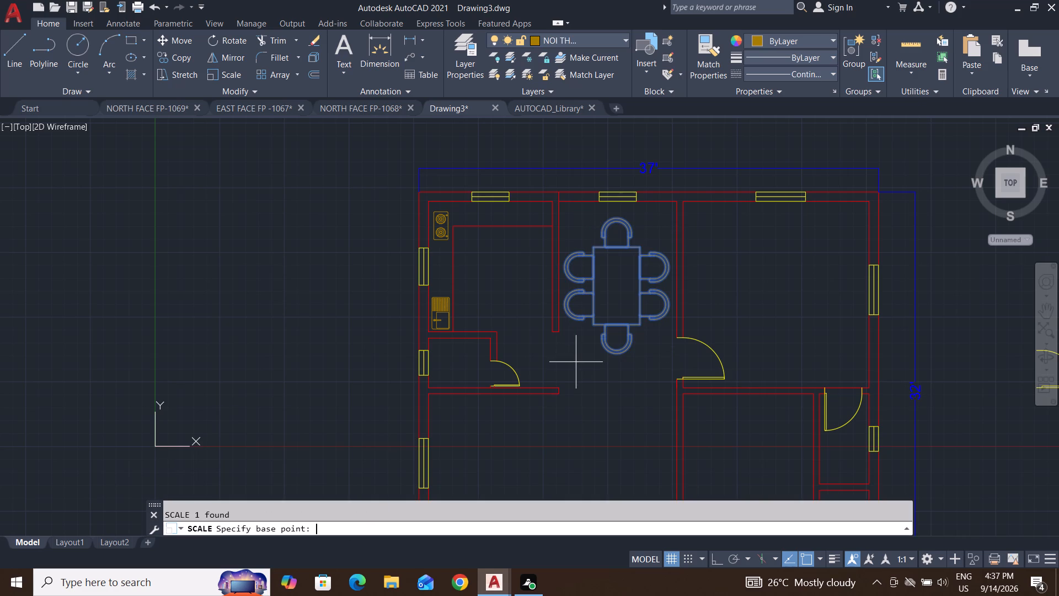
left_click(584, 250)
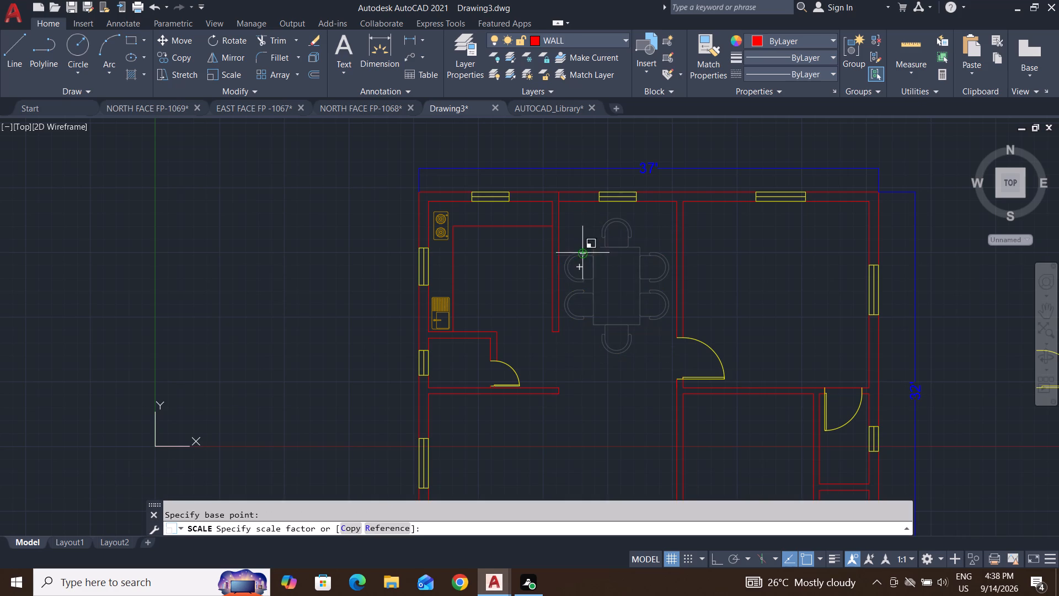
left_click(605, 285)
Move the reduced dining table by its south chair slightly southeast to centre it between the dining room's side walls.
left_click(650, 219)
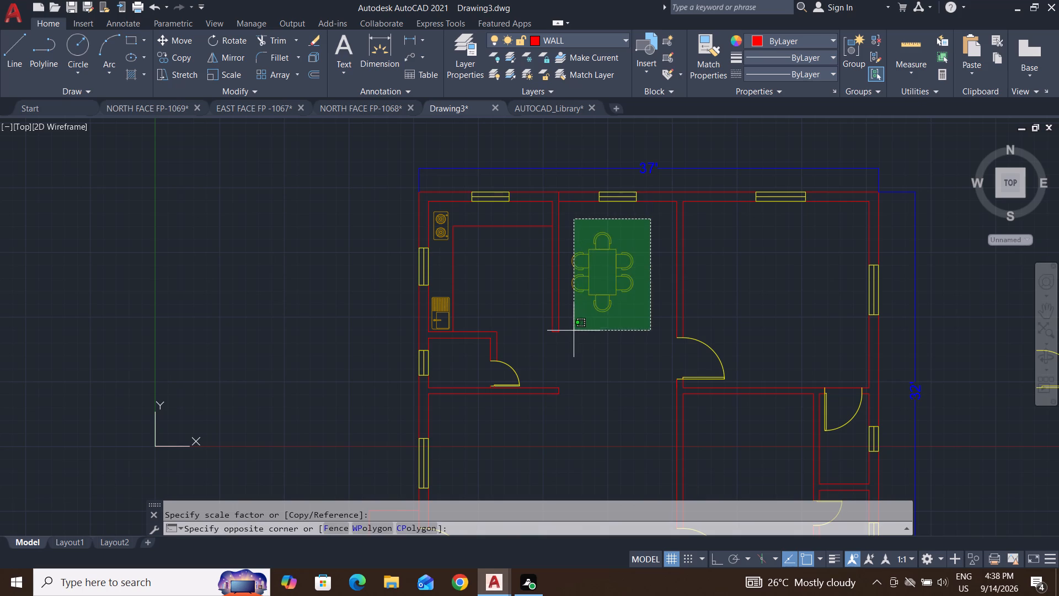
left_click(574, 331)
key("m")
key("Return")
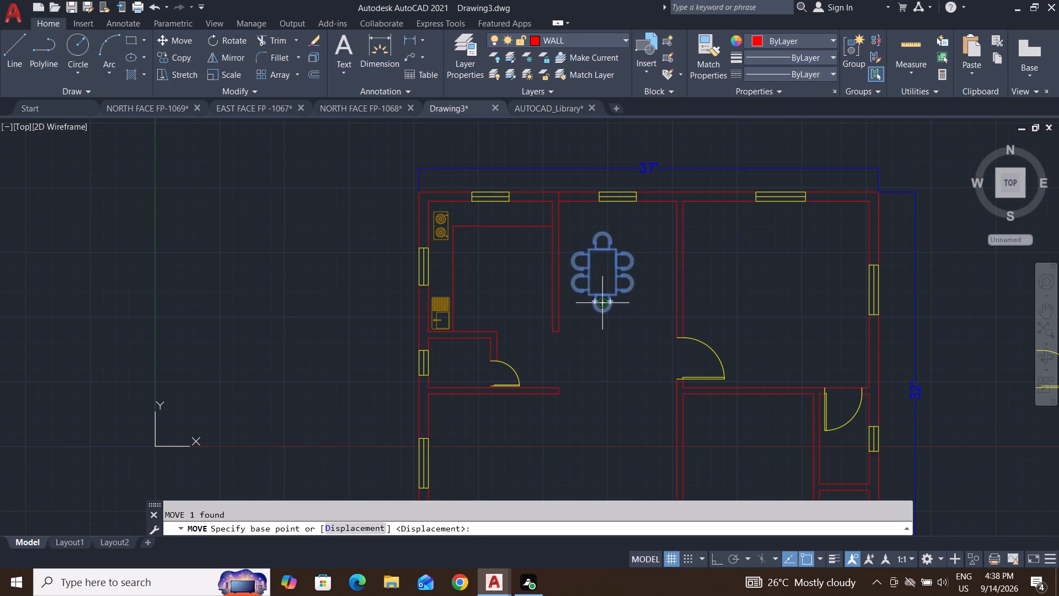
left_click(602, 307)
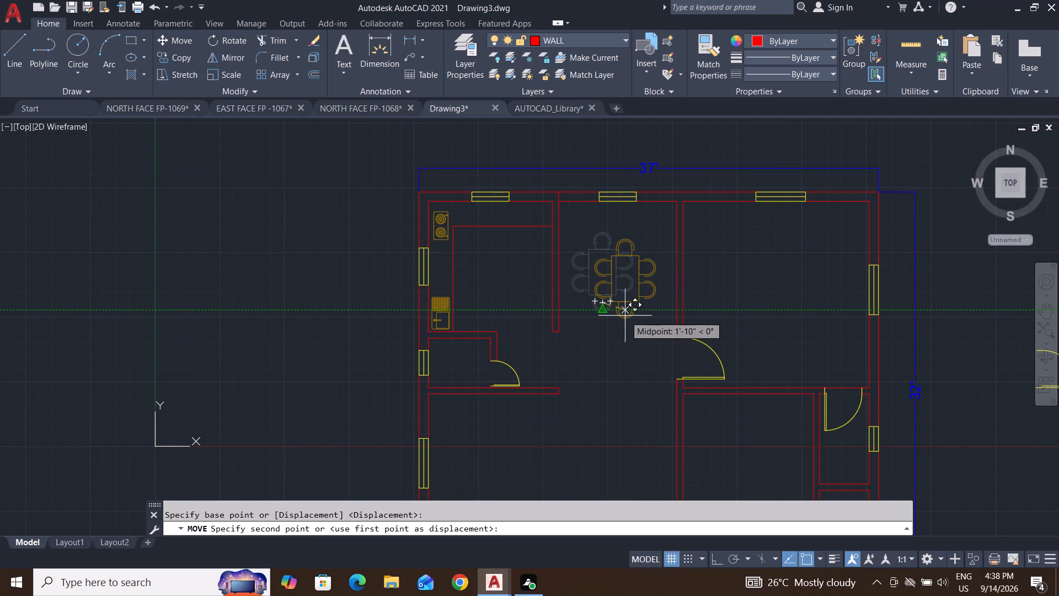
left_click(618, 315)
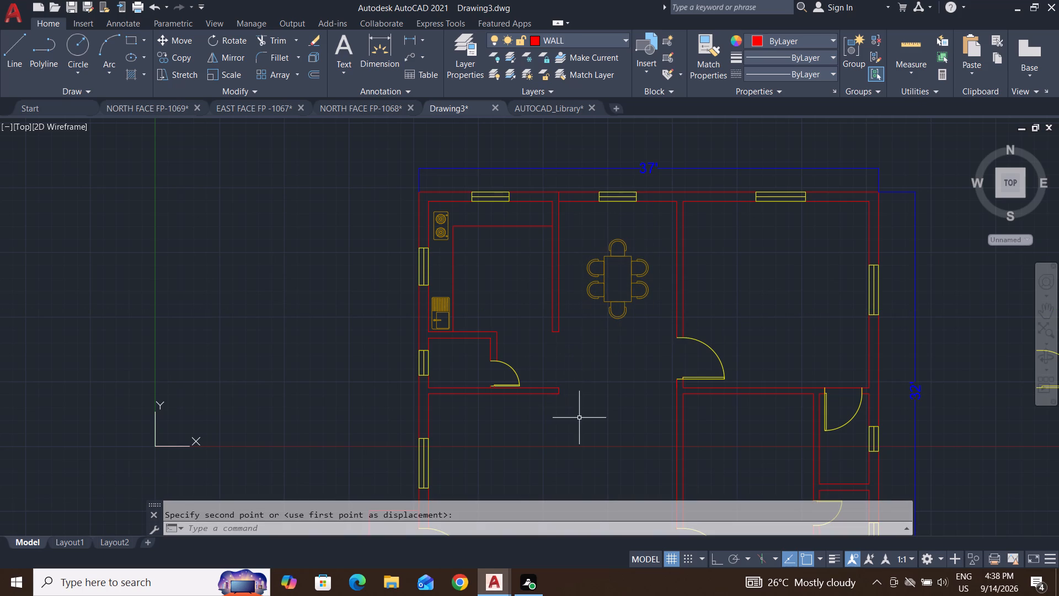
key("Escape")
key("Escape")
key("Escape")
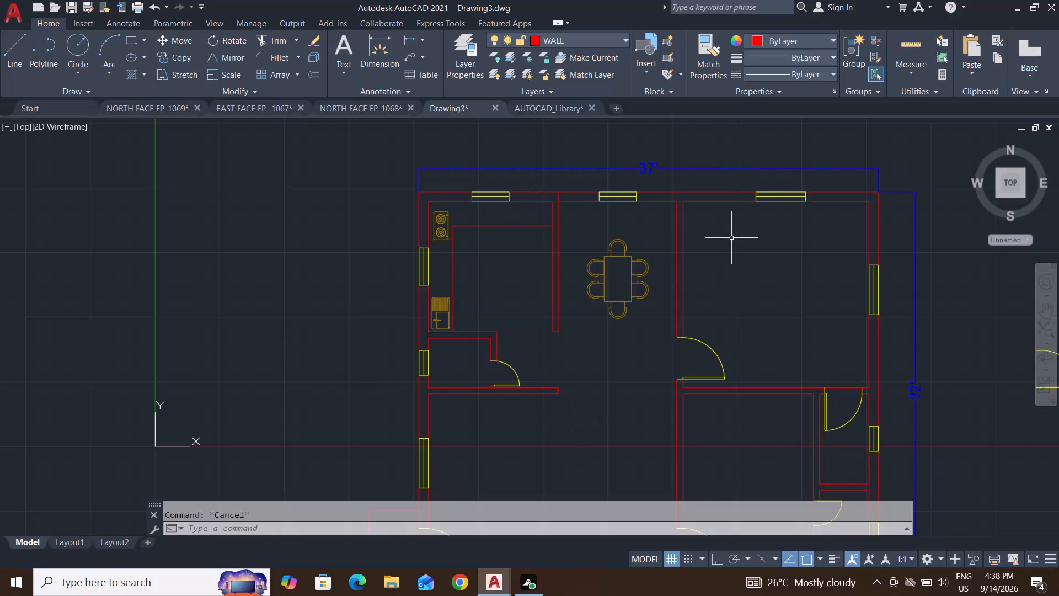
Scale the dining table up slightly freehand, using the upper chair on its west side as the base point.
left_click(668, 227)
left_click(579, 340)
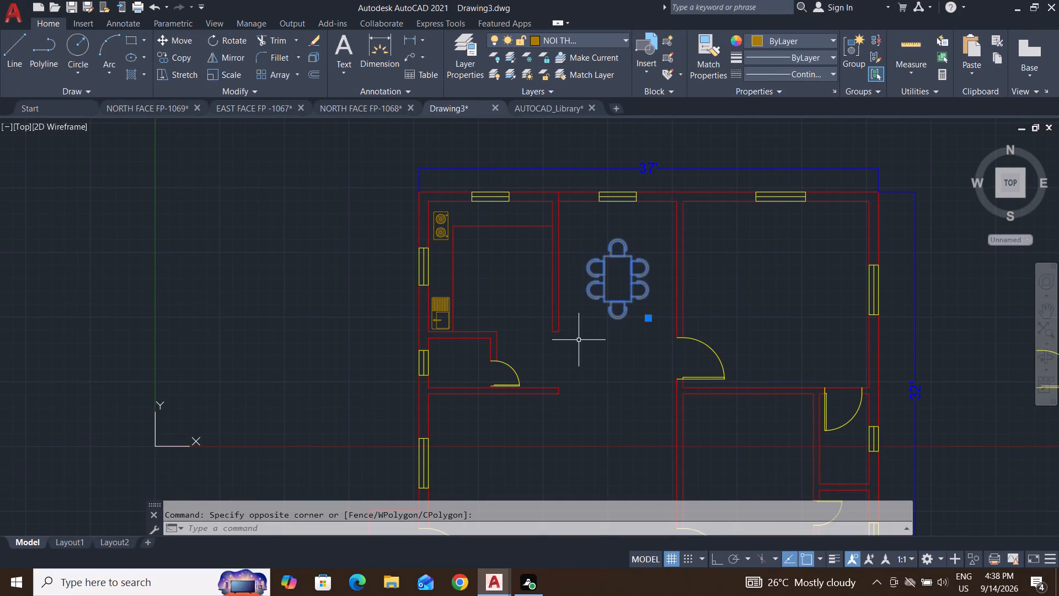
type("SC")
key("Return")
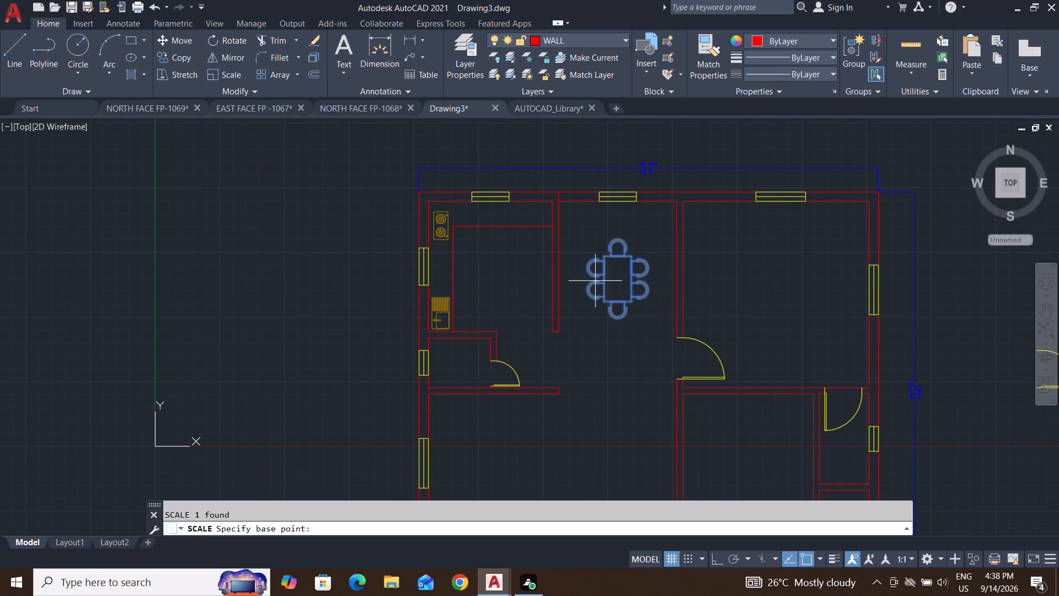
left_click(600, 260)
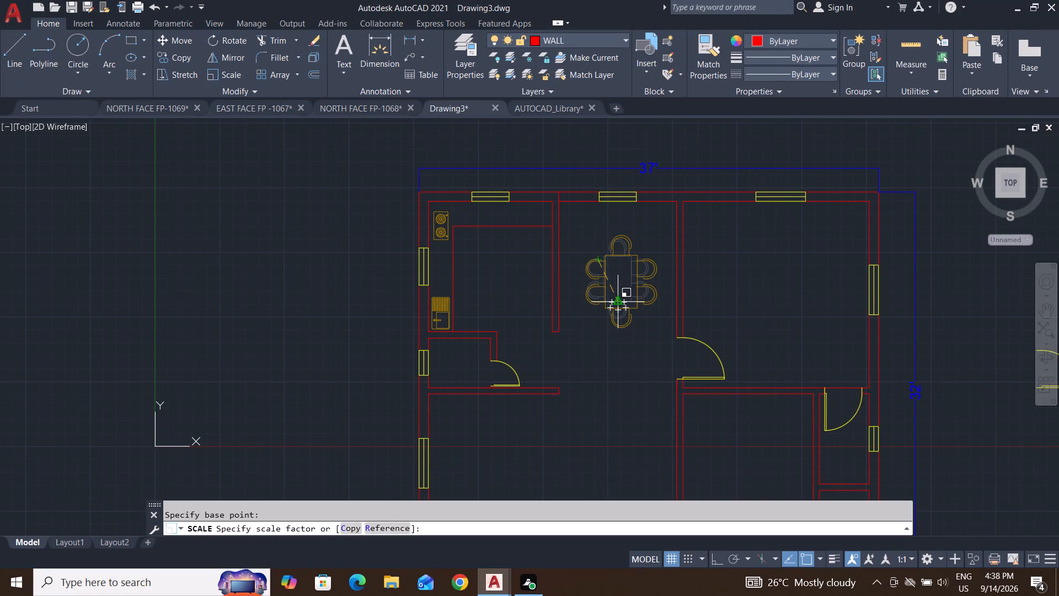
left_click(616, 304)
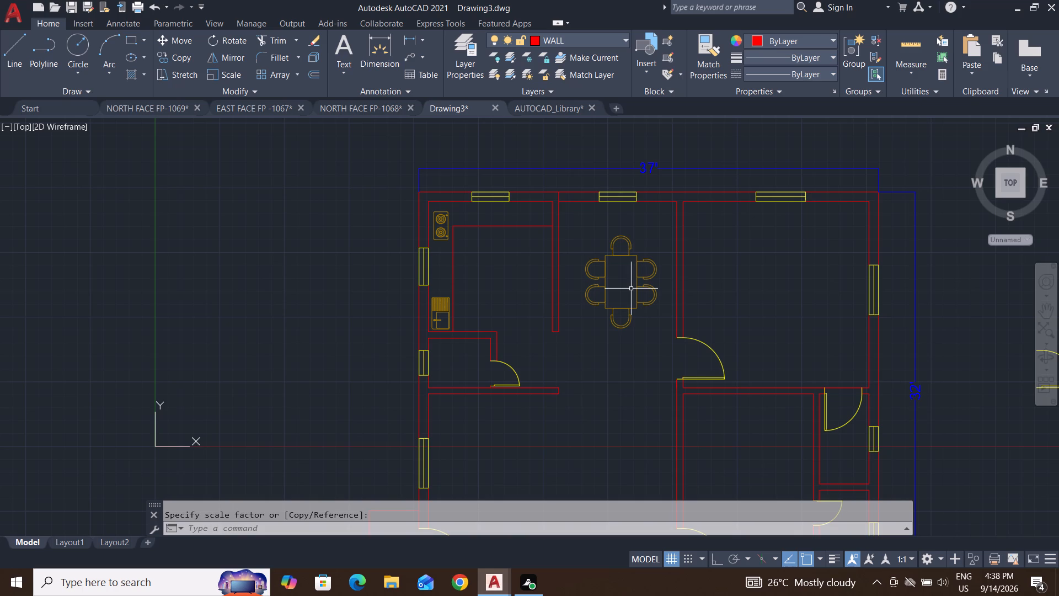
key("Escape")
key("Escape")
key("Escape")
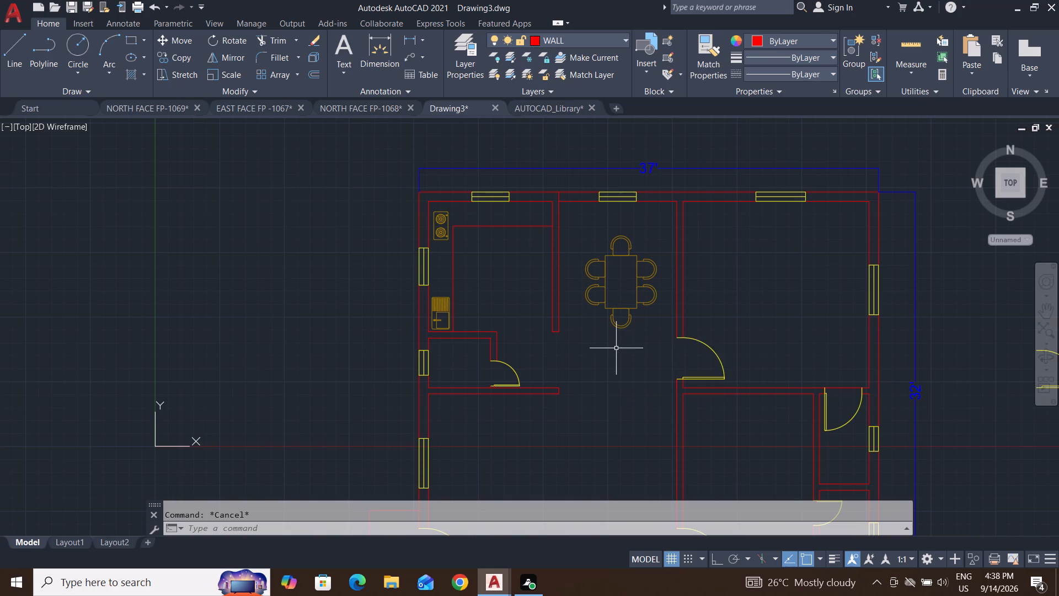
Copy the lower east-facing double-door refrigerator plan beside the TUÛ LAÏNH(700x800) label in the kitchen section of AUTOCAD_Library.dwg.
scroll(616, 348, "down", 1)
middle_click_drag(617, 377, 647, 290)
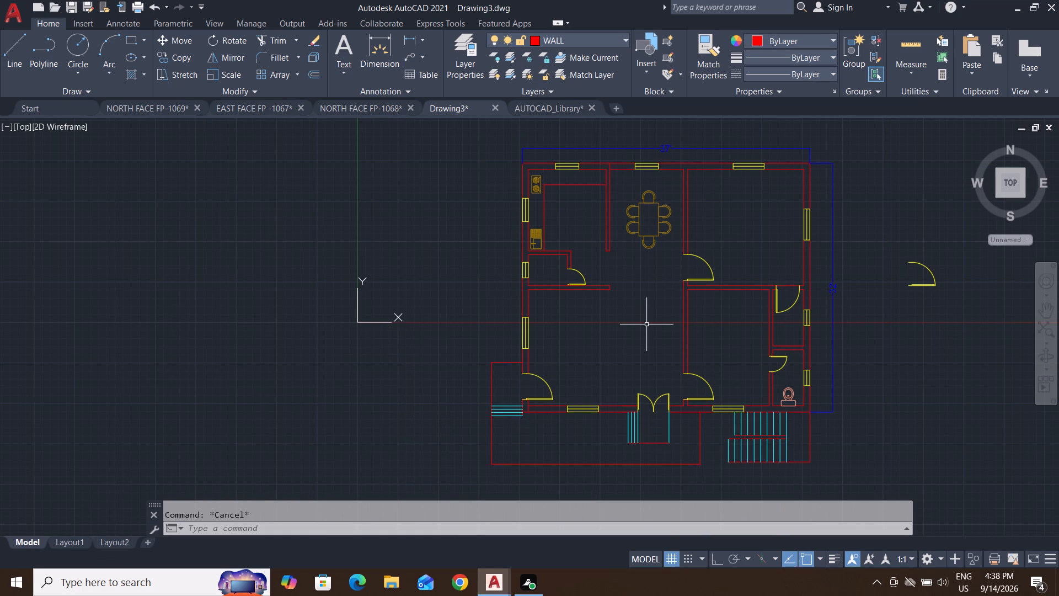
left_click(504, 588)
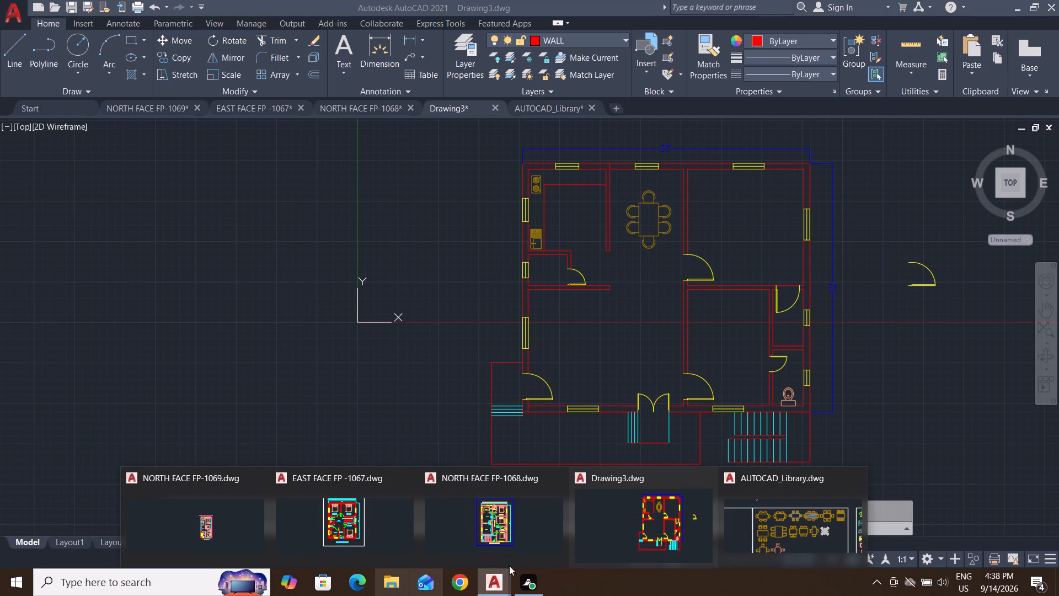
left_click(810, 533)
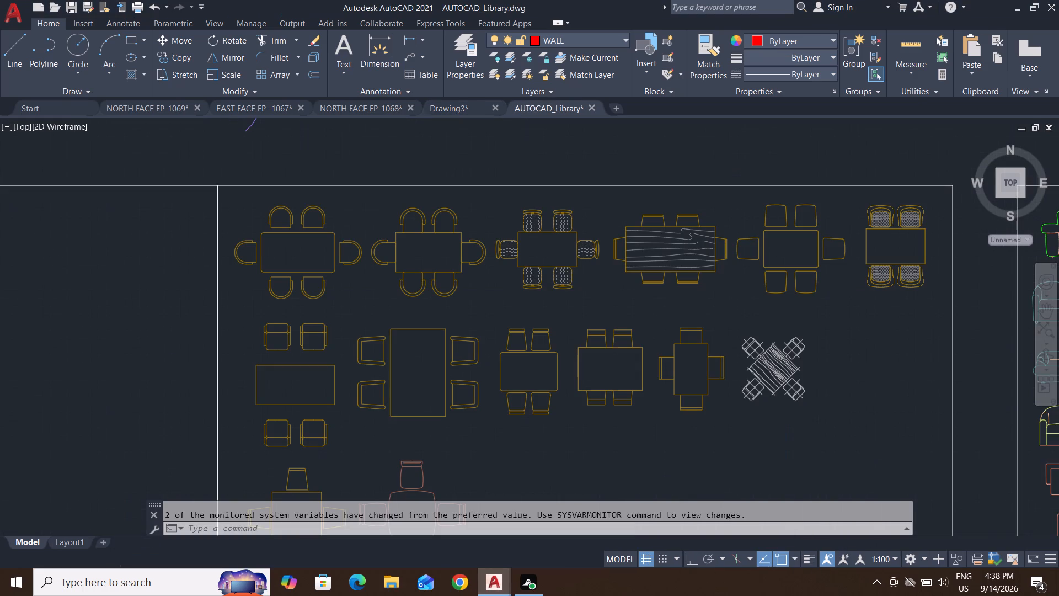
scroll(677, 334, "down", 4)
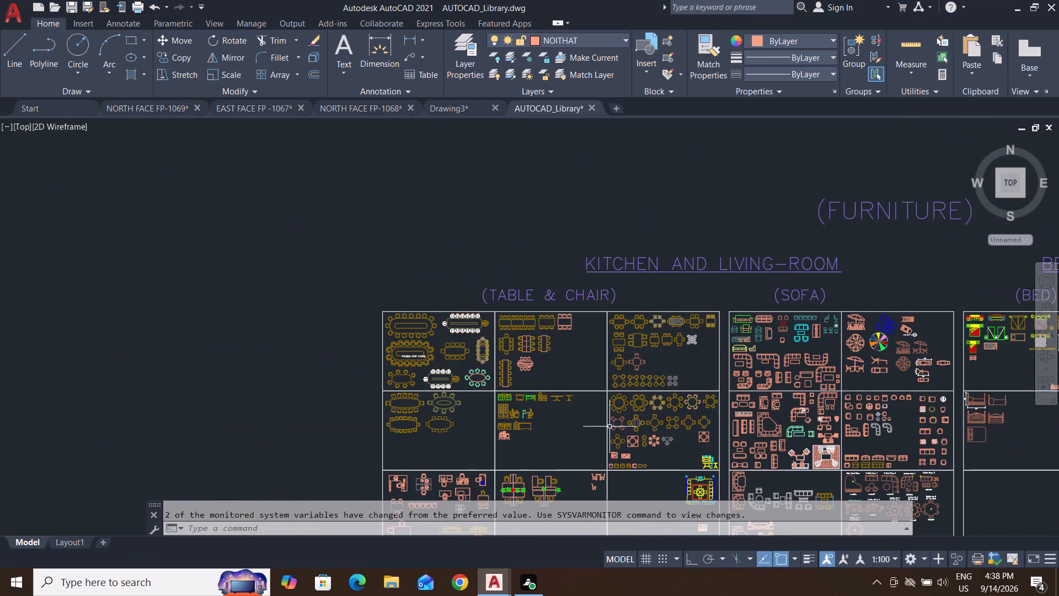
middle_click_drag(825, 400, 568, 395)
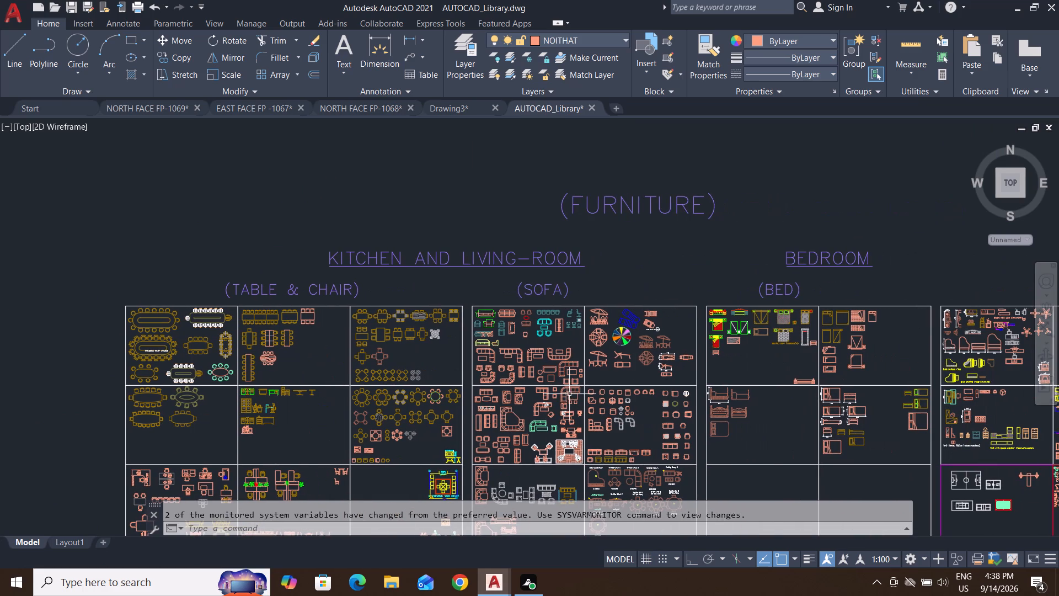
scroll(858, 319, "up", 2)
scroll(858, 319, "down", 3)
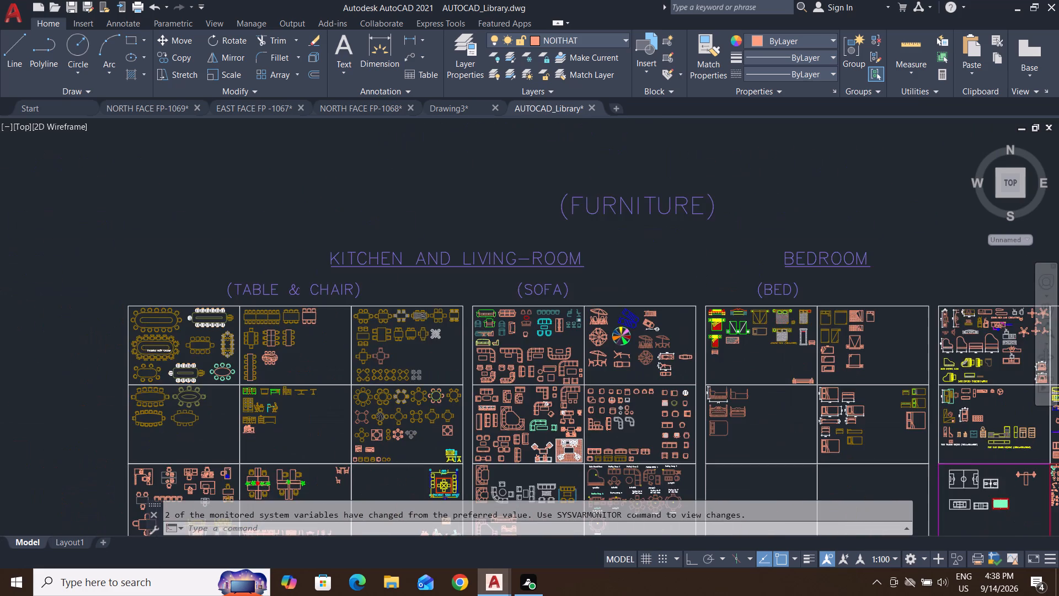
middle_click_drag(448, 465, 468, 280)
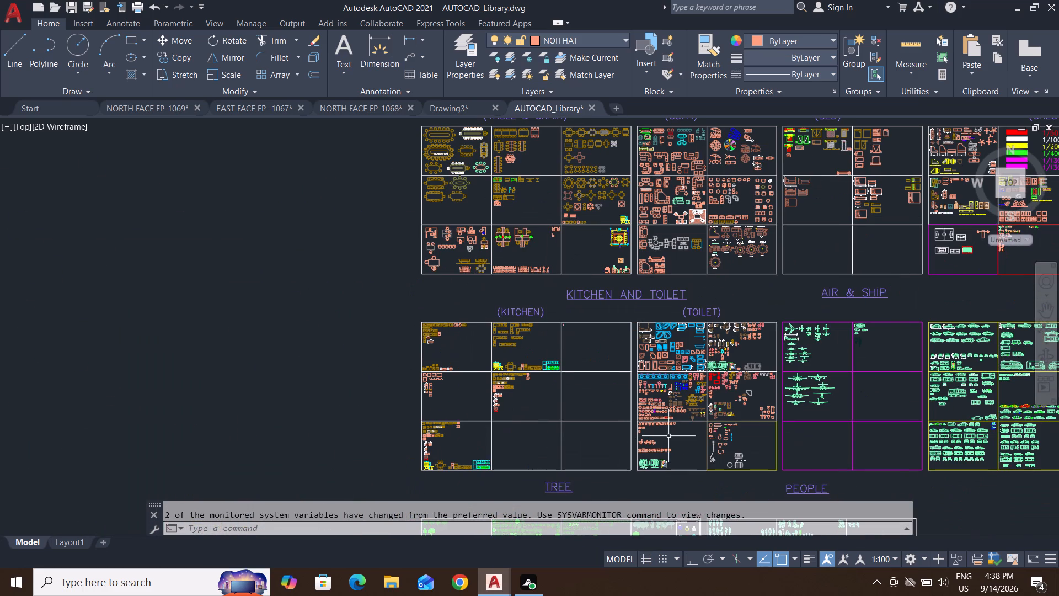
scroll(499, 375, "up", 4)
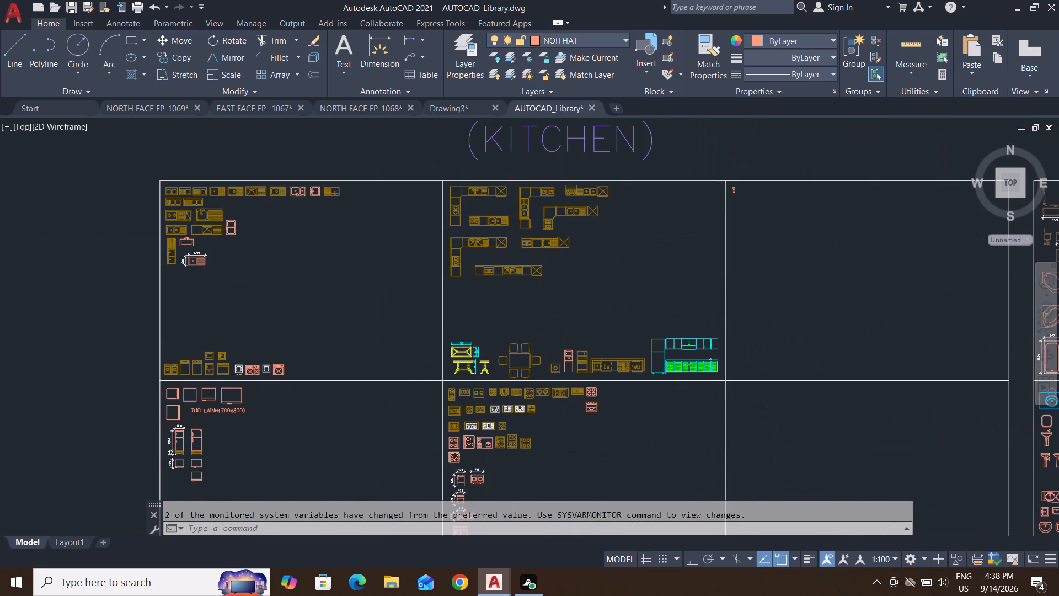
scroll(510, 364, "down", 1)
scroll(184, 407, "up", 3)
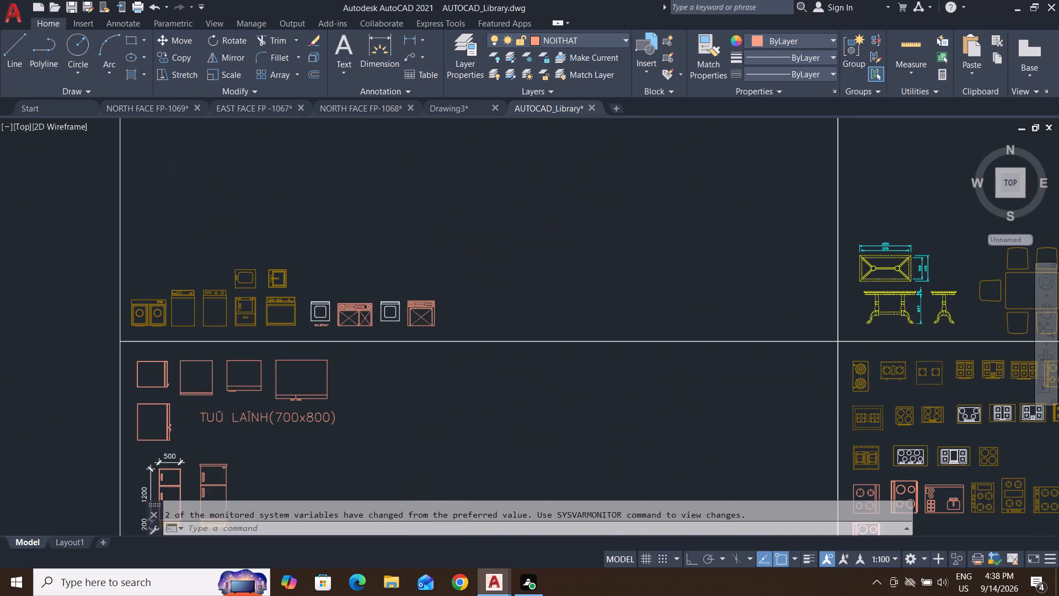
middle_click_drag(185, 407, 278, 325)
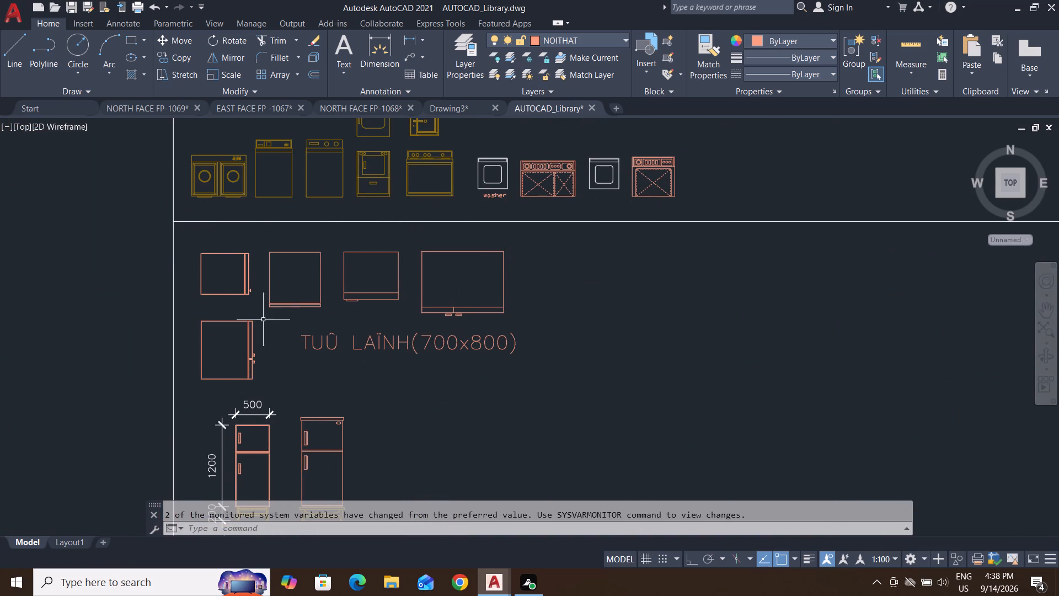
left_click(260, 309)
left_click(190, 393)
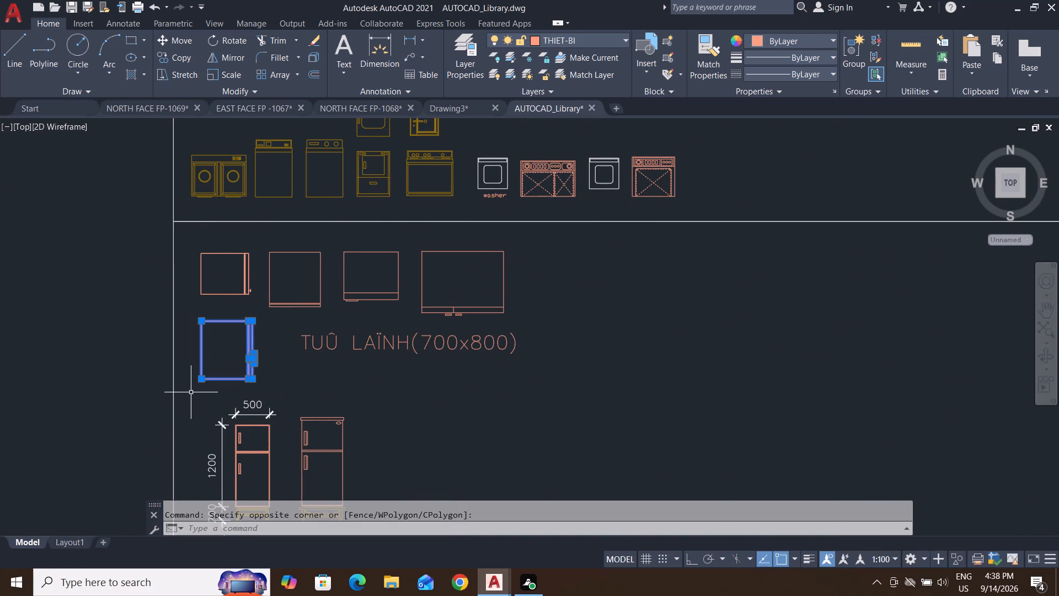
key("ctrl+c")
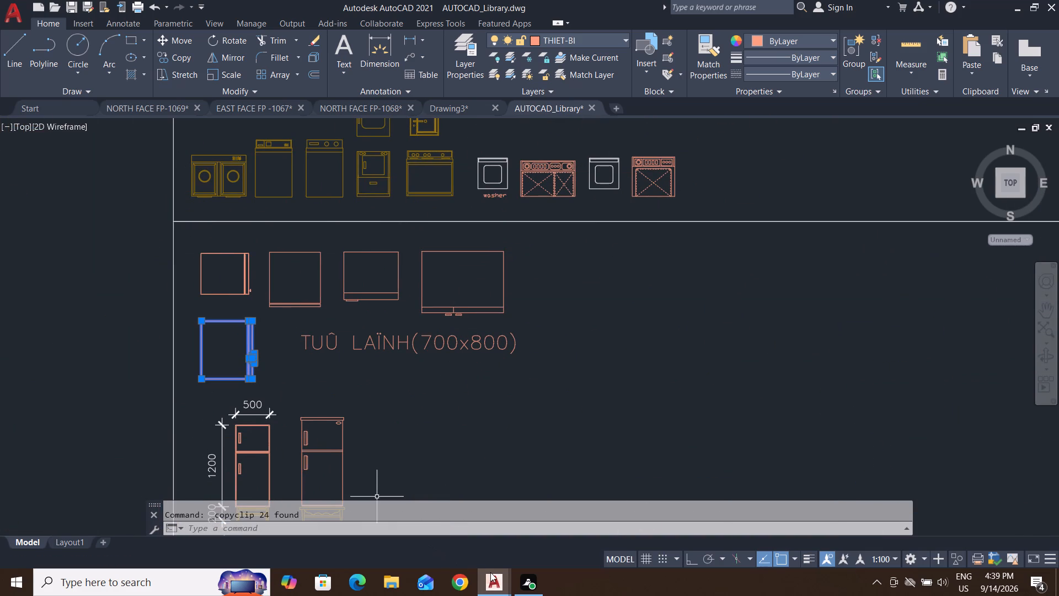
Switch to Drawing3.dwg and paste the refrigerator in the empty space east of the spare beds.
left_click(499, 588)
left_click(676, 544)
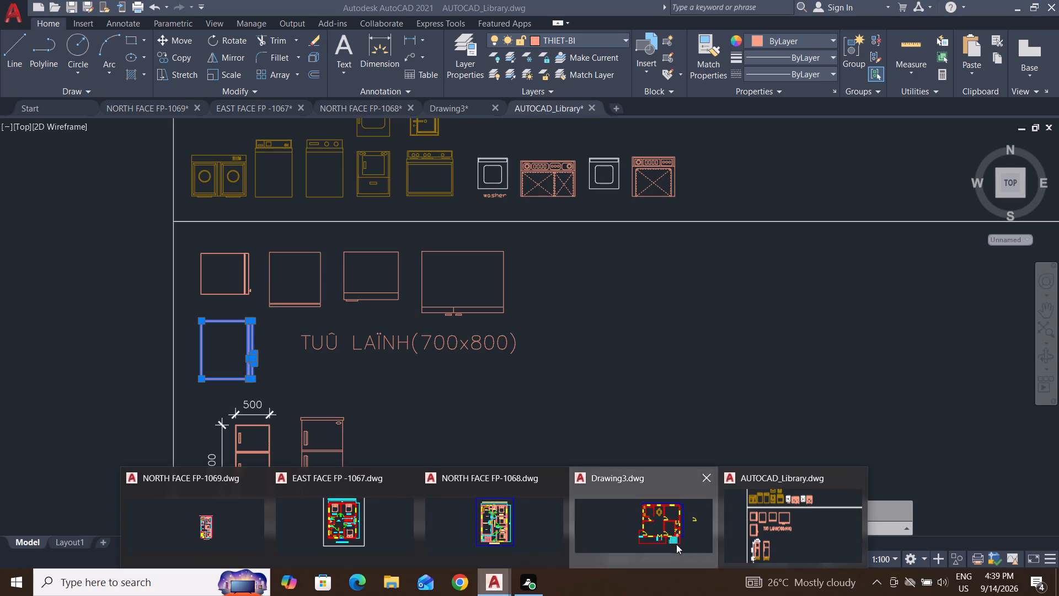
scroll(677, 417, "down", 3)
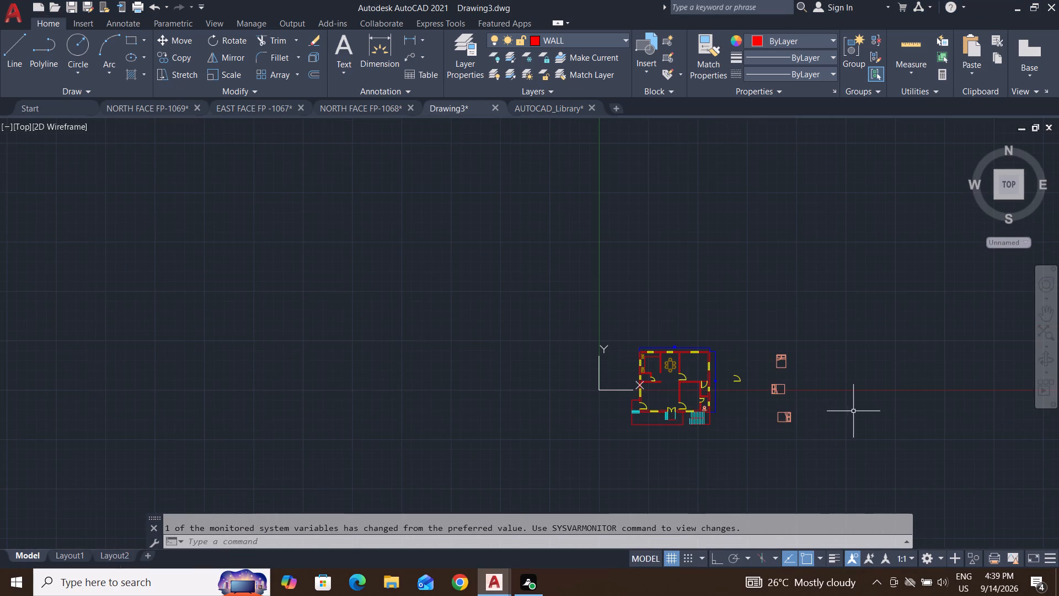
middle_click_drag(853, 411, 741, 376)
key("ctrl+v")
left_click(741, 376, "ctrl")
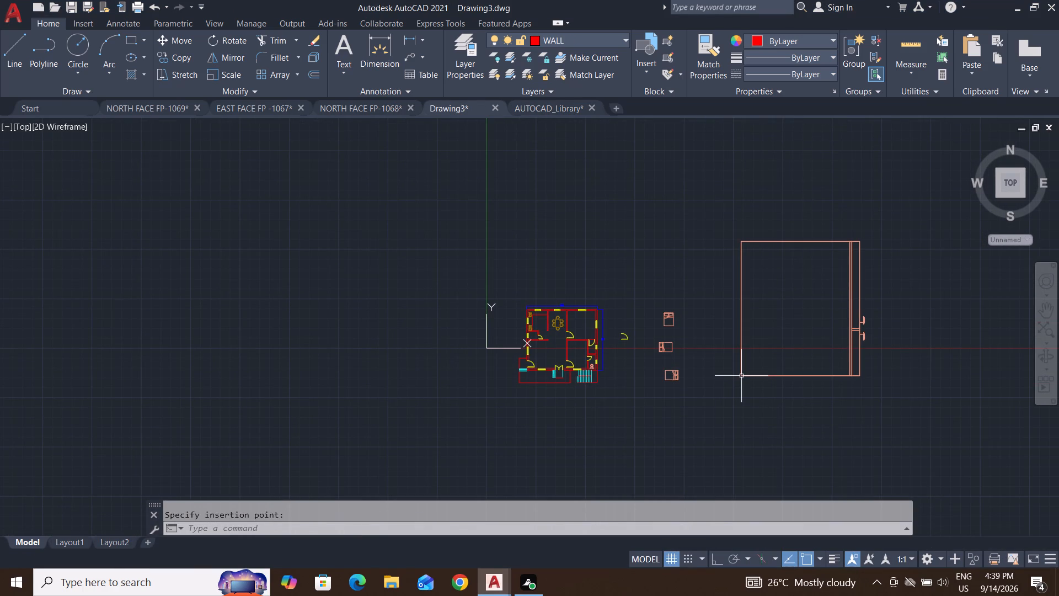
left_click(741, 376)
Mirror the pasted refrigerator across a vertical line on its east side with Ortho on, keeping the source objects.
left_click(917, 205)
left_click(689, 460)
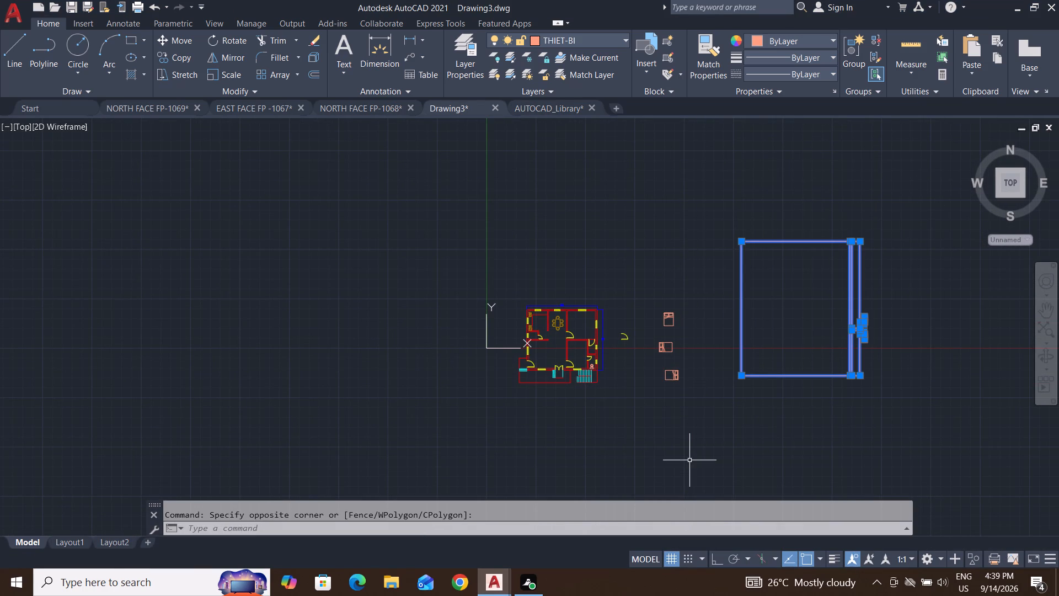
type("MI")
key("Return")
scroll(689, 460, "down", 3)
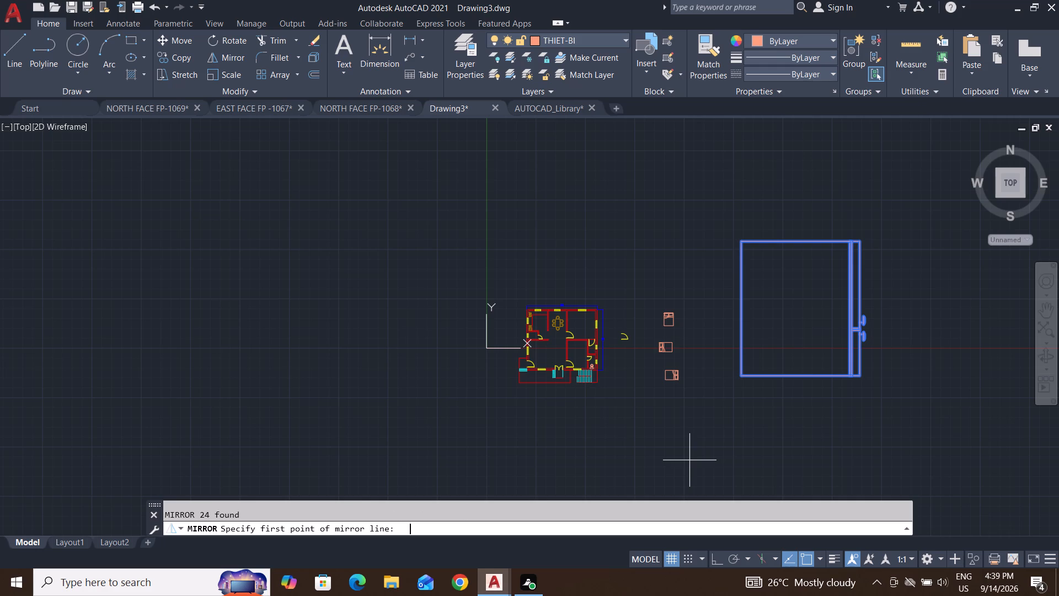
left_click(815, 257)
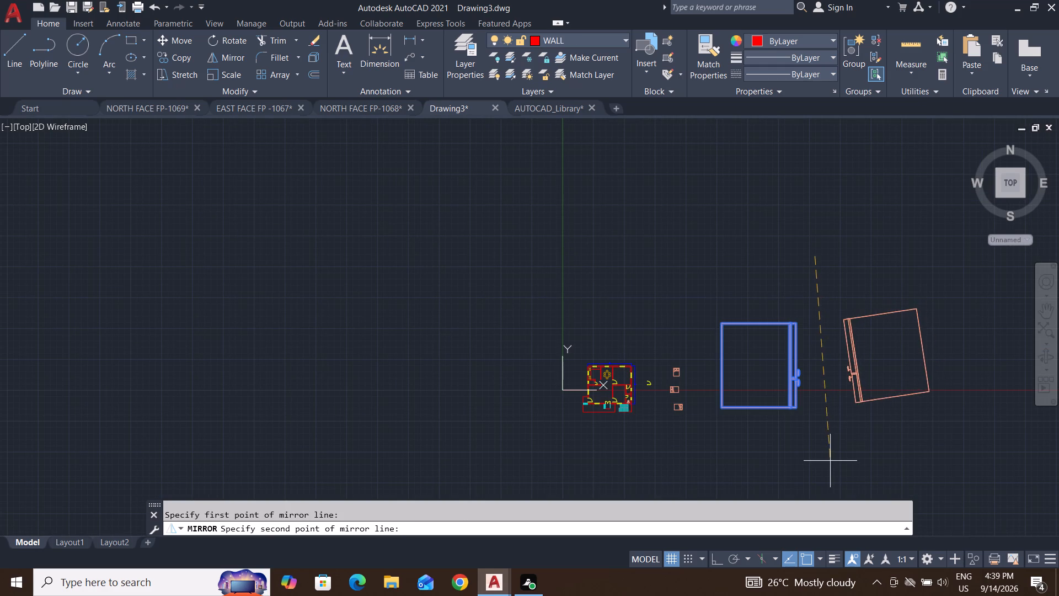
left_click(716, 558)
left_click(779, 454)
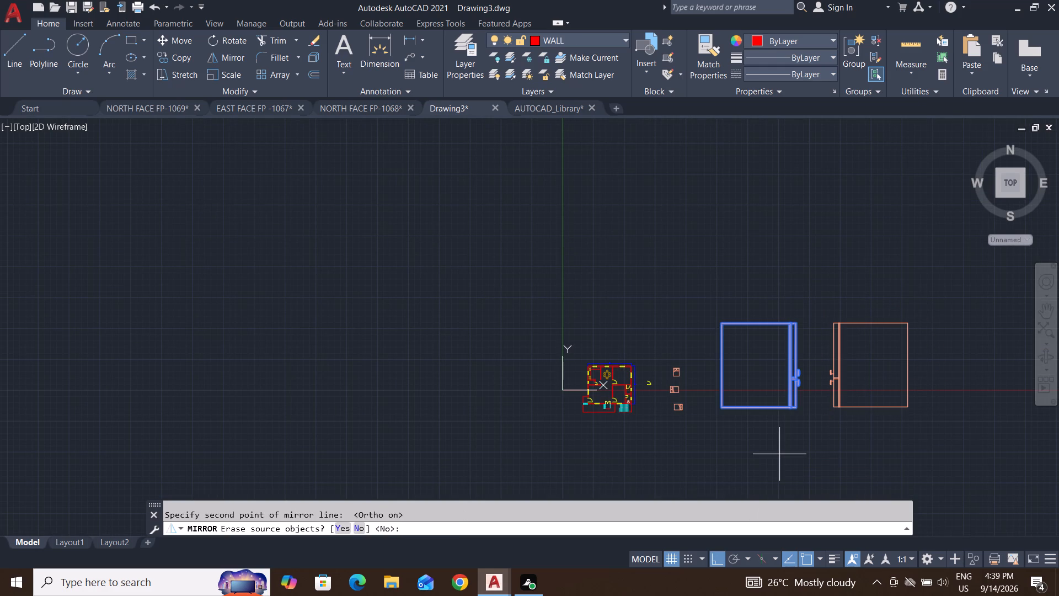
key("Return")
Scale the mirrored refrigerator freehand to about twice its size, using its northwest corner as the base point.
left_click(936, 279)
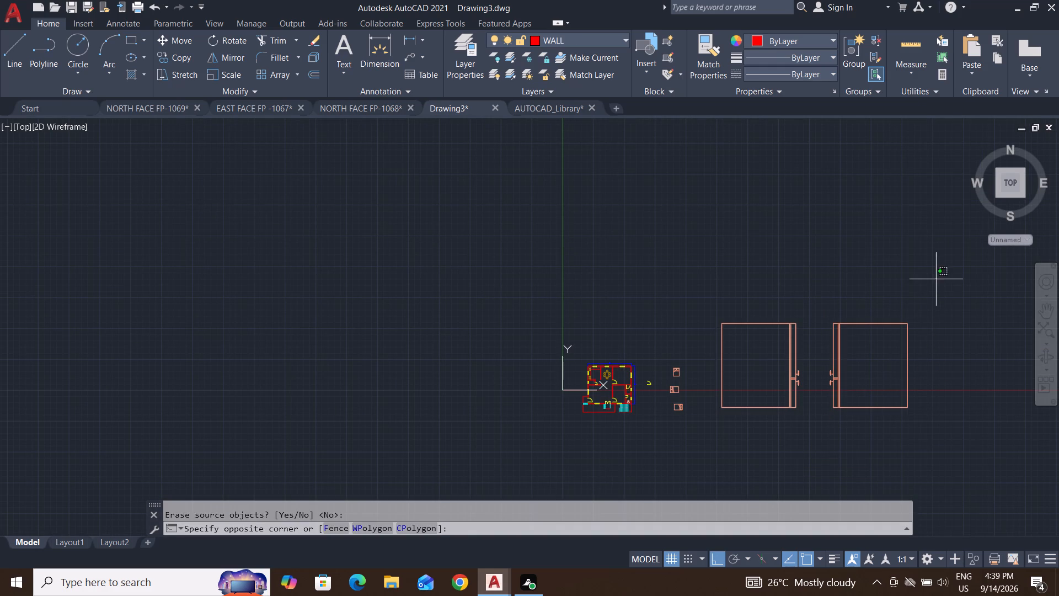
left_click(807, 464)
type("SC")
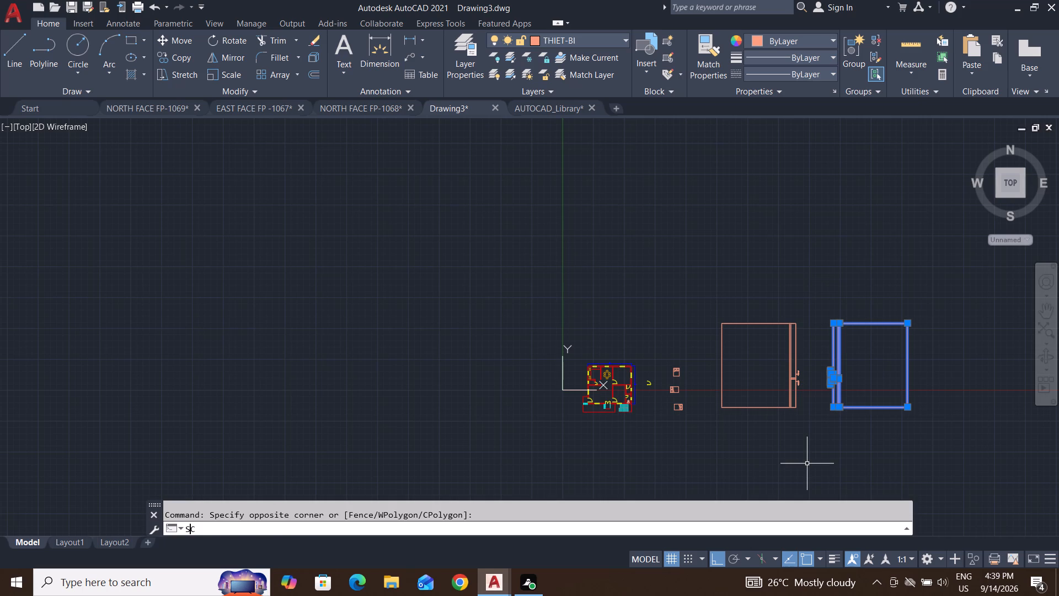
key("Return")
left_click(834, 324)
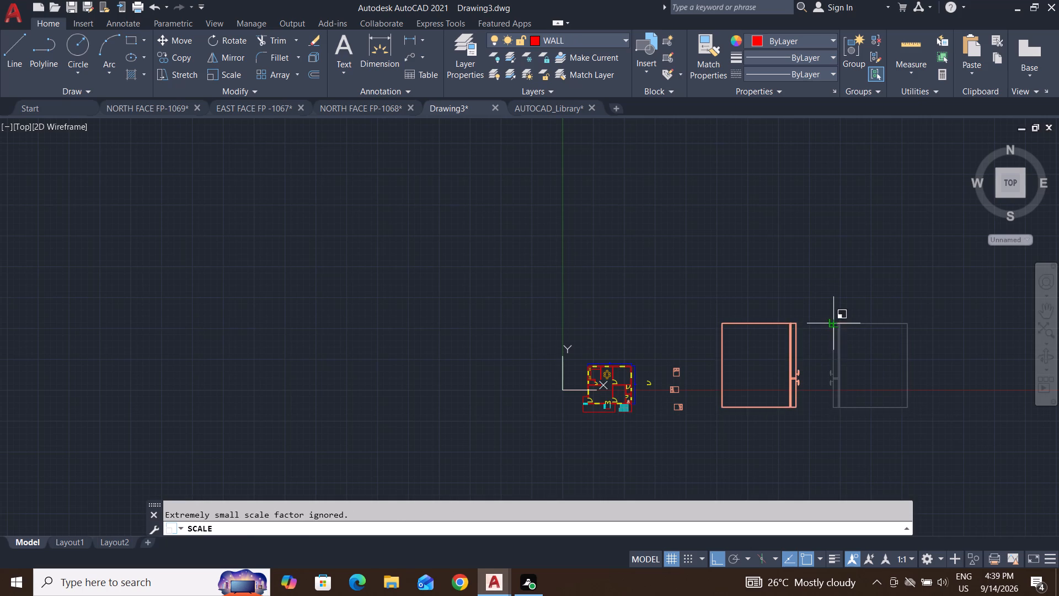
scroll(842, 338, "up", 3)
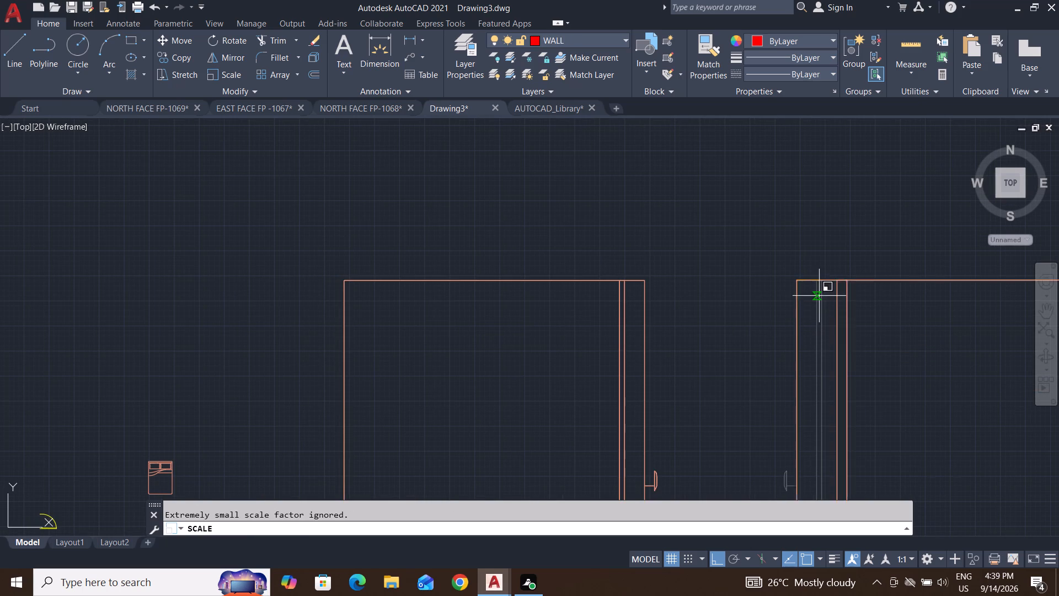
left_click(818, 295)
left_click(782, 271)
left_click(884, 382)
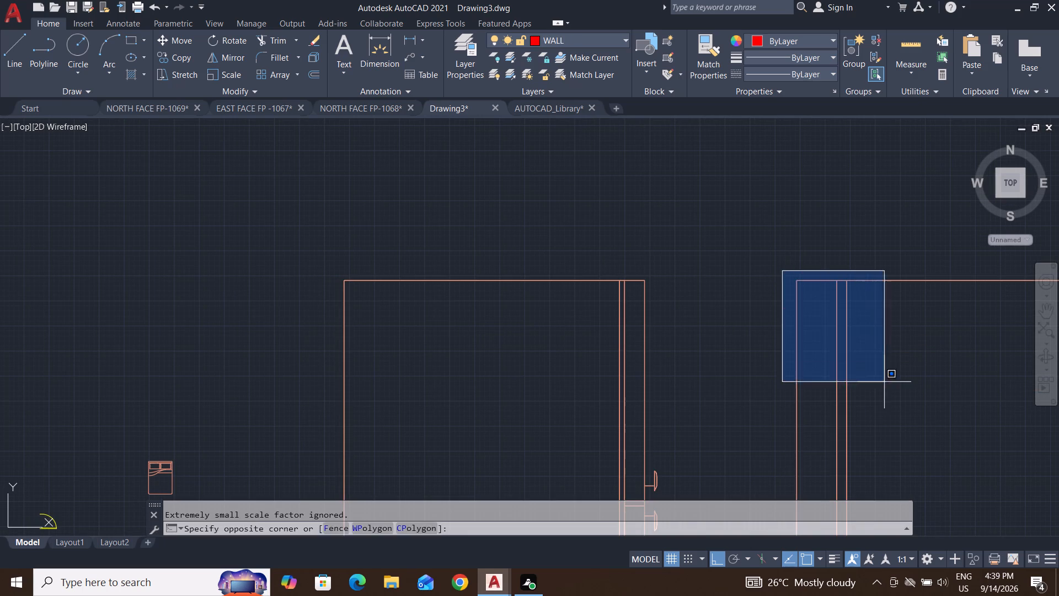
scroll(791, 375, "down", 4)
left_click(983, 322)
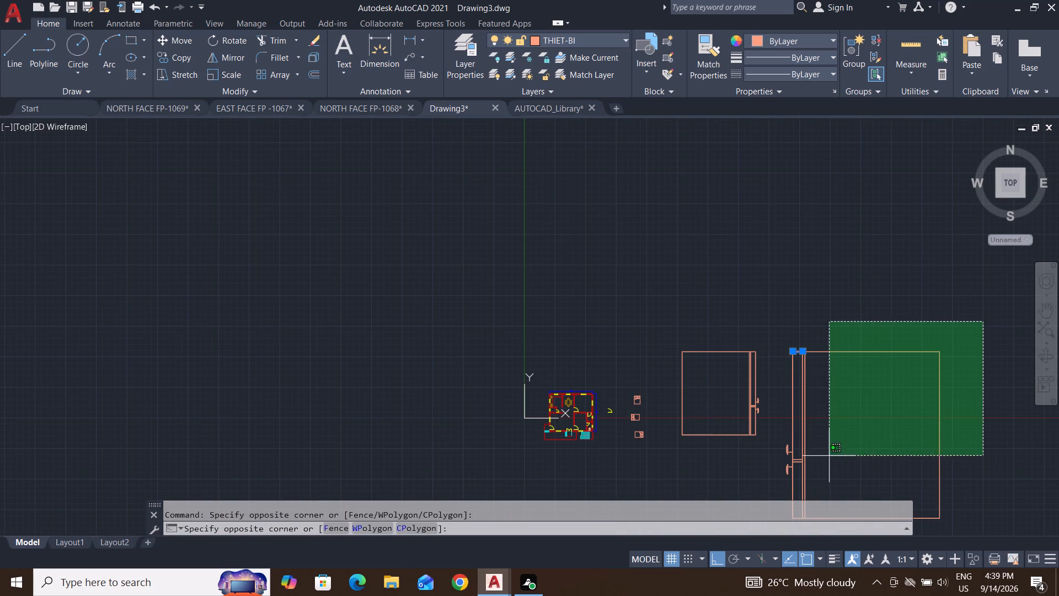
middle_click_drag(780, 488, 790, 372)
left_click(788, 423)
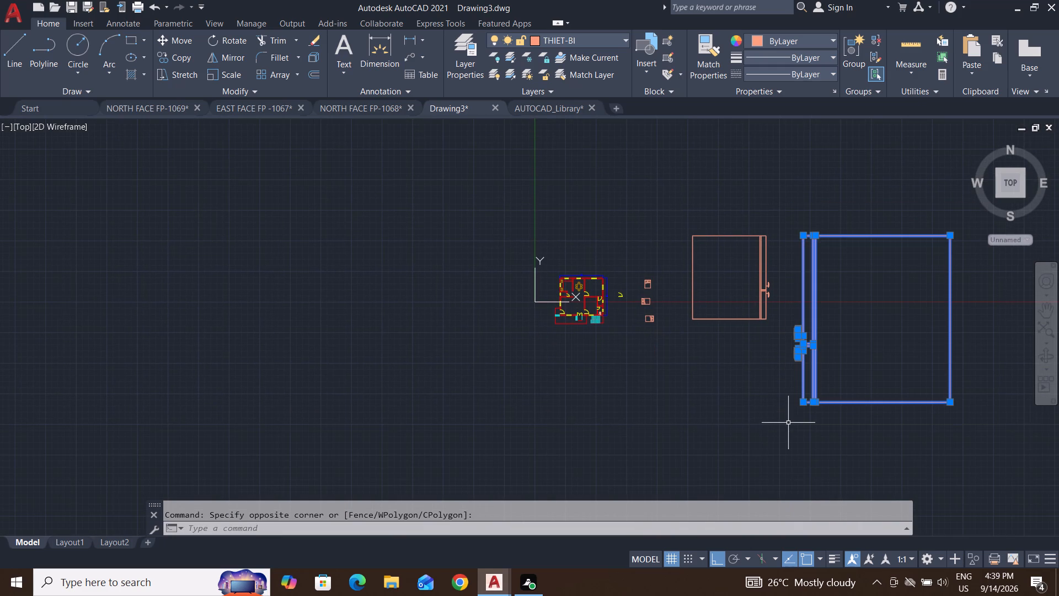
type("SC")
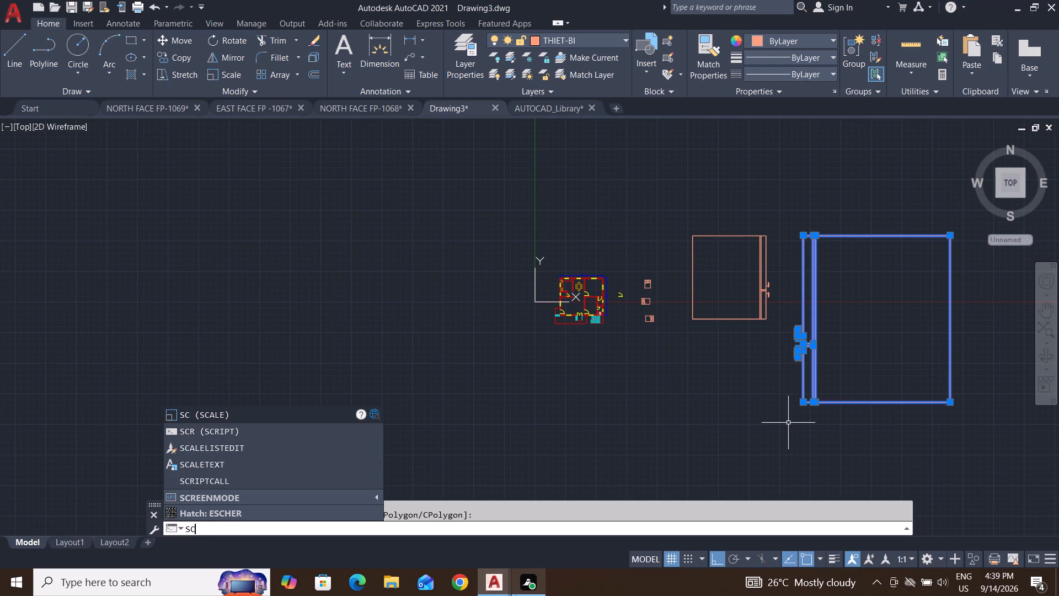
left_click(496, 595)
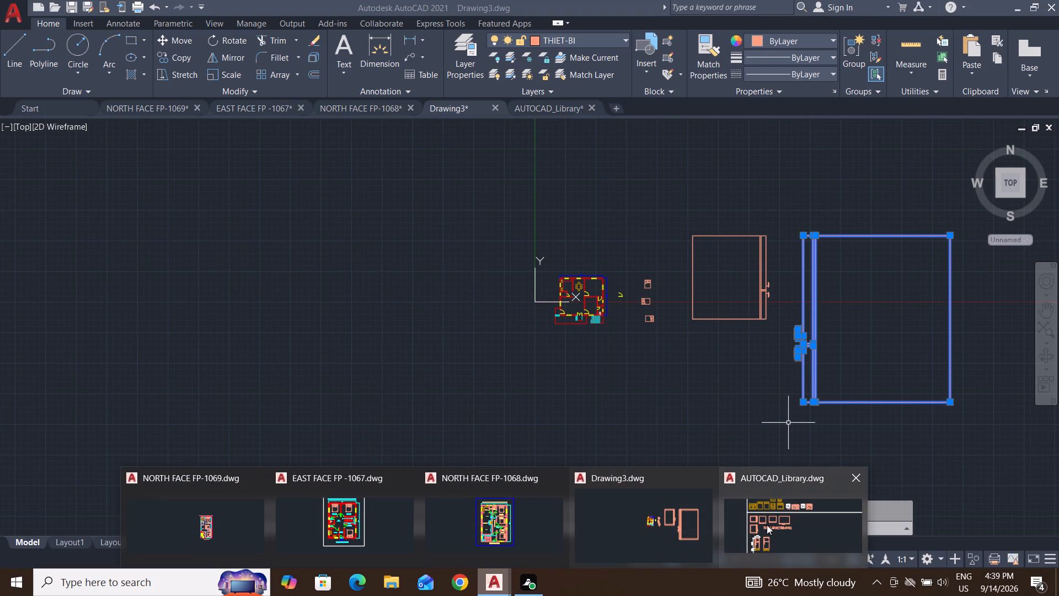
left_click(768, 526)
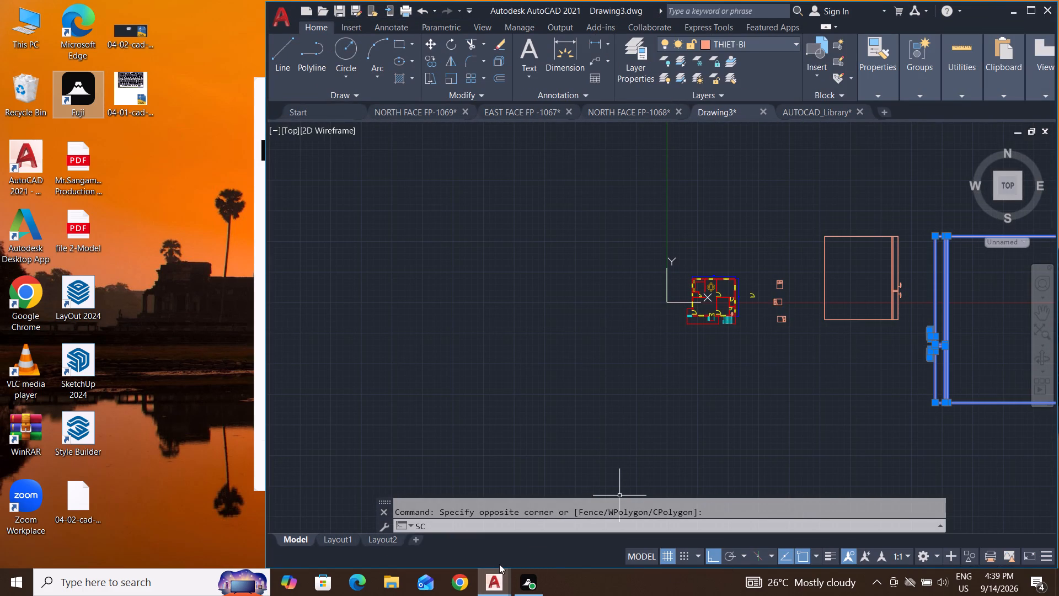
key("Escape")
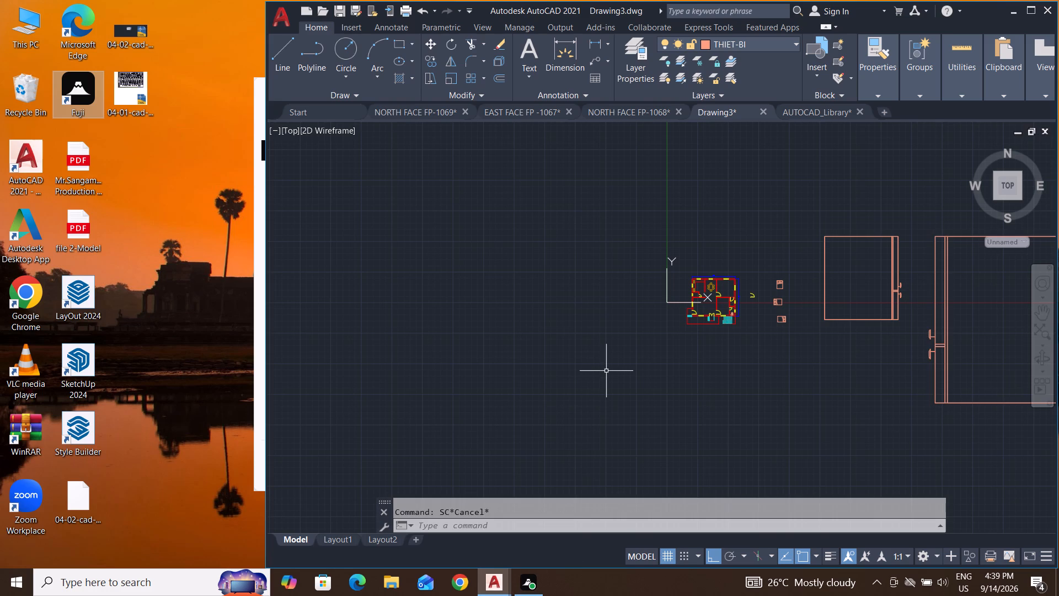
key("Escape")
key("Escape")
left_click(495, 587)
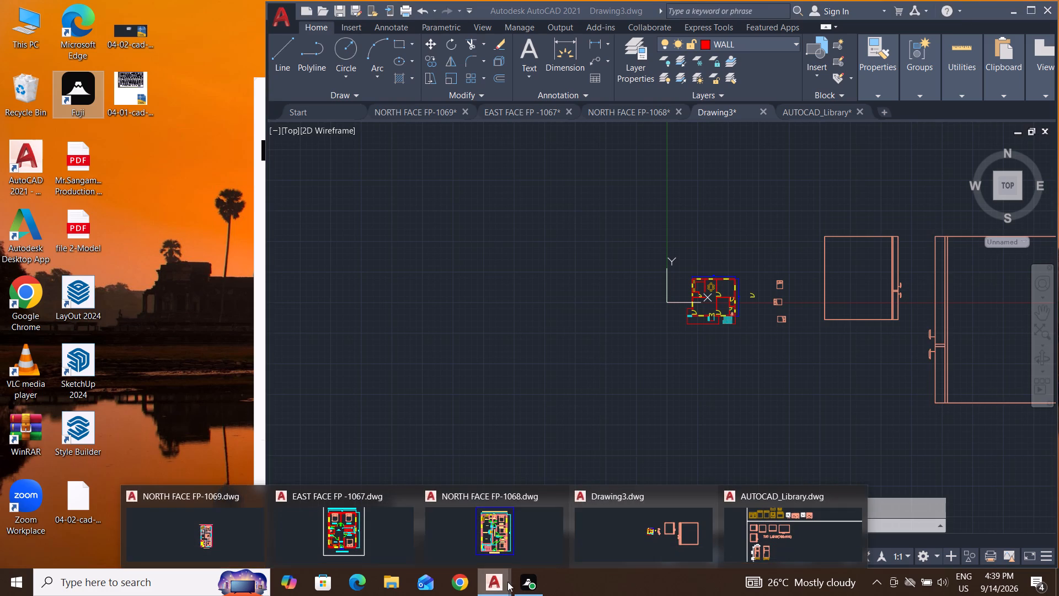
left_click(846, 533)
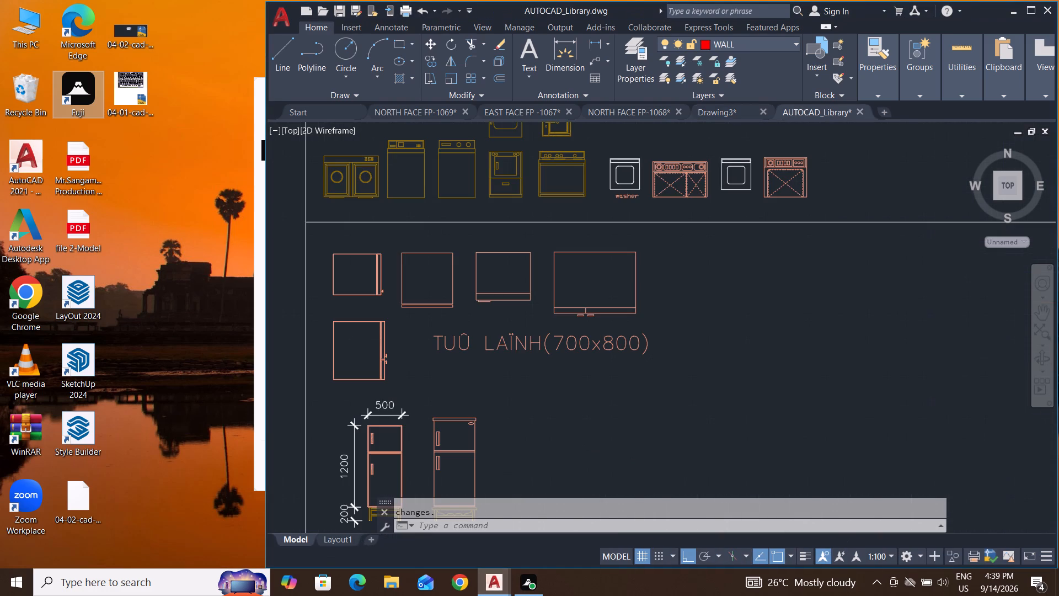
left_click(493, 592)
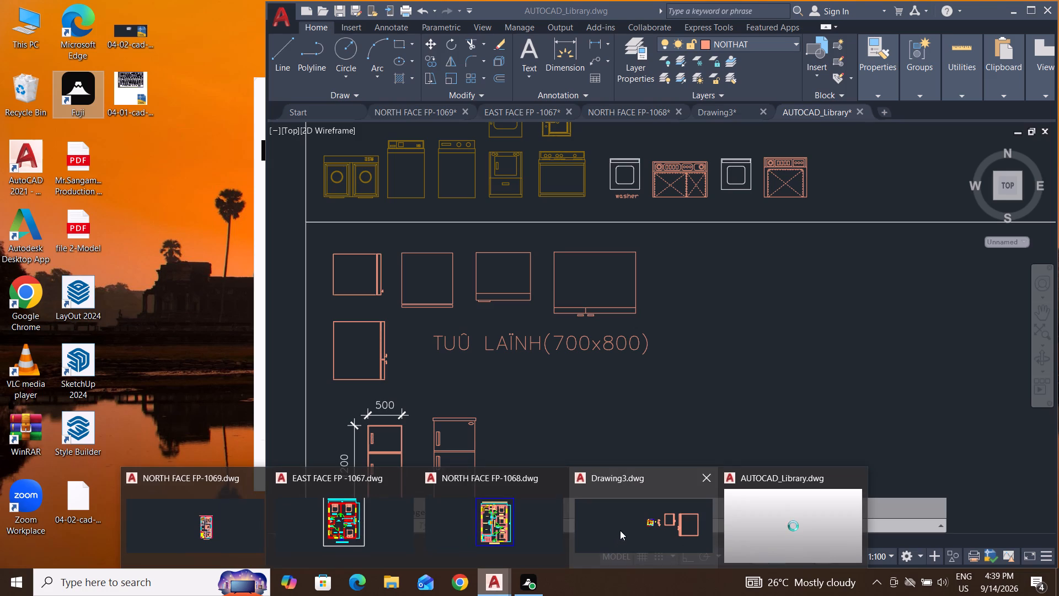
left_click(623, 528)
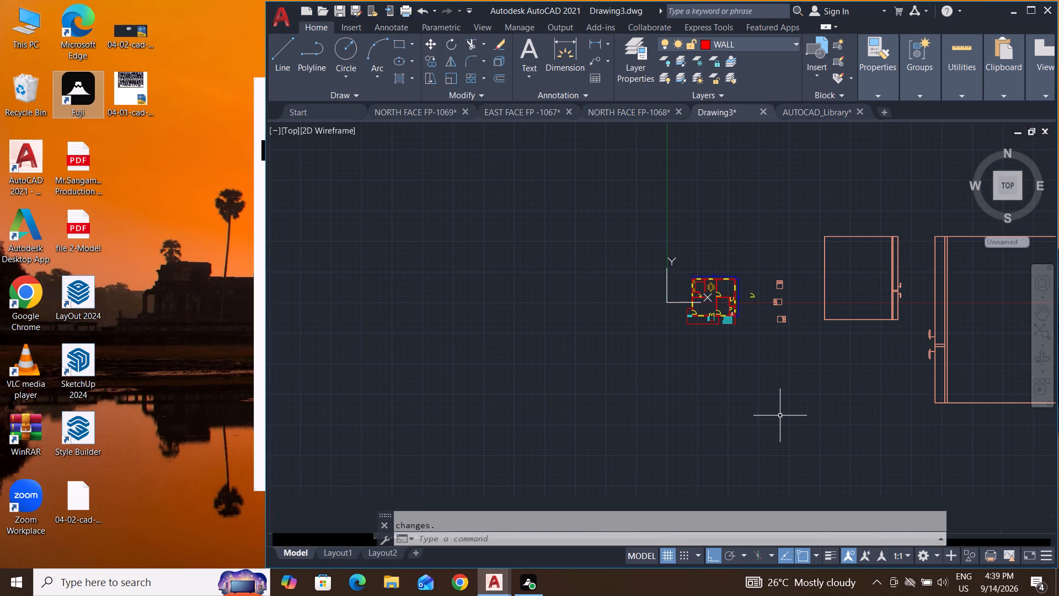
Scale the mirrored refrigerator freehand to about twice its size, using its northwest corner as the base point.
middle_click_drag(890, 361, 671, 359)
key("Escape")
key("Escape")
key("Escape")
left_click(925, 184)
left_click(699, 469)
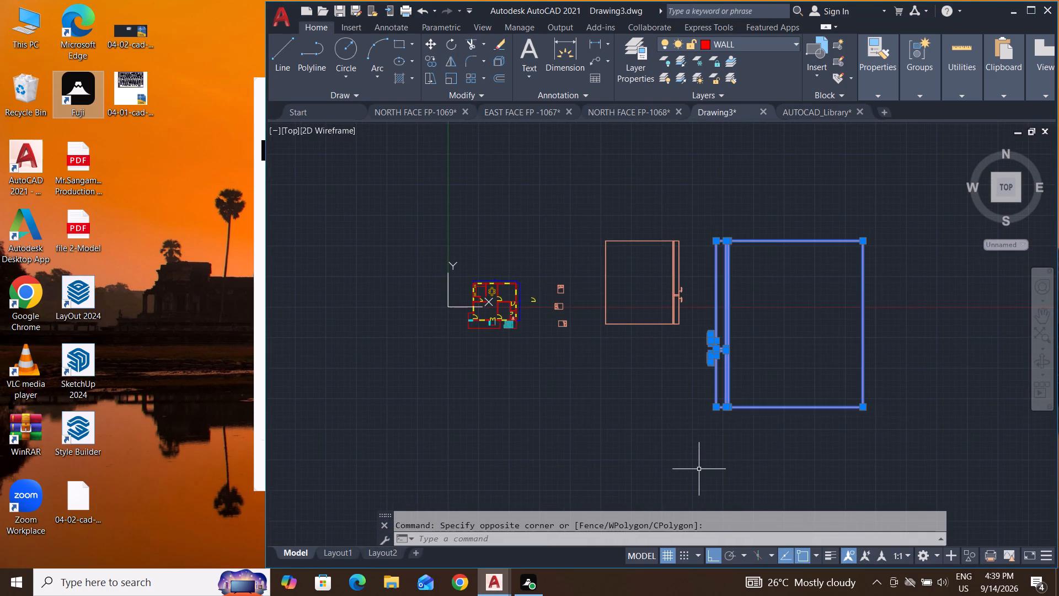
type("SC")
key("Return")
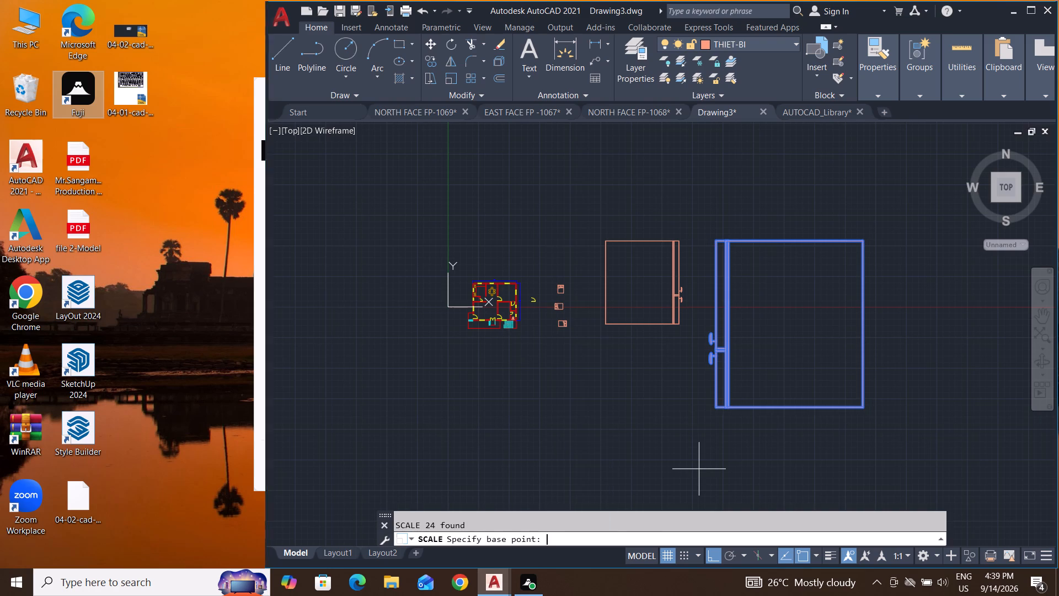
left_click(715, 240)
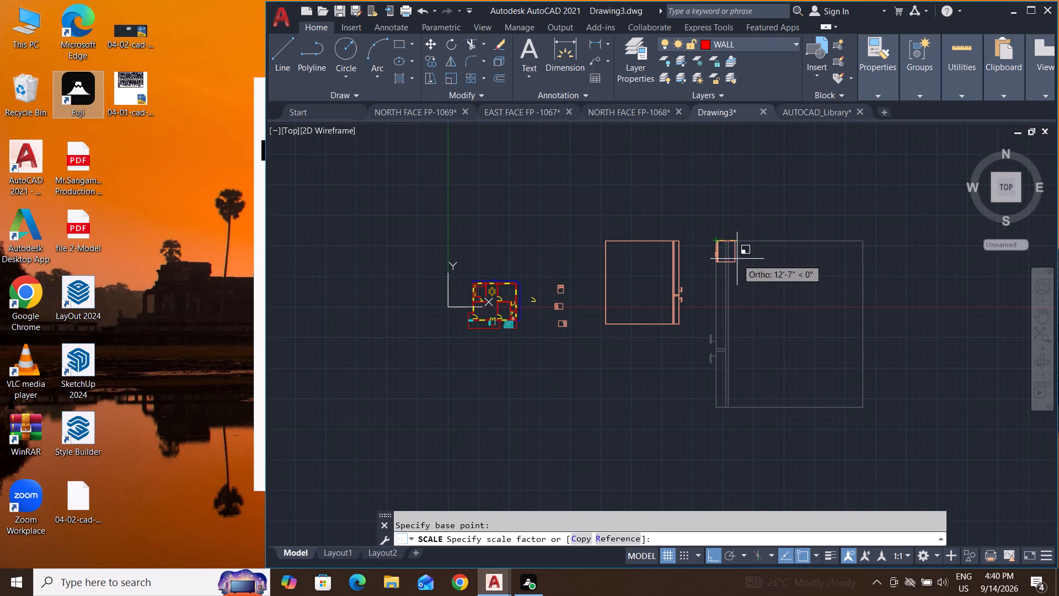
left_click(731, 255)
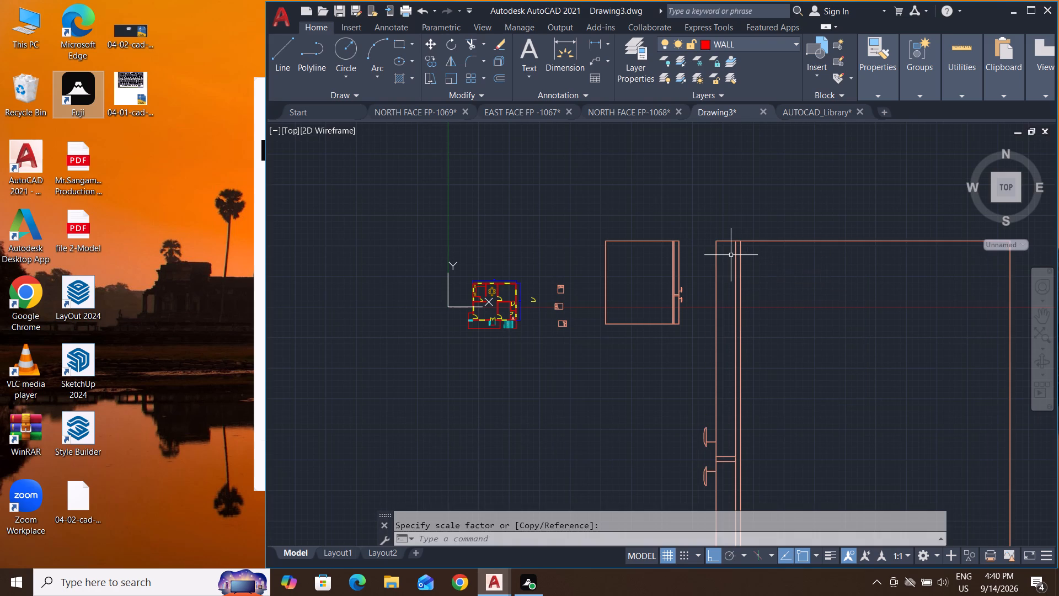
Scale the enlarged mirrored refrigerator freehand by about 0.94, using its northwest corner as the base point.
left_click(709, 233)
scroll(751, 275, "down", 4)
left_click(815, 349)
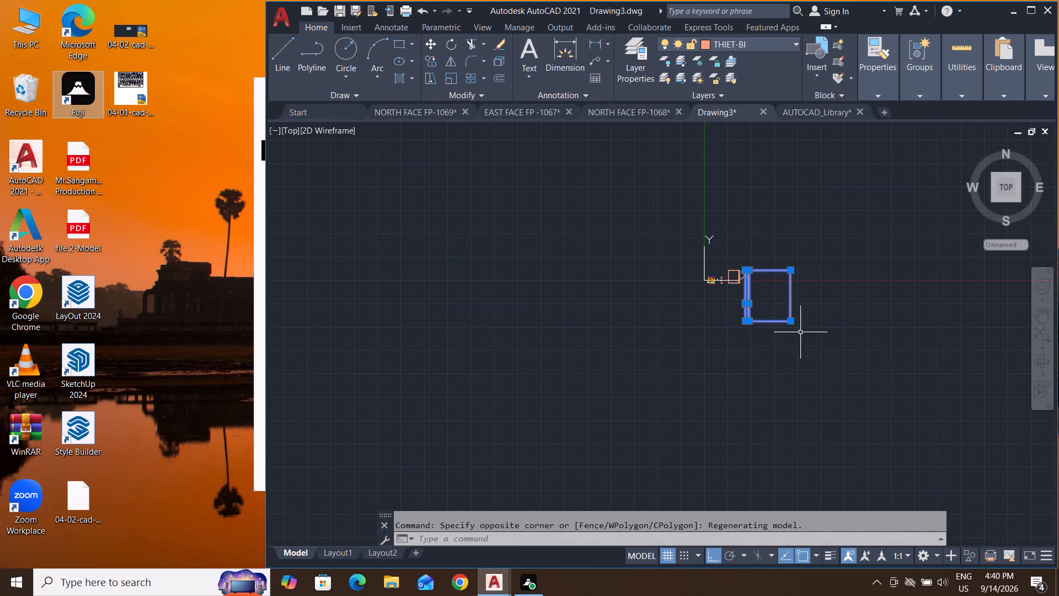
type("SC")
key("Return")
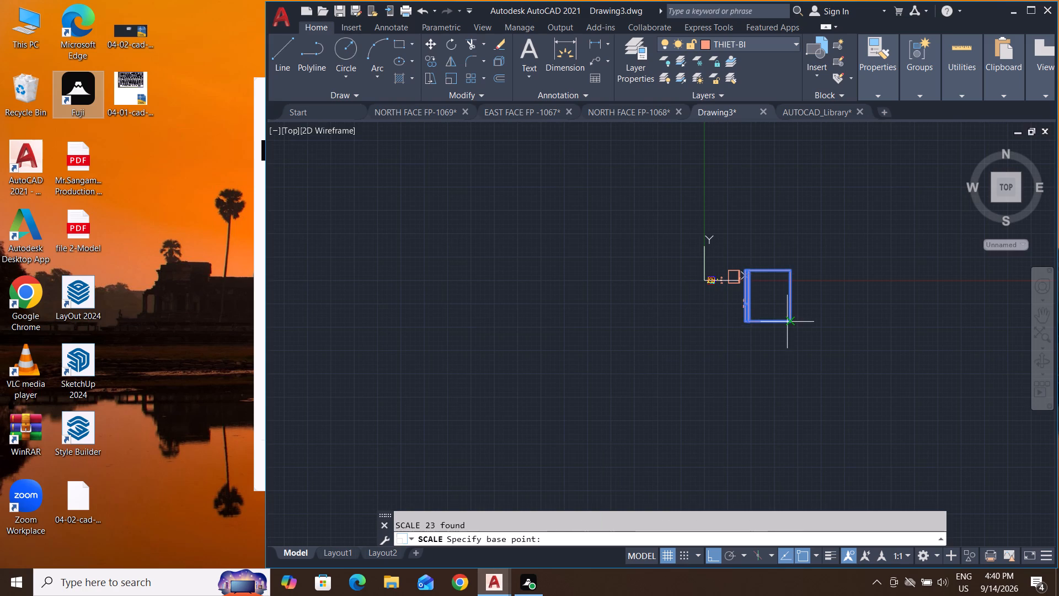
scroll(825, 295, "up", 3)
scroll(501, 158, "up", 2)
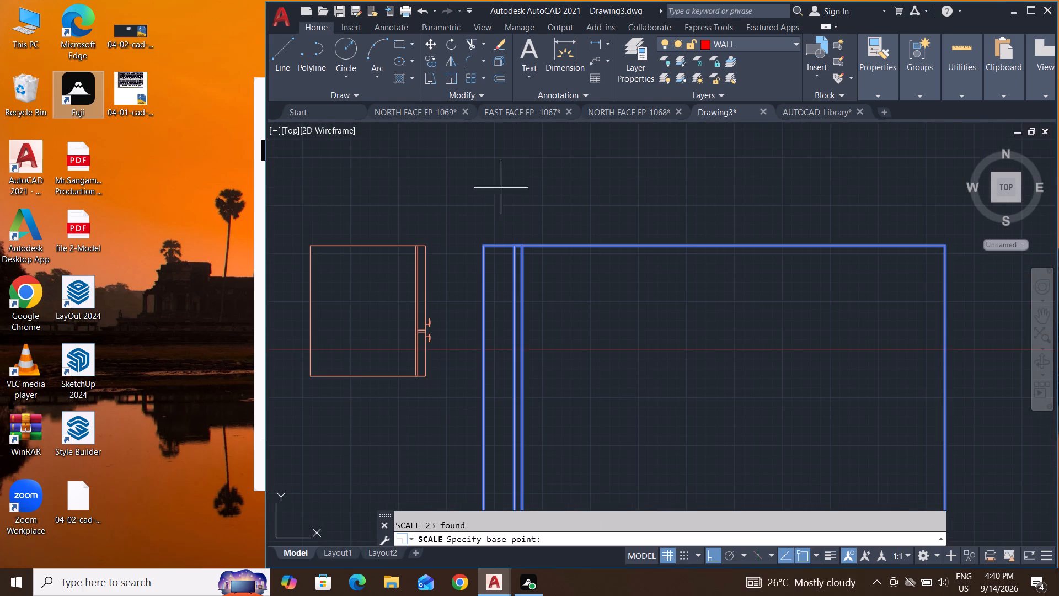
left_click(484, 245)
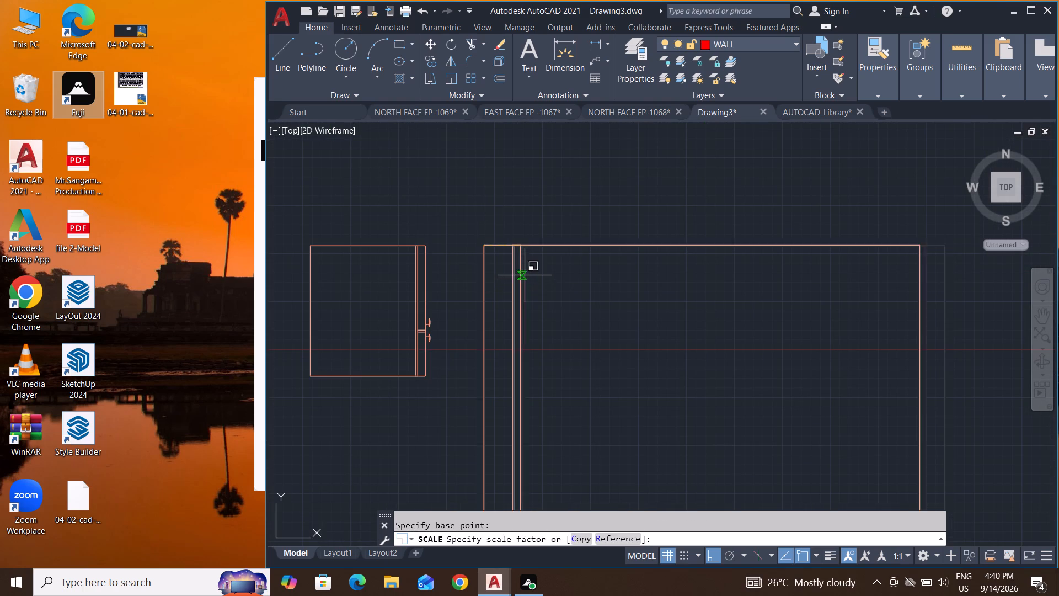
left_click(511, 275)
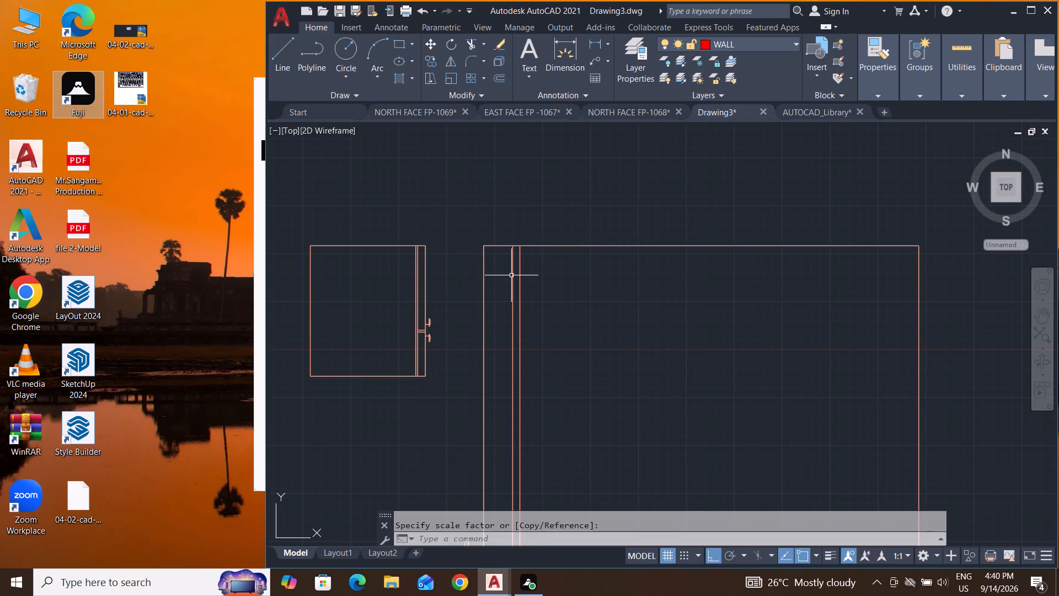
Scale the large mirrored refrigerator freehand to about a quarter of its size from its northwest corner.
left_click(463, 232)
scroll(501, 276, "down", 4)
left_click(611, 381)
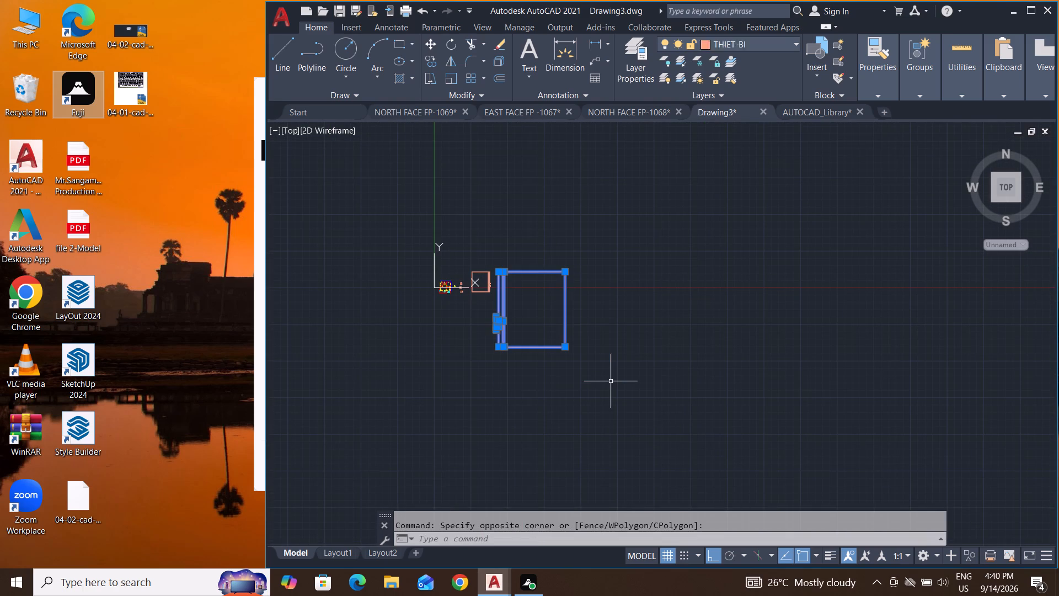
type("SC")
key("Return")
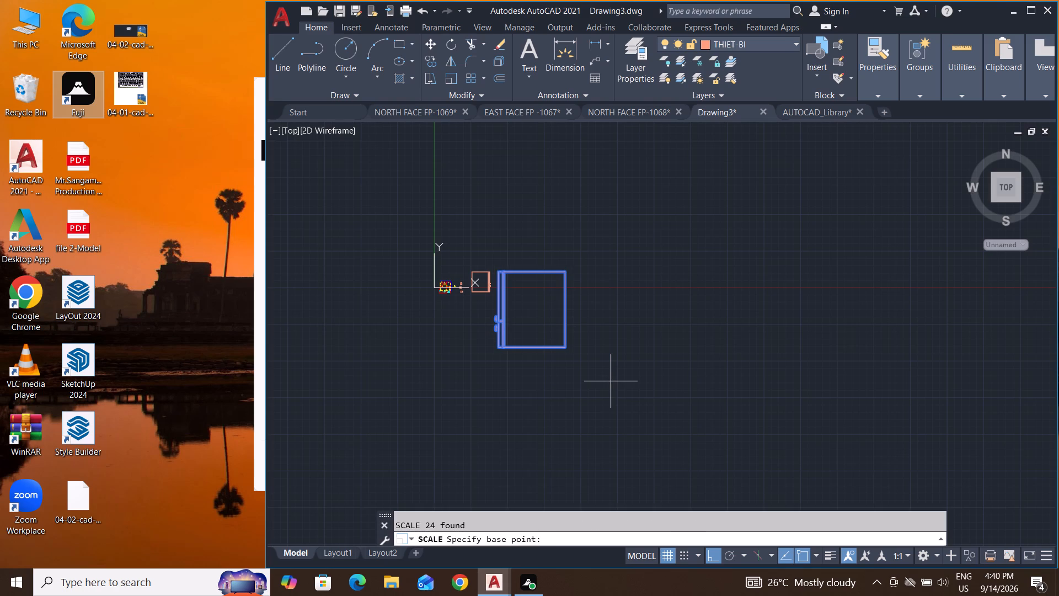
scroll(533, 328, "up", 3)
middle_click_drag(511, 323, 678, 501)
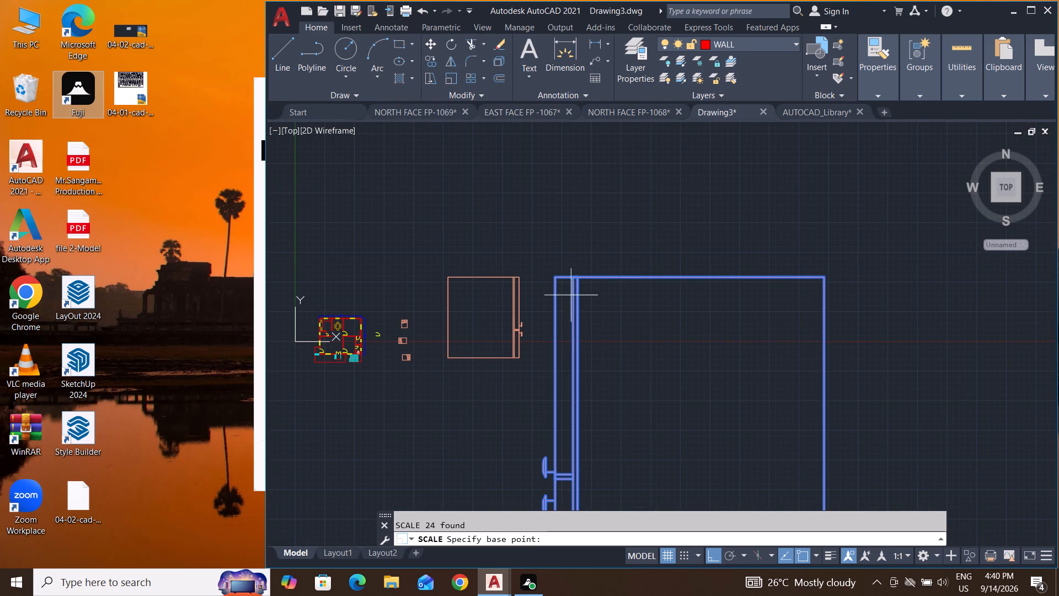
left_click(552, 276)
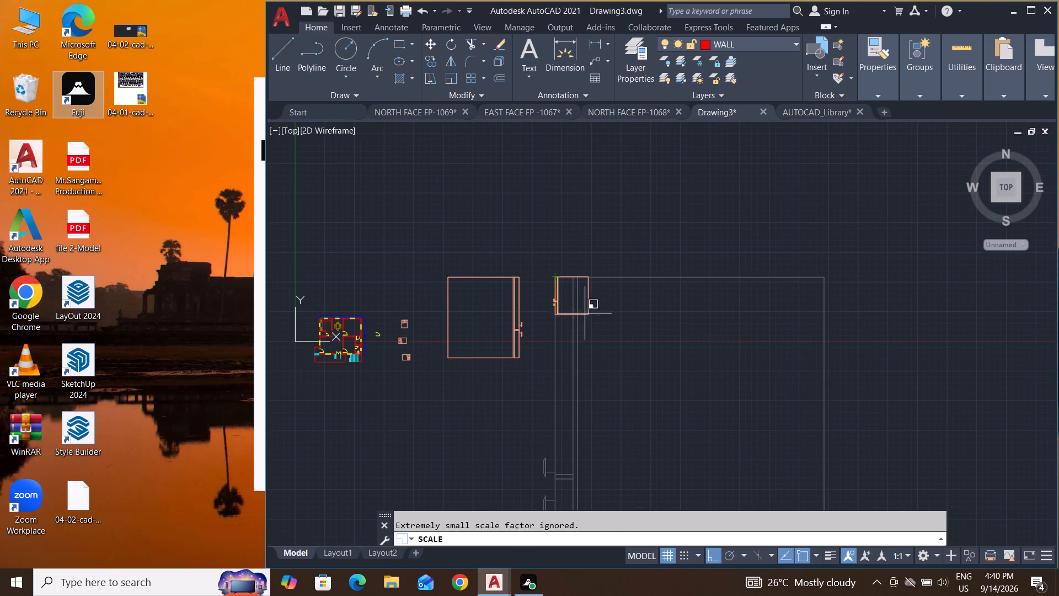
left_click(626, 352)
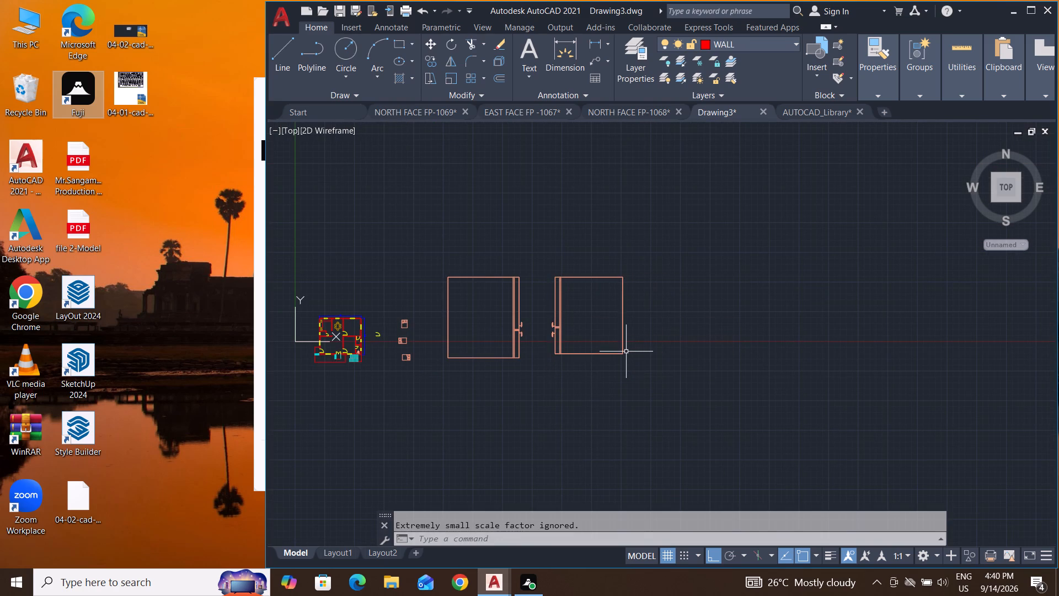
Select only the mirrored refrigerator and scale it freehand to about half its size from its northwest corner.
left_click(657, 253)
left_click(520, 409)
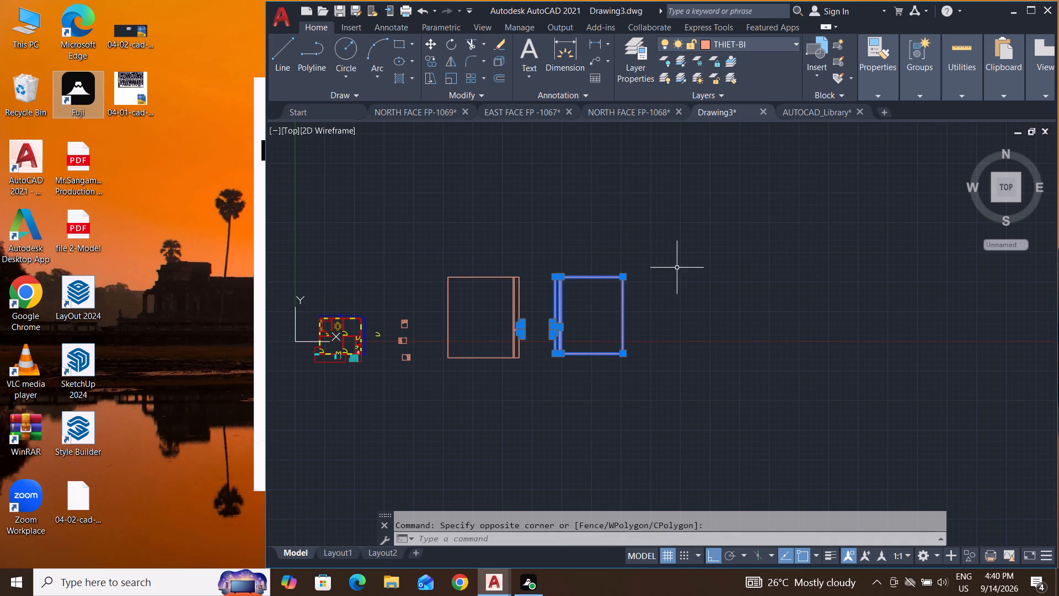
key("Escape")
key("Escape")
left_click(684, 237)
left_click(532, 413)
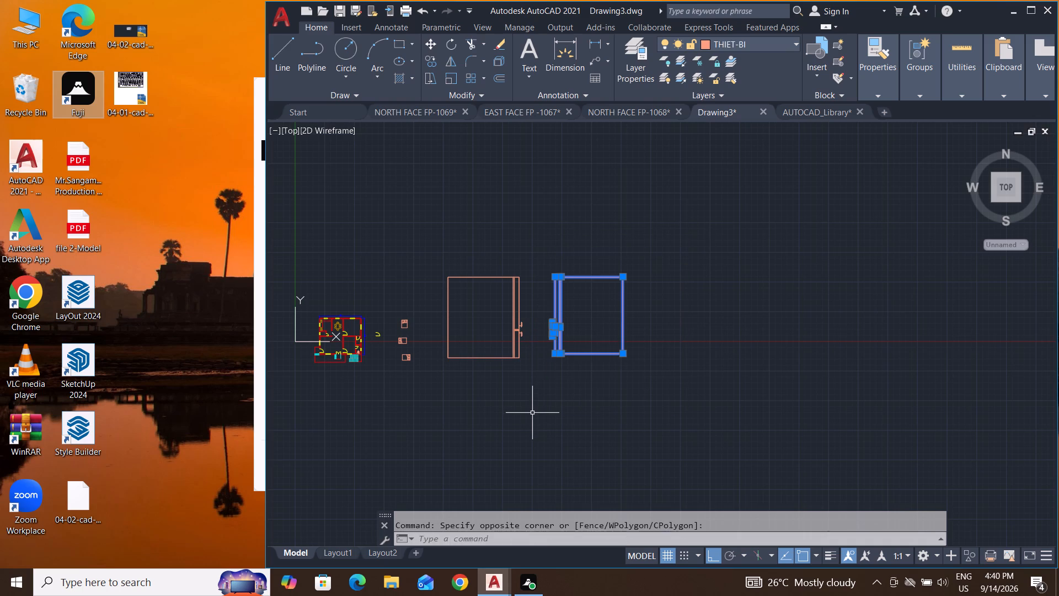
type("SC")
key("Return")
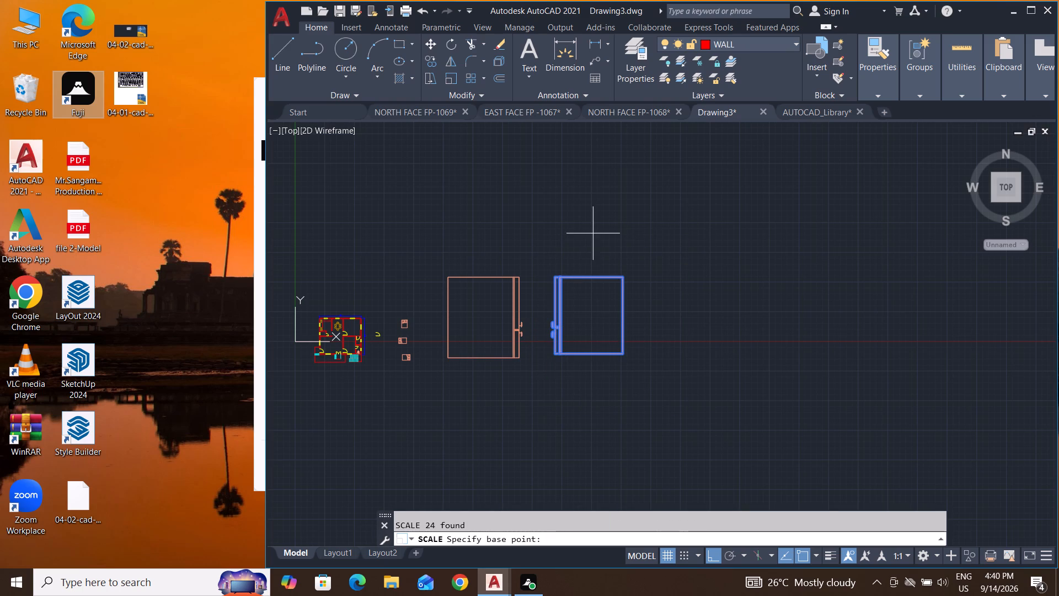
left_click(554, 281)
scroll(576, 301, "up", 3)
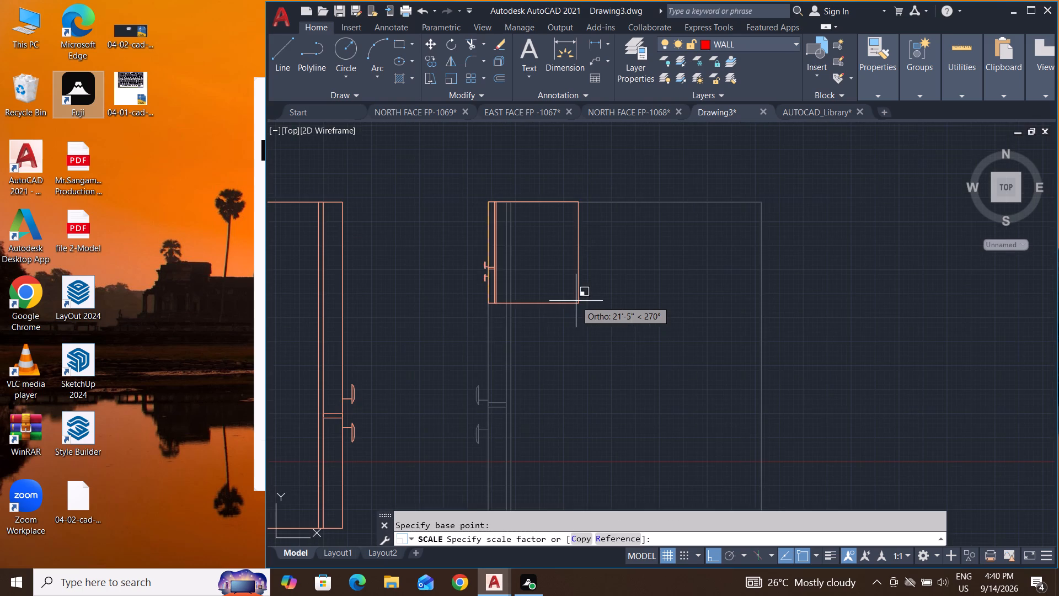
left_click(608, 348)
Scale the mirrored refrigerator freehand to about half its size, using its southeast corner as the base point.
left_click(678, 168)
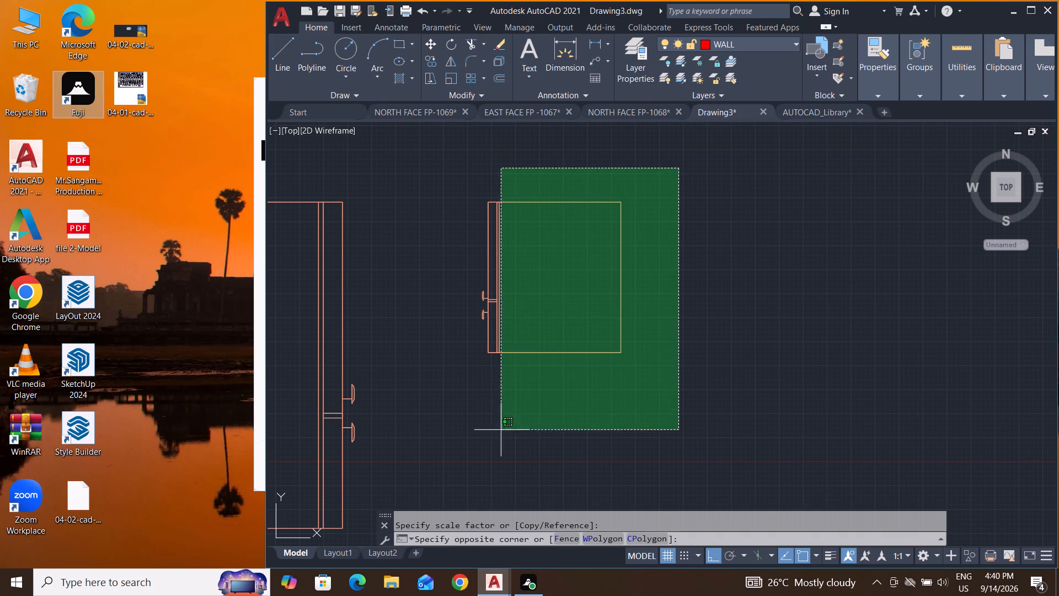
left_click(452, 462)
type("SC")
key("Return")
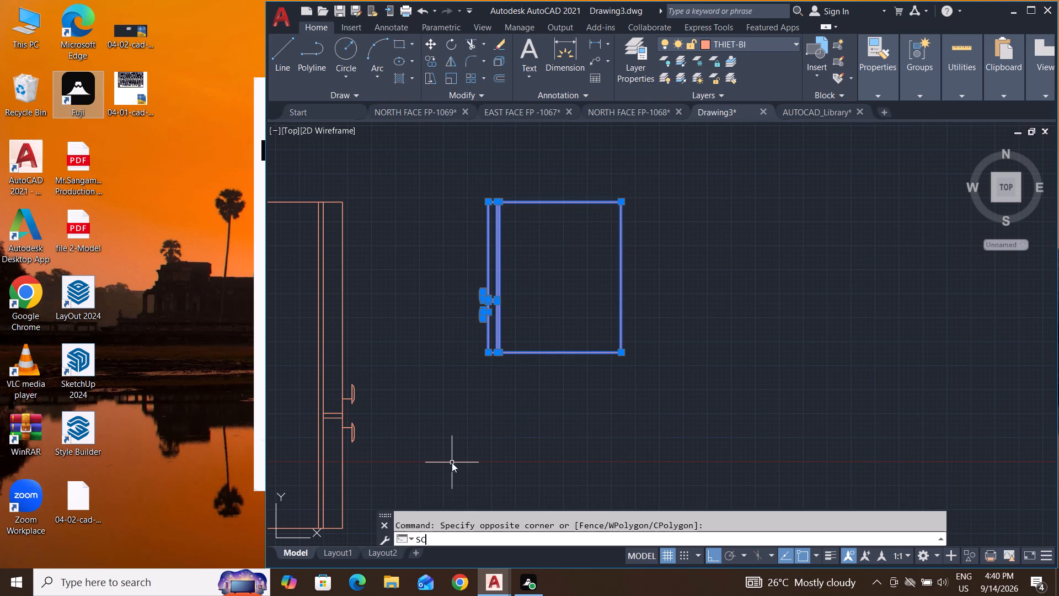
left_click(621, 354)
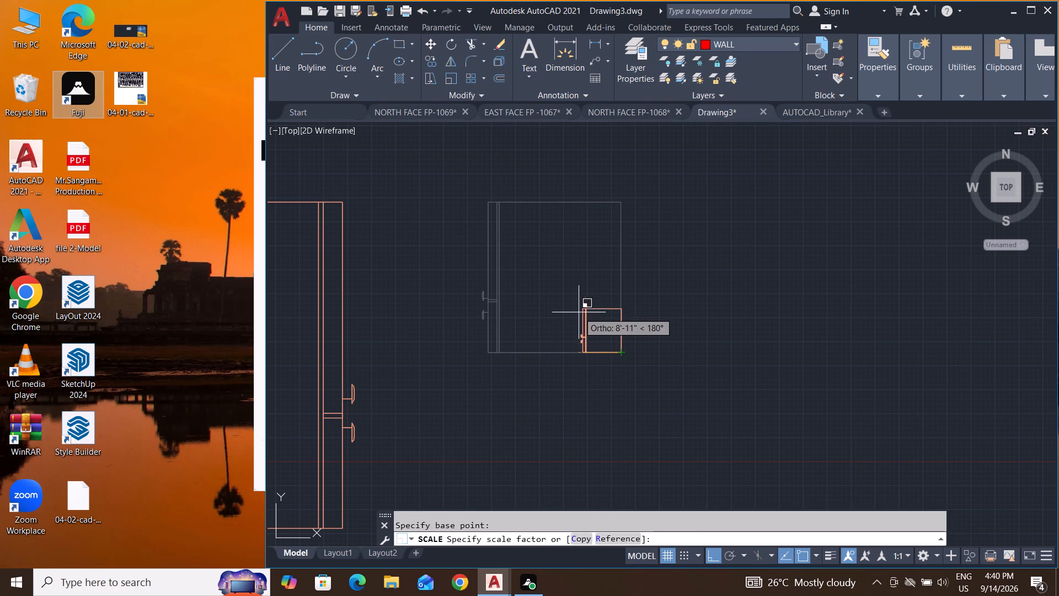
left_click(552, 288)
Scale the mirrored refrigerator freehand by about 0.55, using its southeast corner as the base point.
left_click(650, 260)
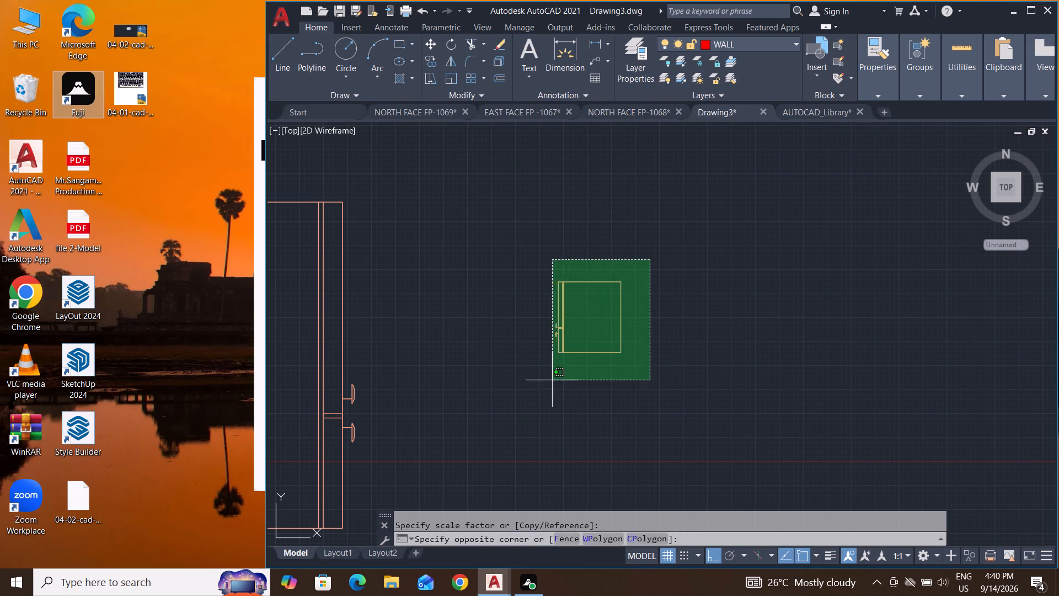
left_click(552, 380)
key("s")
key("c")
key("Return")
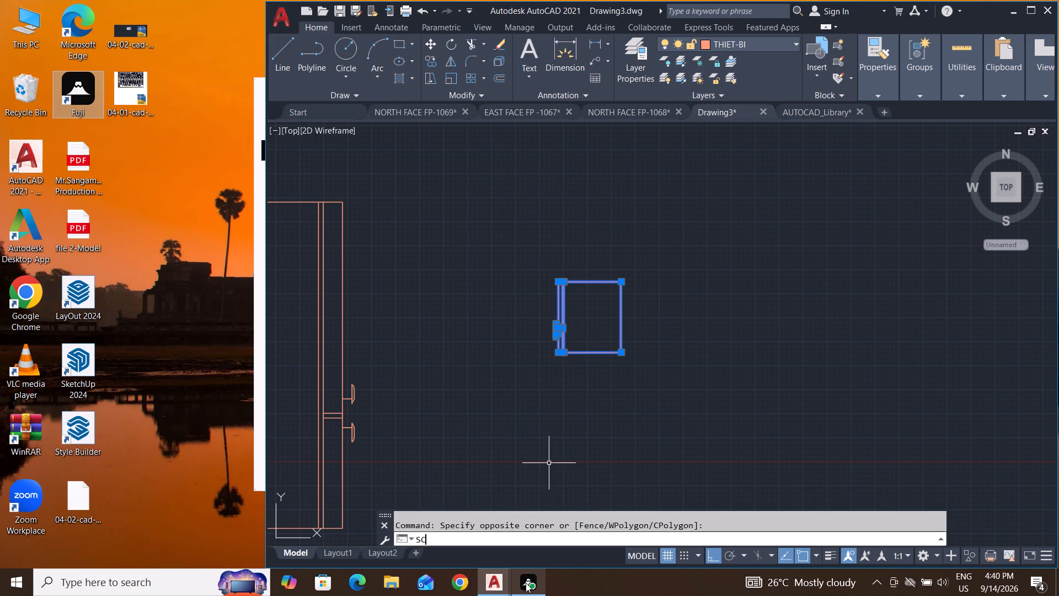
left_click(621, 355)
left_click(584, 317)
Move the mirrored refrigerator by its southeast corner to the empty space just north of the kitchen, with Ortho off.
left_click(660, 294)
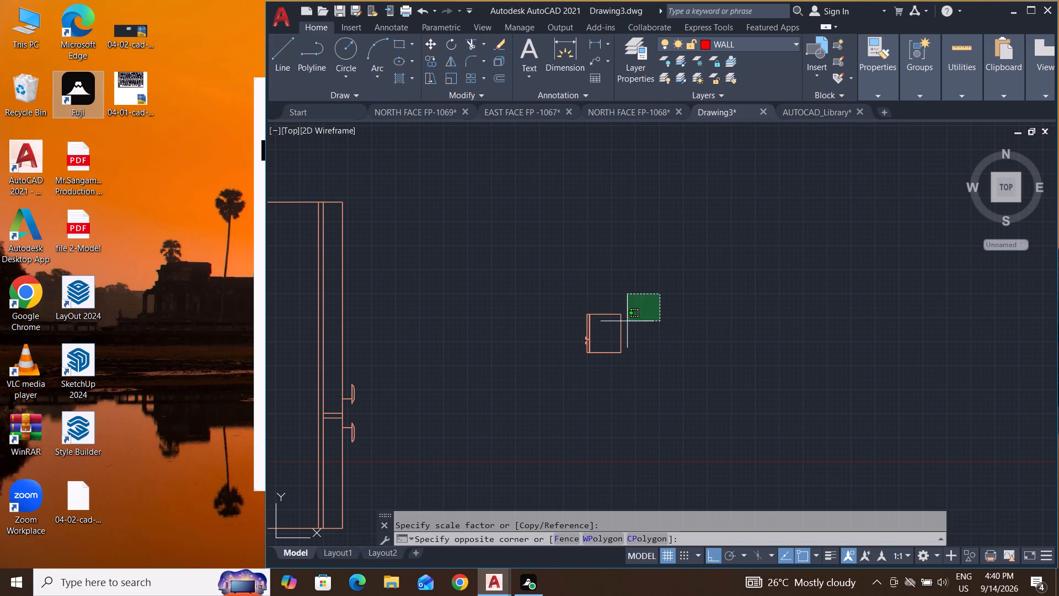
left_click(539, 384)
key("m")
key("Return")
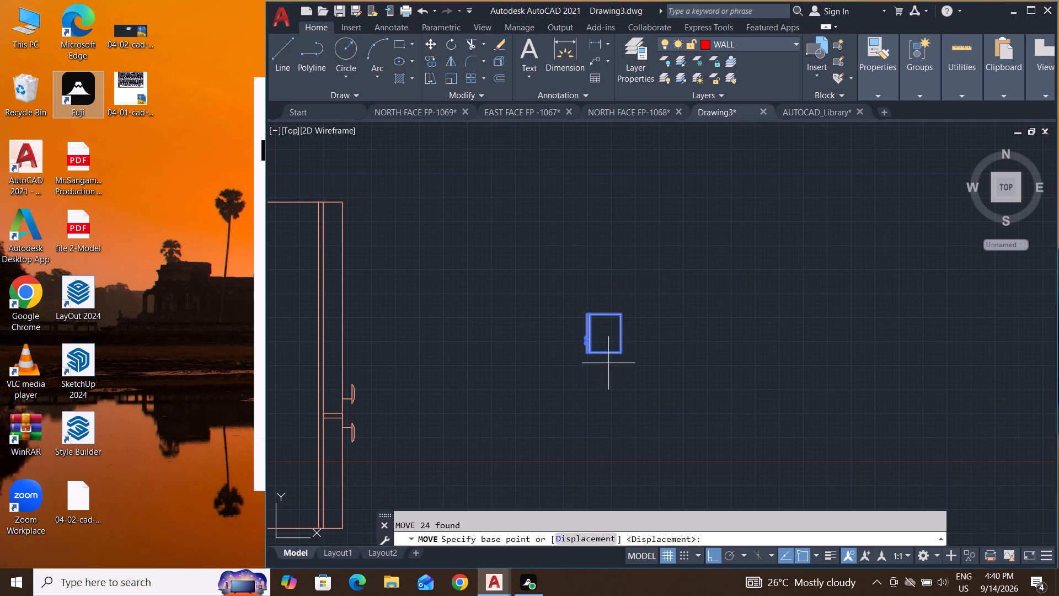
left_click(620, 352)
scroll(788, 446, "down", 4)
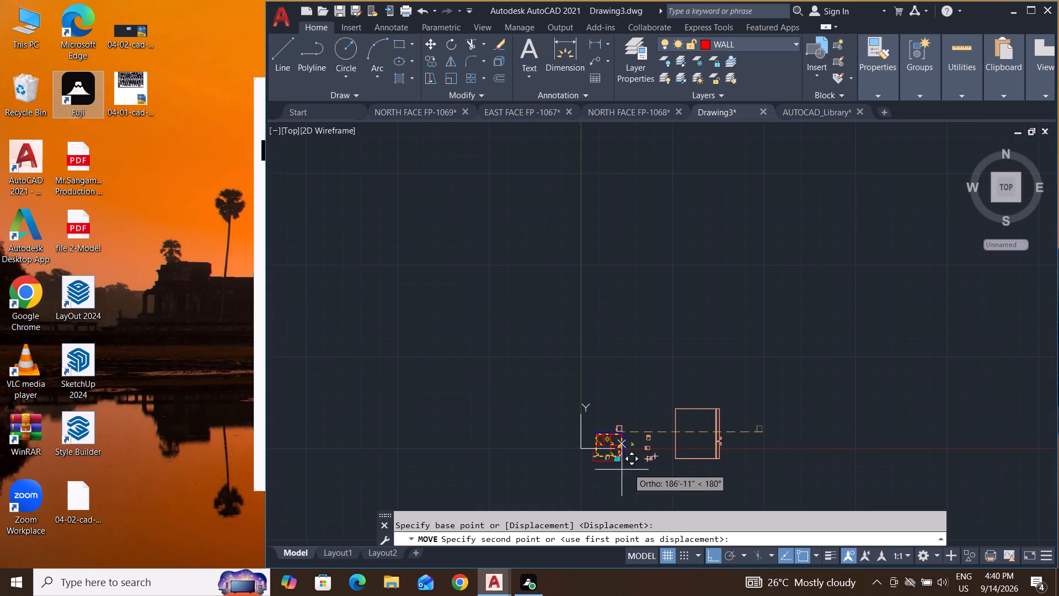
scroll(576, 478, "up", 3)
left_click(712, 559)
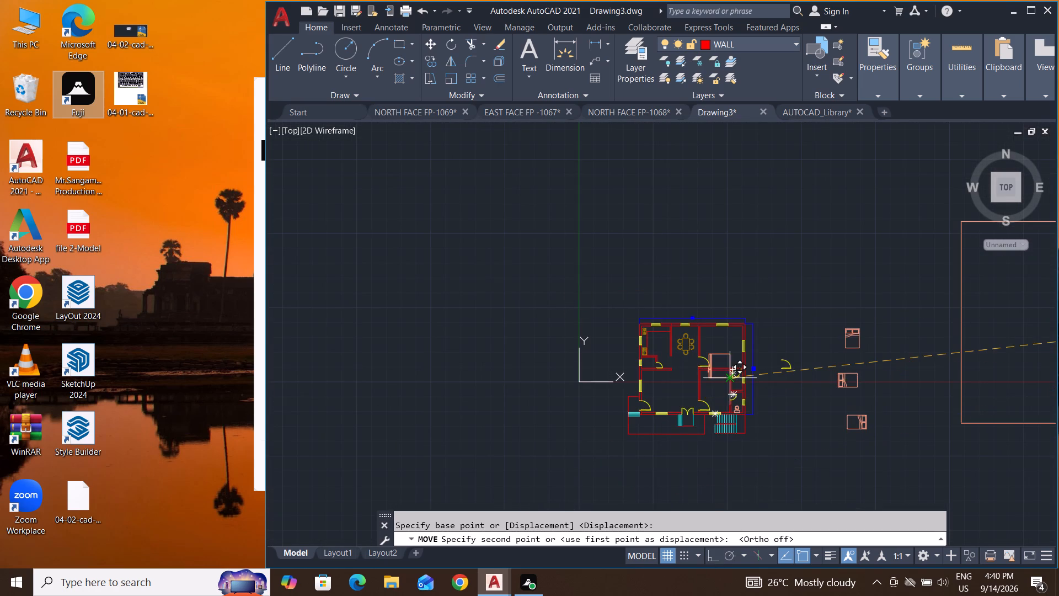
scroll(729, 378, "up", 1)
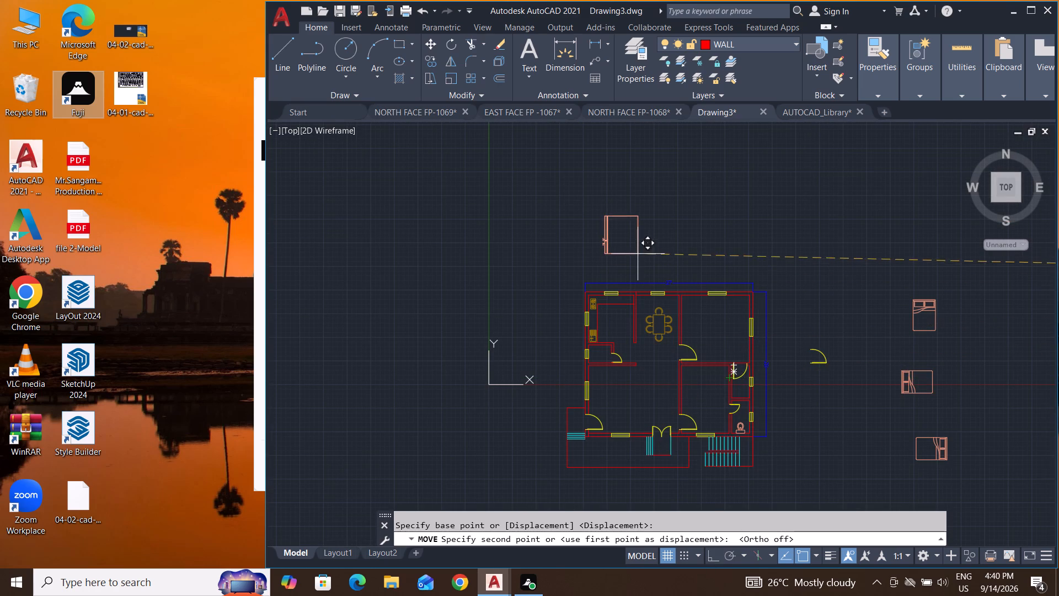
left_click(638, 254)
key("Escape")
key("Escape")
key("Escape")
key("Escape")
key("Escape")
Scale the refrigerator north of the kitchen freehand by about 0.45, using its northwest corner as the base point.
left_click(659, 179)
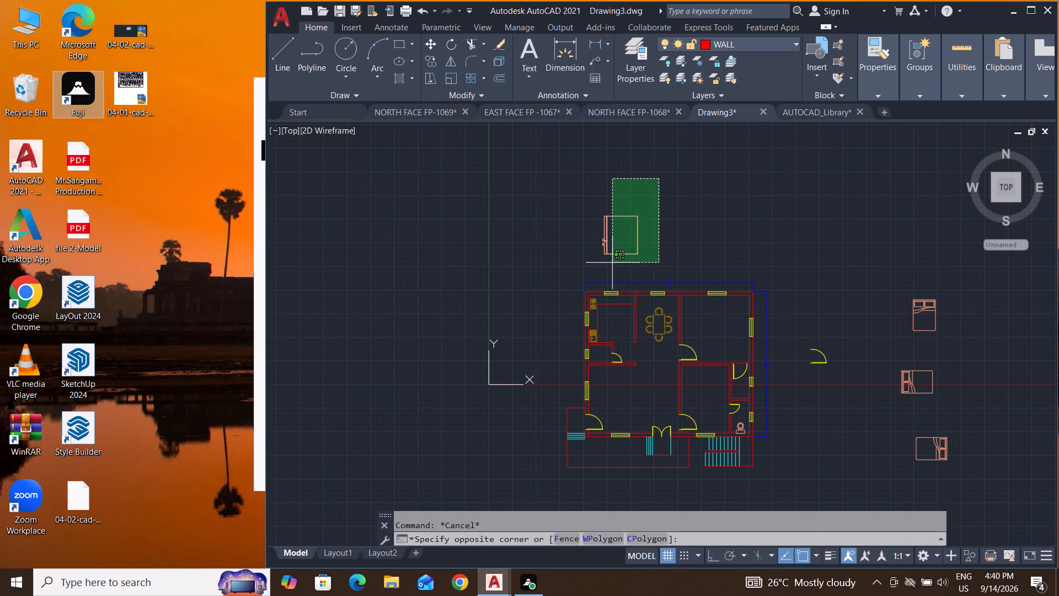
left_click(582, 270)
type("SC")
key("Return")
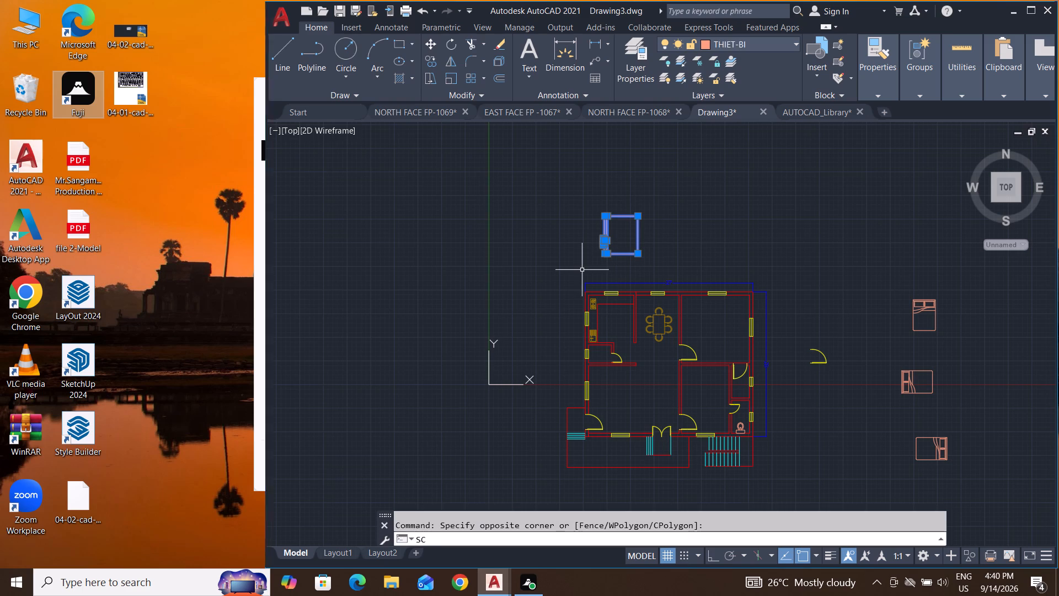
scroll(638, 209, "up", 2)
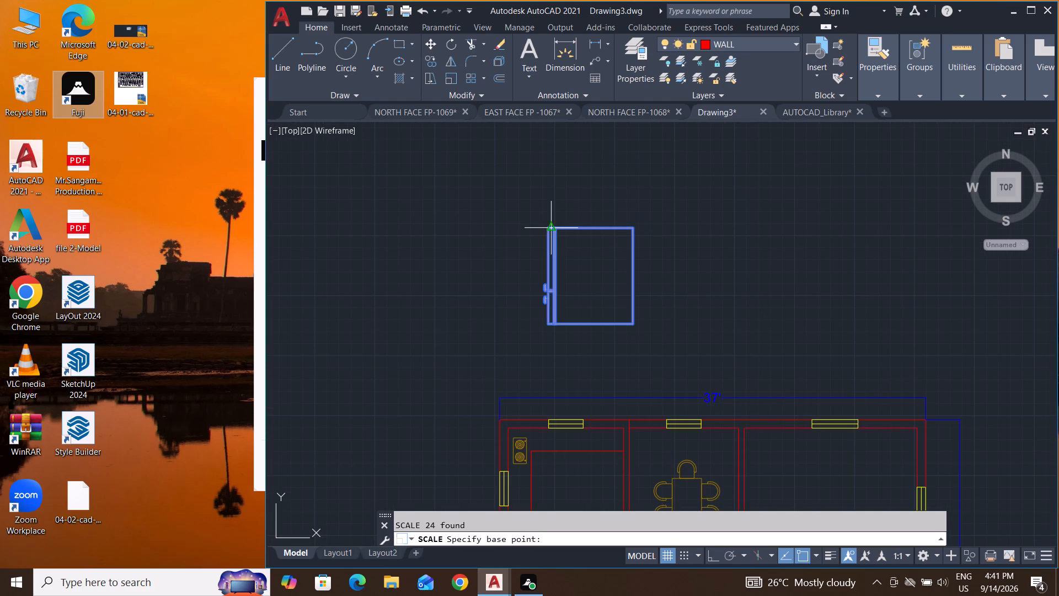
left_click(545, 228)
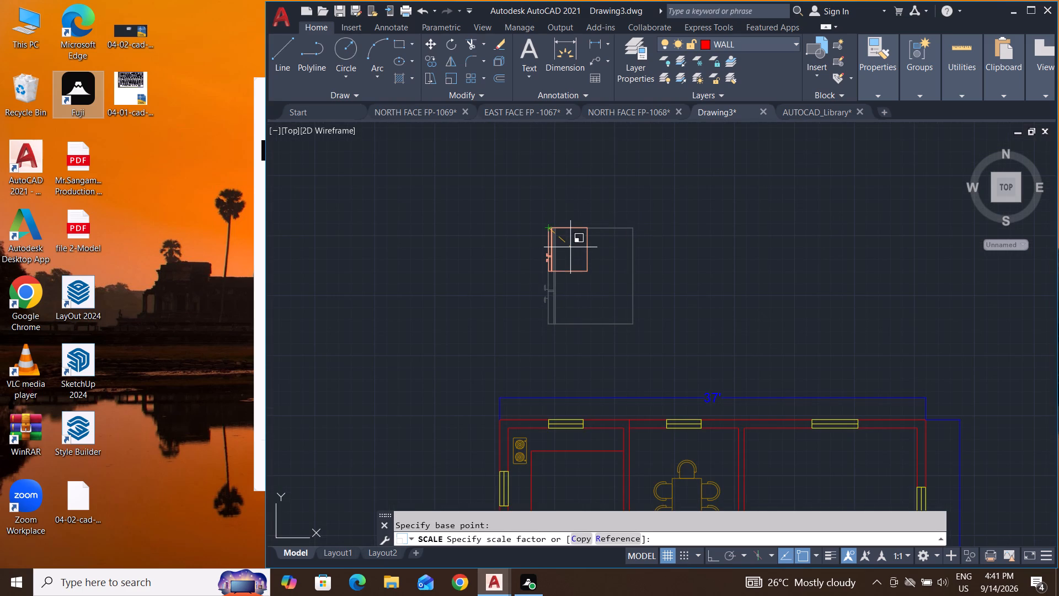
left_click(570, 247)
Scale the refrigerator north of the kitchen freehand to about 0.3 of its size, using its northeast corner as the base point.
left_click(654, 184)
left_click(527, 287)
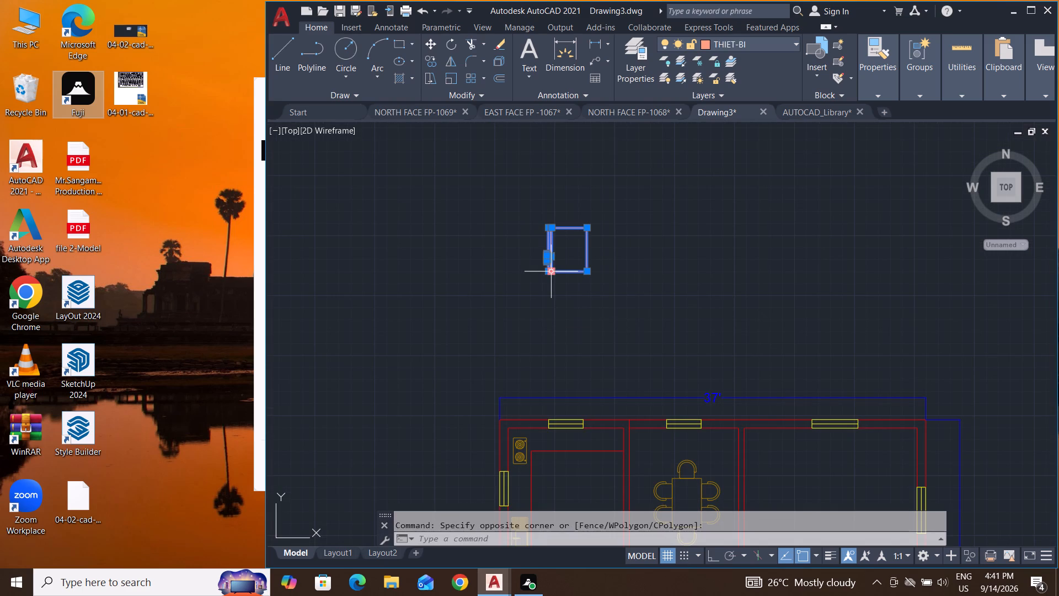
type("SC")
key("Return")
scroll(599, 245, "up", 3)
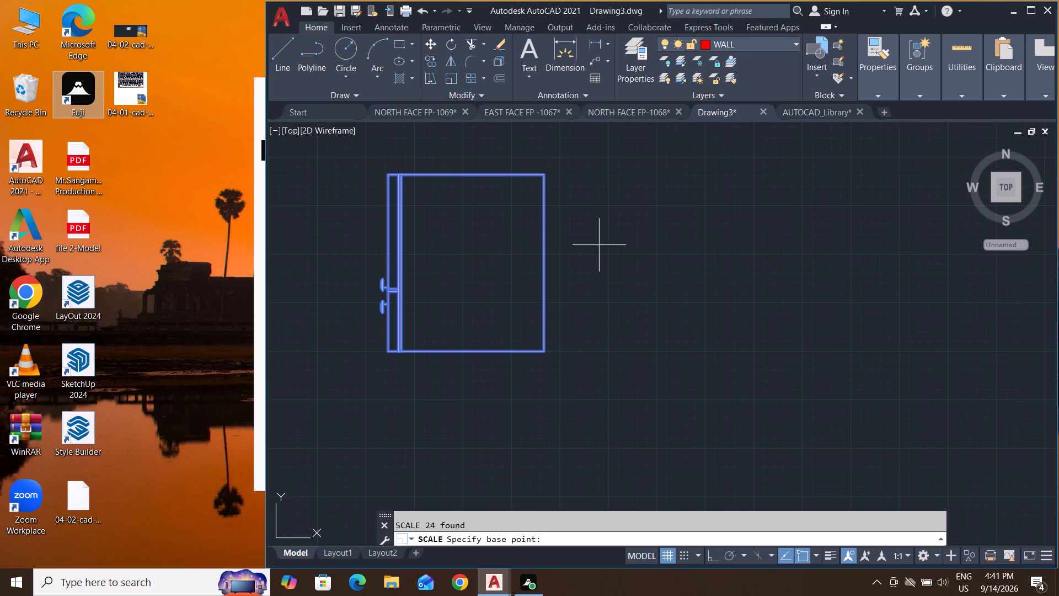
left_click(543, 174)
left_click(501, 206)
Move the scaled refrigerator by the midpoint area of its east side from north of the plan into the middle of the kitchen.
left_click(576, 145)
left_click(474, 273)
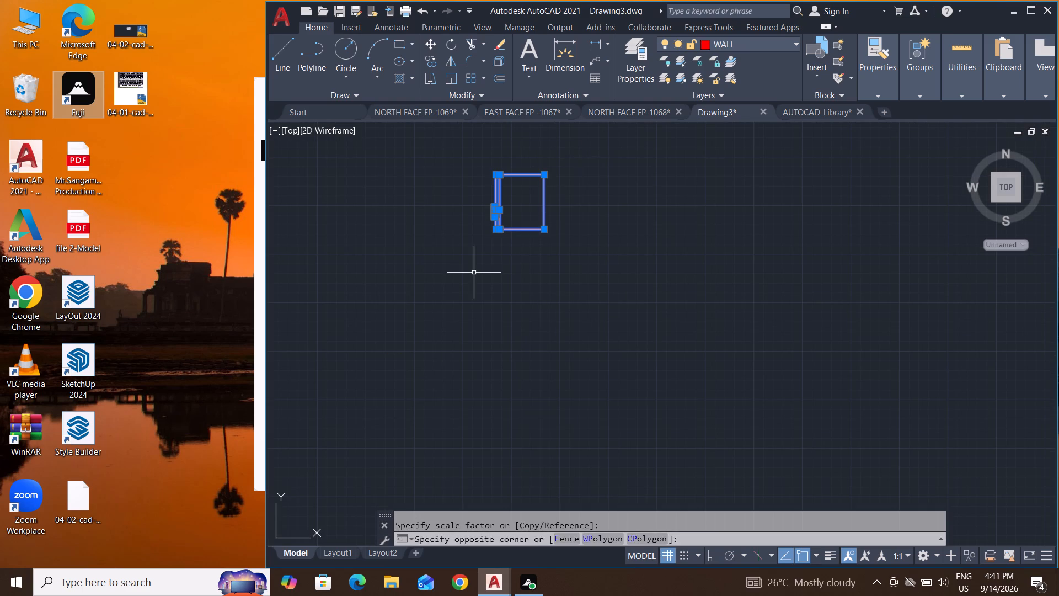
key("m")
key("Return")
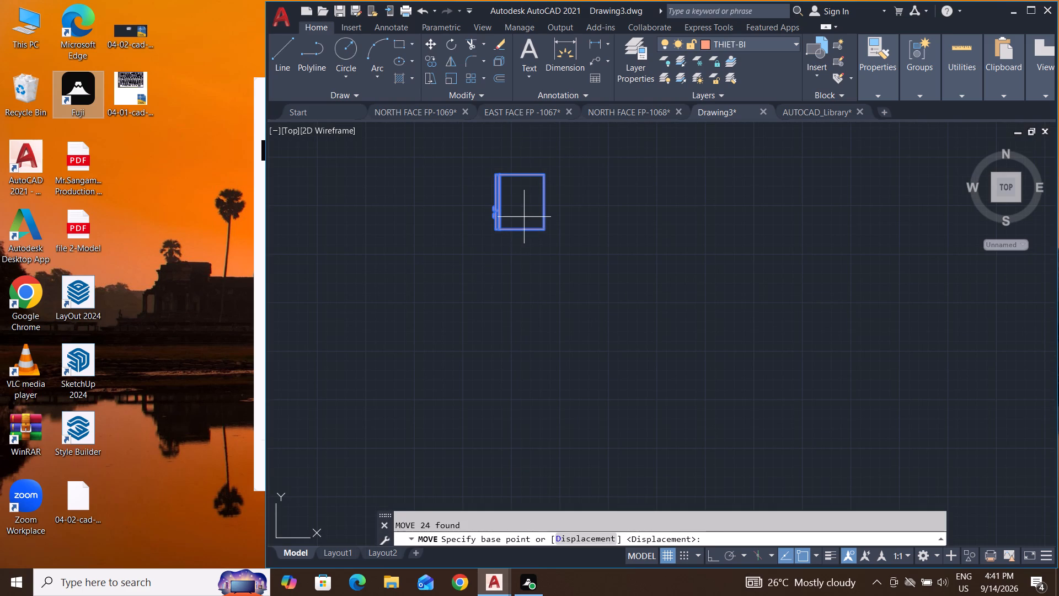
left_click(543, 204)
scroll(569, 429, "down", 4)
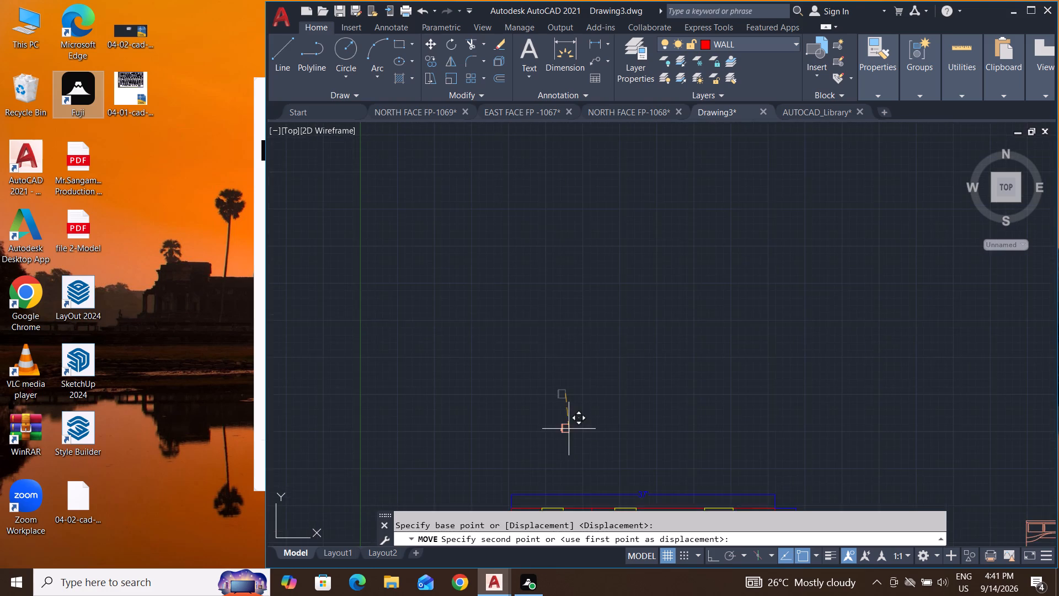
middle_click_drag(569, 429, 601, 302)
scroll(623, 425, "up", 3)
middle_click_drag(540, 469, 557, 383)
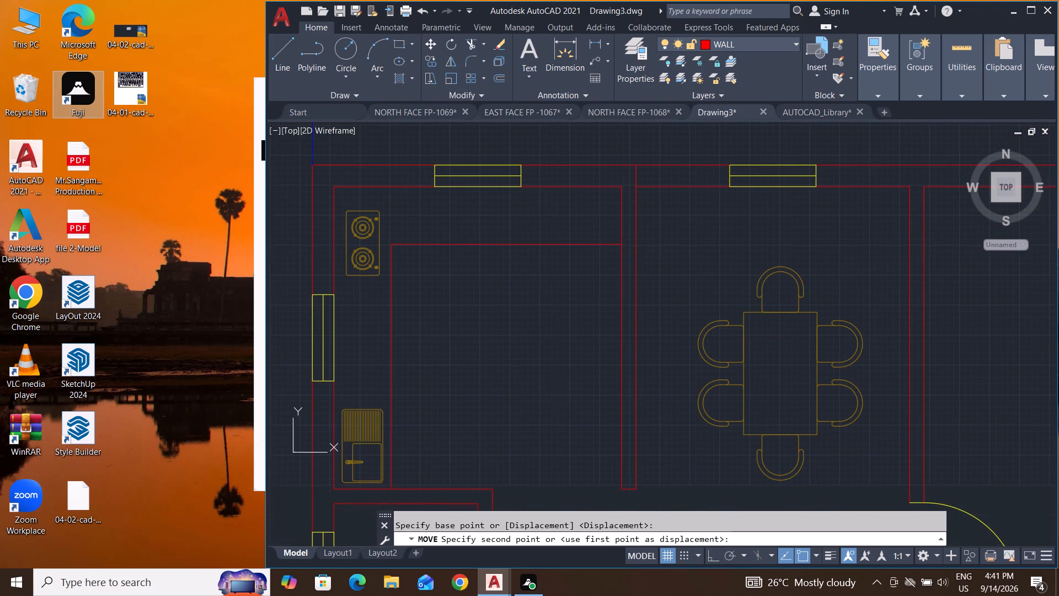
middle_click_drag(553, 427, 565, 356)
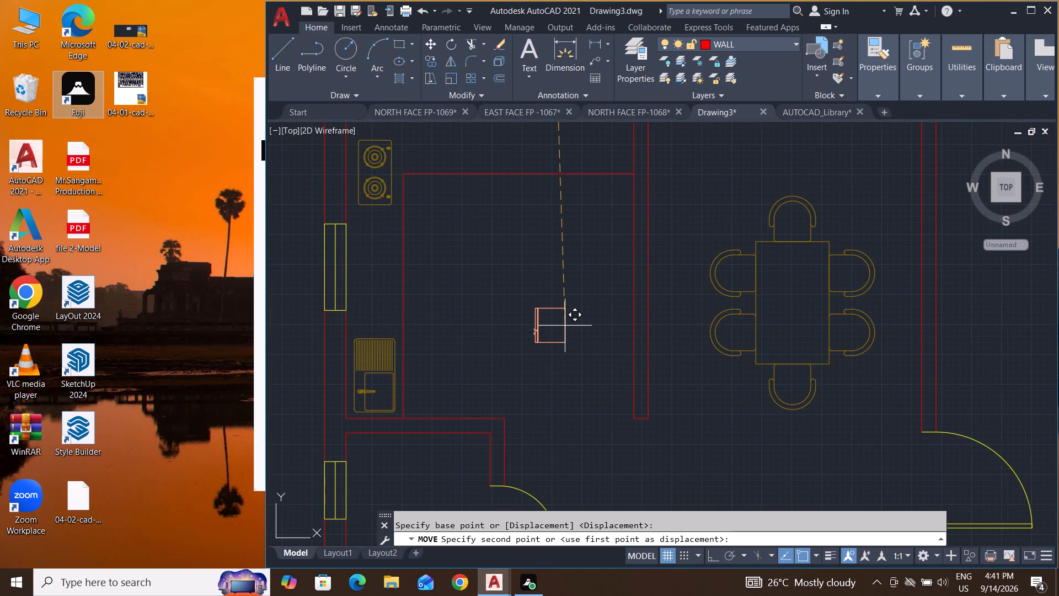
left_click(560, 318)
key("Escape")
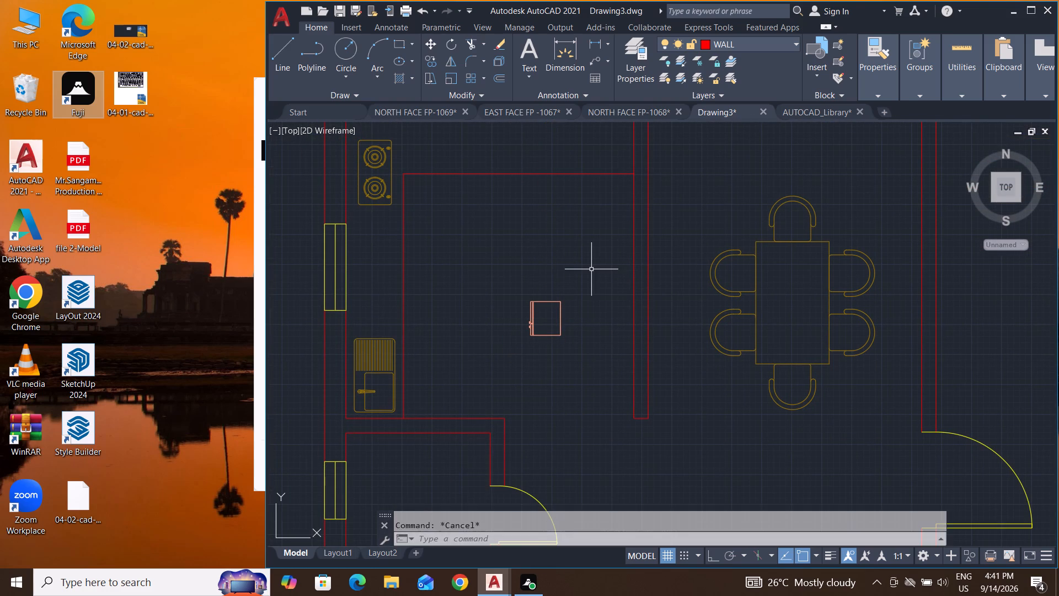
key("Escape")
key("Escape")
Scale the refrigerator in the kitchen up freehand to about 1.9 times its size, using its northwest corner as the base point.
left_click(593, 253)
left_click(493, 370)
type("SC")
key("Return")
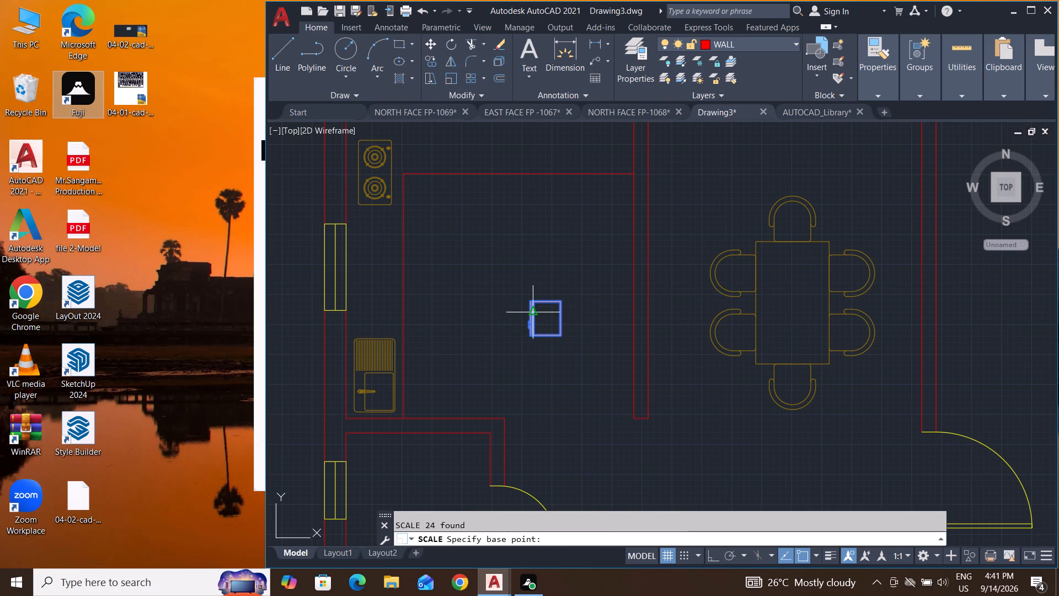
left_click(533, 299)
left_click(559, 358)
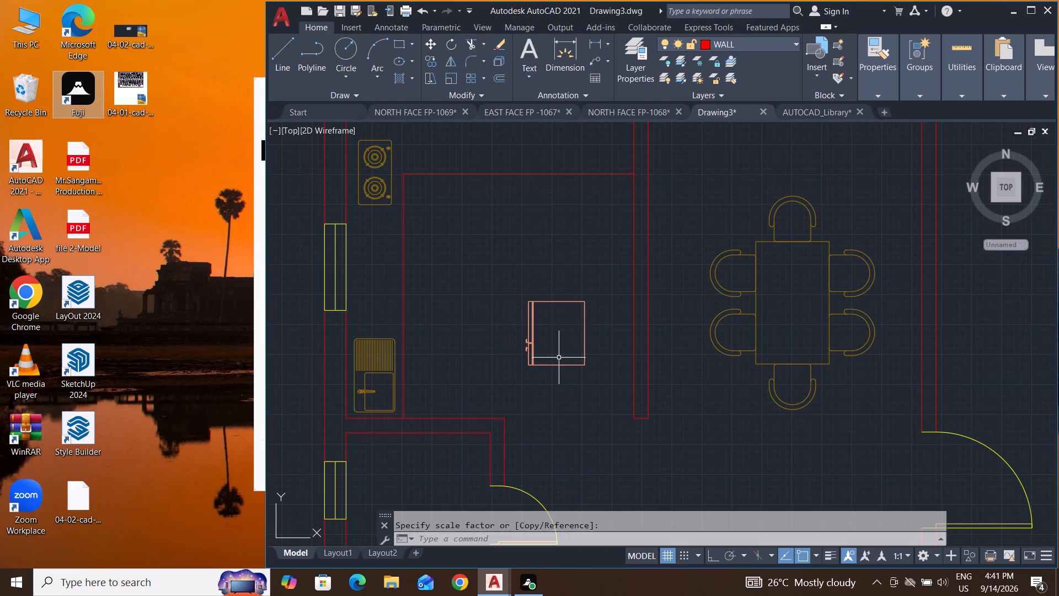
Move the refrigerator east so its back side sits against the inner face of the kitchen's east wall.
left_click(607, 272)
left_click(502, 398)
key("m")
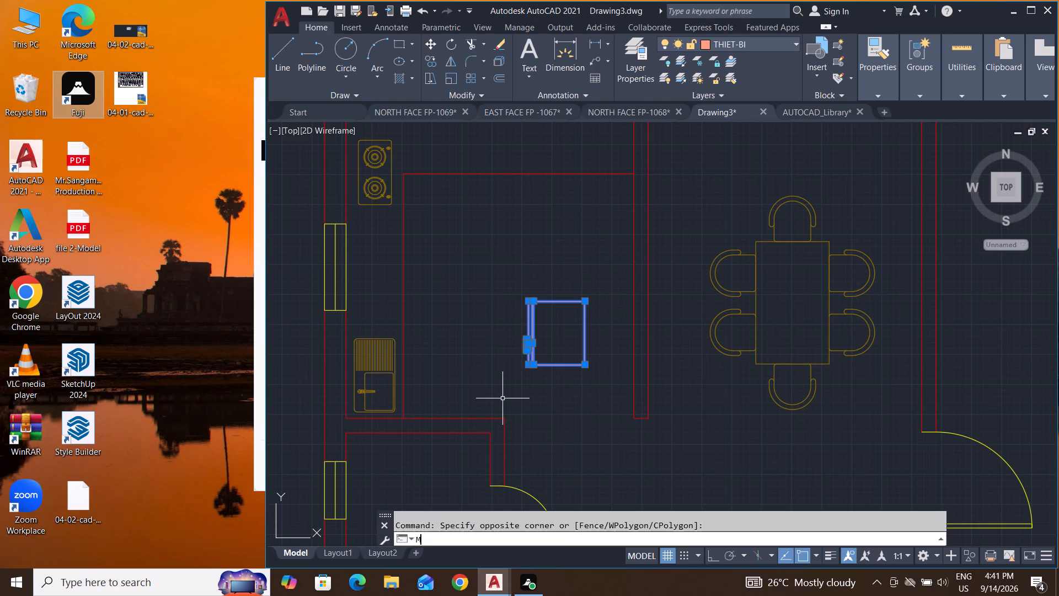
key("Return")
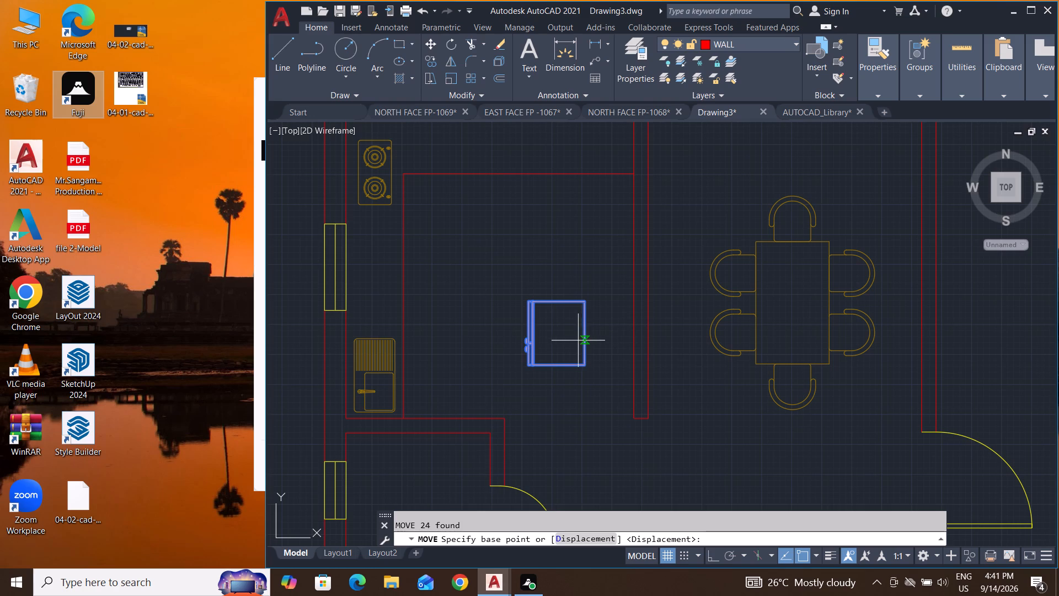
left_click(583, 337)
left_click(634, 331)
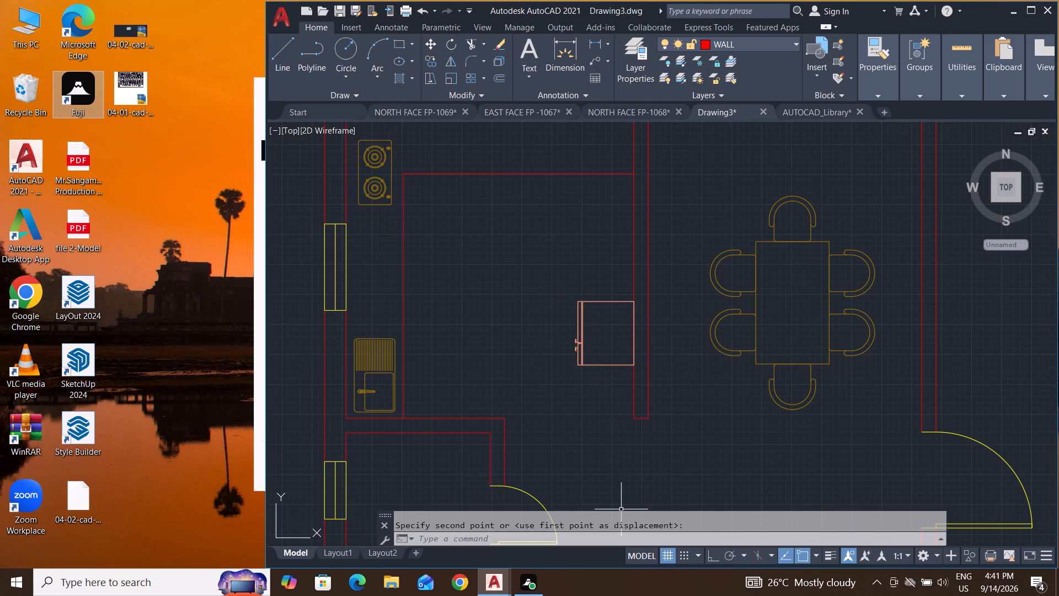
Maximize the application window to show the floor plan at full screen width.
scroll(574, 383, "down", 2)
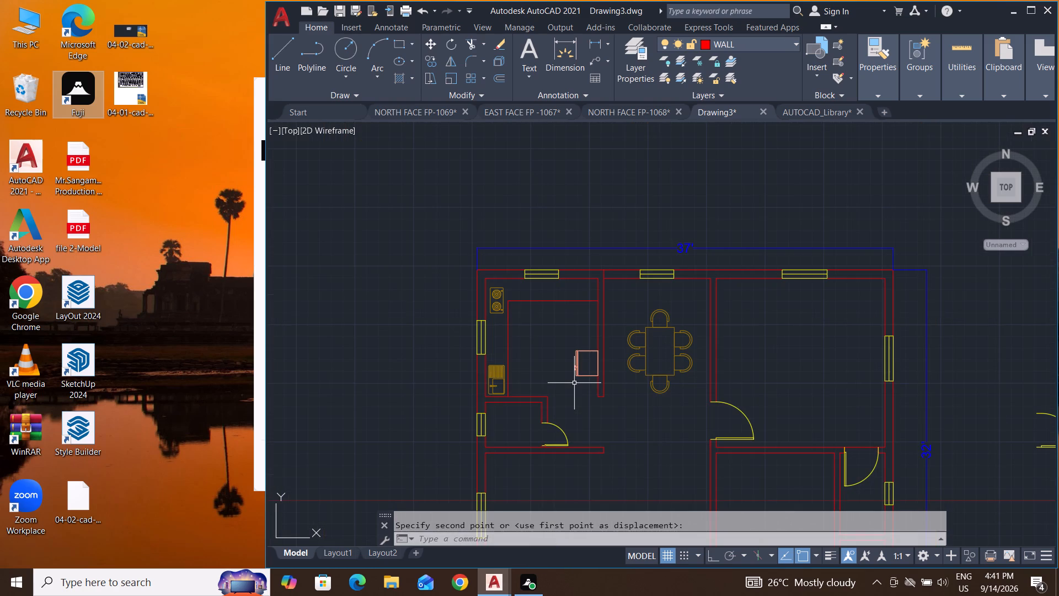
middle_click_drag(575, 402, 580, 379)
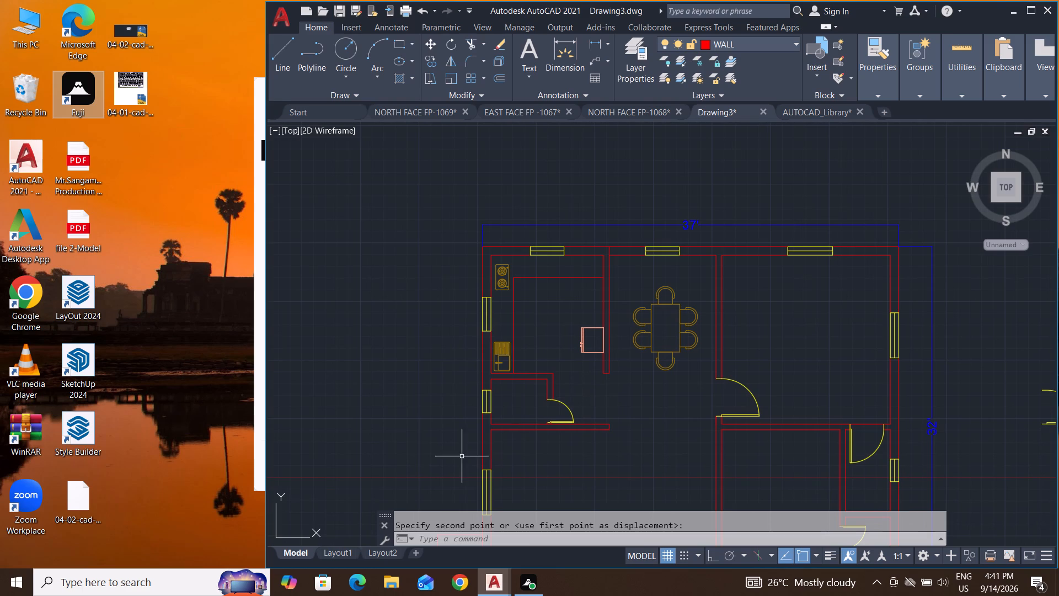
middle_click(818, 369)
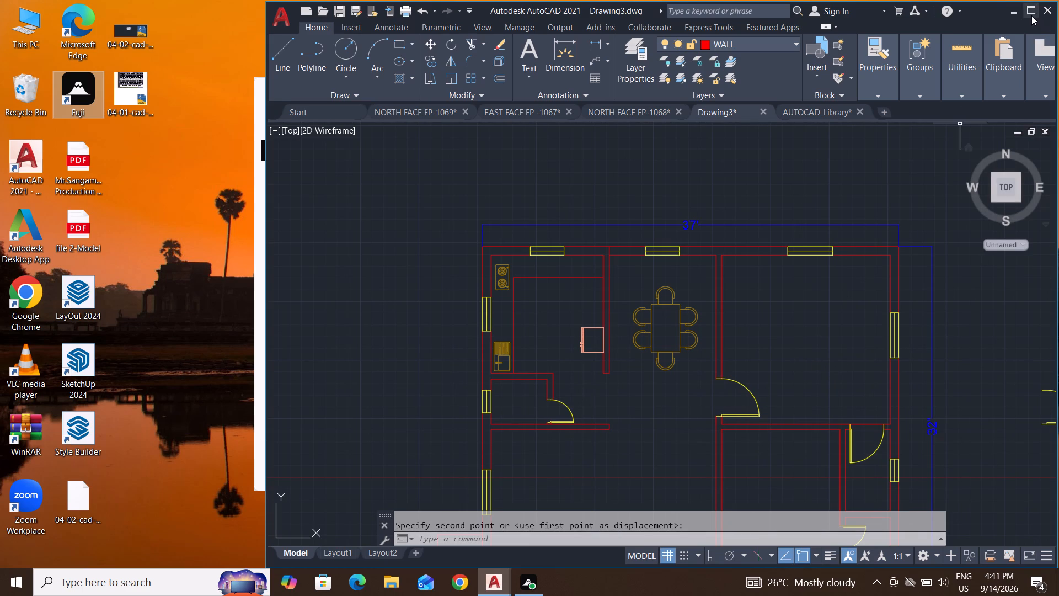
left_click(1031, 15)
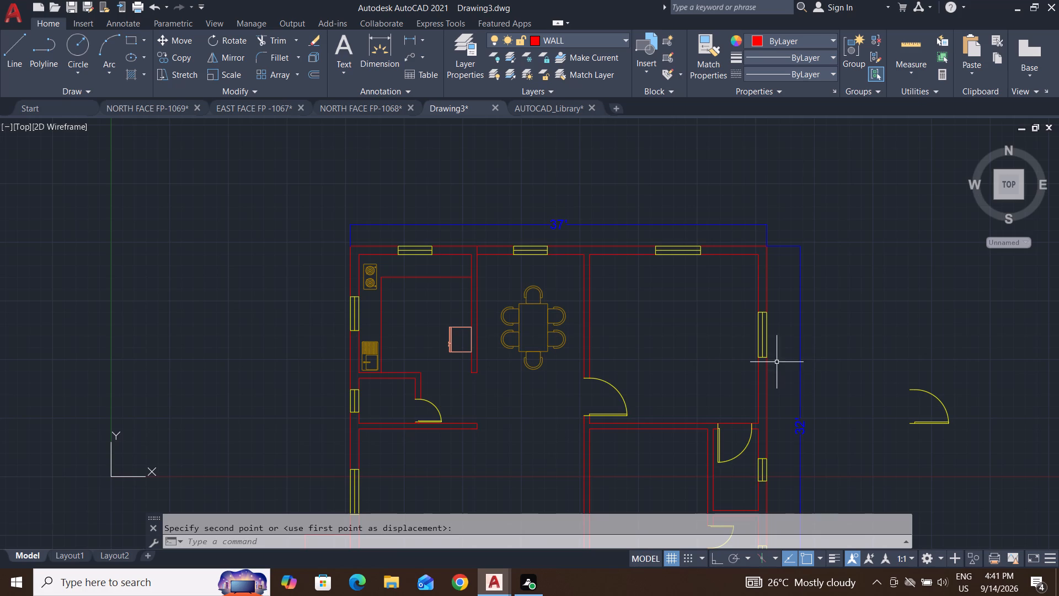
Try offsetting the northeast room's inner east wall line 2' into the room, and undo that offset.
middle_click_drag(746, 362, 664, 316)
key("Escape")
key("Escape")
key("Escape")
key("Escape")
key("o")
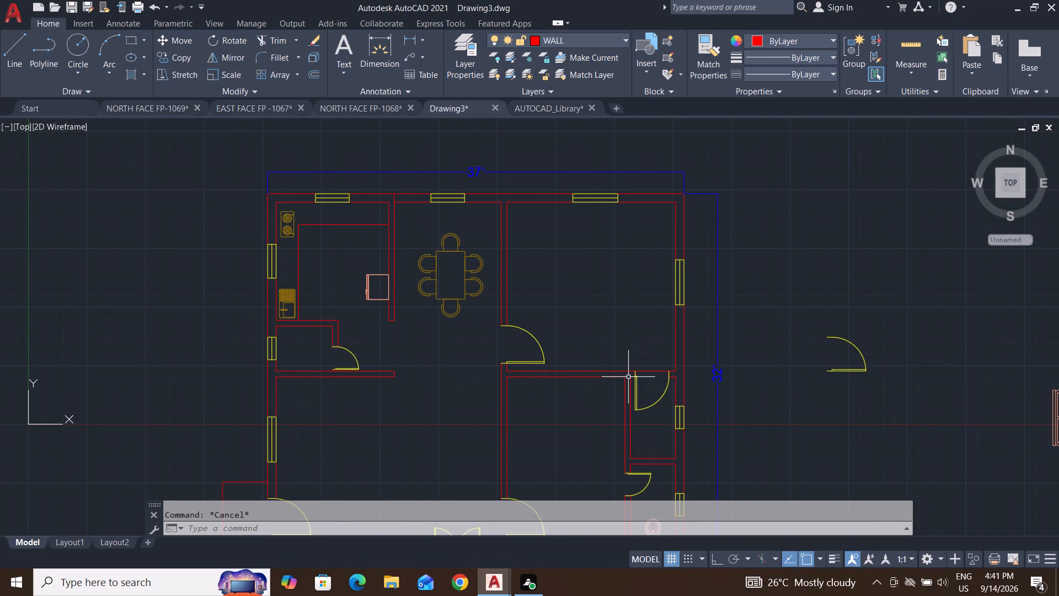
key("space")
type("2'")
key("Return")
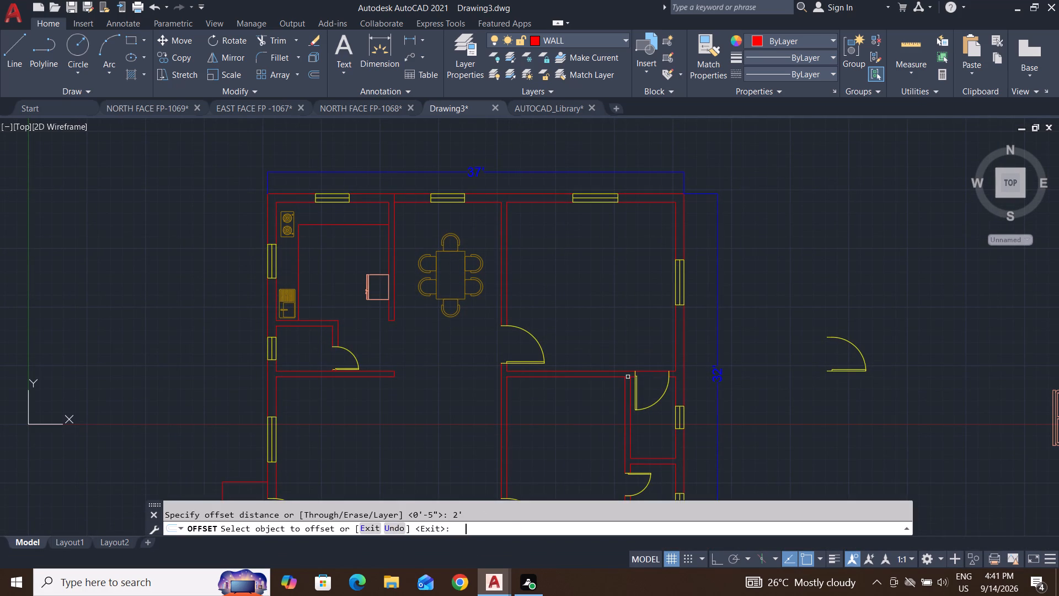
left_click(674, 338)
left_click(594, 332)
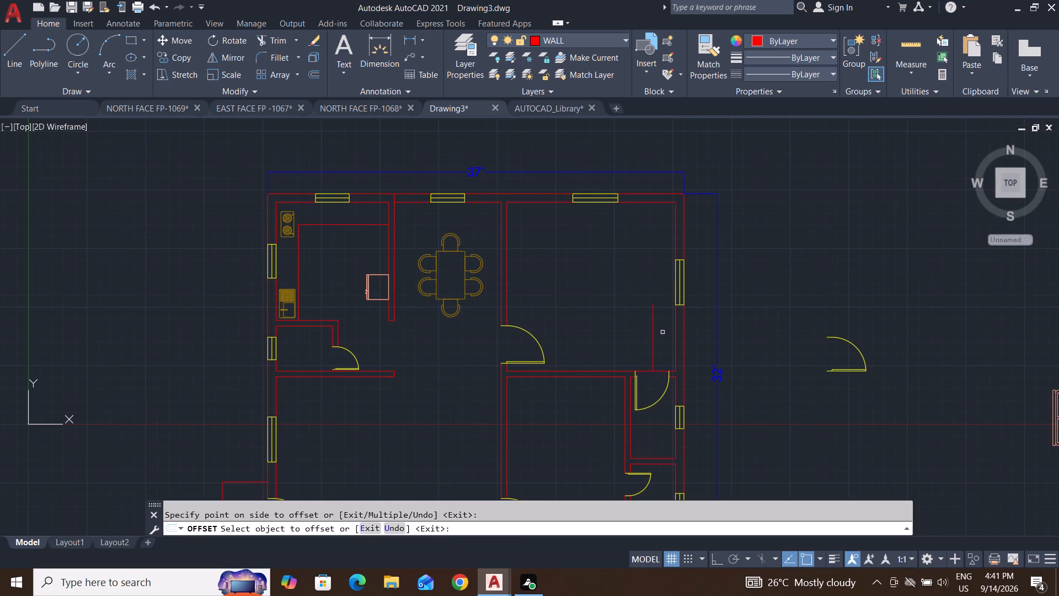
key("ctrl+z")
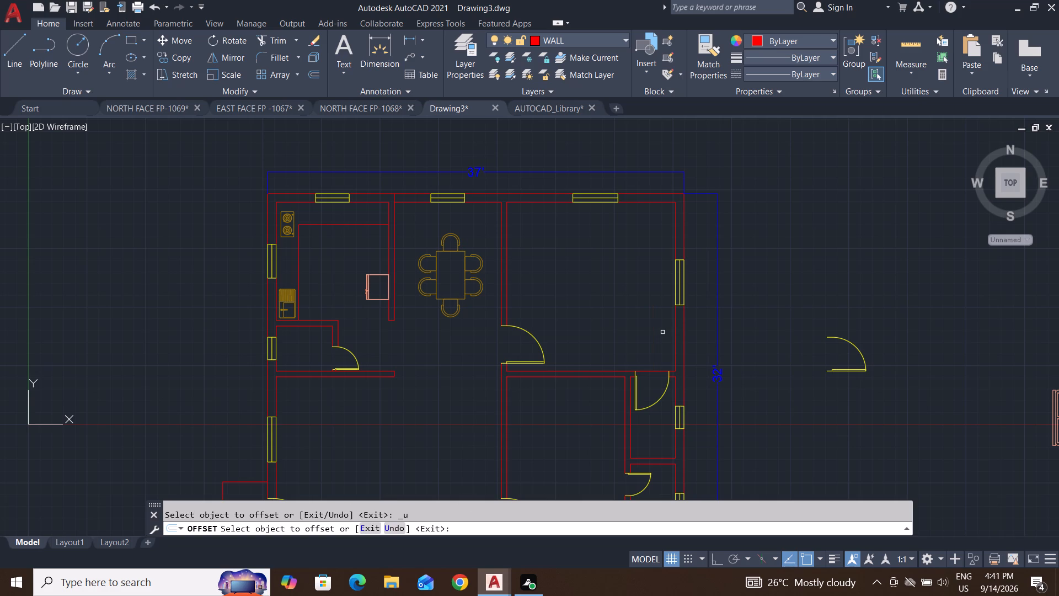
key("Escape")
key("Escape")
Offset the northeast room's inner east wall line below the window by 2'6" to the west.
type("O 2'6\"")
key("Return")
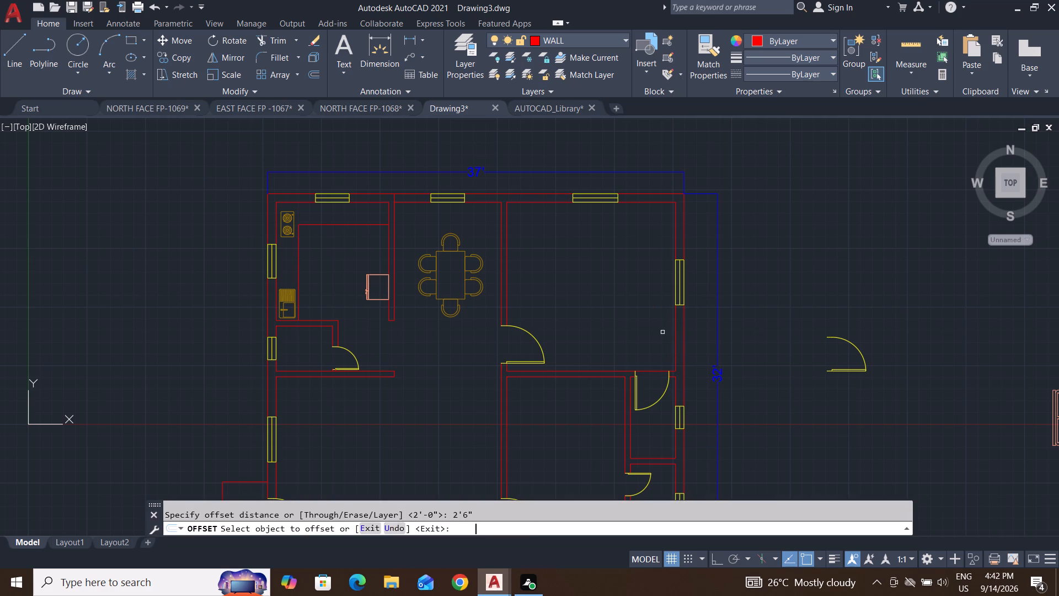
left_click(675, 332)
left_click(586, 325)
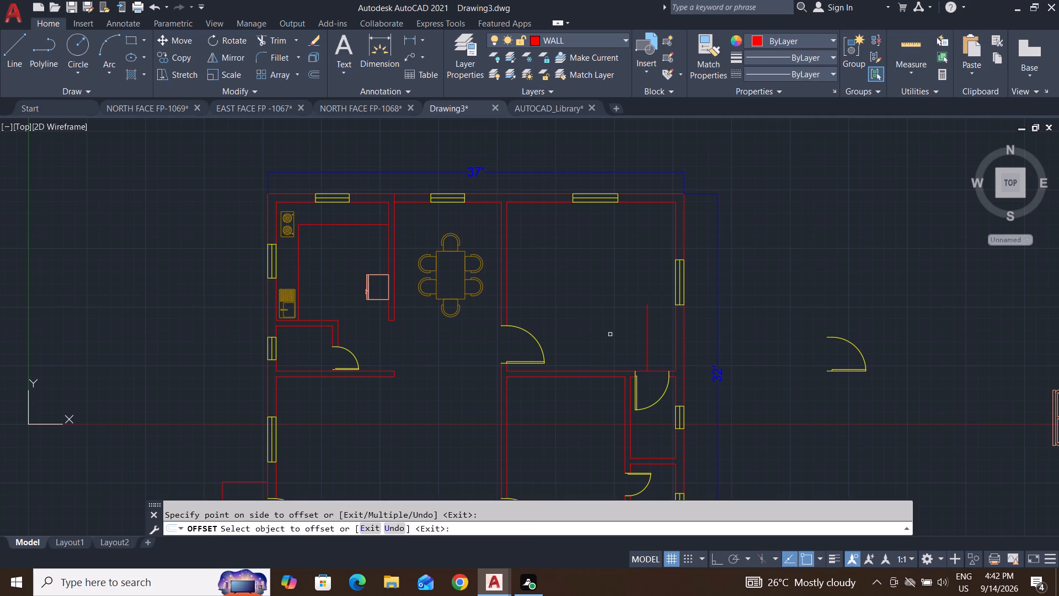
key("Escape")
key("Escape")
Extend the offset line in the northeast room north to the north wall, using a fence selection across it.
type("EX")
key("space")
key("space")
left_click(610, 334)
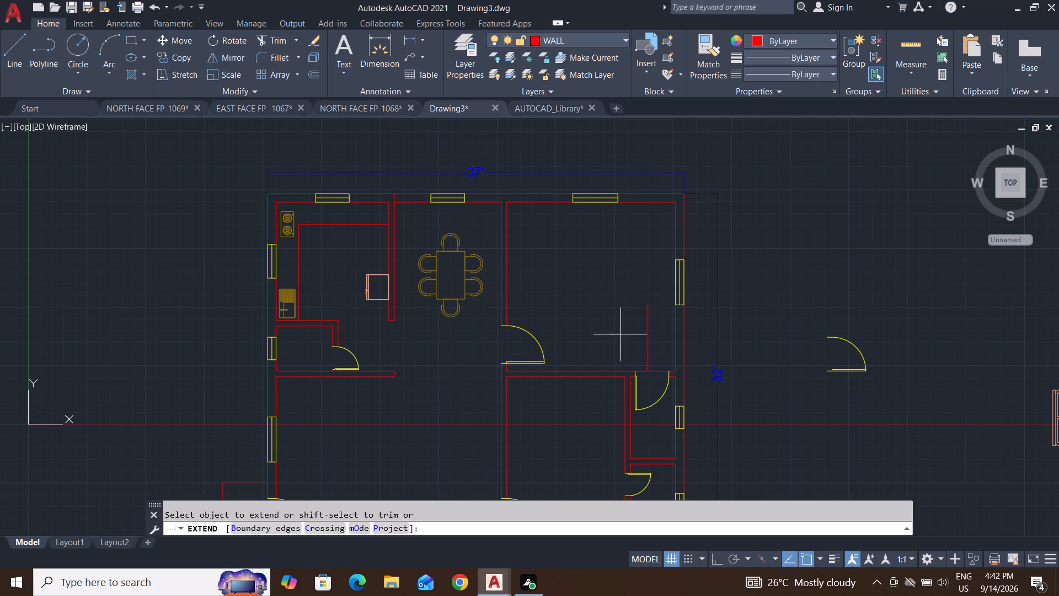
left_click(663, 340)
left_click(654, 316)
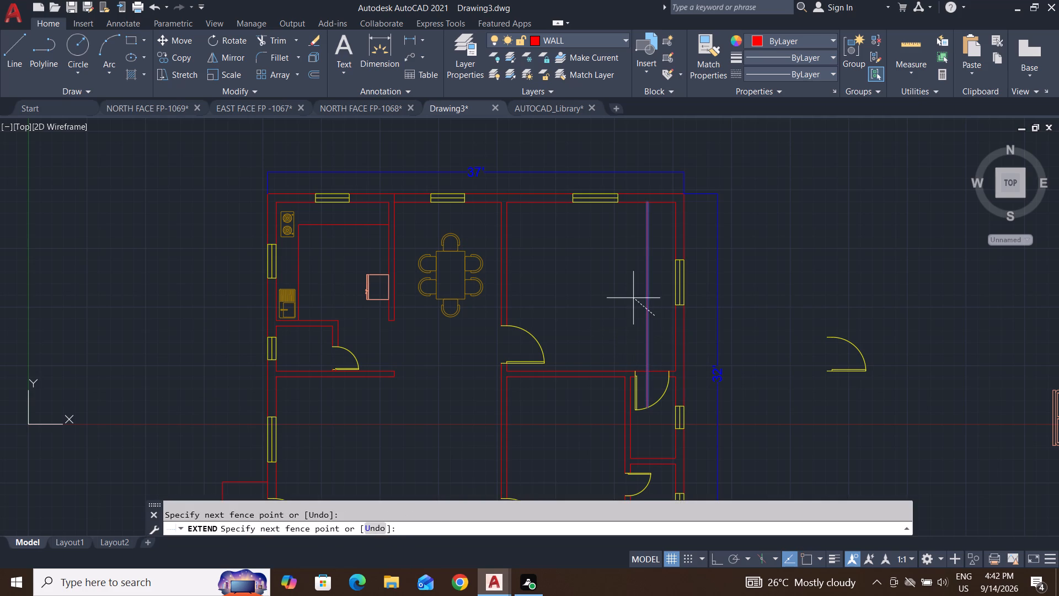
left_click(627, 294)
key("Escape")
key("Escape")
Trim the part of the offset line that runs south of the northeast room's south wall into the door swing.
scroll(646, 382, "up", 3)
key("Escape")
key("Escape")
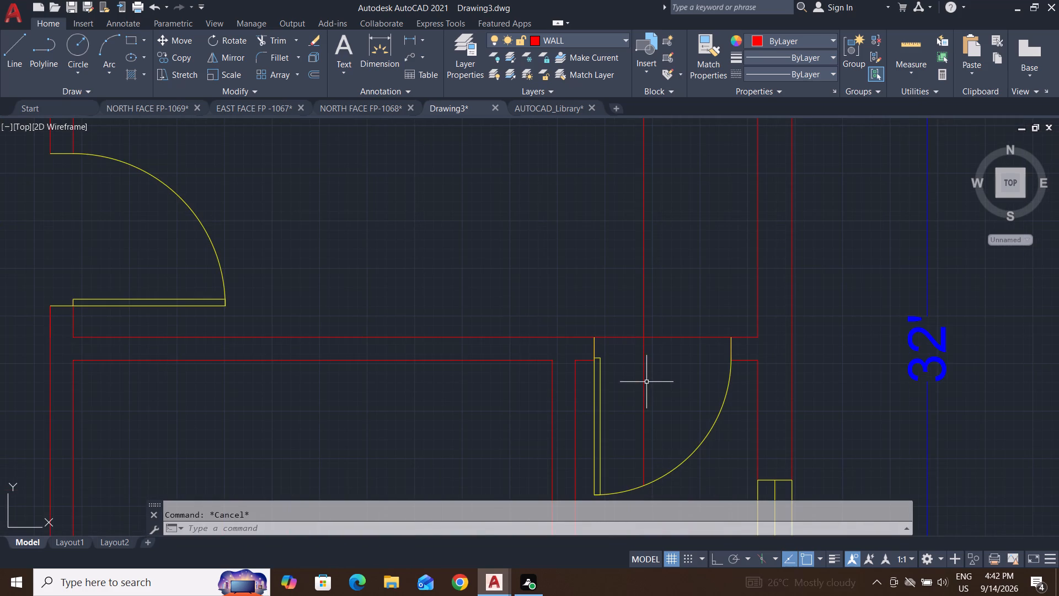
type("TR")
key("space")
key("space")
left_click(677, 341)
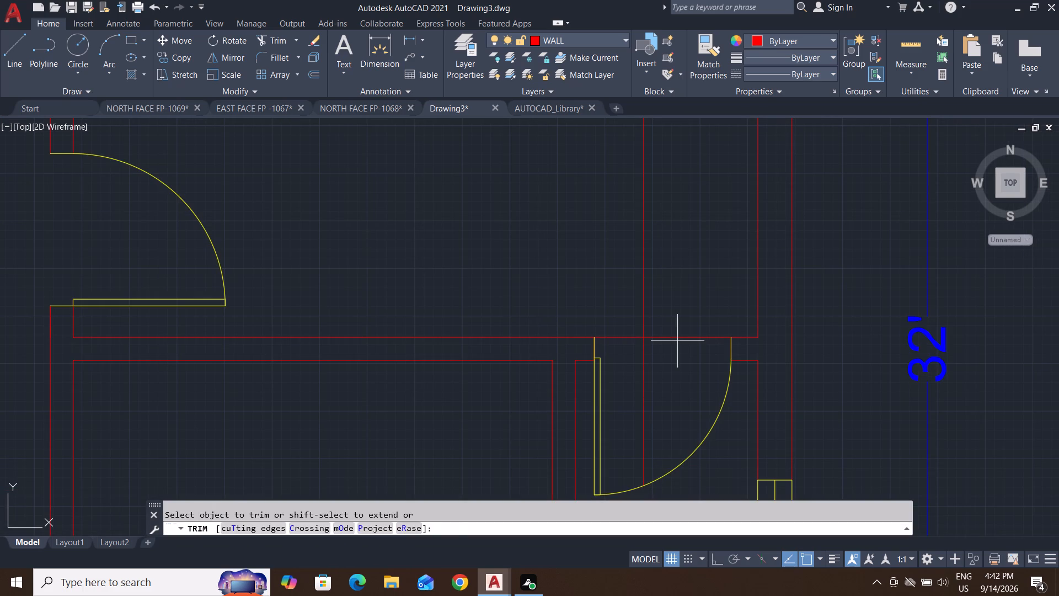
left_click(629, 405)
scroll(636, 421, "down", 3)
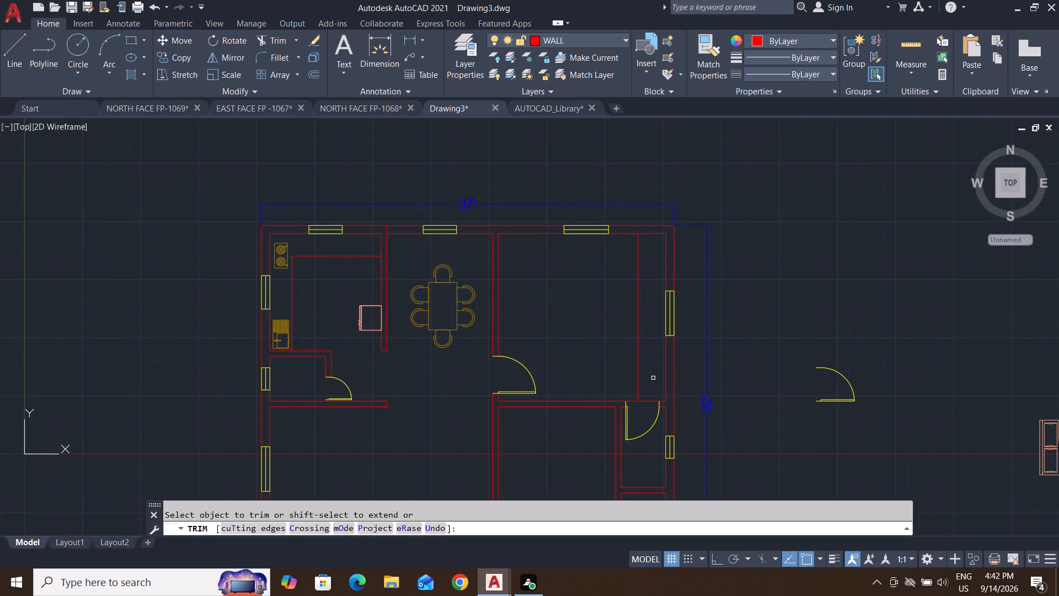
key("Escape")
key("Escape")
key("Escape")
key("Escape")
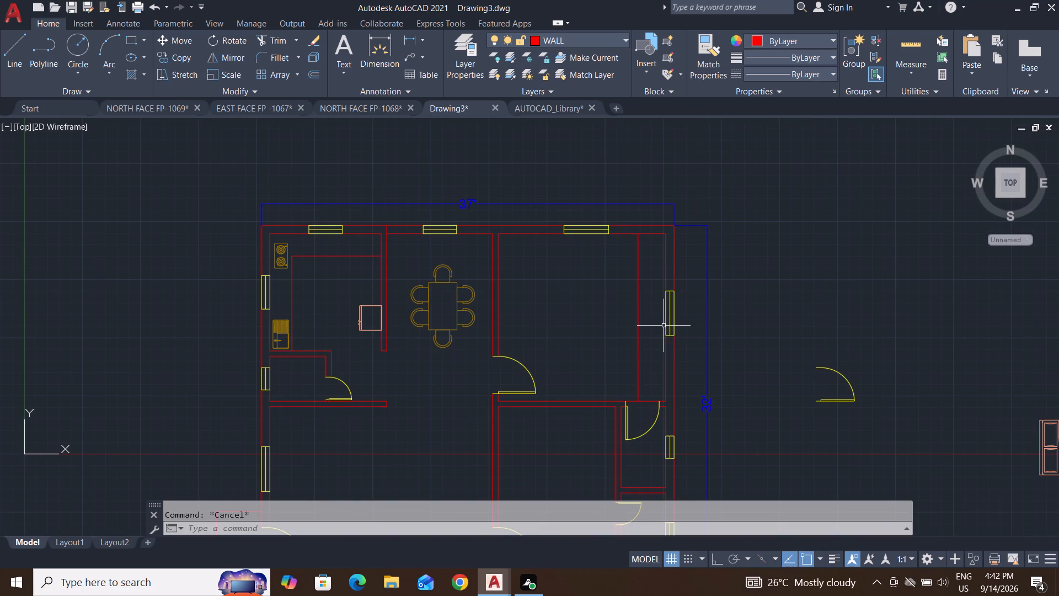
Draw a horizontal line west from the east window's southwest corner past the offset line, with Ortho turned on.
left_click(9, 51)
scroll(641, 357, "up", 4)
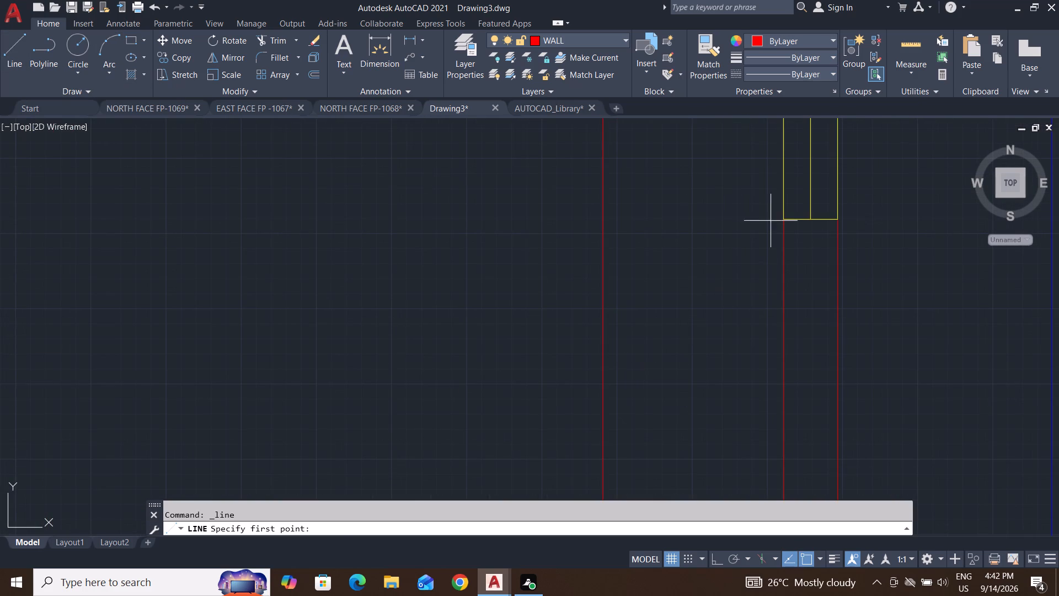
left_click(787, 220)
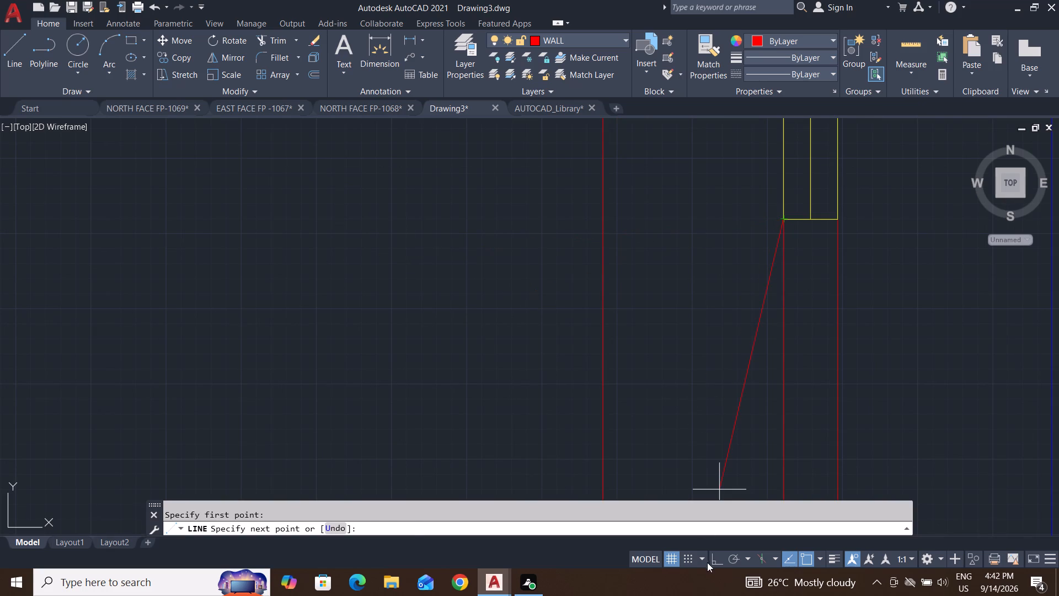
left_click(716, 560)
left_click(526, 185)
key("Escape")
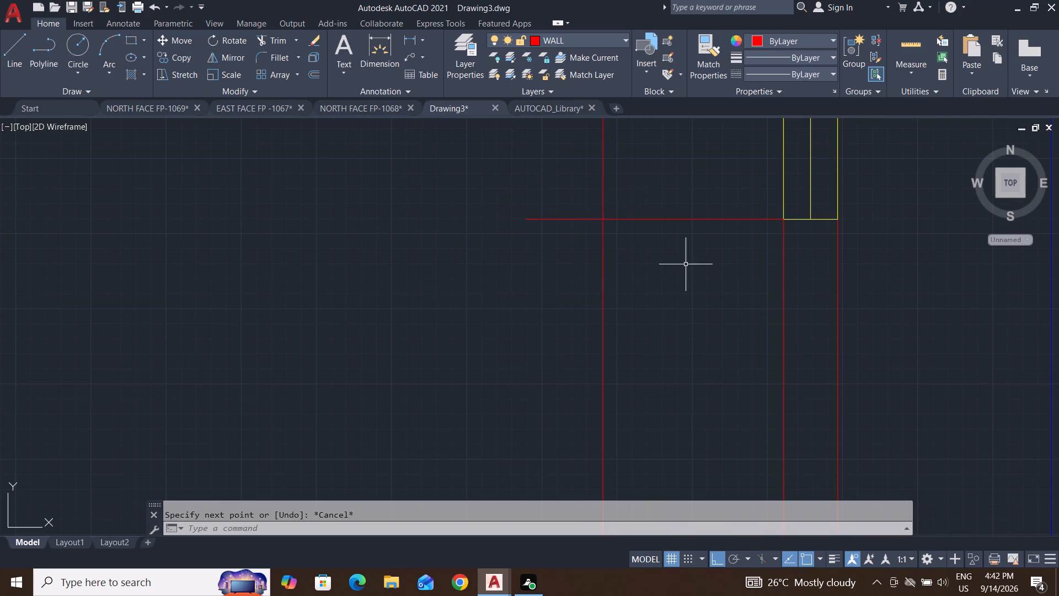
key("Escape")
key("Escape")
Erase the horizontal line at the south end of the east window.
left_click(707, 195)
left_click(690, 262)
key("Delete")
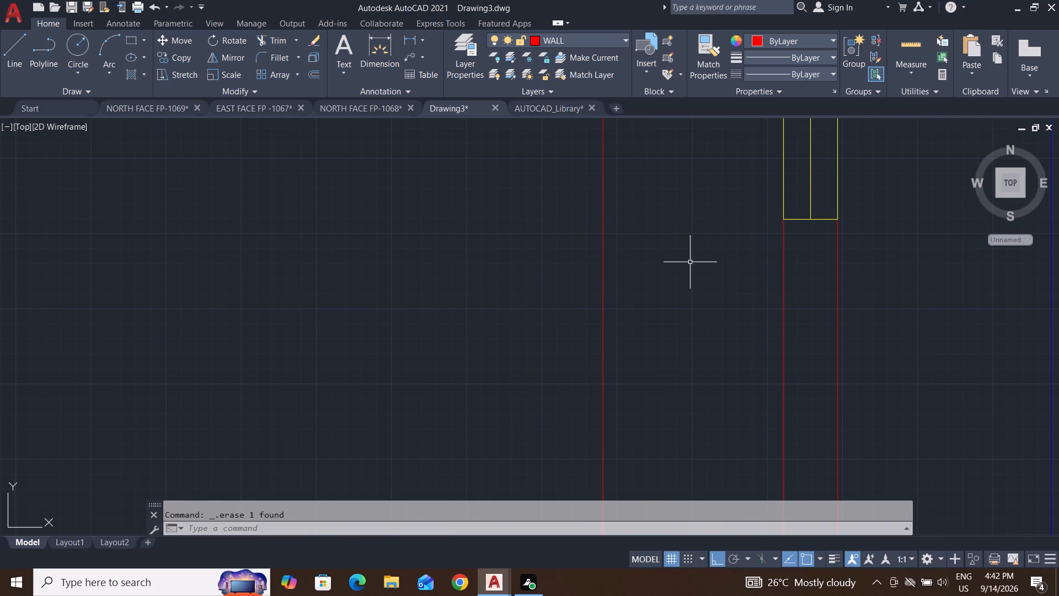
Draw a horizontal line west from the east window's southwest corner to well past the offset line, with Ortho on.
left_click(14, 52)
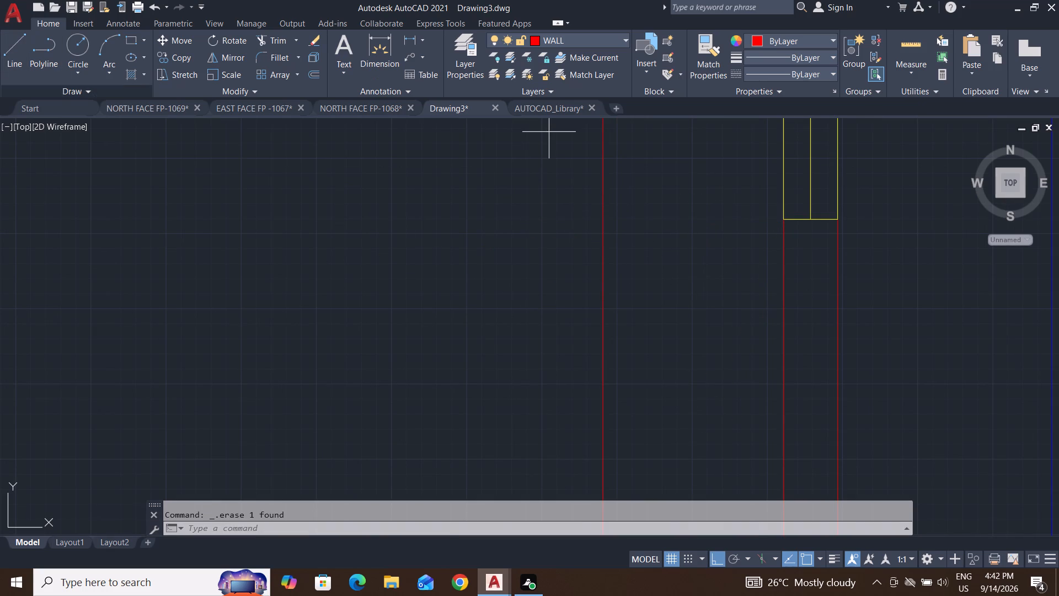
left_click(782, 218)
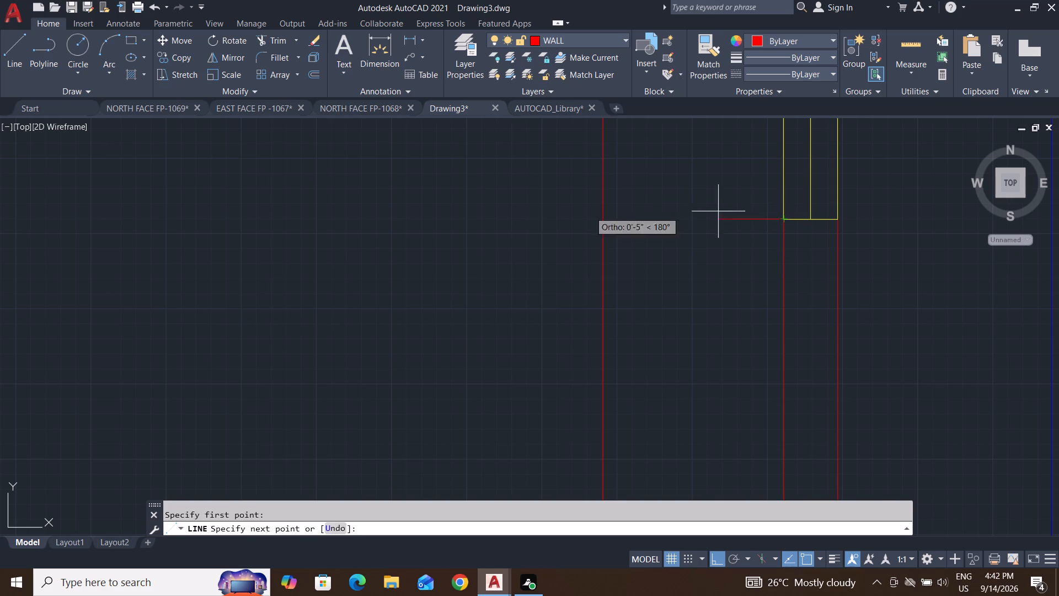
left_click(422, 207)
key("Escape")
key("Escape")
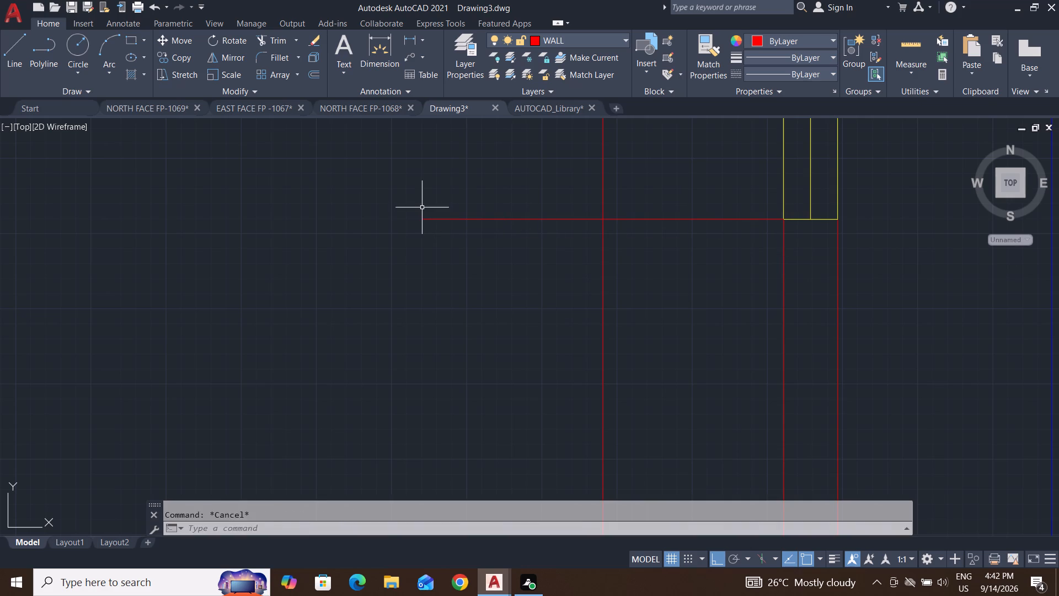
Trim the horizontal line and the offset line where they overrun each other, leaving a clean southwest corner for the unit.
type("TR")
key("space")
key("space")
left_click(499, 178)
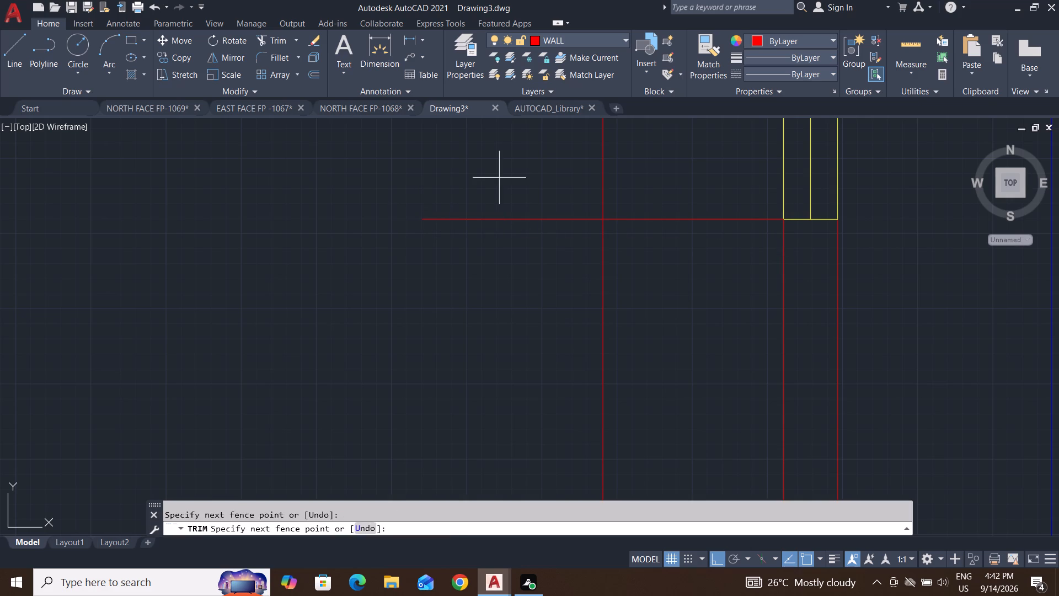
left_click(696, 349)
scroll(665, 398, "down", 5)
scroll(668, 368, "up", 3)
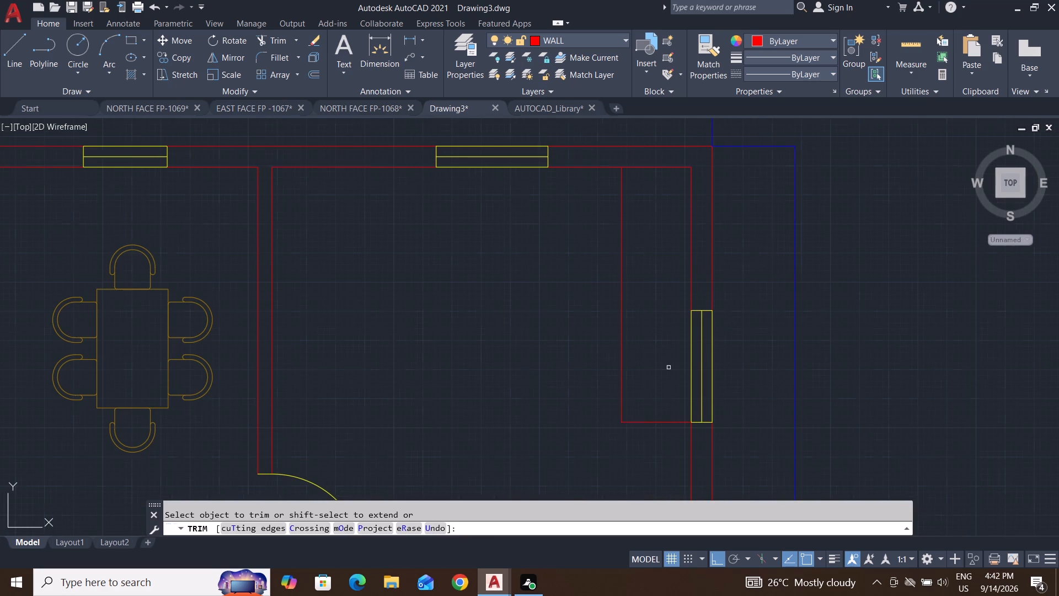
key("Escape")
key("Escape")
key("Escape")
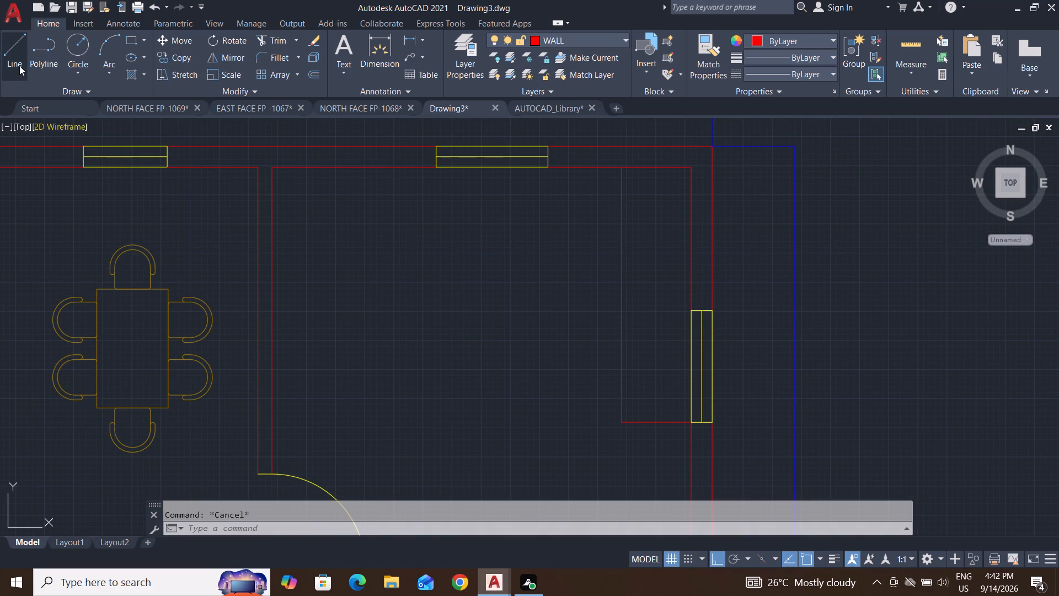
Draw a short line sloping slightly down eastward inside the unit near its north end, with Ortho off.
left_click(12, 55)
scroll(640, 201, "up", 1)
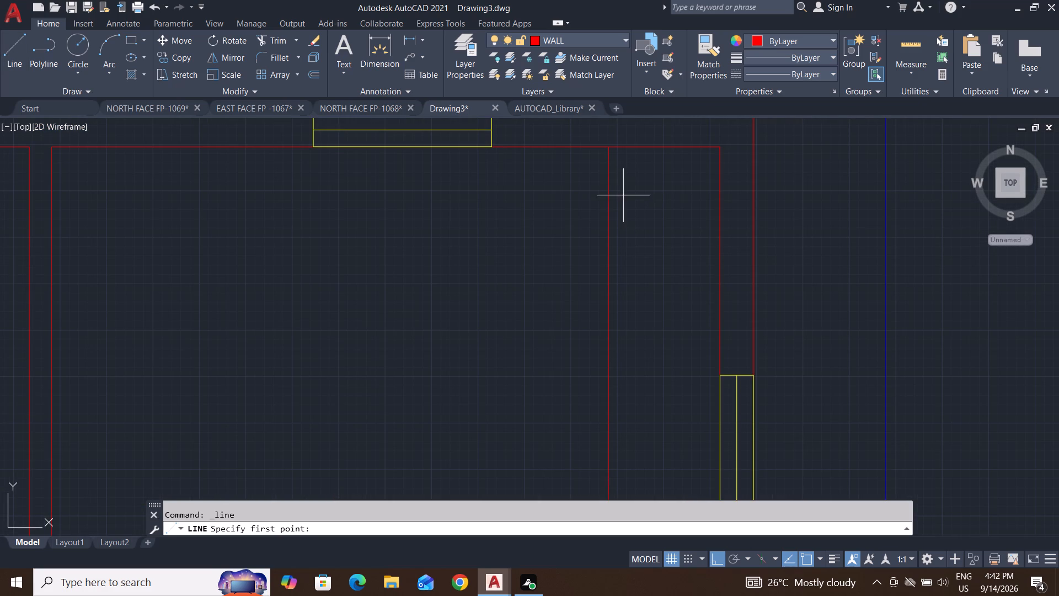
left_click(626, 178)
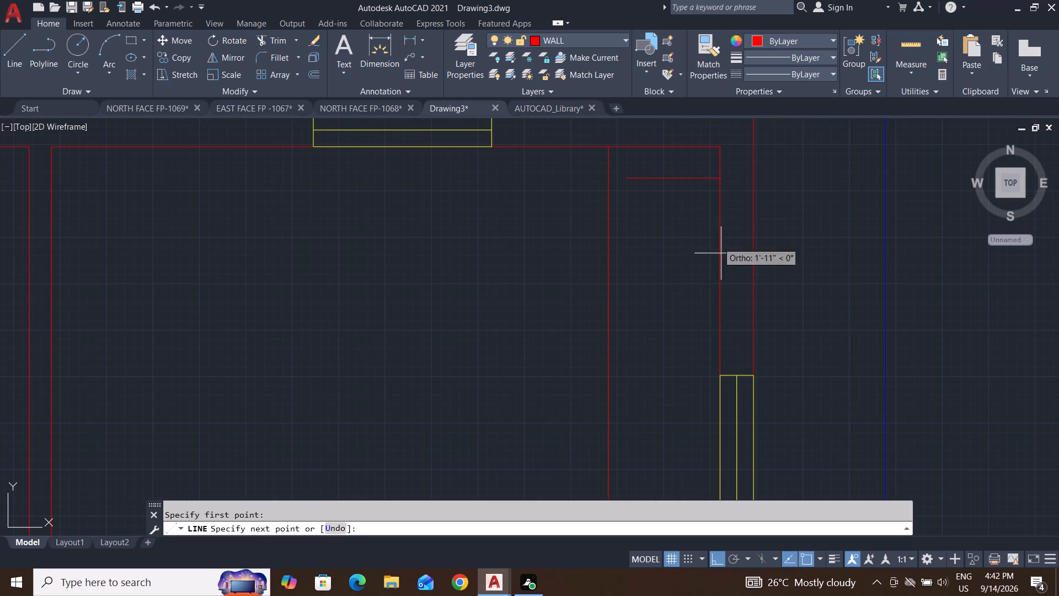
left_click(719, 560)
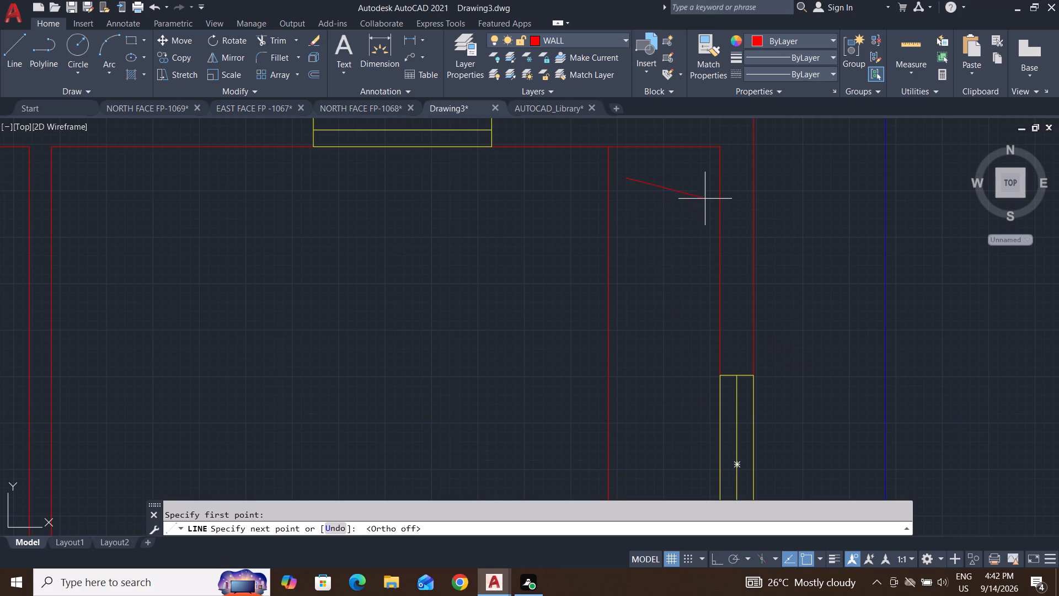
left_click(703, 197)
key("Escape")
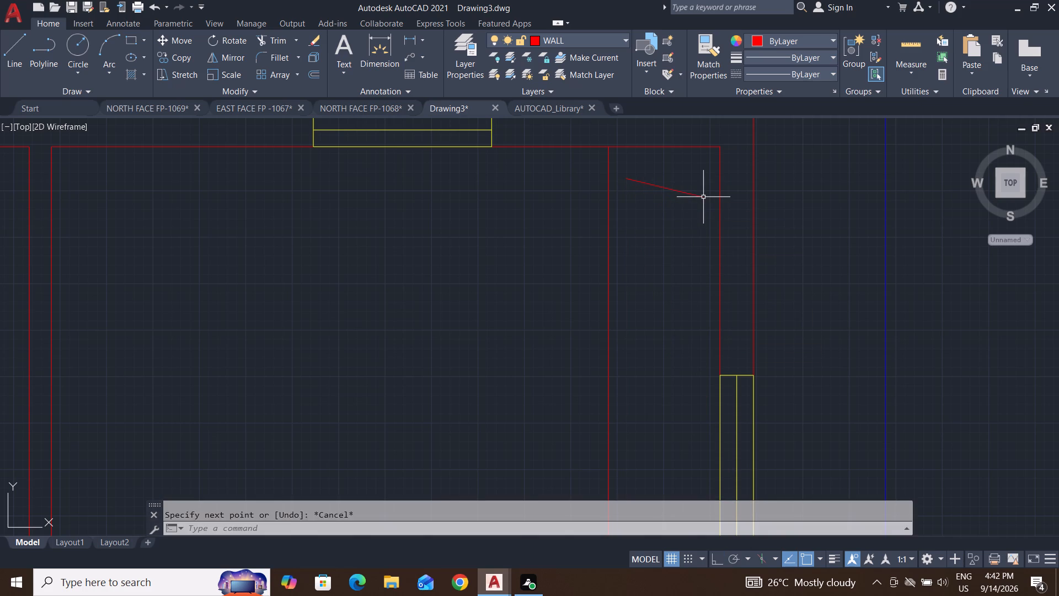
key("Escape")
Draw a second short line inside the unit, below the first and sloping up eastward so the pair nearly converges.
left_click(13, 42)
scroll(687, 171, "up", 1)
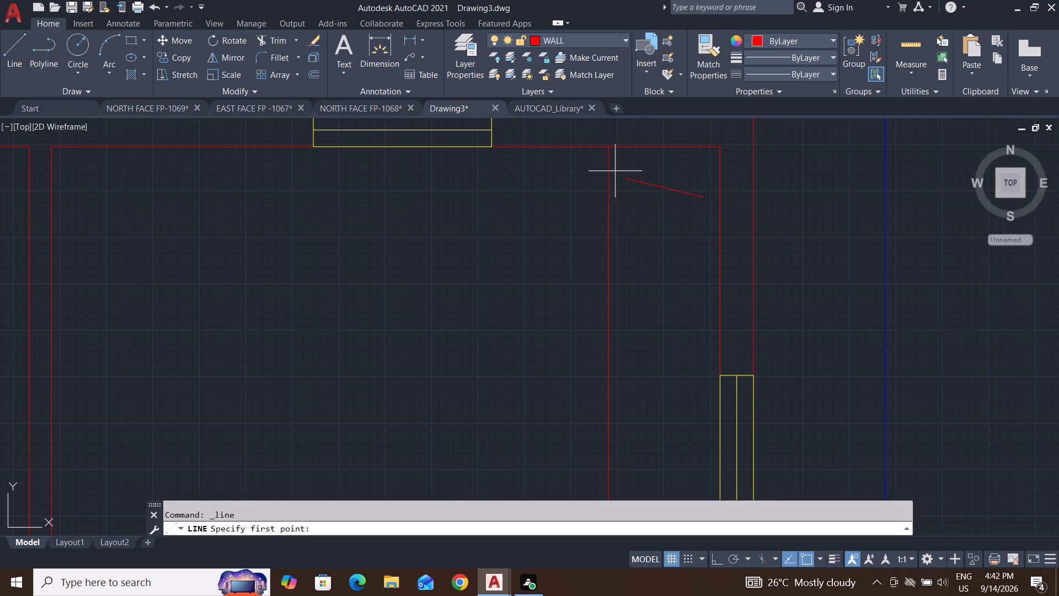
scroll(659, 171, "up", 1)
left_click(512, 300)
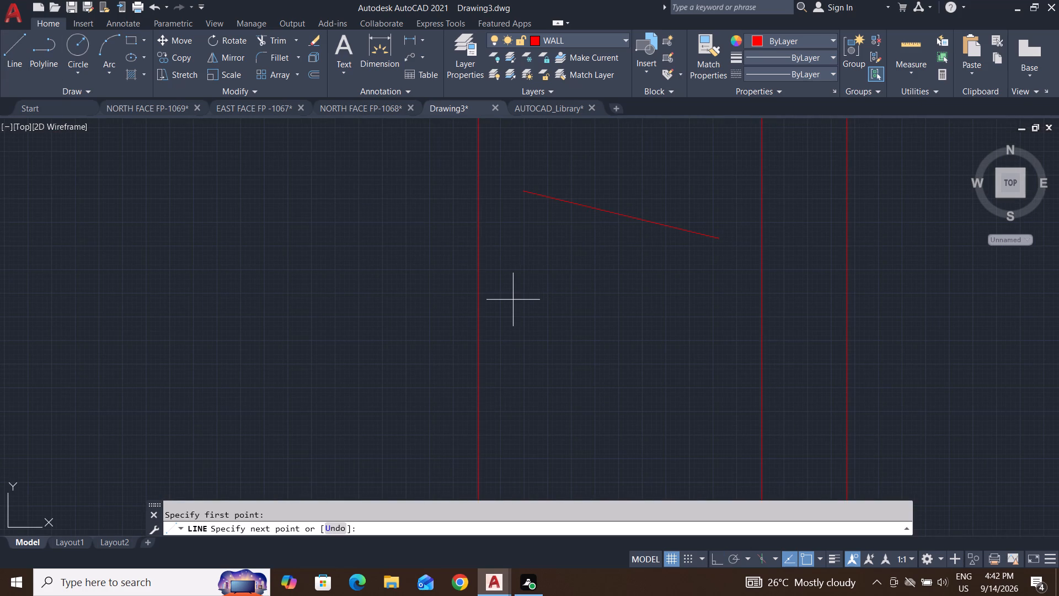
left_click(723, 264)
key("Escape")
key("Escape")
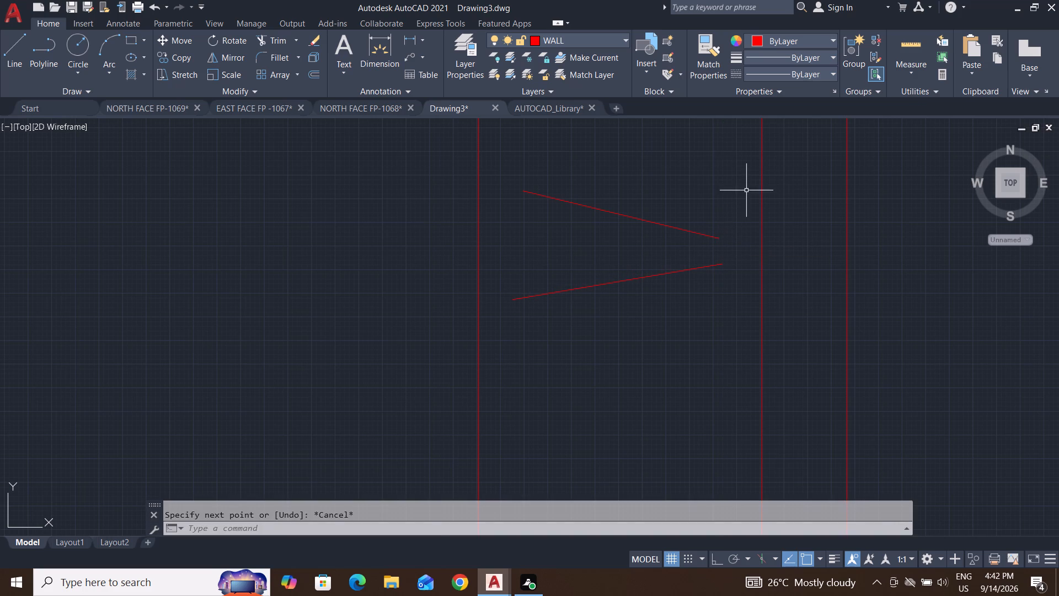
Copy the two slanted lines into the open room area just west of the unit.
left_click(749, 150)
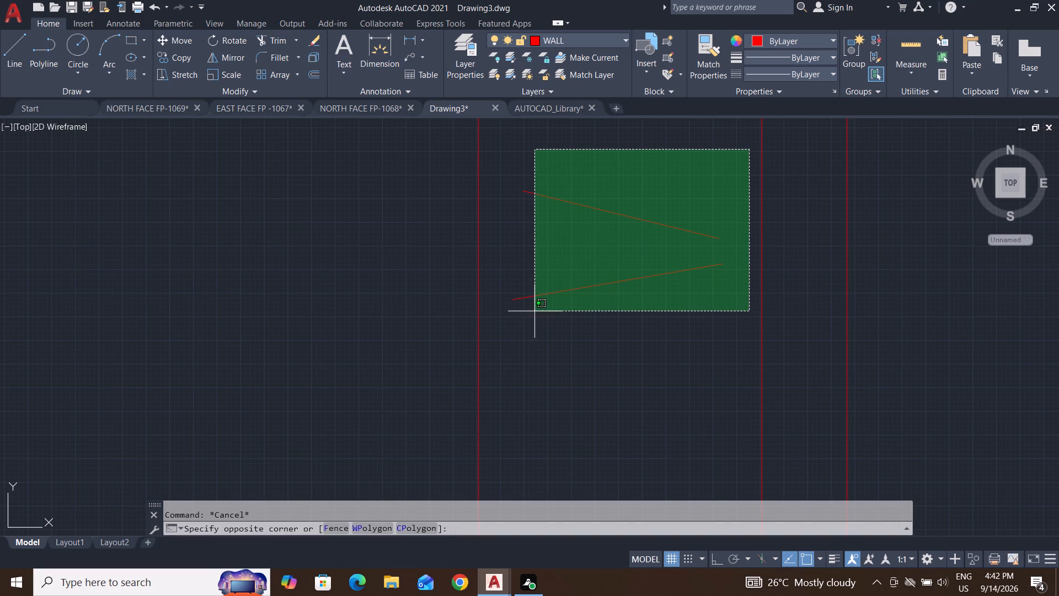
left_click(494, 343)
middle_click_drag(592, 370, 595, 333)
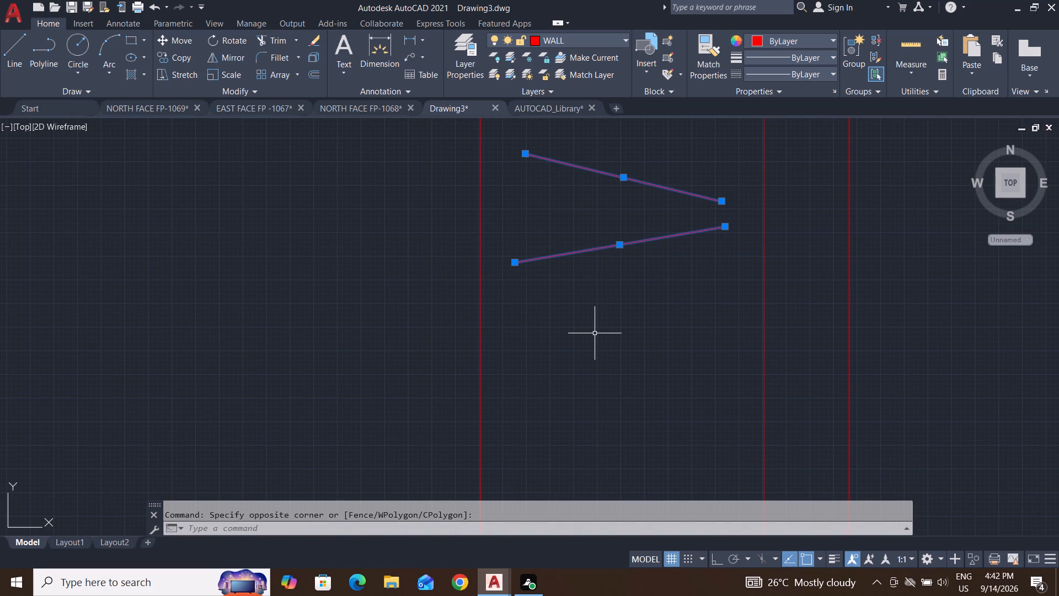
key("c")
key("o")
key("Return")
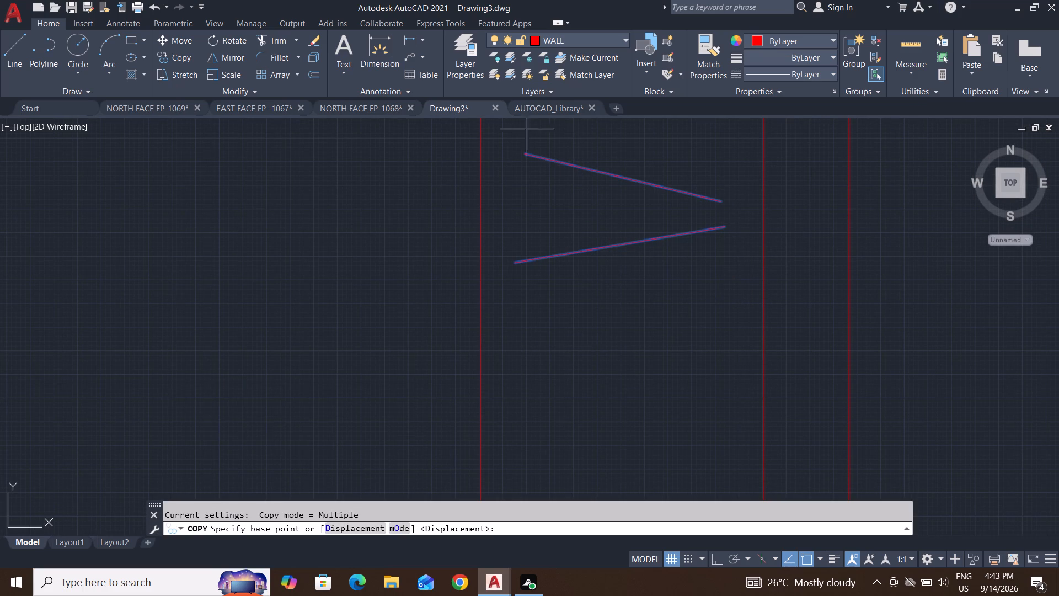
left_click(524, 154)
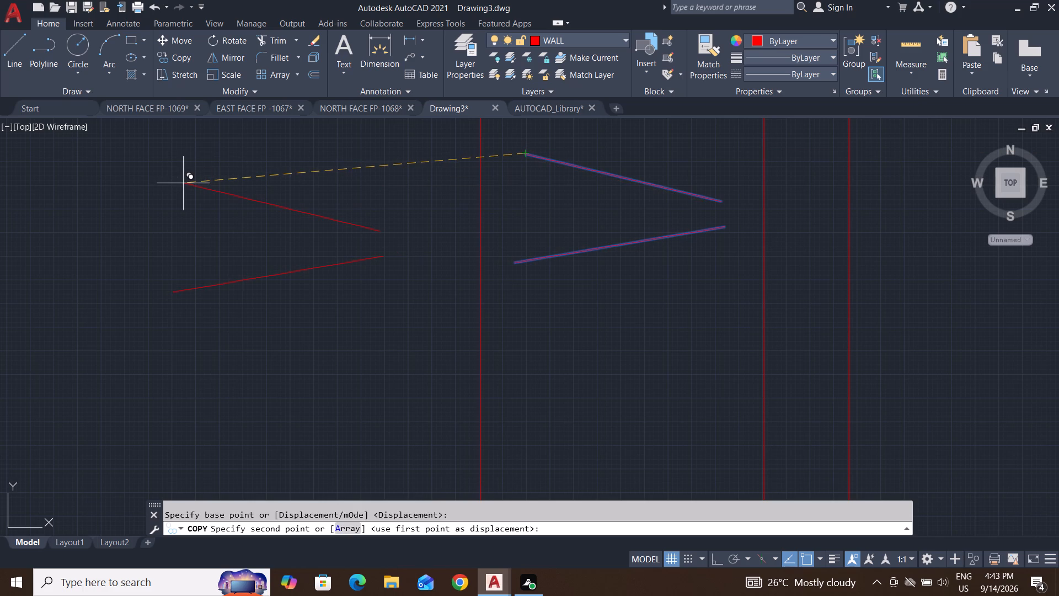
scroll(168, 247, "down", 2)
middle_click_drag(174, 250, 436, 224)
left_click(414, 198)
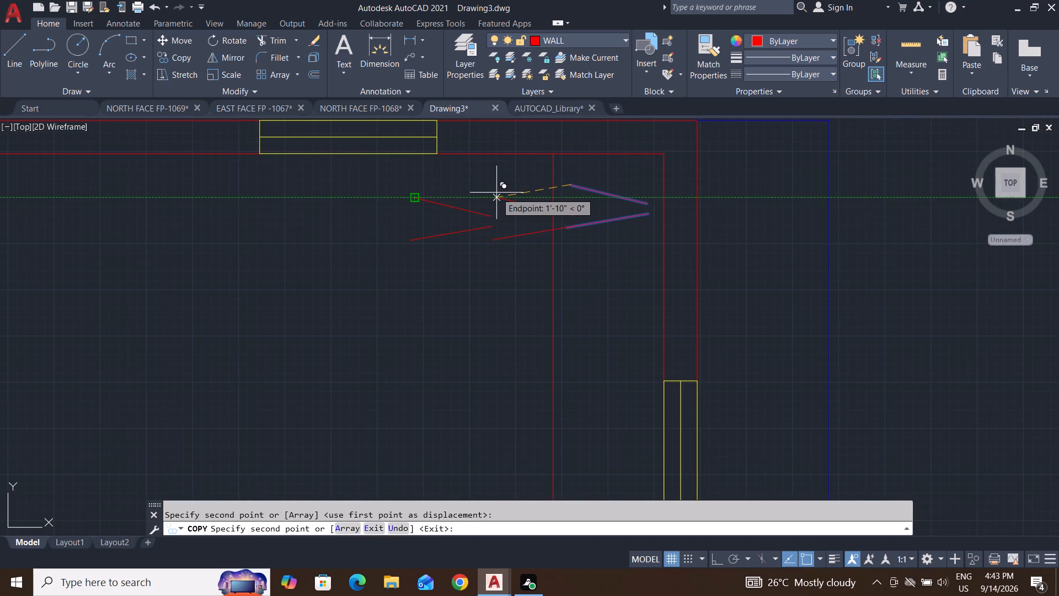
key("Escape")
key("Escape")
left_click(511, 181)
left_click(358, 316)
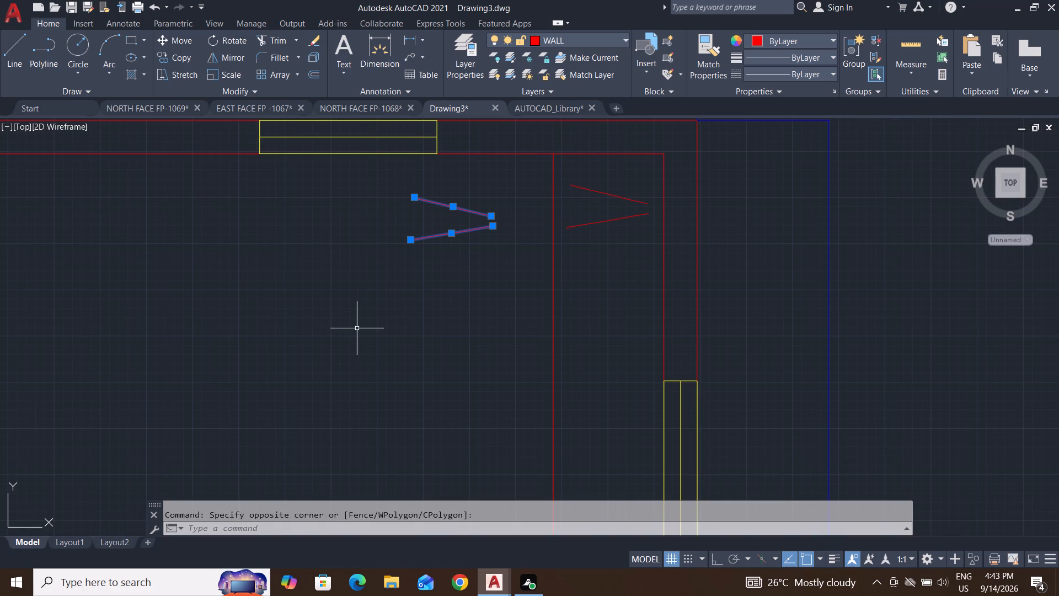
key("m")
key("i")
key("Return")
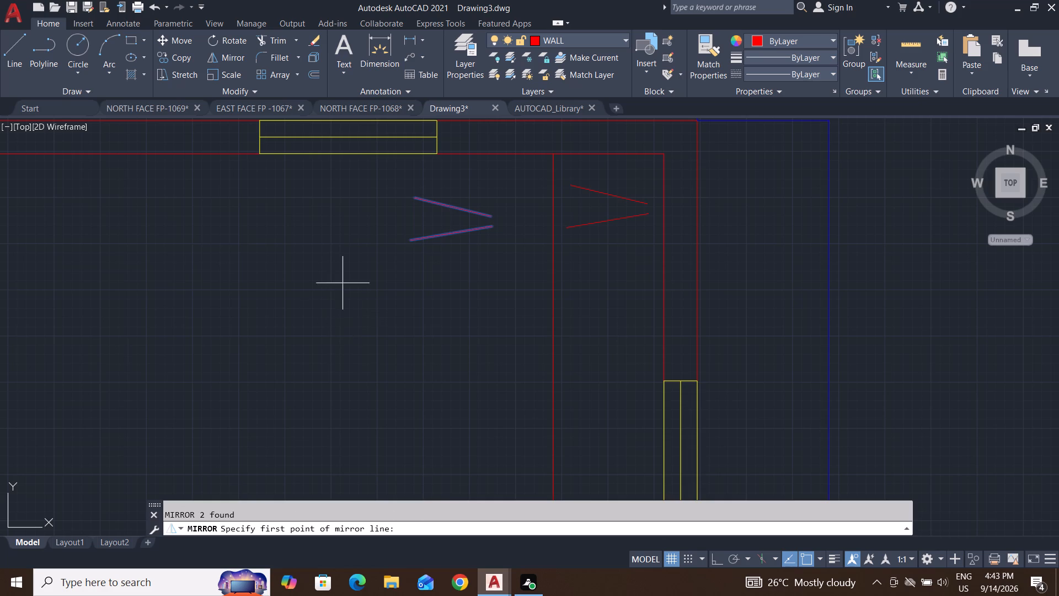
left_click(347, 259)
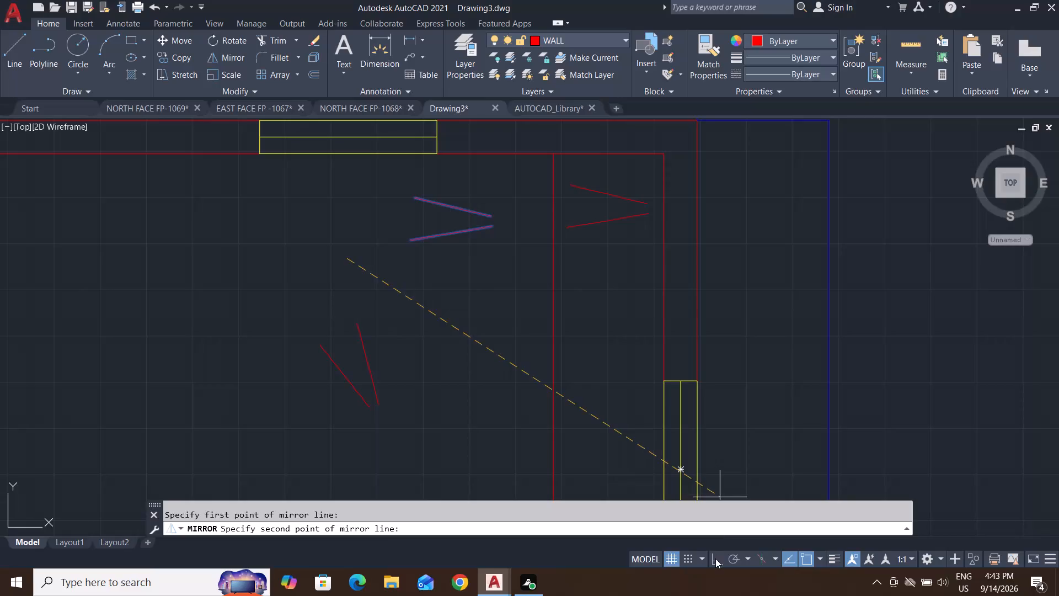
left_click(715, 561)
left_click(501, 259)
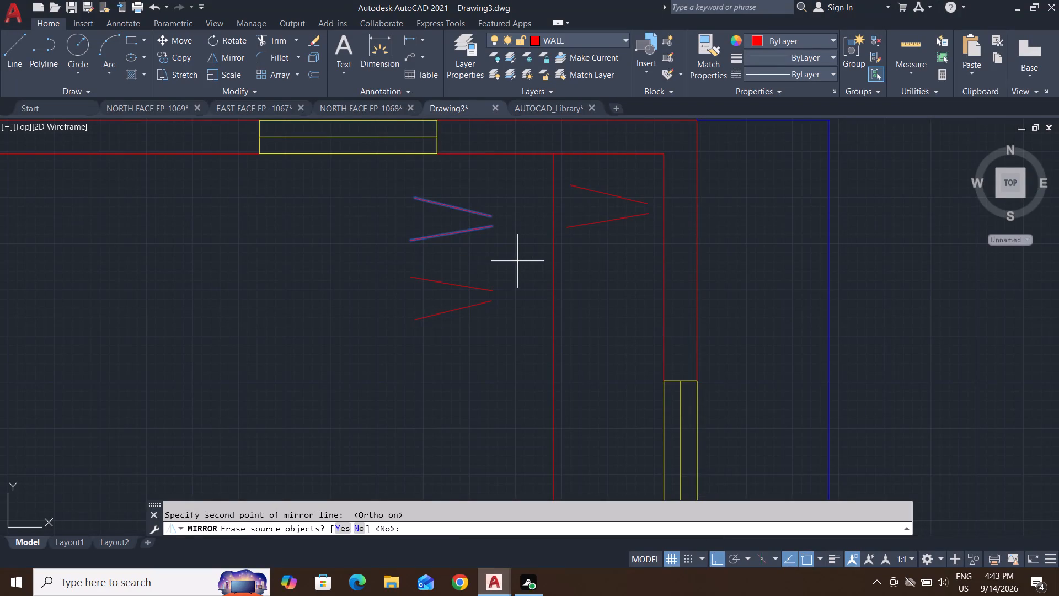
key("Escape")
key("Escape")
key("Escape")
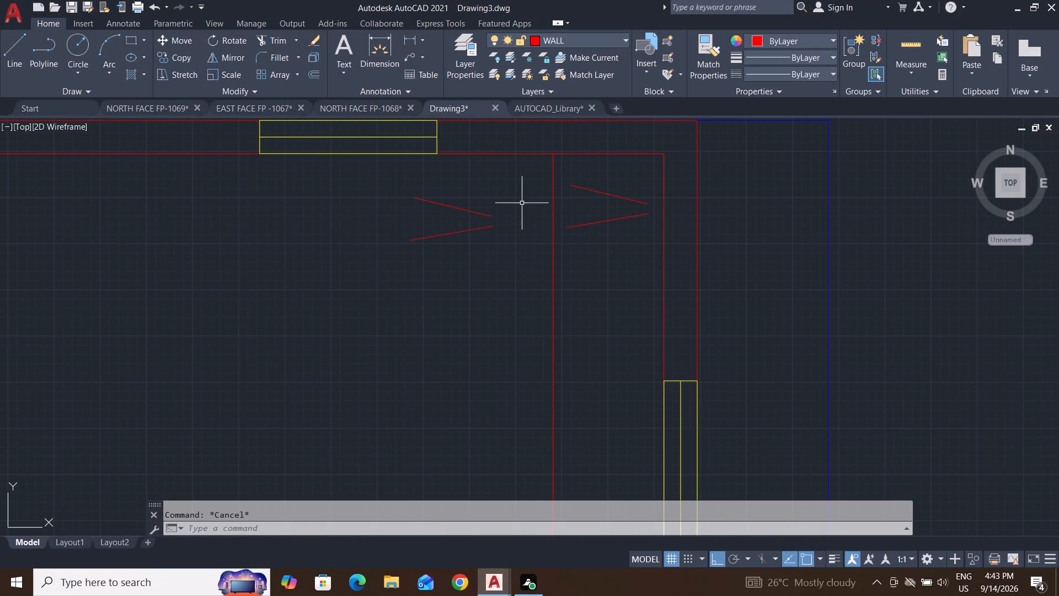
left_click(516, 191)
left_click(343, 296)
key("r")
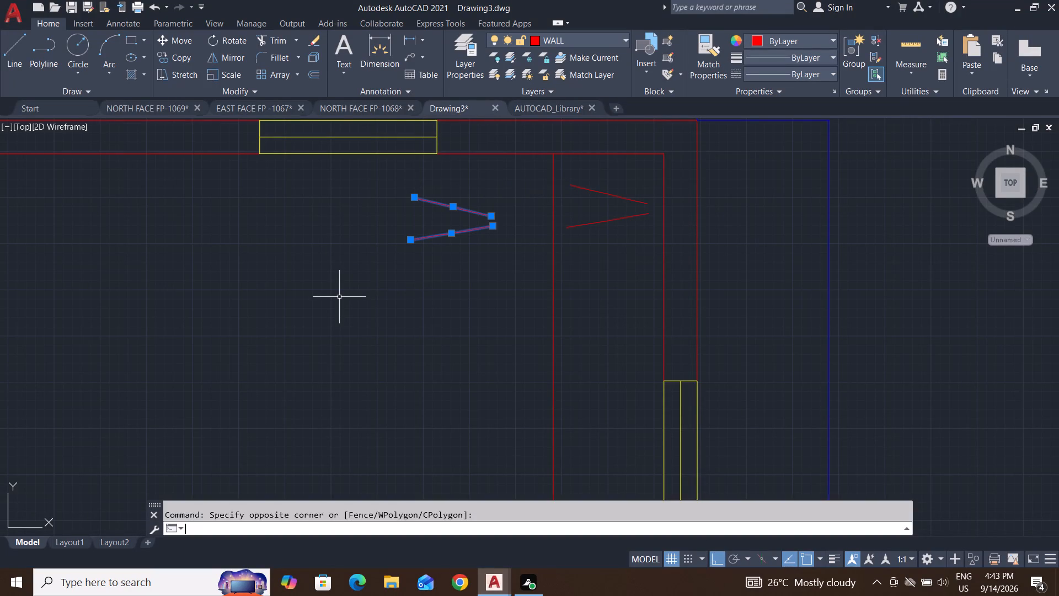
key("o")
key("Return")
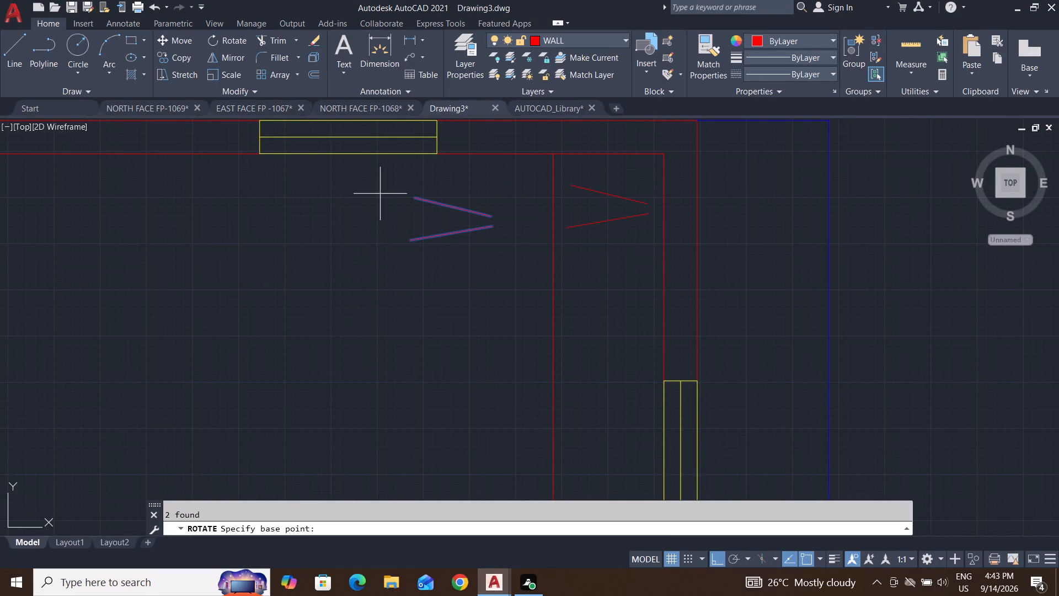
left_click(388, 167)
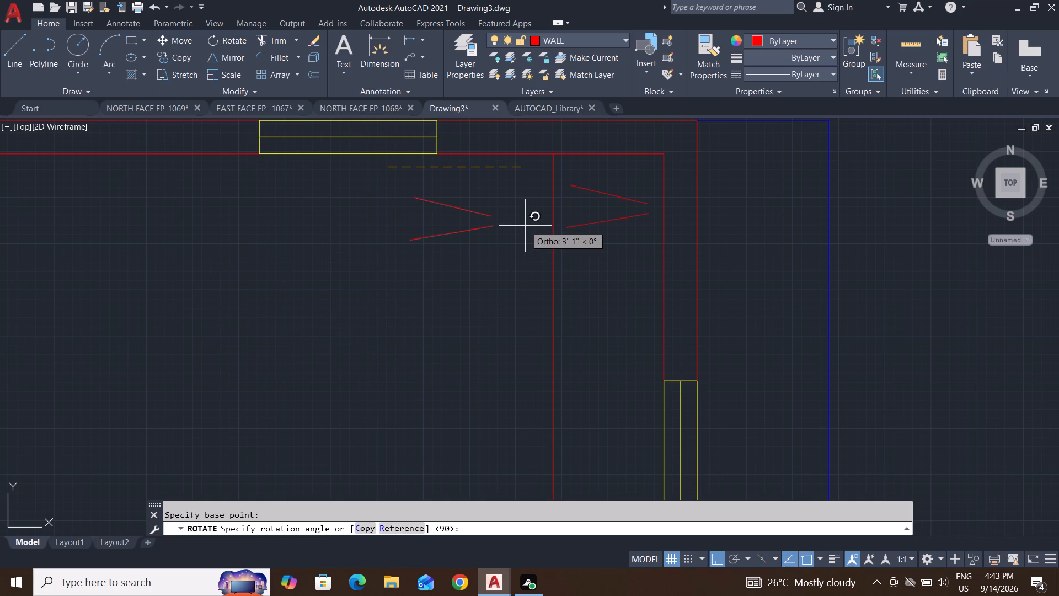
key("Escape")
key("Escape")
Mirror the copied pair of slanted lines about a vertical axis just west of them, keeping the source lines.
left_click(520, 179)
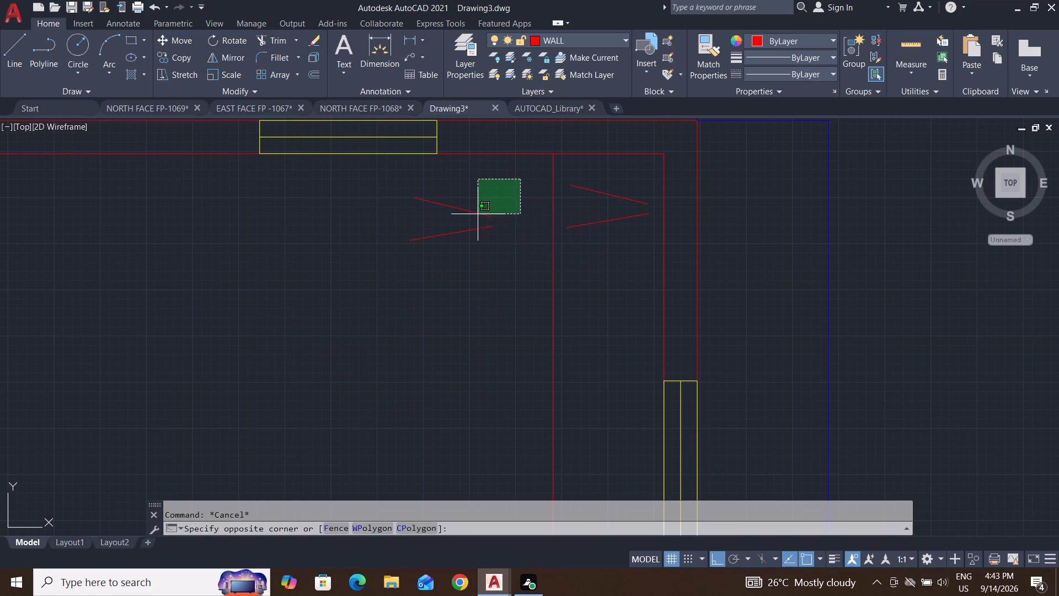
left_click(366, 285)
type("MI")
key("Return")
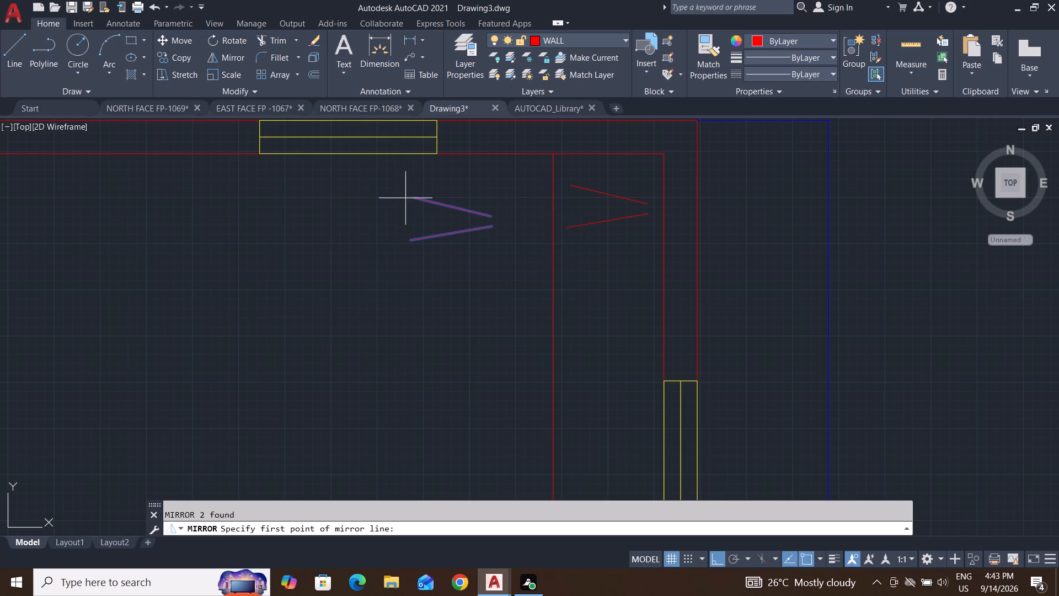
left_click(400, 177)
left_click(393, 336)
key("Return")
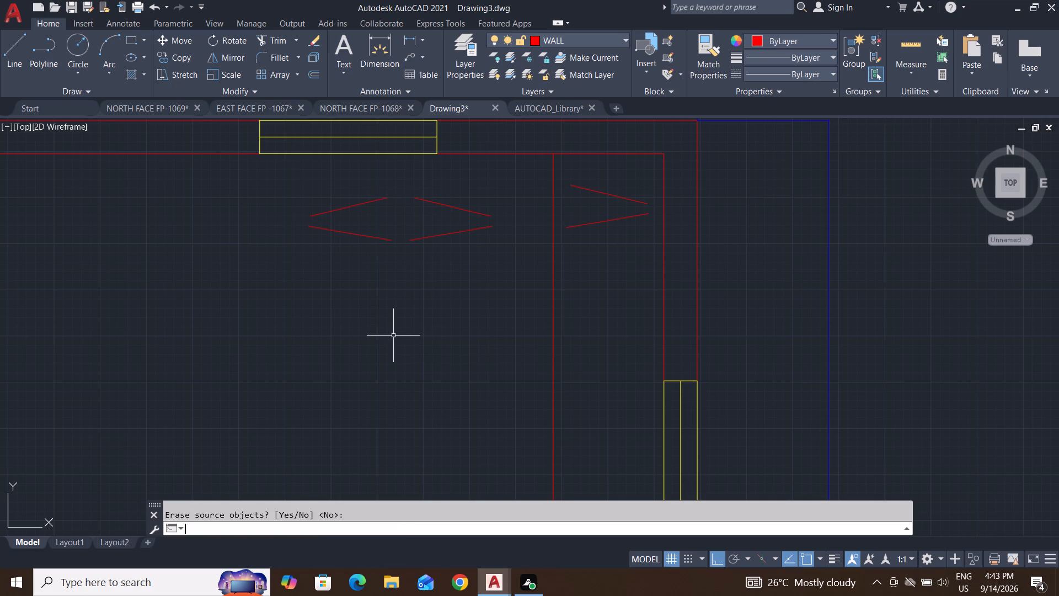
Move the mirrored pair of lines into the unit, directly below the original slanted pair, with Ortho off.
left_click(400, 185)
left_click(296, 334)
key("m")
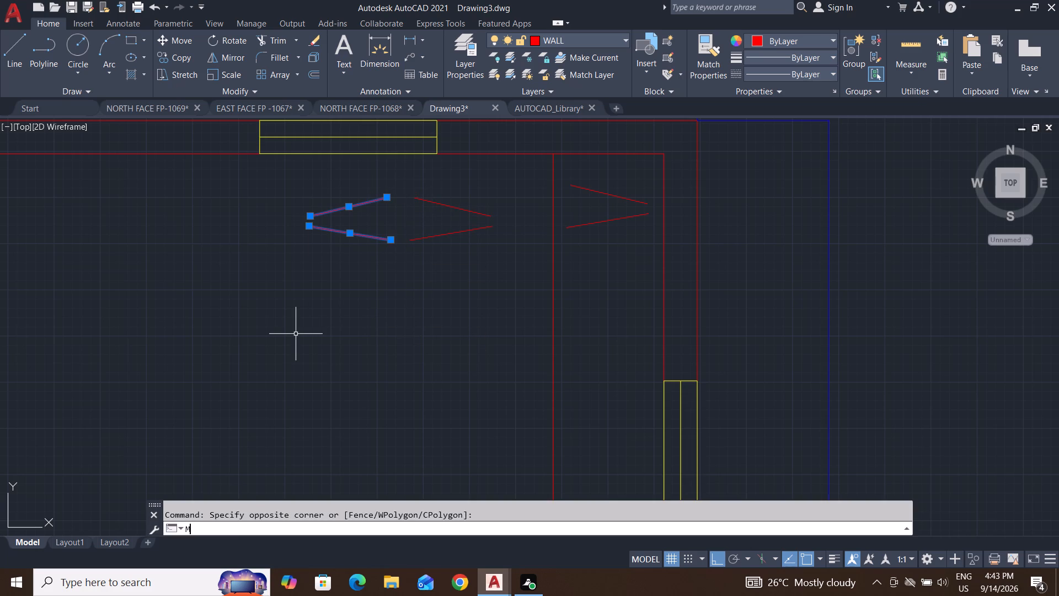
key("Return")
left_click(311, 217)
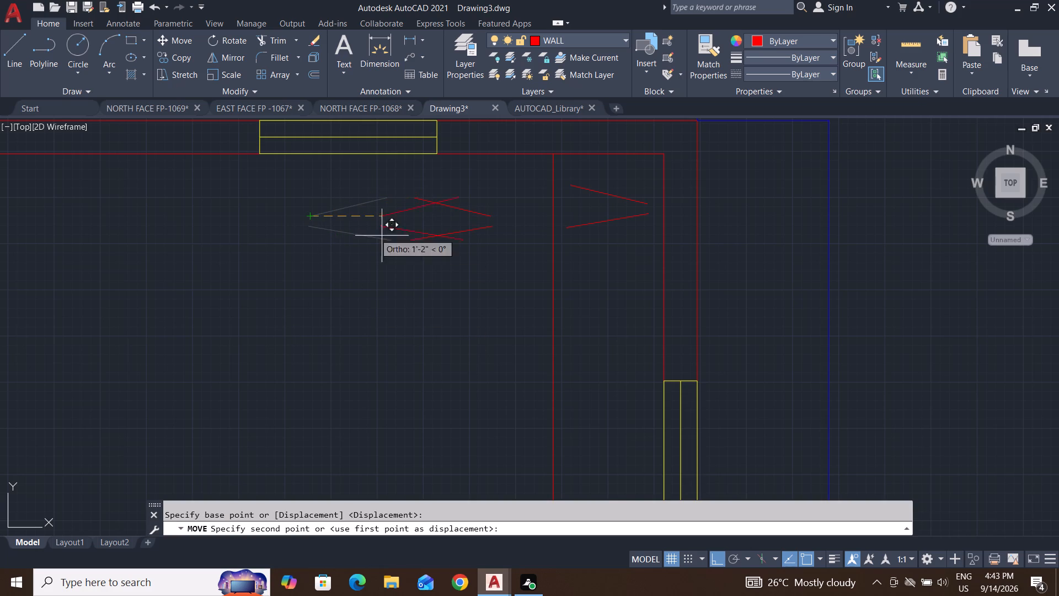
left_click(718, 560)
scroll(561, 228, "up", 1)
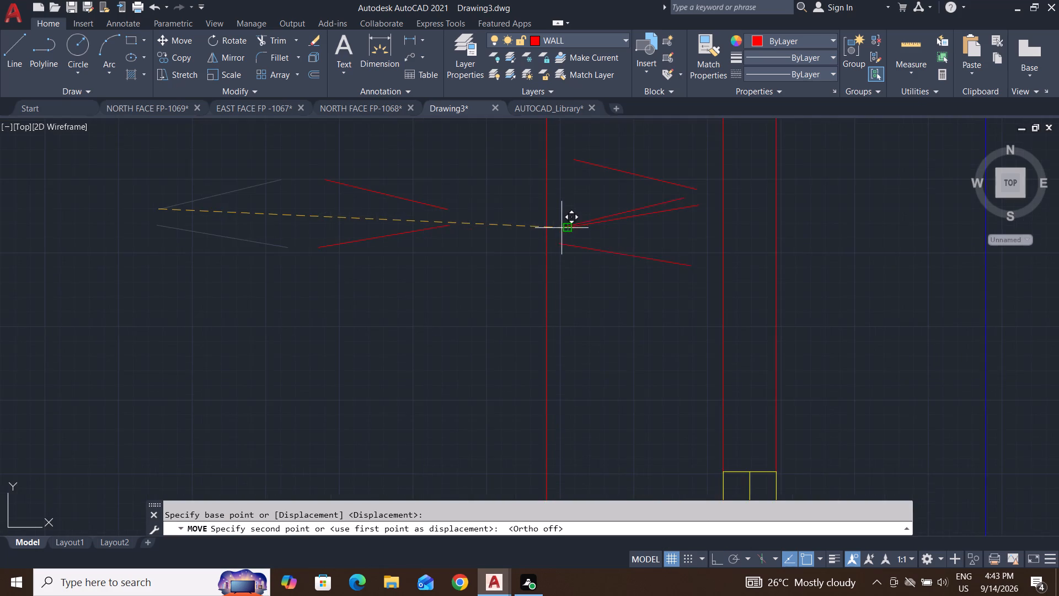
scroll(577, 242, "up", 2)
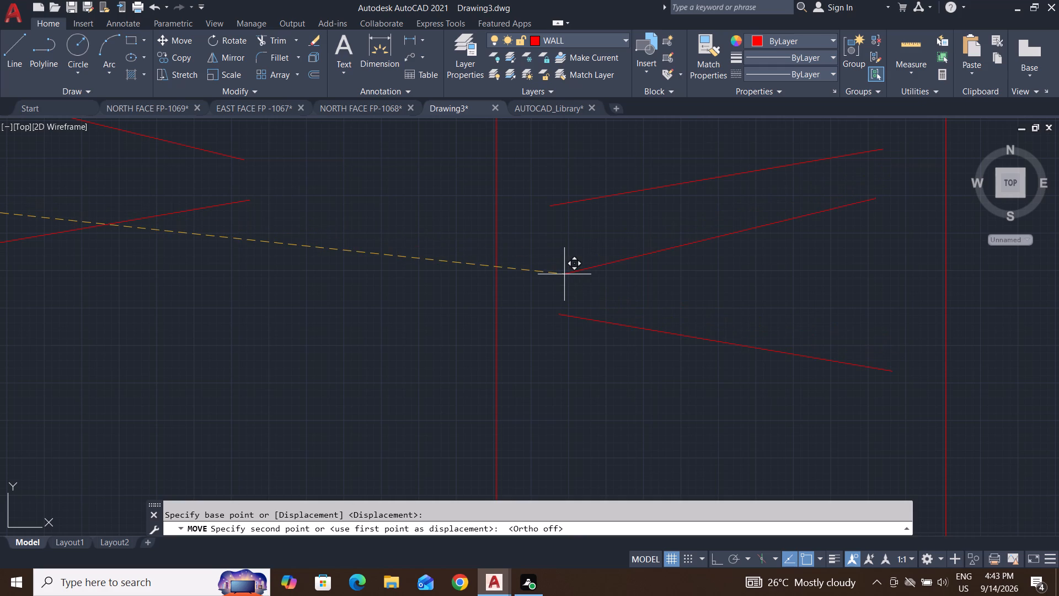
middle_click_drag(564, 274, 511, 291)
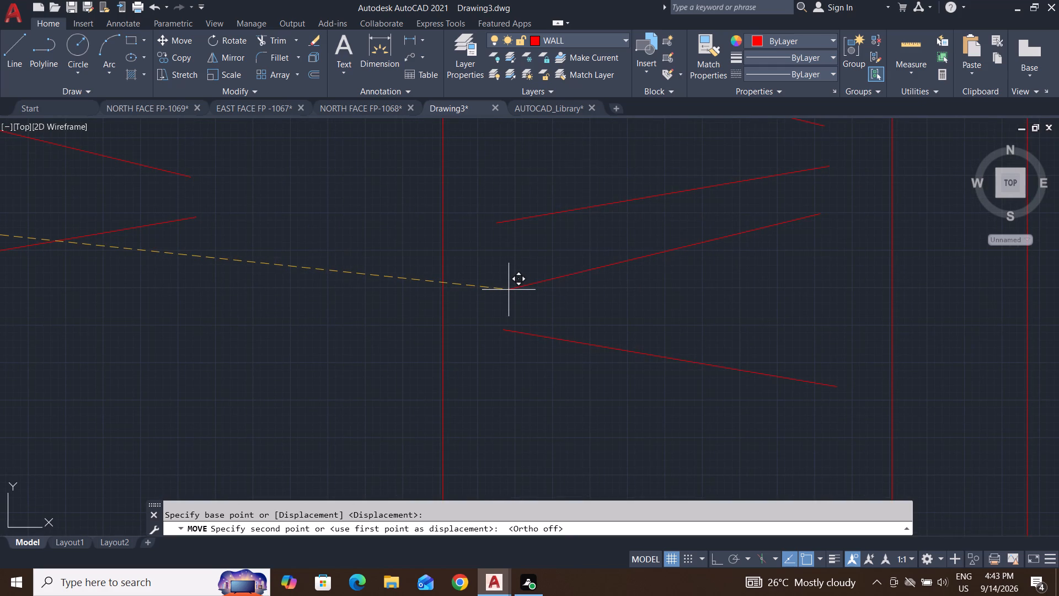
left_click(509, 290)
Erase the leftover pair of slanted lines west of the unit.
scroll(509, 290, "down", 3)
left_click_drag(456, 241, 449, 250)
left_click(283, 364)
key("Delete")
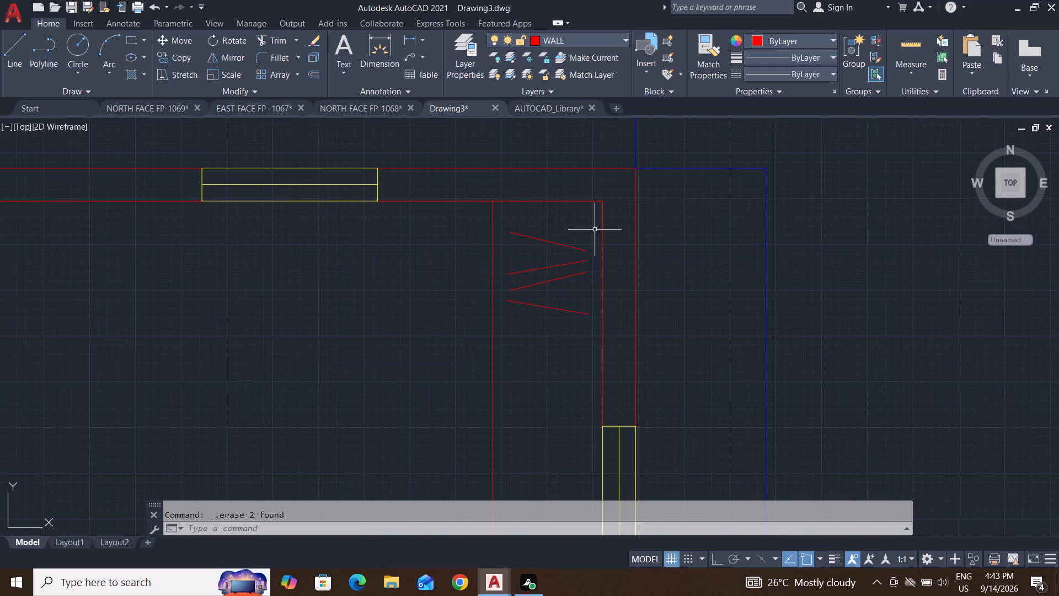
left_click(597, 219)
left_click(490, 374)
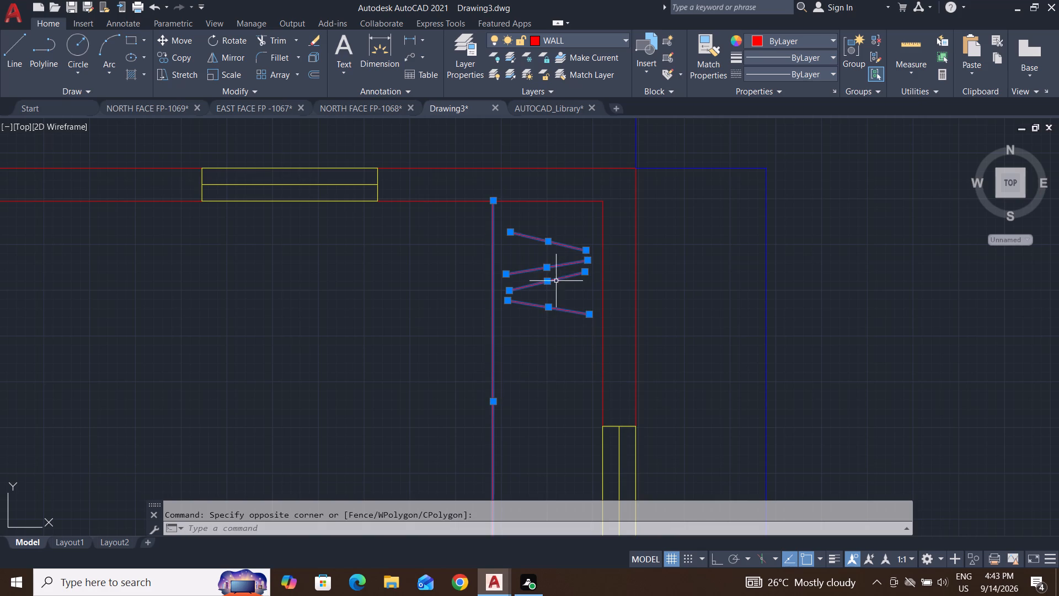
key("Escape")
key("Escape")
Copy the four slanted hanger lines straight down the unit four times with Ortho on, spacing the copies about 1'-10" apart.
left_click_drag(593, 222, 593, 230)
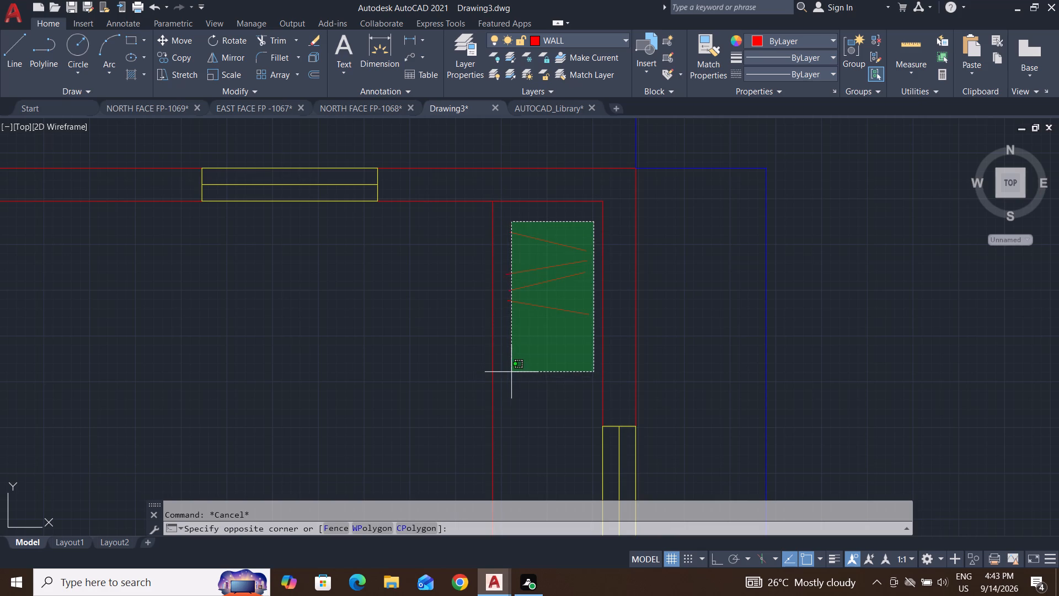
left_click(508, 370)
type("CO")
key("Return")
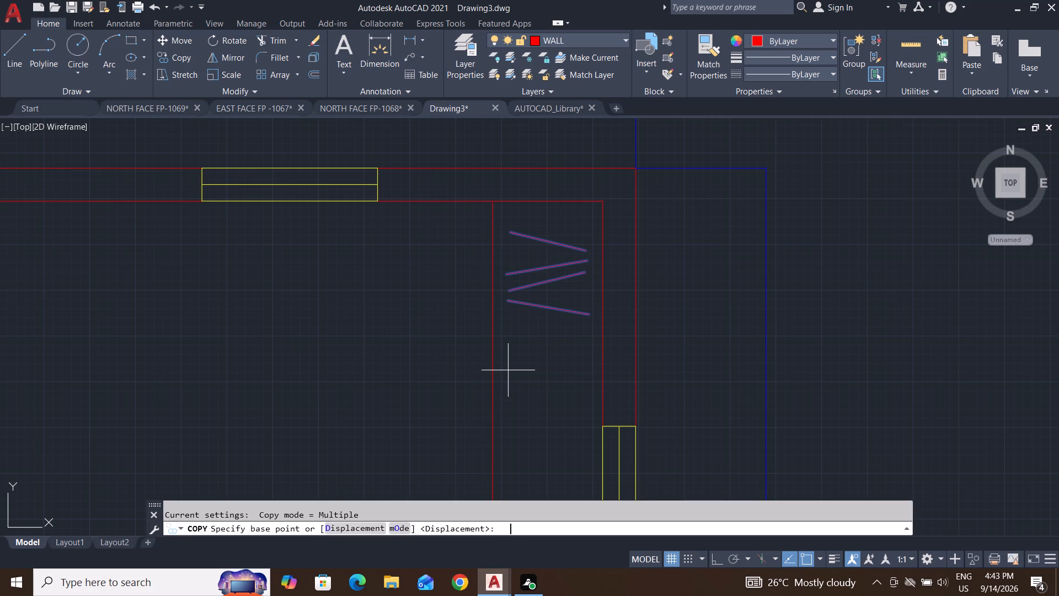
left_click(511, 233)
scroll(513, 326, "up", 2)
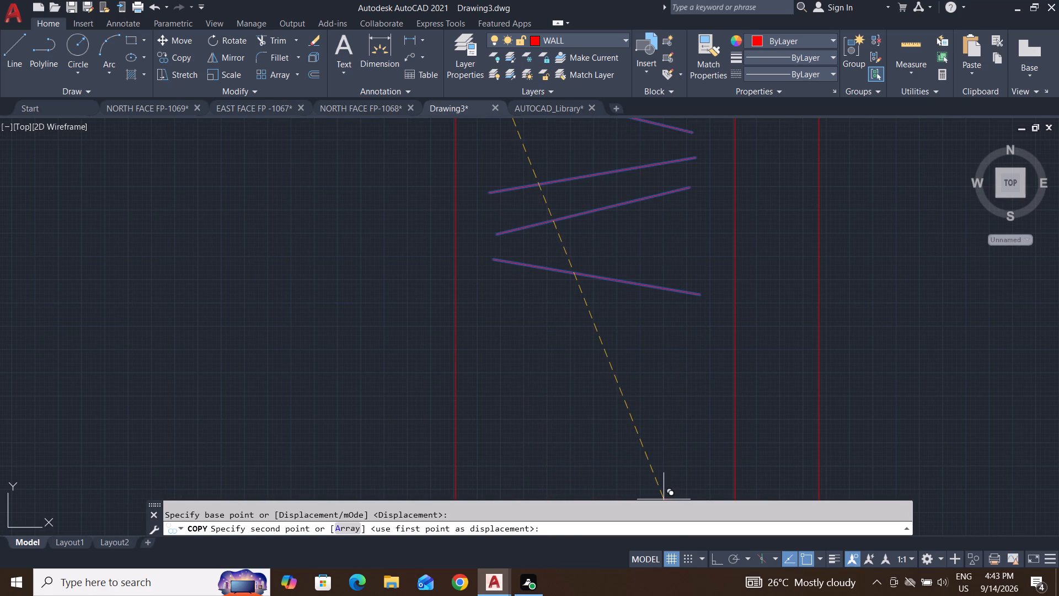
left_click(712, 560)
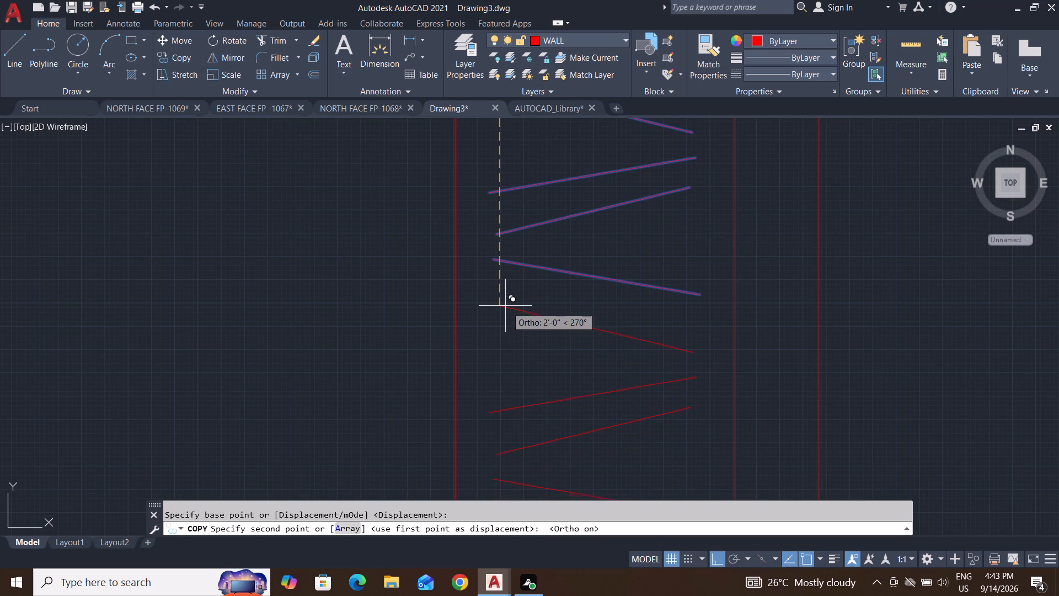
scroll(505, 296, "down", 2)
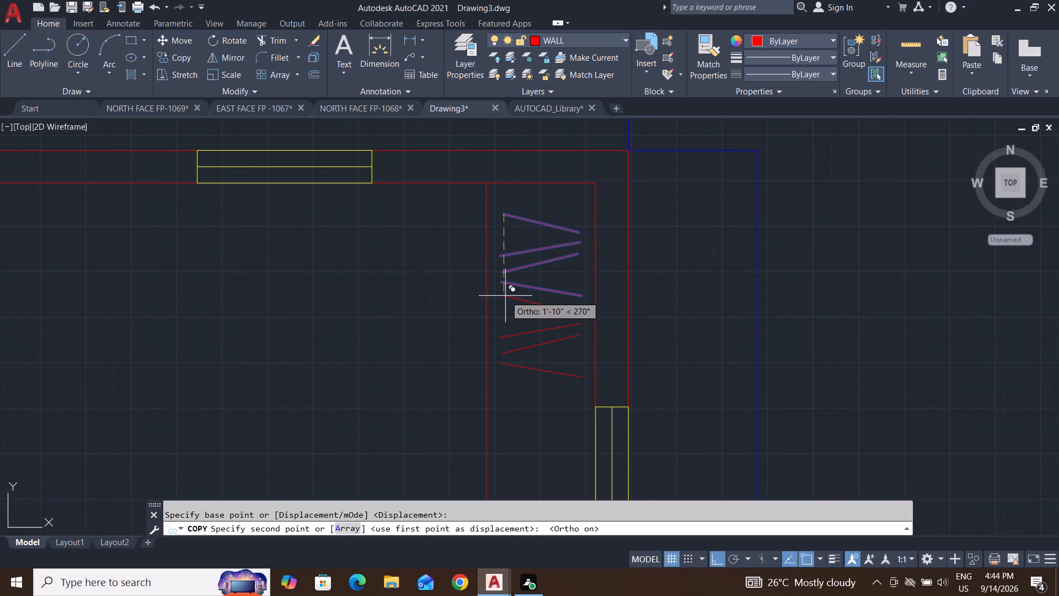
left_click(505, 296)
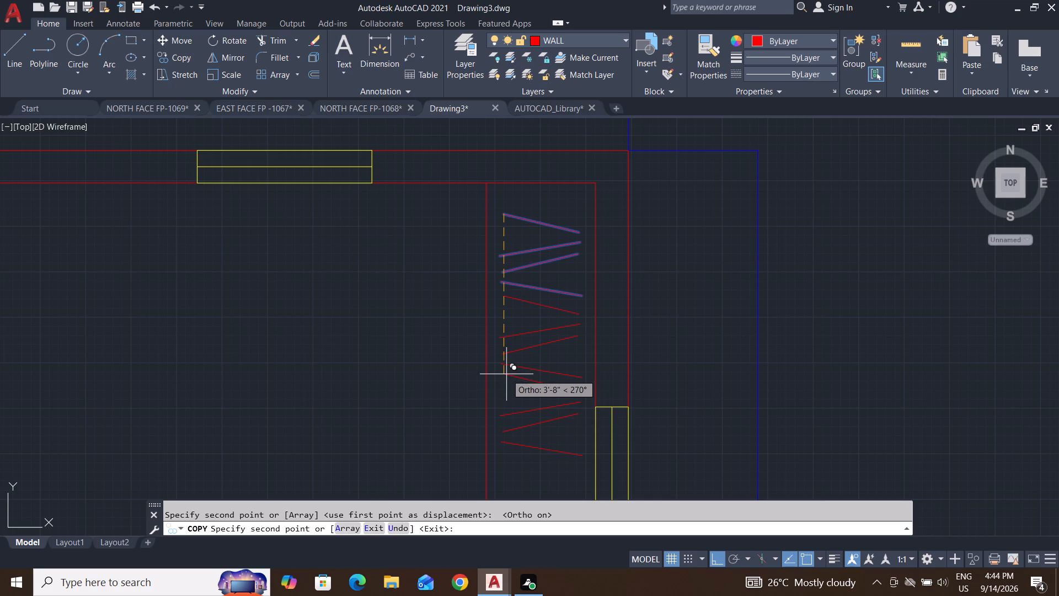
left_click(506, 374)
middle_click_drag(522, 422, 558, 288)
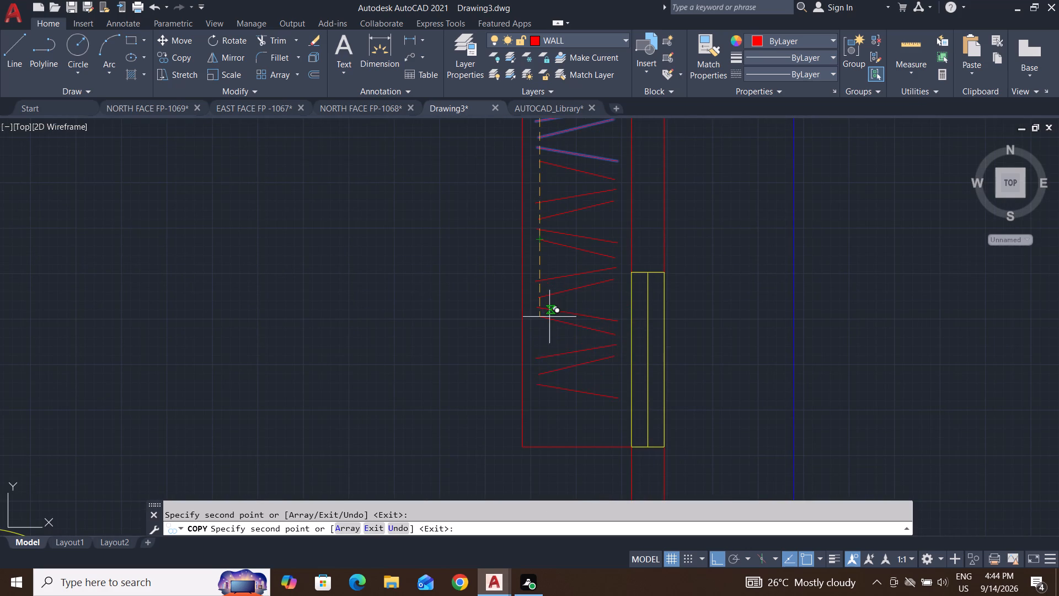
left_click(548, 324)
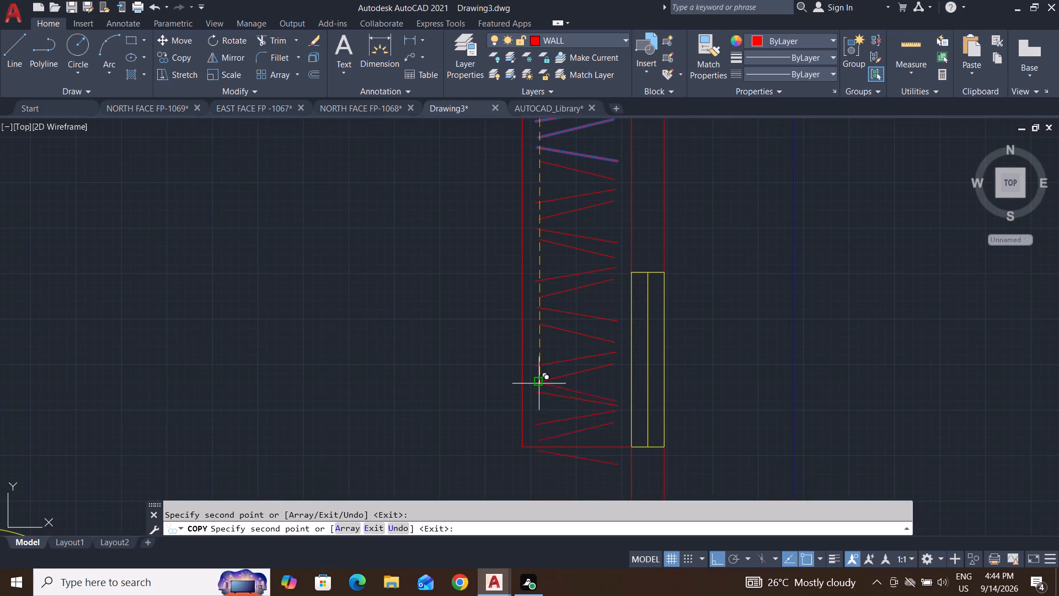
scroll(542, 401, "up", 1)
middle_click_drag(542, 401, 548, 371)
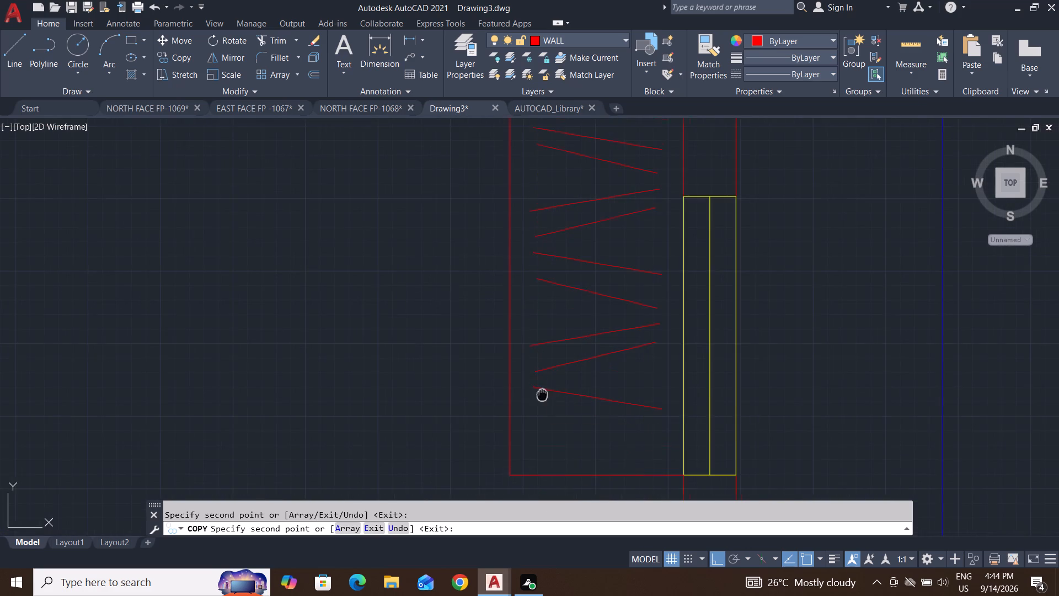
middle_click_drag(548, 371, 558, 303)
left_click(552, 311)
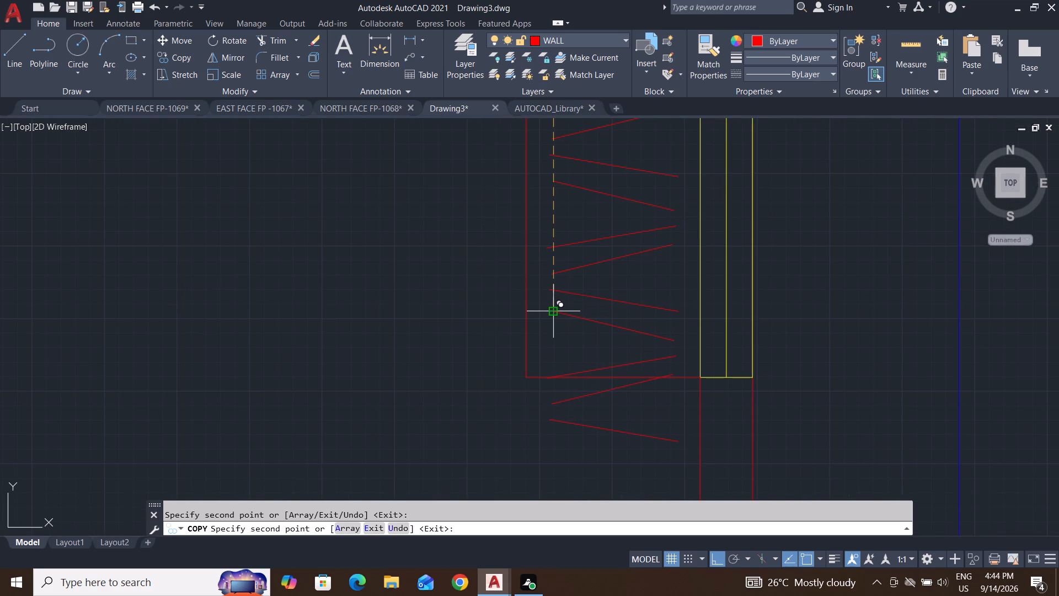
key("Escape")
key("Escape")
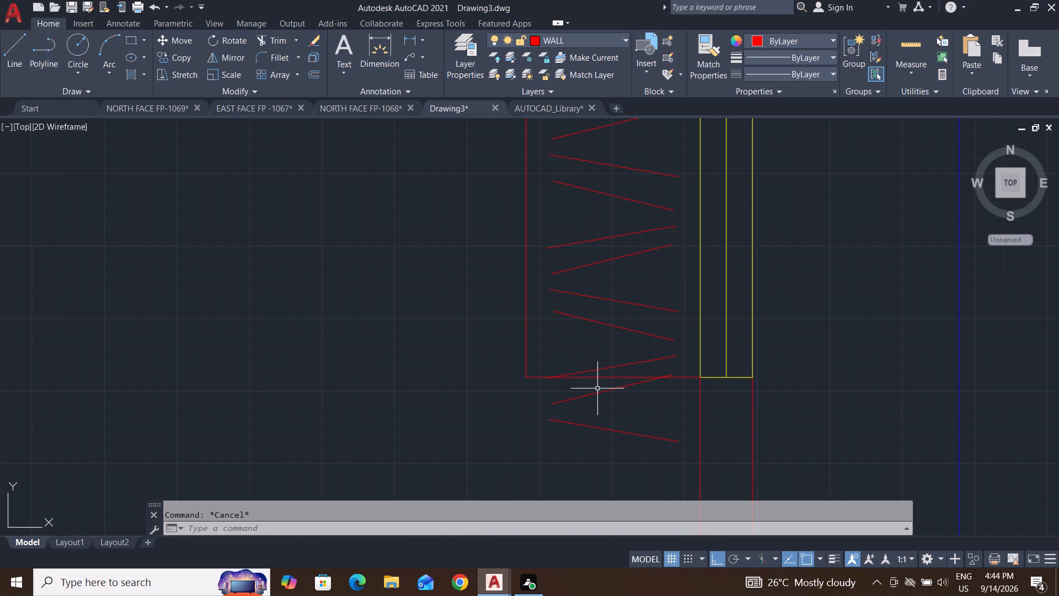
Erase the two slanted lines that extend below the unit's south edge.
left_click_drag(597, 389, 588, 395)
left_click(496, 489)
key("Delete")
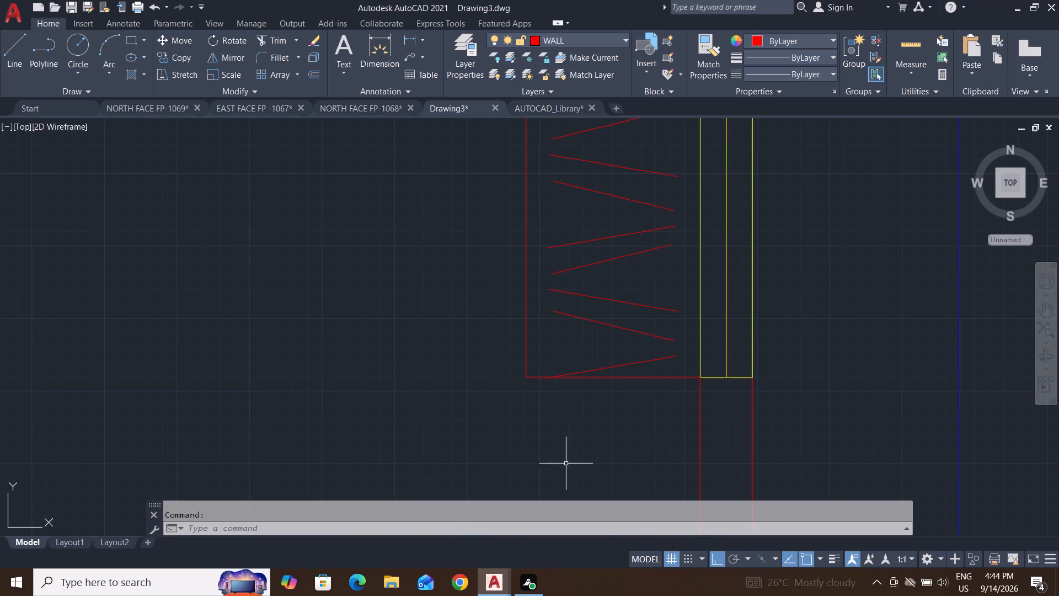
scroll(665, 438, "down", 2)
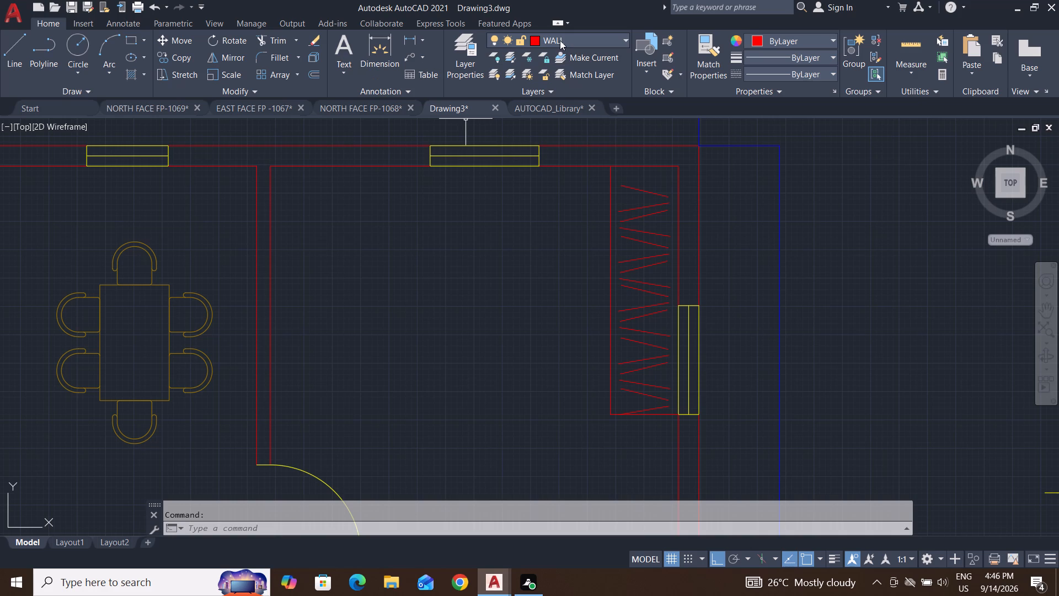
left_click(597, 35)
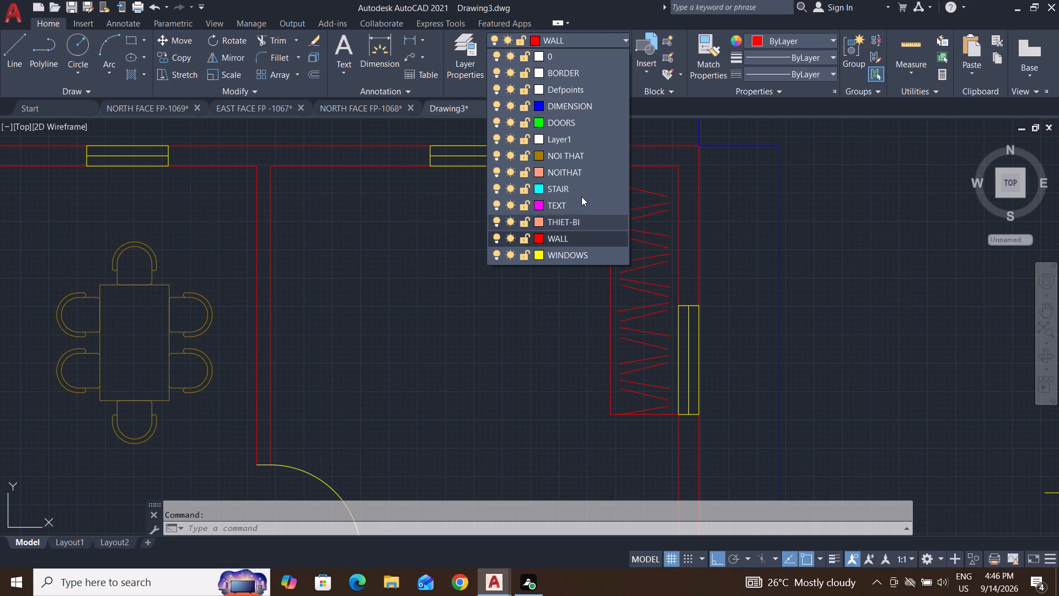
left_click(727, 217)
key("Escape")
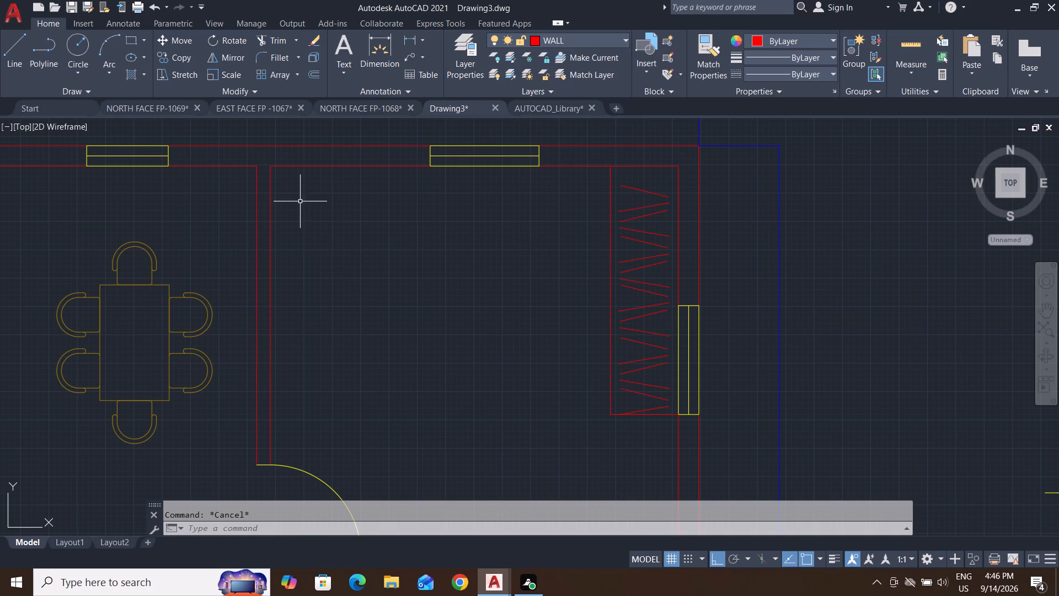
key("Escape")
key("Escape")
Create a new layer named FURNITUR with the colour yellow.
type("LA")
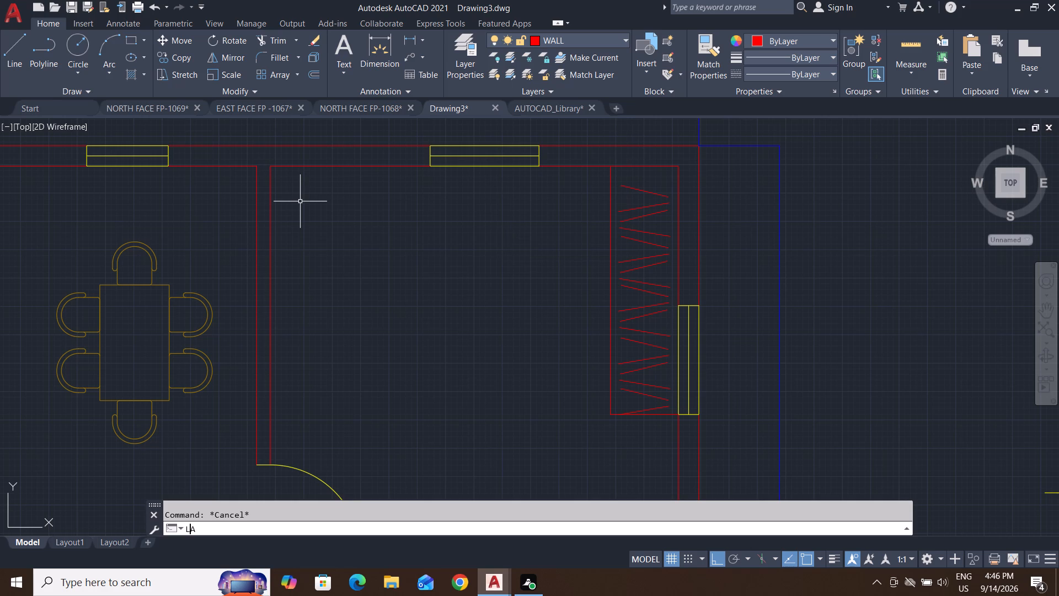
key("Return")
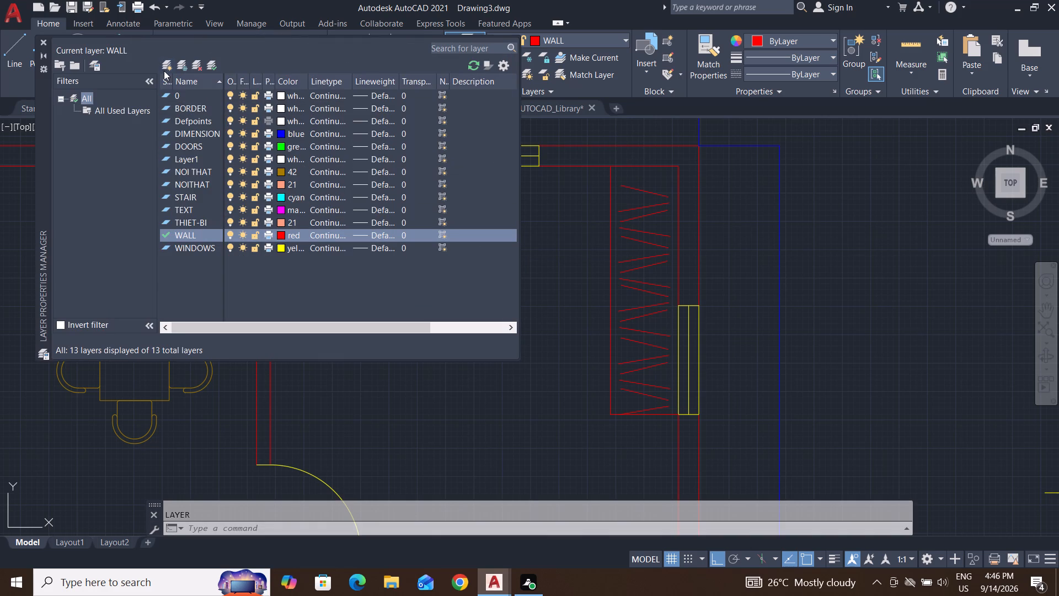
left_click(170, 62)
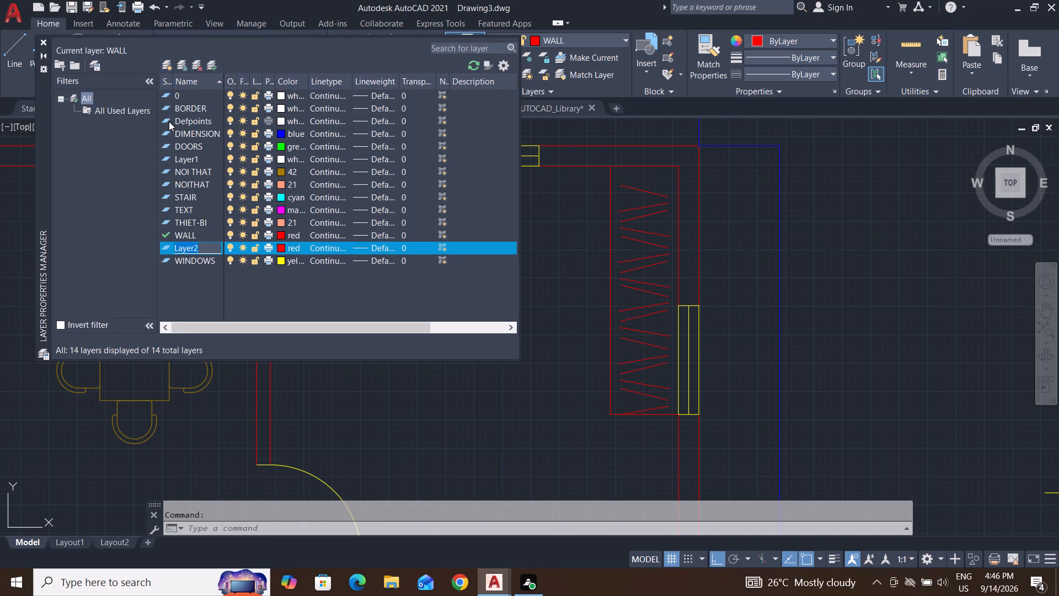
key("BackSpace")
key("BackSpace")
key("BackSpace")
type("FURNITUR")
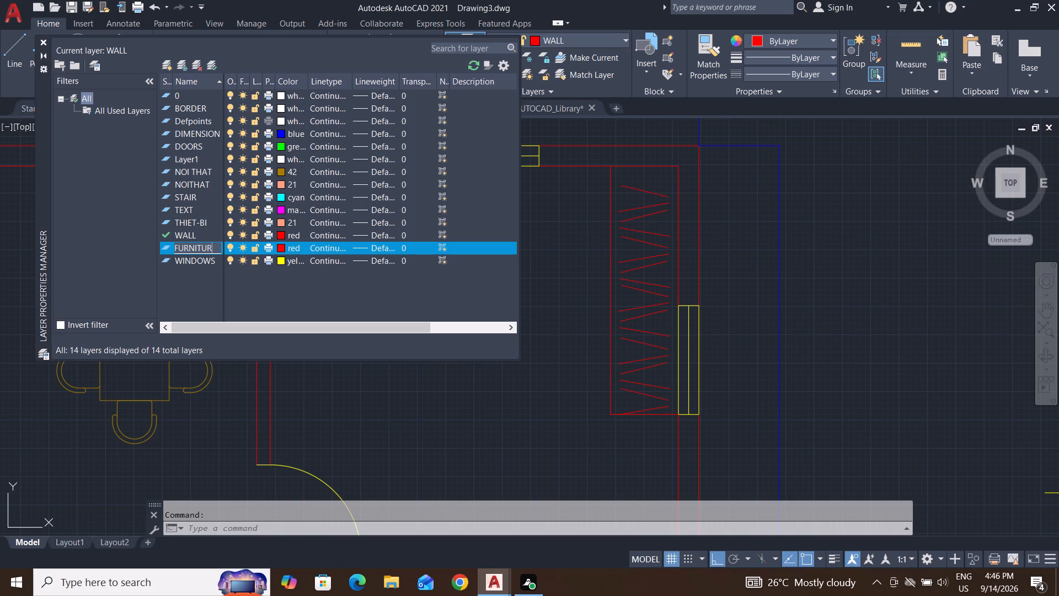
left_click(280, 248)
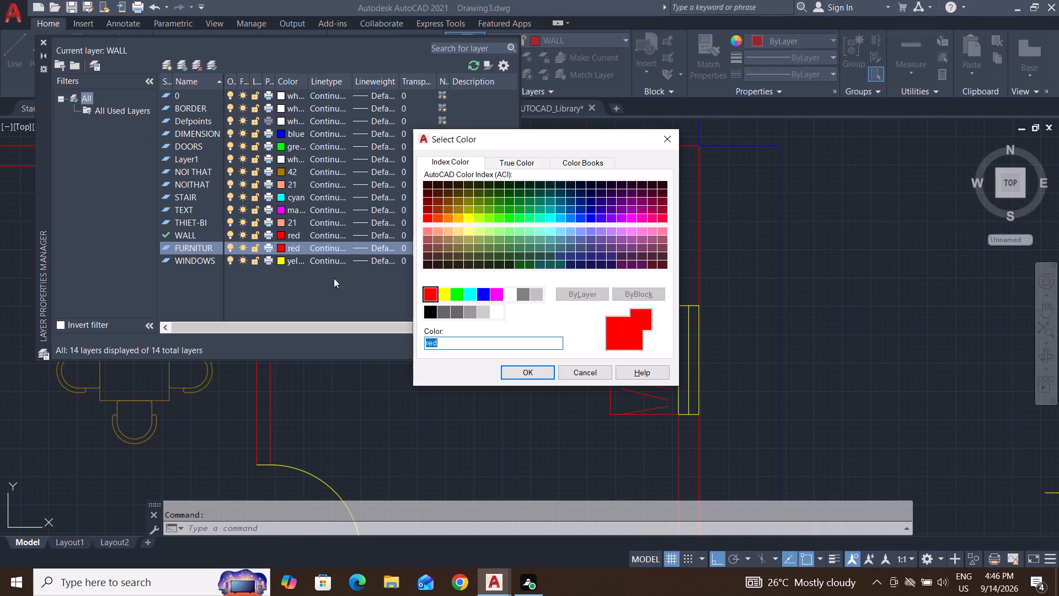
left_click(443, 296)
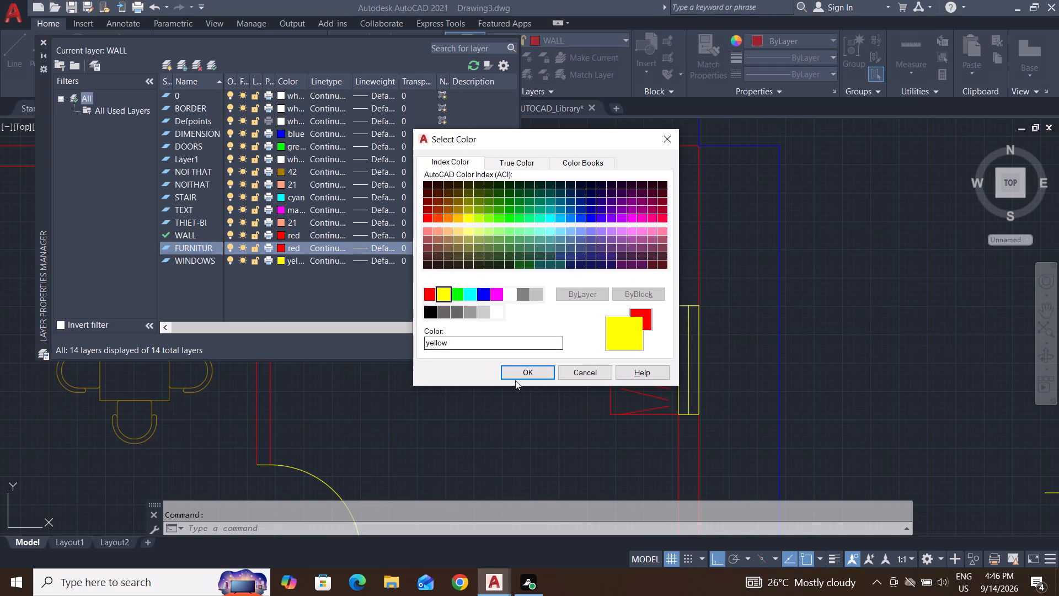
left_click(534, 371)
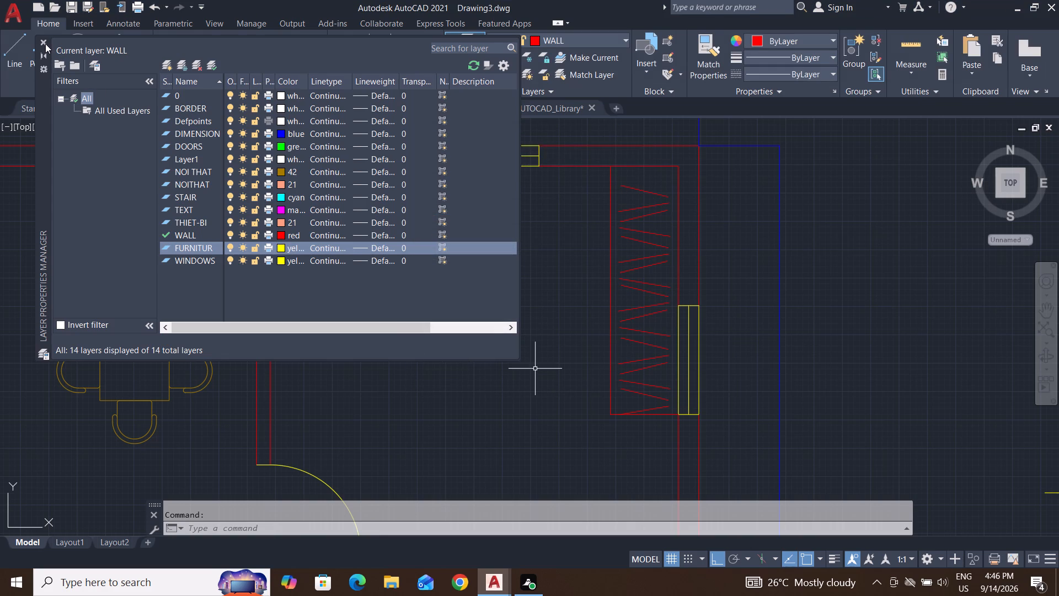
left_click(44, 43)
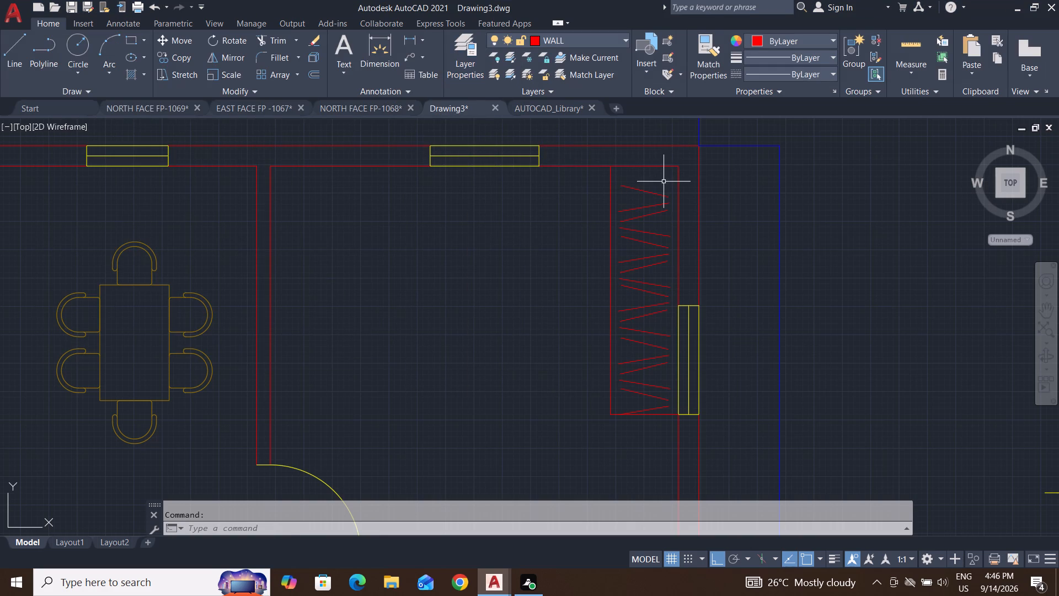
Move the unit's outline and all its slanted hanger lines to the FURNITUR layer.
left_click(664, 182)
left_click(566, 446)
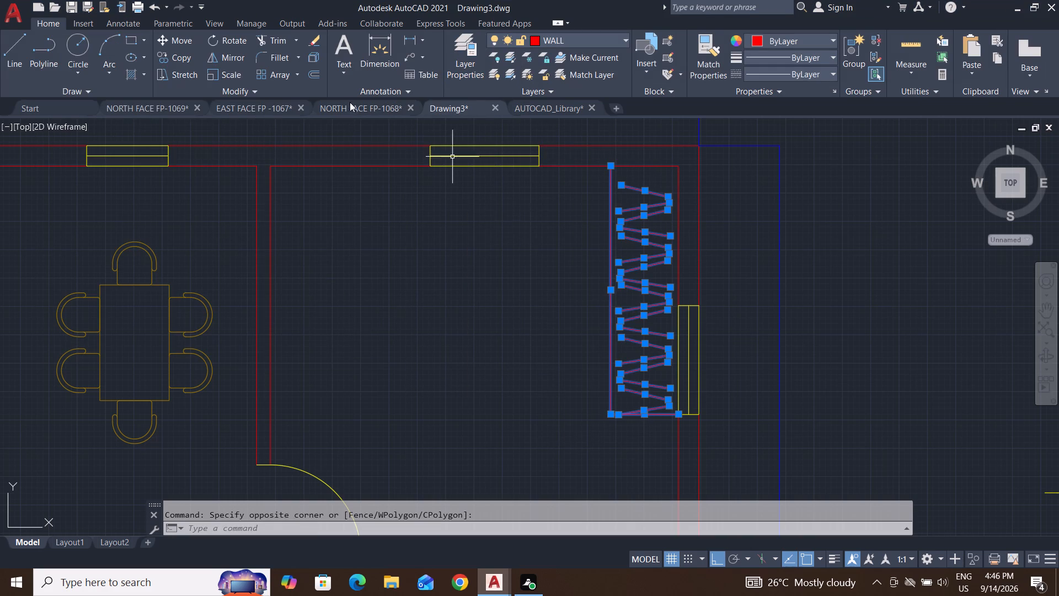
left_click(562, 38)
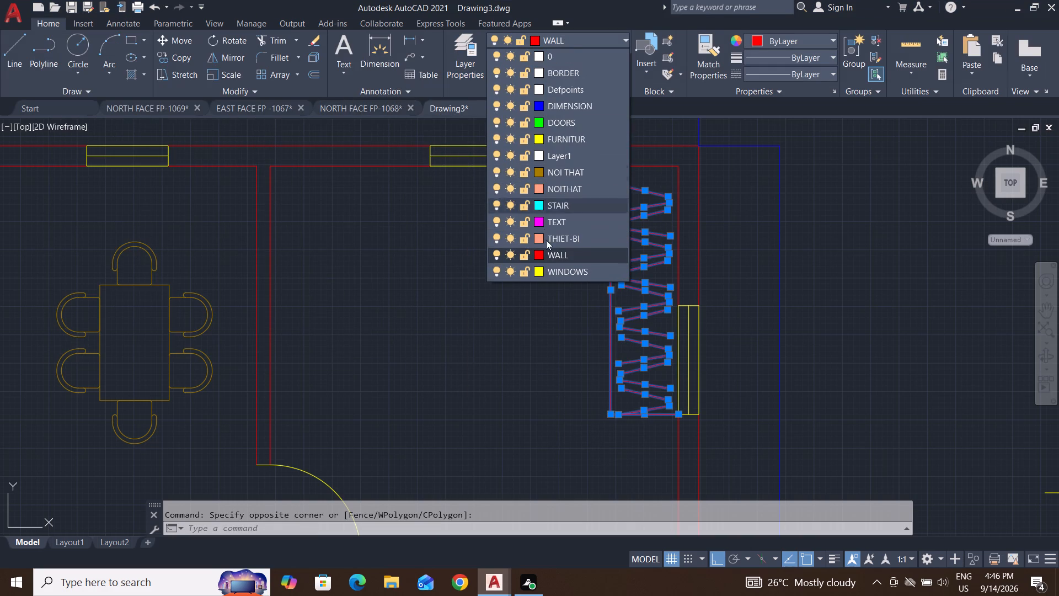
left_click(569, 141)
key("Escape")
key("Escape")
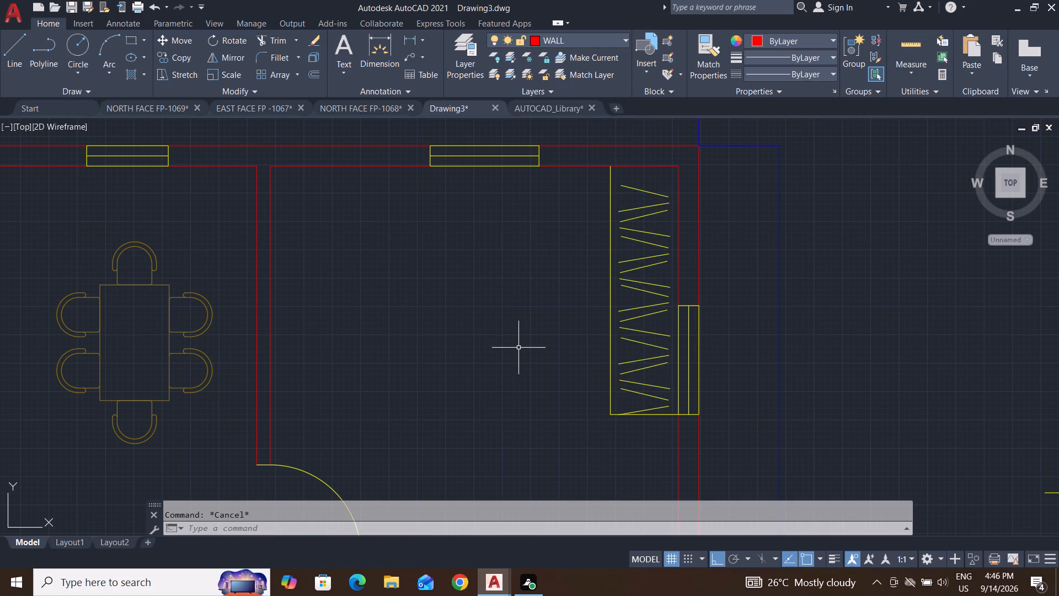
Make FURNITUR the current layer.
scroll(518, 349, "down", 3)
middle_click_drag(518, 349, 548, 302)
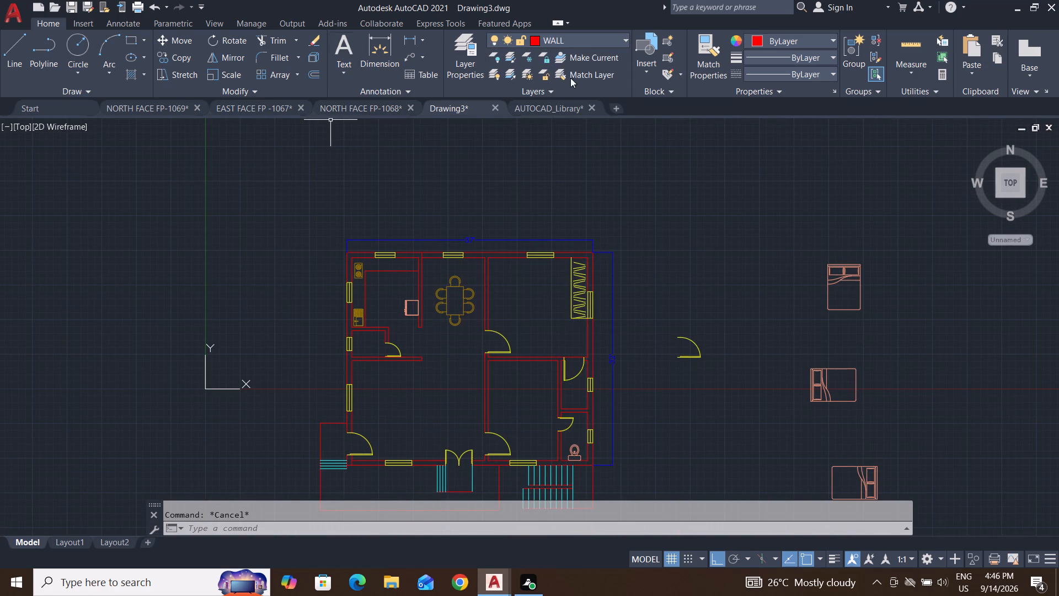
left_click(608, 47)
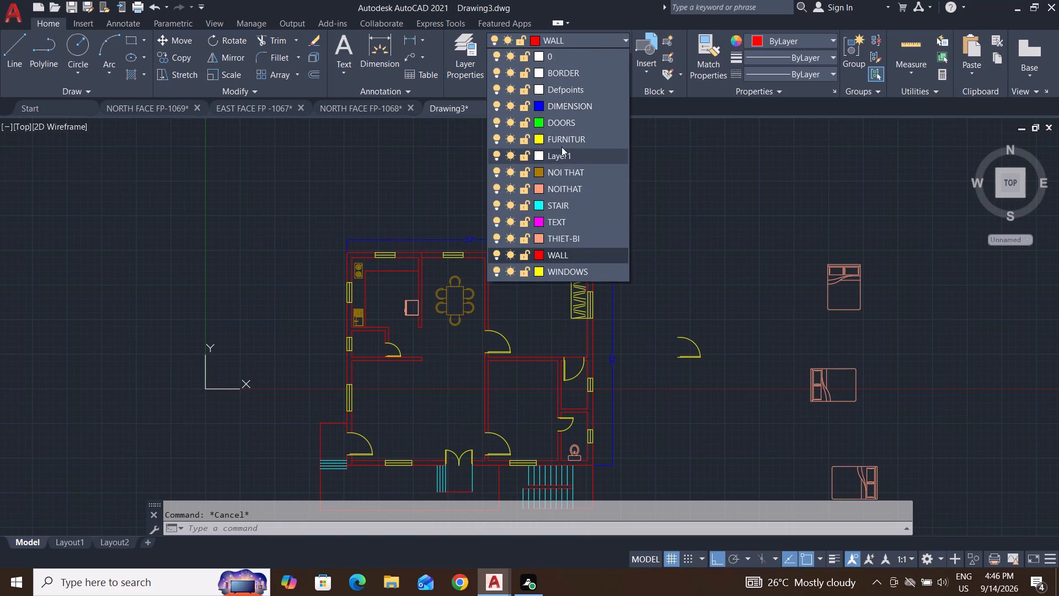
left_click(561, 141)
Draw a vertical line through the hanger lines from the midpoint of the unit's south edge up to the north wall.
left_click(18, 45)
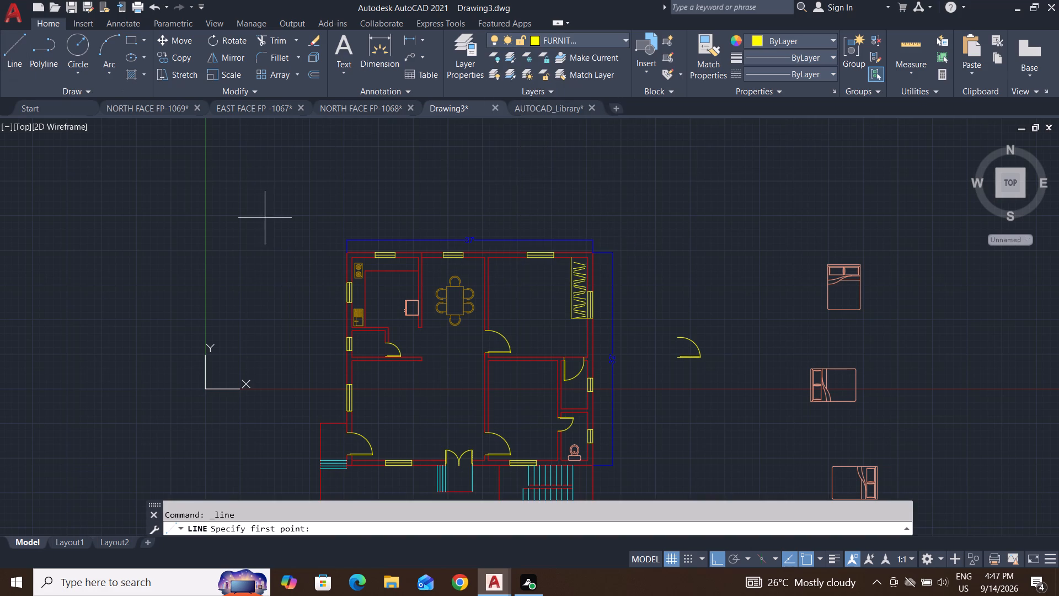
scroll(581, 265, "up", 3)
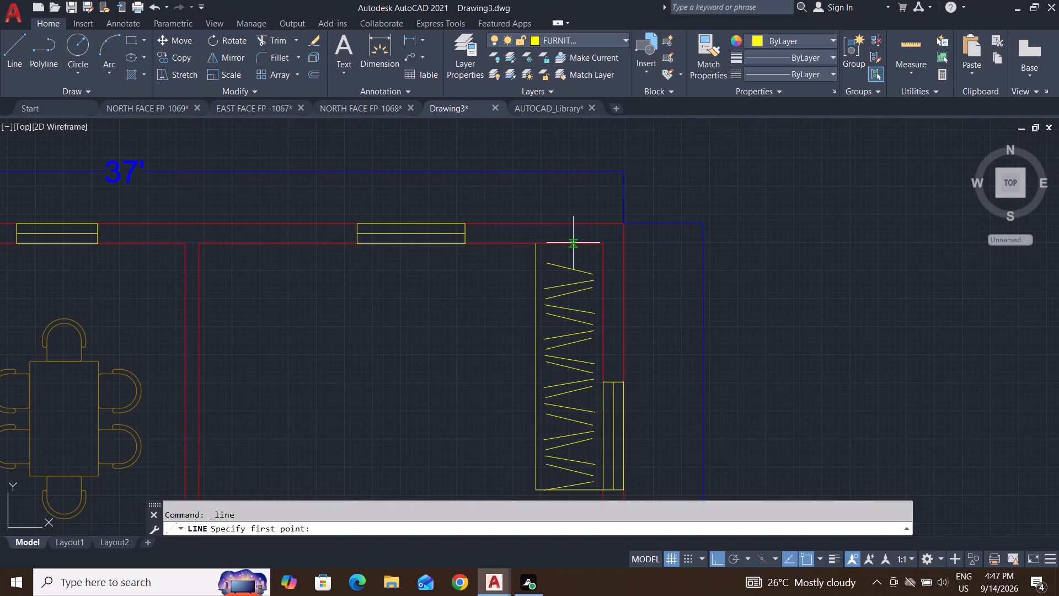
scroll(600, 431, "down", 1)
middle_click_drag(600, 431, 586, 393)
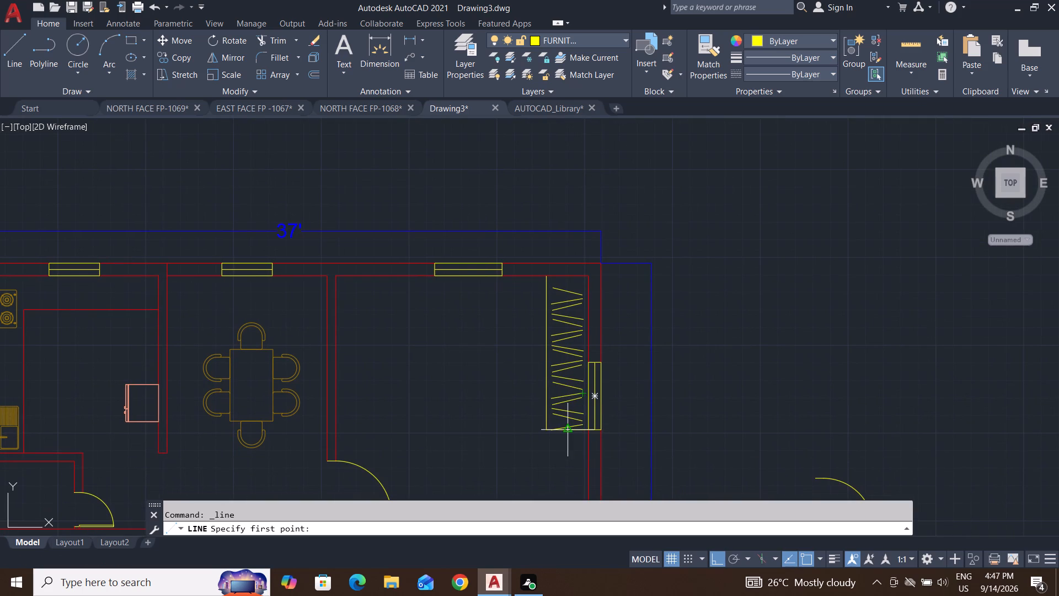
left_click(571, 430)
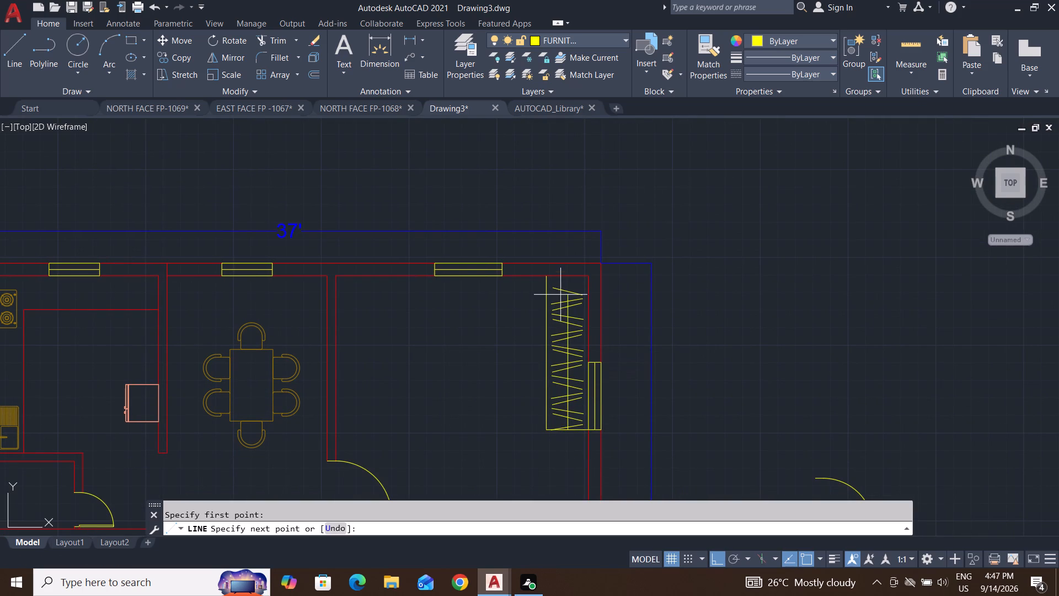
left_click(566, 273)
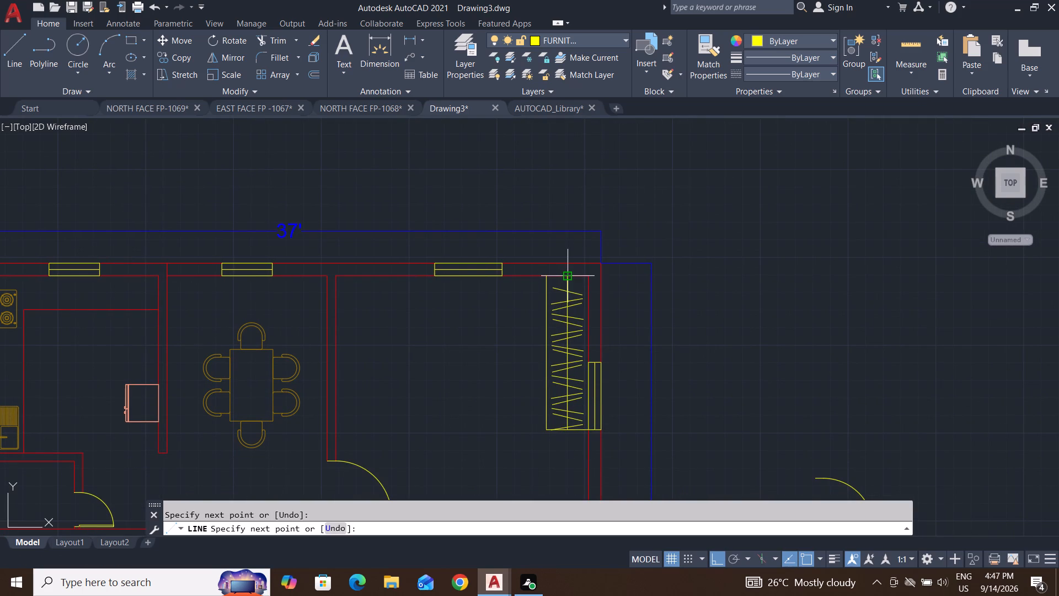
key("Escape")
key("Escape")
middle_click_drag(575, 280, 600, 155)
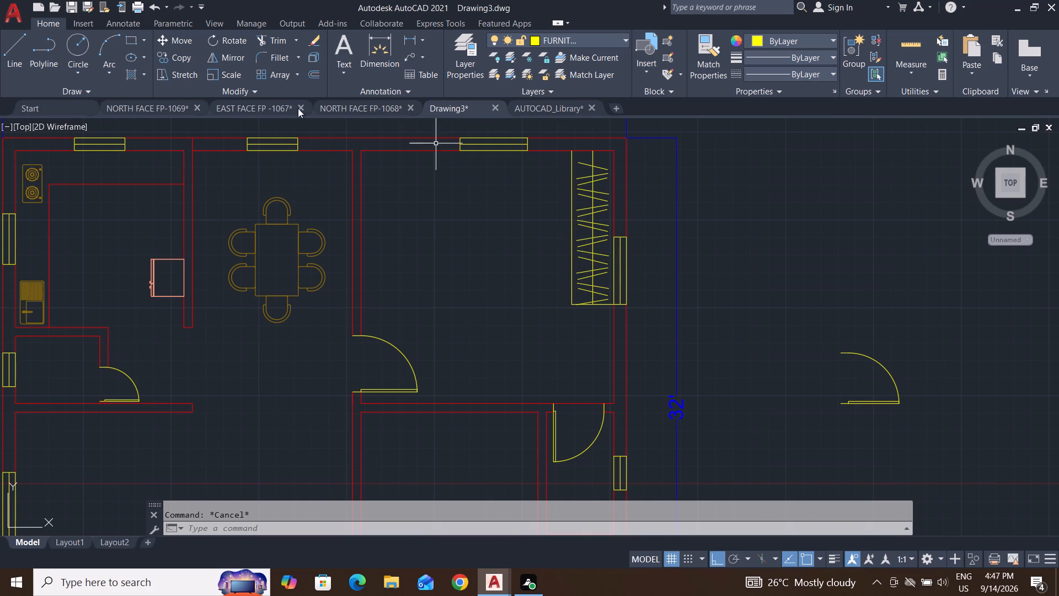
Erase the spare door and the three bed blocks lying east of the floor plan.
key("Escape")
key("Escape")
key("Escape")
scroll(501, 300, "down", 3)
left_click(804, 192)
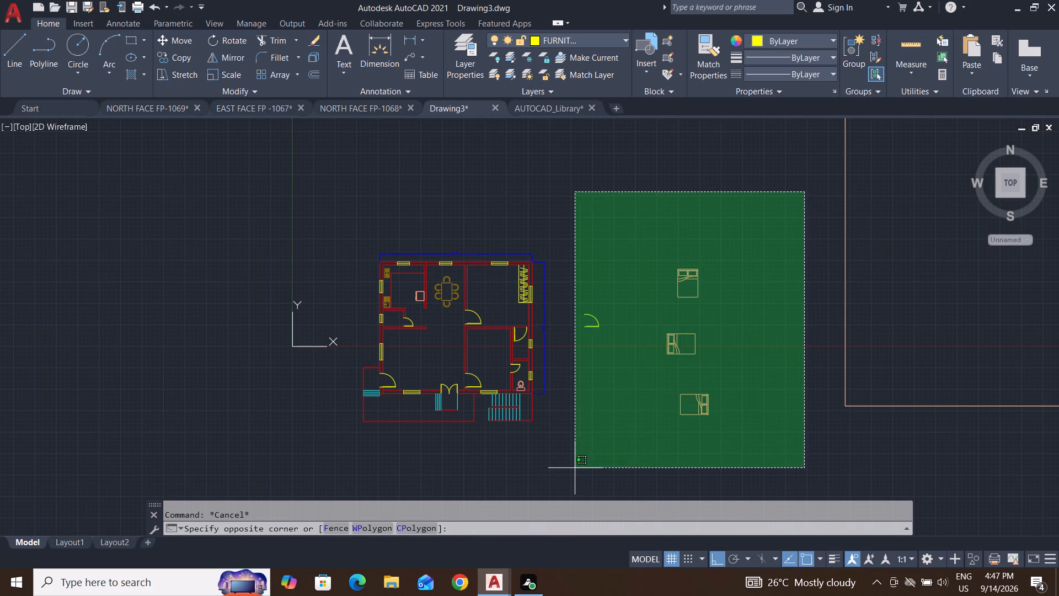
left_click(574, 468)
key("Delete")
Erase the oversized rectangular block standing far east of the floor plan.
scroll(609, 384, "down", 3)
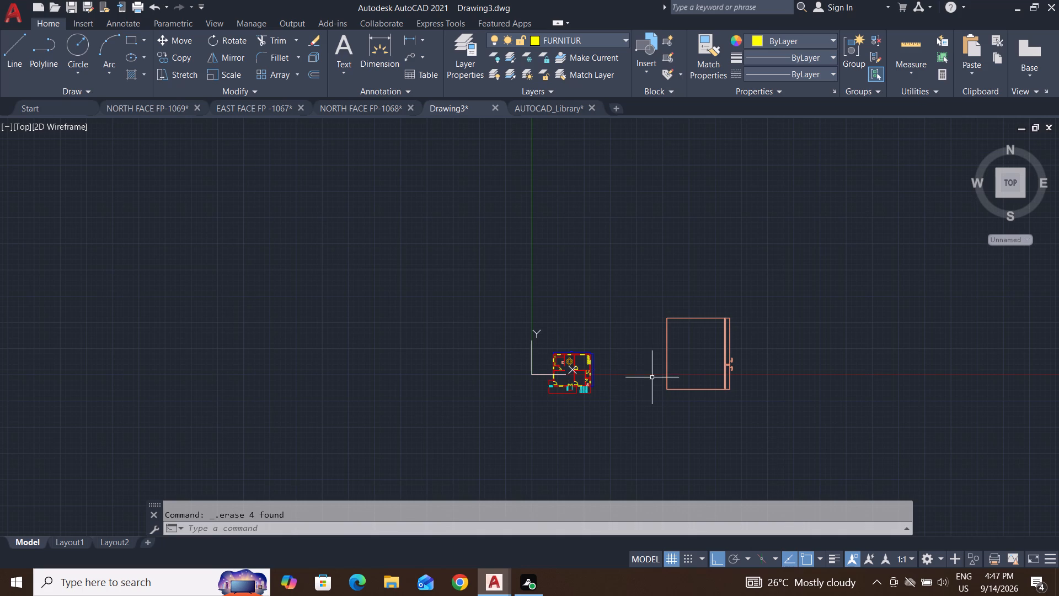
left_click(784, 269)
left_click(659, 419)
key("Delete")
scroll(601, 392, "up", 3)
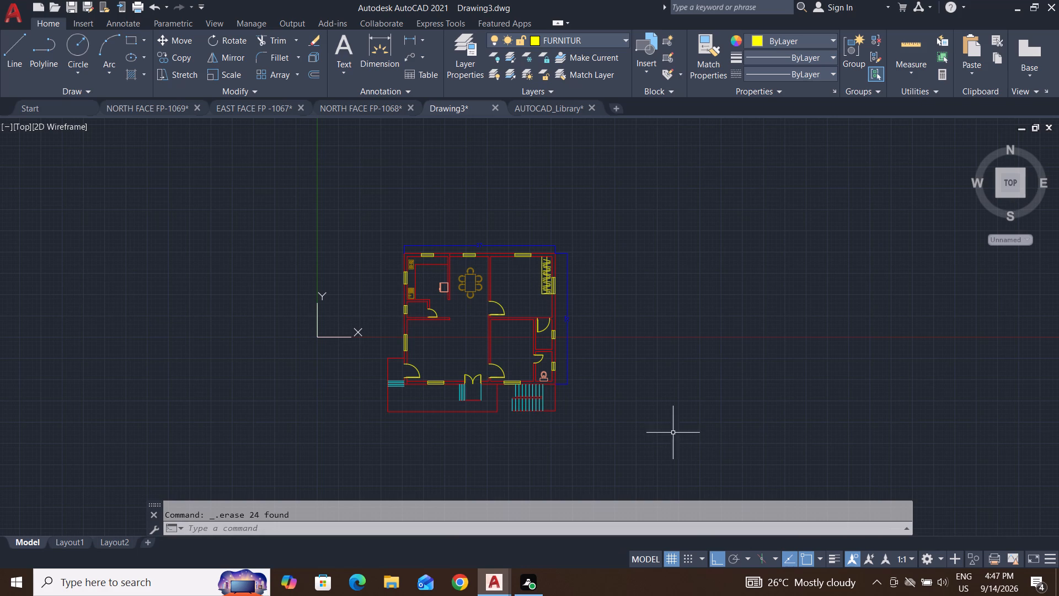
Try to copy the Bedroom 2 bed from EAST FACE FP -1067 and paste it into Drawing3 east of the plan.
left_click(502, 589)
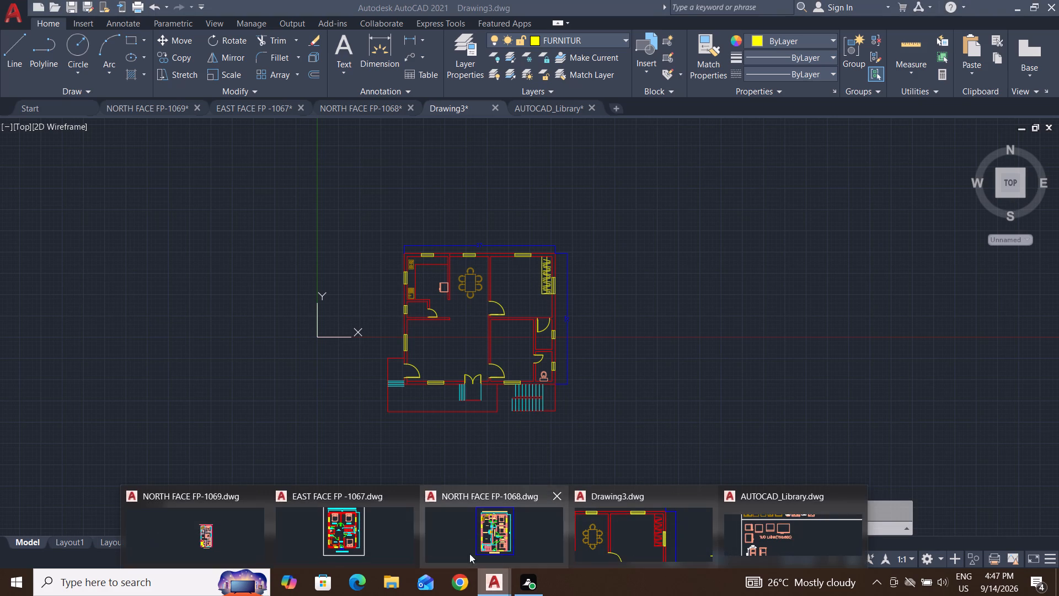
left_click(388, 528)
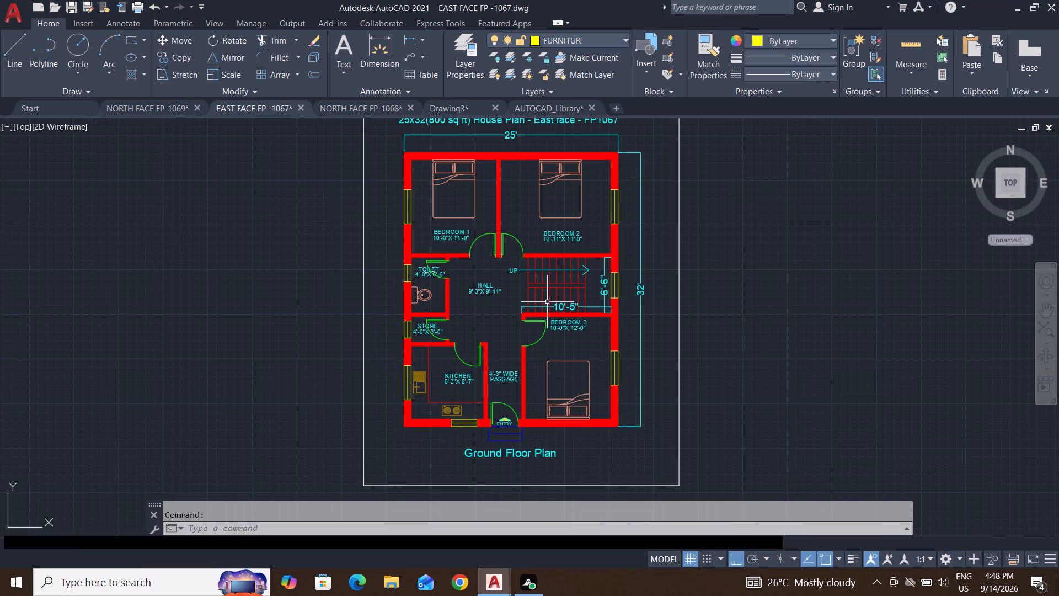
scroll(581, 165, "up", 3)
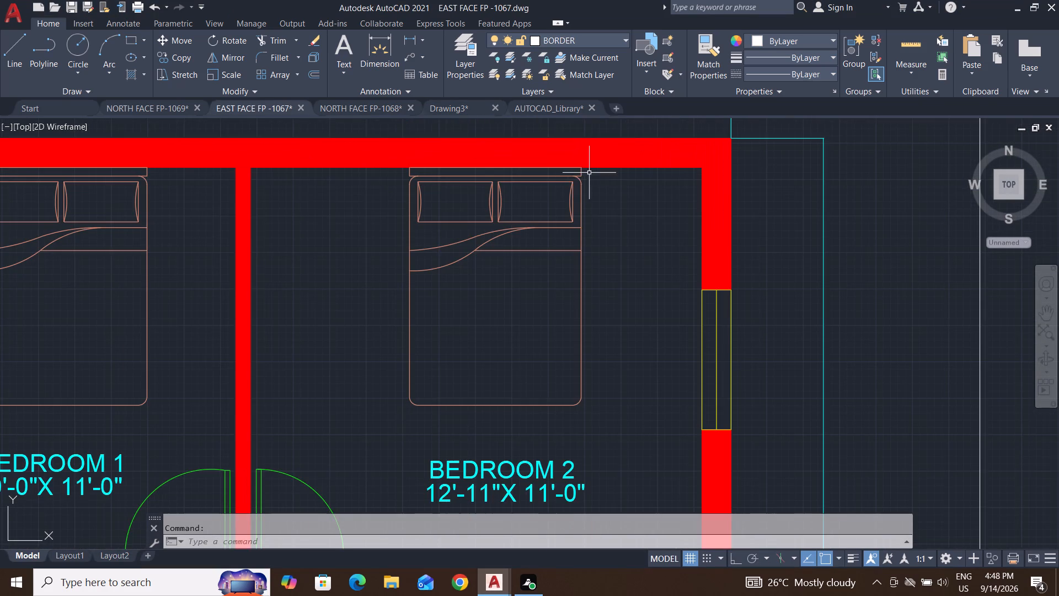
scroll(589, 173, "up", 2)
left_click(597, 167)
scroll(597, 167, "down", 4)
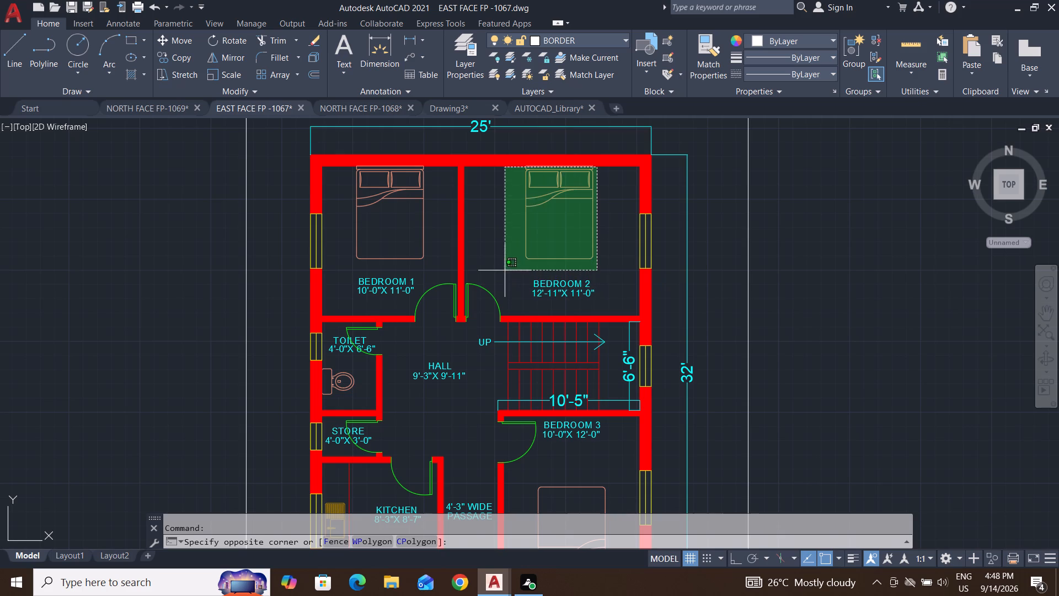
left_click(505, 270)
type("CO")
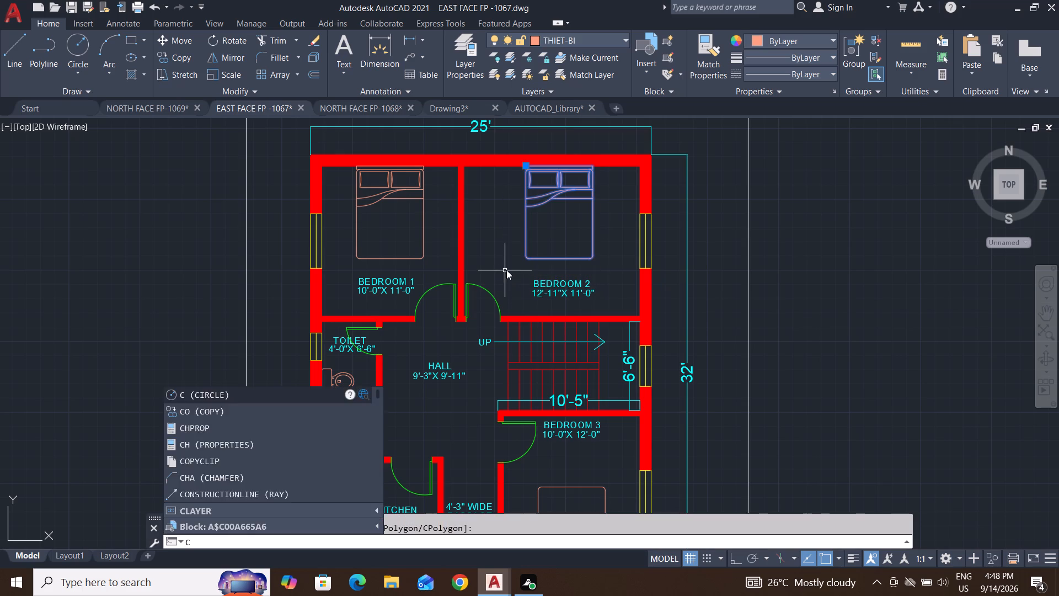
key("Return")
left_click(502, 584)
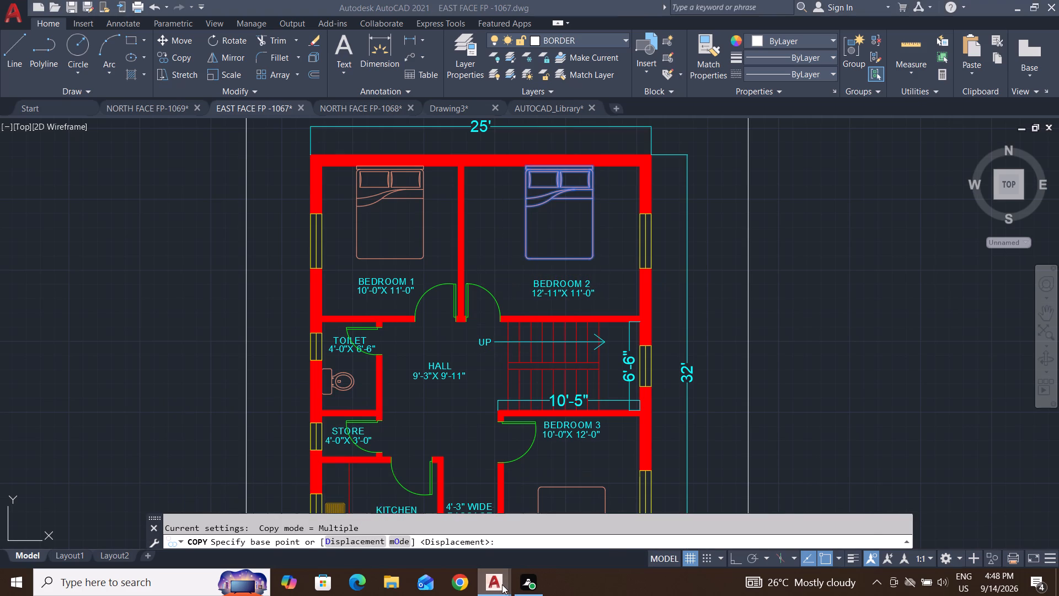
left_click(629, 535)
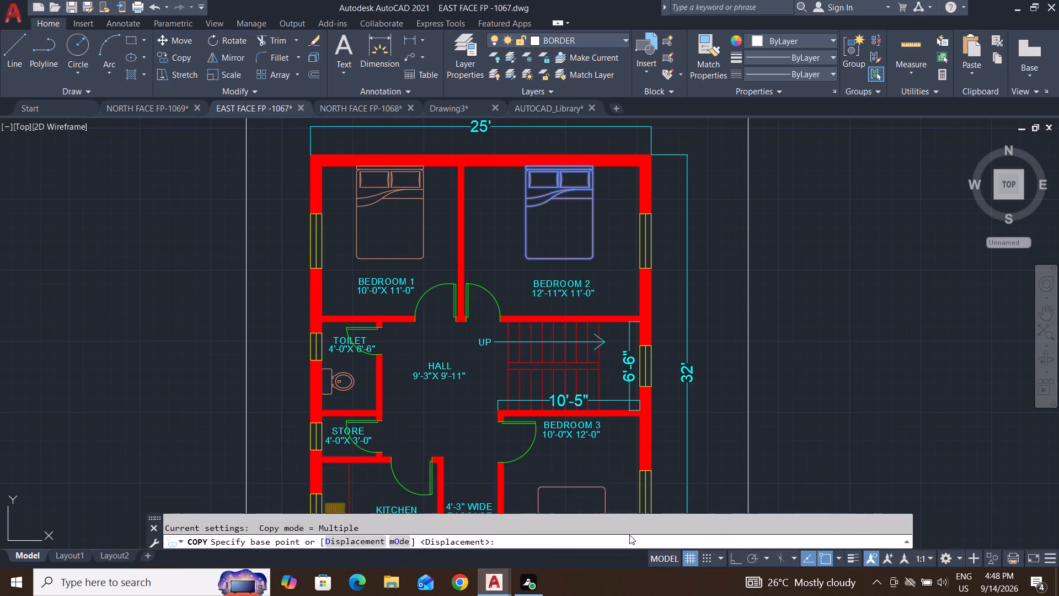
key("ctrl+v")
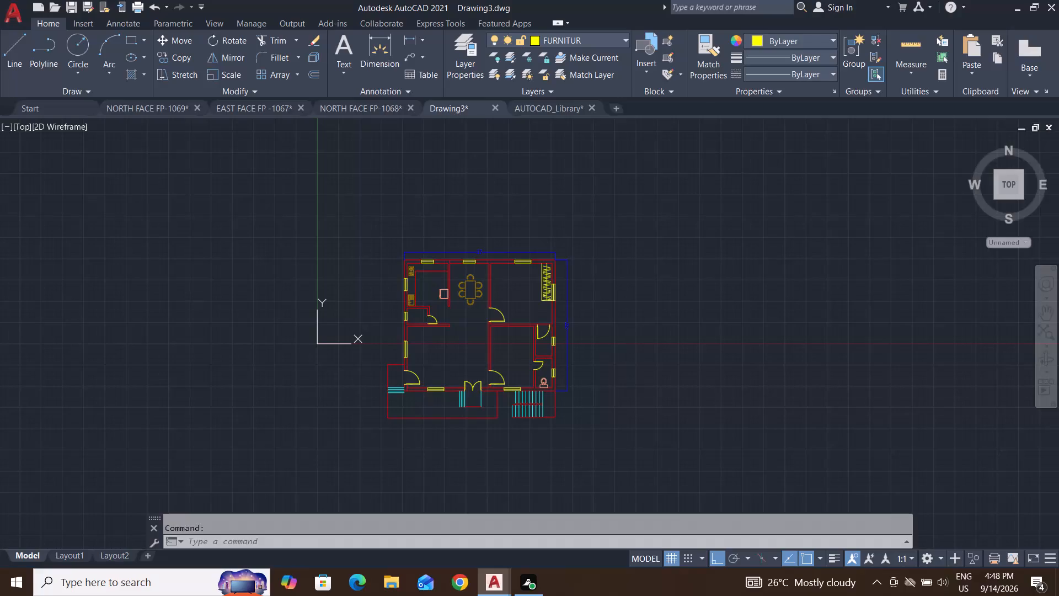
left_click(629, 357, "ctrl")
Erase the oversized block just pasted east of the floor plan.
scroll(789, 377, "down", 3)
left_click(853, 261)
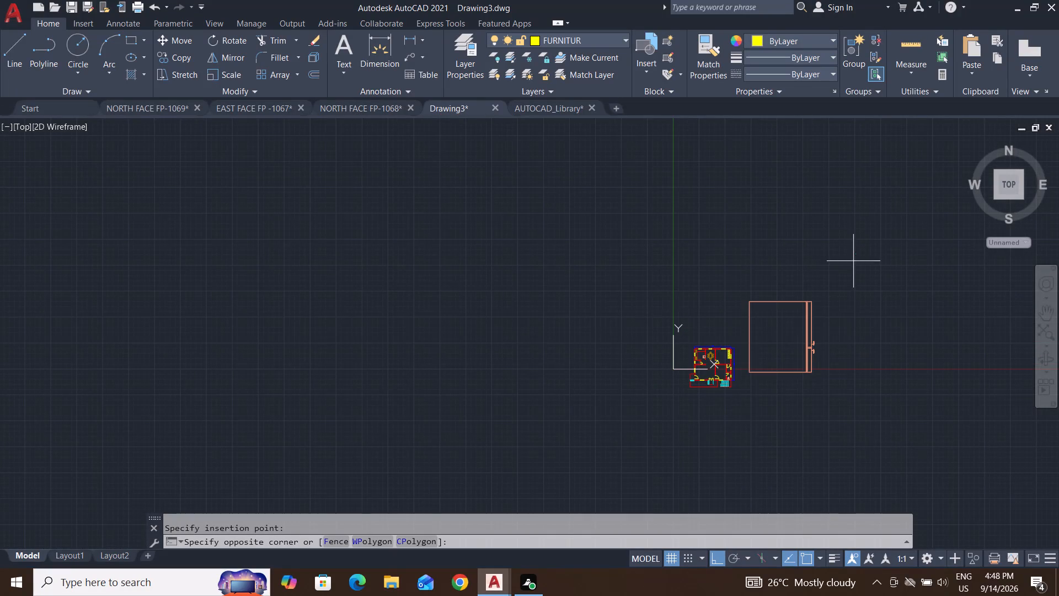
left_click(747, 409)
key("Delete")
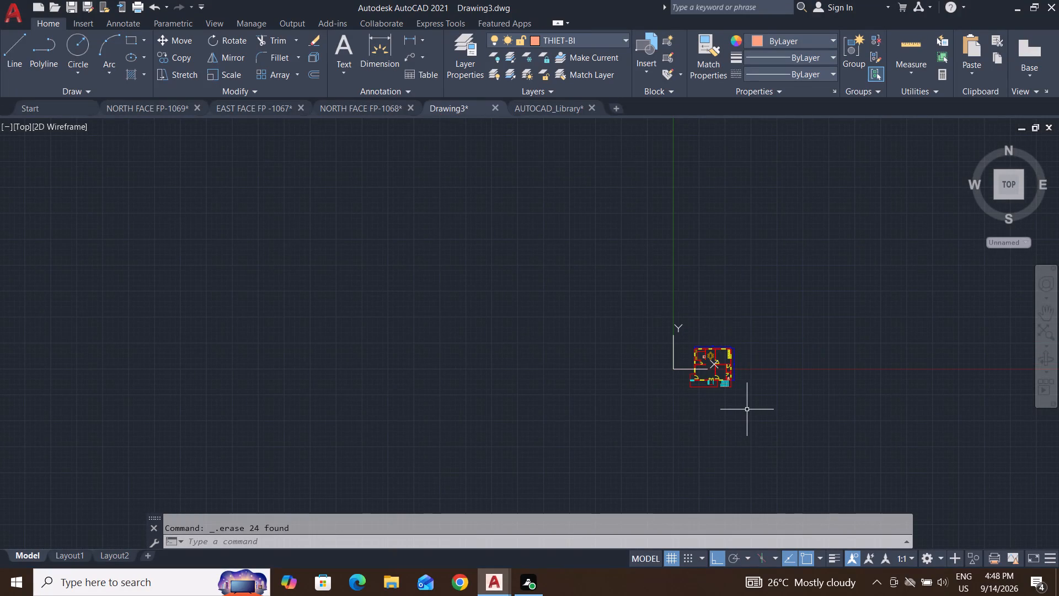
Switch to the AUTOCAD_Library drawing and look for its BEDROOM (BED) section.
left_click(489, 587)
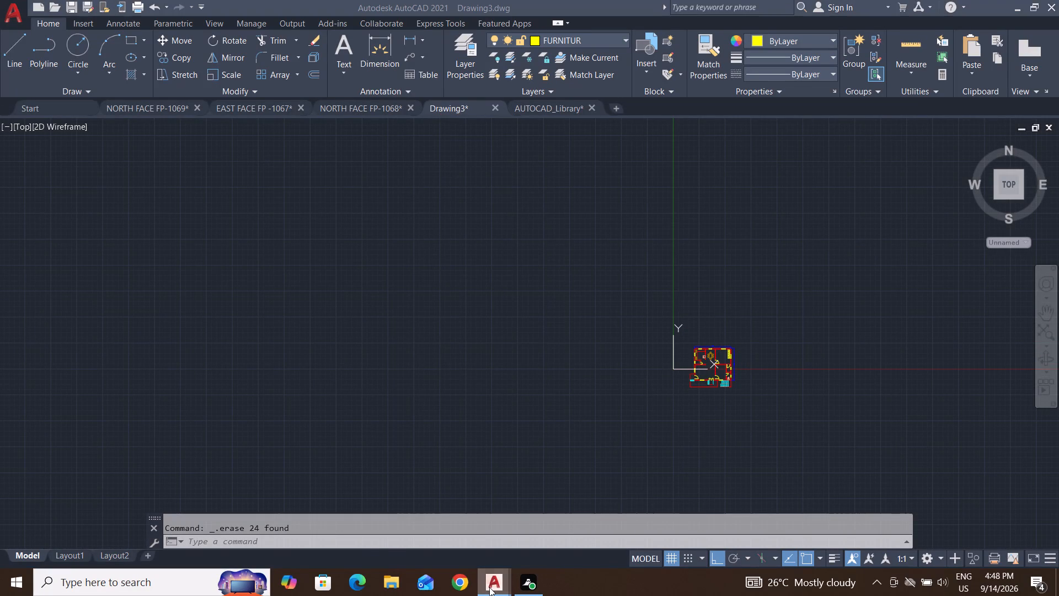
left_click(808, 531)
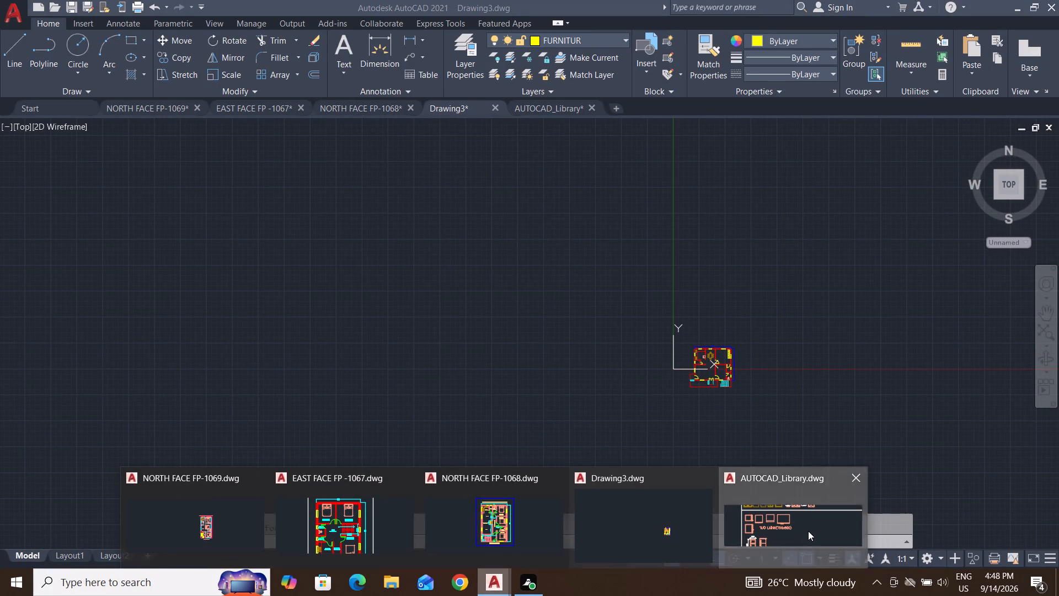
scroll(457, 413, "down", 3)
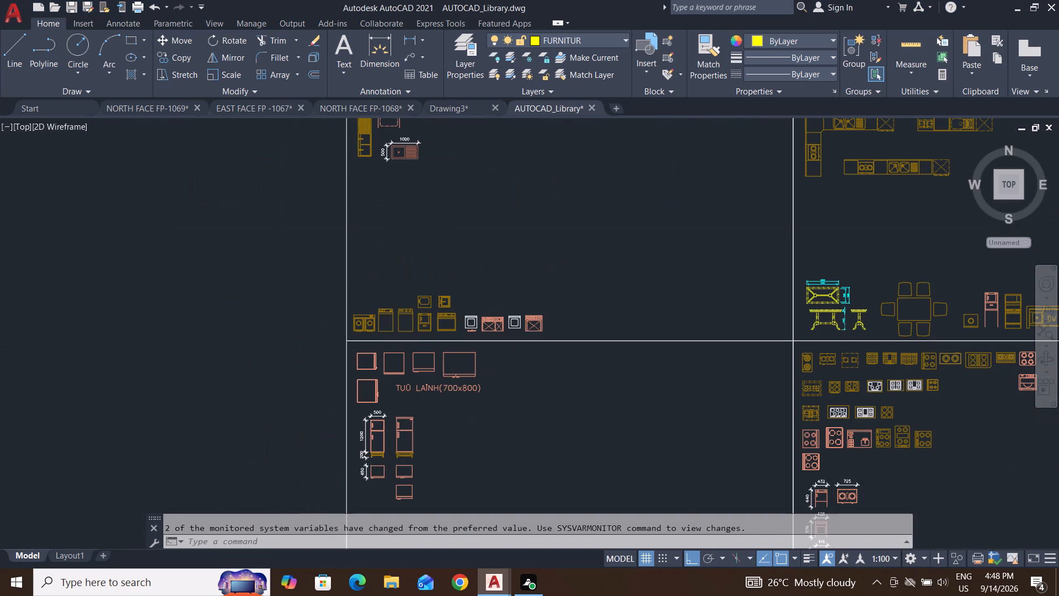
middle_click_drag(817, 418, 608, 280)
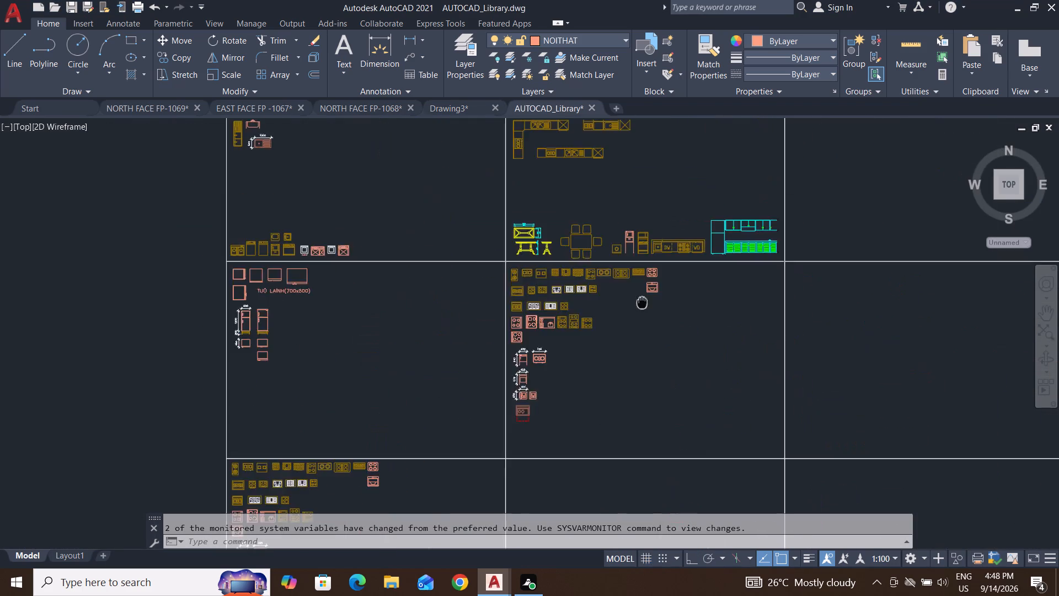
middle_click_drag(608, 280, 502, 206)
middle_click_drag(795, 330, 498, 378)
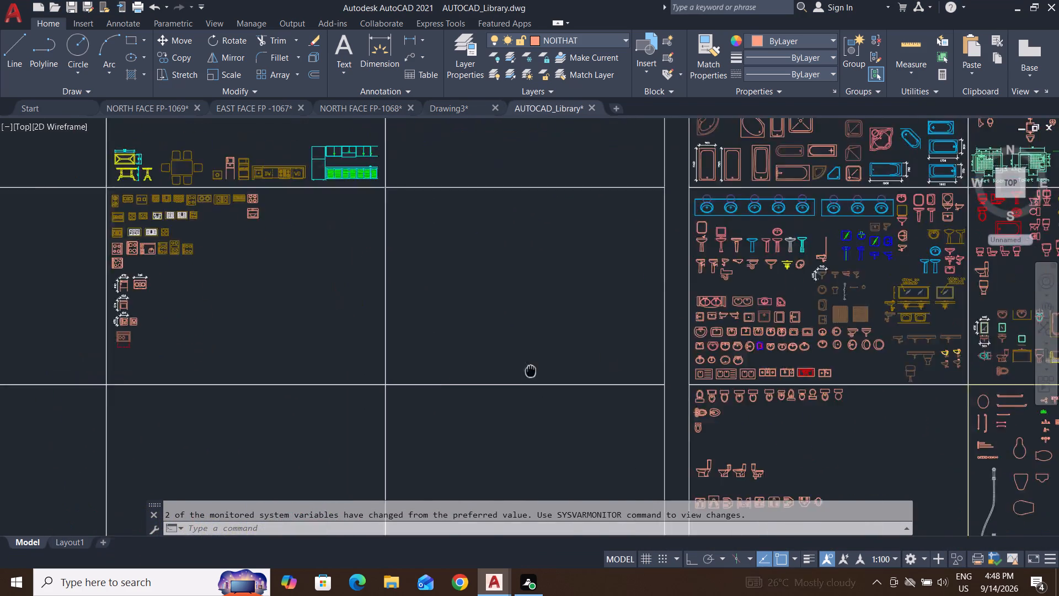
middle_click_drag(498, 378, 130, 471)
scroll(532, 367, "down", 3)
middle_click_drag(659, 204, 667, 212)
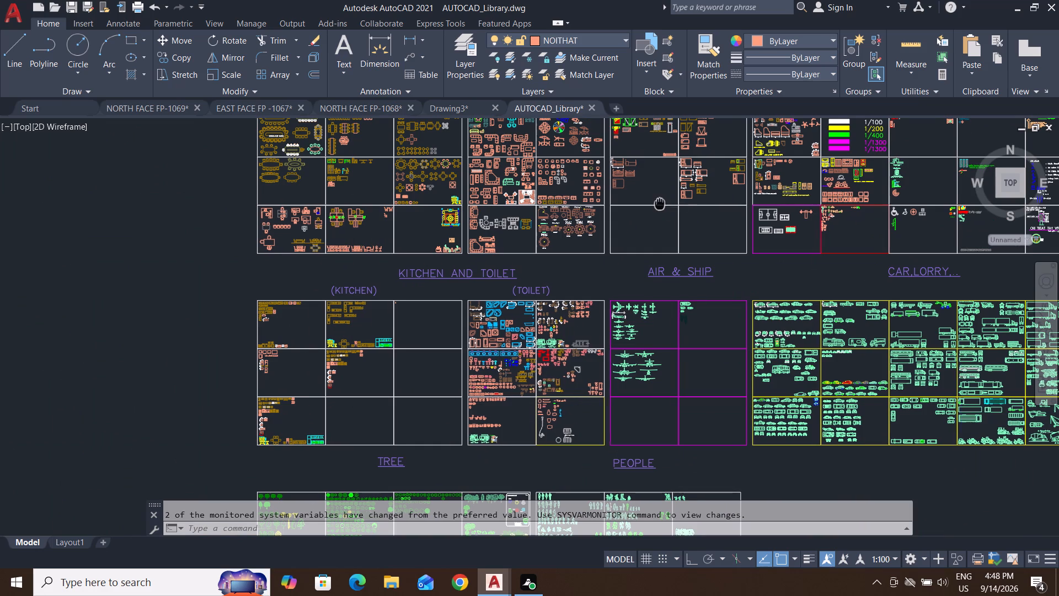
middle_click_drag(667, 212, 635, 402)
scroll(608, 334, "up", 3)
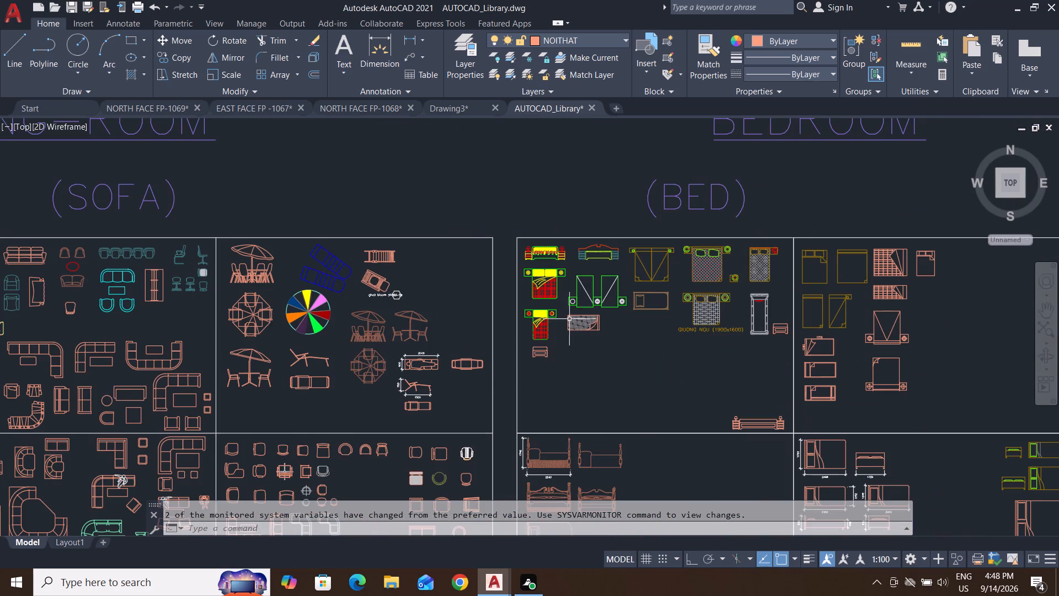
Examine the bed blocks in the upper and lower frames of the library's (BED) section.
scroll(562, 306, "up", 2)
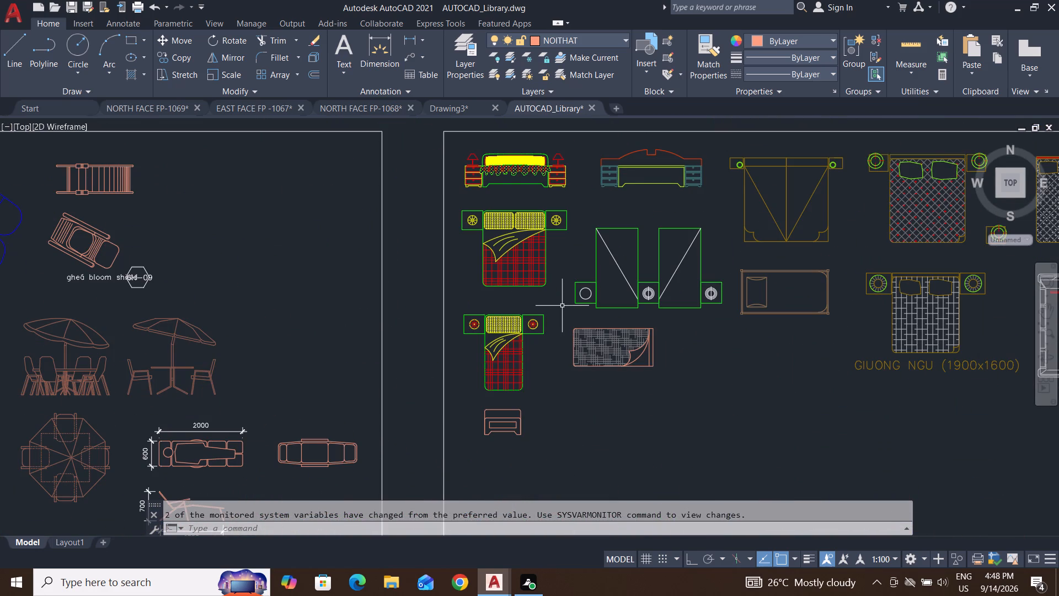
scroll(562, 306, "down", 1)
middle_click_drag(692, 365, 439, 377)
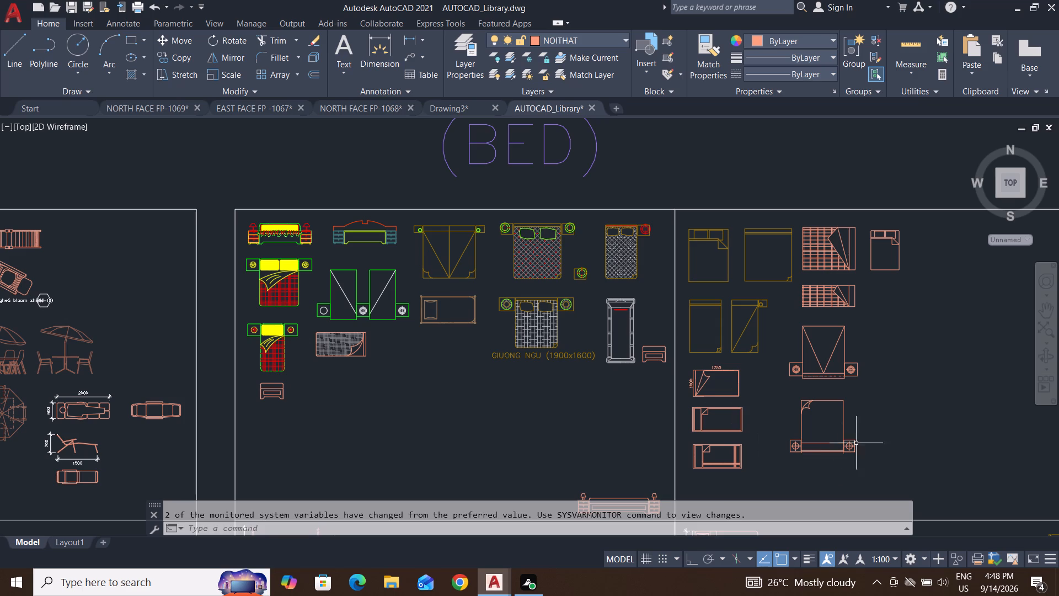
scroll(856, 443, "up", 1)
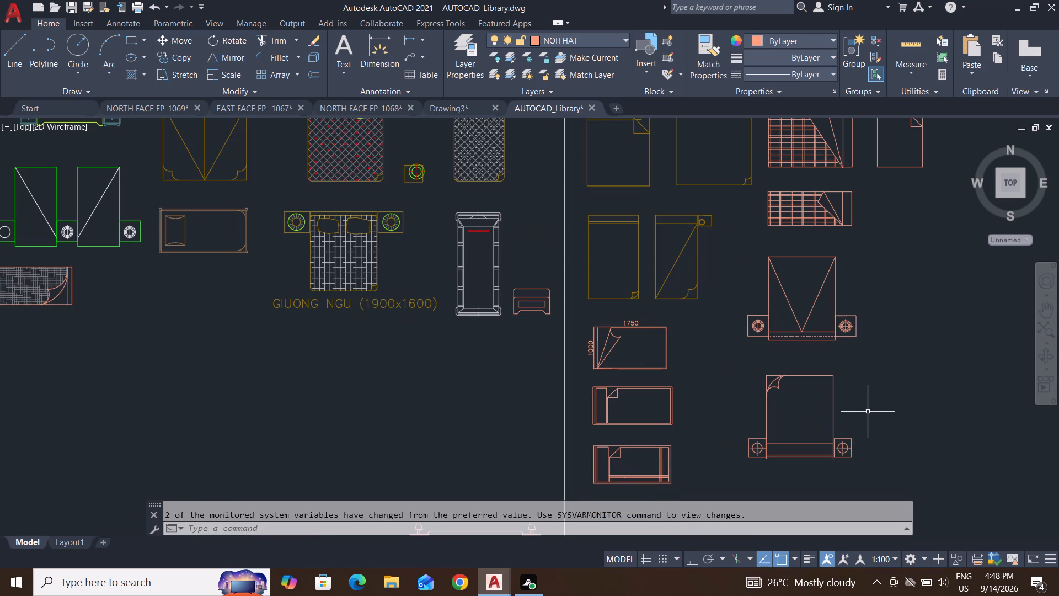
scroll(475, 435, "down", 2)
middle_click_drag(475, 435, 502, 376)
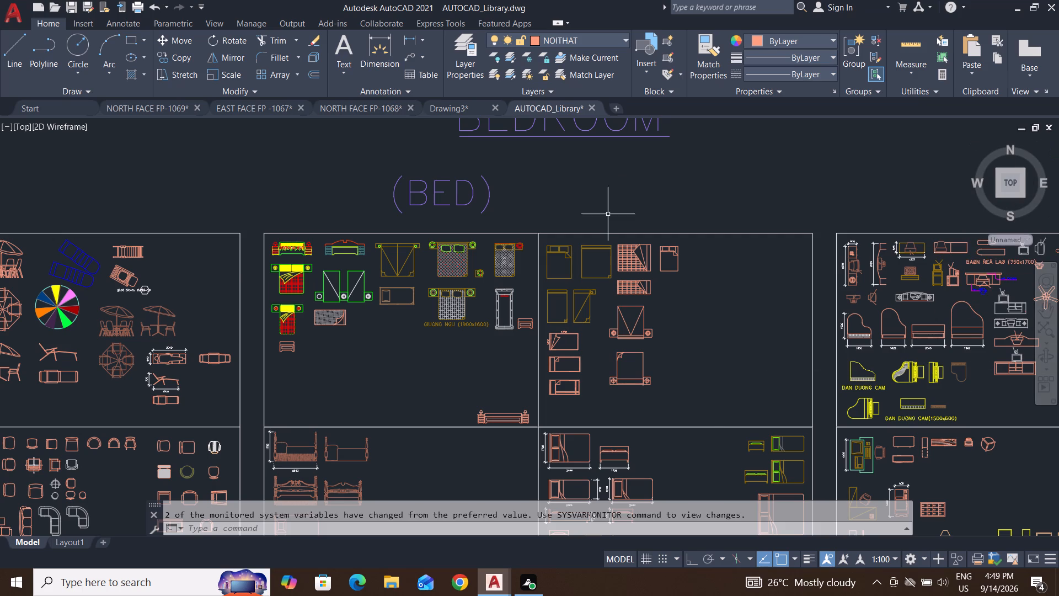
middle_click_drag(713, 403, 673, 202)
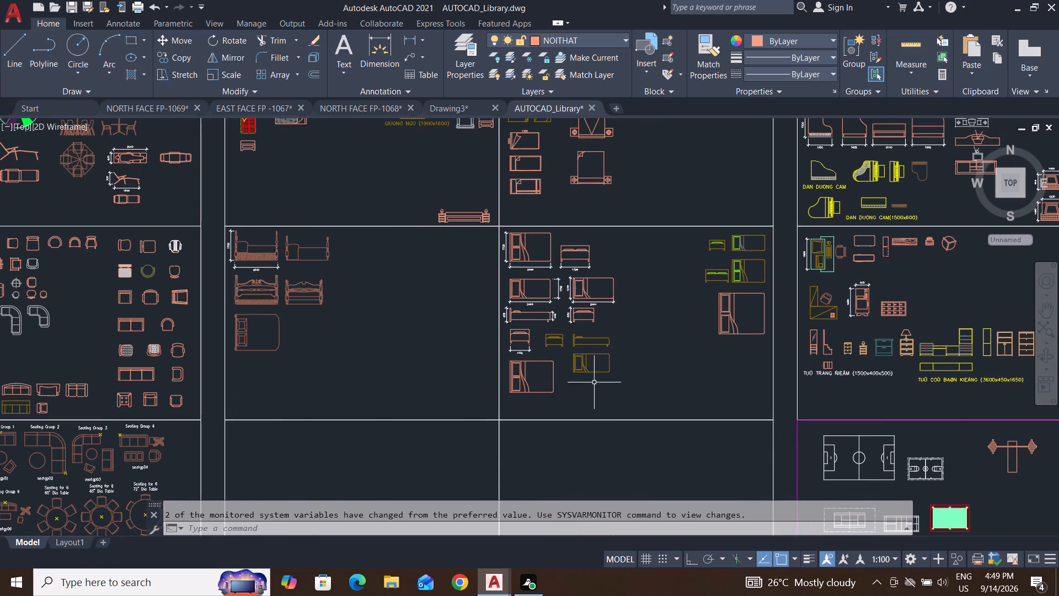
scroll(542, 323, "up", 2)
scroll(542, 318, "down", 1)
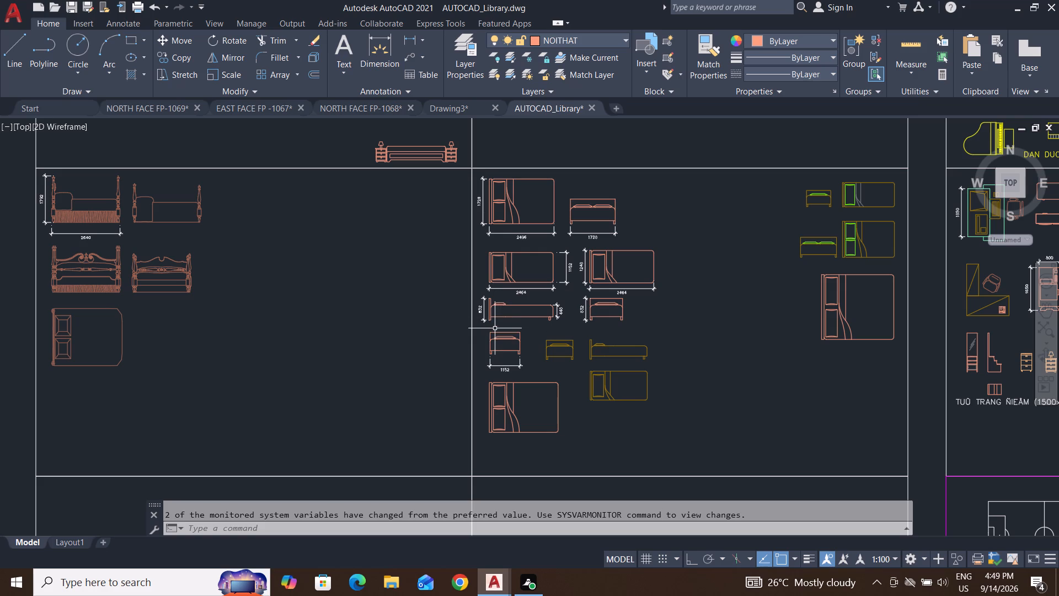
scroll(598, 385, "down", 2)
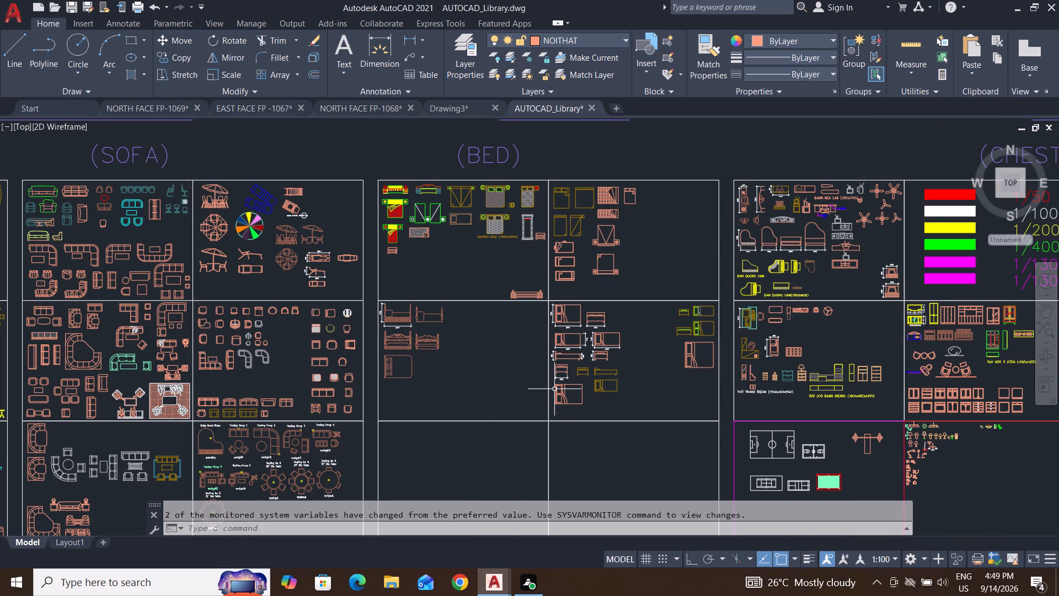
key("Escape")
key("Escape")
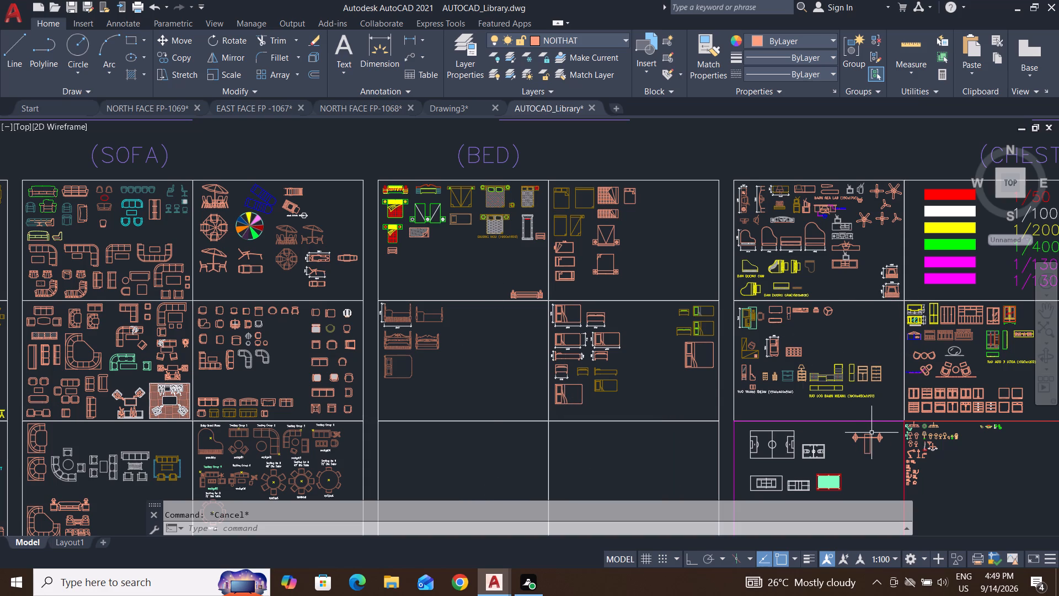
Examine the library's (BED) section and the neighbouring (CHEST, FAN, PIANO, ...) section for suitable bedroom furniture.
middle_click_drag(1015, 336, 760, 342)
scroll(760, 329, "up", 2)
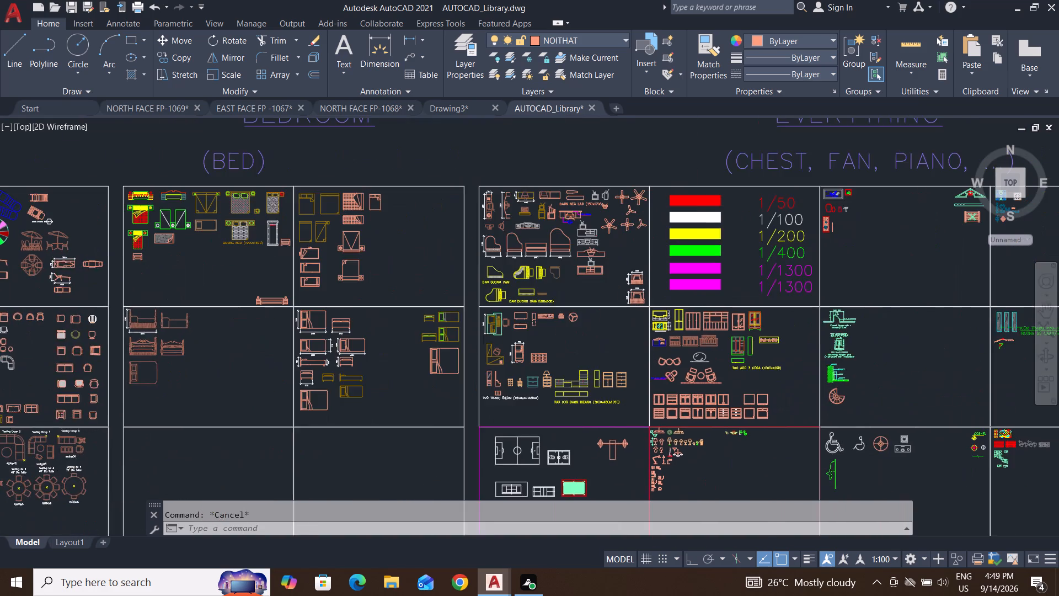
scroll(760, 319, "up", 2)
scroll(760, 318, "down", 4)
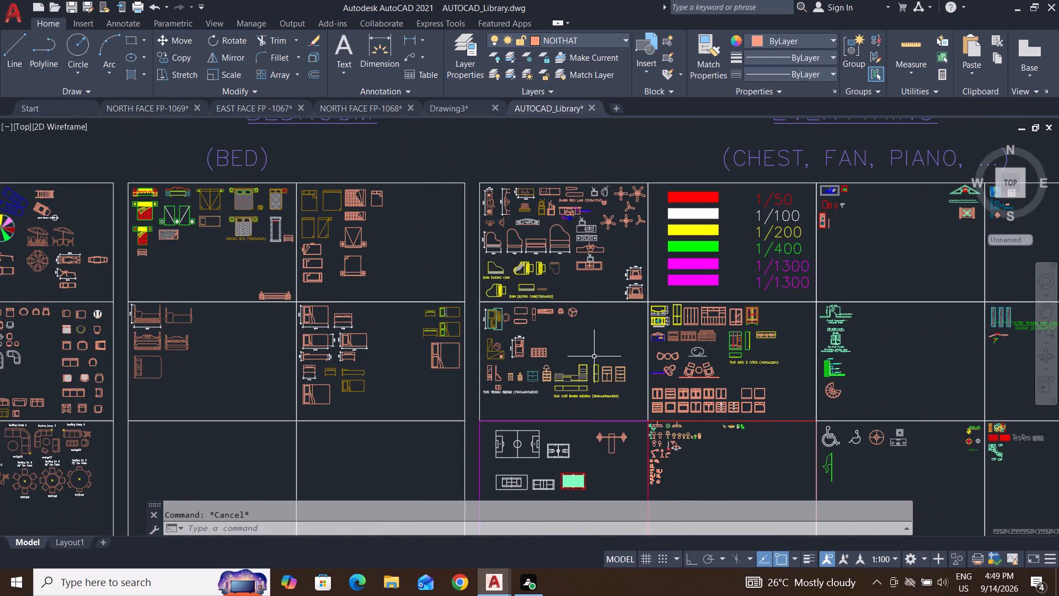
scroll(632, 260, "up", 2)
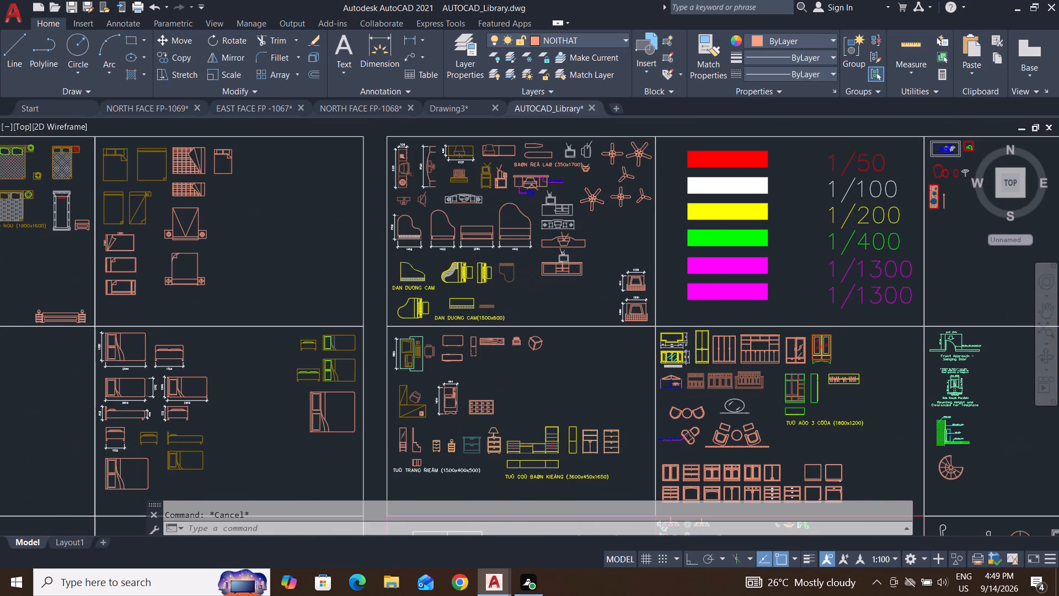
scroll(575, 336, "down", 1)
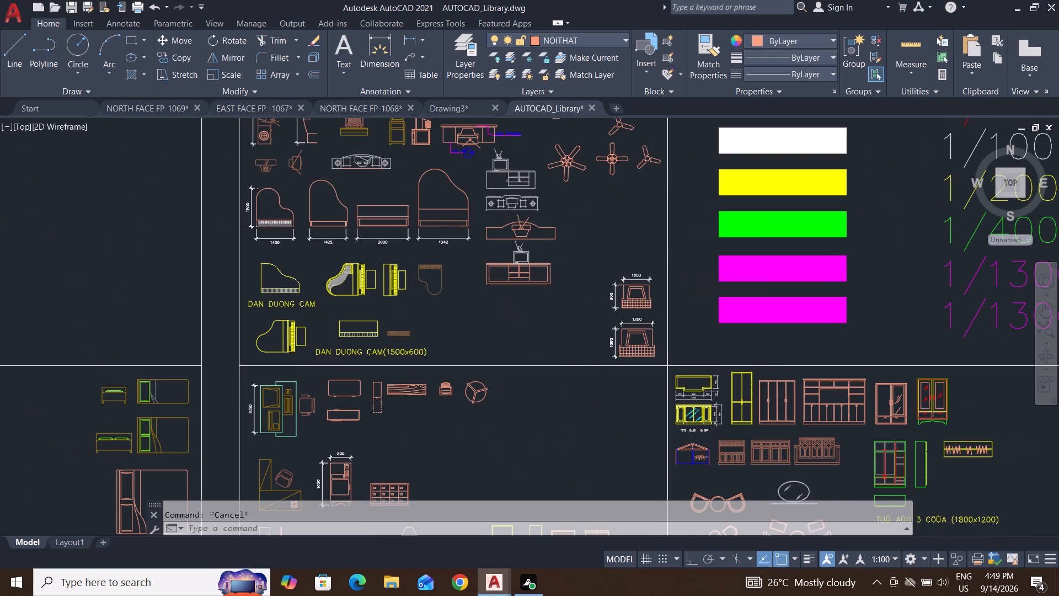
middle_click_drag(458, 329, 592, 353)
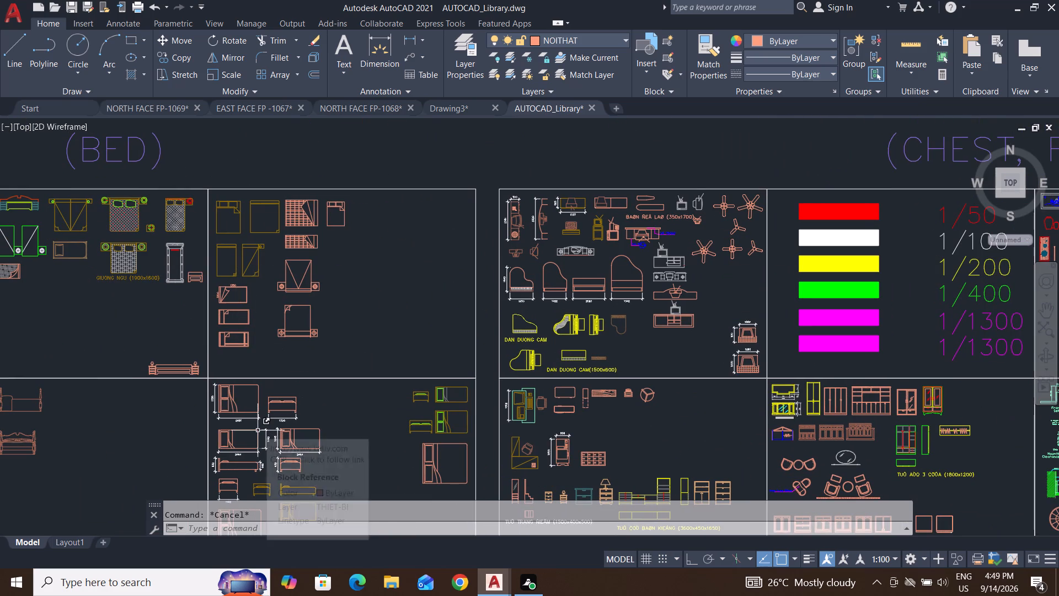
scroll(247, 415, "up", 2)
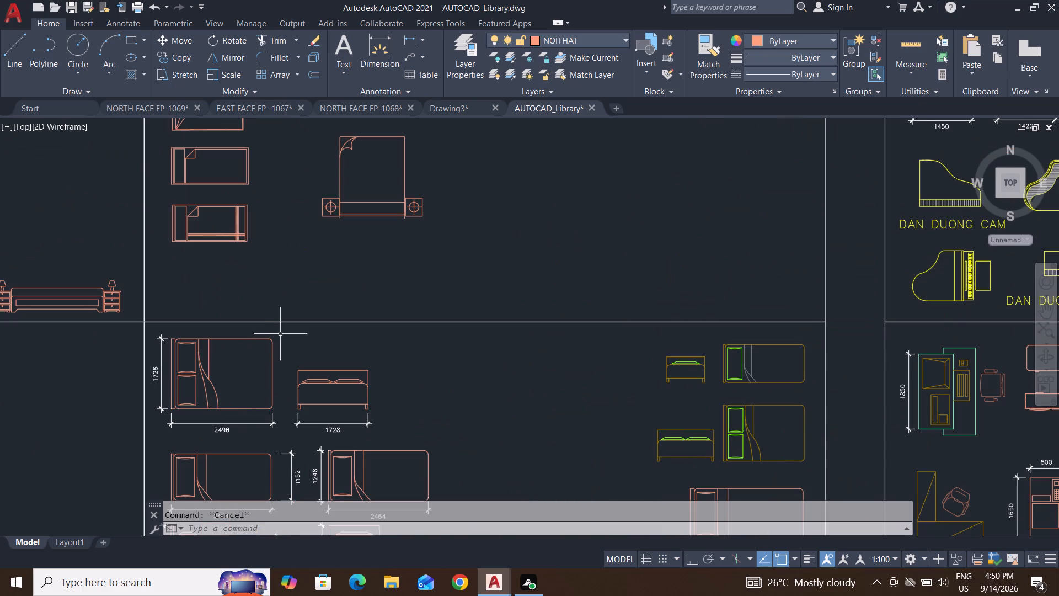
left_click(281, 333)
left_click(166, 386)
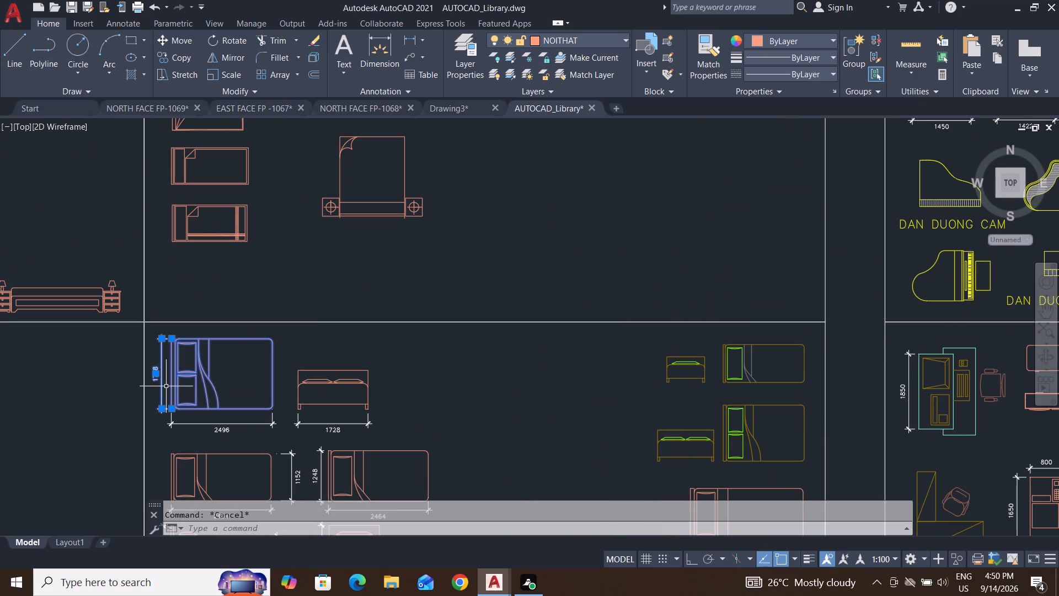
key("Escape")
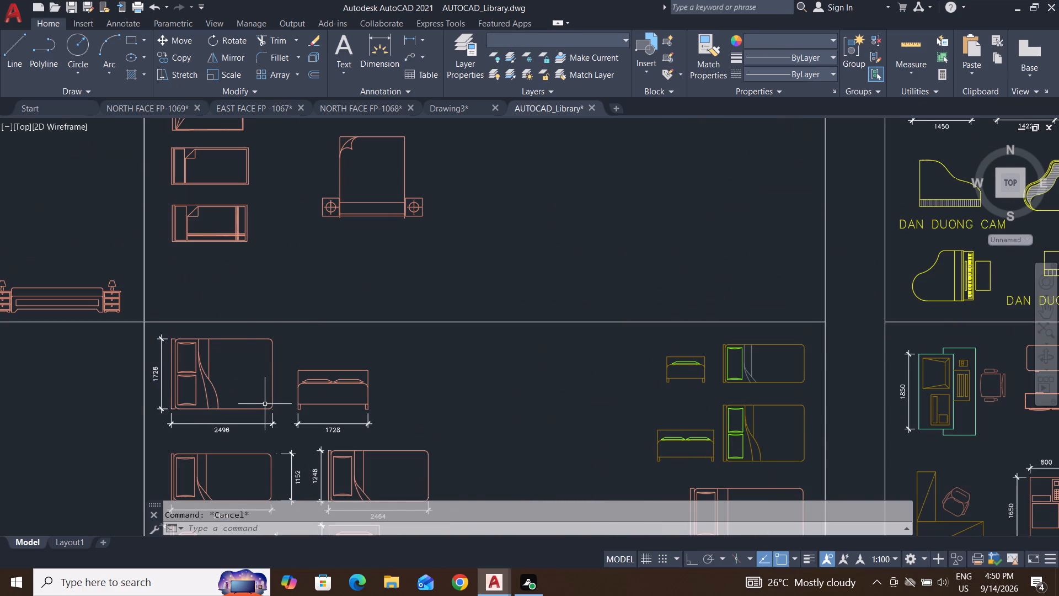
Copy the red plaid double bed with two nightstands from the library's (BED) section to the clipboard.
middle_click_drag(253, 419, 511, 343)
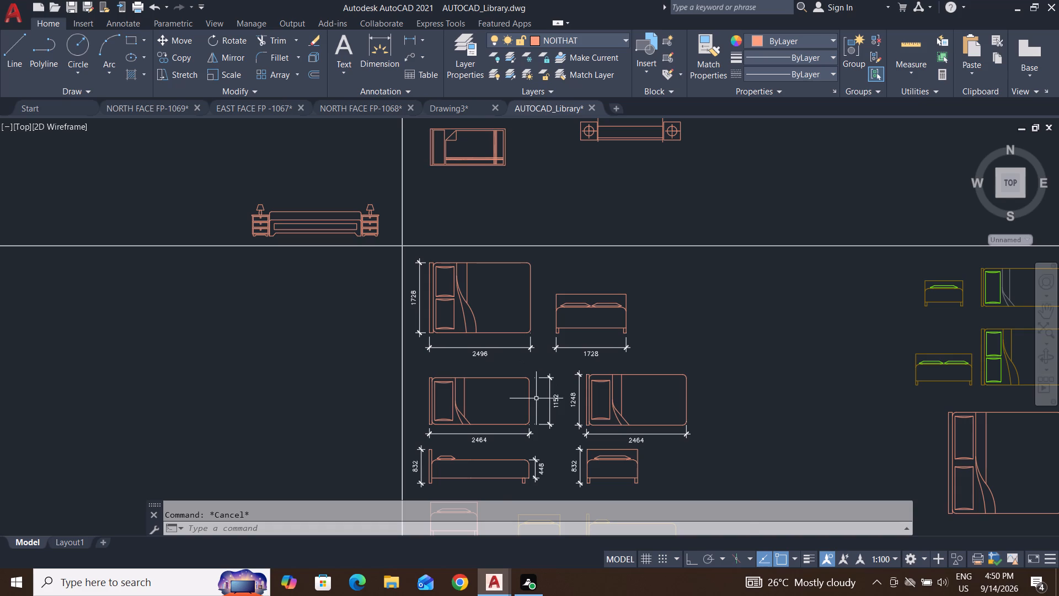
scroll(536, 398, "down", 3)
scroll(542, 309, "up", 4)
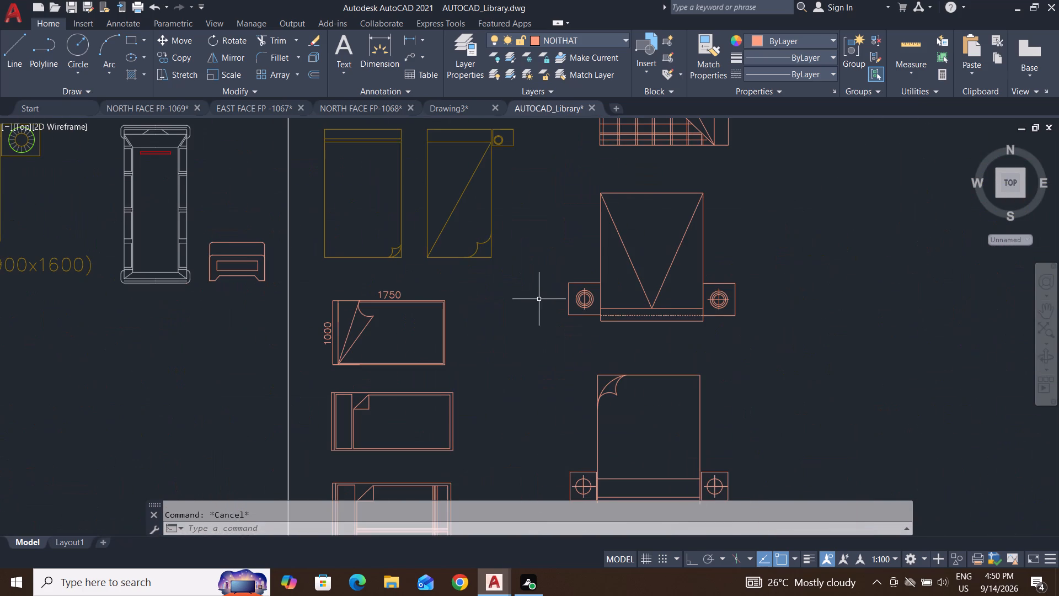
scroll(539, 299, "down", 4)
scroll(386, 273, "up", 4)
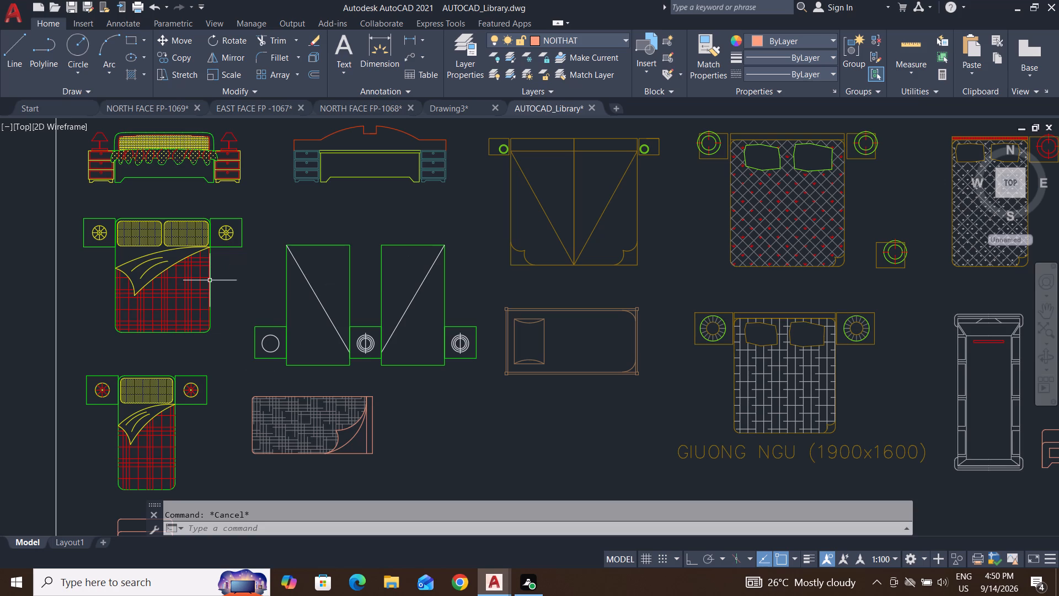
left_click(249, 208)
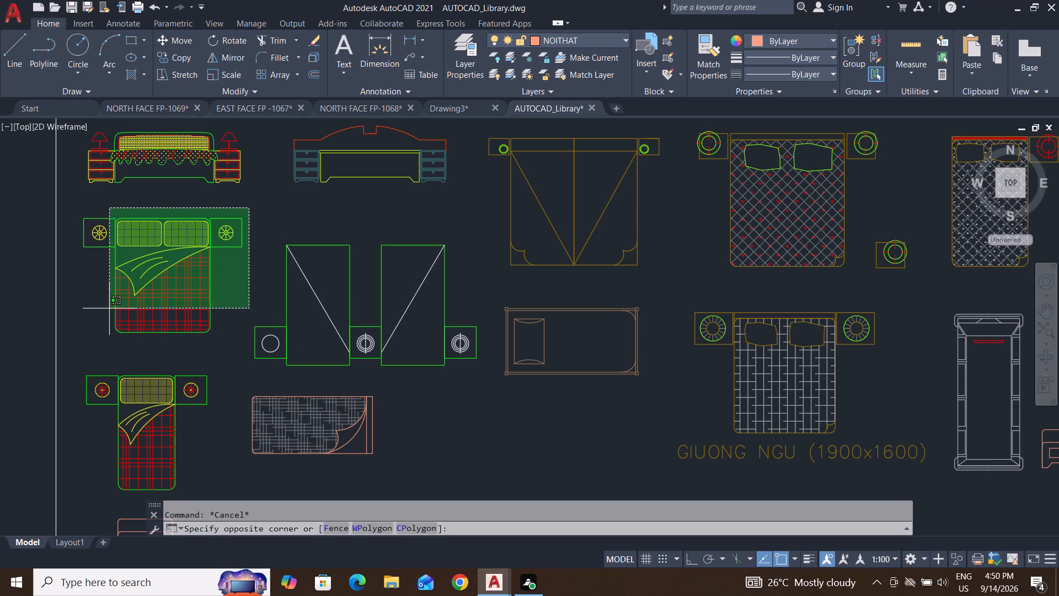
left_click(71, 344)
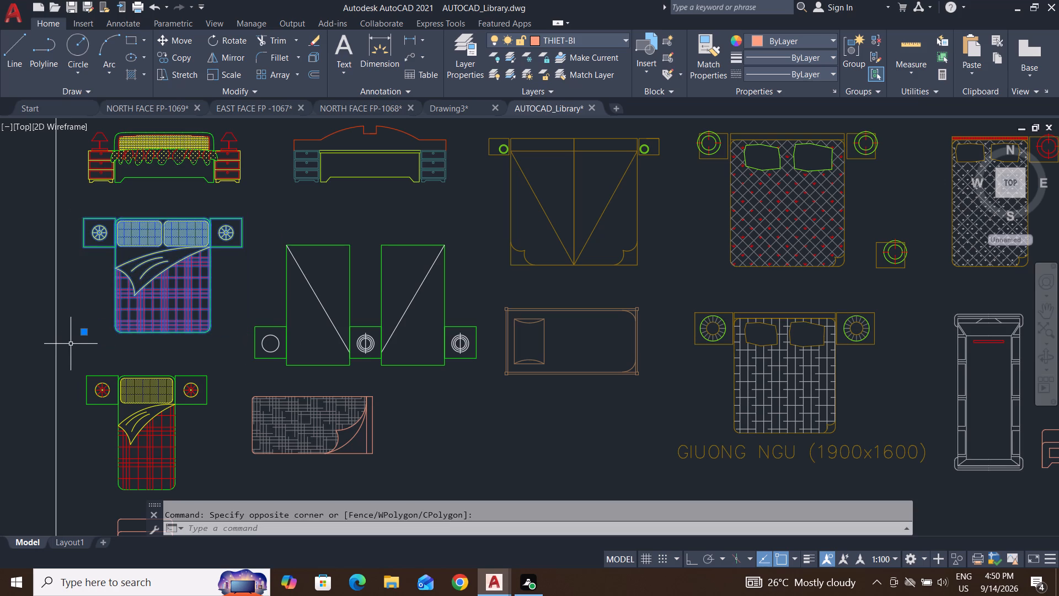
key("ctrl+c")
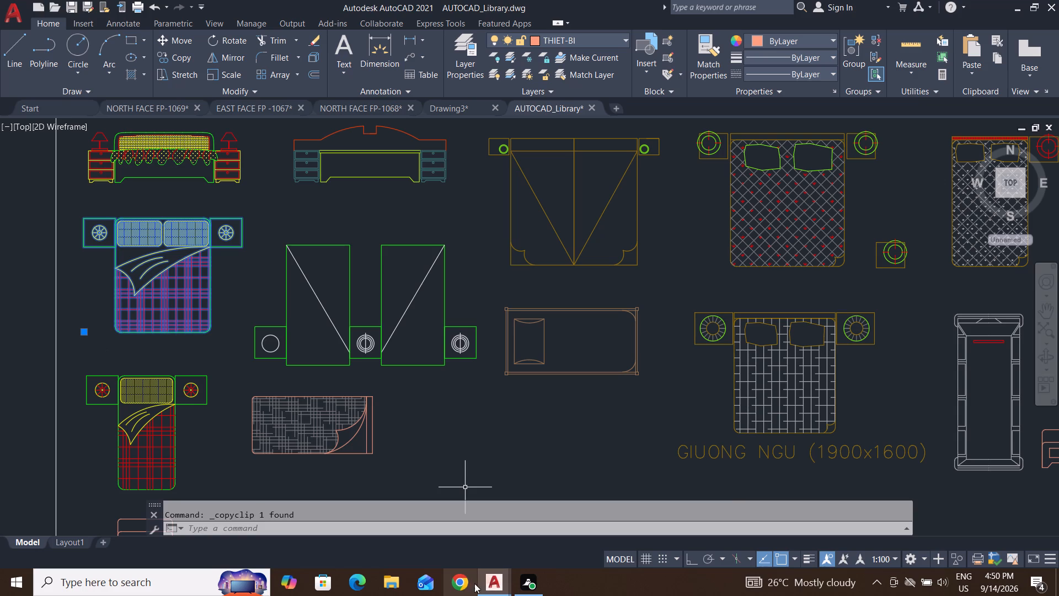
Switch to Drawing3 and paste the copied double bed block east of the floor plan.
left_click(488, 582)
left_click(628, 531)
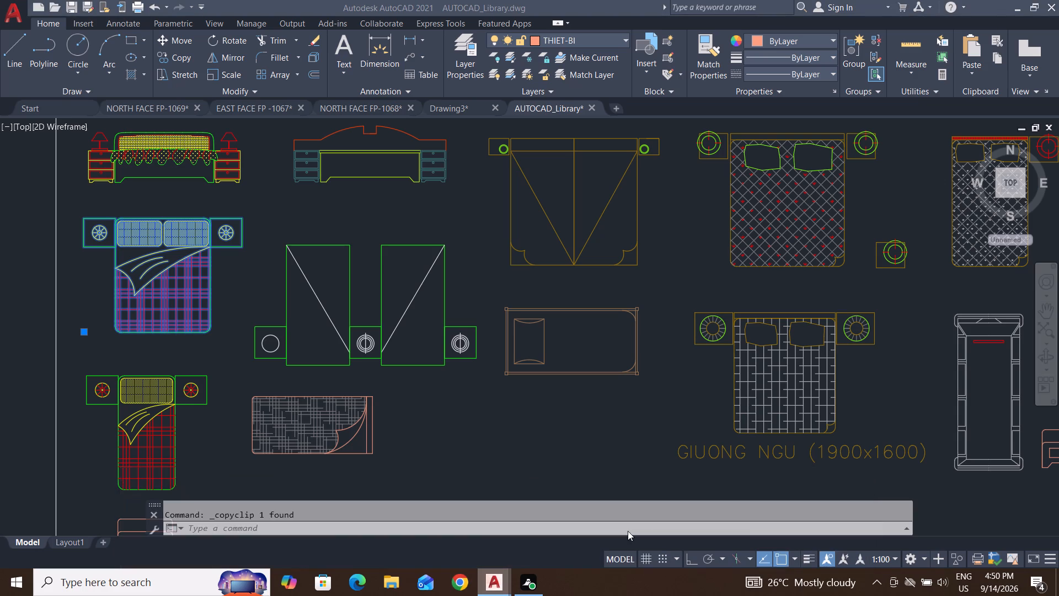
scroll(782, 331, "up", 1)
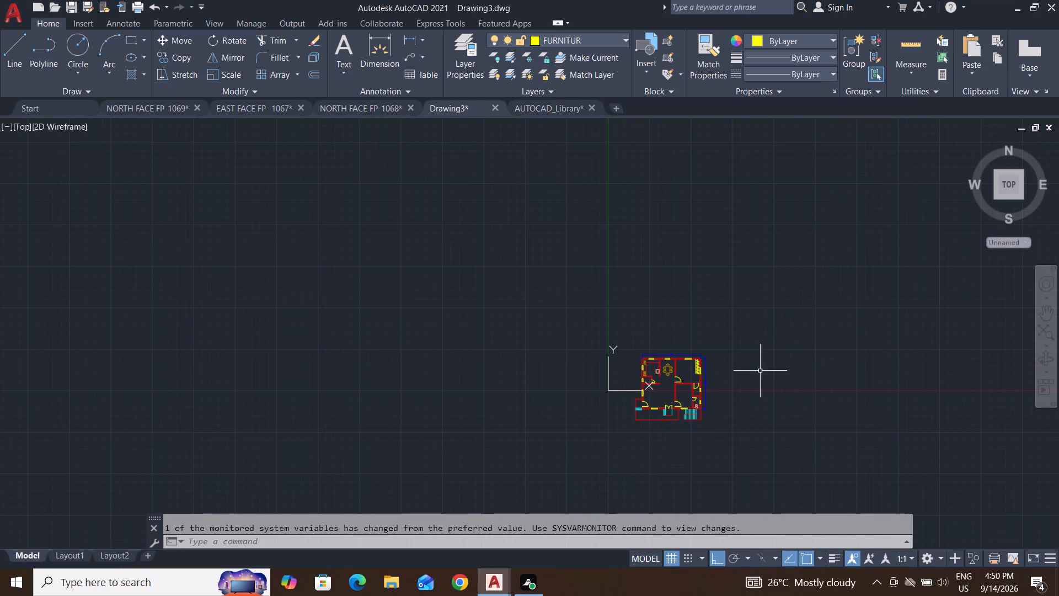
scroll(691, 418, "up", 2)
middle_click_drag(745, 406, 527, 458)
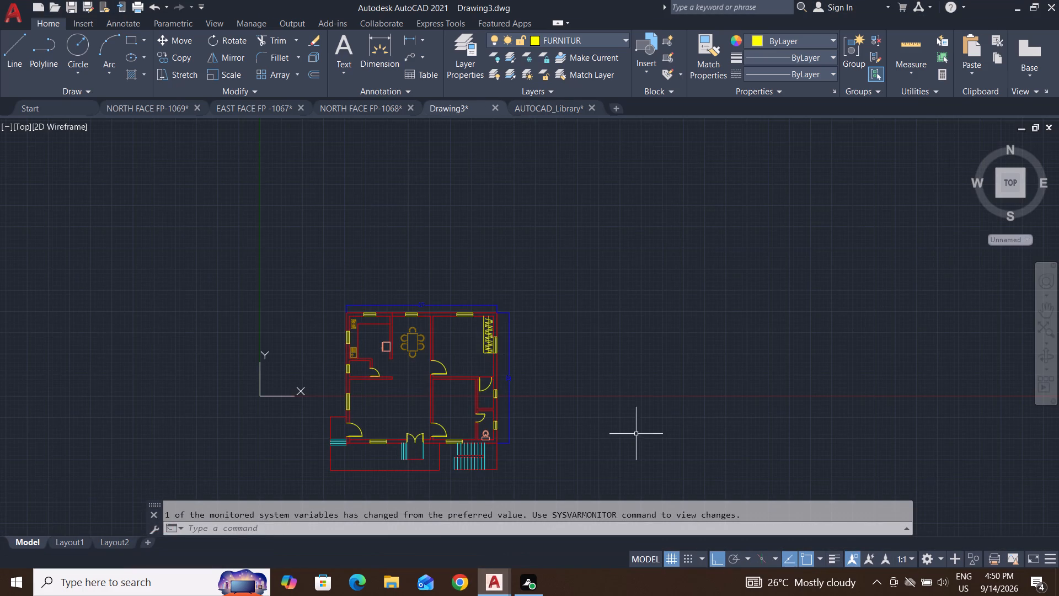
left_click(641, 432, "ctrl")
key("ctrl+v")
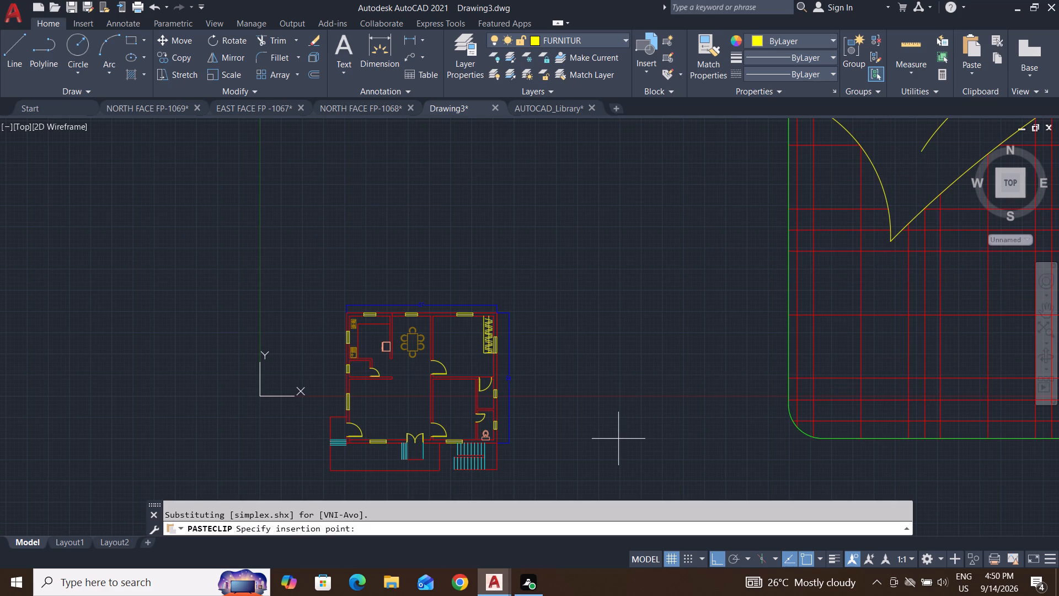
scroll(564, 477, "down", 4)
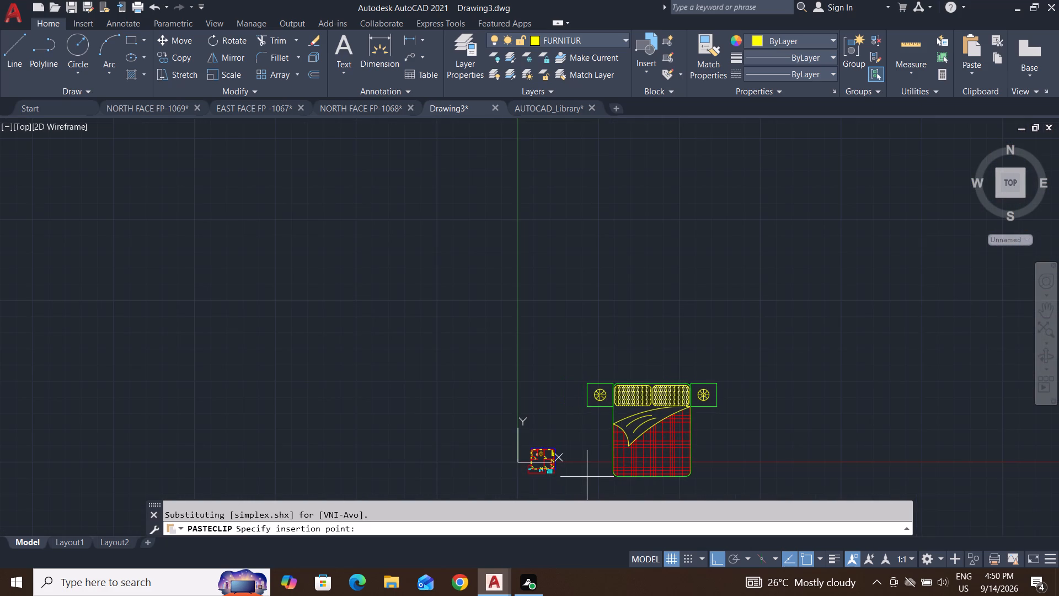
left_click(617, 461)
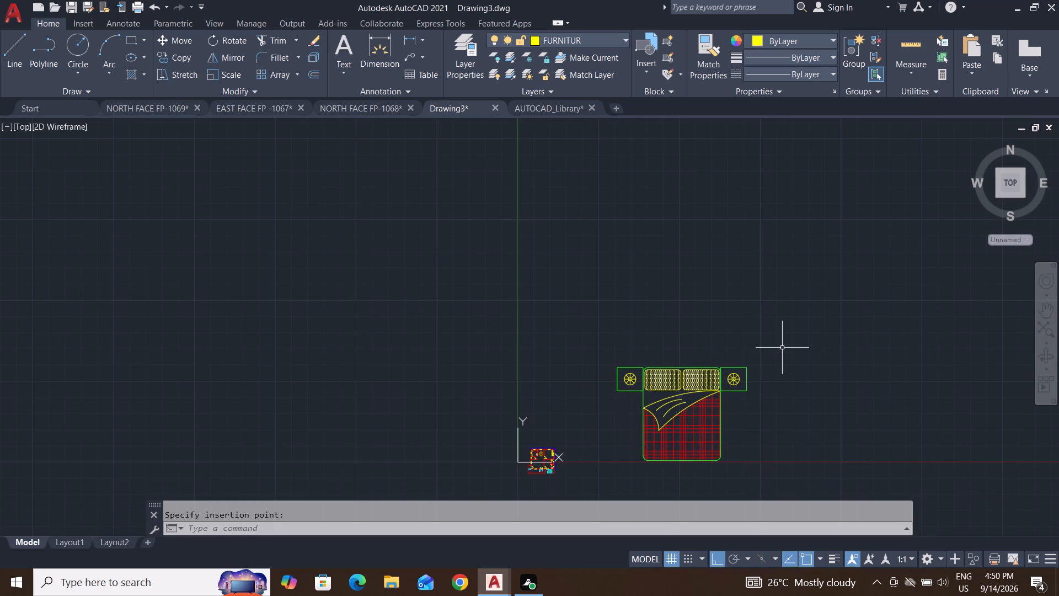
key("Escape")
key("Escape")
key("Escape")
Scale the pasted double bed down to about a quarter of its size from its upper-left nightstand corner.
left_click(783, 346)
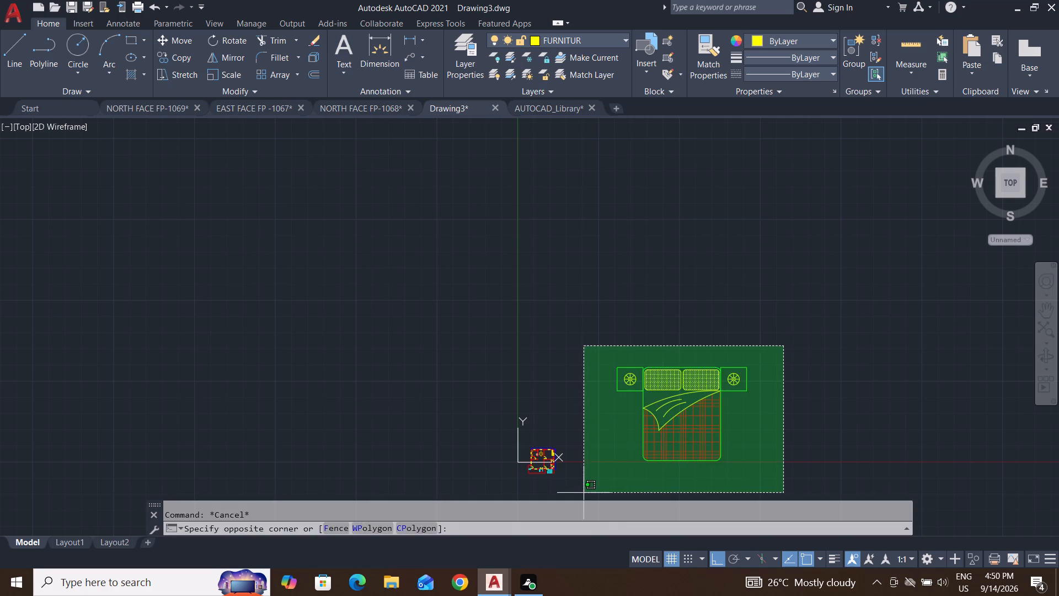
left_click(587, 475)
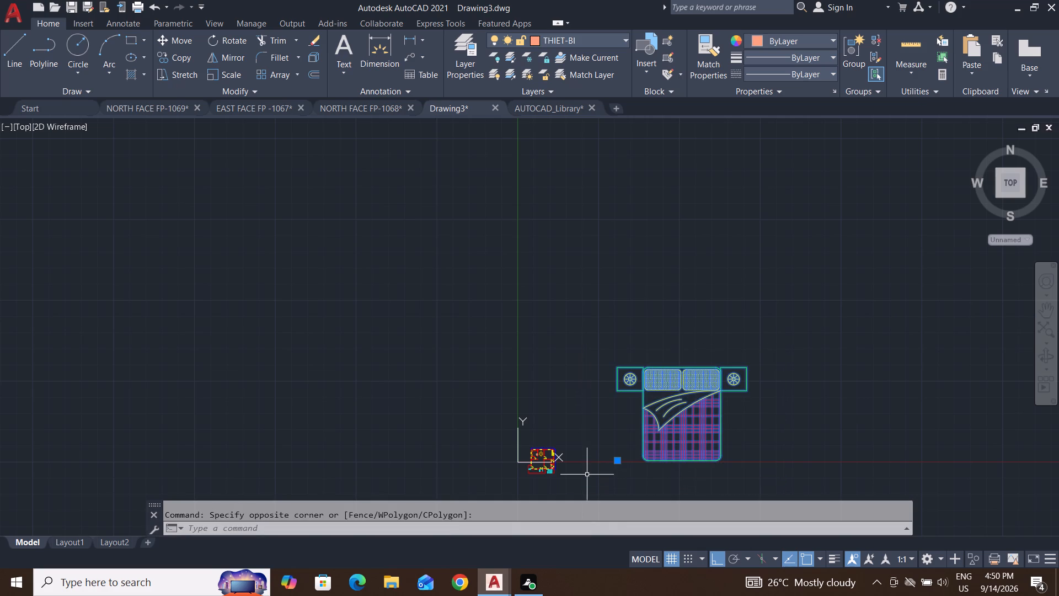
type("SC")
key("Return")
scroll(686, 421, "up", 2)
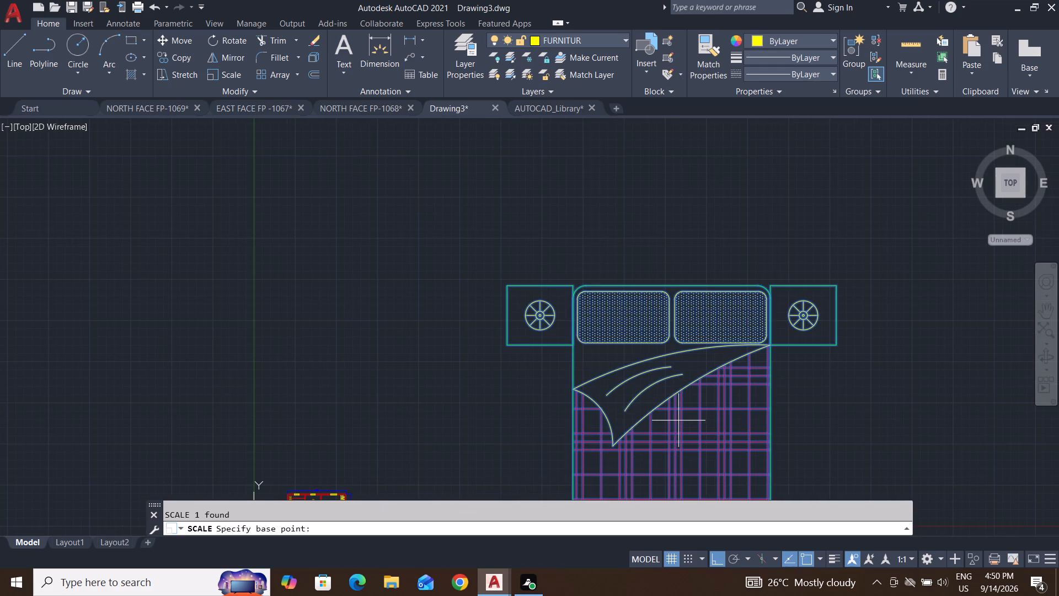
left_click(507, 285)
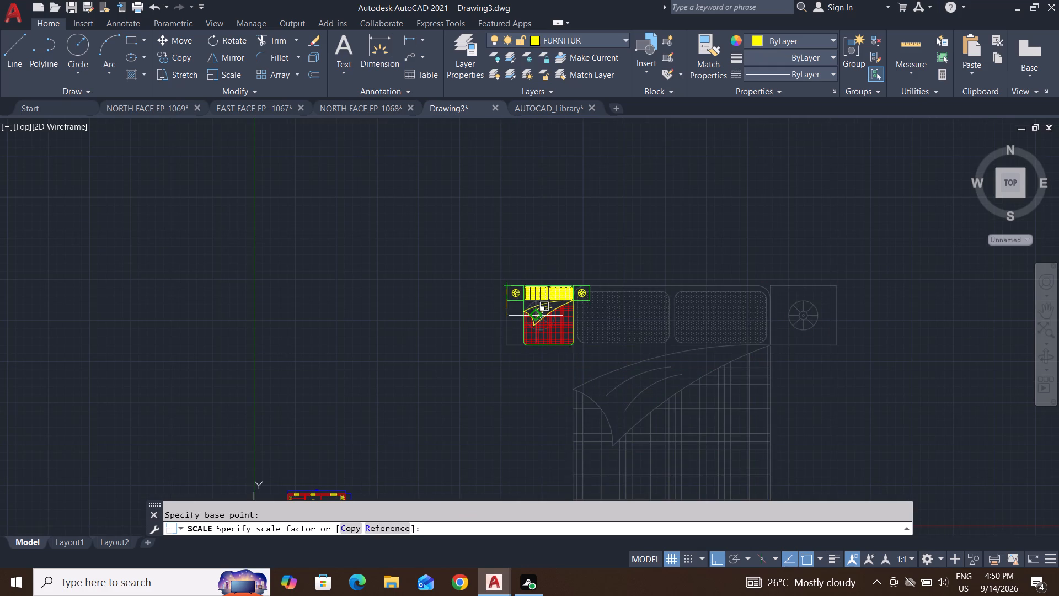
left_click(536, 319)
Scale the double bed down again to about 40 percent, from its upper-left nightstand corner.
left_click(621, 264)
left_click_drag(495, 359, 491, 368)
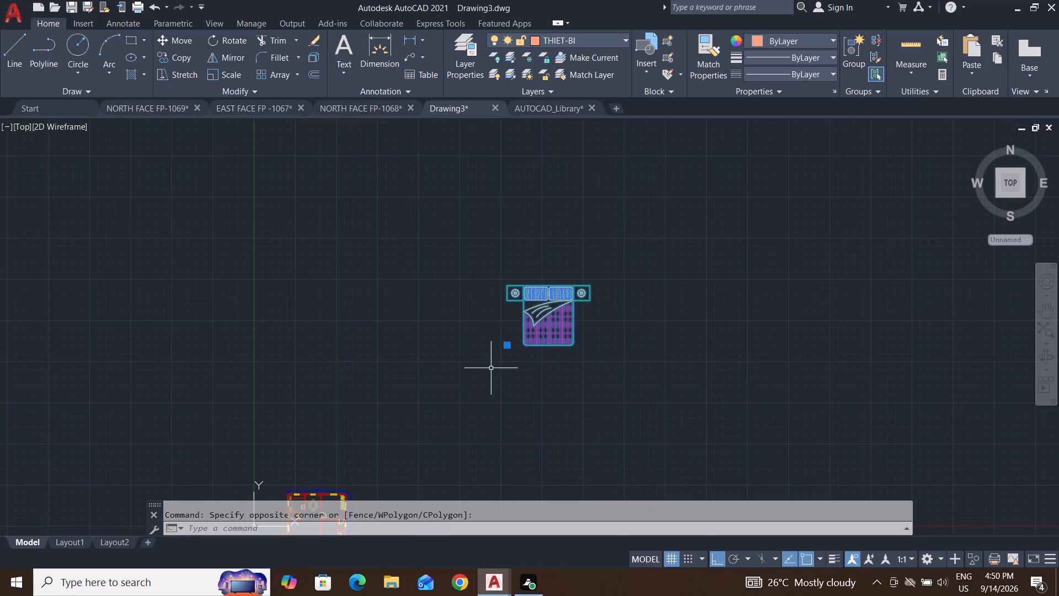
type("SC")
key("Return")
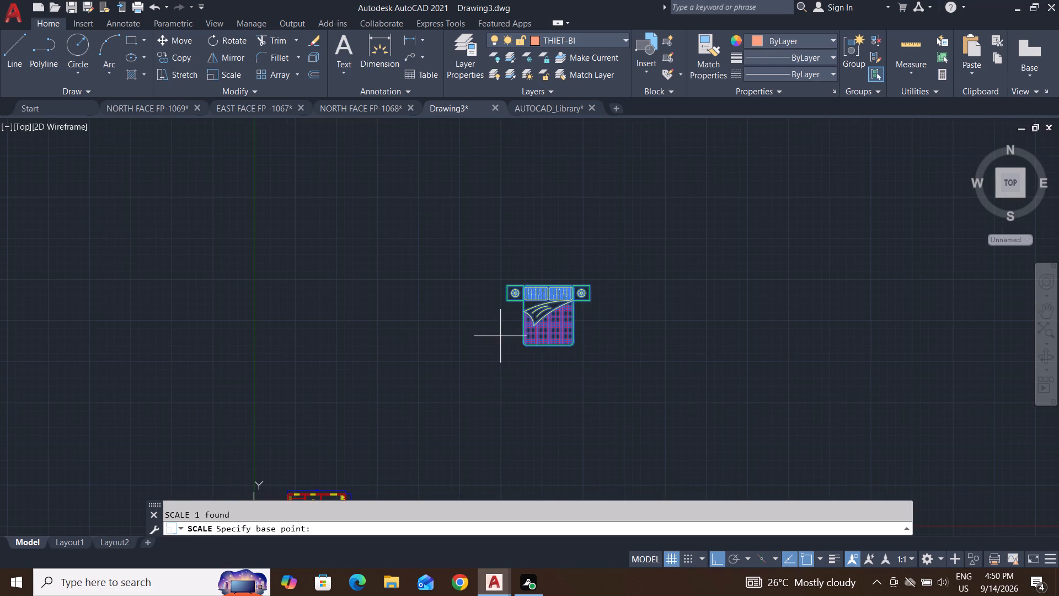
scroll(500, 309, "up", 3)
left_click(521, 217)
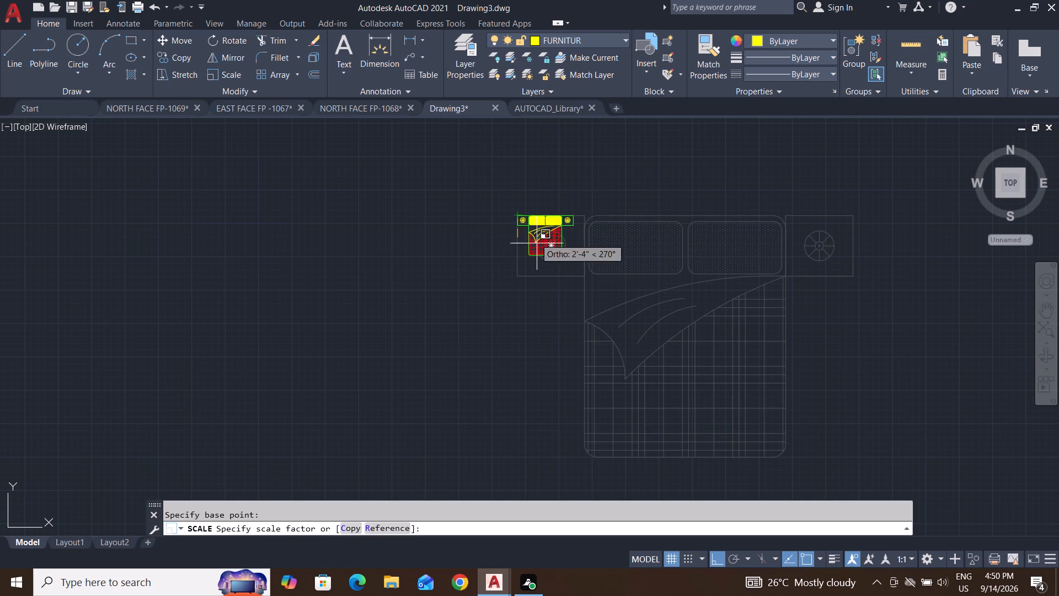
left_click(546, 273)
Move the double bed by its headboard midpoint, with ortho off, to just north of the floor plan.
left_click(684, 182)
left_click(484, 368)
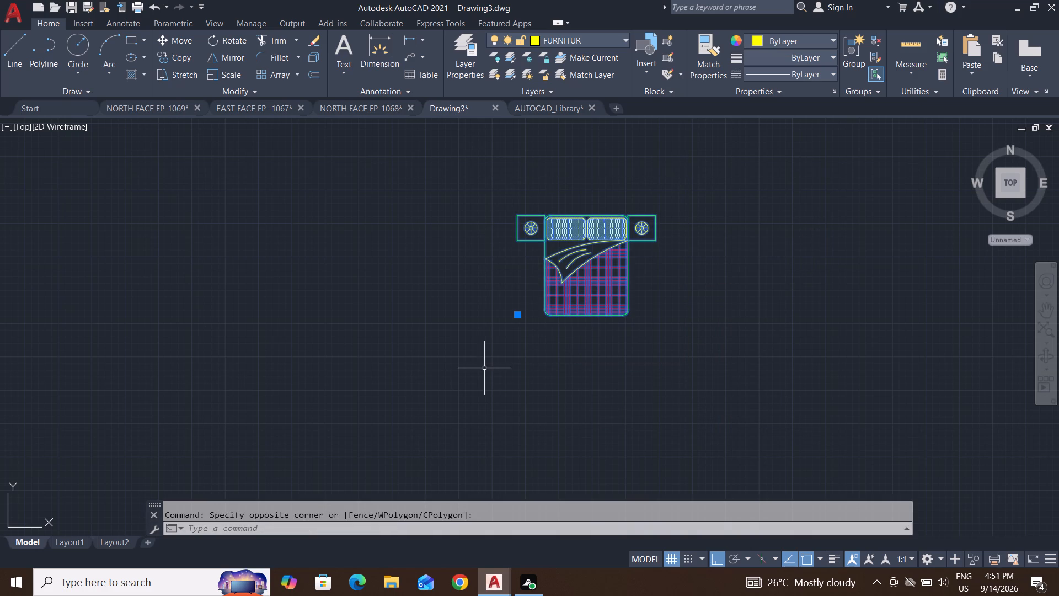
key("m")
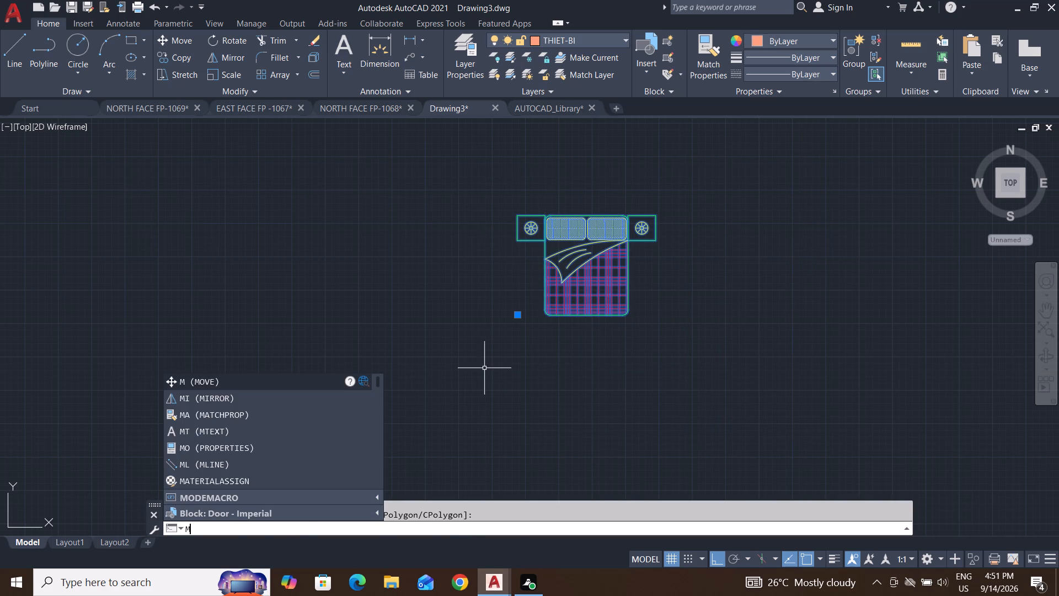
key("Return")
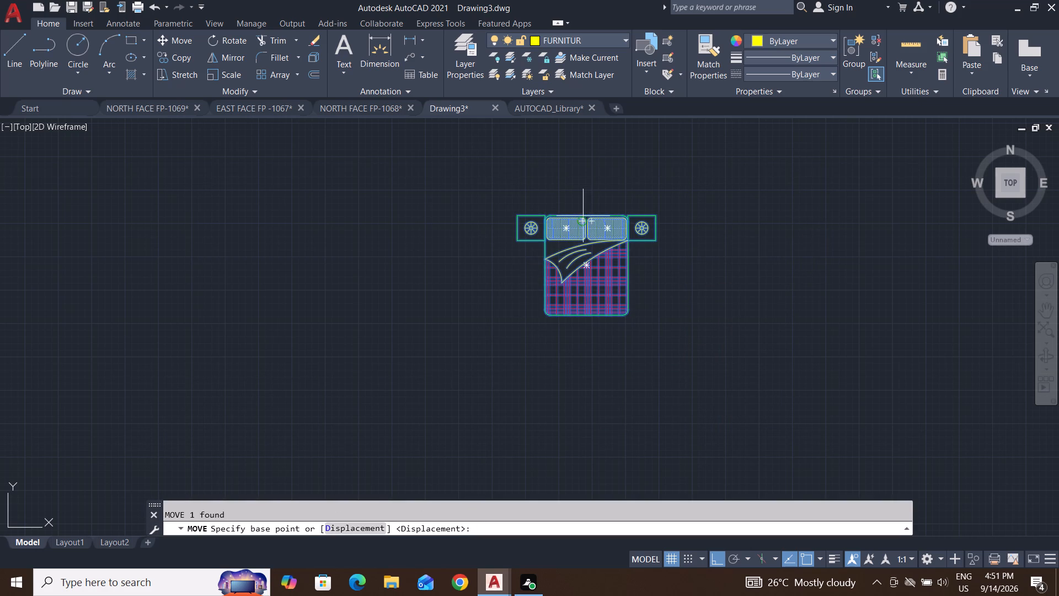
left_click(589, 216)
scroll(527, 414, "down", 3)
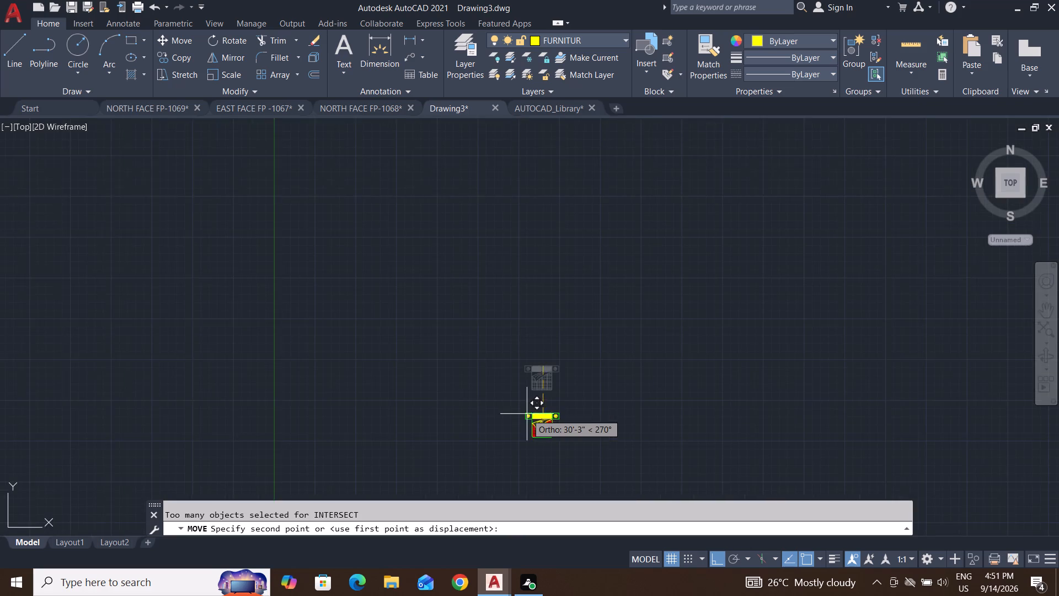
middle_click_drag(527, 414, 717, 272)
left_click(718, 555)
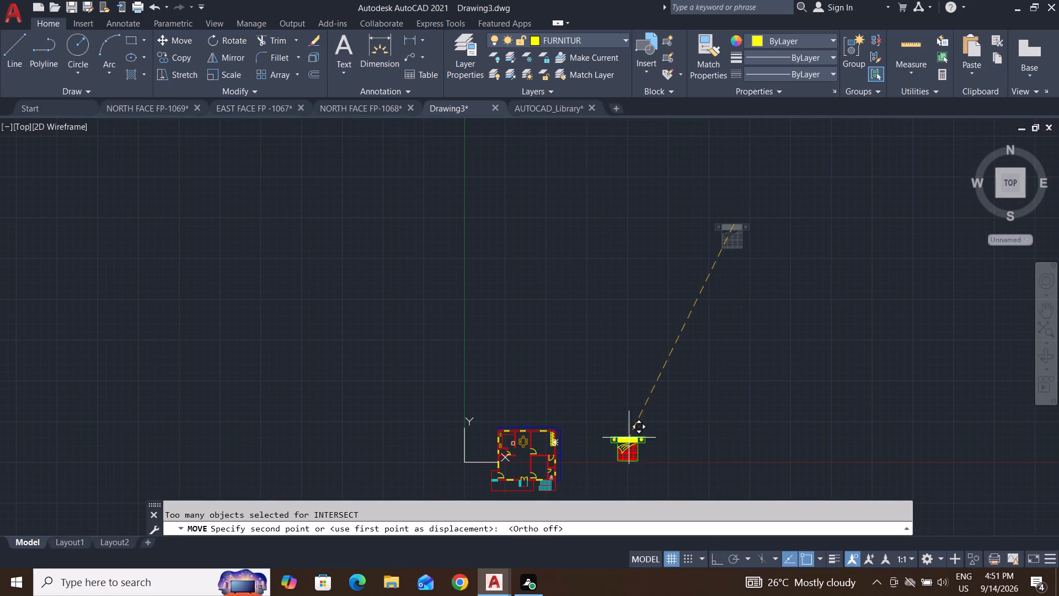
scroll(548, 418, "up", 3)
left_click(528, 291)
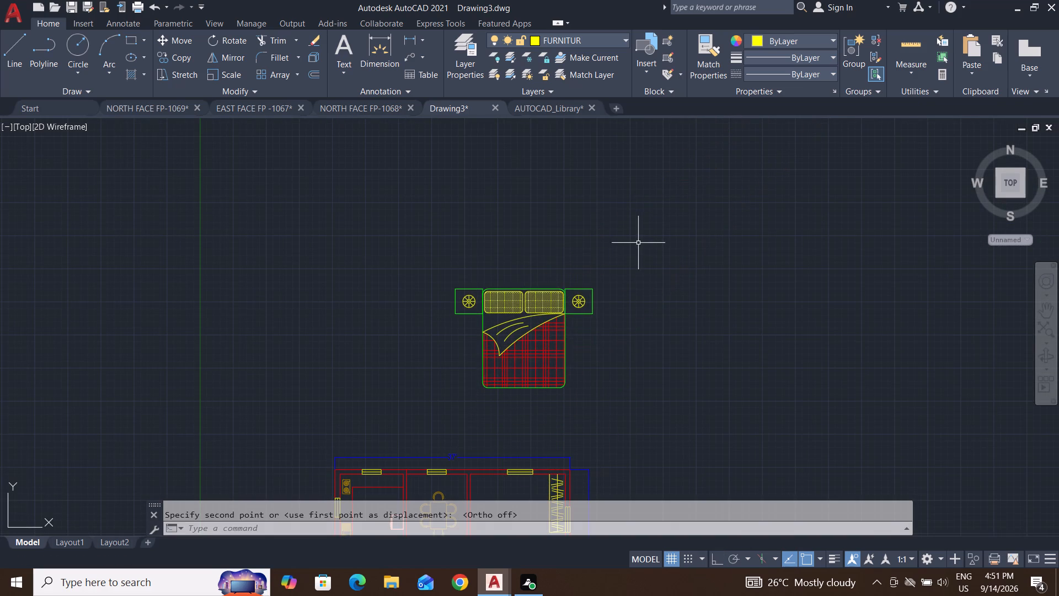
key("Escape")
key("Escape")
key("Escape")
key("Escape")
Scale the double bed north of the floor plan down to about a tenth of its size from its upper-left nightstand corner.
left_click(640, 233)
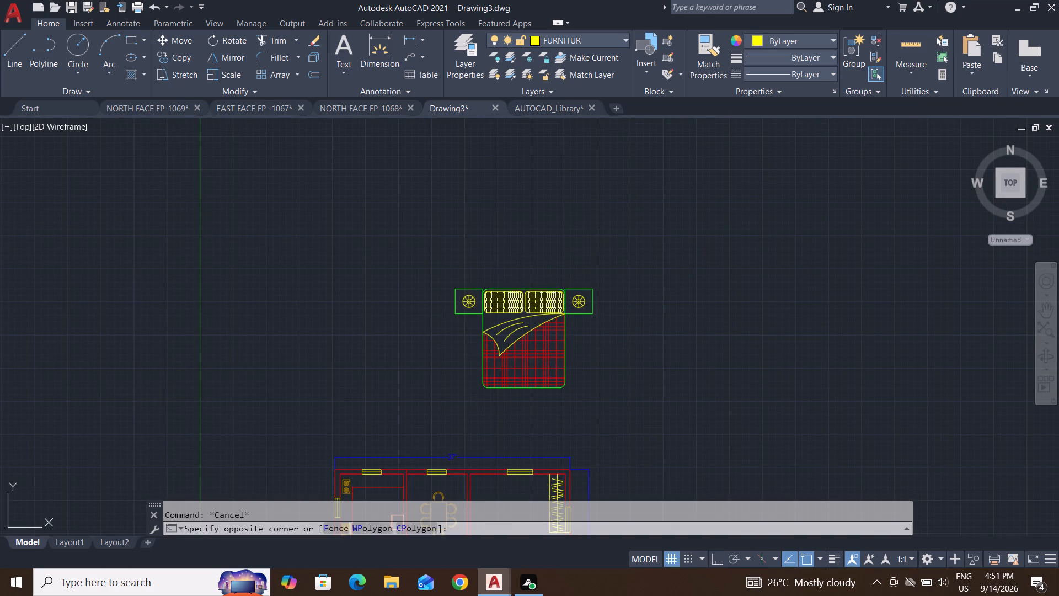
left_click(426, 413)
type("SC")
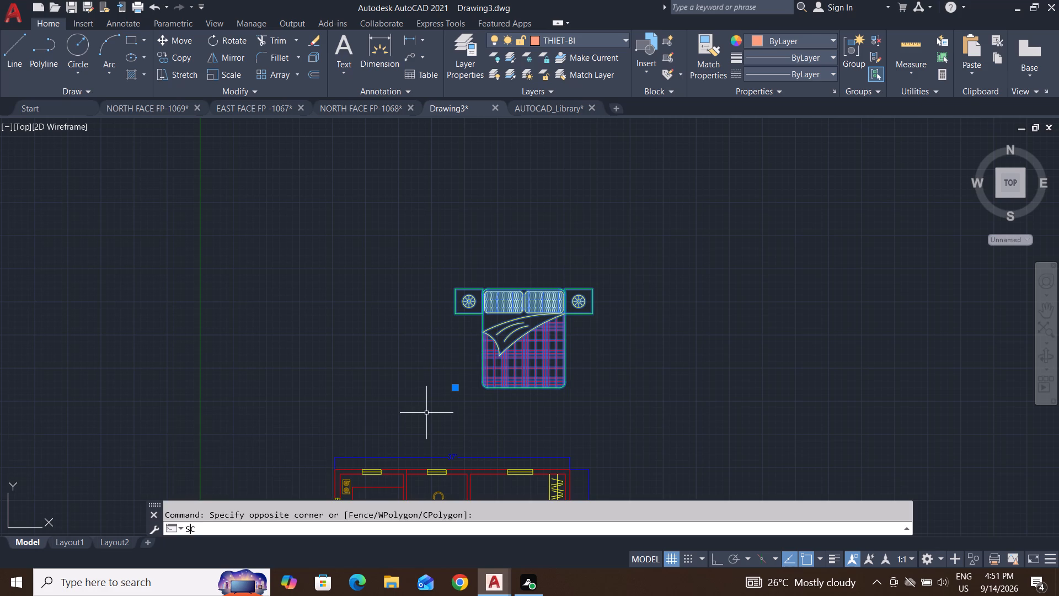
key("Return")
left_click(457, 287)
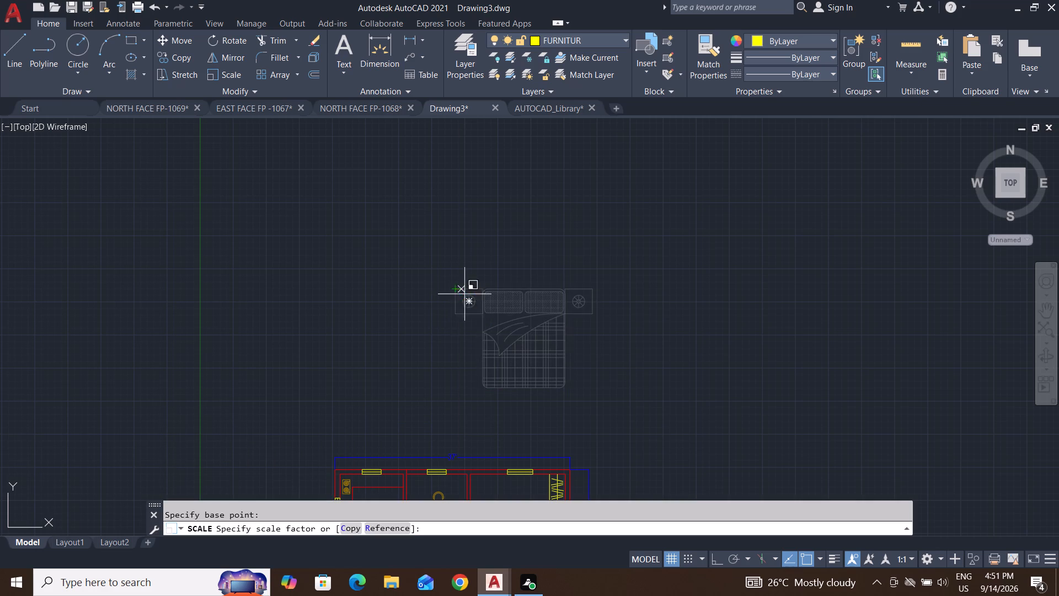
scroll(482, 325, "up", 3)
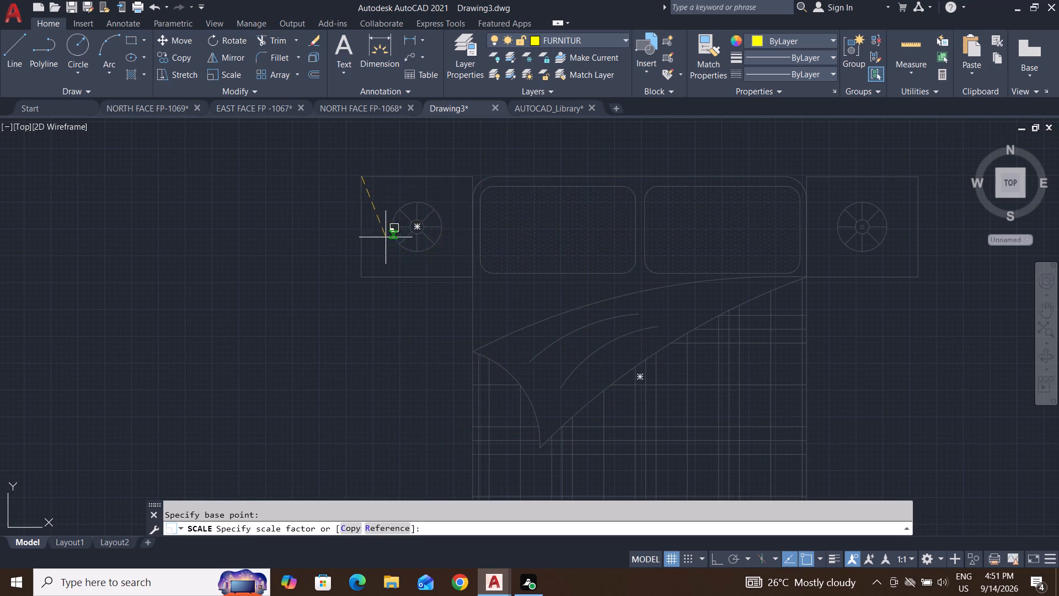
left_click(362, 203)
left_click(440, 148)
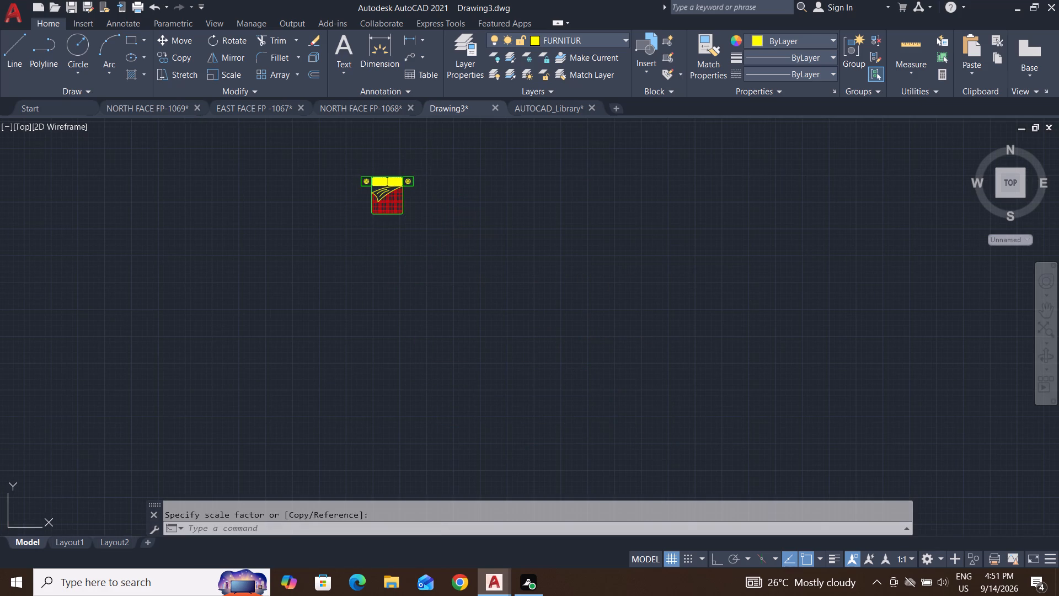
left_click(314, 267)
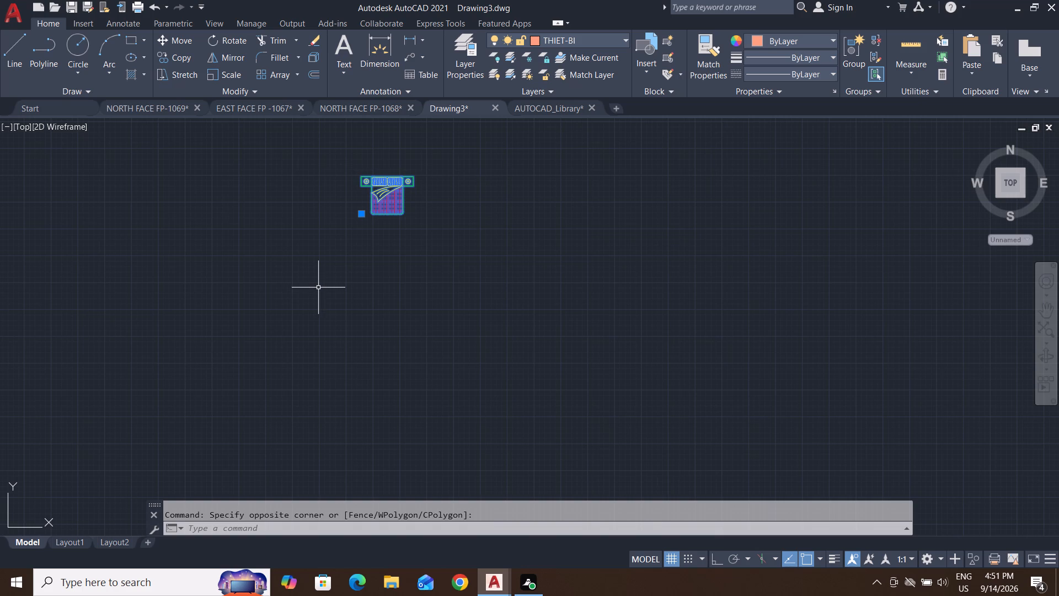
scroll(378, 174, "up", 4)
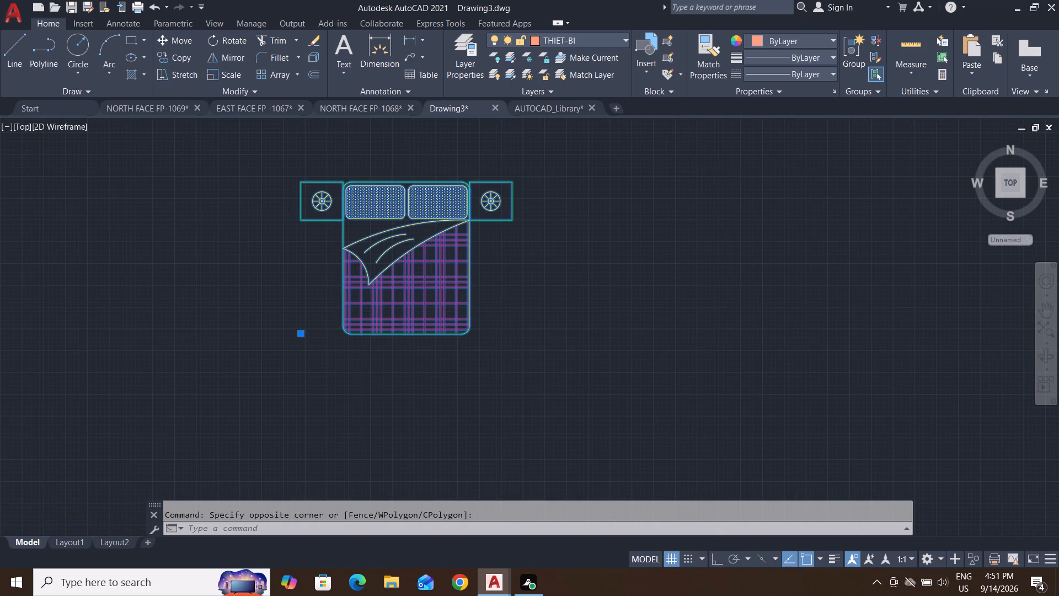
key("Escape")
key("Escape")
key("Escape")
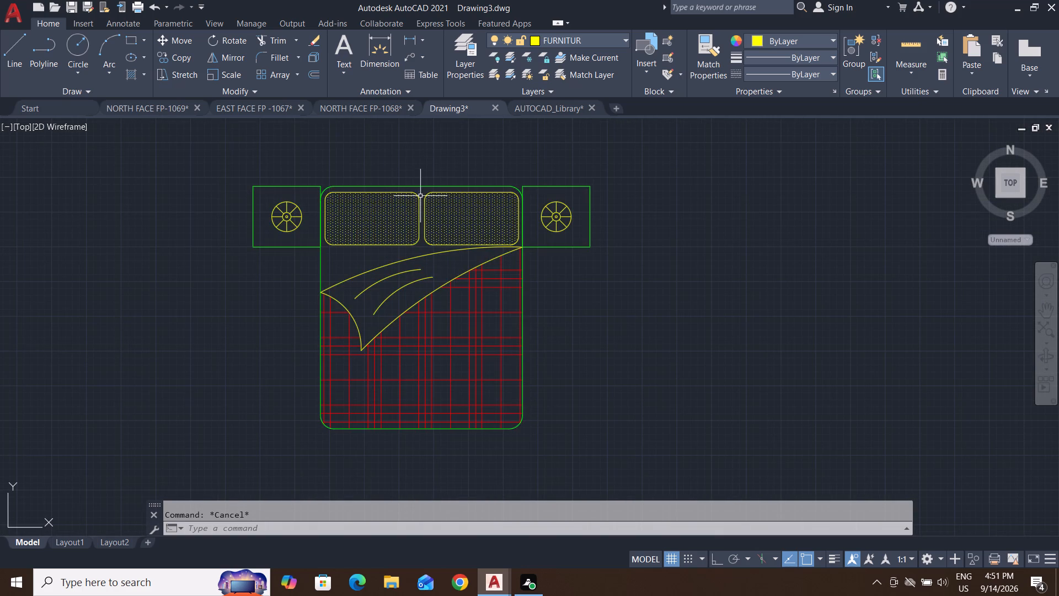
Move the double bed by its headboard midpoint into the north-east bedroom, just below the north wall near the window.
left_click(418, 187)
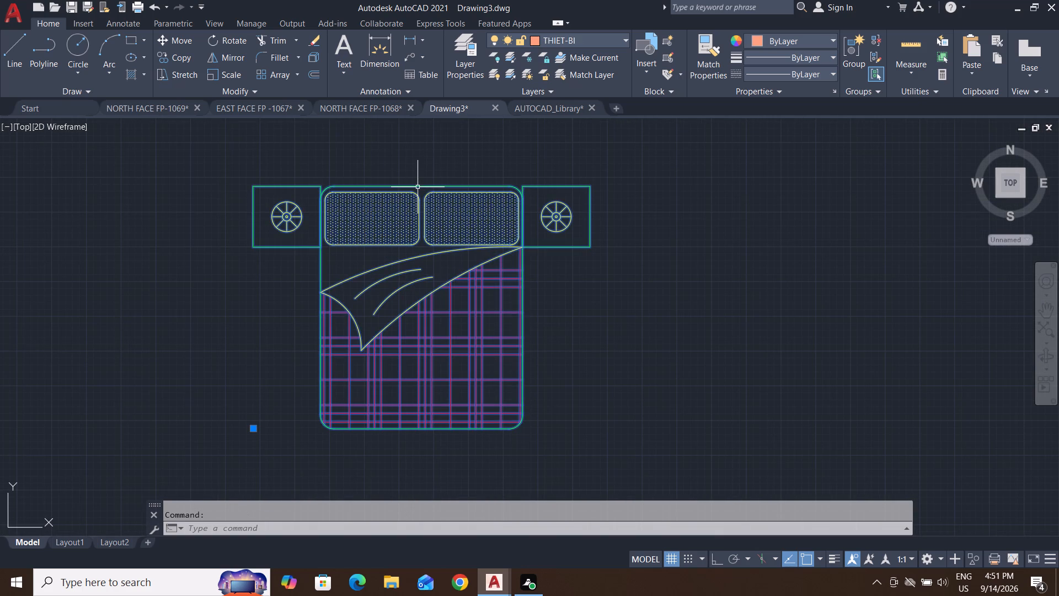
key("m")
key("Return")
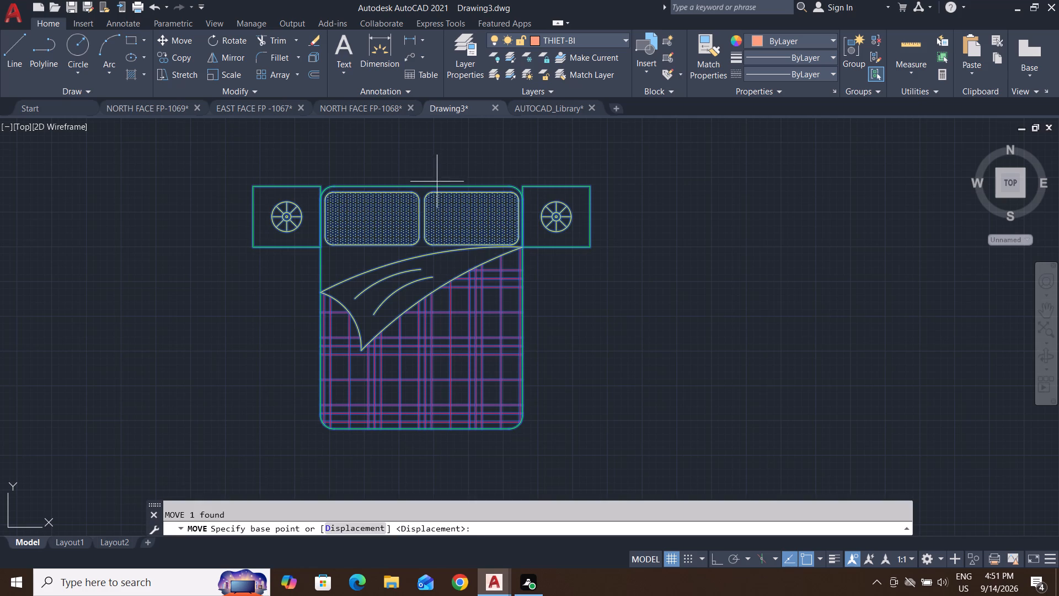
left_click(419, 186)
scroll(409, 354, "down", 8)
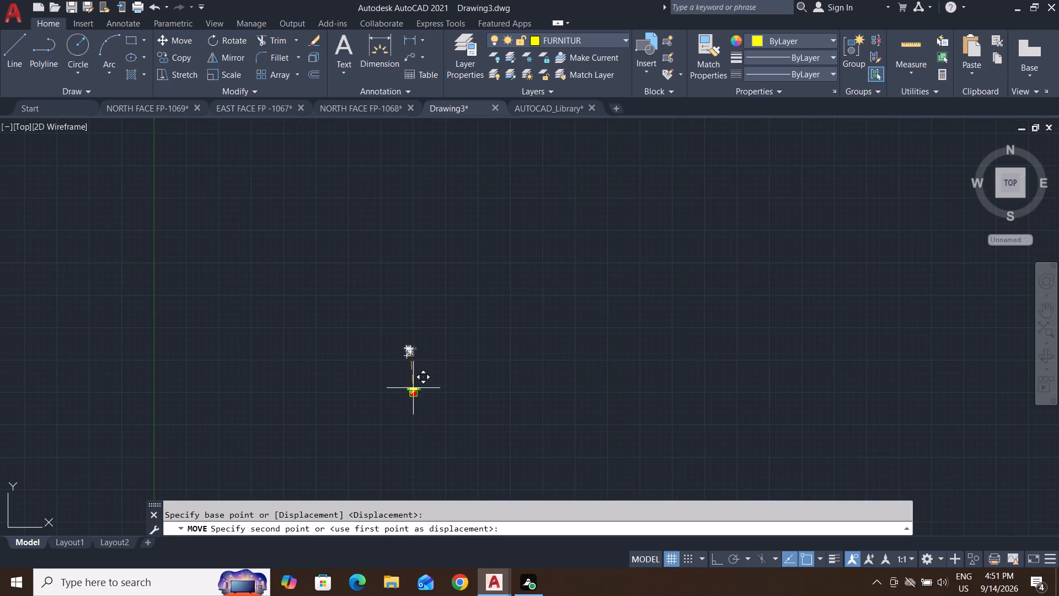
middle_click_drag(419, 408, 480, 177)
scroll(509, 313, "up", 3)
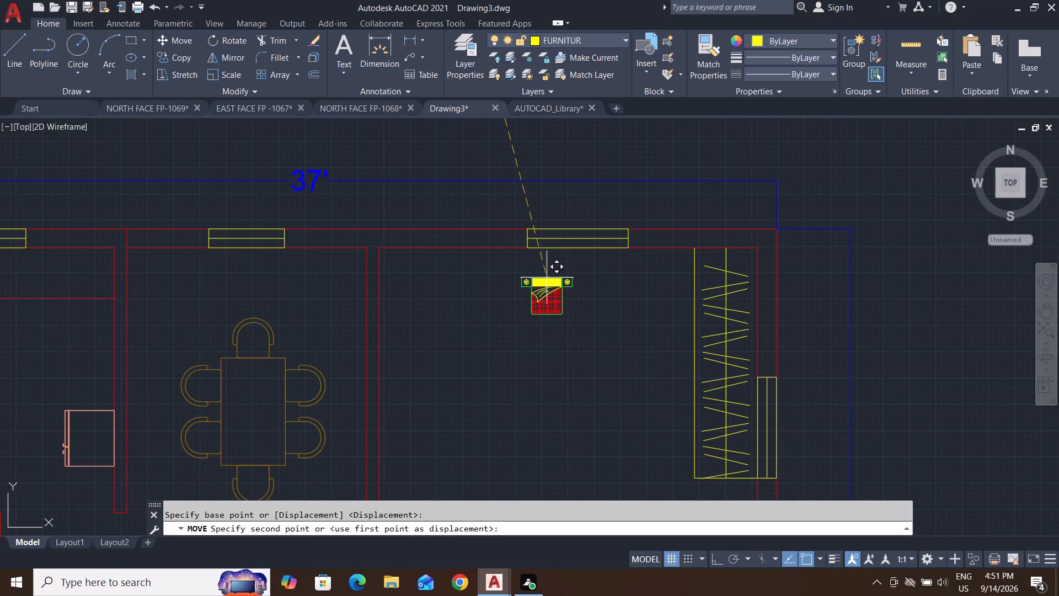
left_click(512, 265)
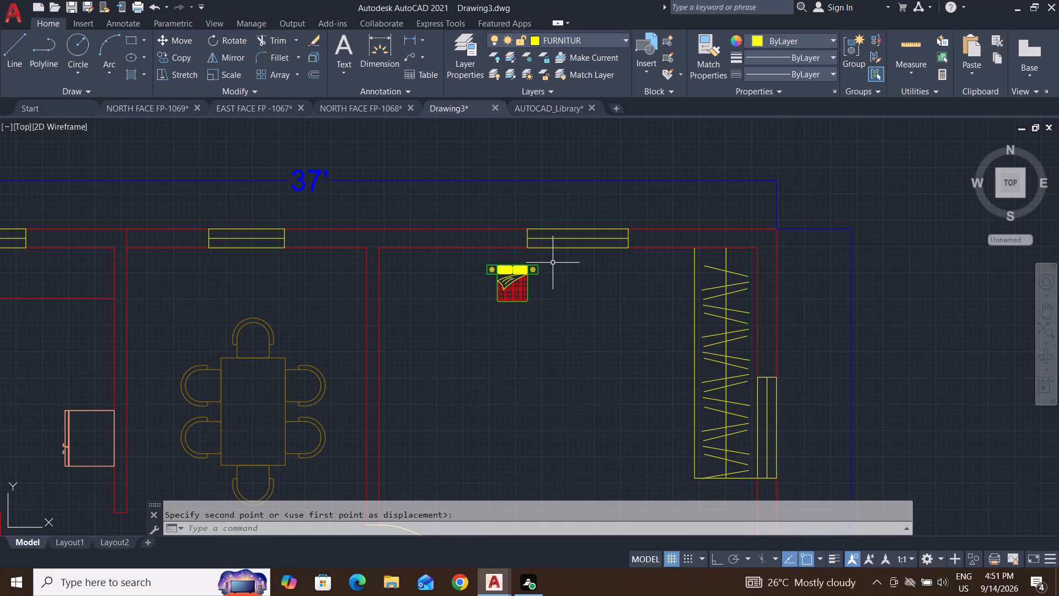
key("Escape")
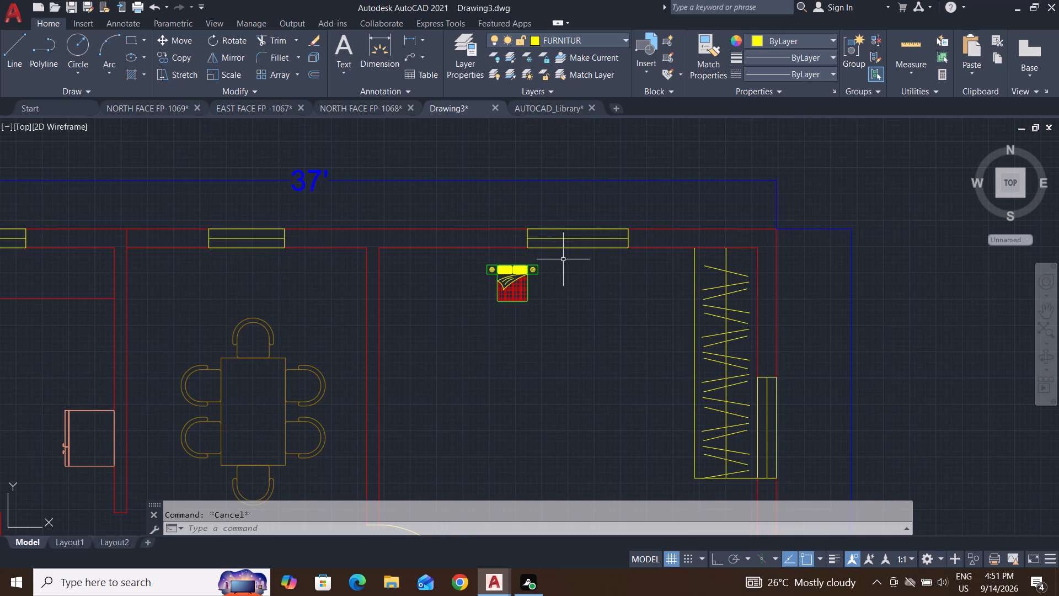
key("Escape")
key("Escape")
Scale the double bed up to about 3.5 times its size from its upper-left nightstand corner.
left_click(563, 259)
left_click(472, 334)
type("SC")
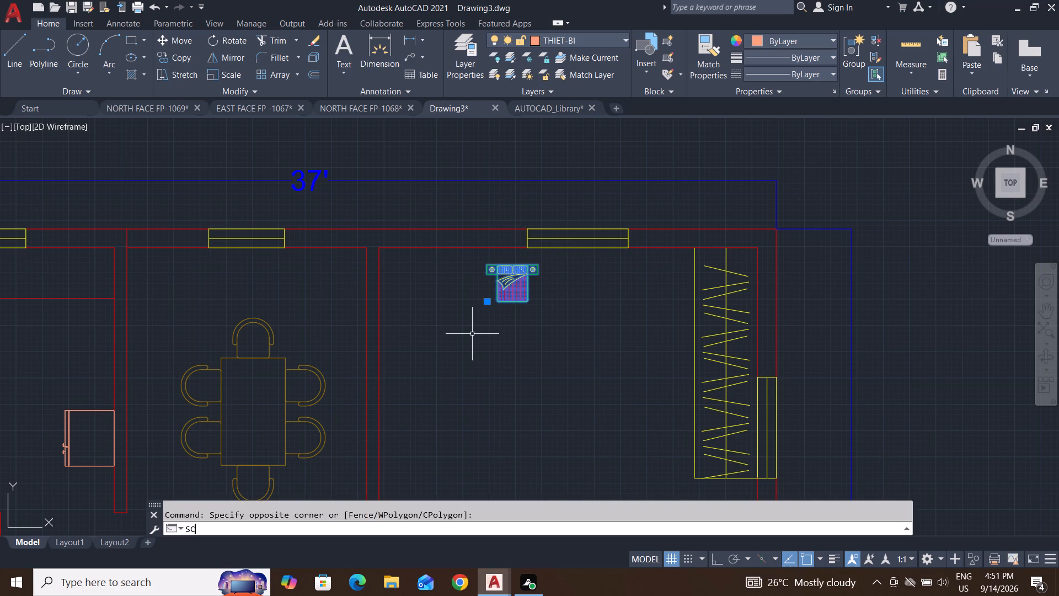
key("Return")
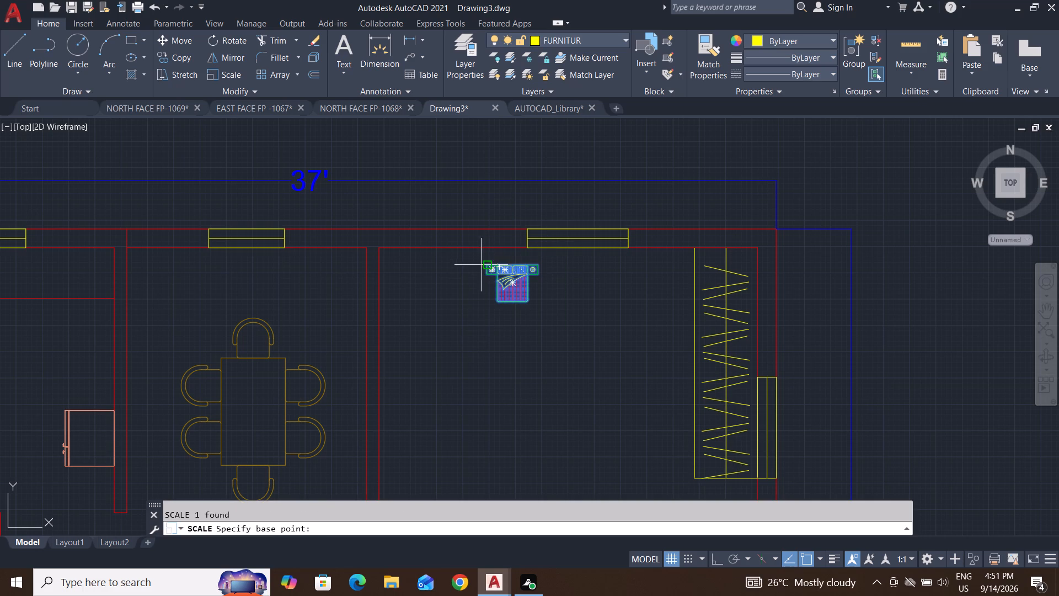
left_click(485, 264)
scroll(484, 266, "down", 1)
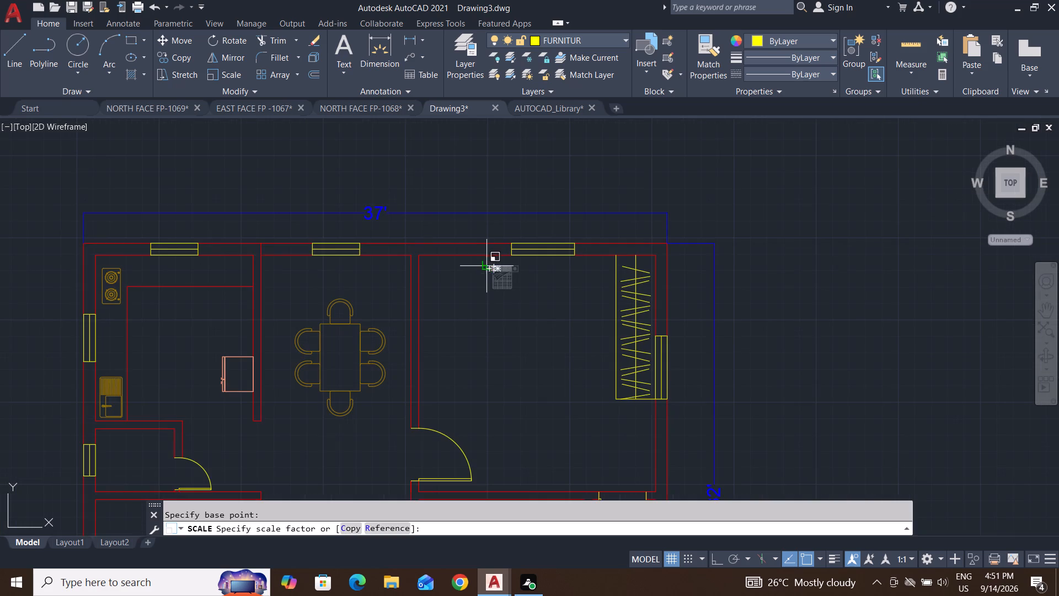
left_click(511, 317)
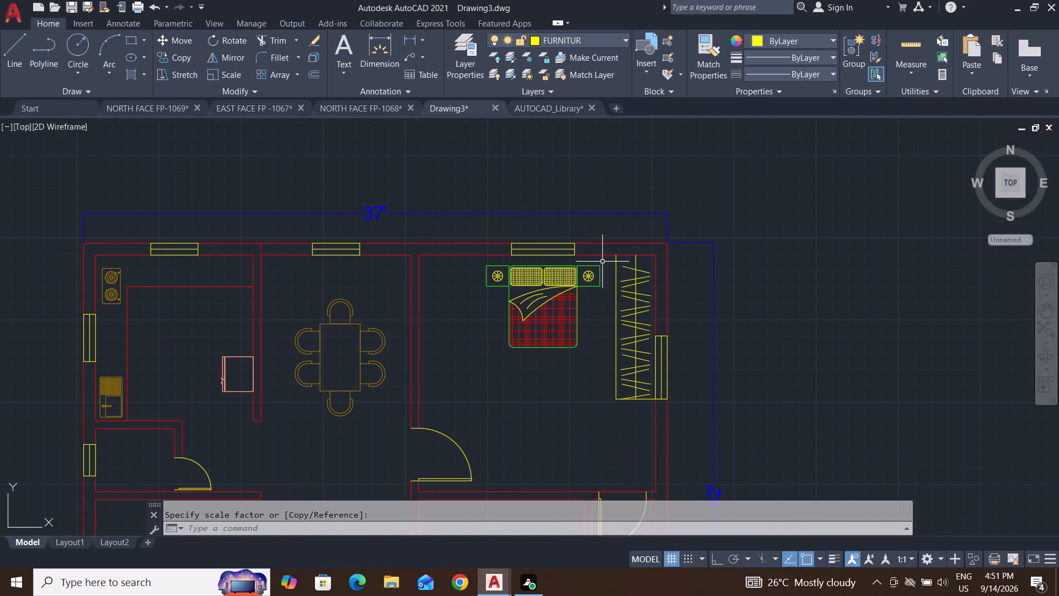
Scale the double bed up again to about 1.5 times its size from its upper-left nightstand corner.
left_click(604, 262)
left_click(492, 365)
type("SC")
key("Return")
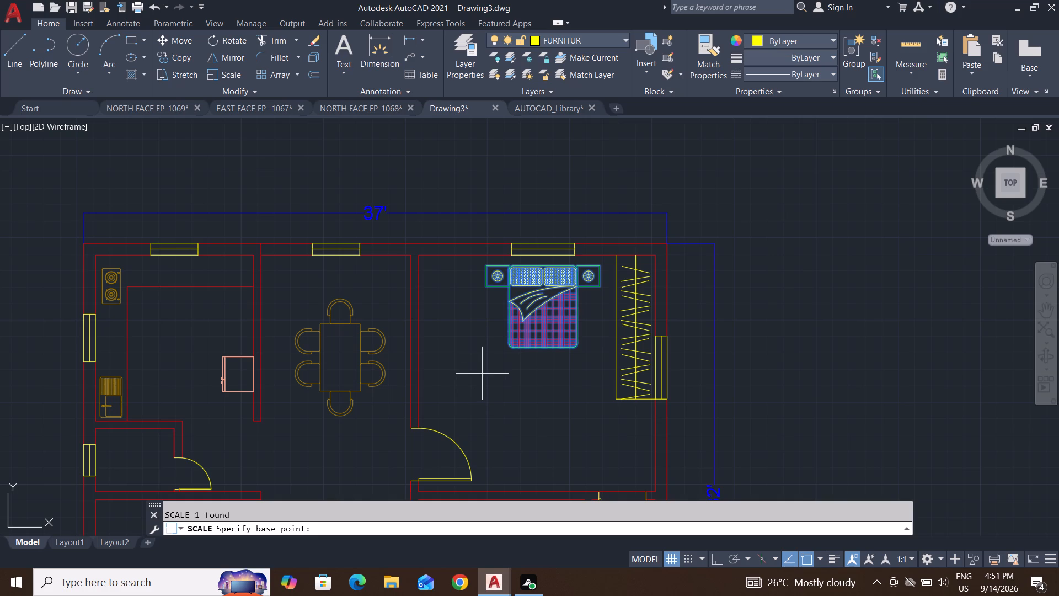
type("SC")
key("Return")
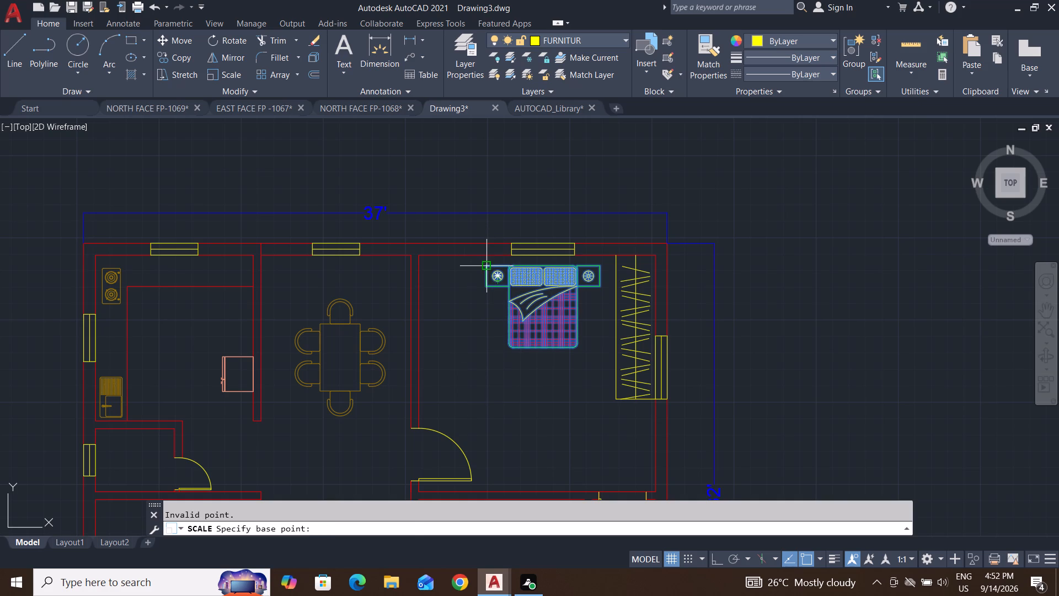
left_click(489, 265)
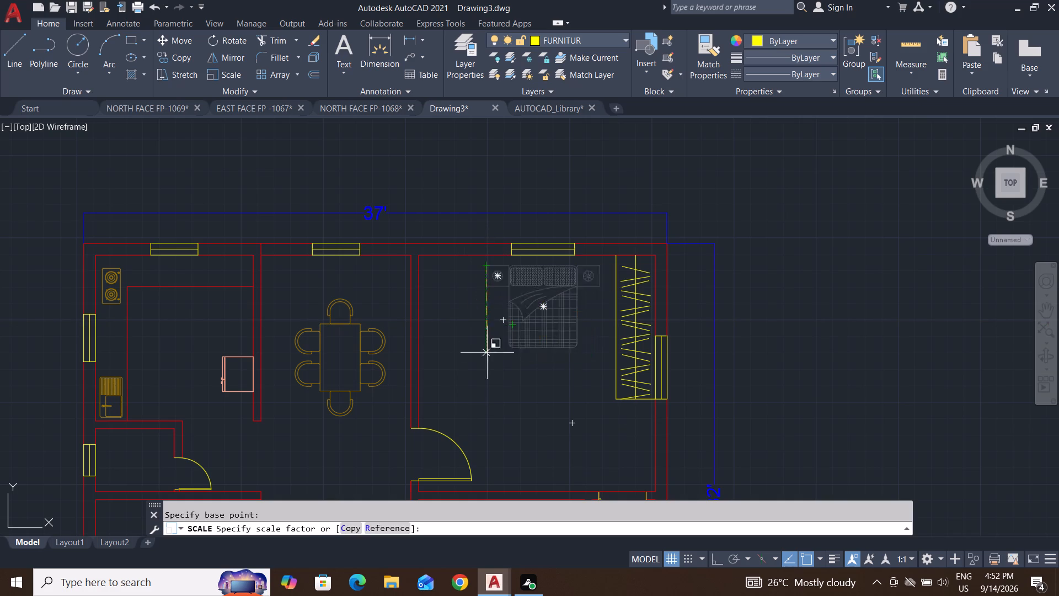
left_click(494, 352)
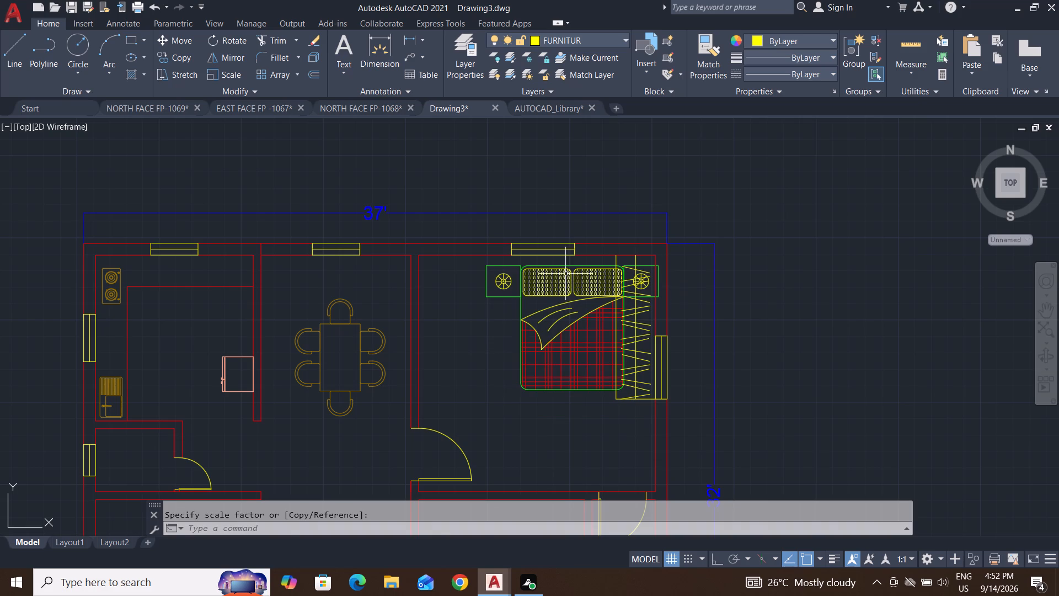
Move the double bed by its headboard midpoint to just inside the north wall, between the bedroom's west wall and the wardrobe.
left_click(573, 260)
left_click(479, 413)
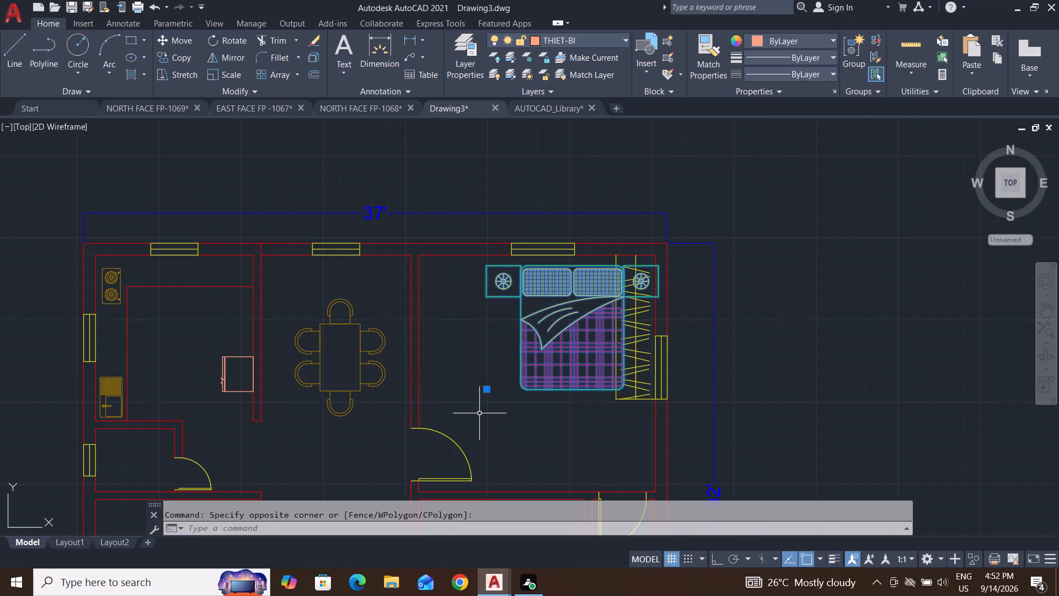
key("m")
key("Return")
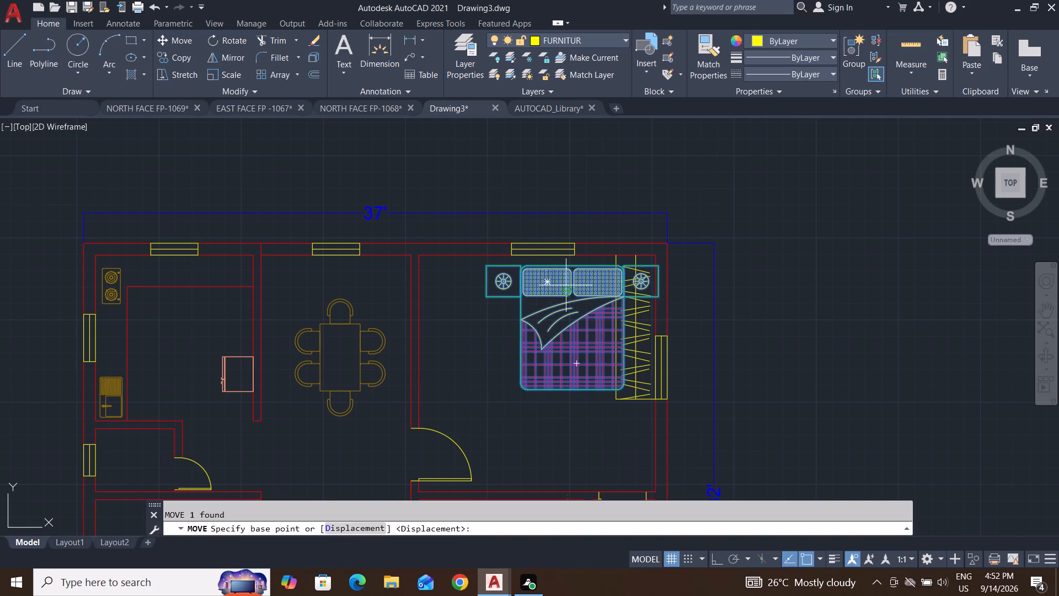
left_click(573, 268)
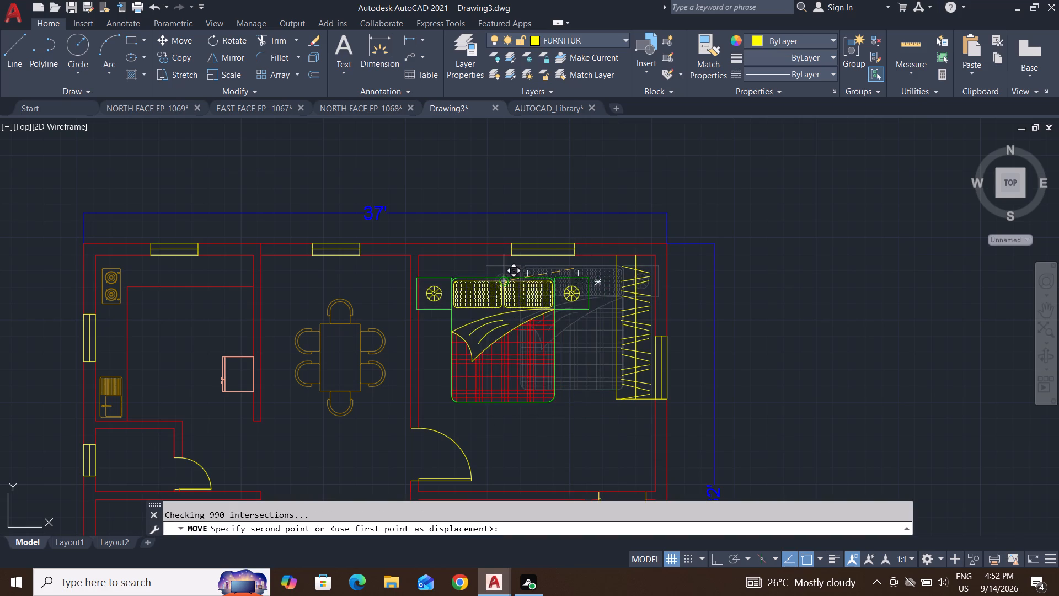
scroll(522, 265, "up", 1)
middle_click_drag(522, 265, 528, 289)
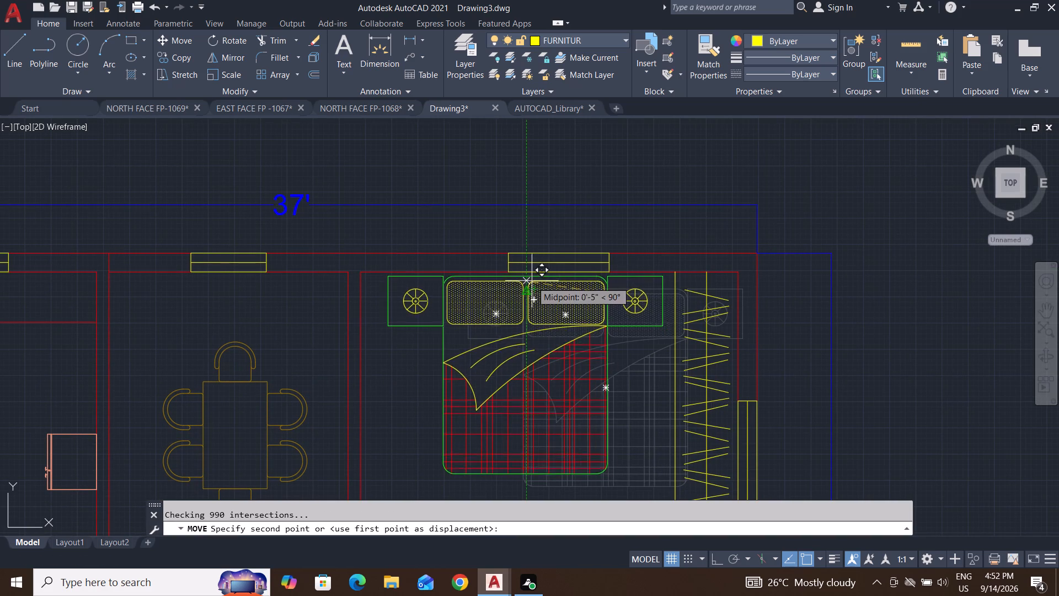
left_click(528, 282)
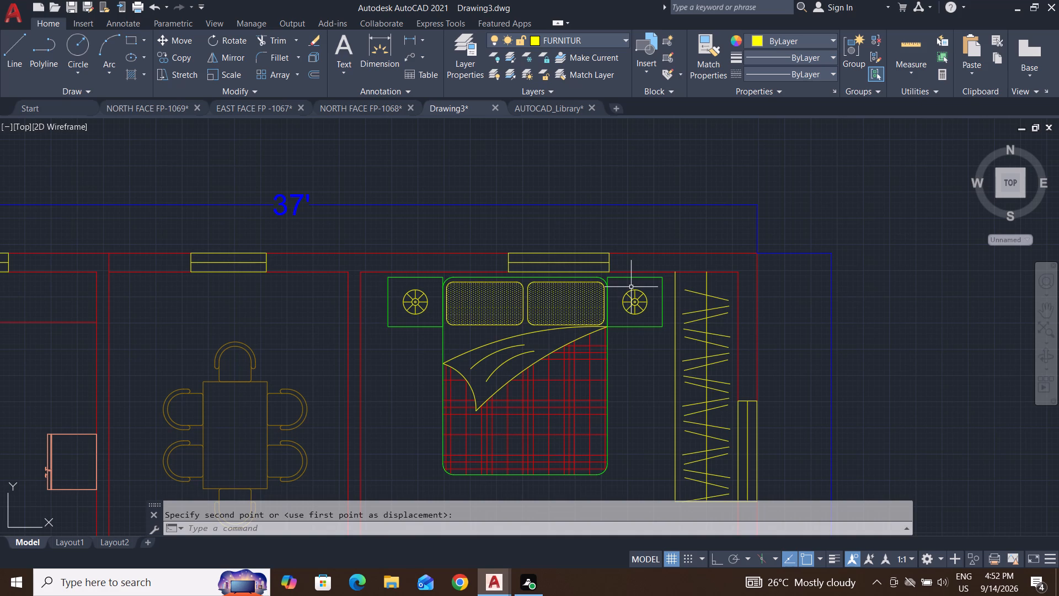
key("Escape")
key("Escape")
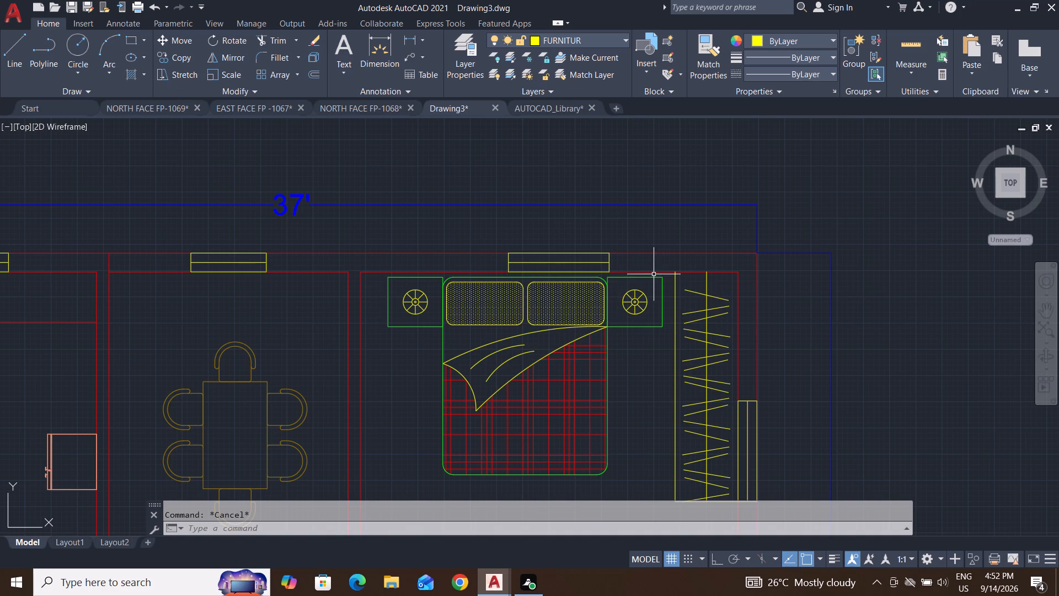
Explode the double bed block in the north-east bedroom into separate objects.
scroll(664, 277, "up", 4)
left_click(671, 265)
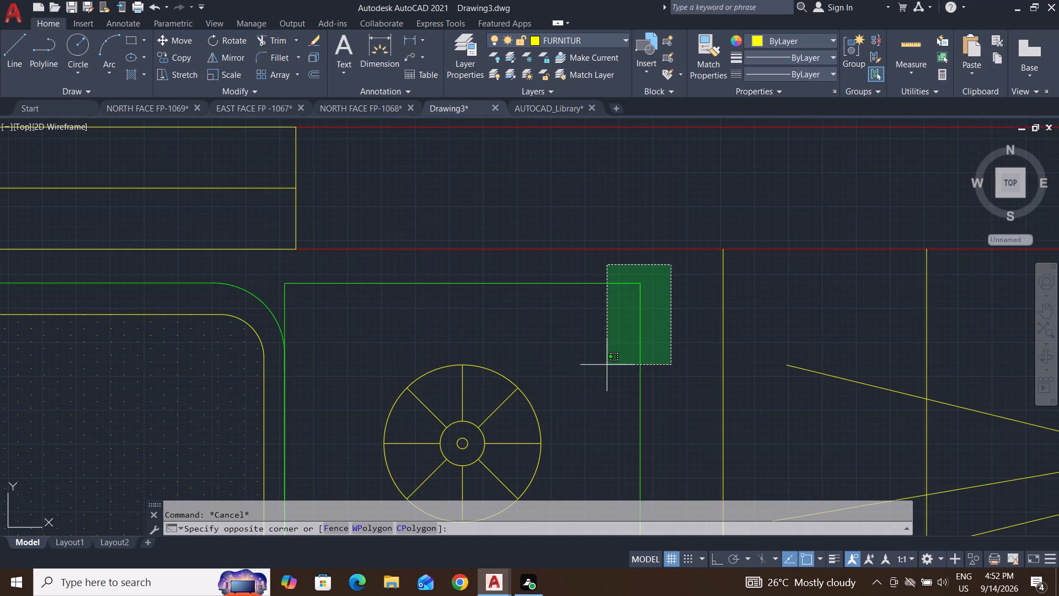
scroll(555, 376, "down", 3)
middle_click(555, 375)
left_click(462, 461)
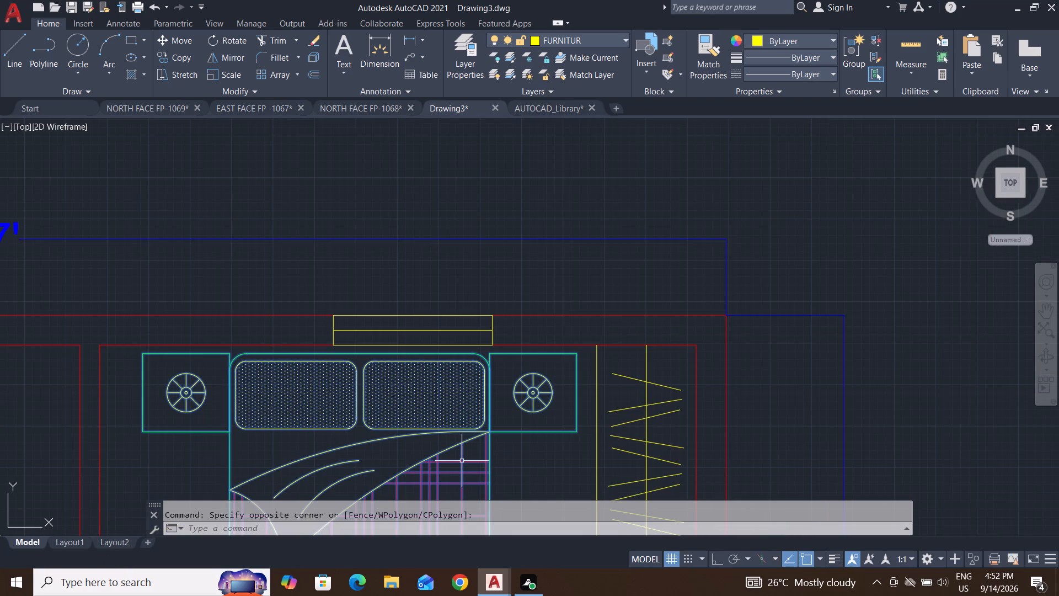
key("x")
key("Return")
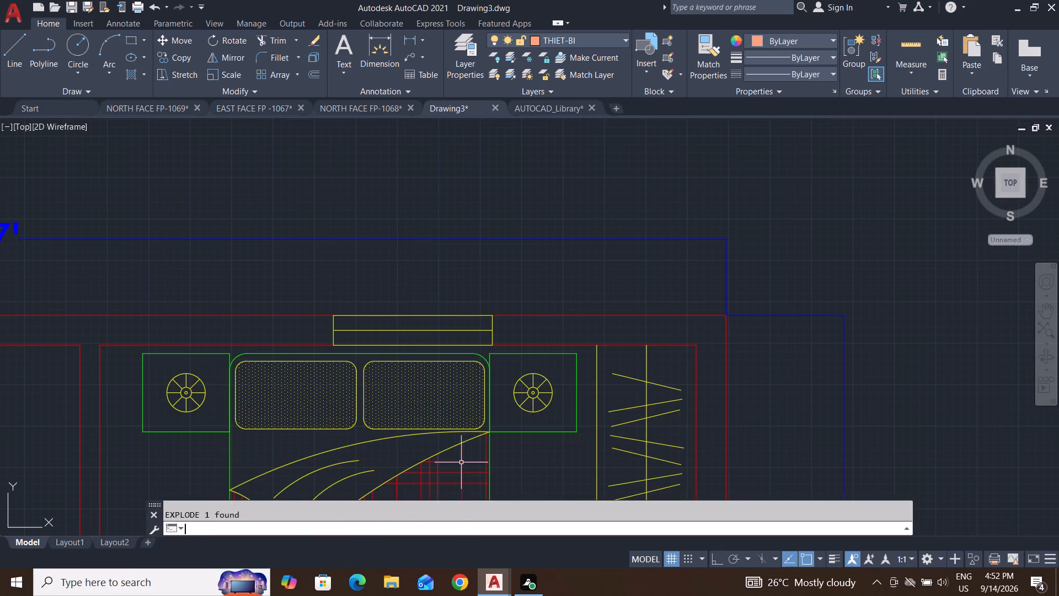
Delete the nightstand and its round lamp on the bed's wardrobe side.
middle_click_drag(526, 372, 577, 294)
scroll(621, 280, "up", 2)
middle_click_drag(621, 280, 646, 249)
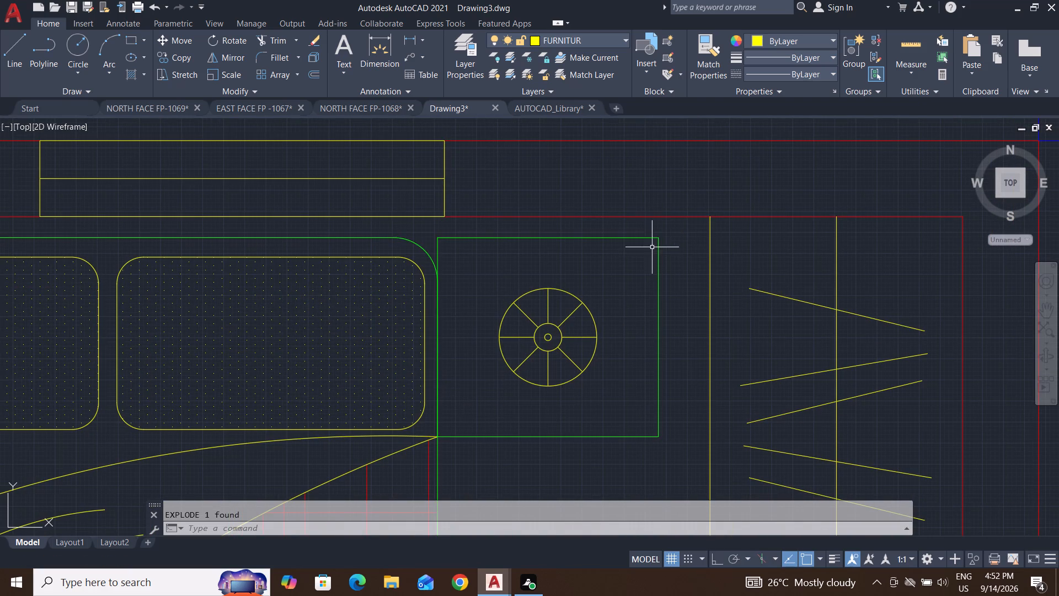
left_click(672, 227)
left_click(443, 471)
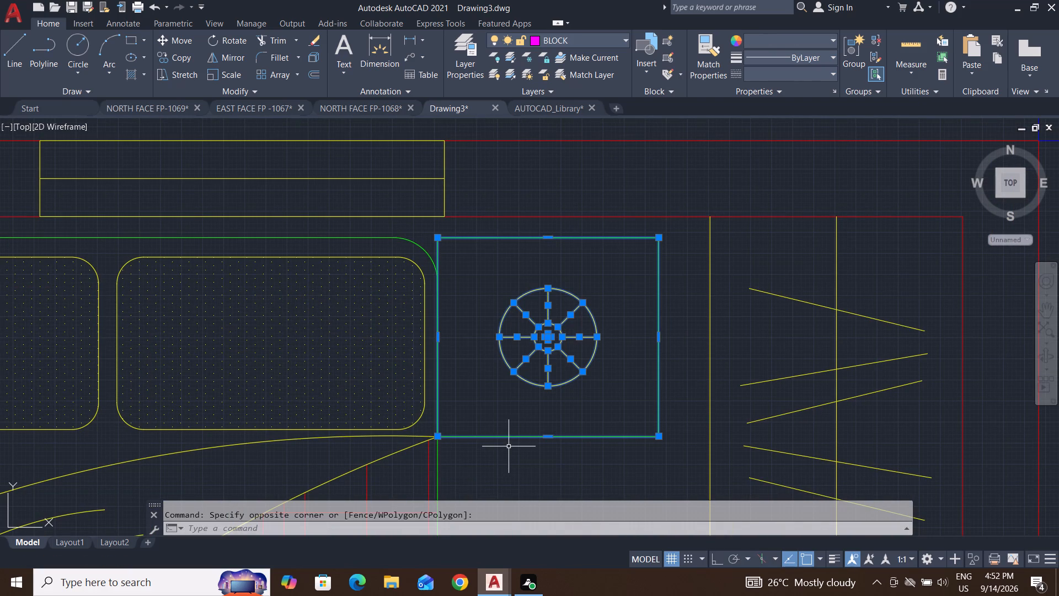
key("Delete")
Delete the remaining nightstand and its round lamp on the west side of the north-east bedroom's bed.
scroll(542, 355, "down", 3)
middle_click_drag(357, 403, 450, 401)
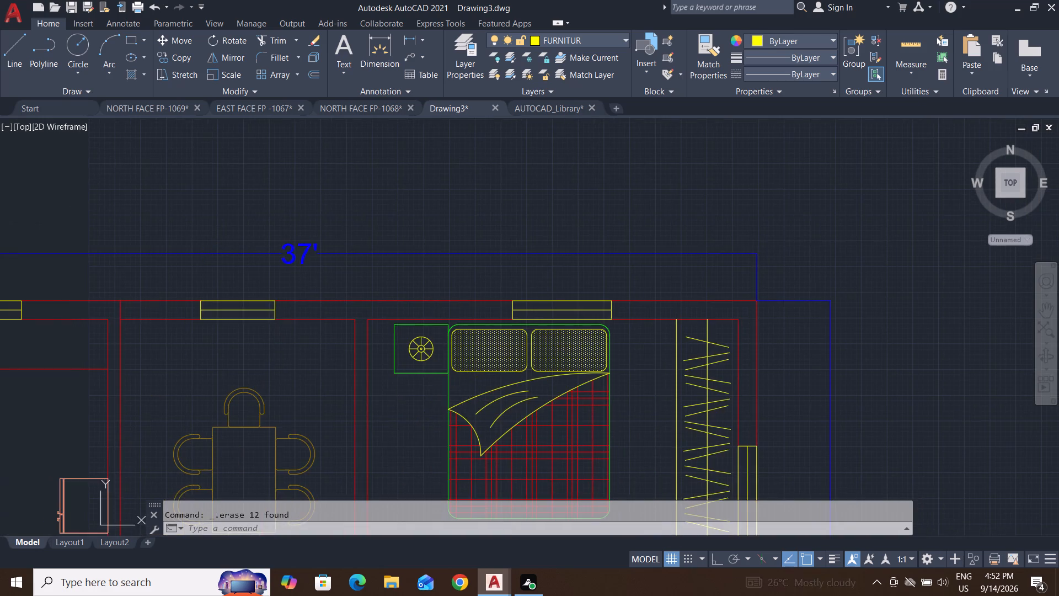
scroll(423, 356, "up", 3)
left_click(493, 235)
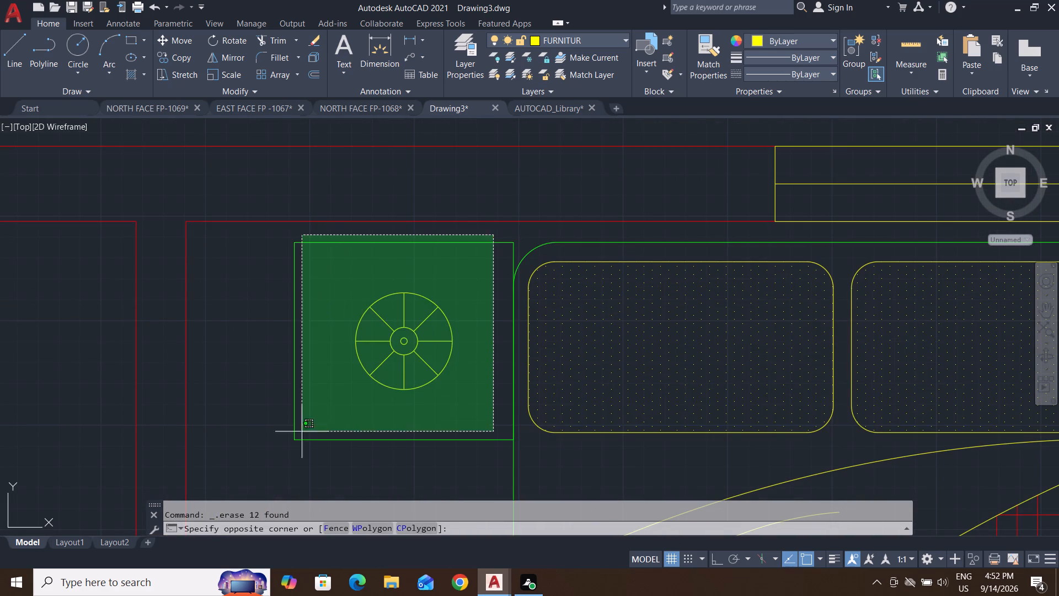
left_click(278, 462)
key("Delete")
Scale the exploded double bed down to about 0.7 times its size from its north-west pillow corner.
scroll(384, 396, "down", 3)
middle_click_drag(442, 409, 459, 250)
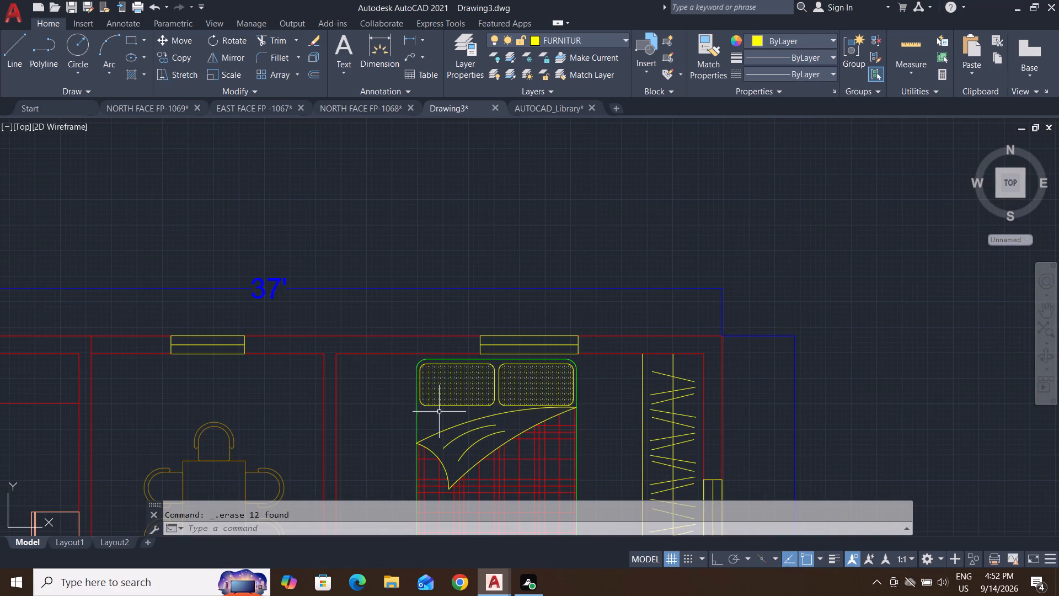
middle_click_drag(459, 250, 464, 239)
left_click(619, 187)
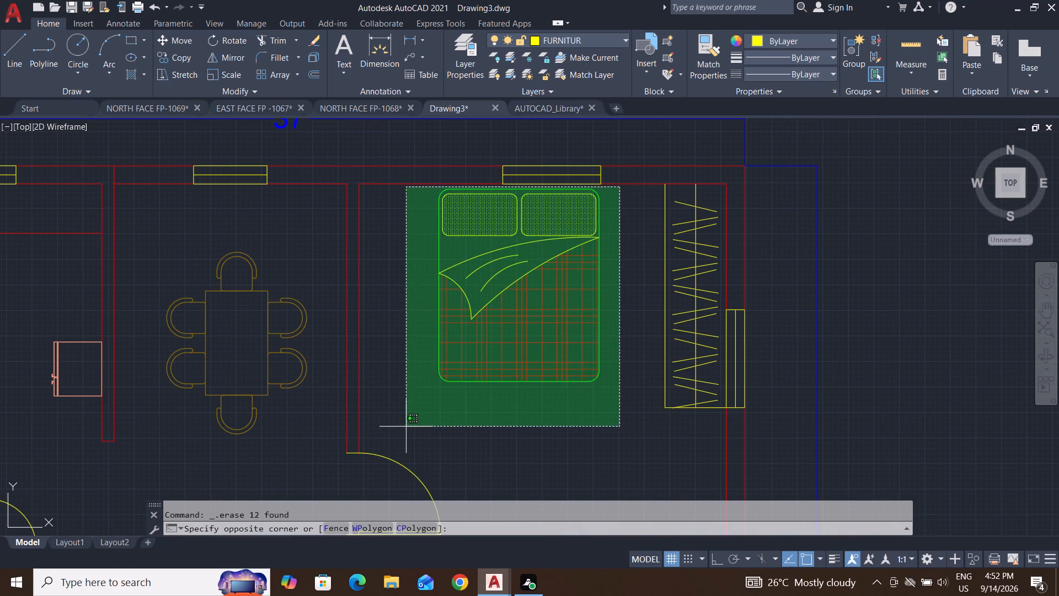
left_click(406, 427)
type("SC")
key("Return")
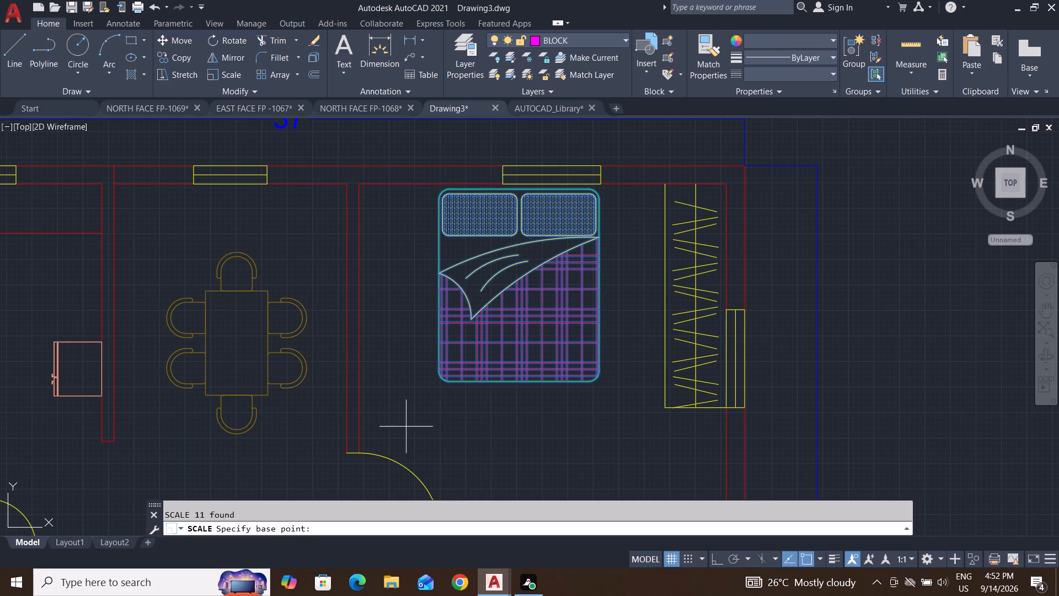
left_click(444, 194)
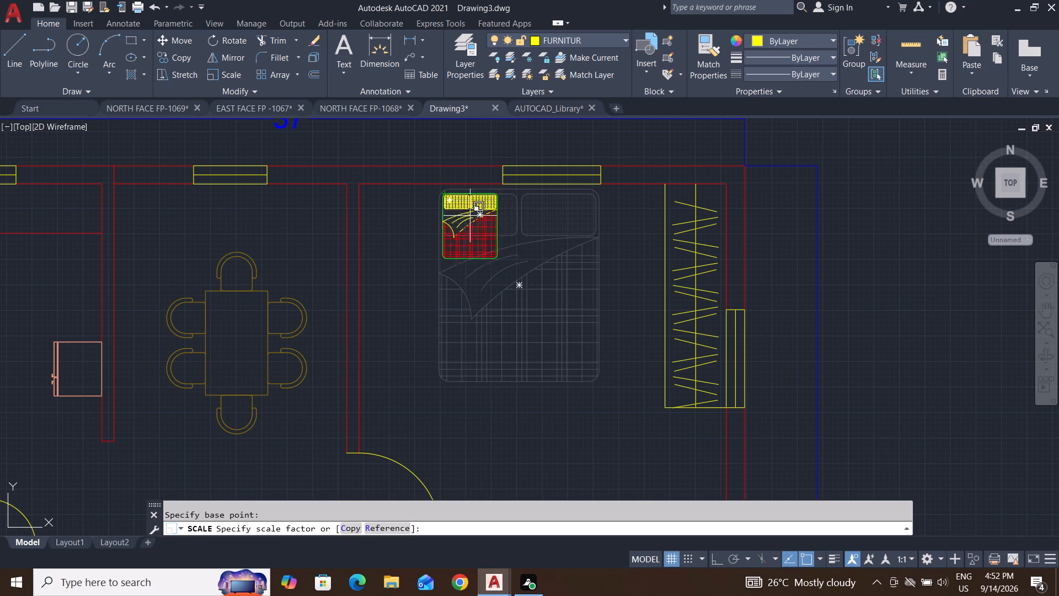
left_click(497, 240)
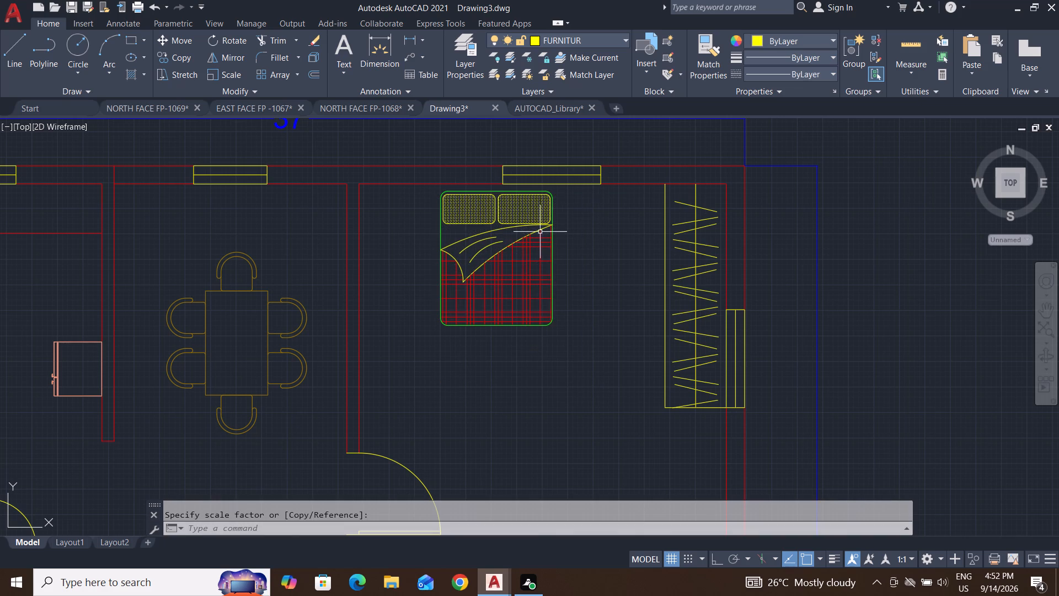
Move the double bed east by its headboard midpoint so it sits centred just below the north wall window.
left_click(558, 188)
left_click(416, 368)
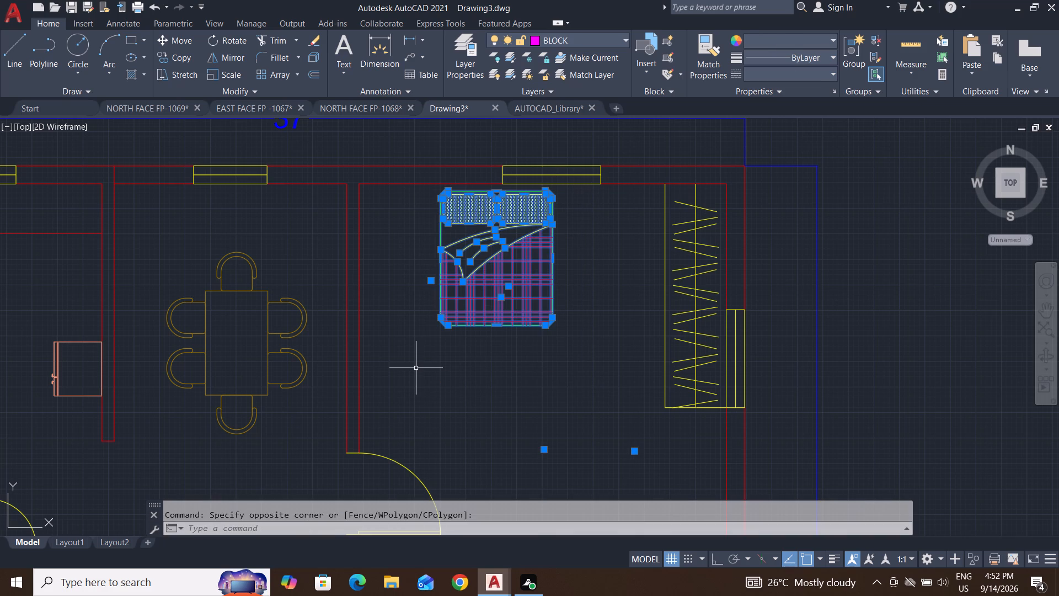
key("m")
key("Return")
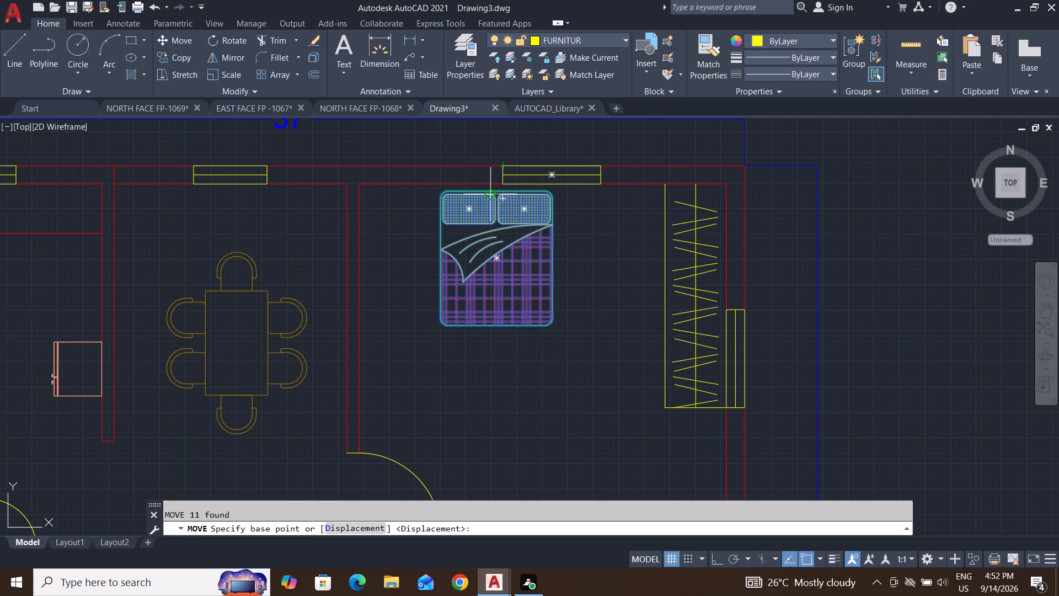
left_click(497, 191)
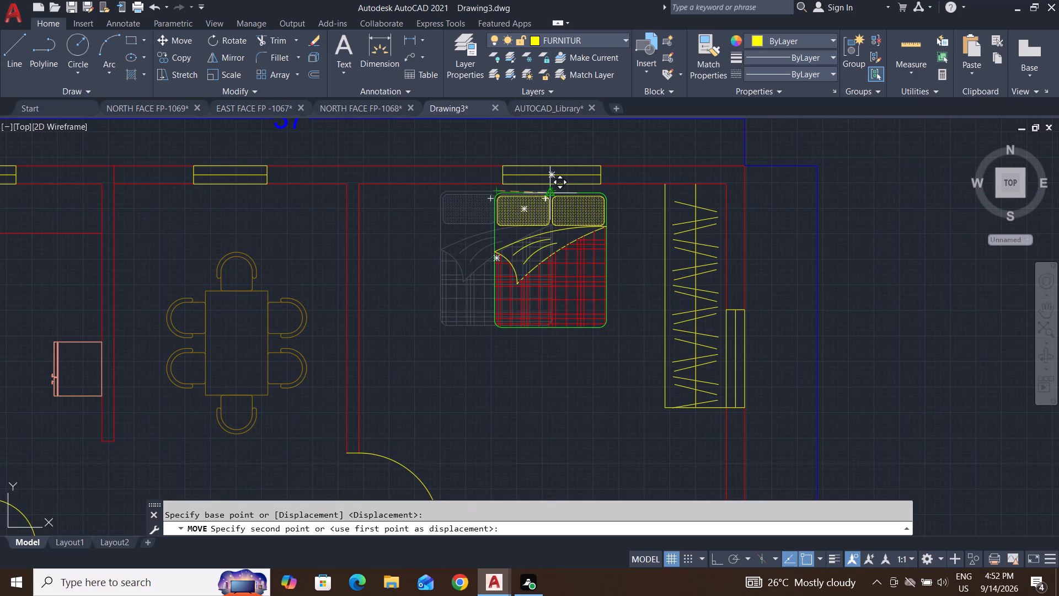
left_click(550, 194)
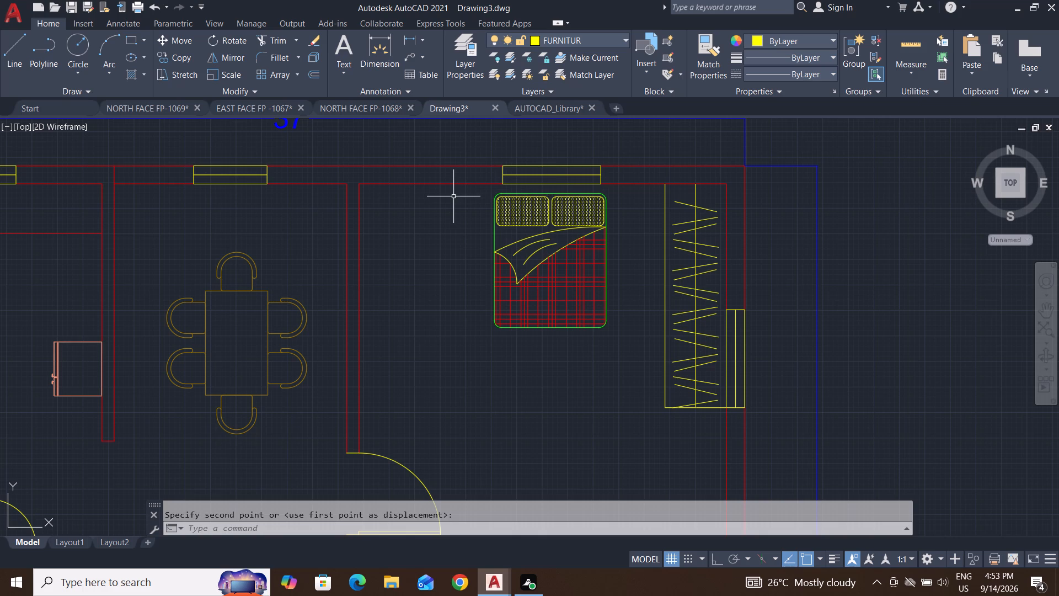
Scale the double bed up to about 1.25 times its size from the north-west corner of its headboard.
left_click(631, 187)
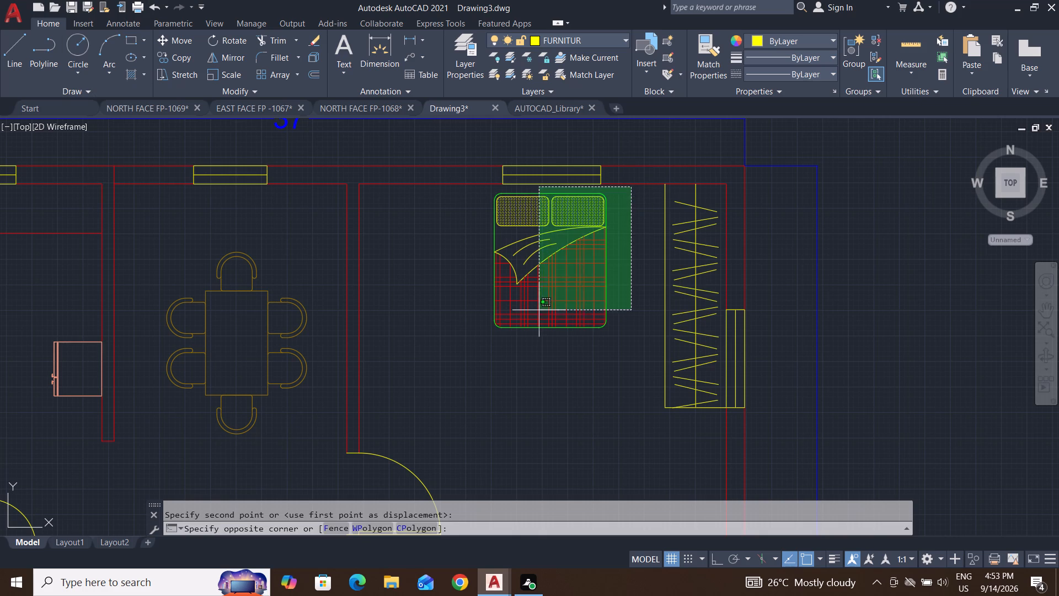
left_click(467, 355)
type("SC")
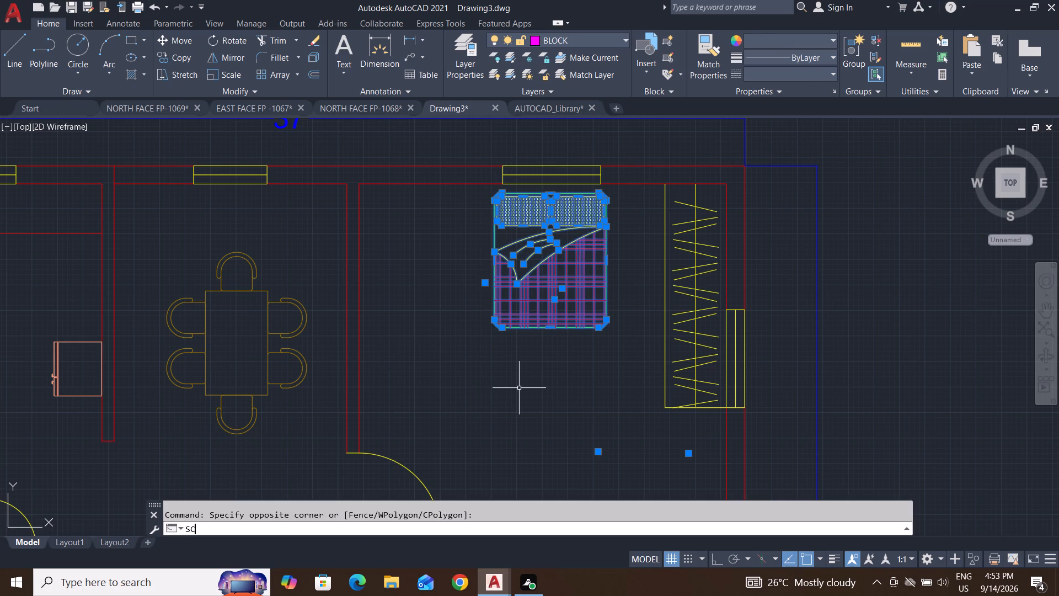
key("Return")
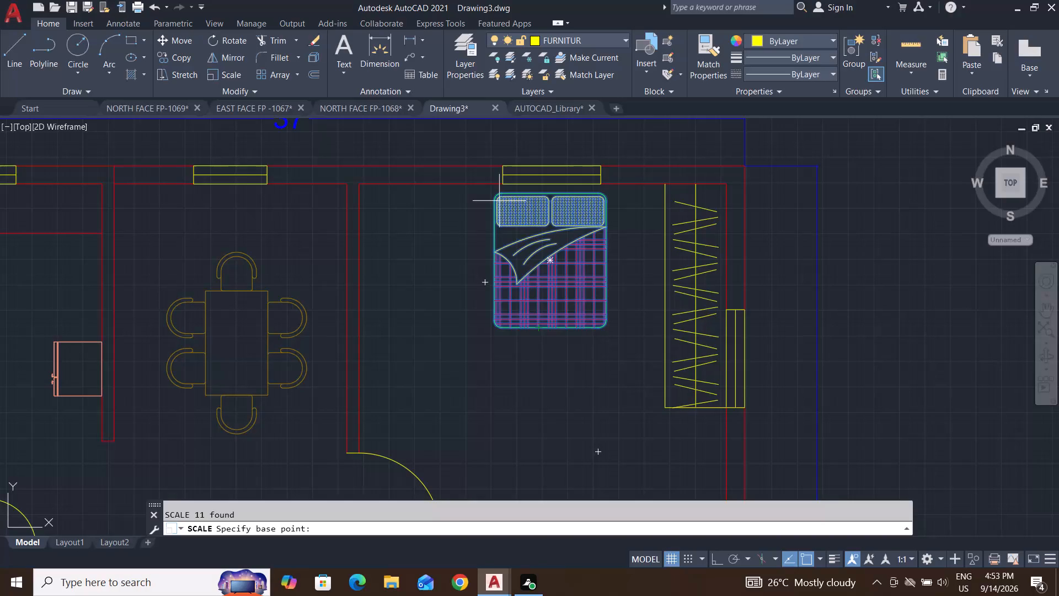
left_click(499, 192)
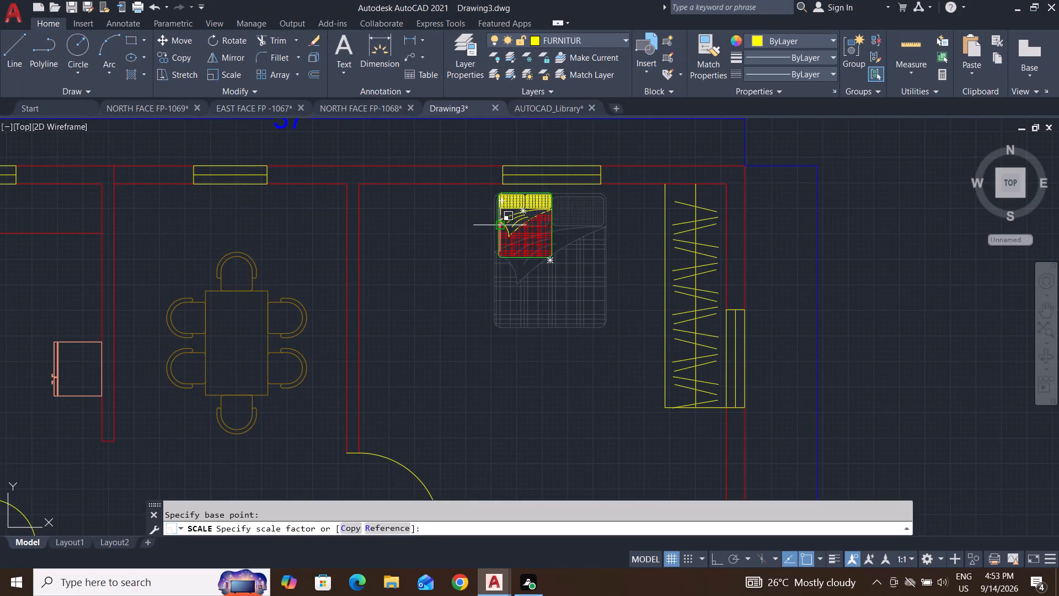
left_click(508, 278)
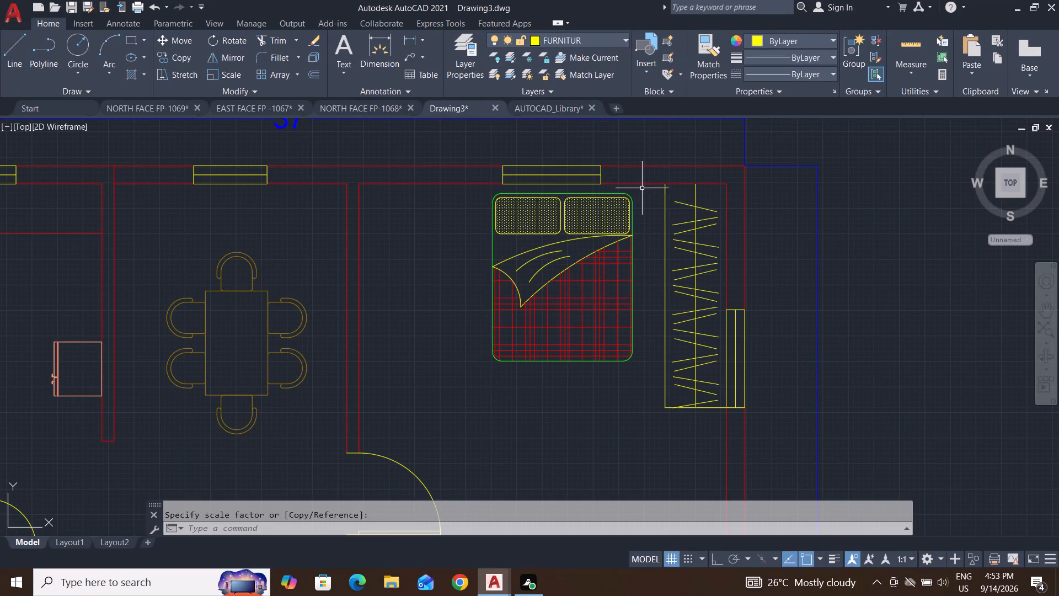
Move the double bed by its headboard midpoint onto the inner face of the north wall, under the window.
left_click(642, 194)
left_click(466, 393)
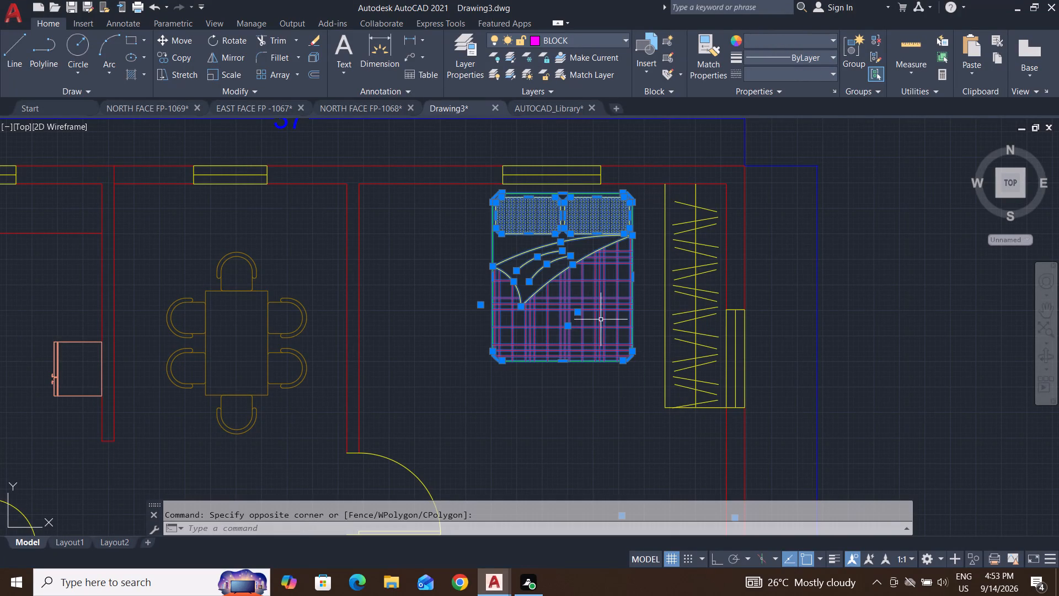
scroll(652, 196, "up", 2)
left_click(637, 175)
scroll(637, 175, "down", 3)
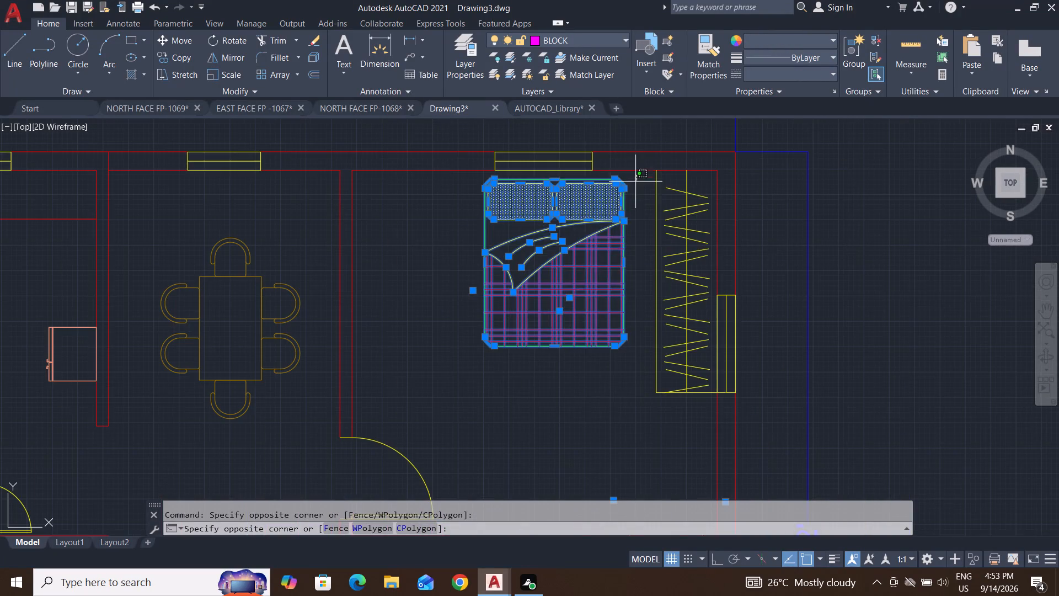
left_click(462, 390)
key("m")
key("Return")
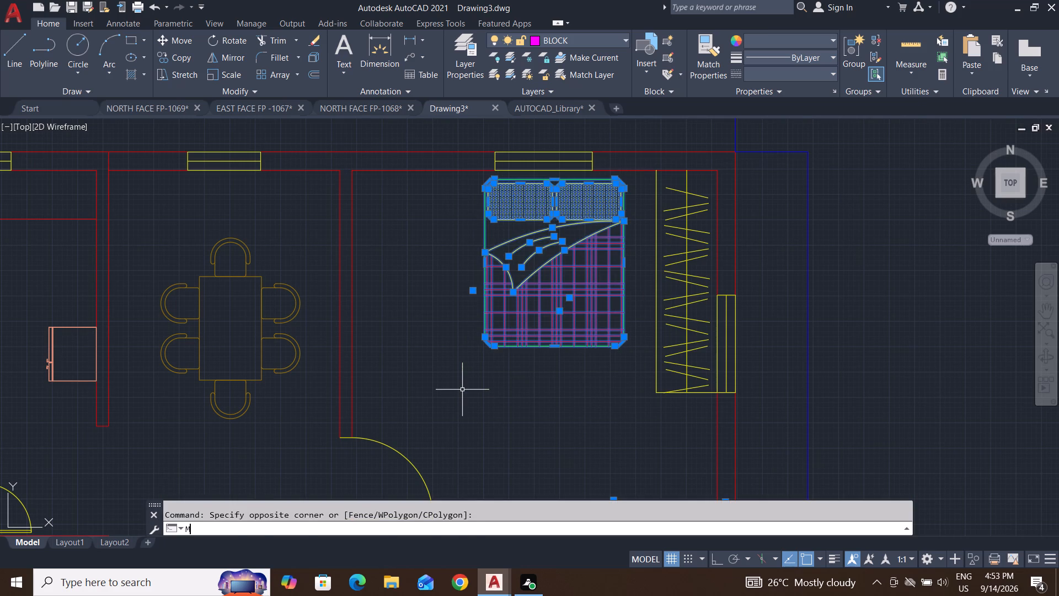
left_click(558, 183)
left_click(539, 170)
Copy the double bed horizontally with Ortho on to the empty space outside the plan's east wall.
scroll(563, 323, "down", 3)
middle_click_drag(564, 339, 591, 264)
scroll(597, 229, "up", 3)
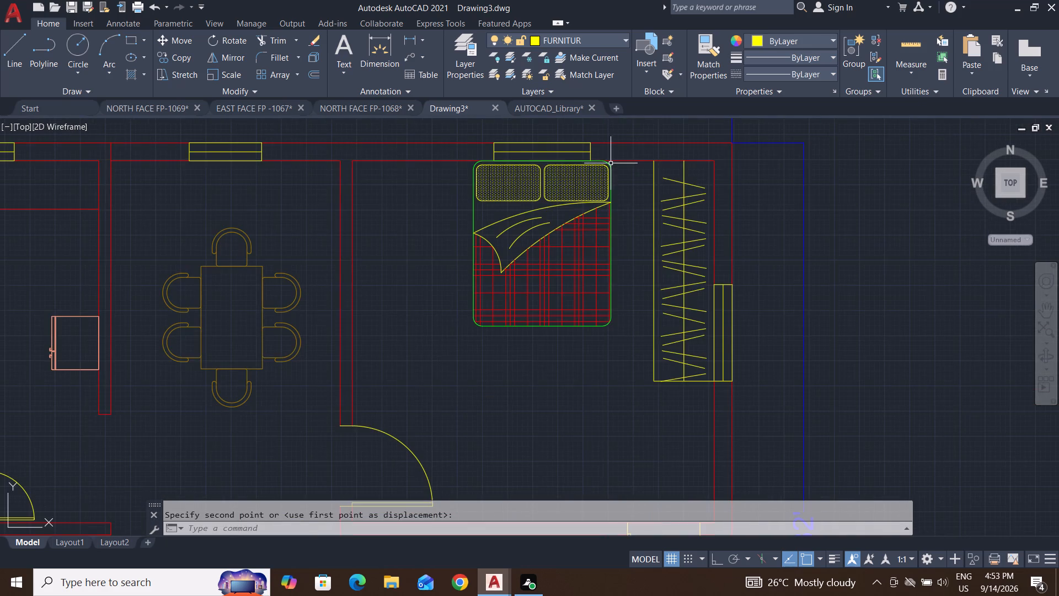
scroll(611, 163, "up", 3)
left_click(611, 163)
scroll(611, 163, "down", 3)
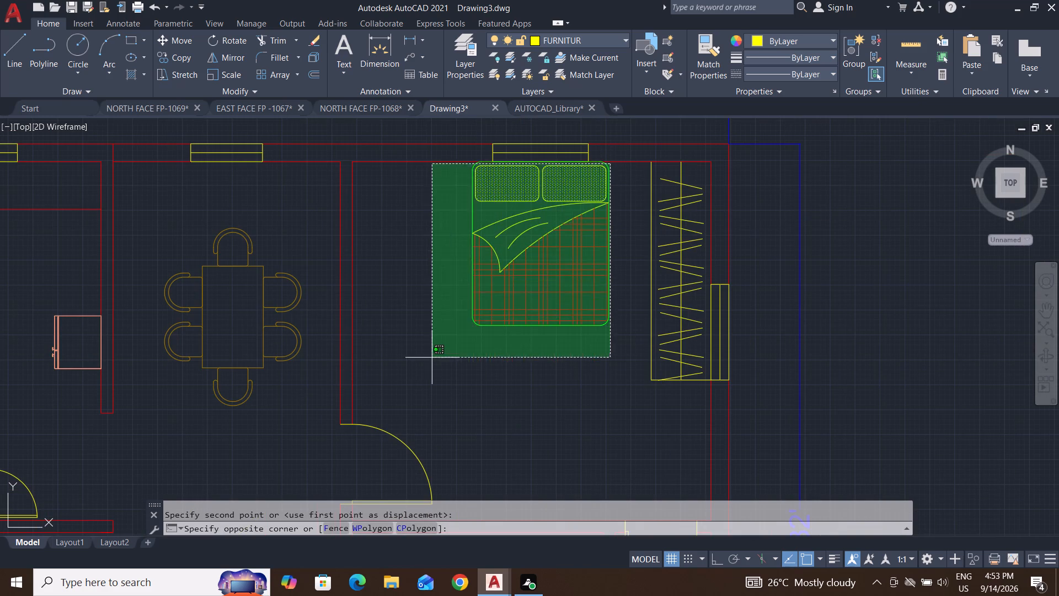
left_click(432, 358)
scroll(543, 154, "up", 3)
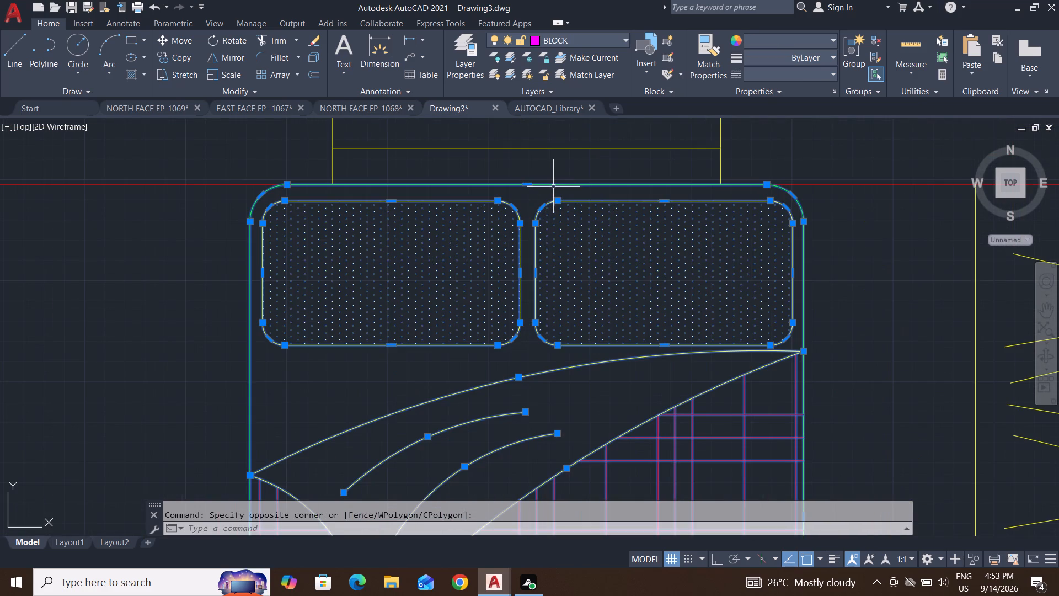
left_click(550, 185)
scroll(557, 336, "down", 5)
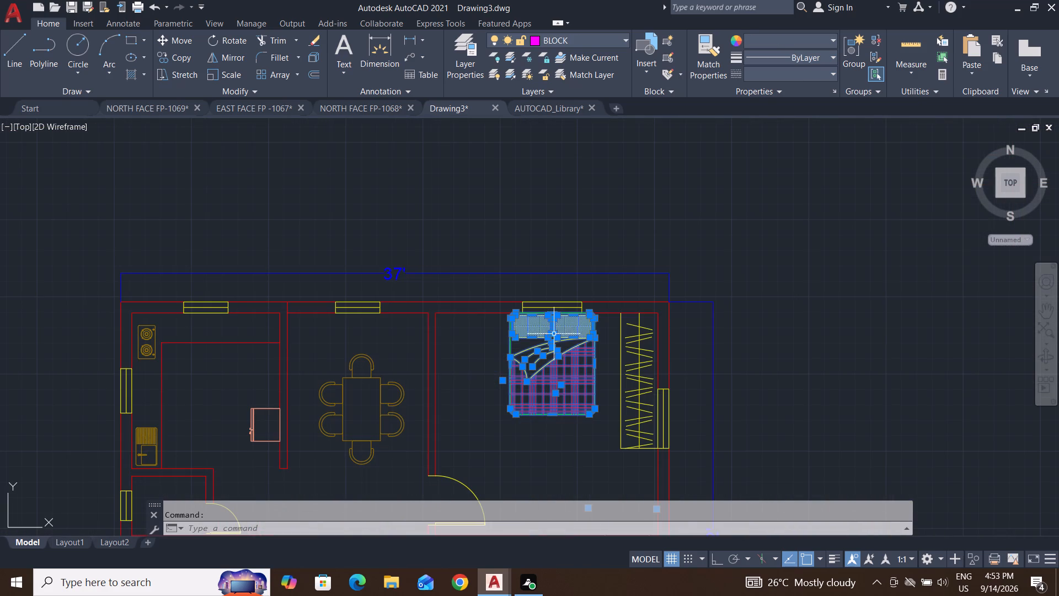
type("CO")
key("Return")
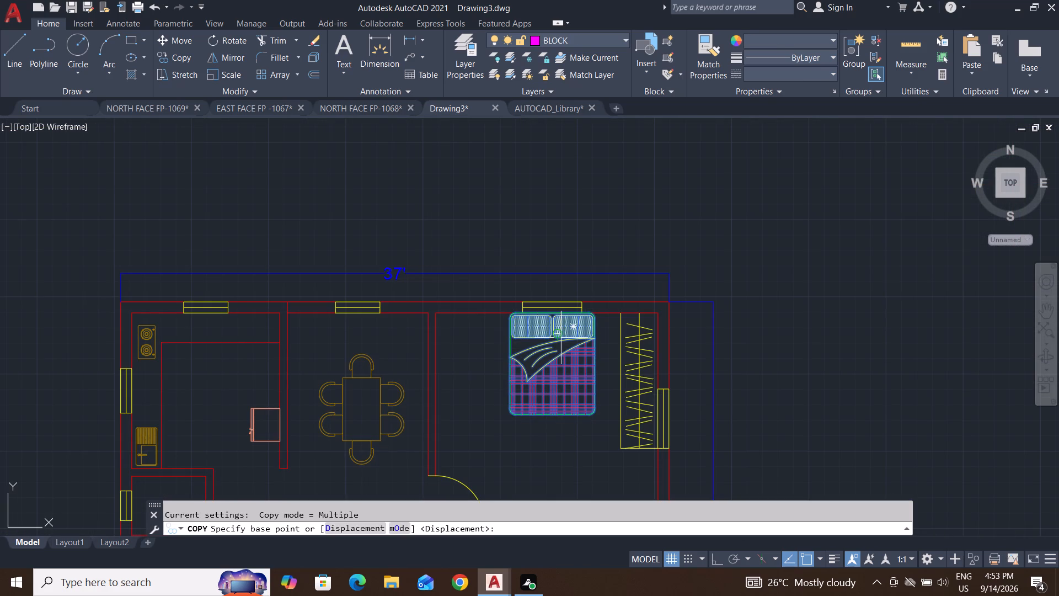
left_click(508, 326)
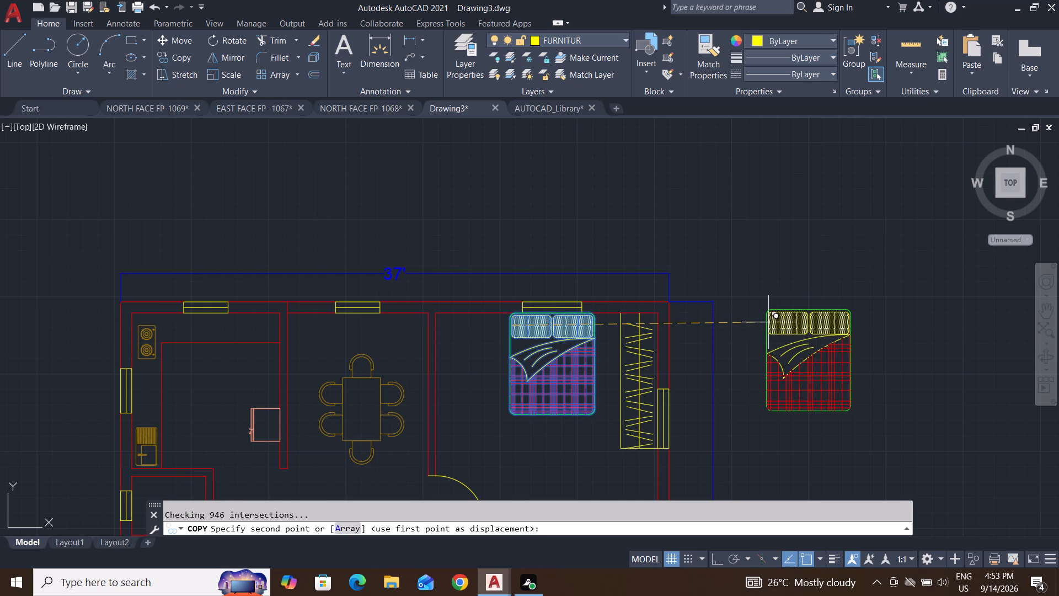
left_click(714, 561)
left_click(810, 322)
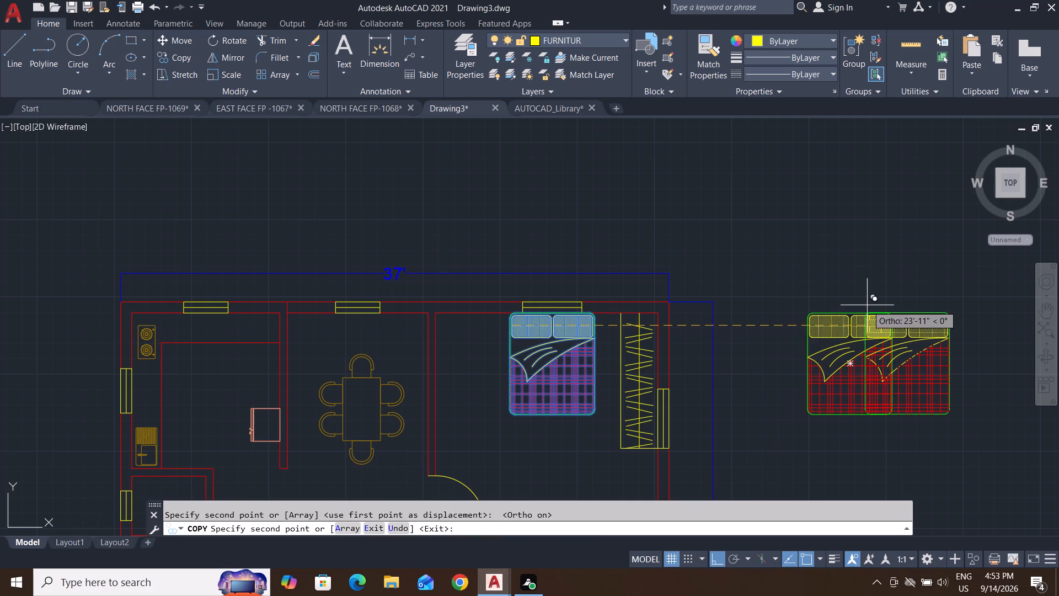
key("Escape")
key("Escape")
key("Escape")
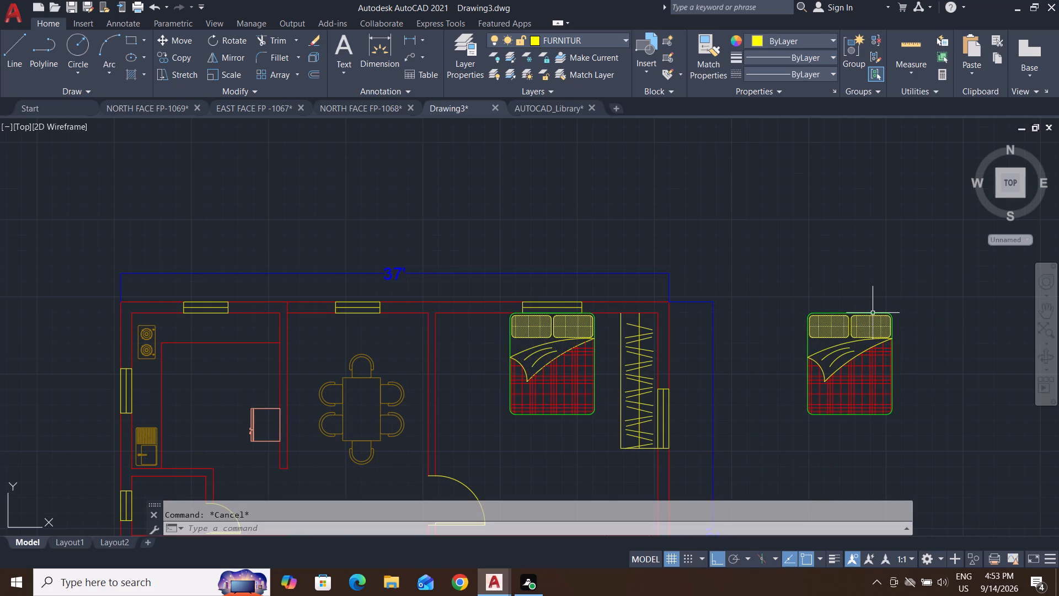
key("Escape")
key("Escape")
key("Escape")
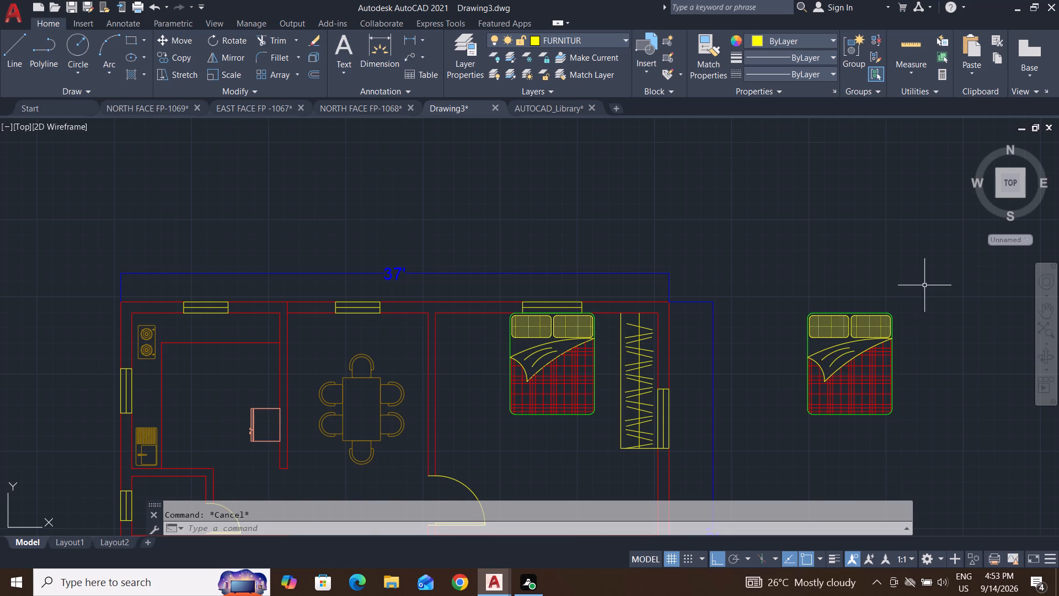
Rotate the copied bed outside the plan 90° counterclockwise about its north-west headboard corner, so the headboard faces west.
left_click(927, 273)
left_click(777, 449)
type("RO")
key("Return")
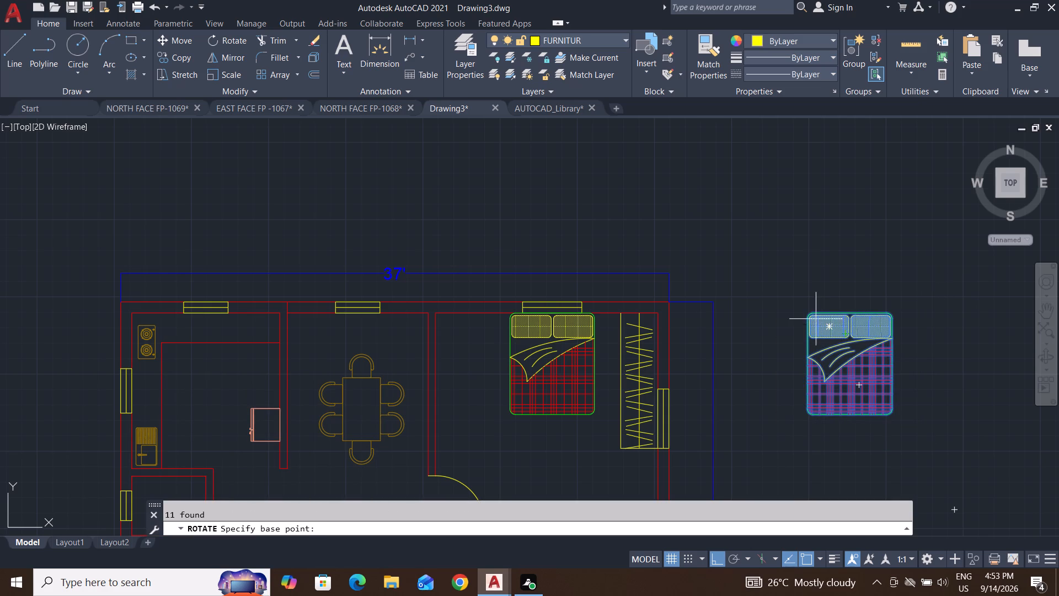
left_click(814, 311)
left_click(804, 198)
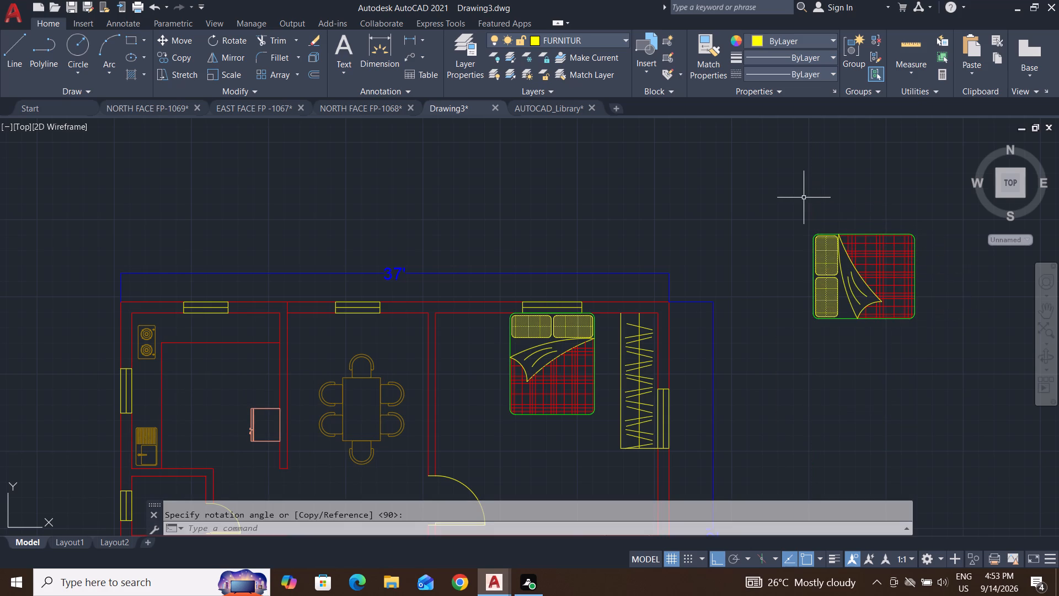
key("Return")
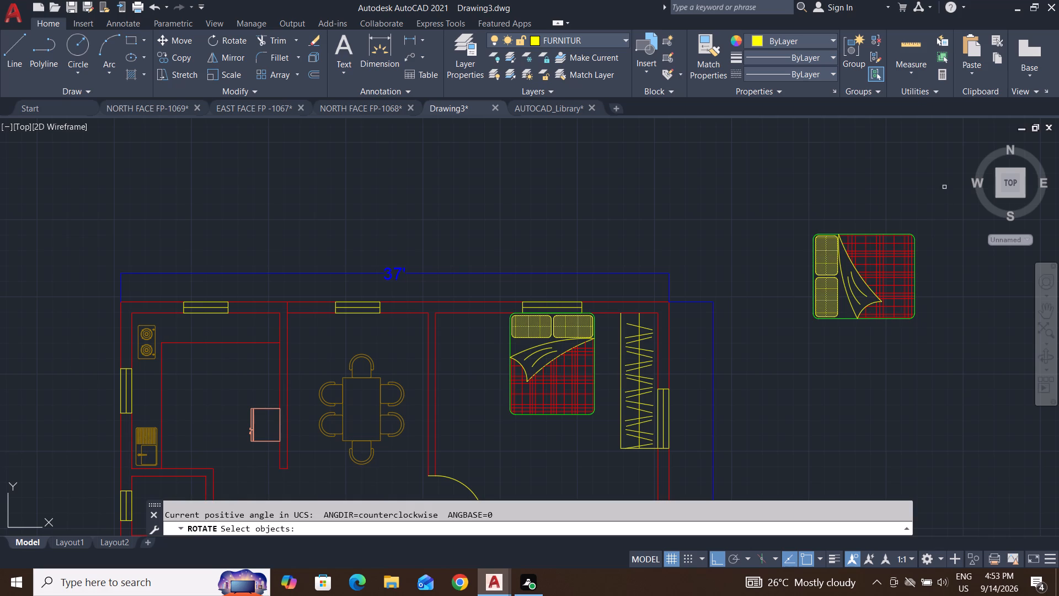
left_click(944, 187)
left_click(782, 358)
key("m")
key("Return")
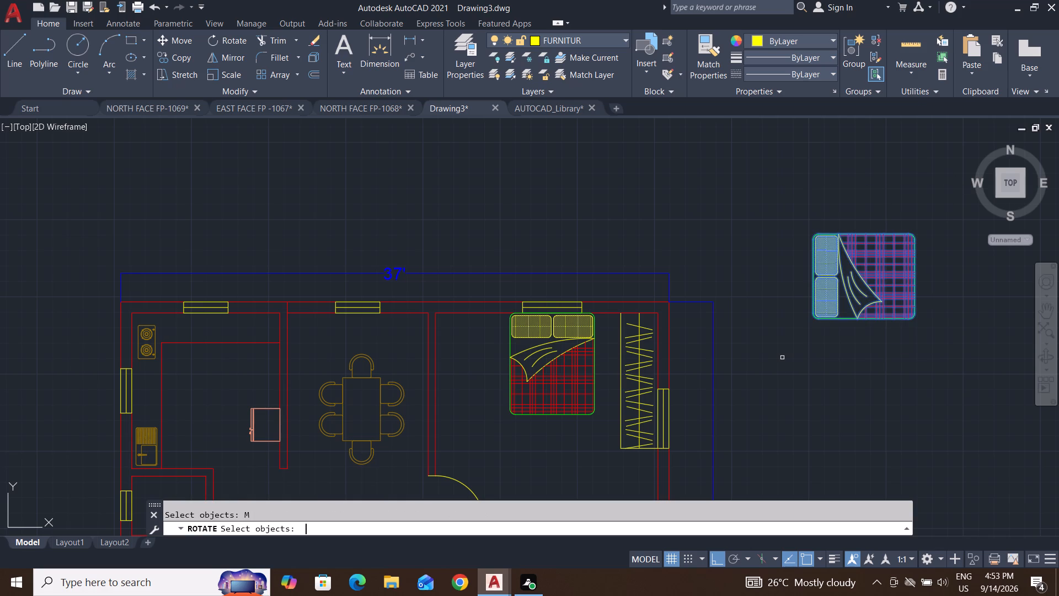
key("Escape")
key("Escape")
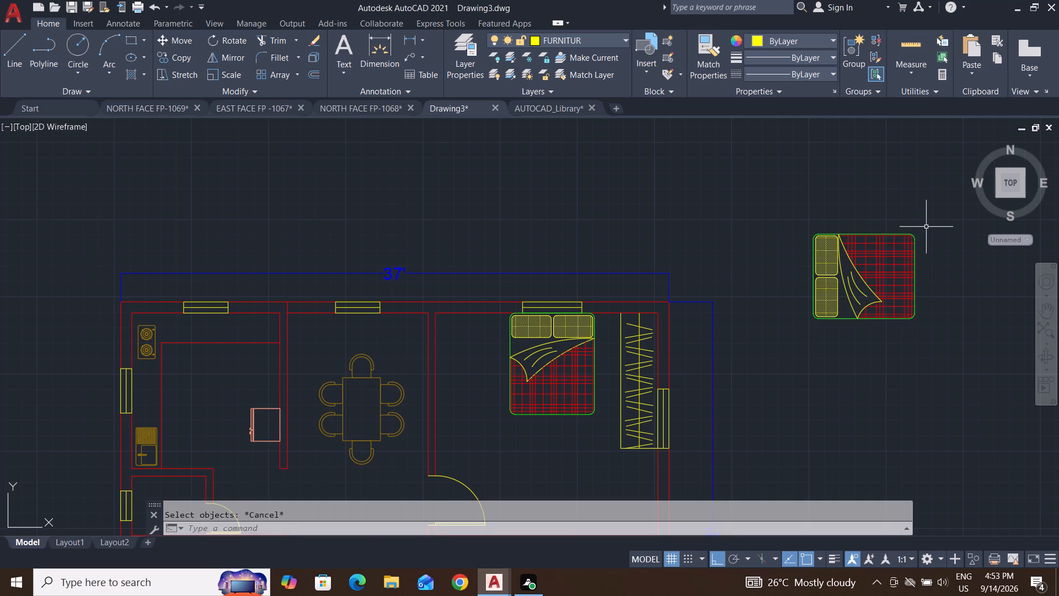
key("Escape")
Move the rotated bed by its headboard midpoint, with Ortho off, into the south-east bedroom just inside its west wall.
left_click(937, 202)
left_click(782, 386)
key("m")
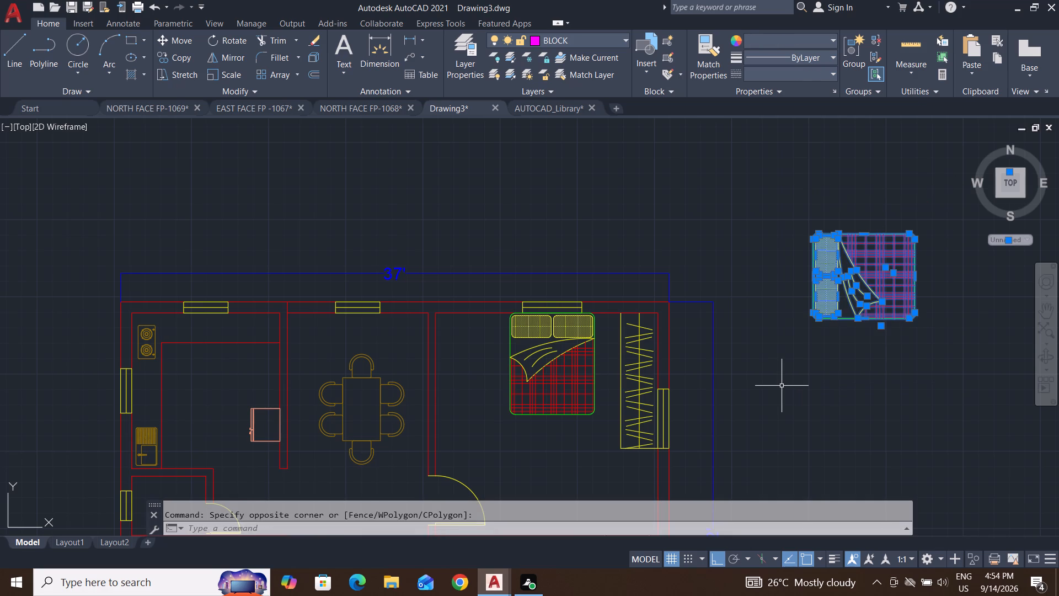
key("Return")
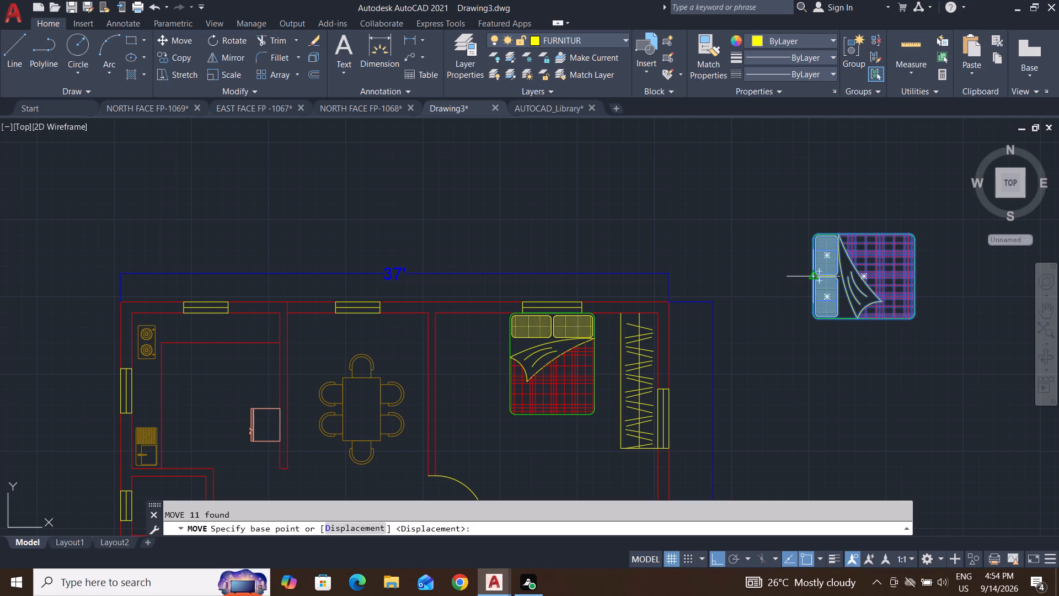
left_click(813, 277)
scroll(813, 281, "down", 4)
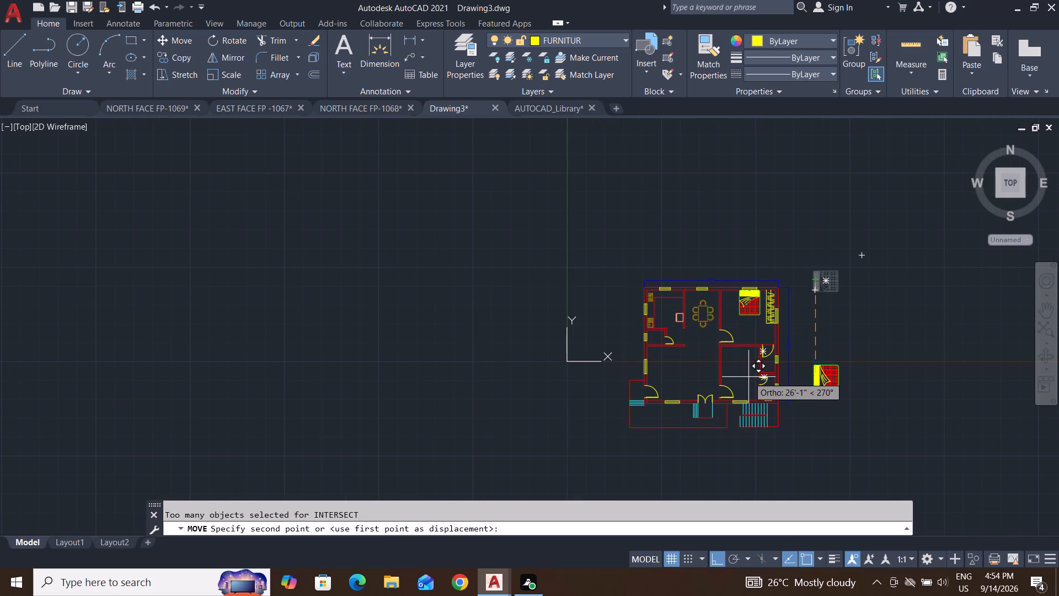
left_click(716, 566)
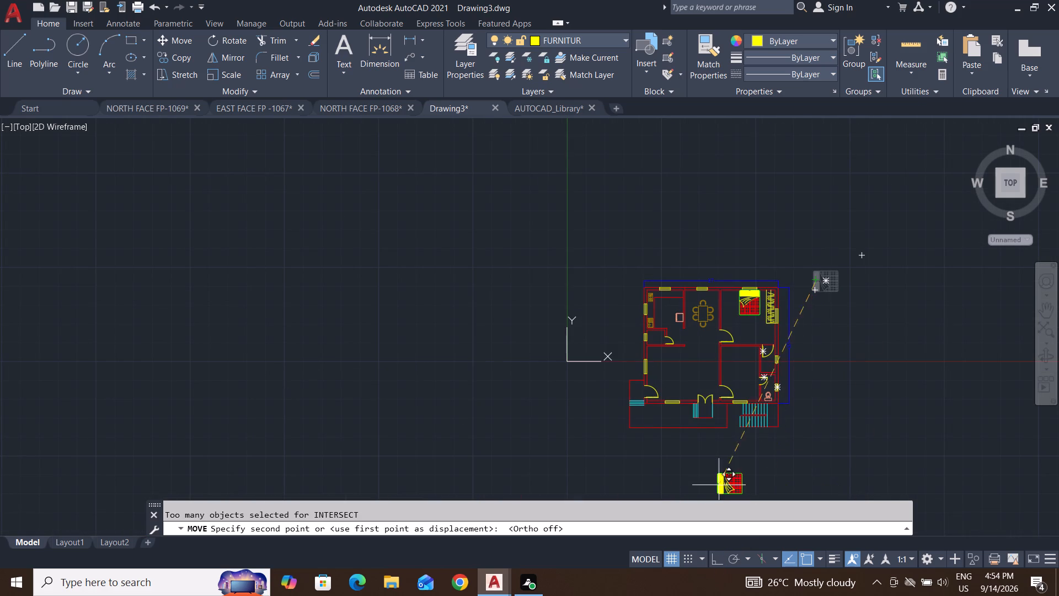
scroll(735, 386, "up", 3)
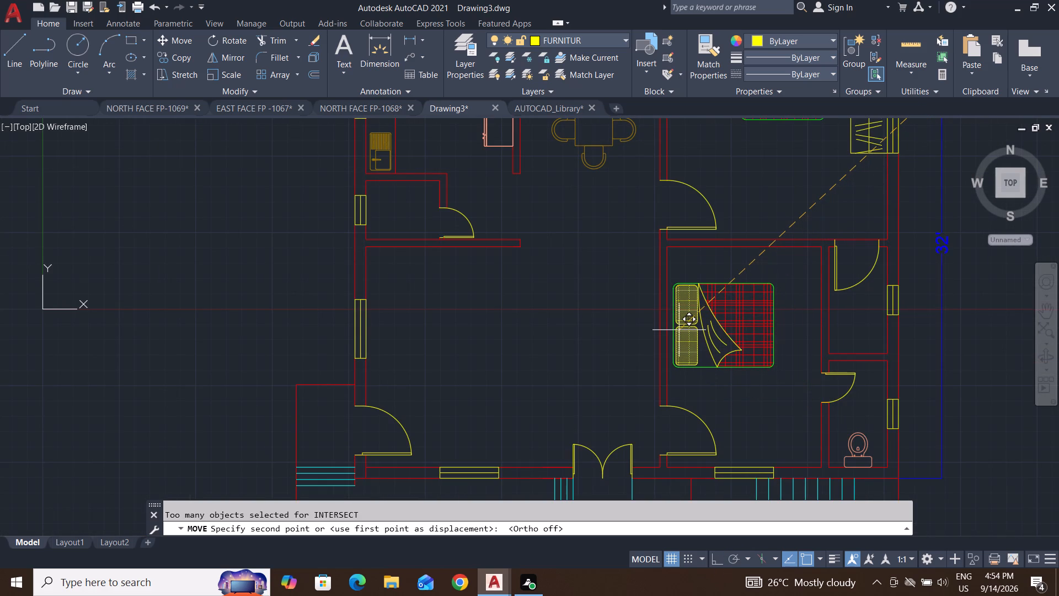
scroll(679, 330, "down", 2)
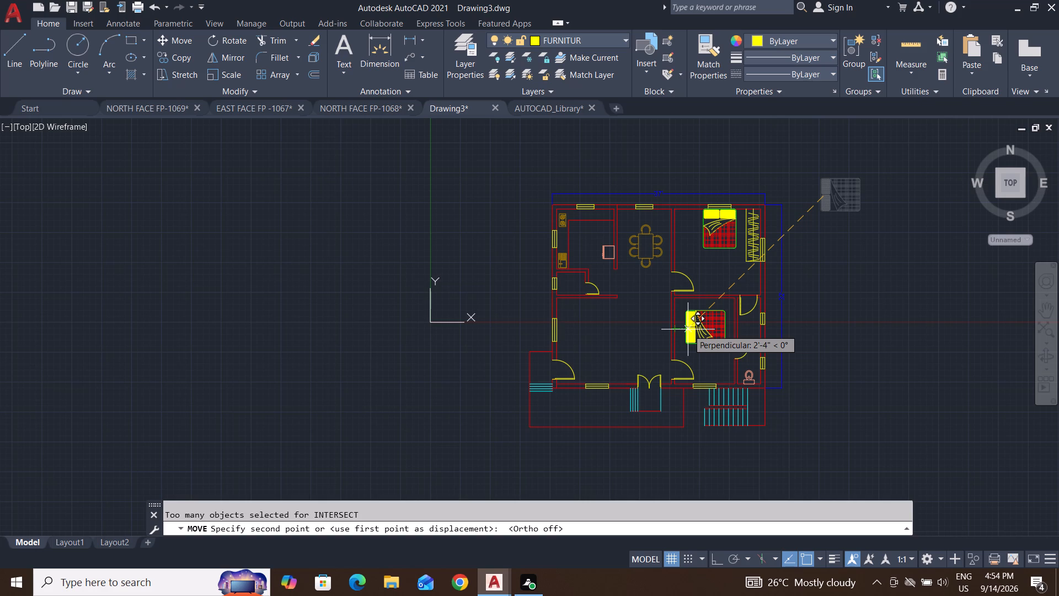
scroll(688, 329, "up", 2)
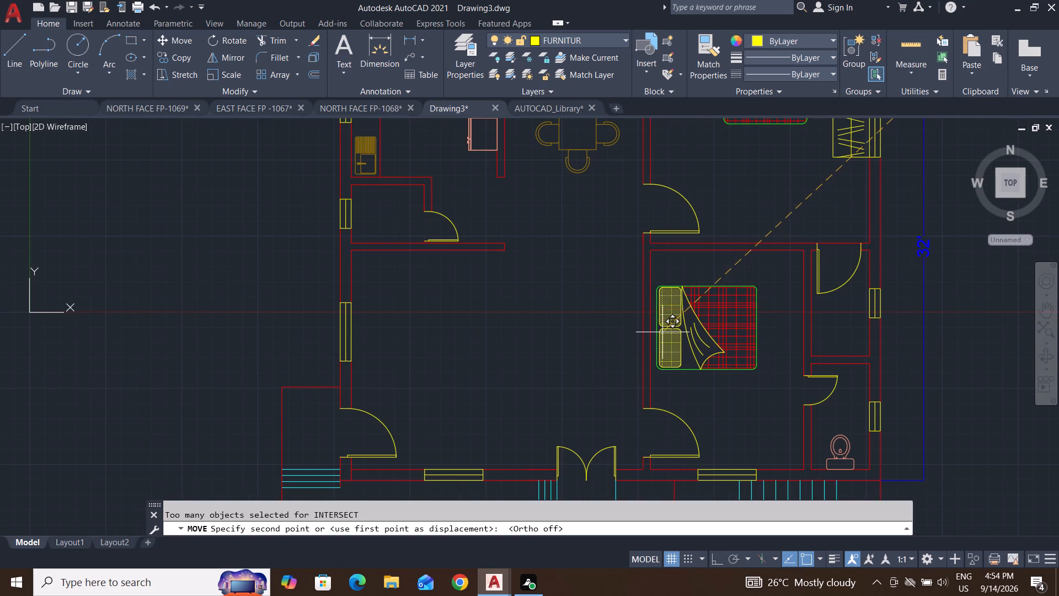
left_click(662, 332)
key("Escape")
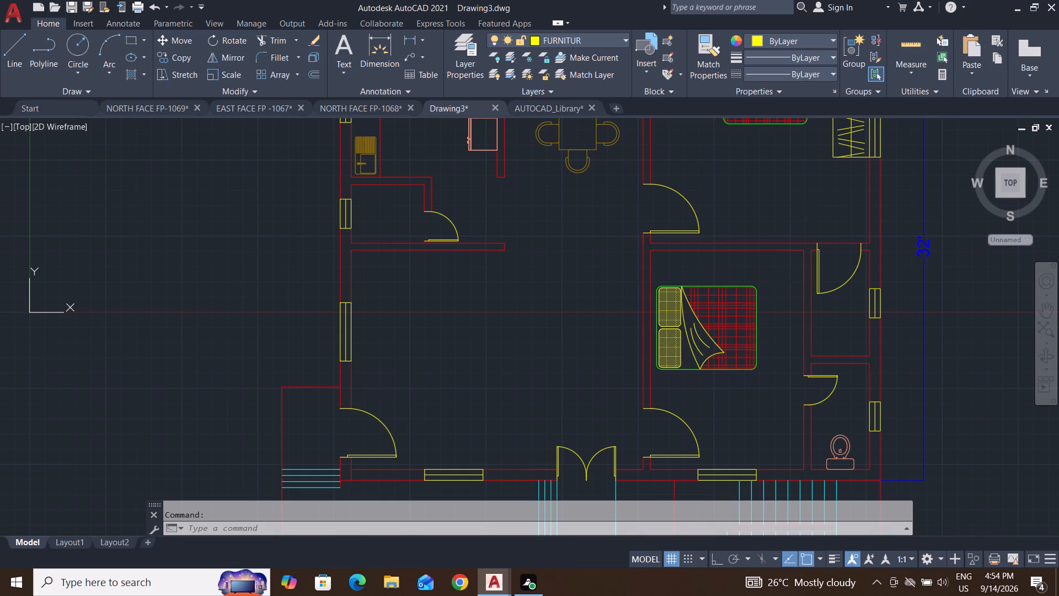
key("Escape")
key("Escape")
key("Escape")
Move the south-east bedroom's bed west by its headboard midpoint onto the inner face of the west wall.
left_click(773, 275)
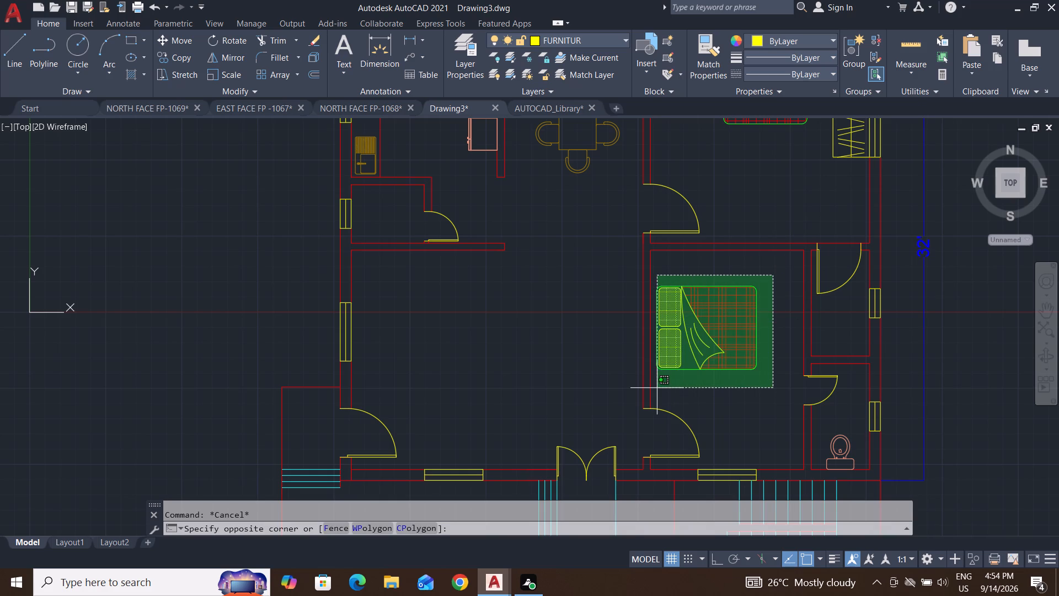
left_click(655, 386)
key("m")
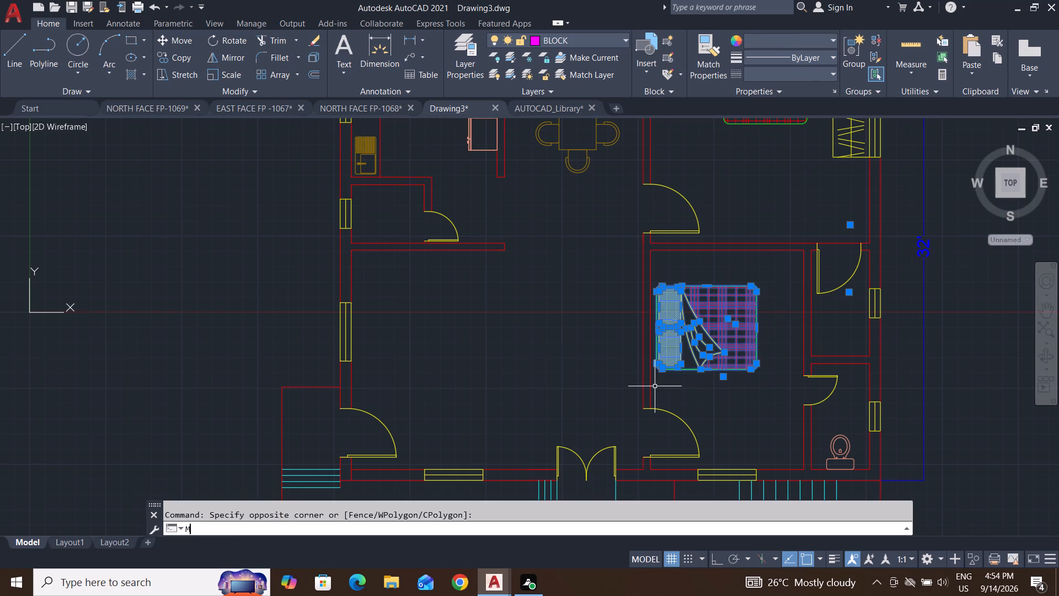
key("Return")
scroll(670, 352, "up", 2)
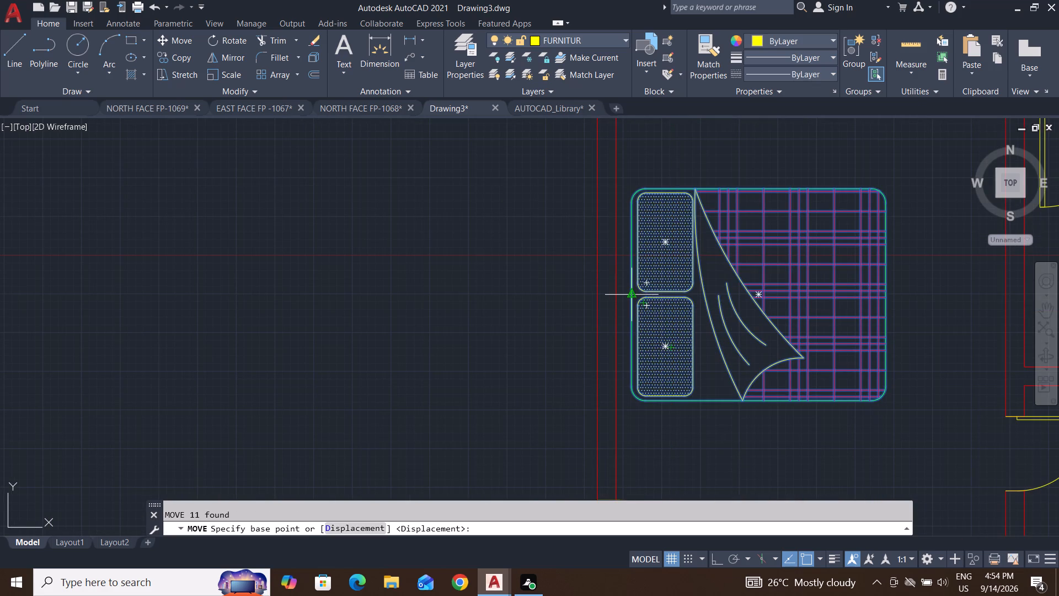
left_click(632, 291)
left_click(617, 292)
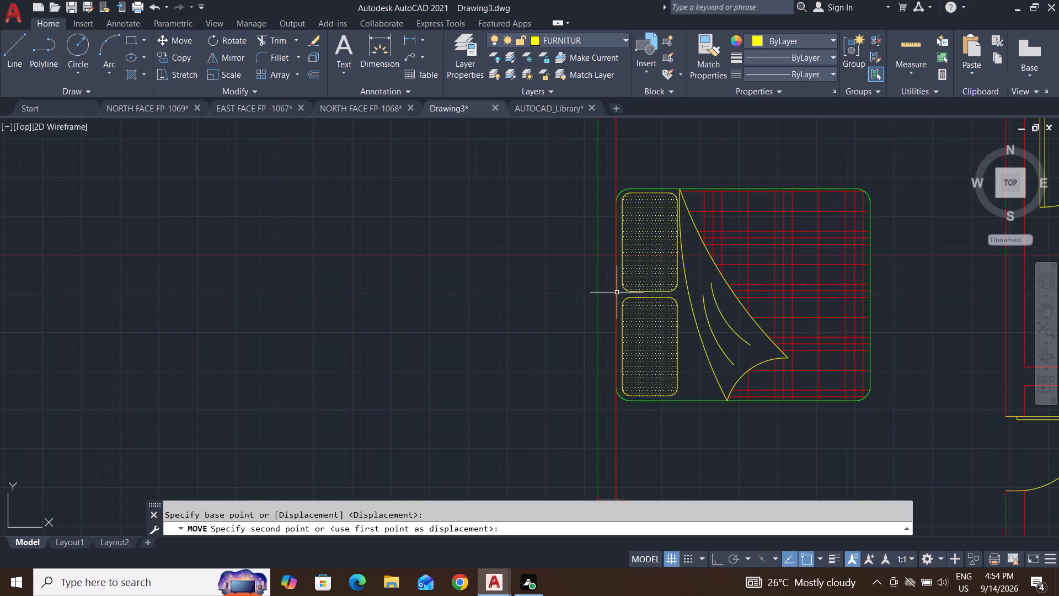
scroll(645, 334, "down", 2)
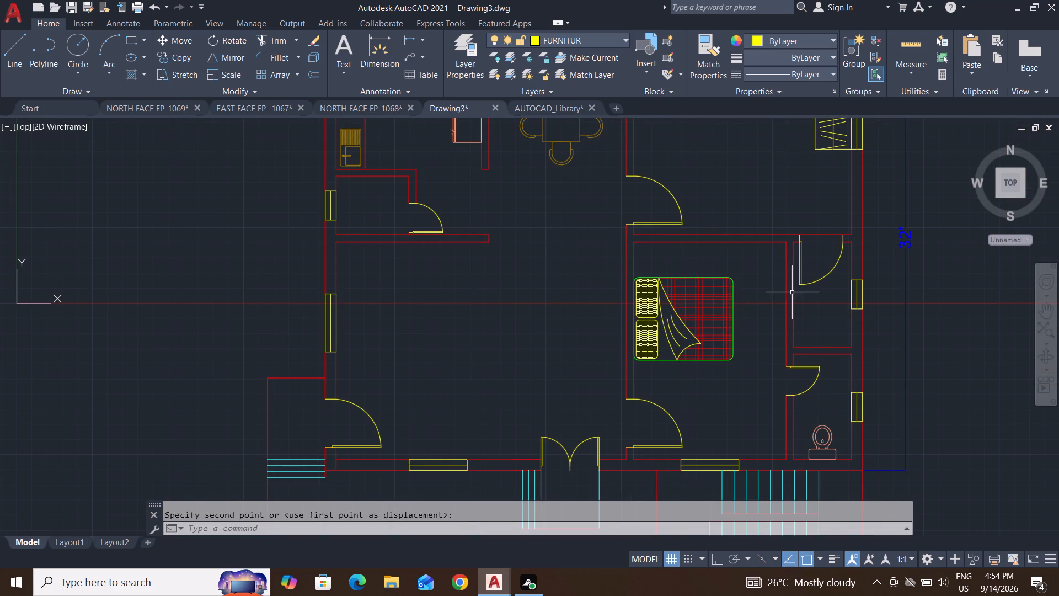
key("Escape")
key("Escape")
key("Escape")
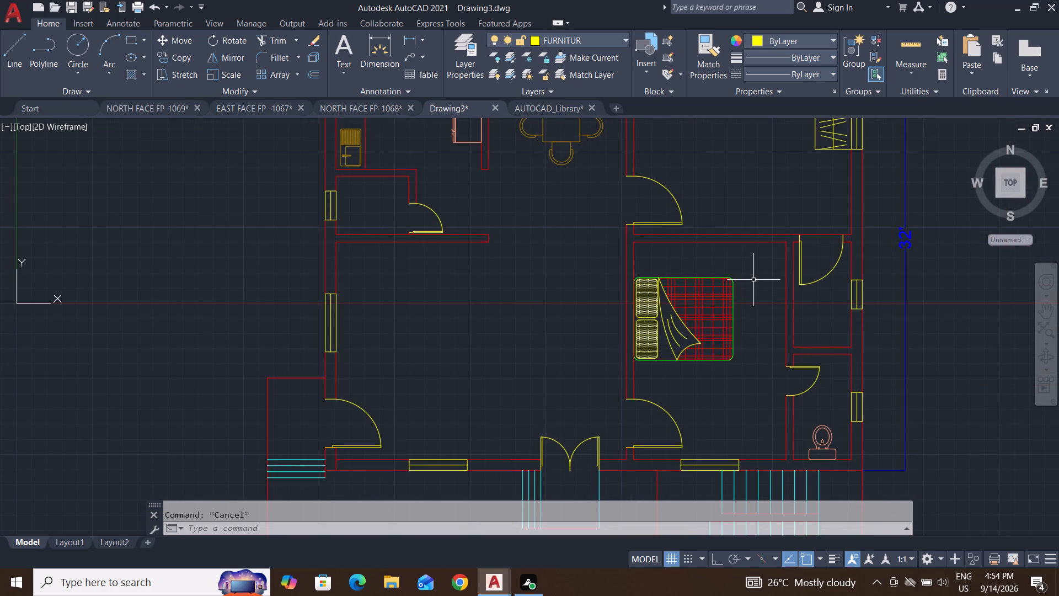
Move the whole bed a short distance south along the bedroom's west wall, using its south-west headboard corner as base point.
left_click(753, 260)
scroll(636, 374, "up", 1)
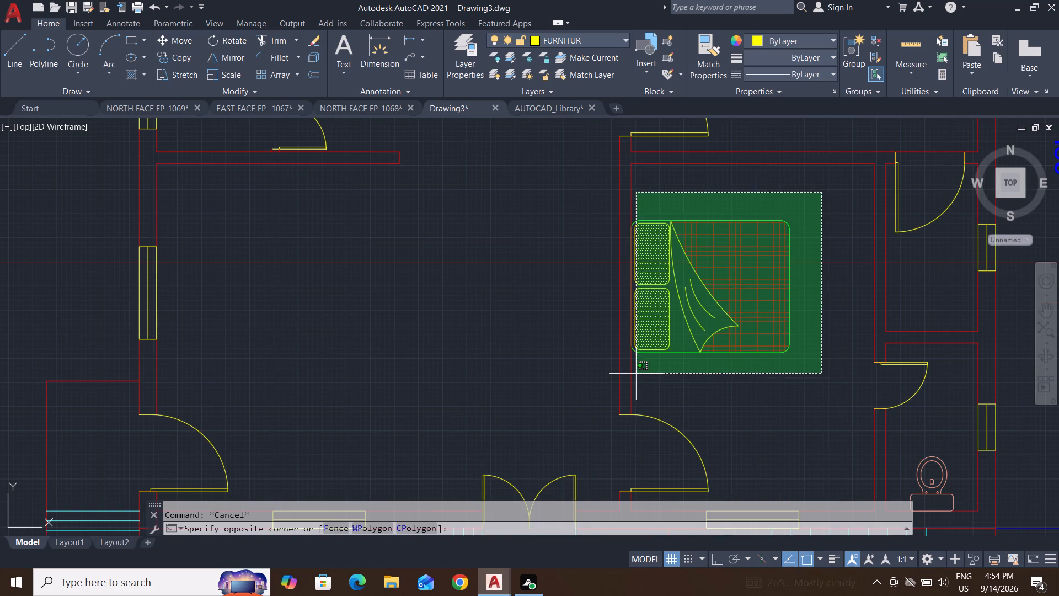
left_click(640, 366)
key("m")
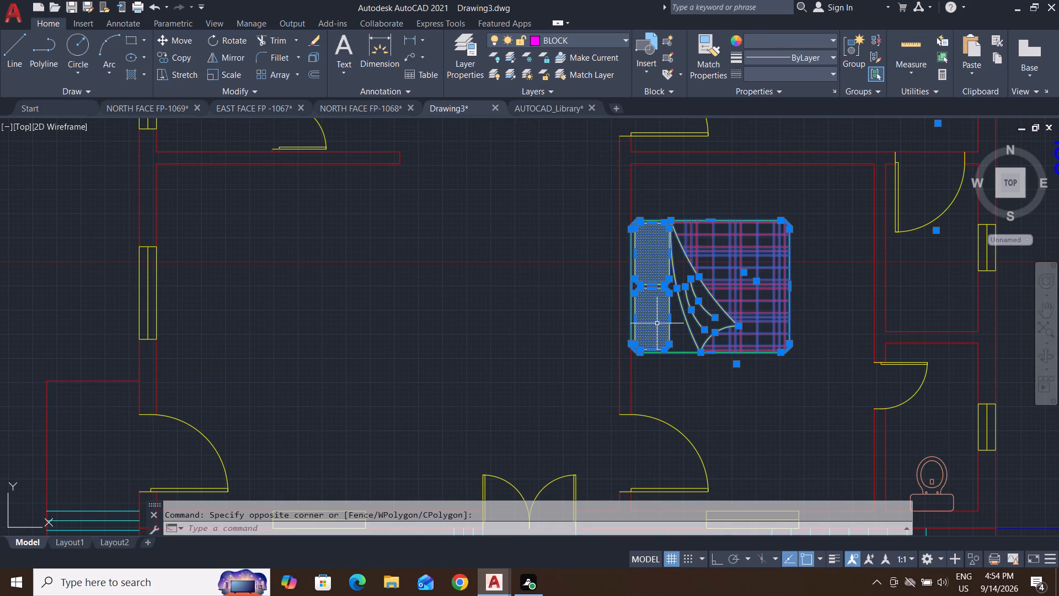
key("Return")
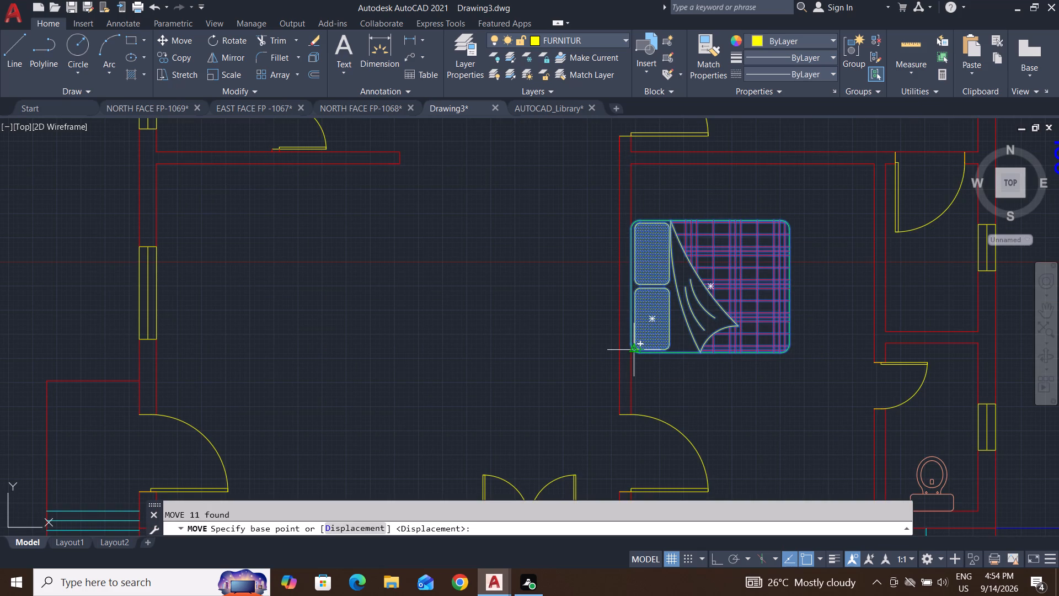
left_click(630, 348)
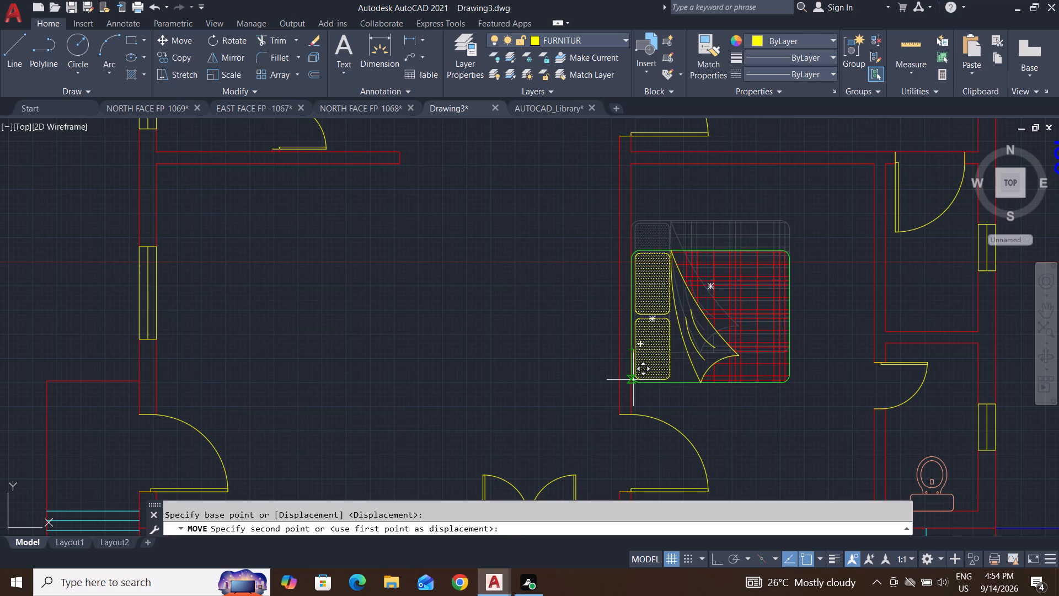
left_click(633, 380)
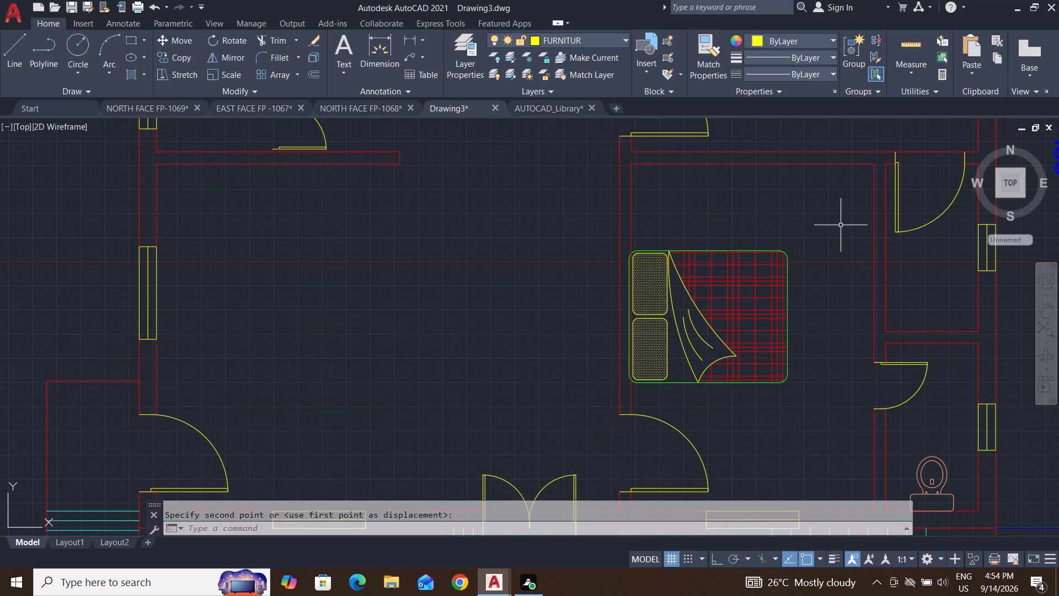
Move the bed's frame and blanket slightly east by the headboard midpoint, back onto the west wall's inner face.
left_click(841, 220)
left_click(670, 402)
key("m")
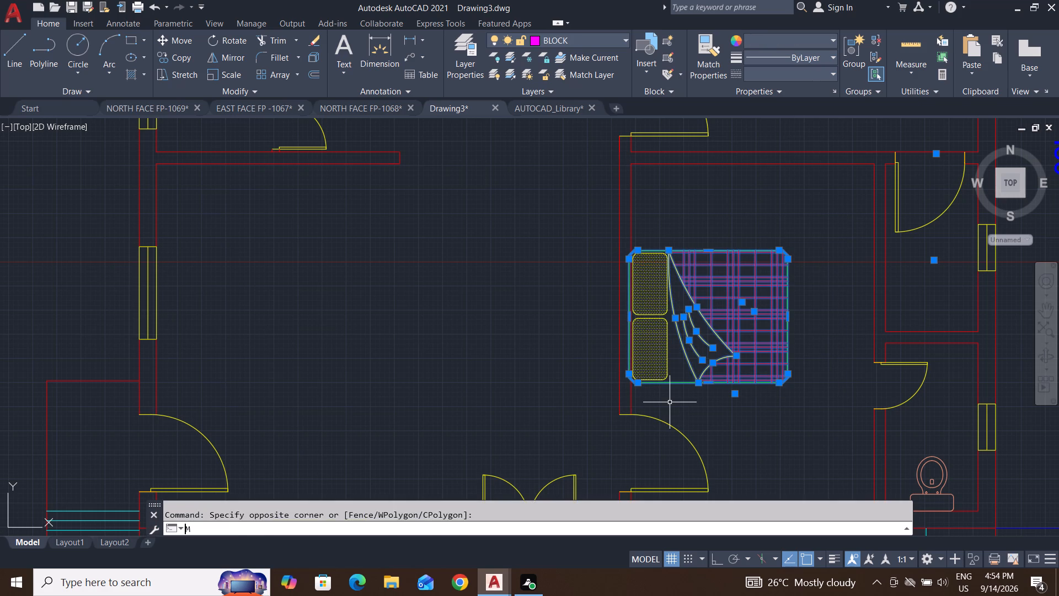
key("Return")
scroll(643, 334, "up", 3)
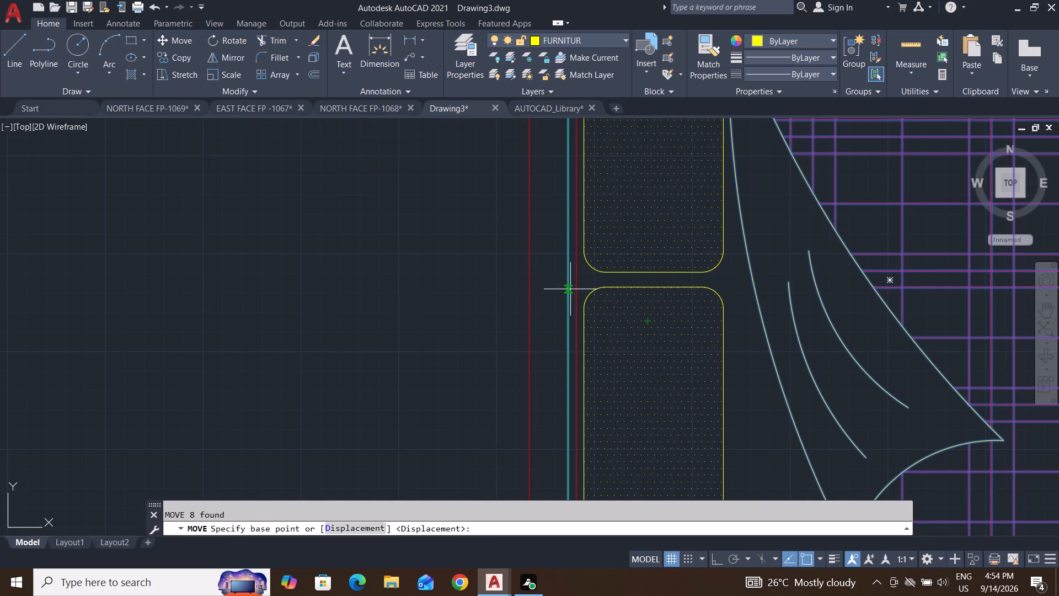
left_click(570, 289)
left_click(574, 291)
scroll(592, 427, "down", 5)
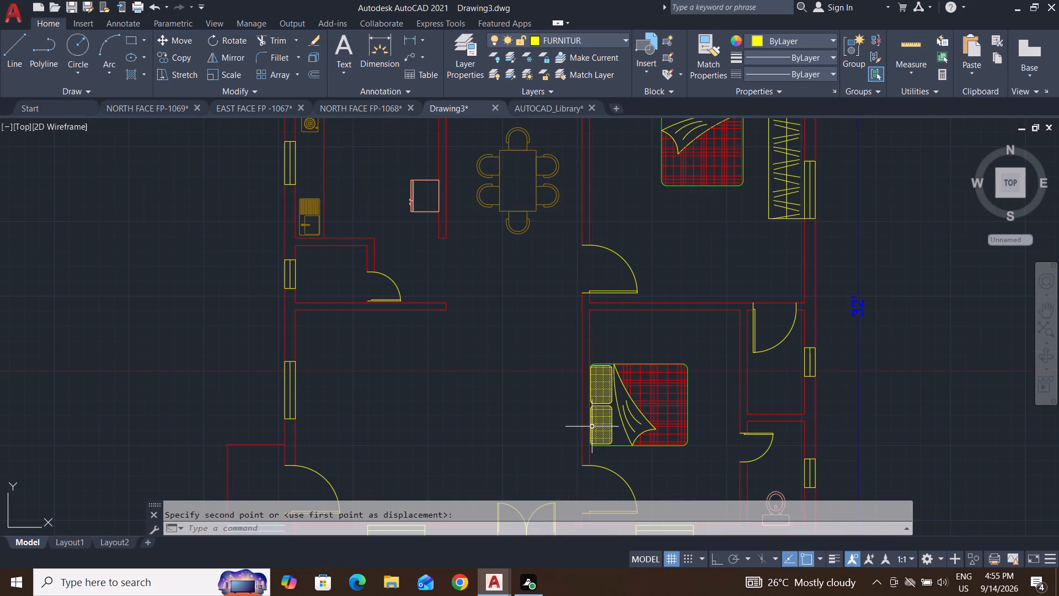
scroll(656, 384, "down", 2)
key("Escape")
key("Escape")
Copy the north-east bedroom's wardrobe horizontally with Ortho on to the empty space outside the plan's east wall.
scroll(704, 299, "up", 3)
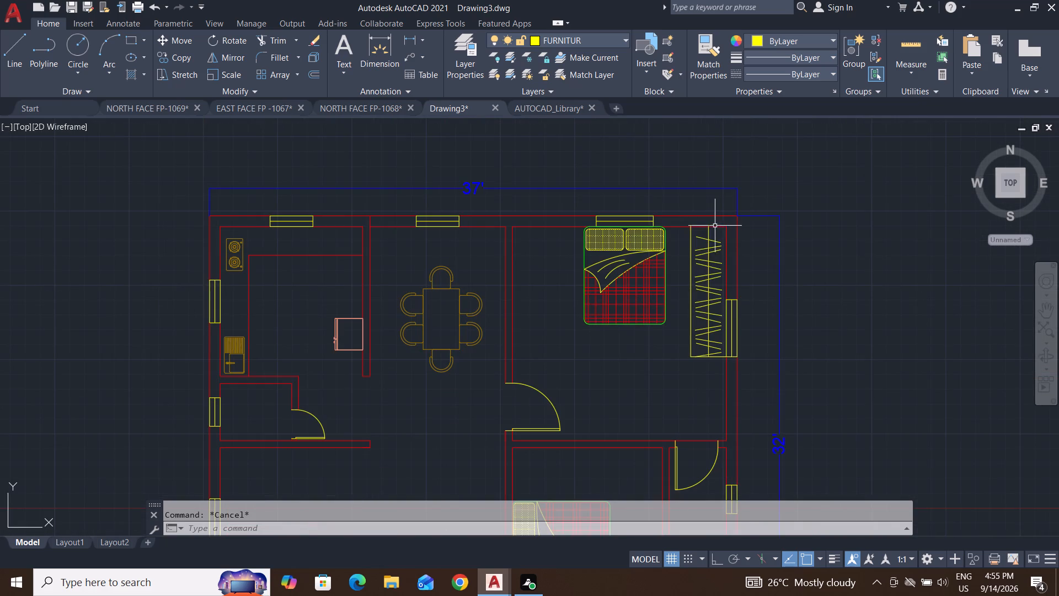
scroll(718, 236, "up", 3)
left_click(732, 224)
scroll(730, 231, "down", 2)
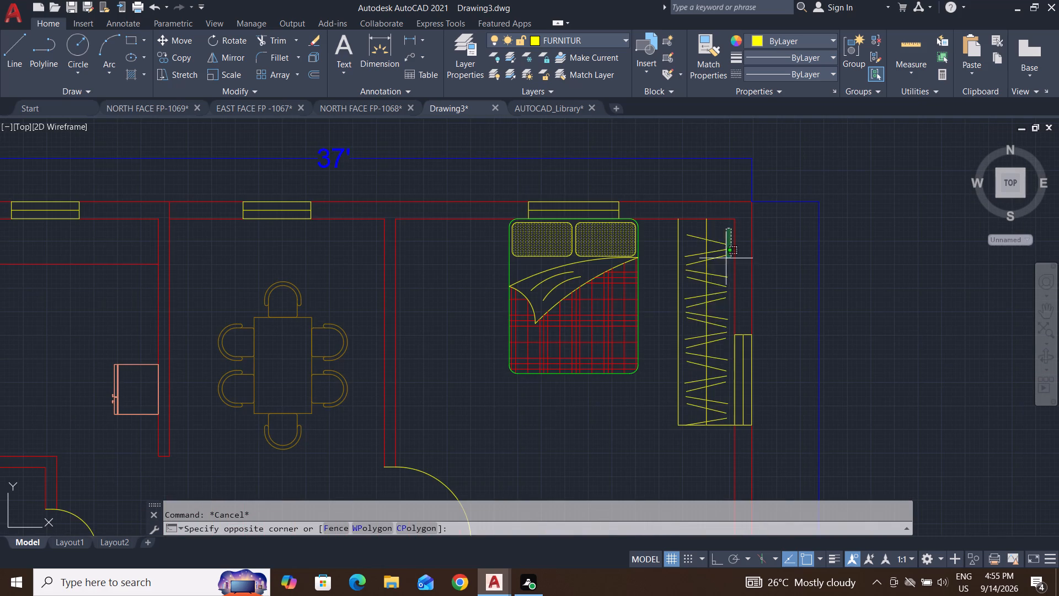
left_click(672, 445)
type("CO")
key("Return")
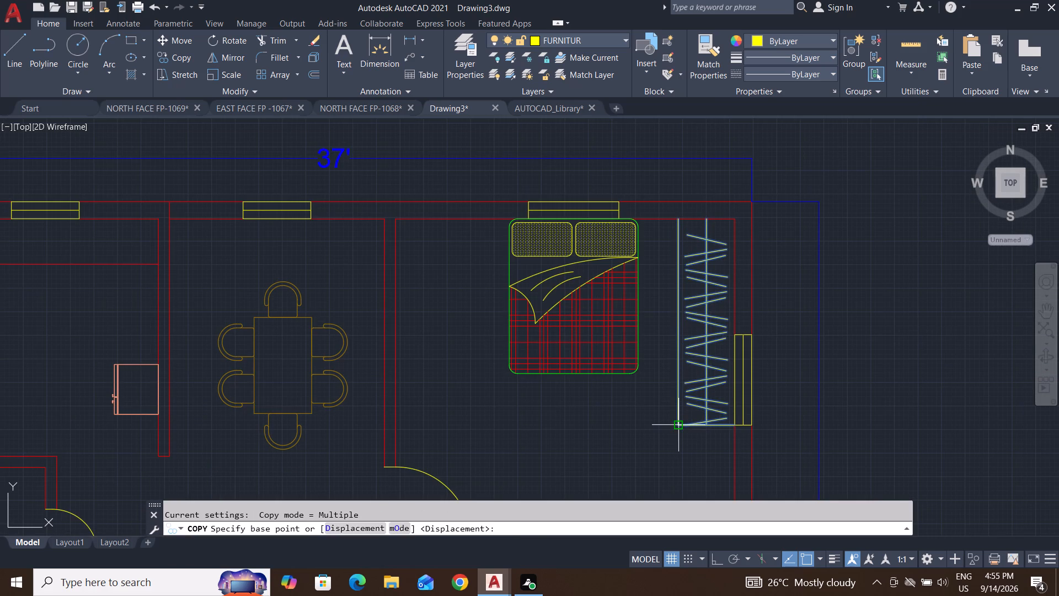
left_click(681, 424)
scroll(681, 424, "down", 3)
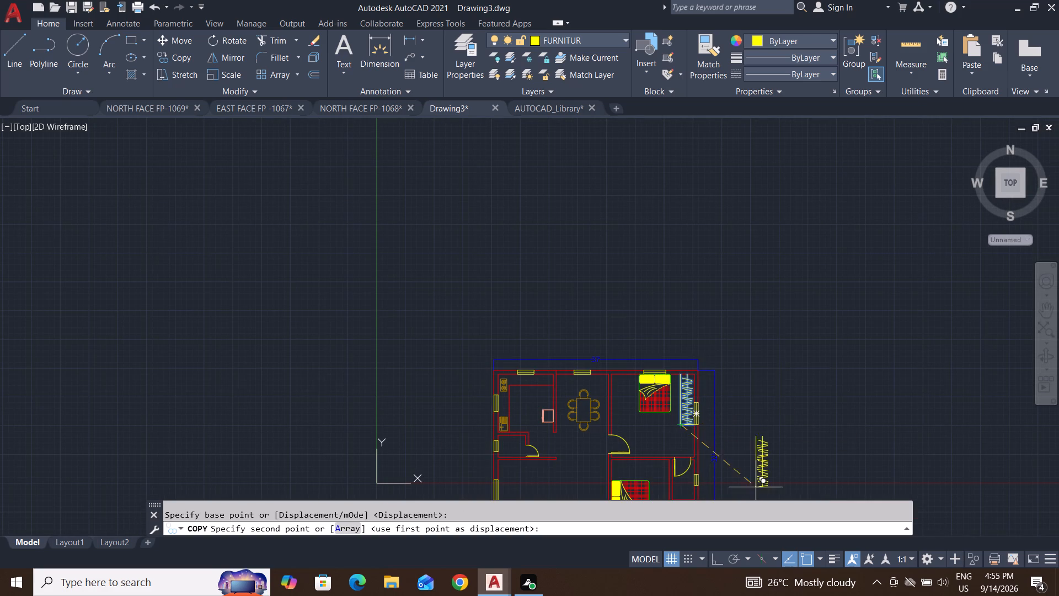
left_click(719, 561)
left_click(799, 402)
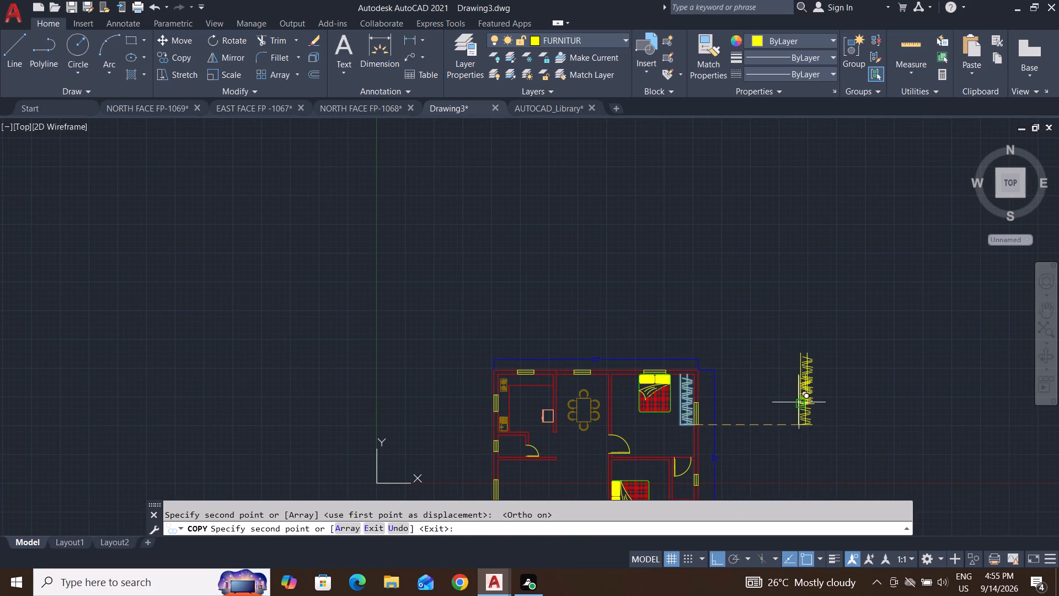
key("Escape")
key("Escape")
key("Escape")
Rotate the copied wardrobe outside the plan 90° counterclockwise about its north-west corner so it lies horizontally.
left_click(841, 338)
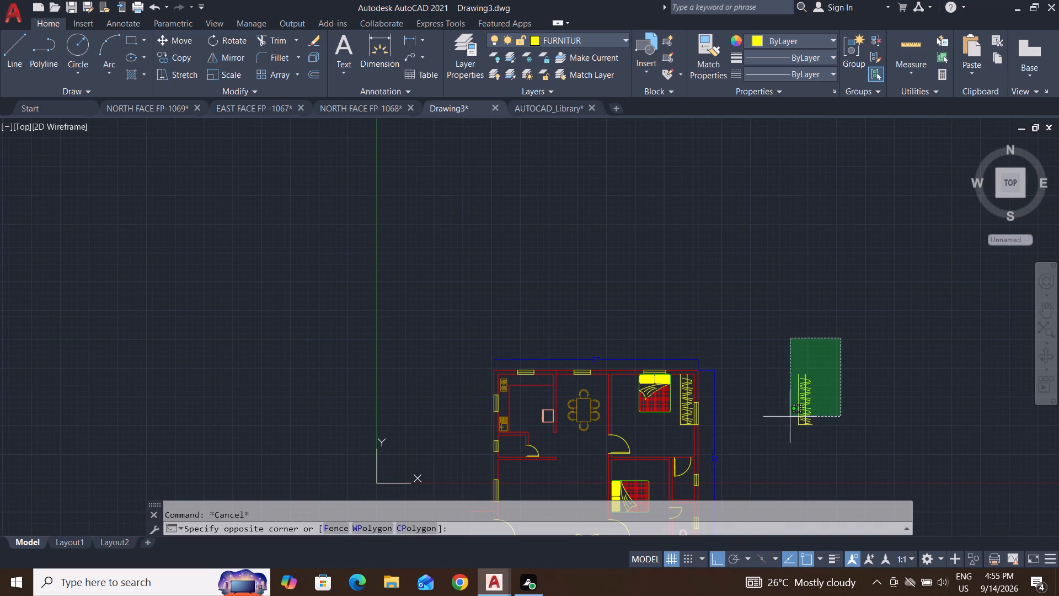
left_click(767, 453)
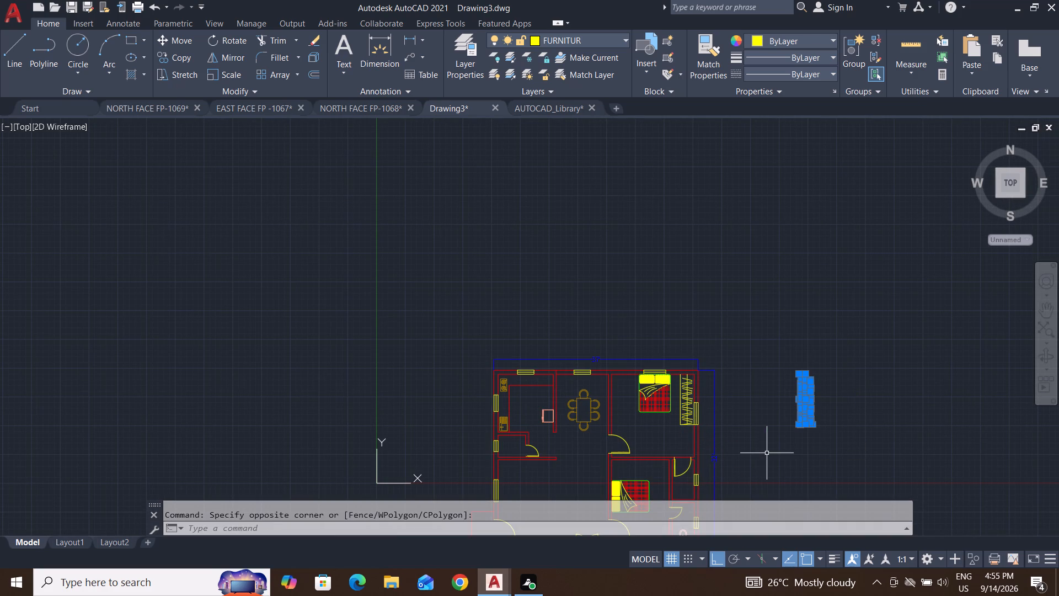
type("RO")
key("Return")
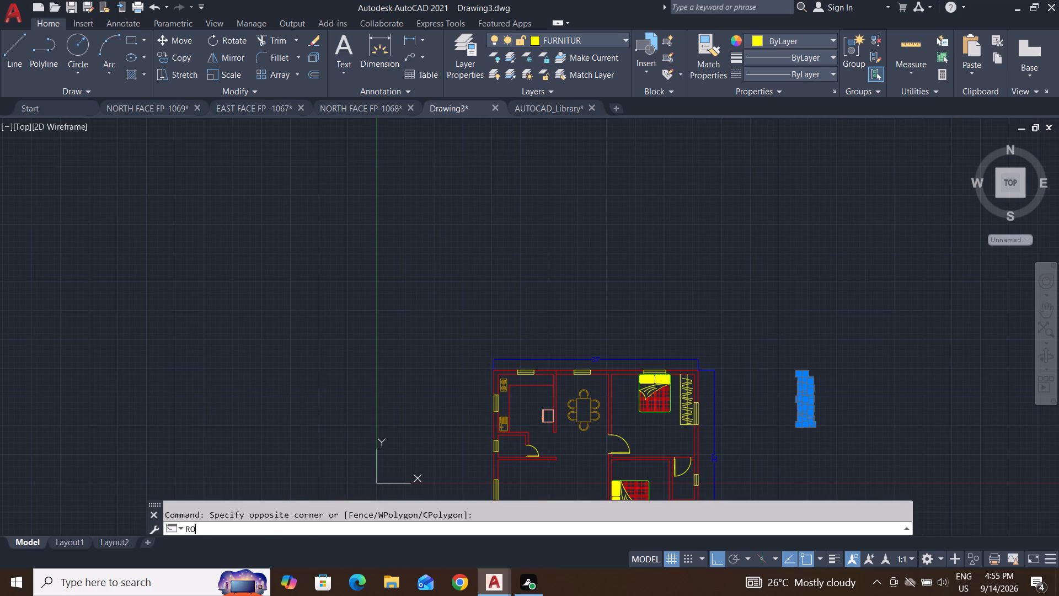
left_click(798, 373)
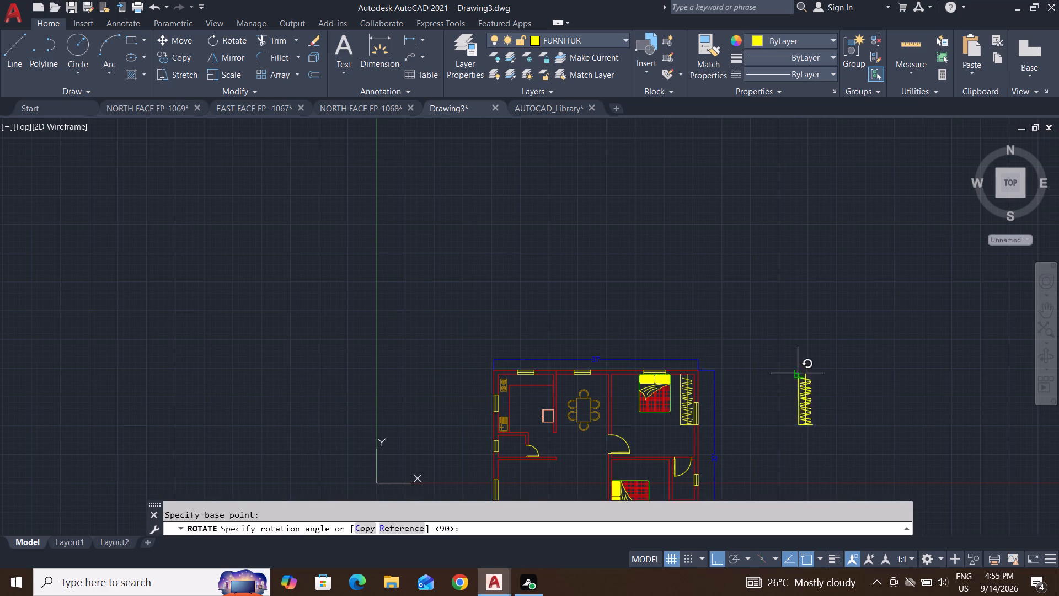
left_click(764, 334)
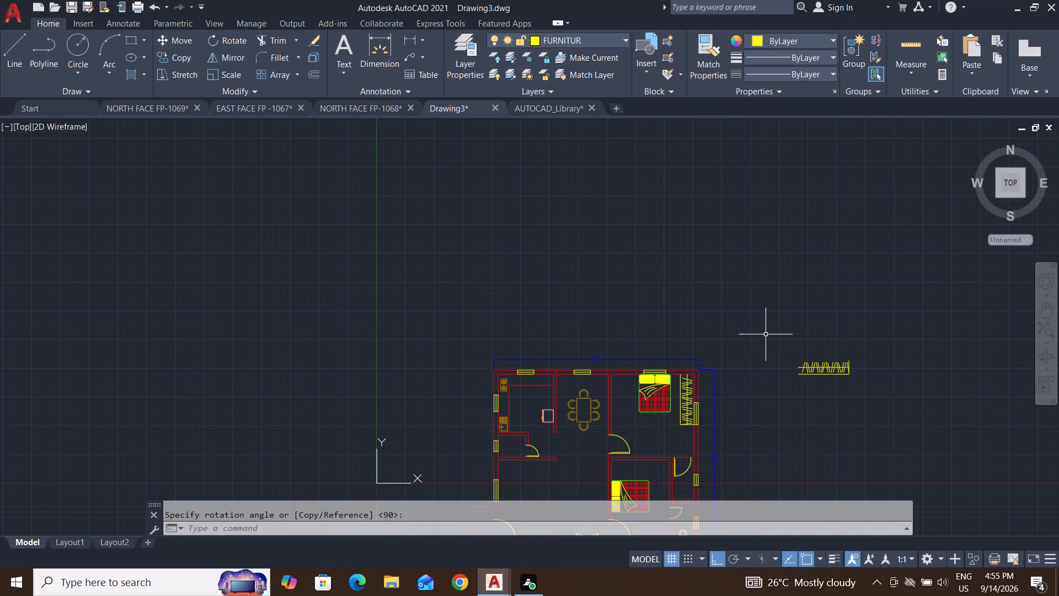
key("Return")
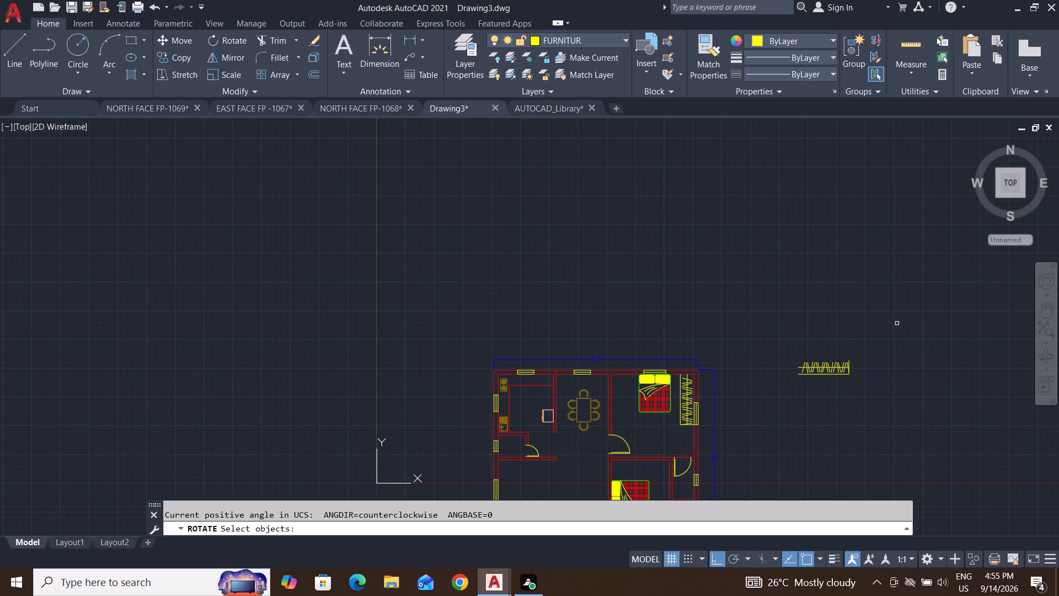
key("Escape")
key("Escape")
Move the rotated wardrobe by its north-east corner, with Ortho off, to the inner north-east corner of the south-east bedroom.
left_click(891, 329)
left_click(792, 426)
key("m")
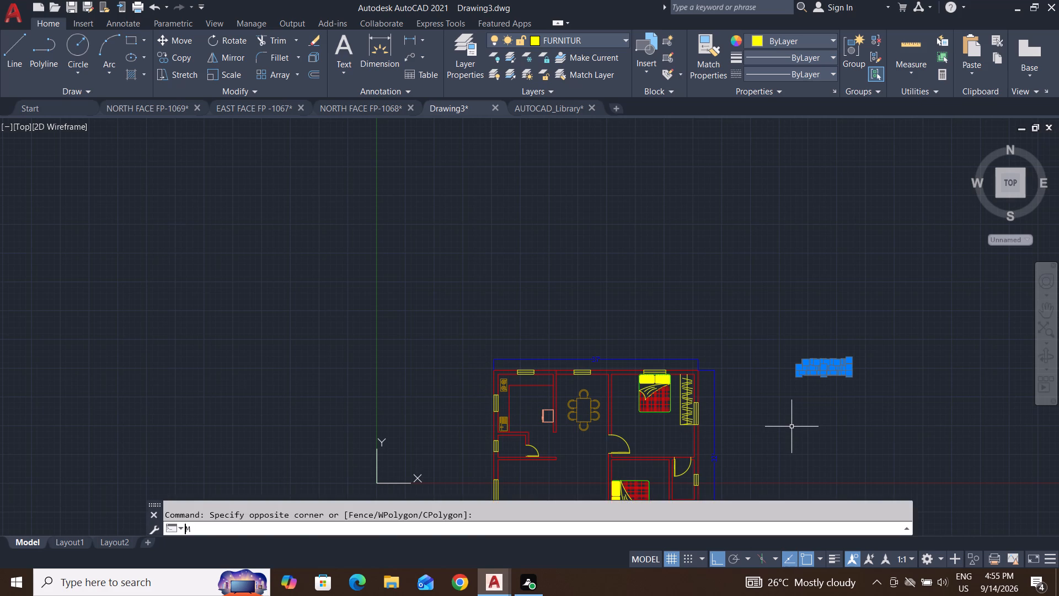
key("Return")
scroll(855, 343, "up", 1)
middle_click_drag(854, 340, 910, 168)
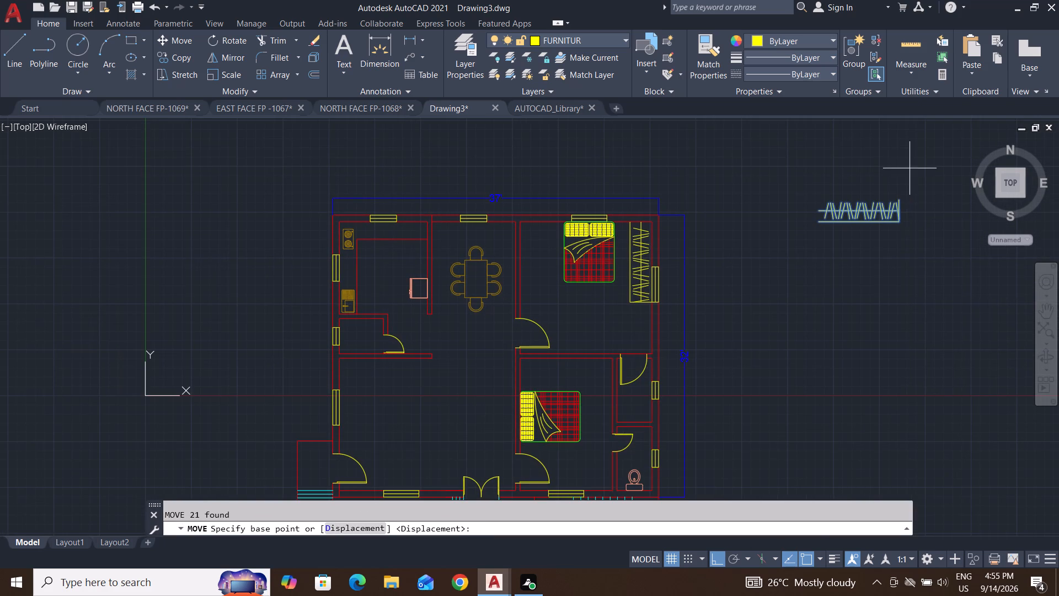
left_click(898, 204)
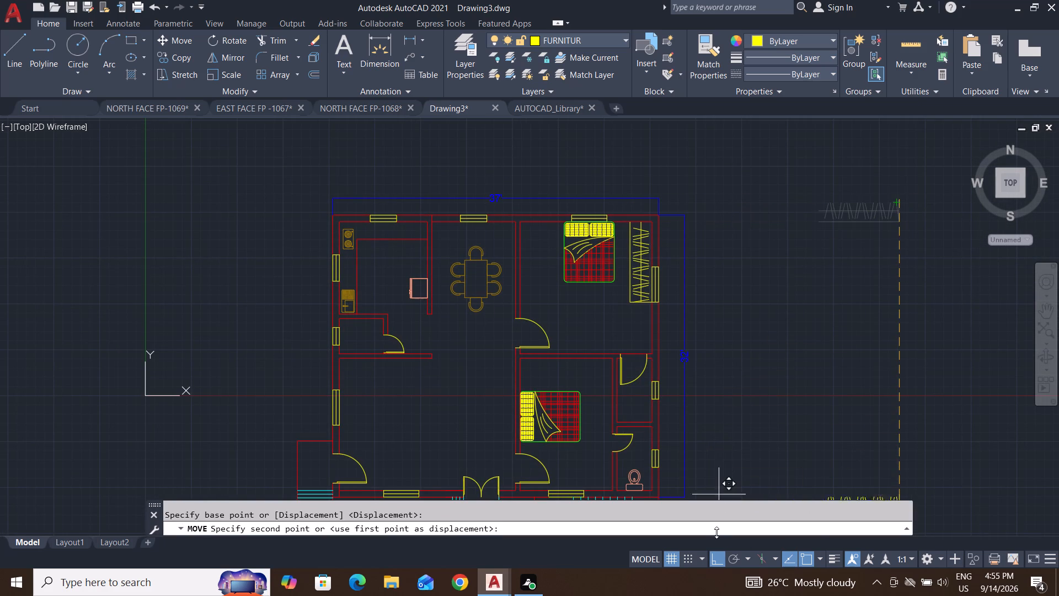
left_click(716, 562)
scroll(592, 365, "up", 3)
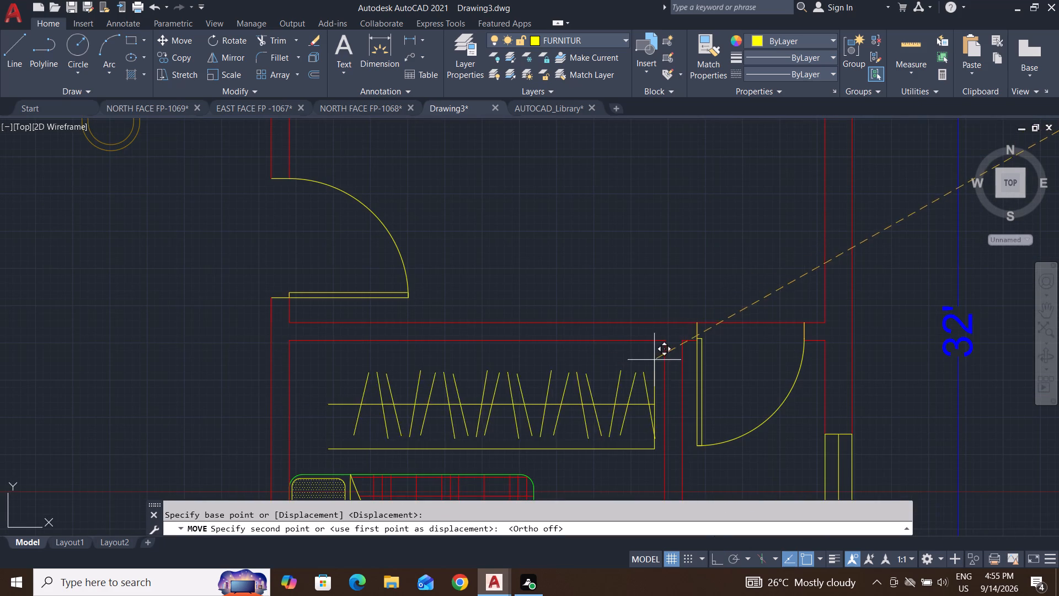
left_click(662, 343)
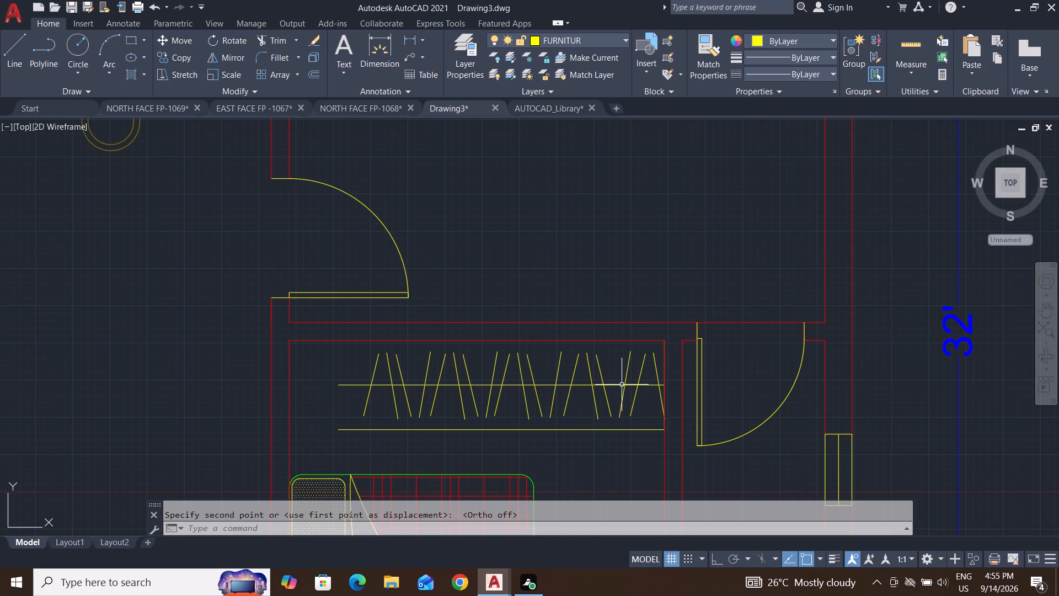
key("Escape")
key("Escape")
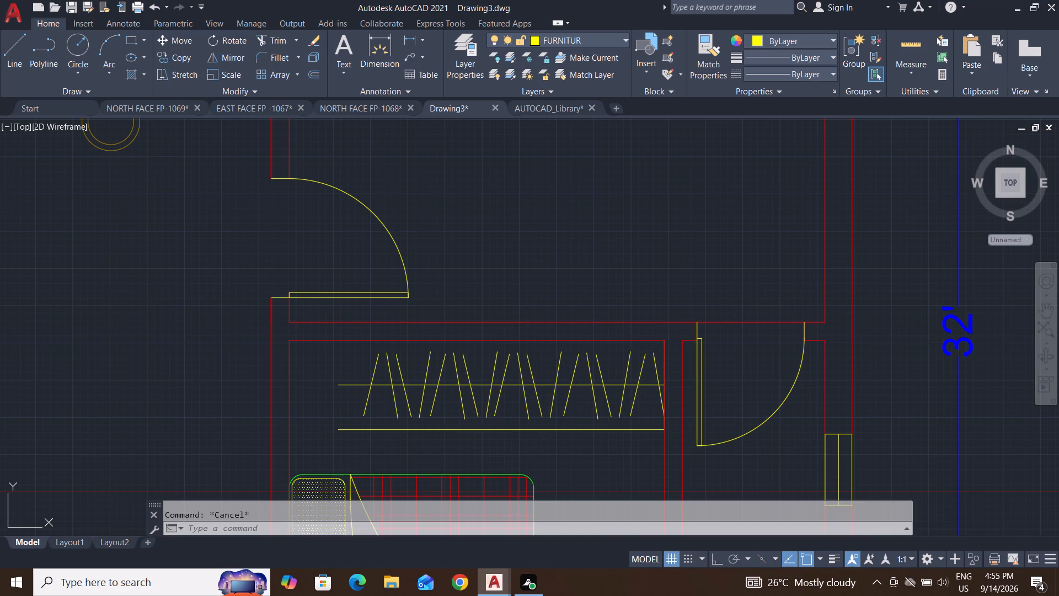
key("Escape")
Extend the wardrobe's two horizontal lines west to the inner face of the south-east bedroom's west wall.
key("e")
type("X")
key("space")
key("space")
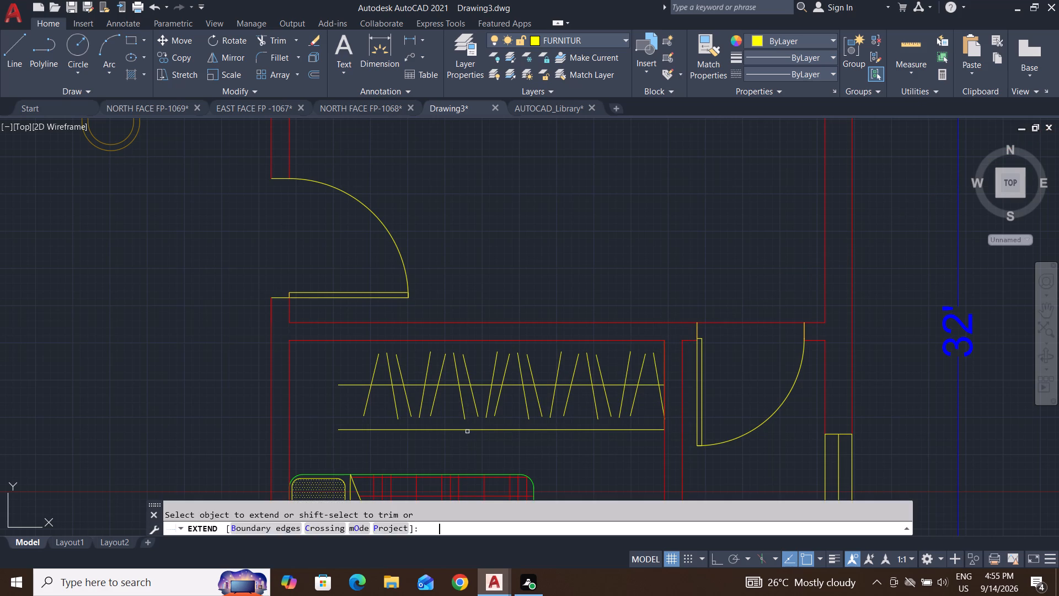
left_click(362, 356)
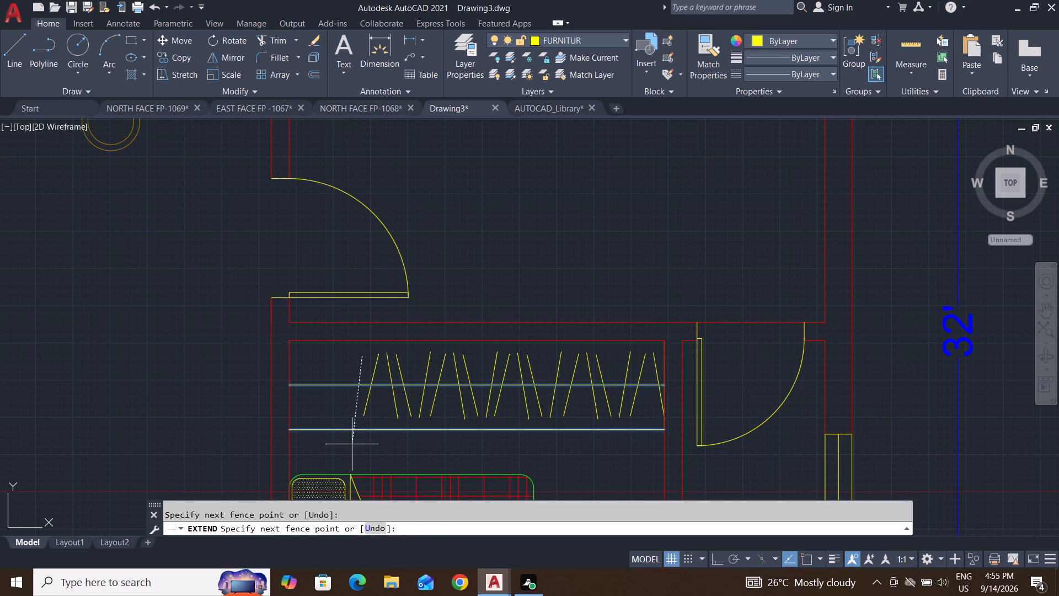
left_click(352, 444)
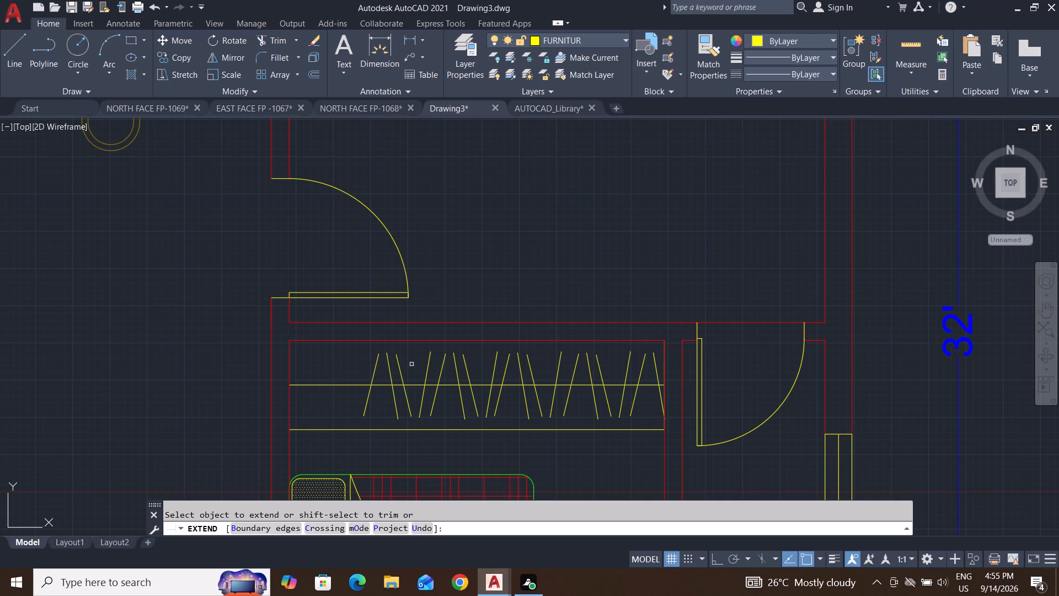
key("Escape")
key("Escape")
key("Escape")
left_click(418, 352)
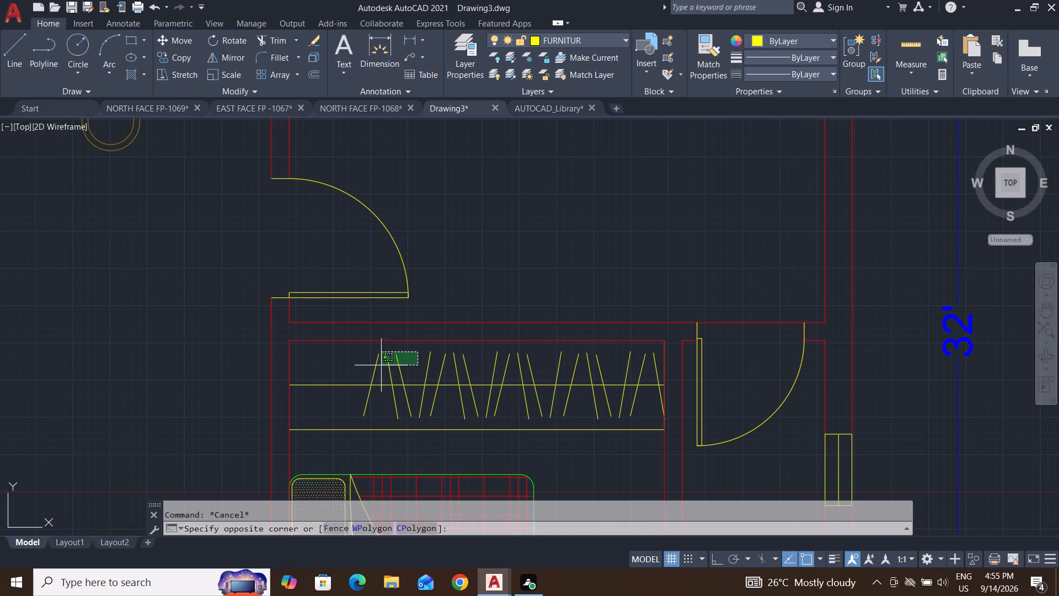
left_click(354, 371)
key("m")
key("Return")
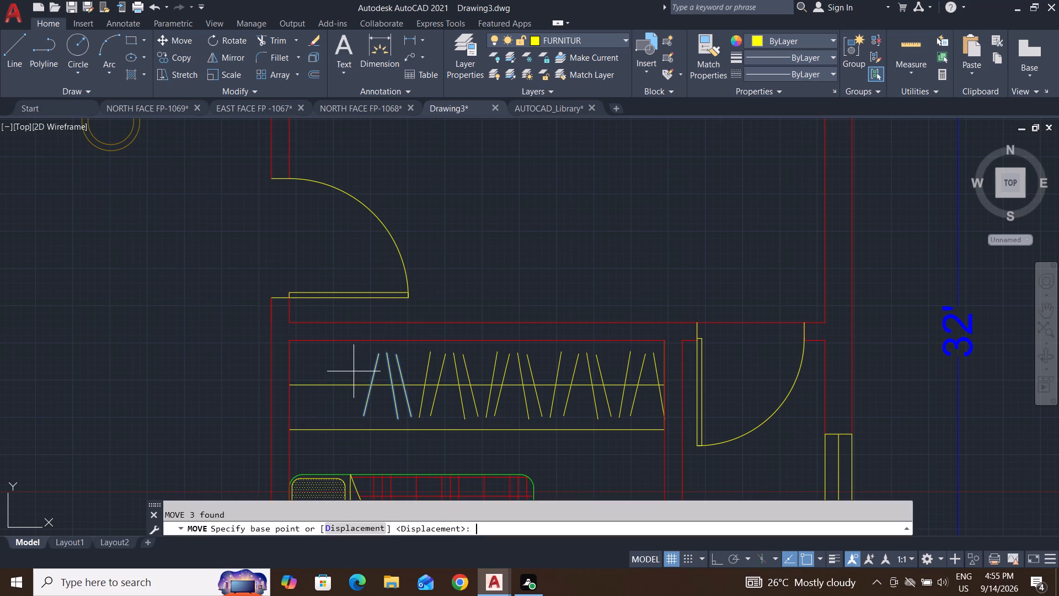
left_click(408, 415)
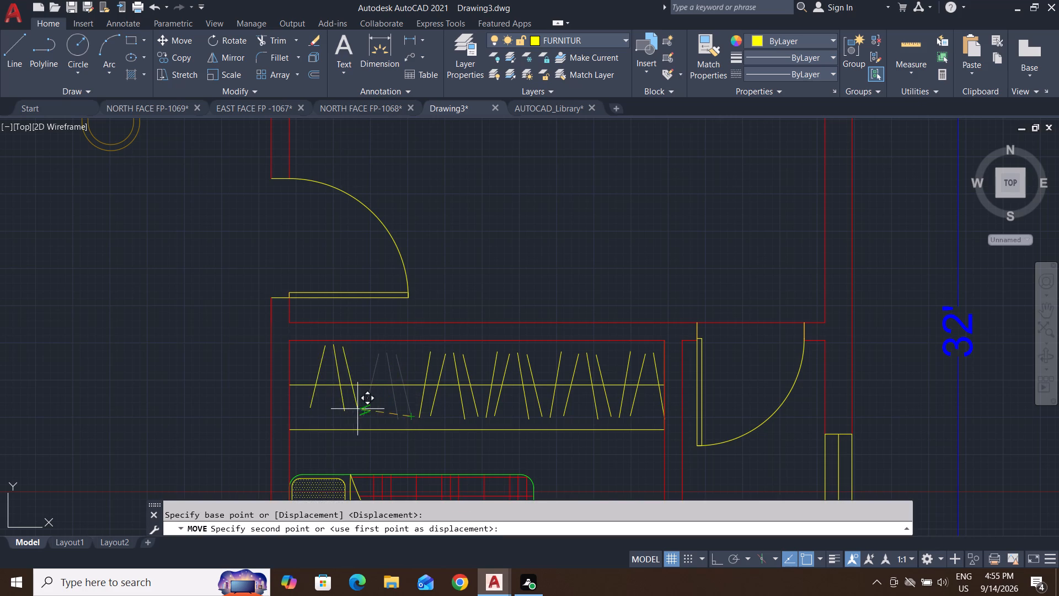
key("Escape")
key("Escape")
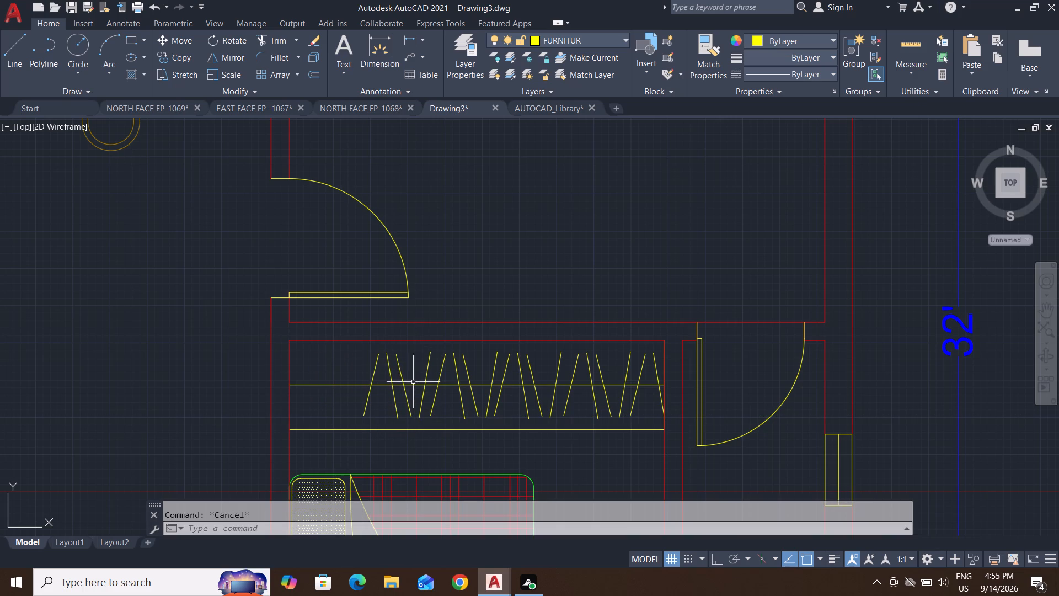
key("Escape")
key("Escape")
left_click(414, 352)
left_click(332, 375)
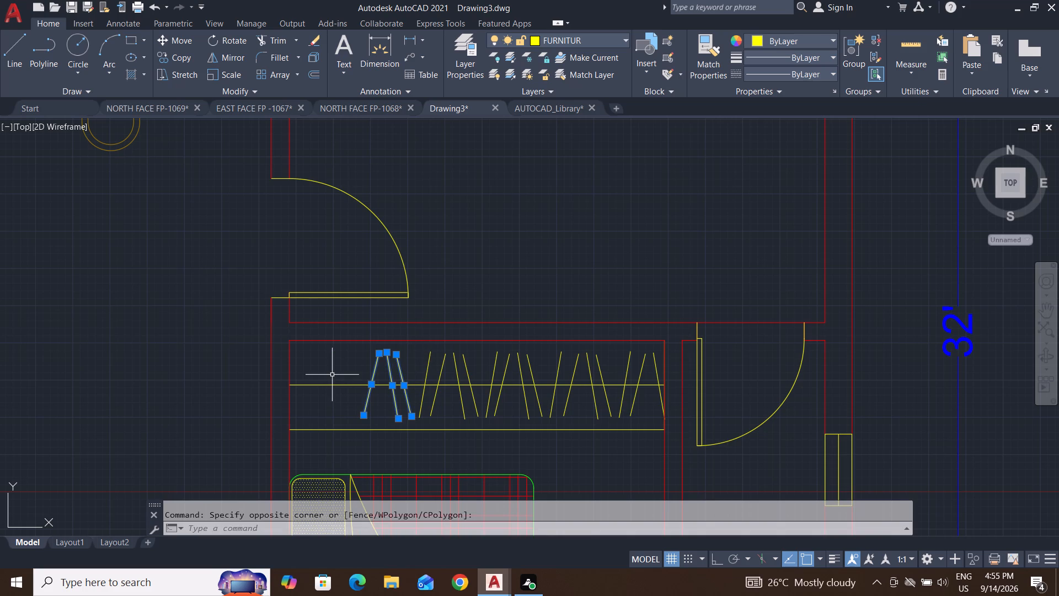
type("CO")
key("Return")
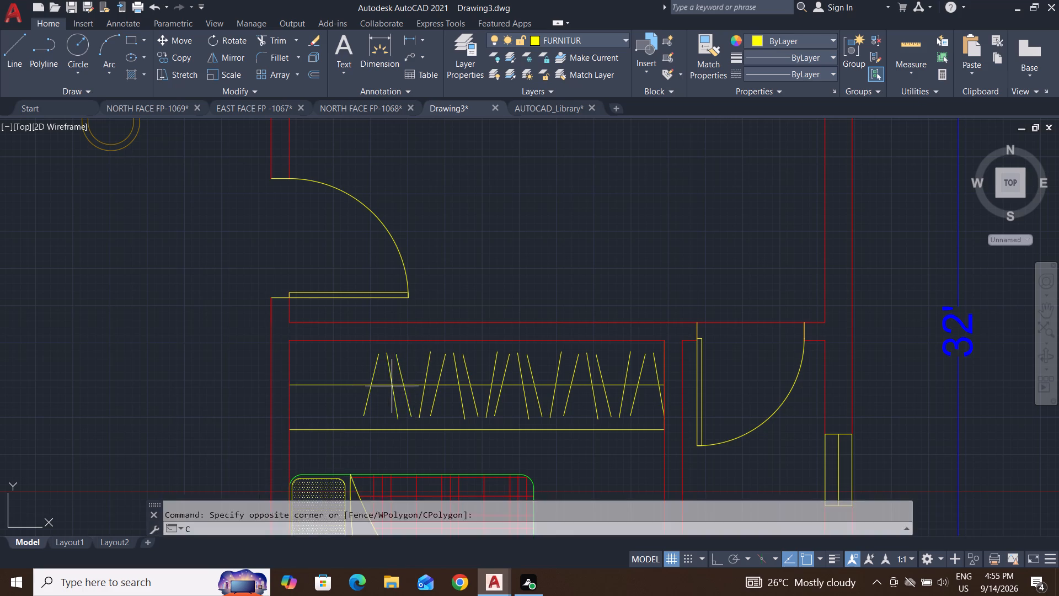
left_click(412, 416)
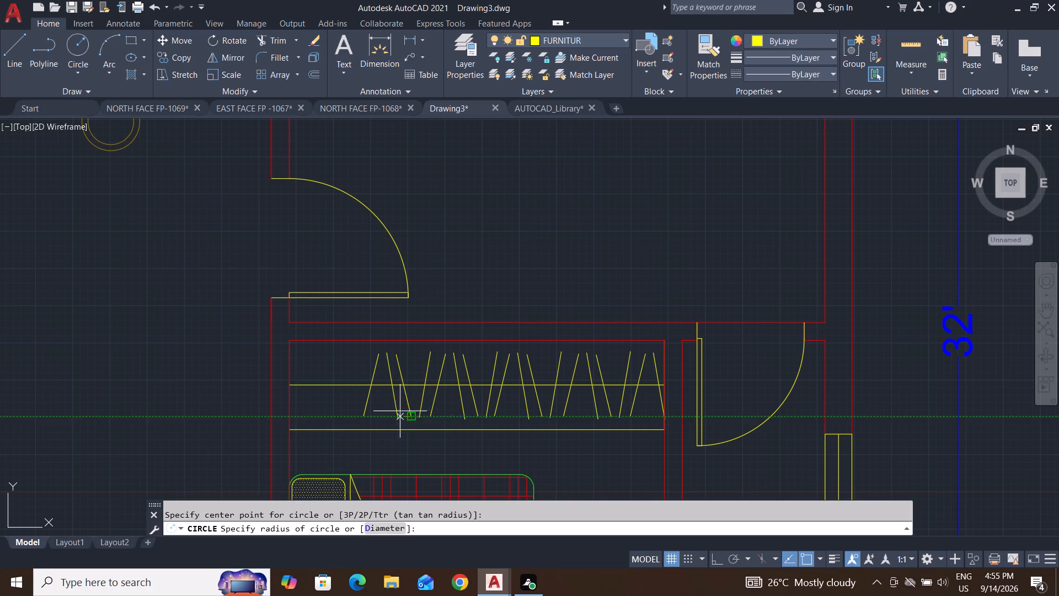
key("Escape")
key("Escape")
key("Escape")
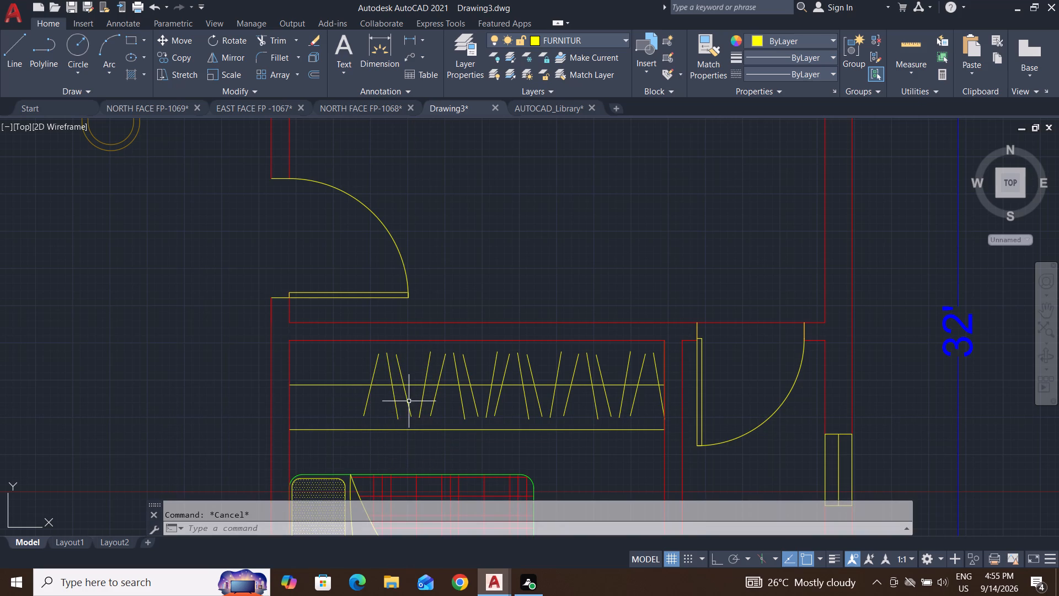
Copy the wardrobe's three westernmost hanger lines about 1'-8" west with Ortho on, filling the empty end near the west wall.
left_click(414, 398)
left_click(354, 414)
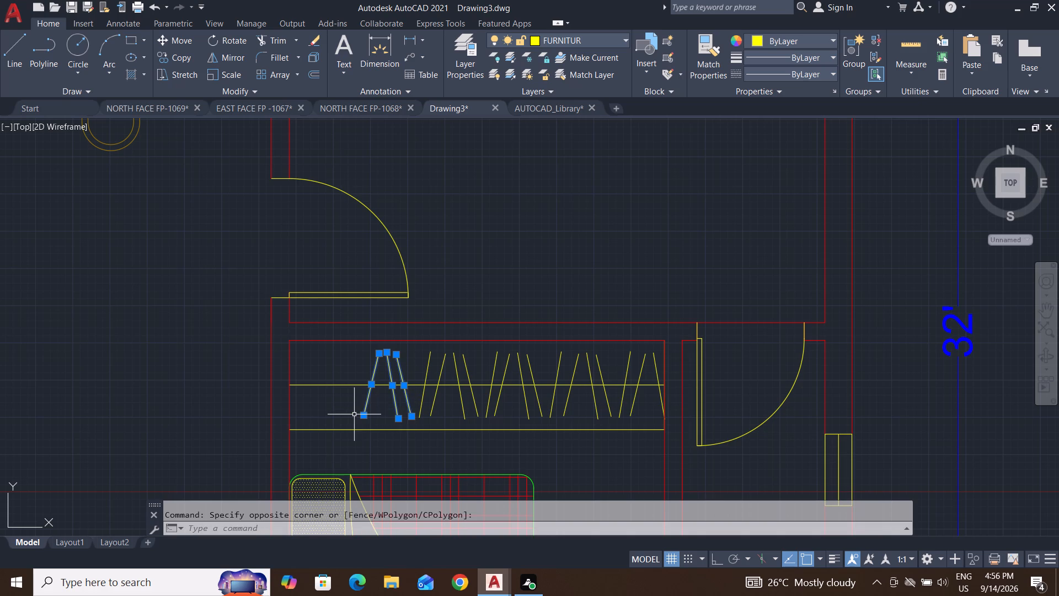
type("CO")
key("Return")
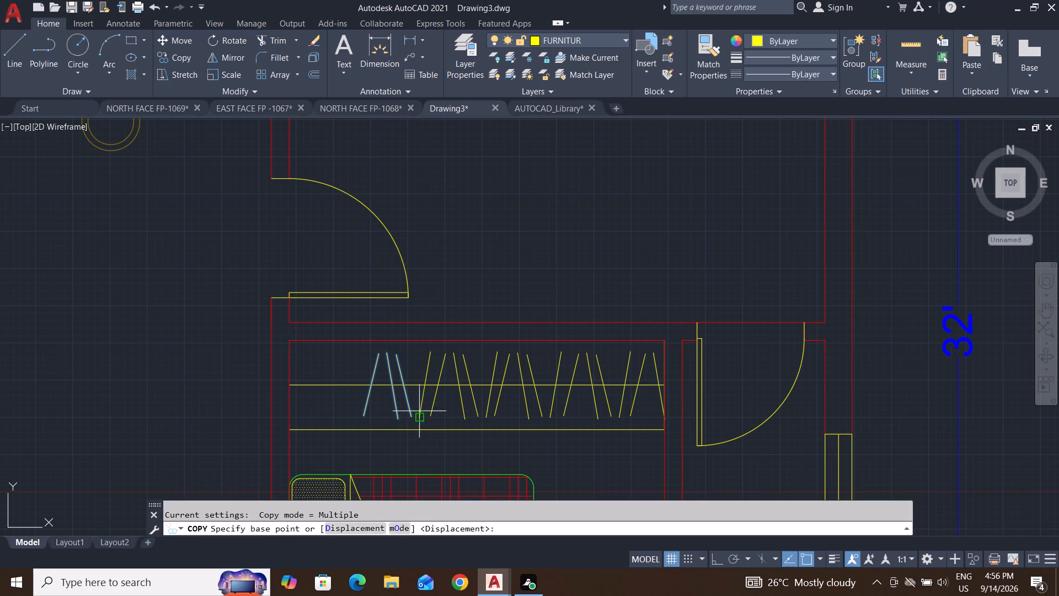
left_click(410, 418)
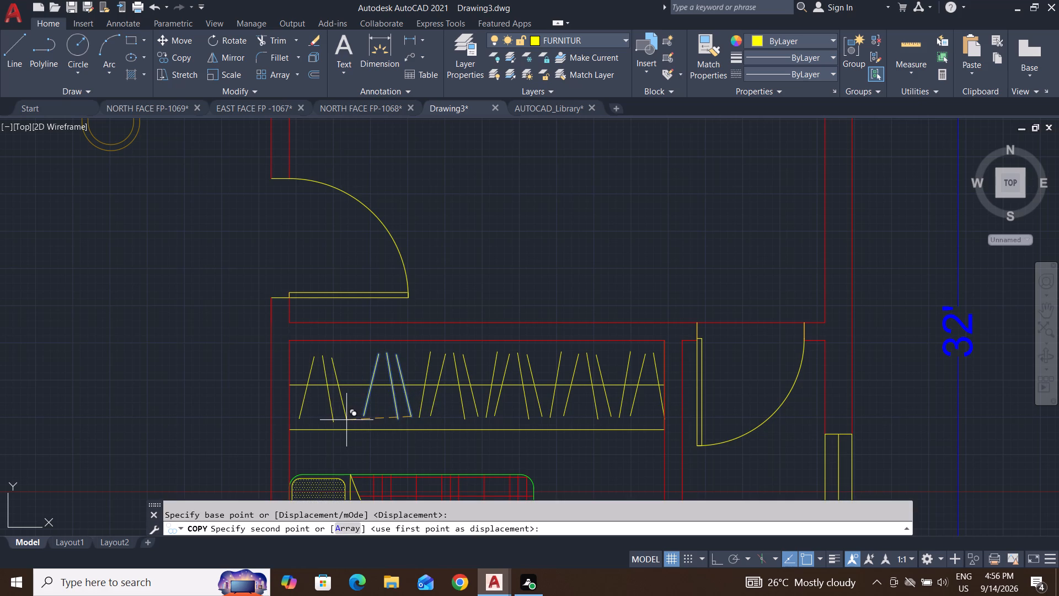
left_click(715, 561)
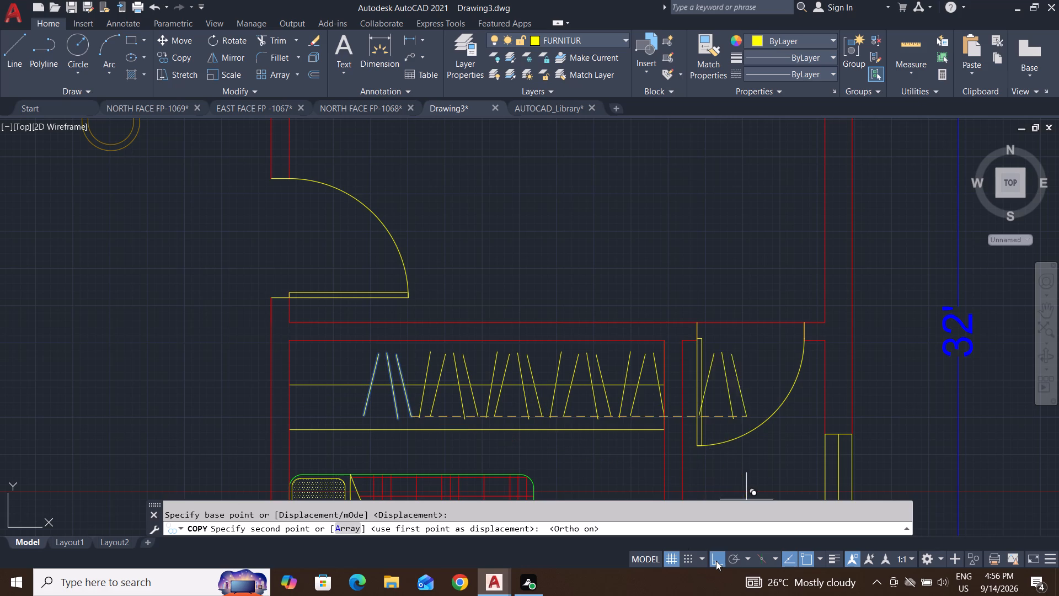
scroll(347, 417, "up", 2)
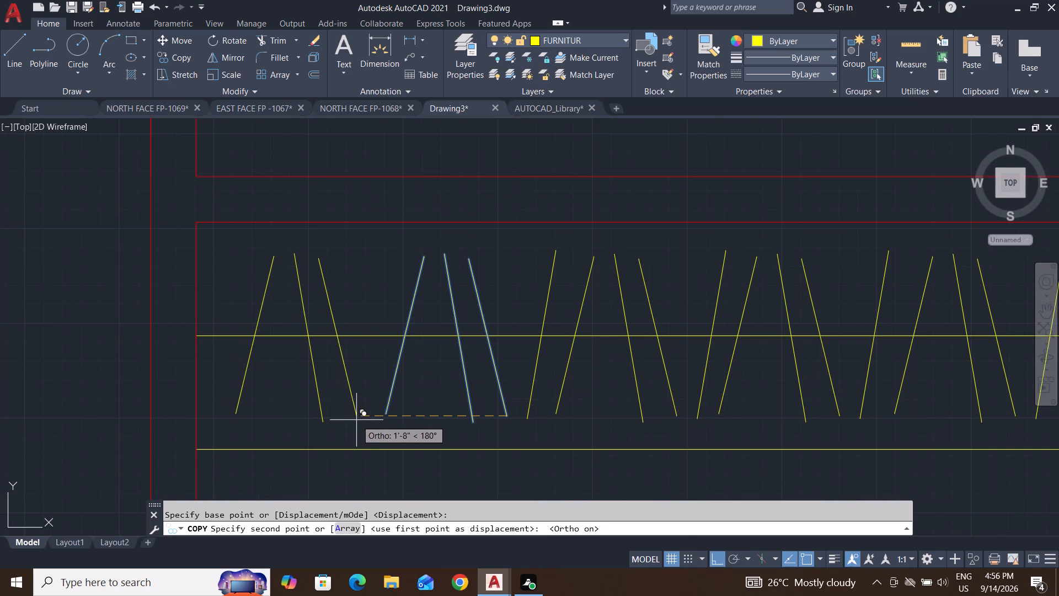
left_click(350, 415)
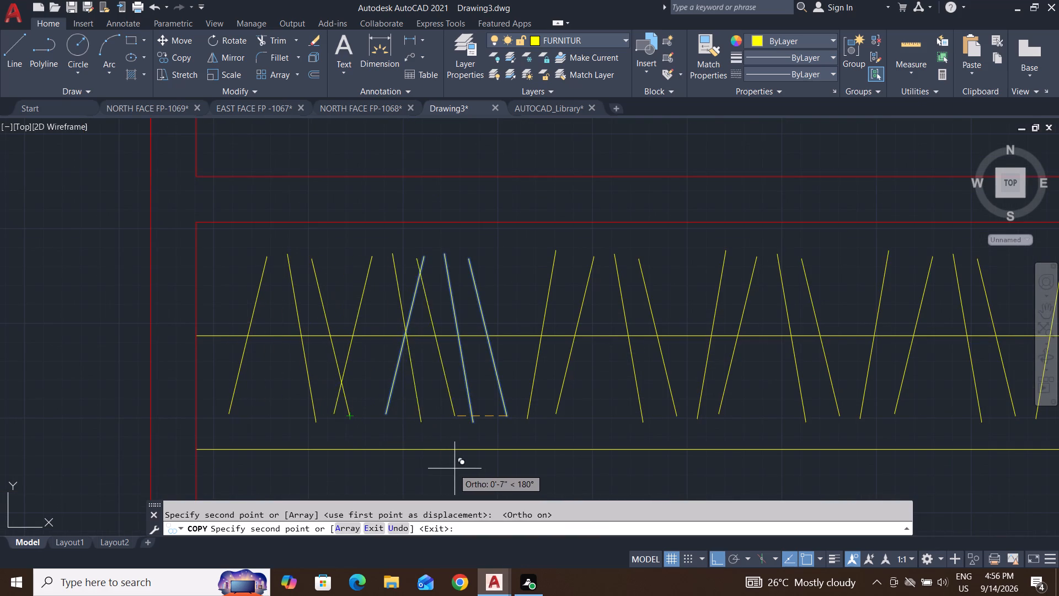
key("Escape")
key("Escape")
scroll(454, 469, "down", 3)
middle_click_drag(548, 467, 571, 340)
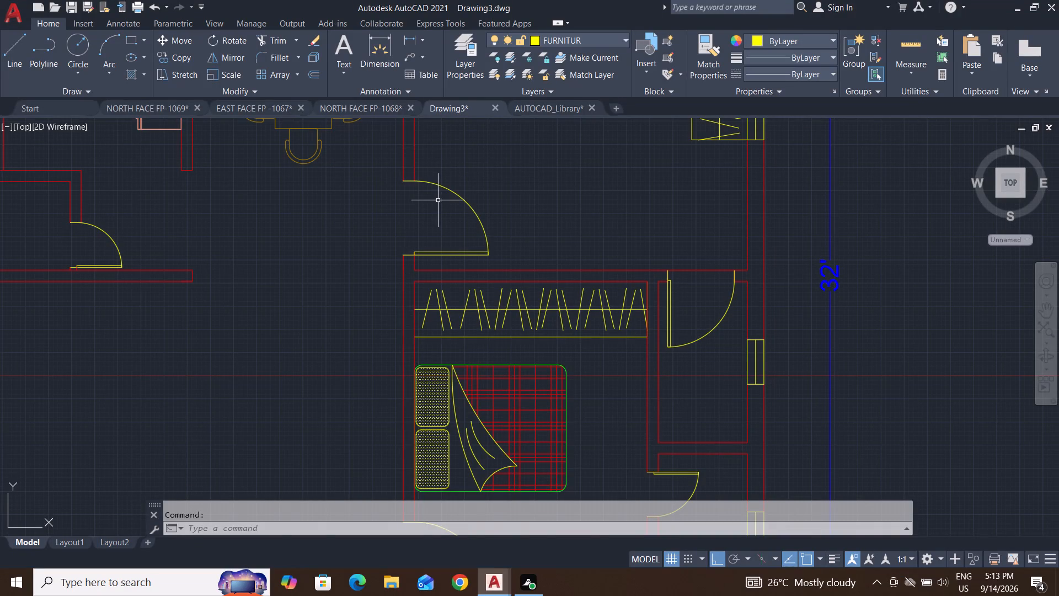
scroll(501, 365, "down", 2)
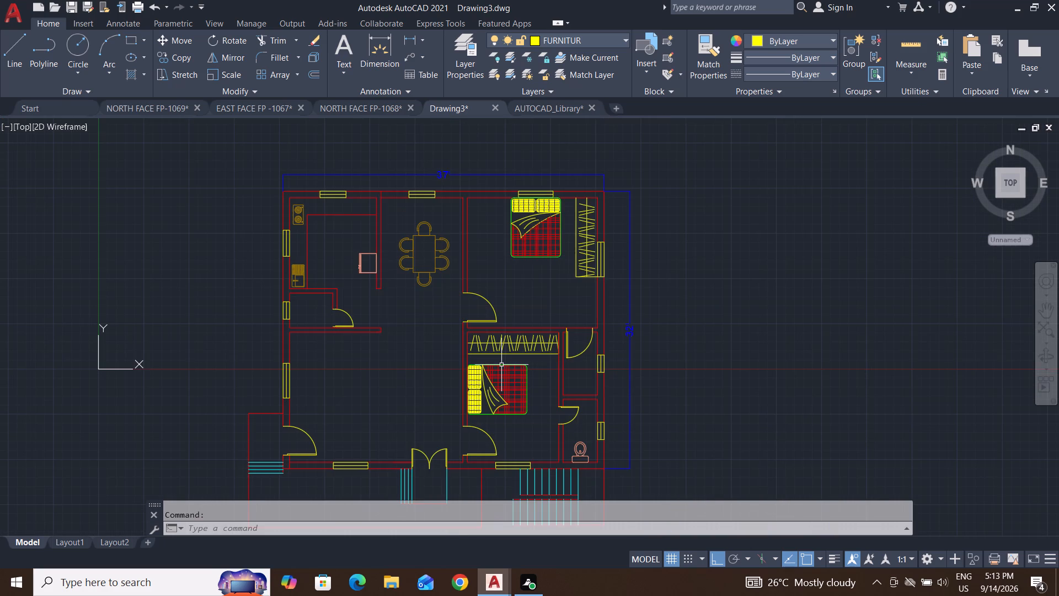
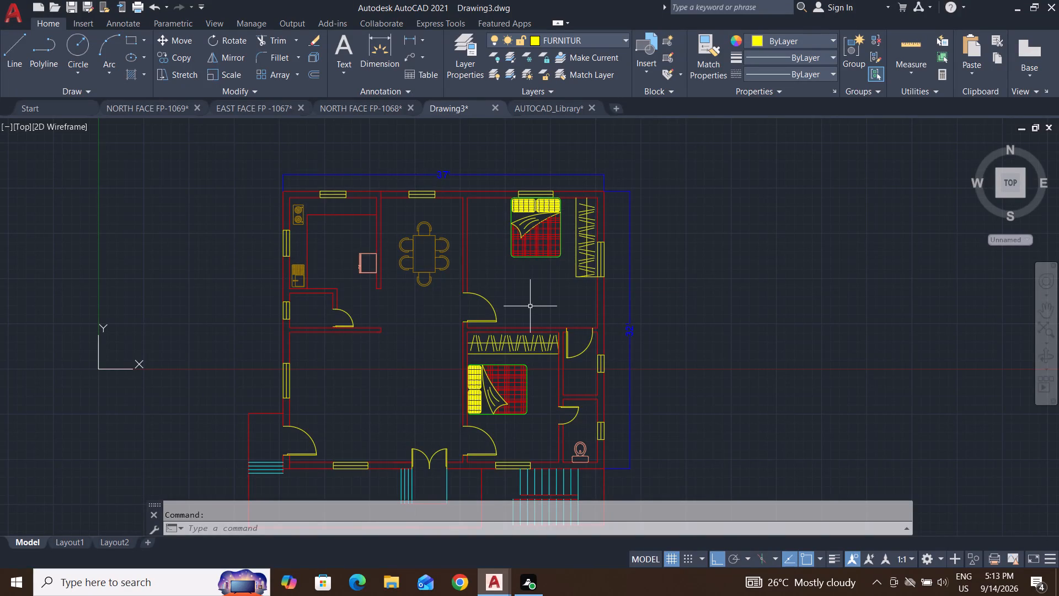
Switch to the AUTOCAD_Library drawing and copy the vertical three-seat sofa from the living-room sofa blocks.
middle_click_drag(445, 393, 447, 222)
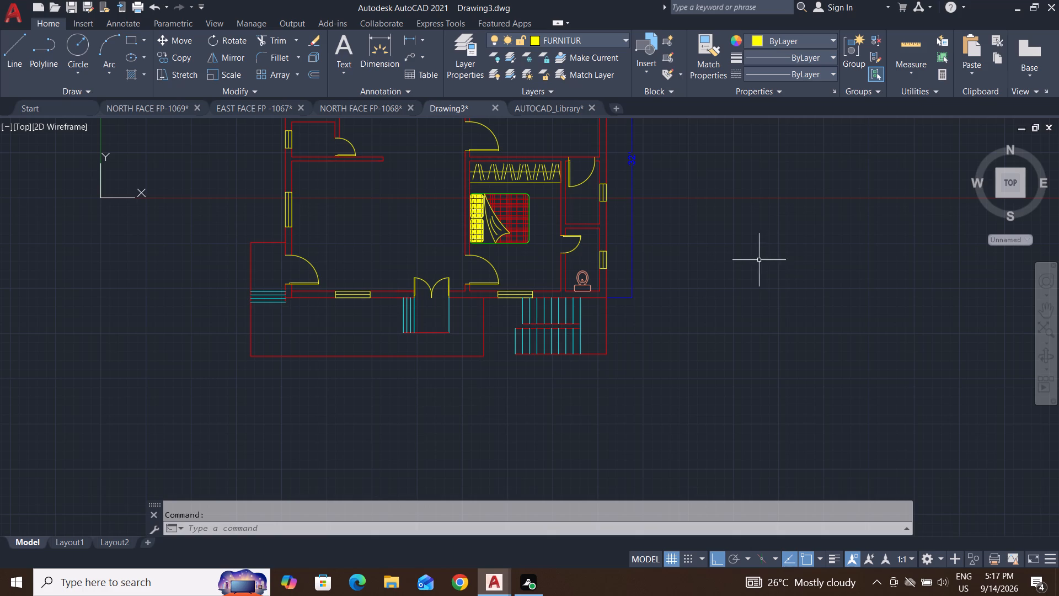
scroll(617, 306, "down", 2)
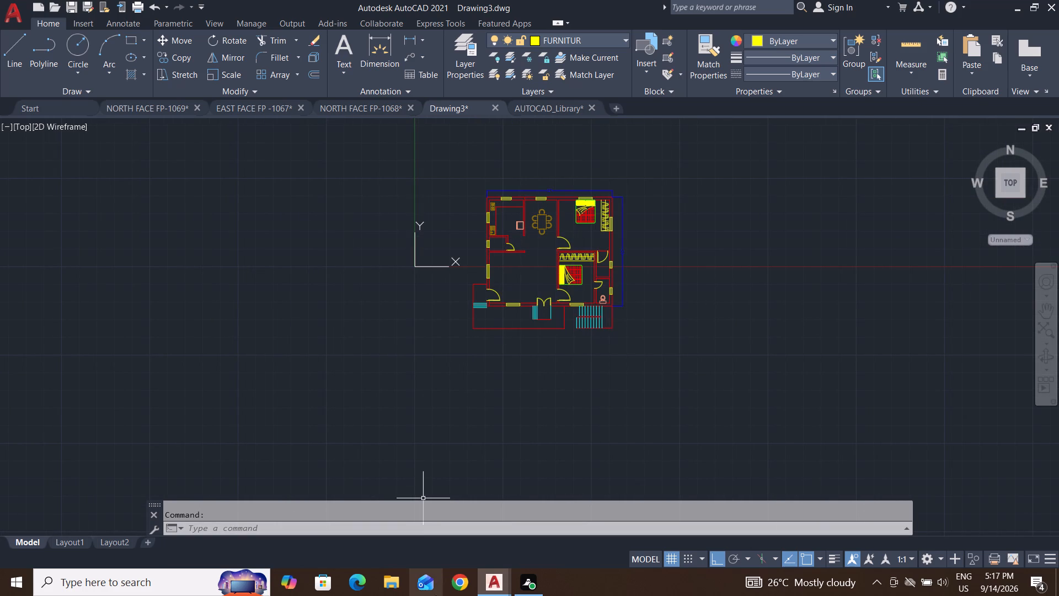
left_click(487, 593)
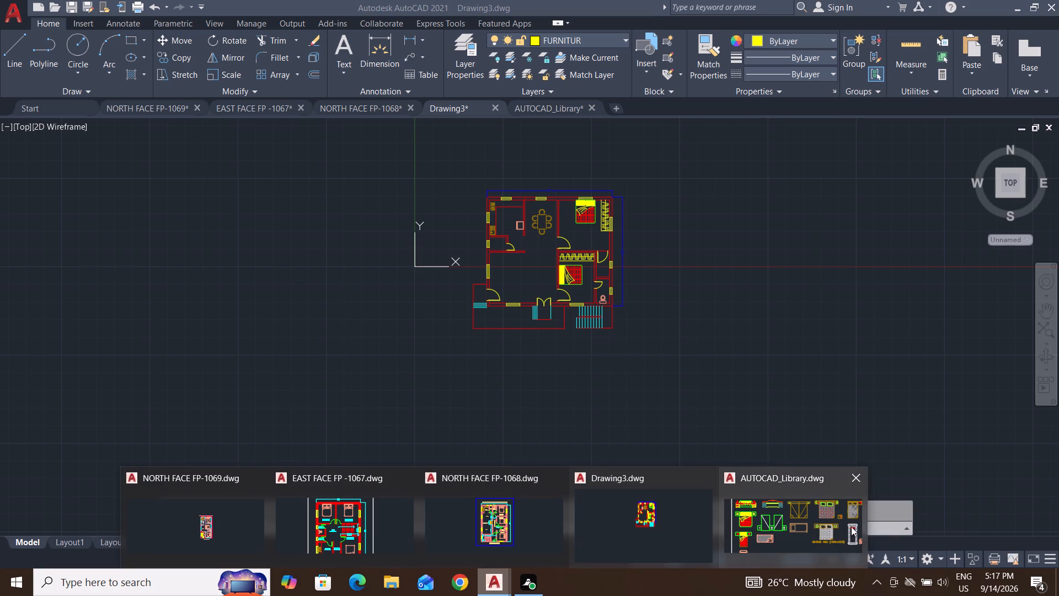
left_click(815, 523)
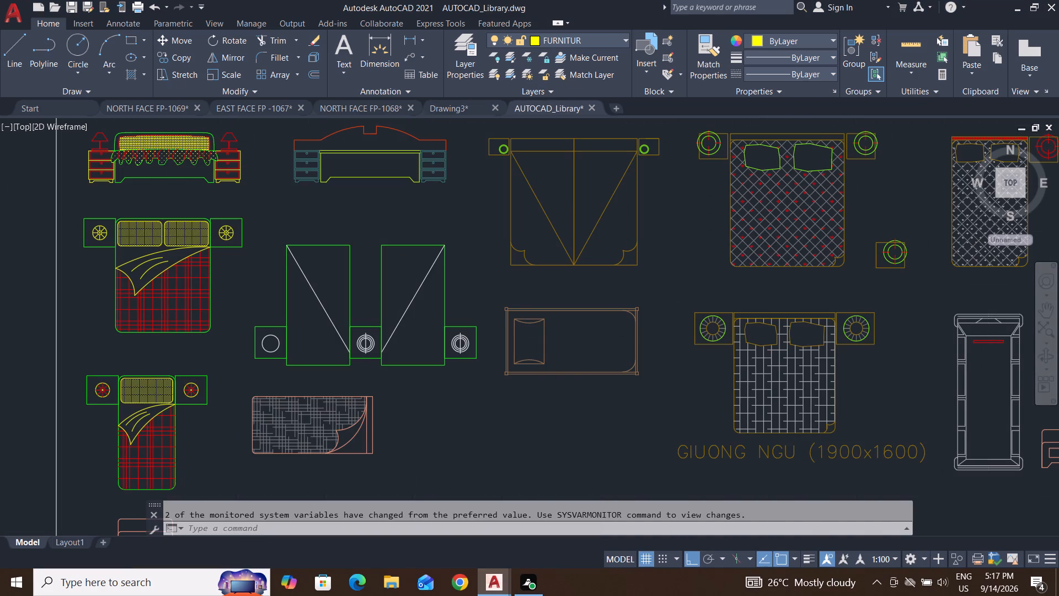
scroll(436, 389, "down", 4)
middle_click_drag(500, 429, 499, 429)
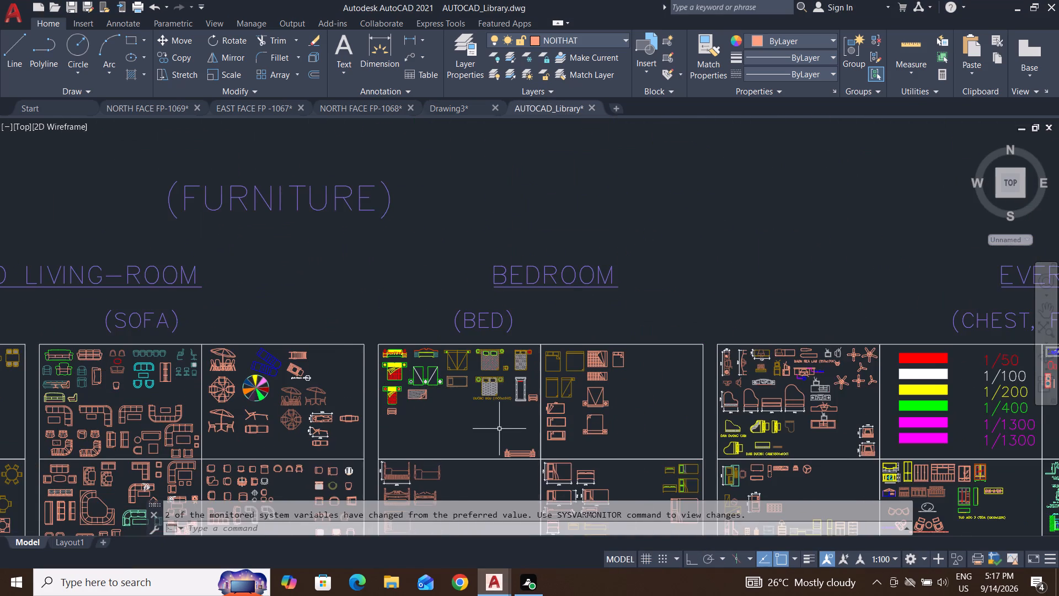
middle_click_drag(499, 429, 603, 253)
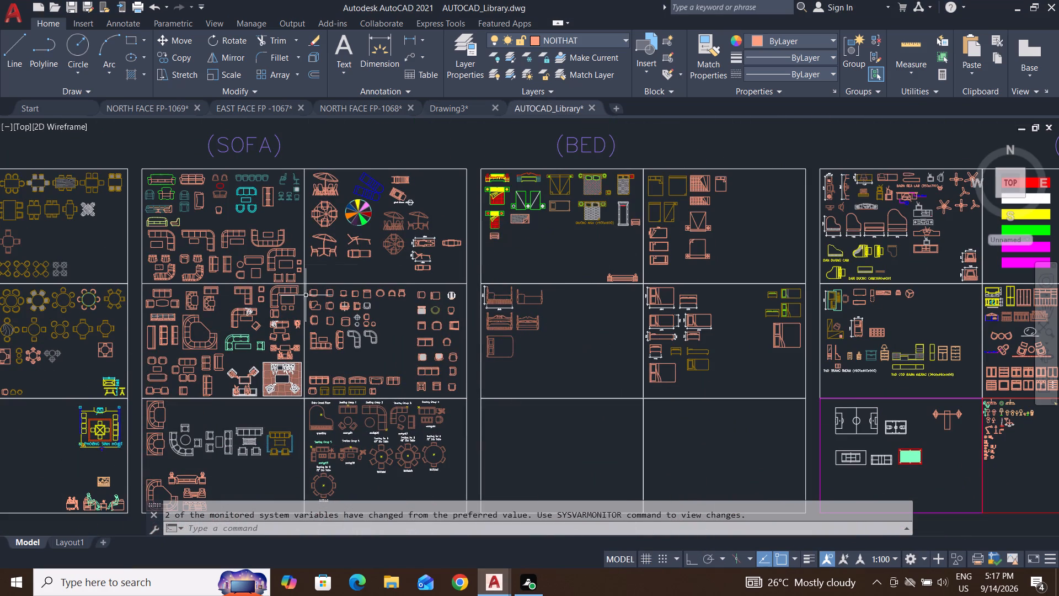
scroll(147, 345, "up", 3)
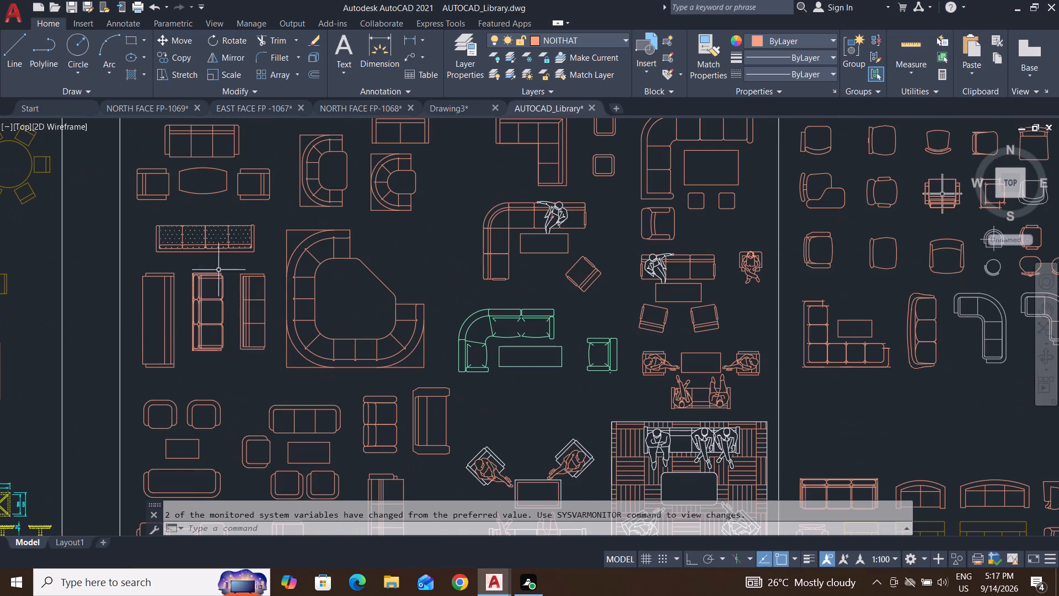
scroll(227, 267, "up", 2)
left_click(222, 257)
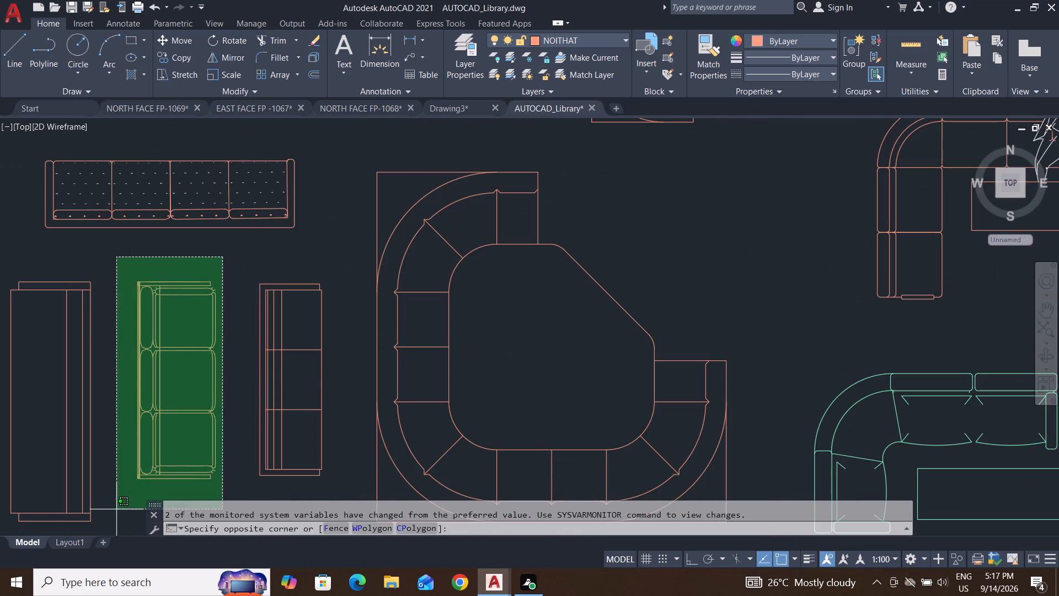
left_click(124, 488)
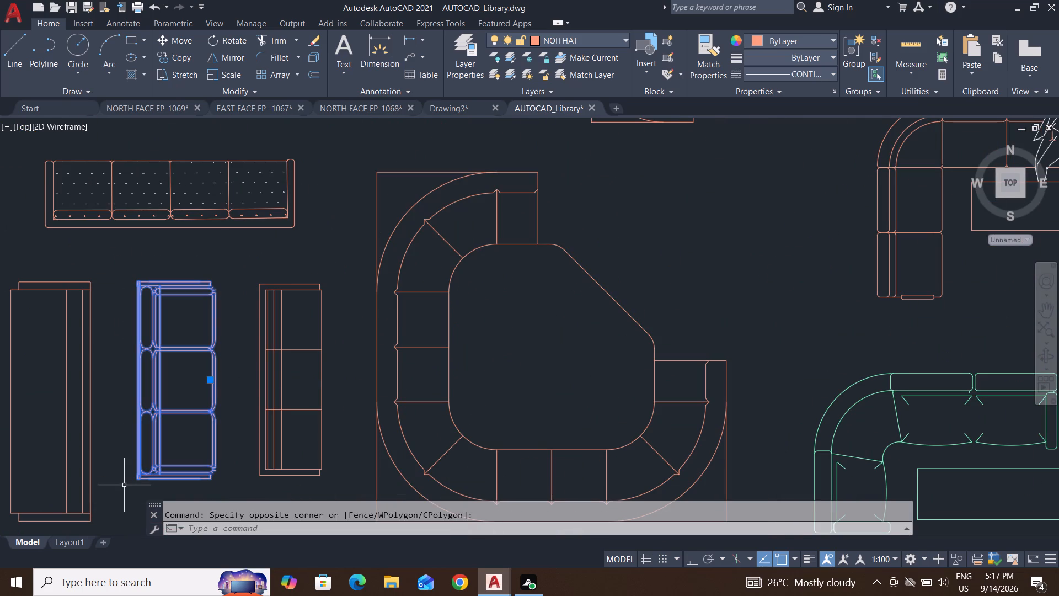
key("ctrl+c")
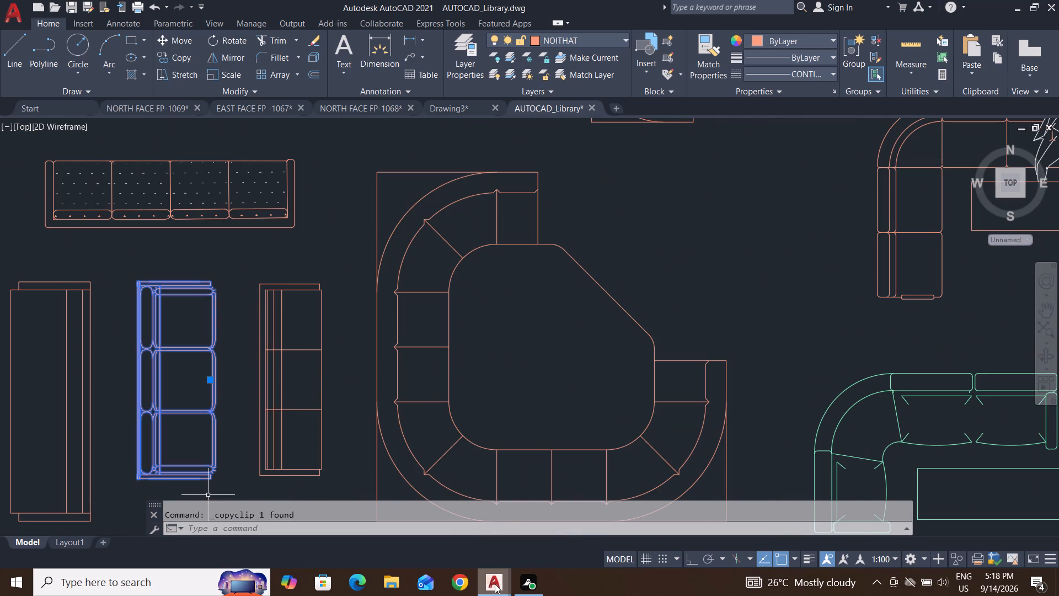
Paste the copied sofa into Drawing3, in the empty space east of the floor plan.
left_click(495, 584)
left_click(688, 531)
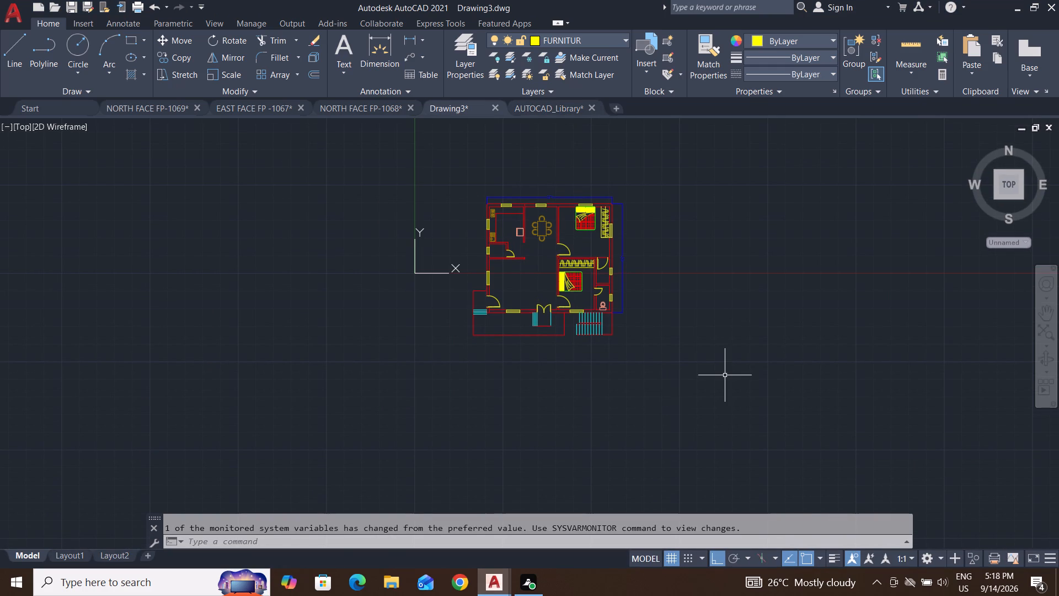
key("ctrl+v")
scroll(720, 418, "down", 5)
middle_click_drag(760, 410, 484, 366)
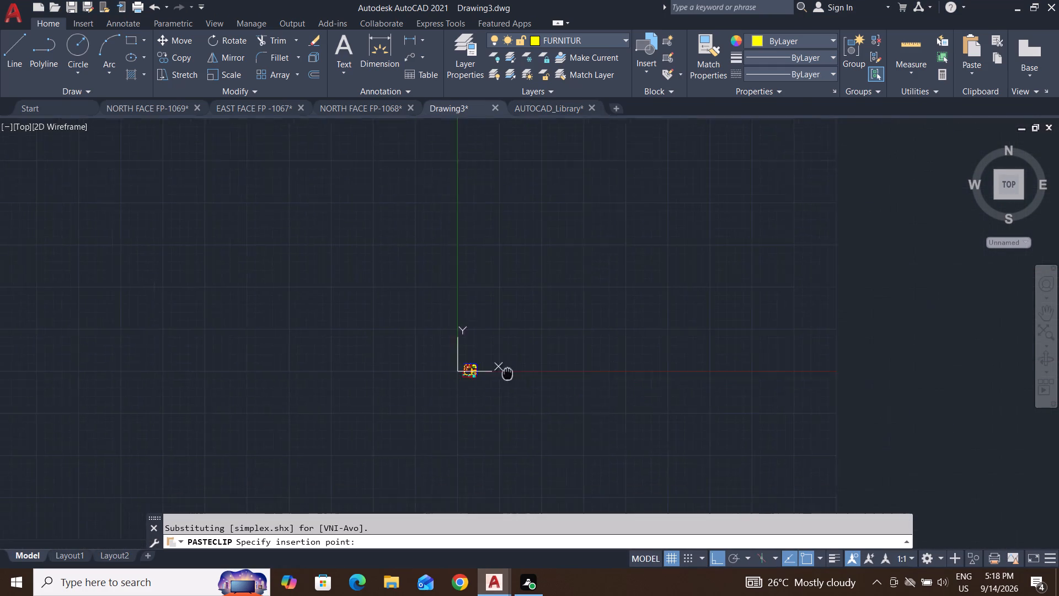
middle_click_drag(484, 366, 480, 365)
scroll(486, 355, "up", 3)
left_click(457, 436)
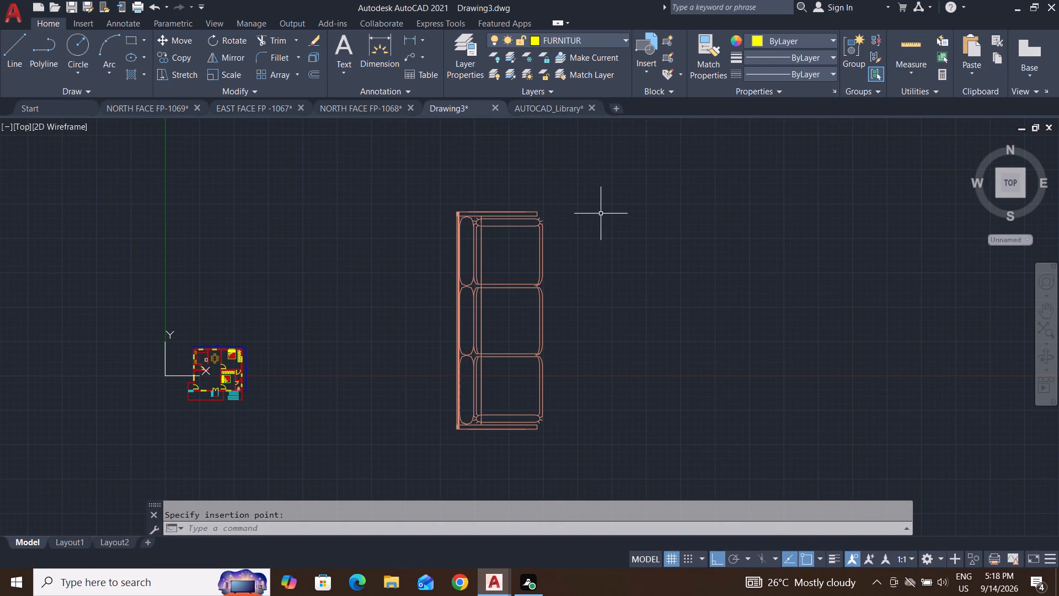
key("Escape")
key("Escape")
key("Escape")
Scale the pasted sofa down to roughly a quarter of its size, using its upper-left corner as base point.
left_click(592, 177)
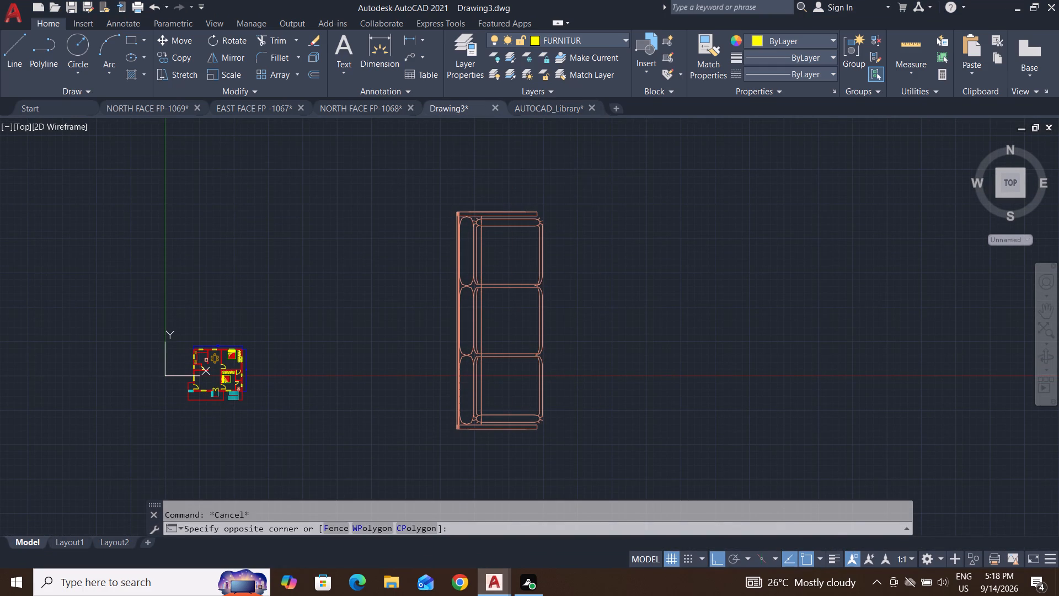
left_click(384, 480)
type("SC")
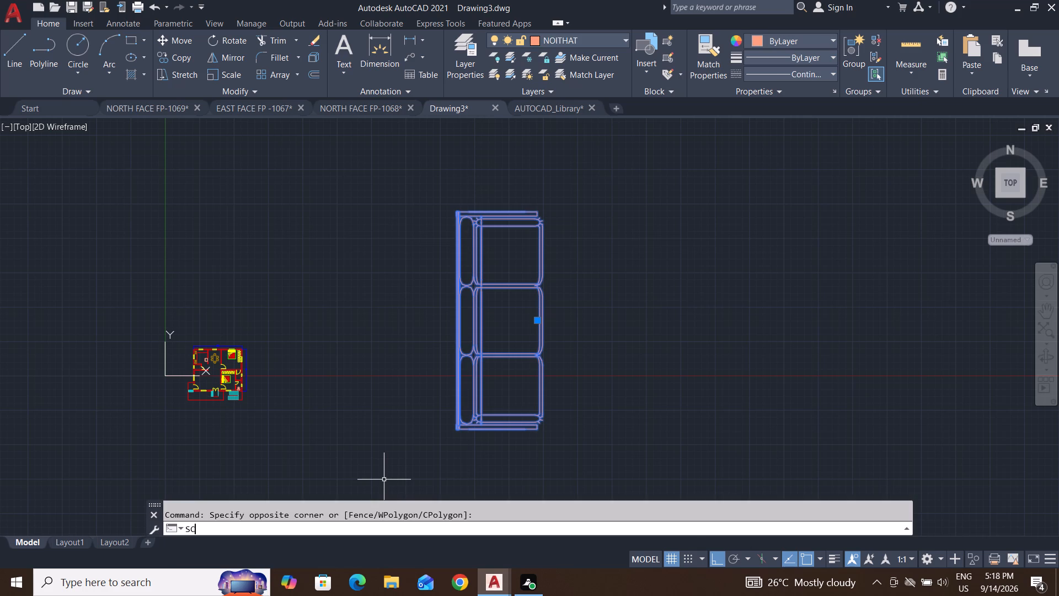
key("Return")
left_click(458, 211)
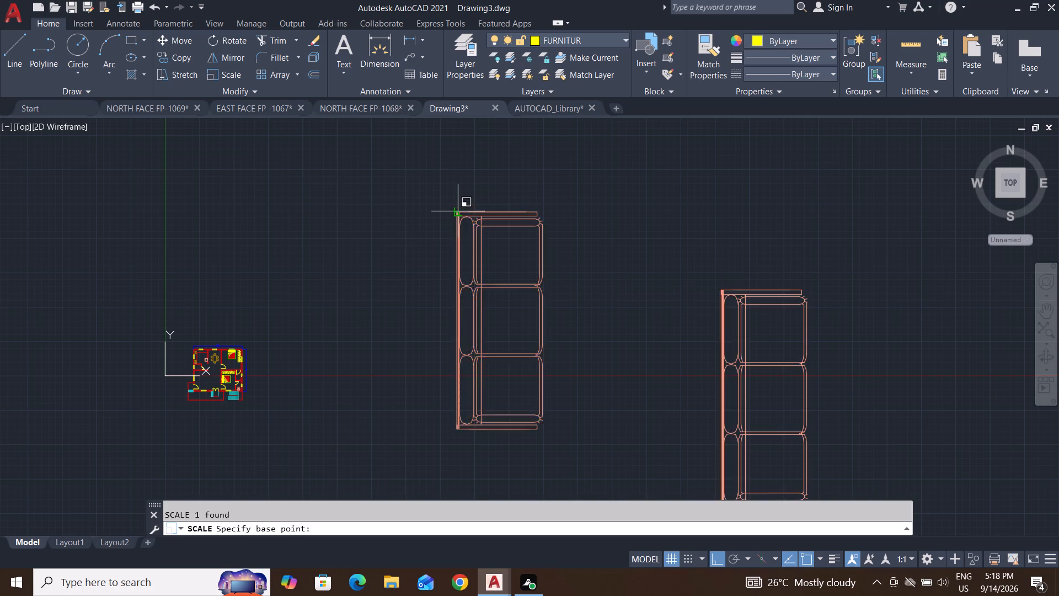
scroll(477, 251, "up", 1)
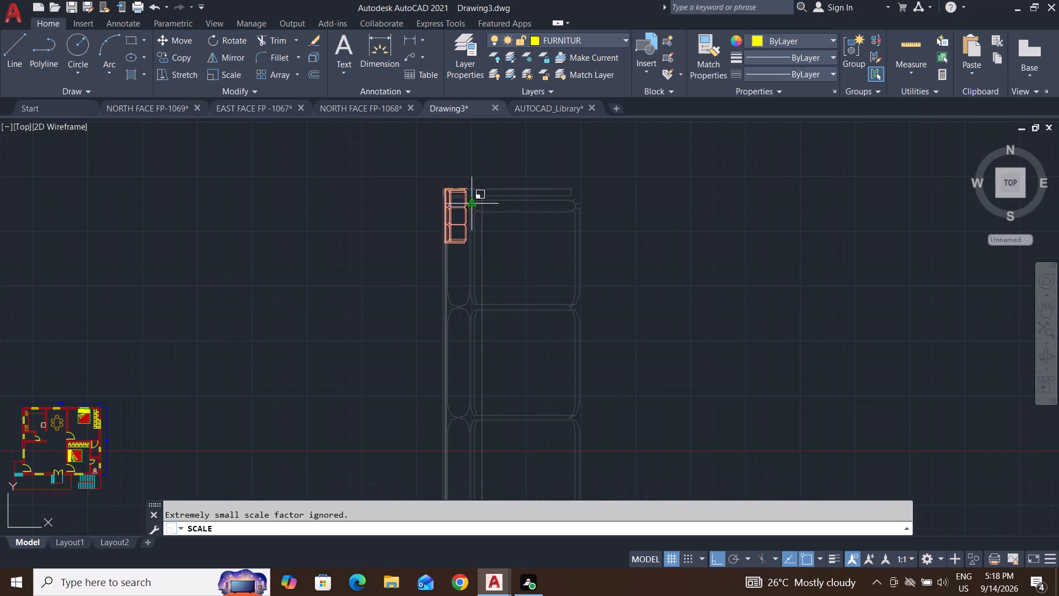
left_click(472, 201)
Scale the sofa down again to less than half its size, using a base point at its lower-left end.
left_click(494, 169)
left_click(382, 329)
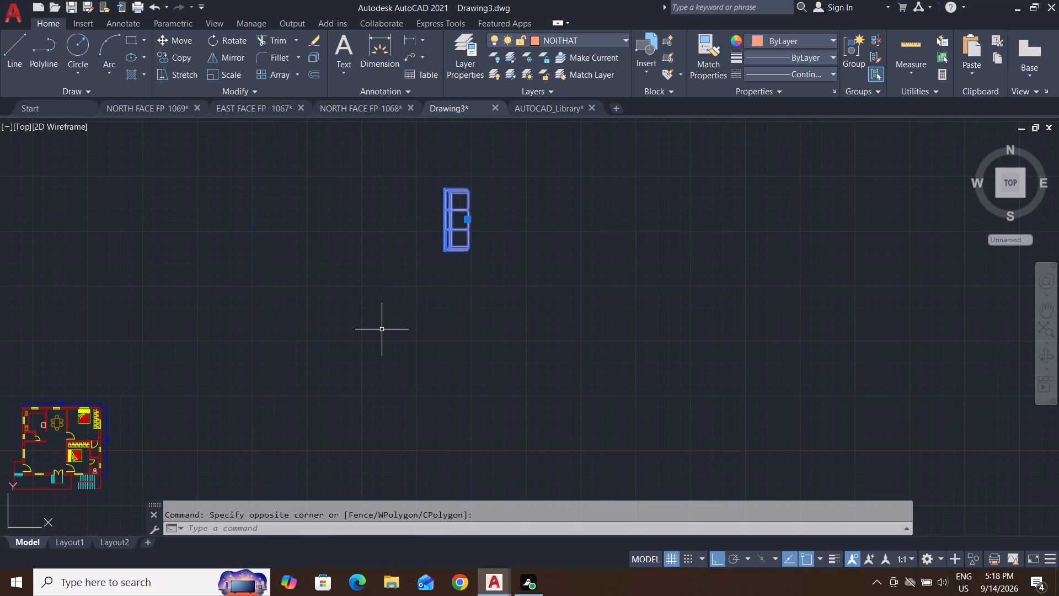
key("Return")
left_click(450, 250)
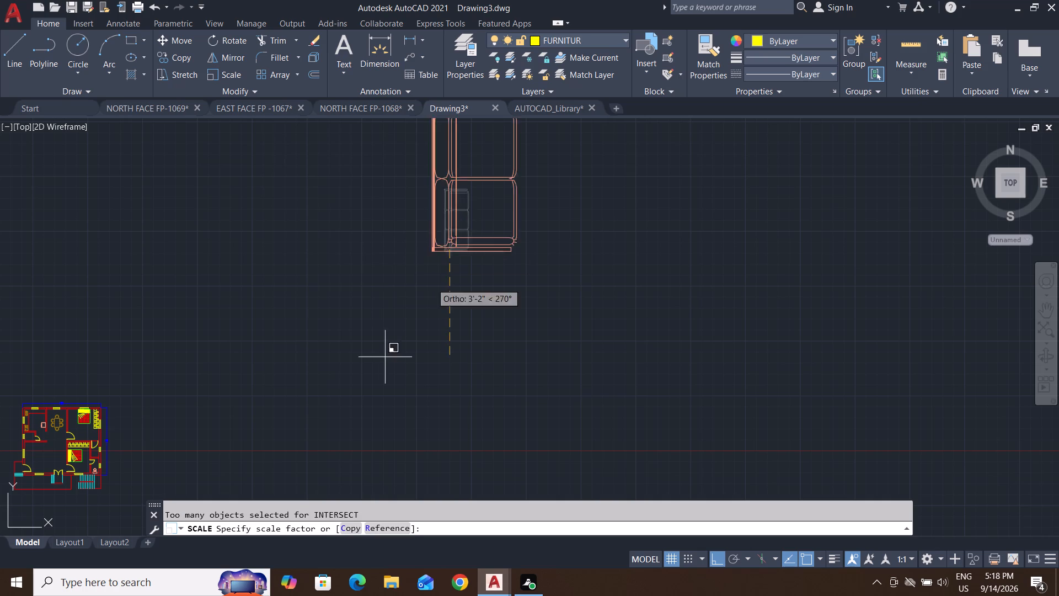
left_click(437, 252)
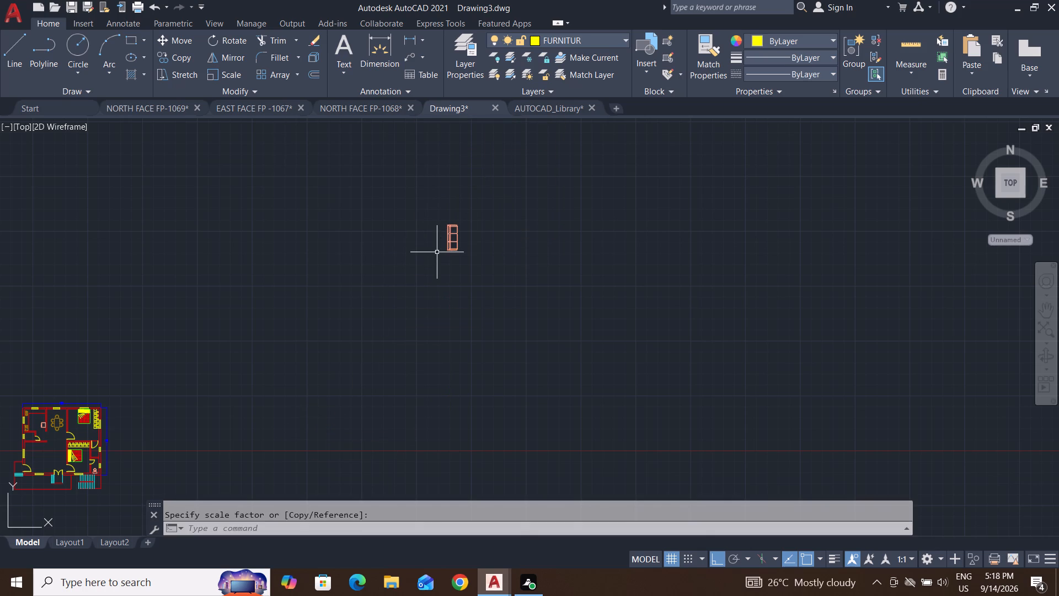
Move the sofa with Ortho off to the empty area just west of the house plan, beside the kitchen wall.
left_click(506, 204)
left_click(380, 318)
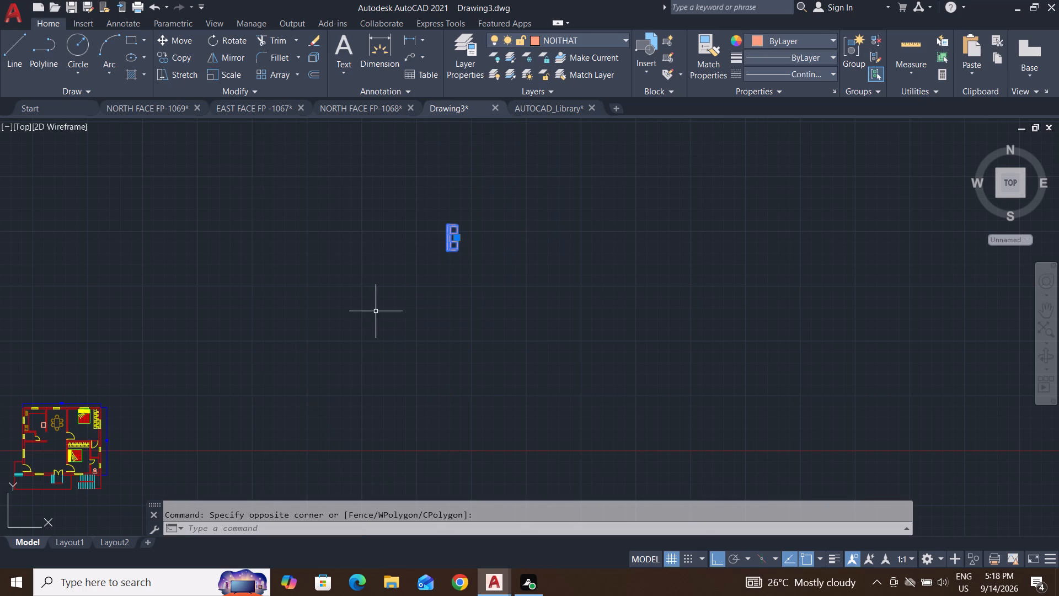
key("m")
key("Return")
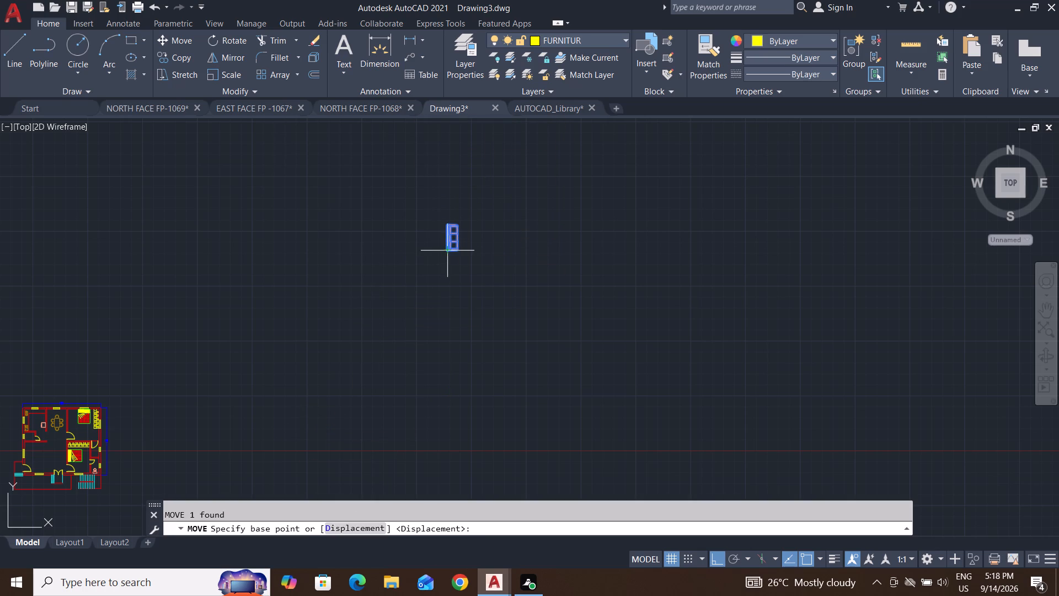
left_click(447, 251)
scroll(486, 355, "down", 3)
scroll(367, 382, "up", 2)
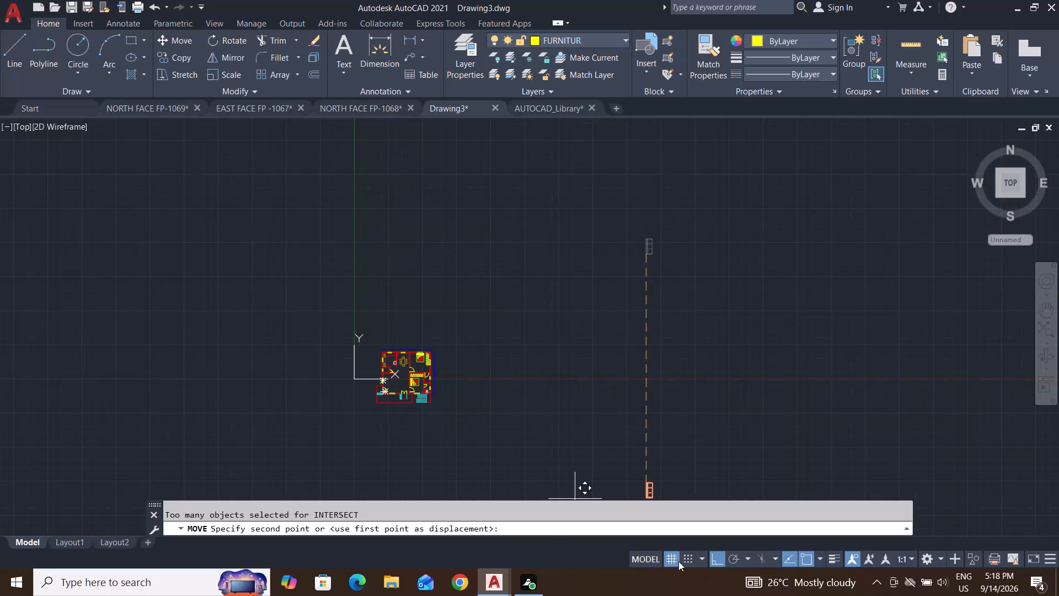
left_click(716, 563)
scroll(451, 419, "up", 4)
middle_click_drag(421, 386, 609, 462)
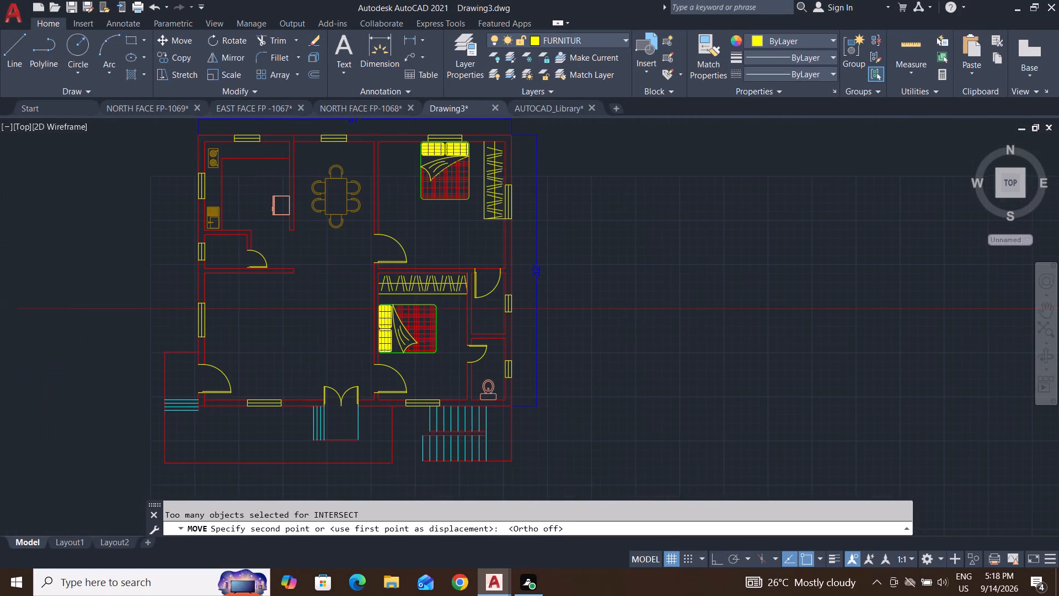
scroll(223, 369, "up", 1)
middle_click_drag(119, 343, 354, 465)
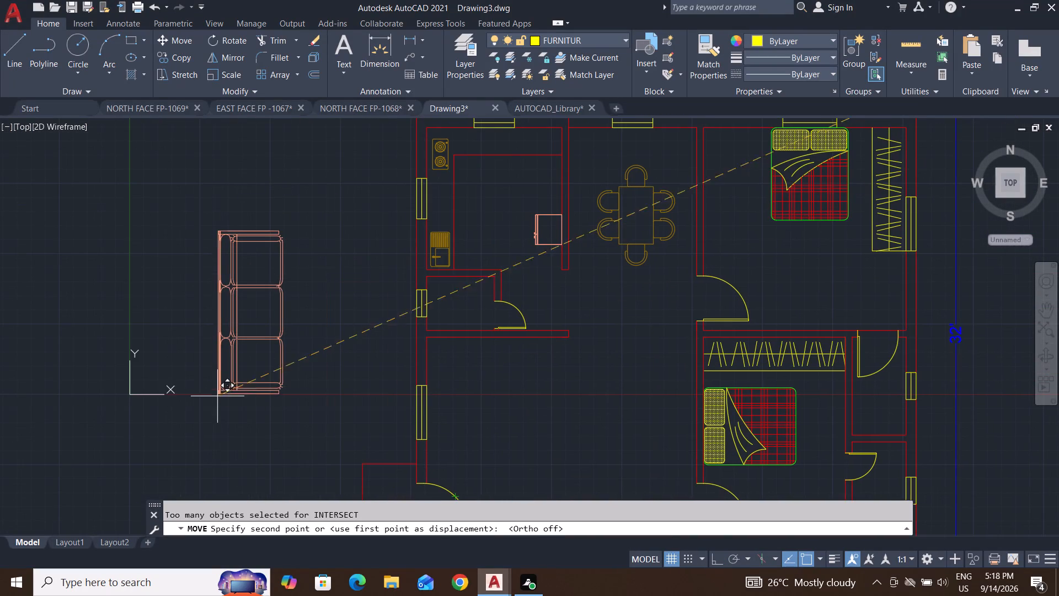
left_click(218, 395)
key("Escape")
key("Escape")
key("Escape")
key("Escape")
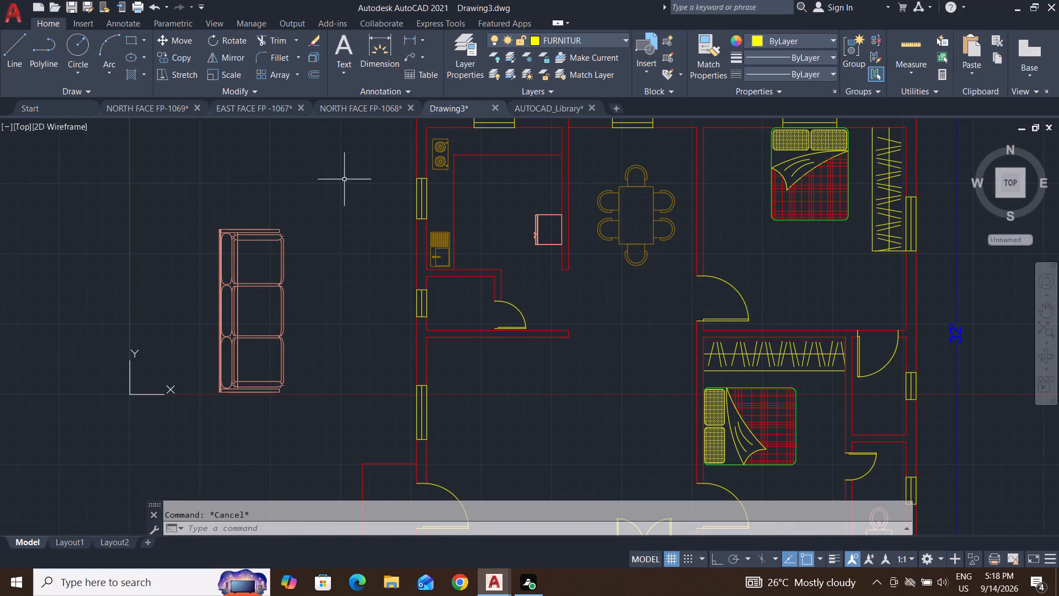
Scale the sofa down slightly more from its upper-left corner to suit the living room.
left_click(348, 167)
left_click(192, 430)
type("SC")
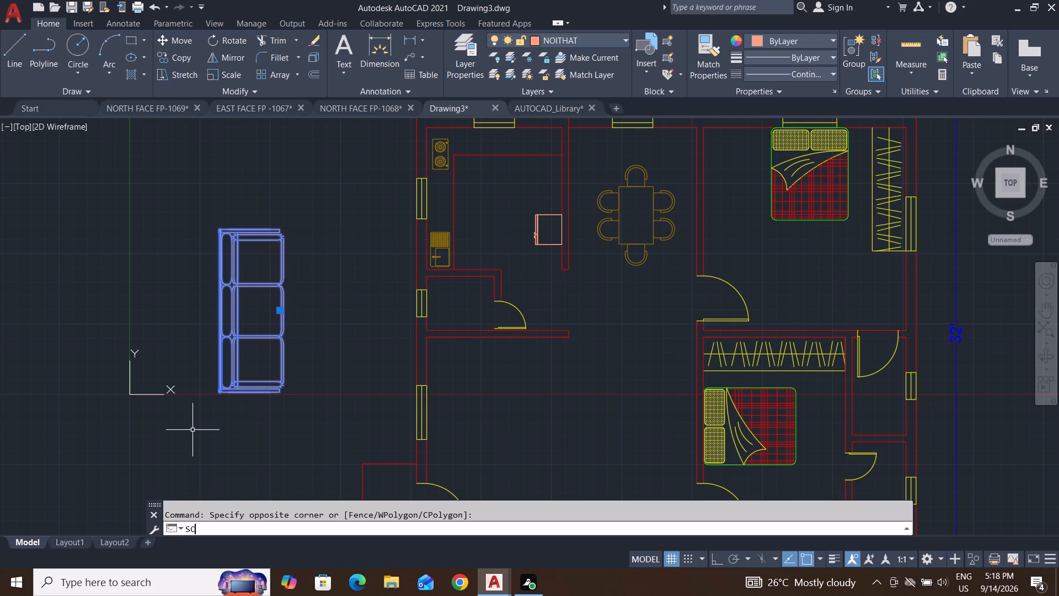
key("Return")
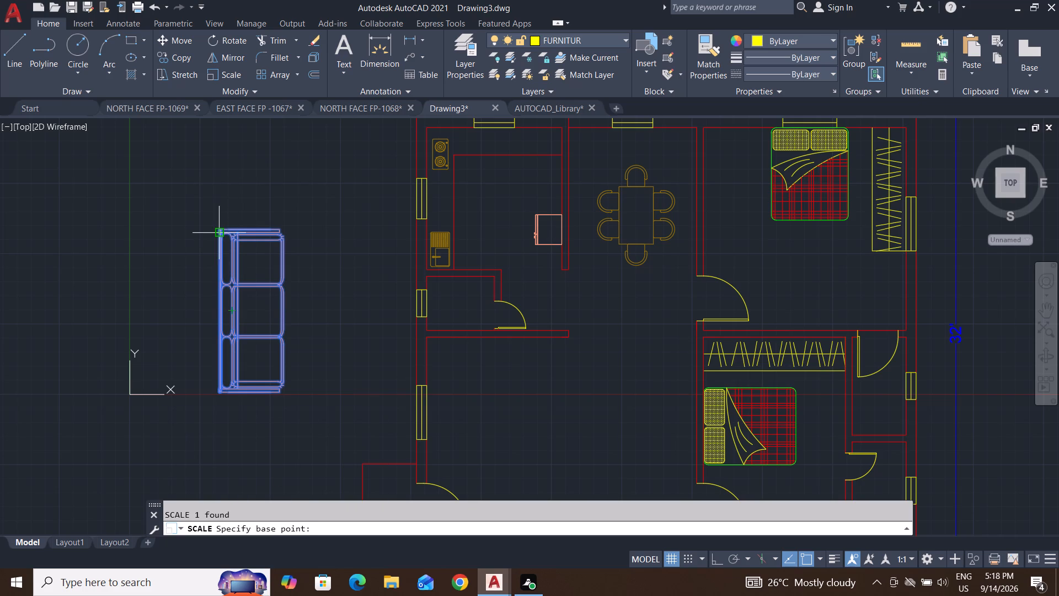
left_click(216, 235)
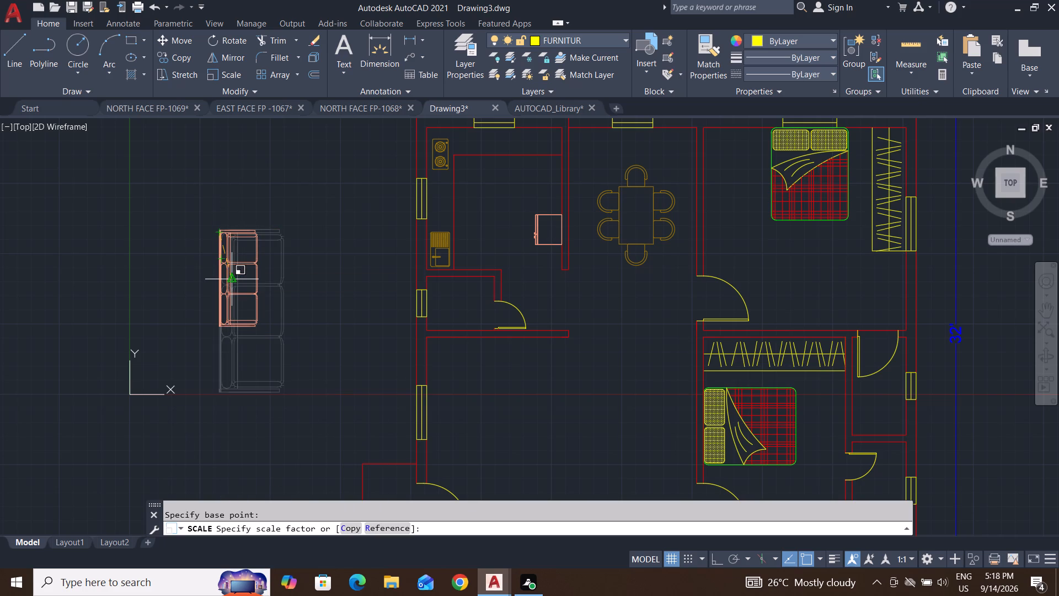
left_click(233, 300)
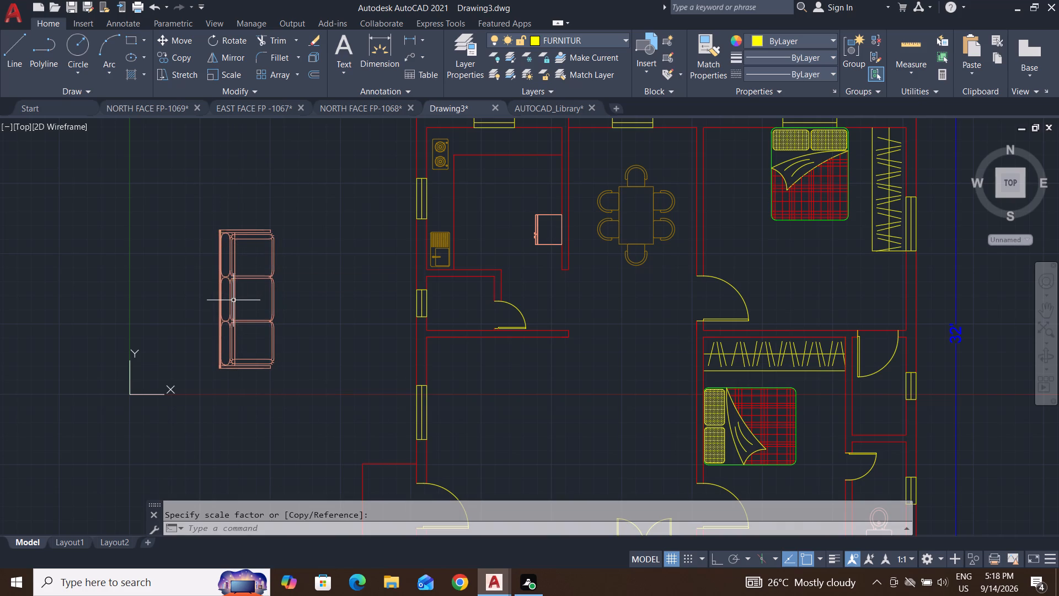
Move the sofa by the middle of its back into the living room, facing east near the west wall window.
left_click(306, 174)
left_click(158, 453)
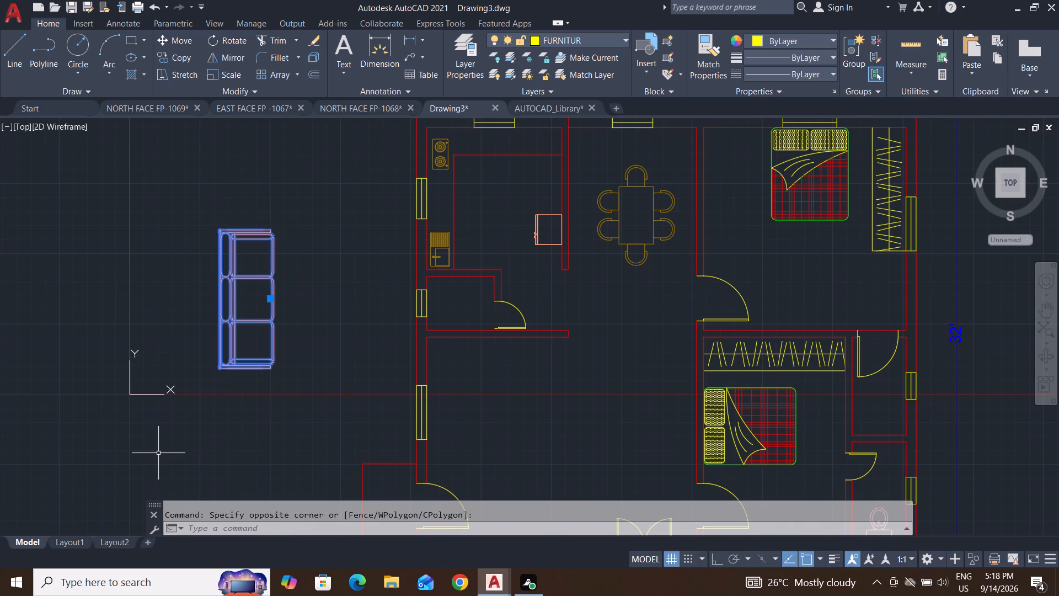
key("m")
key("Return")
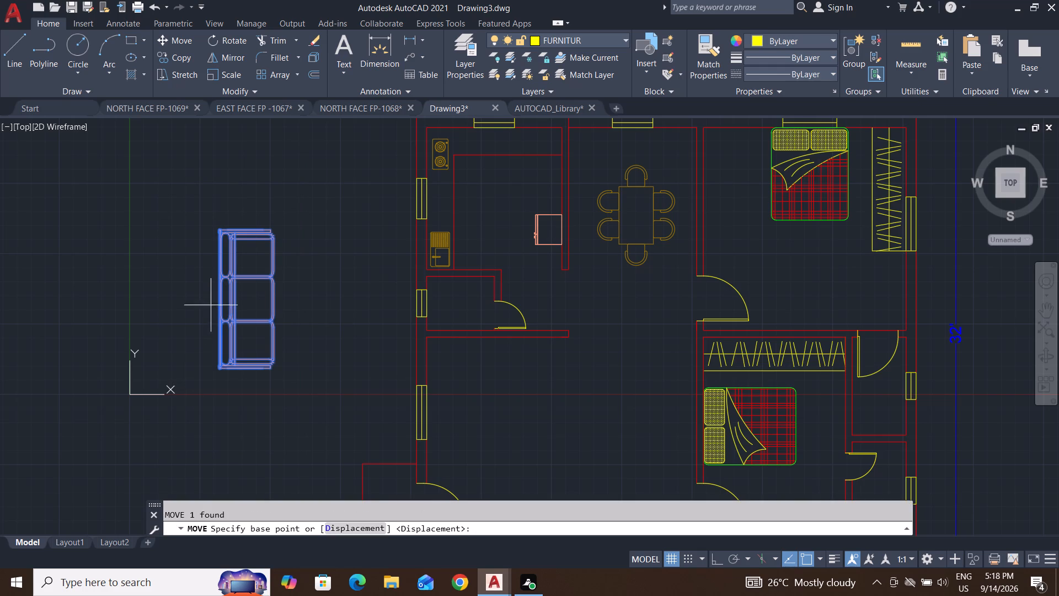
left_click(219, 302)
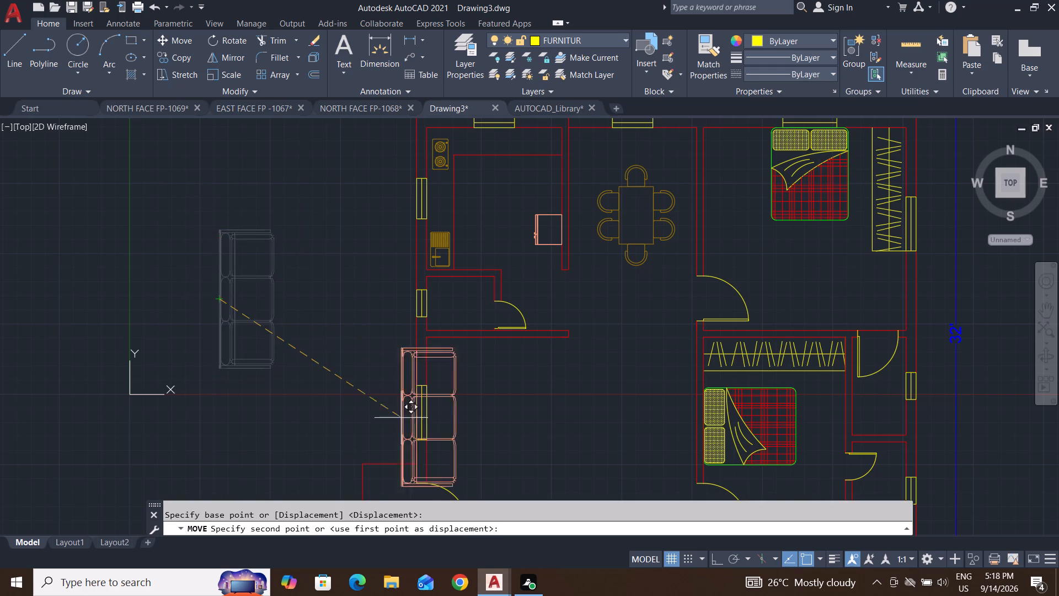
scroll(424, 430, "down", 1)
middle_click_drag(425, 430, 414, 369)
scroll(415, 369, "up", 2)
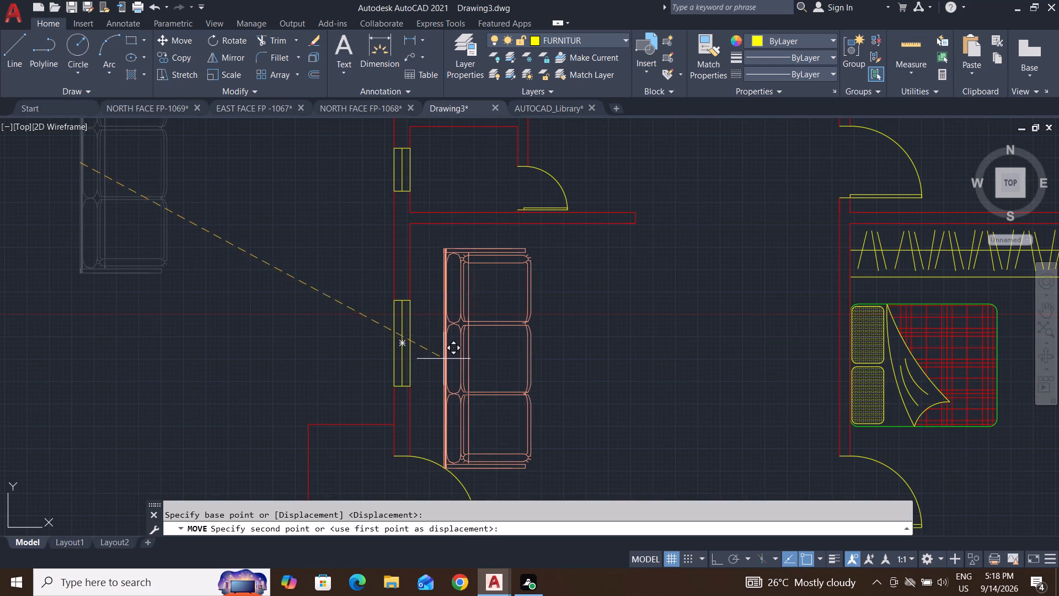
left_click(470, 355)
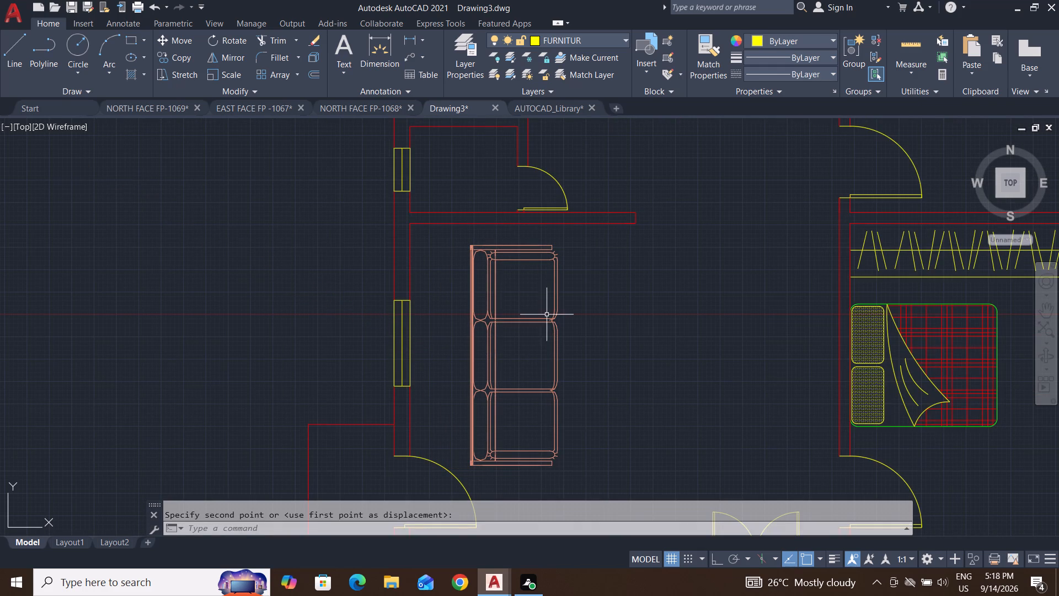
Scale the living room sofa down slightly, using the northwest corner of its back as the base point.
key("Escape")
key("Escape")
left_click(586, 234)
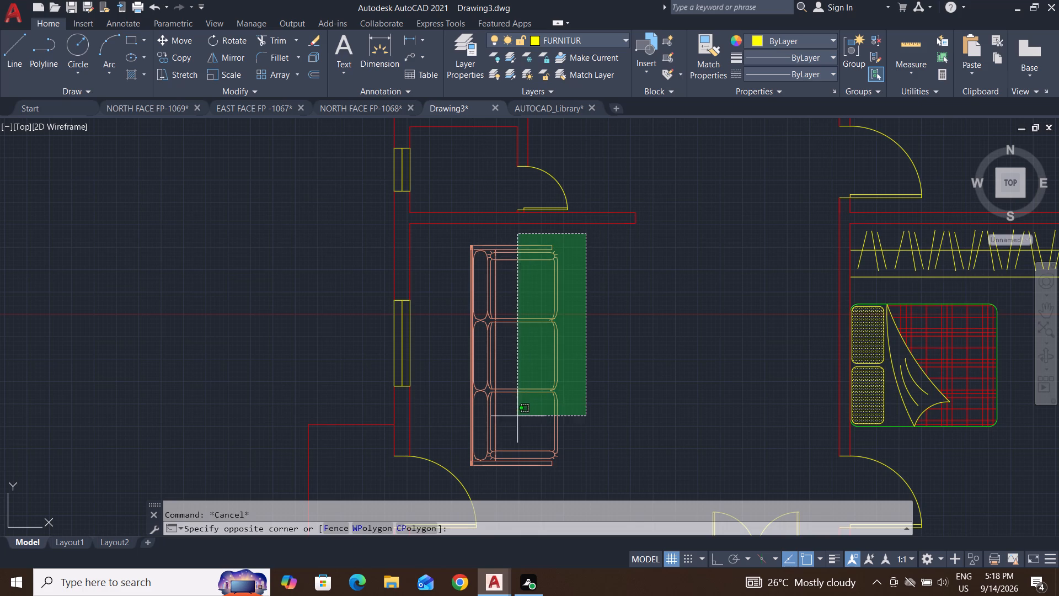
left_click(466, 473)
type("SC")
key("Return")
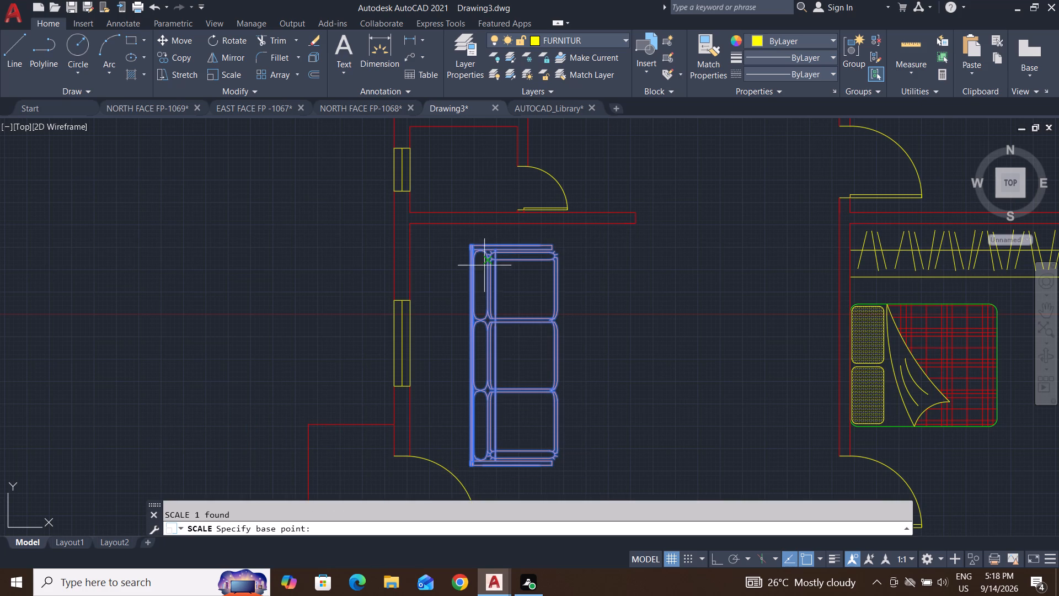
left_click(472, 247)
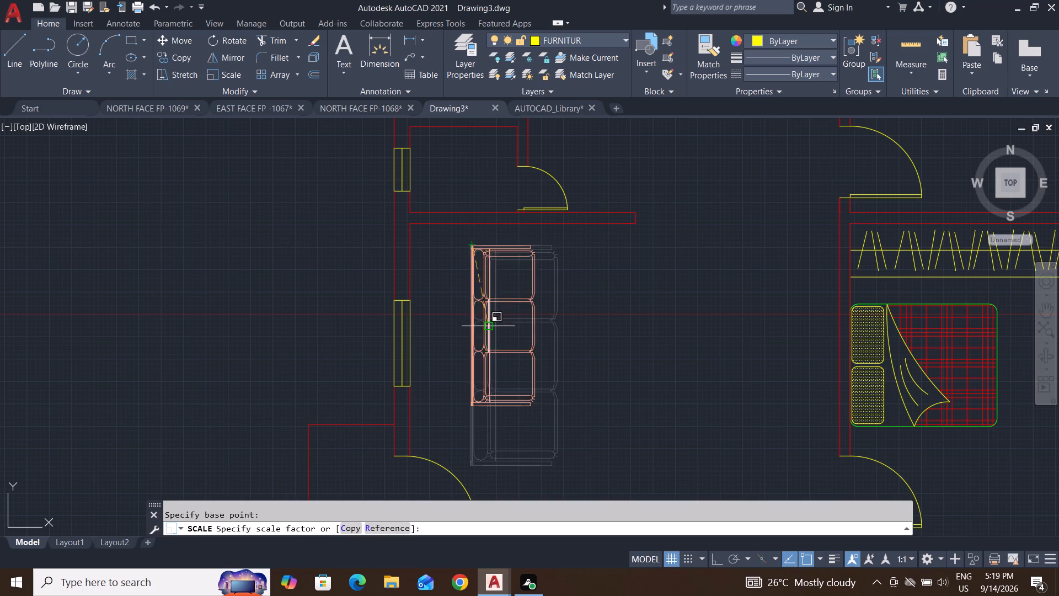
left_click(489, 340)
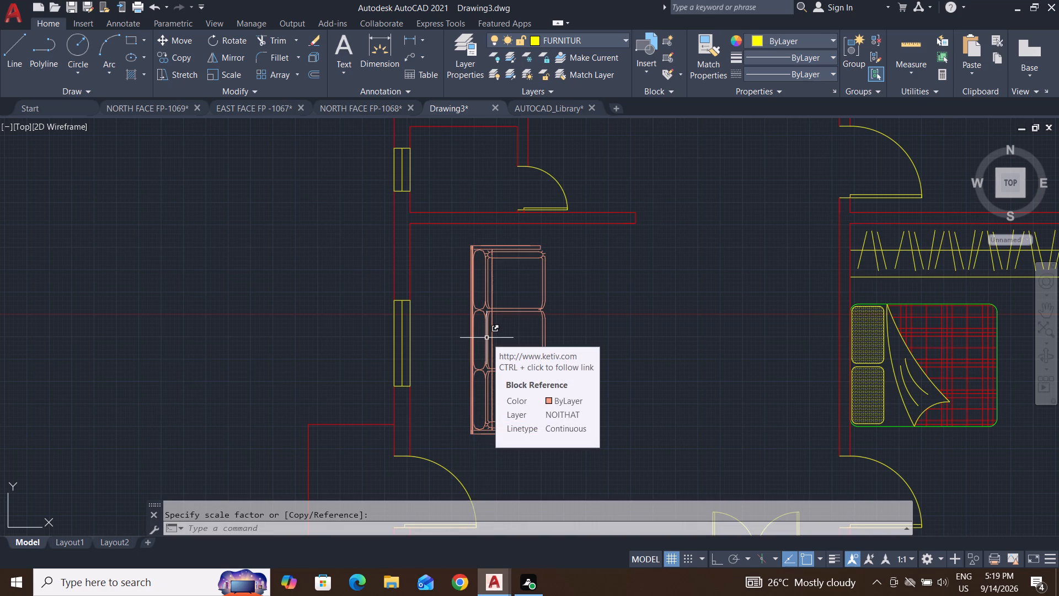
Move the sofa by the middle of its back until it sits close to the west wall, beside the window.
left_click(587, 236)
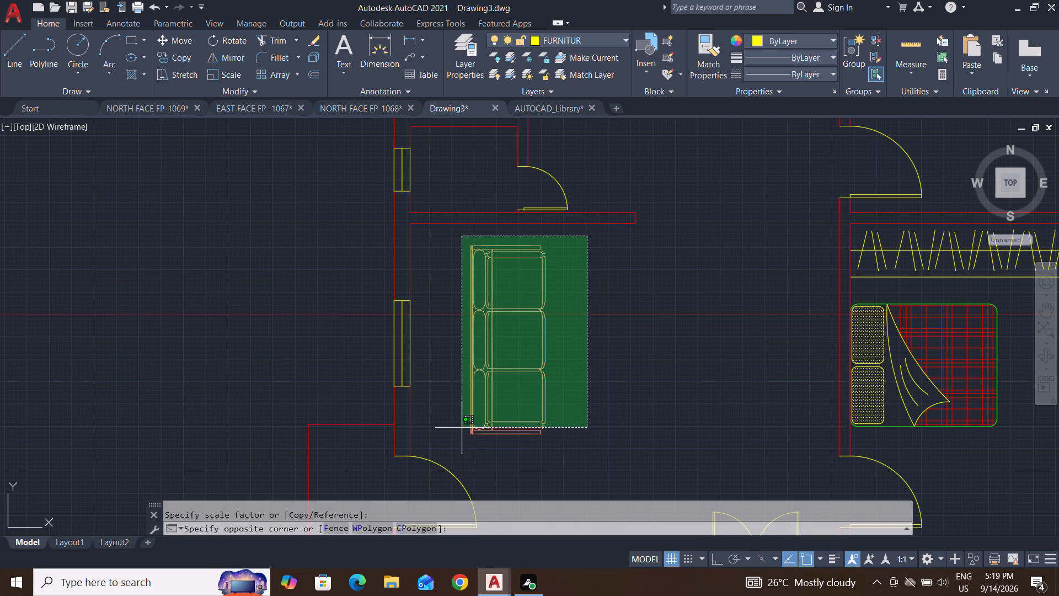
left_click(459, 442)
key("m")
key("Return")
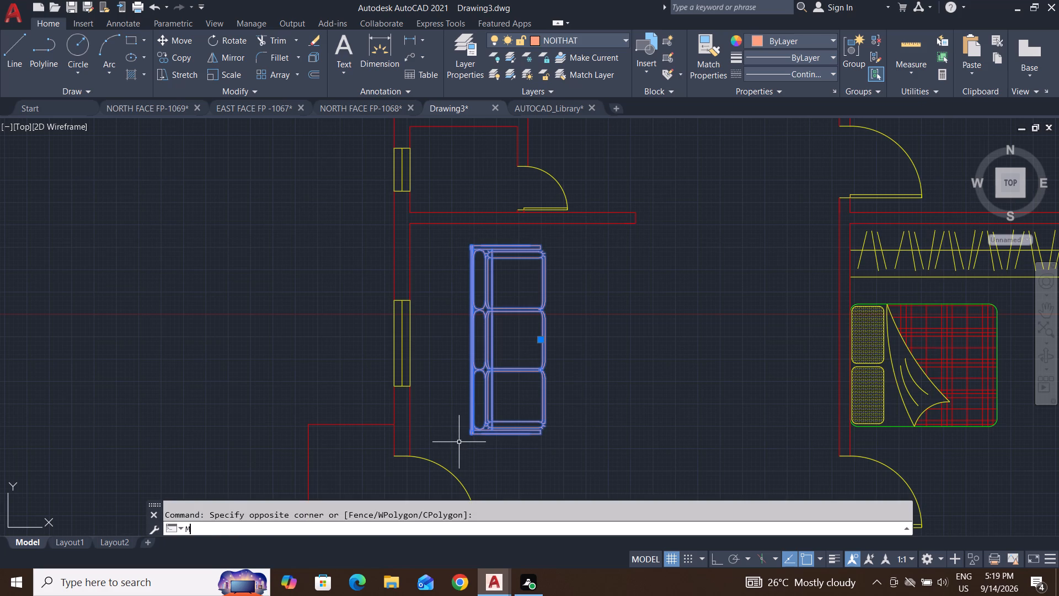
left_click(468, 345)
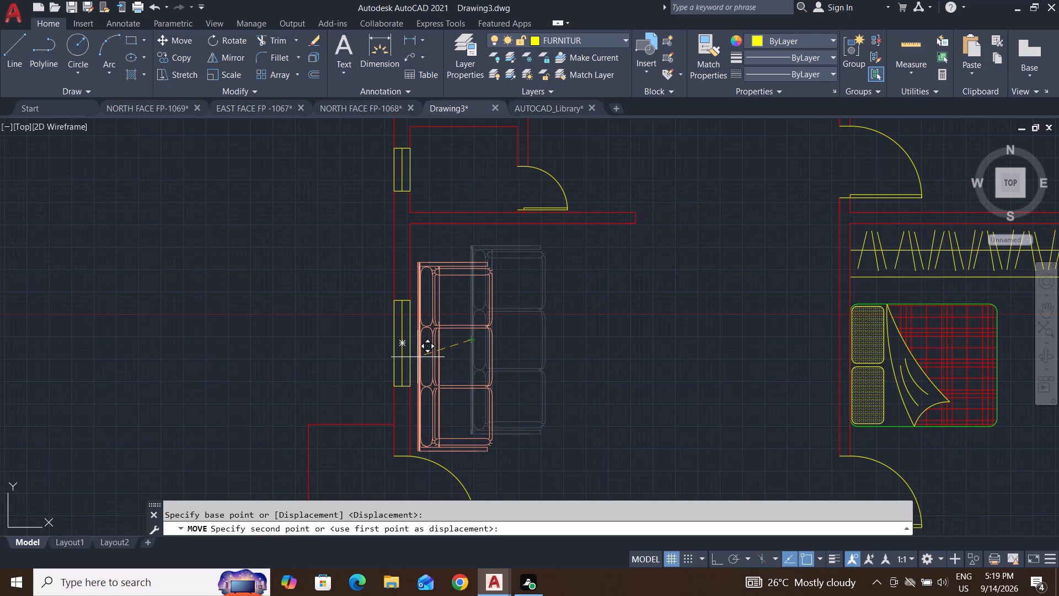
left_click(418, 357)
key("Escape")
key("Escape")
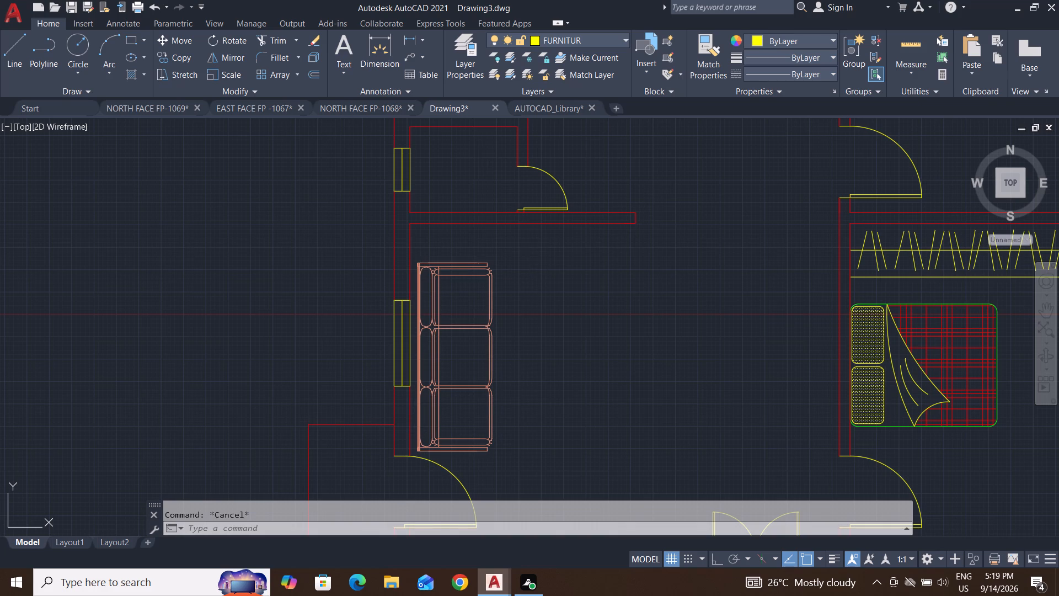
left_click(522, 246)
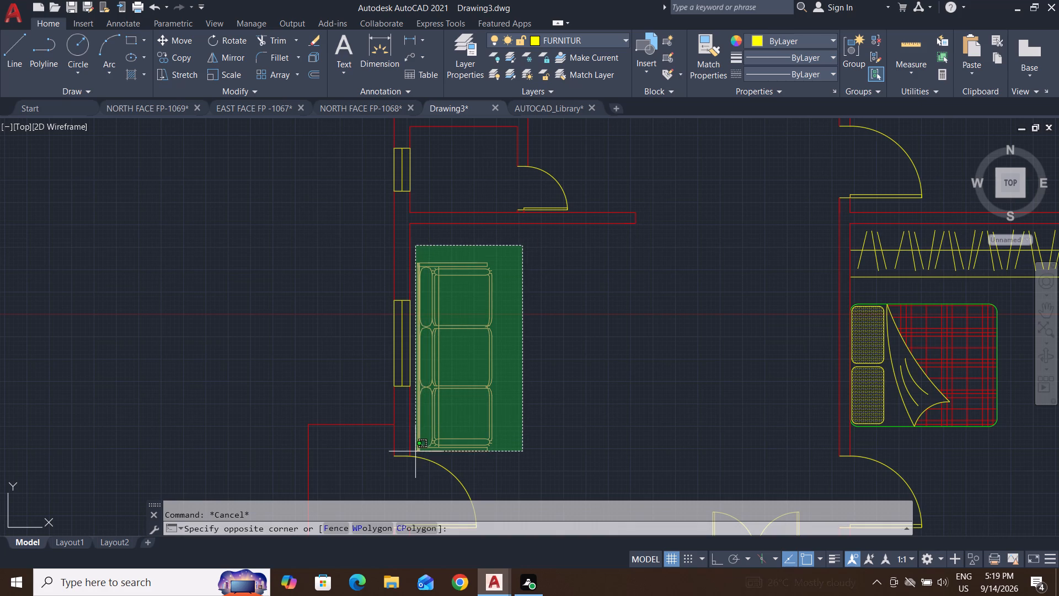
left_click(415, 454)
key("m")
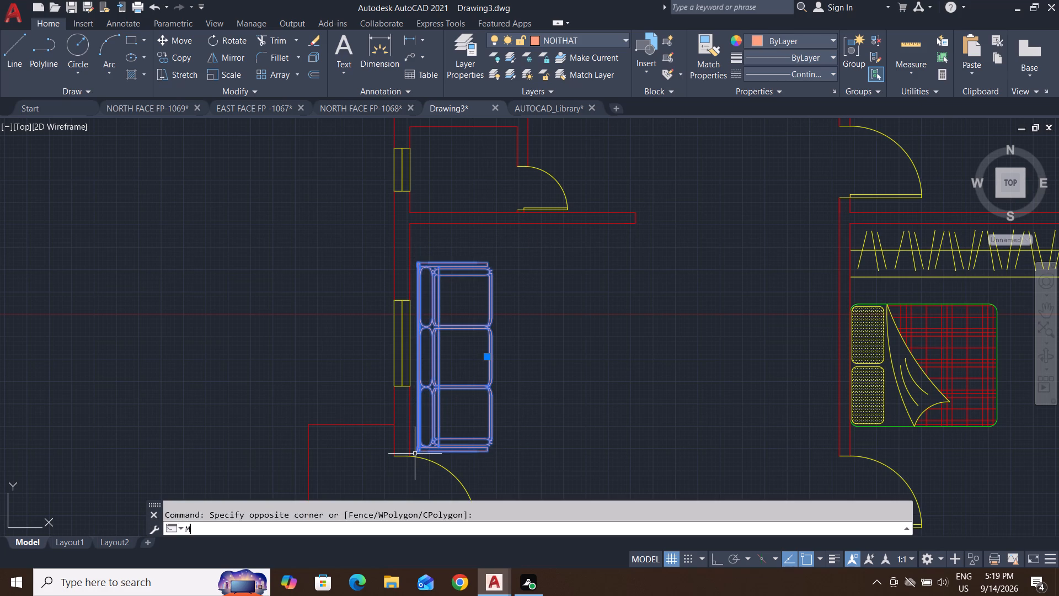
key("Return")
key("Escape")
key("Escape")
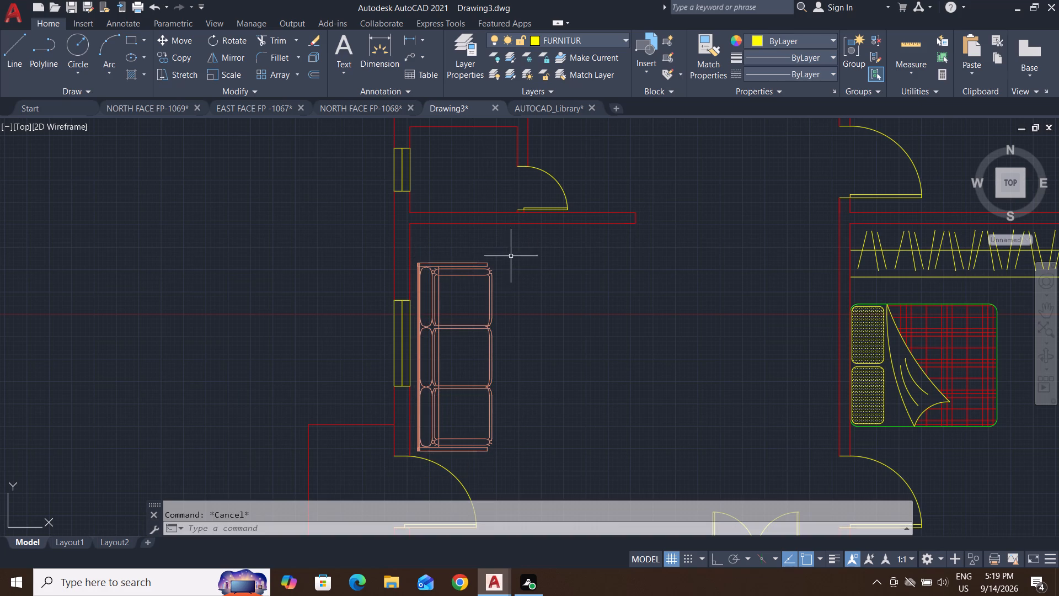
Scale the sofa down to roughly four fifths of its size, using a base point on its back edge.
left_click(513, 248)
scroll(422, 453, "up", 2)
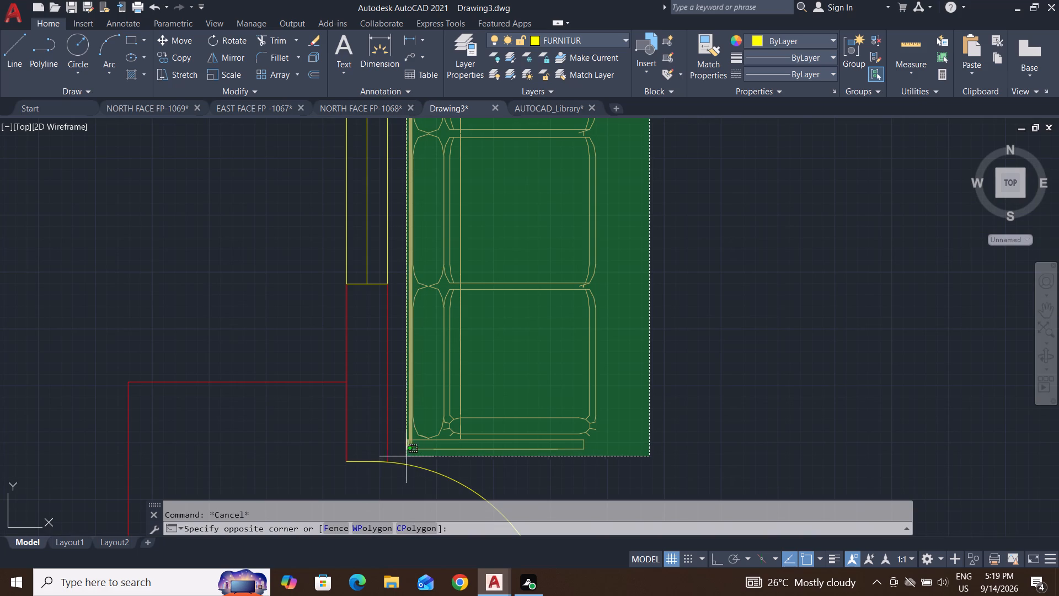
left_click(400, 459)
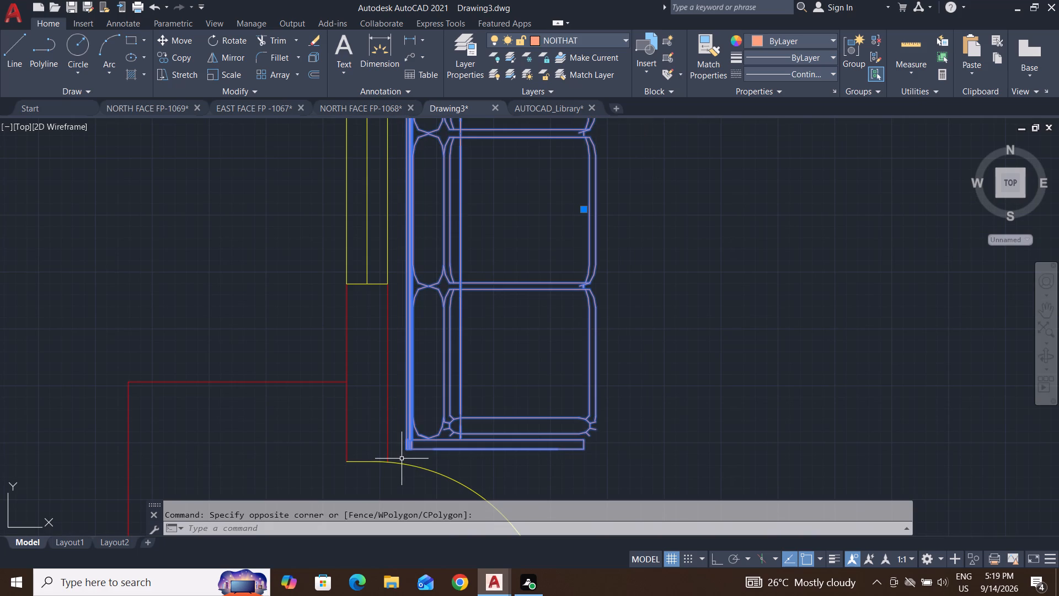
type("SC")
key("Return")
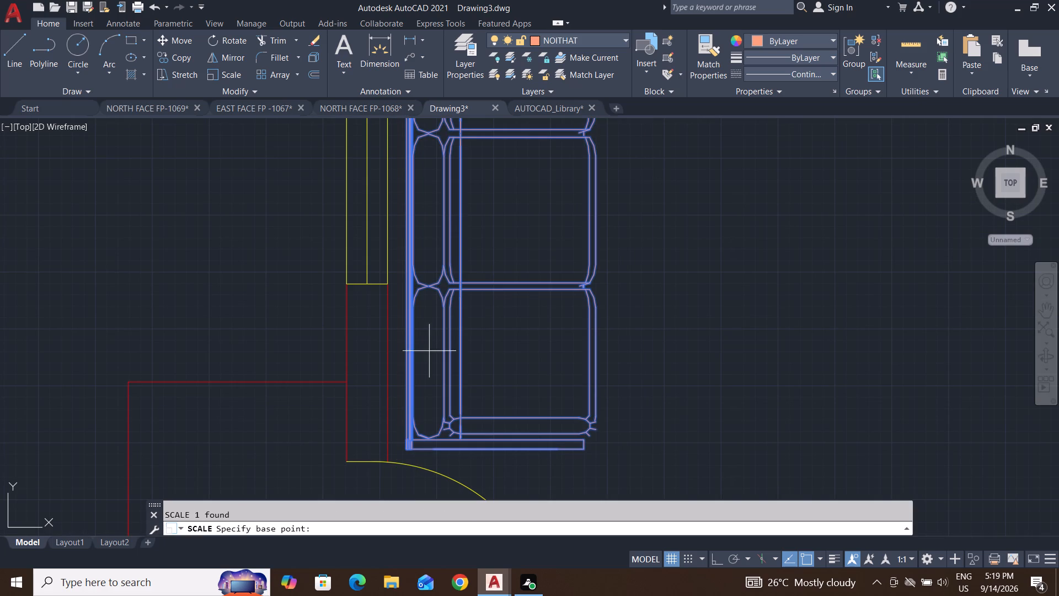
left_click(414, 288)
scroll(420, 294, "down", 3)
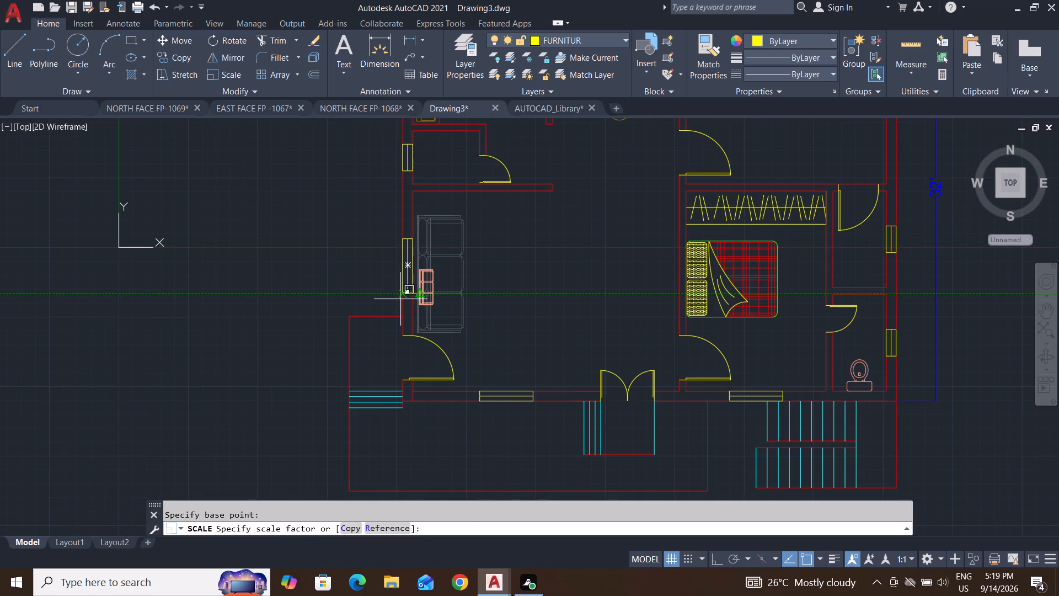
scroll(404, 292, "up", 1)
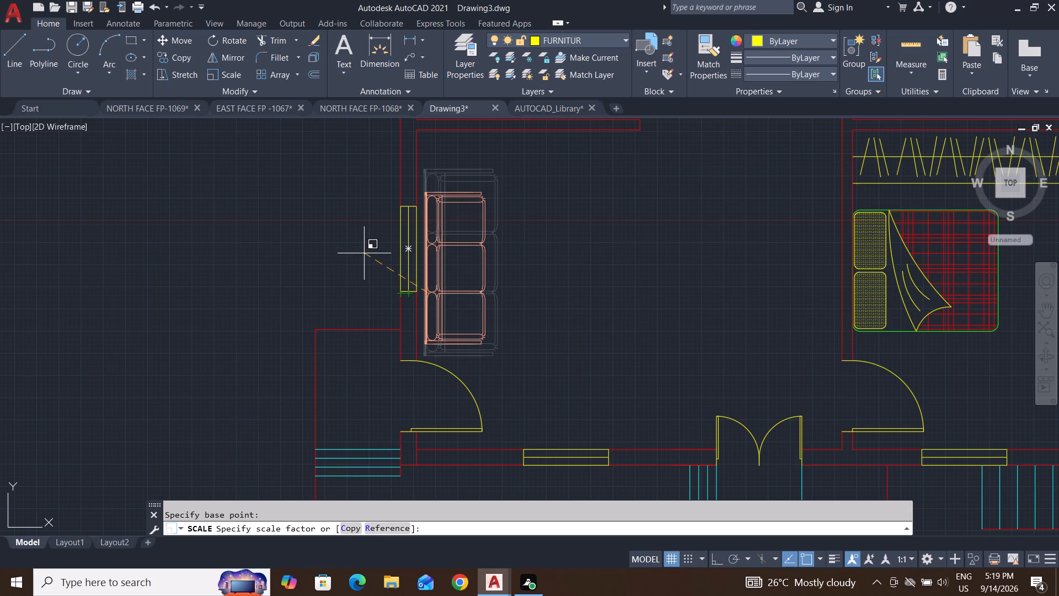
left_click(364, 253)
Copy the sofa to the empty area west of the house plan.
left_click(525, 167)
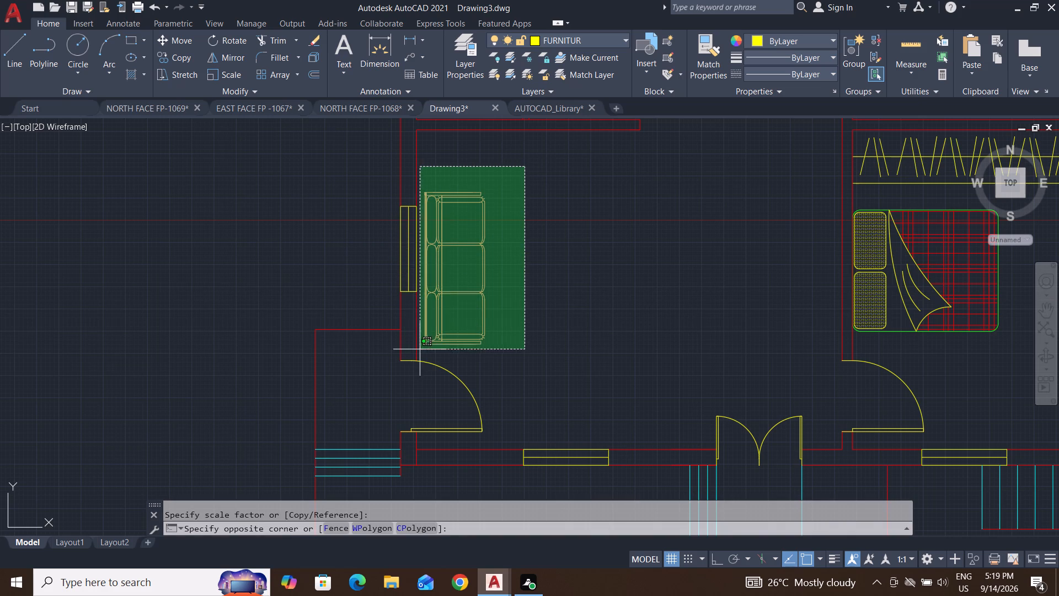
left_click(425, 354)
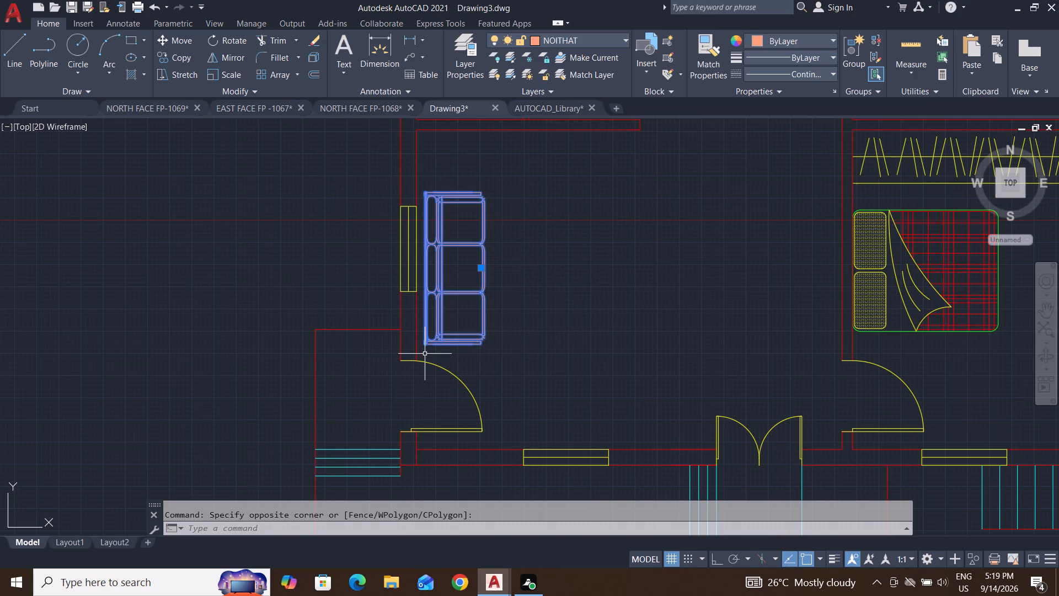
type("CO")
key("Return")
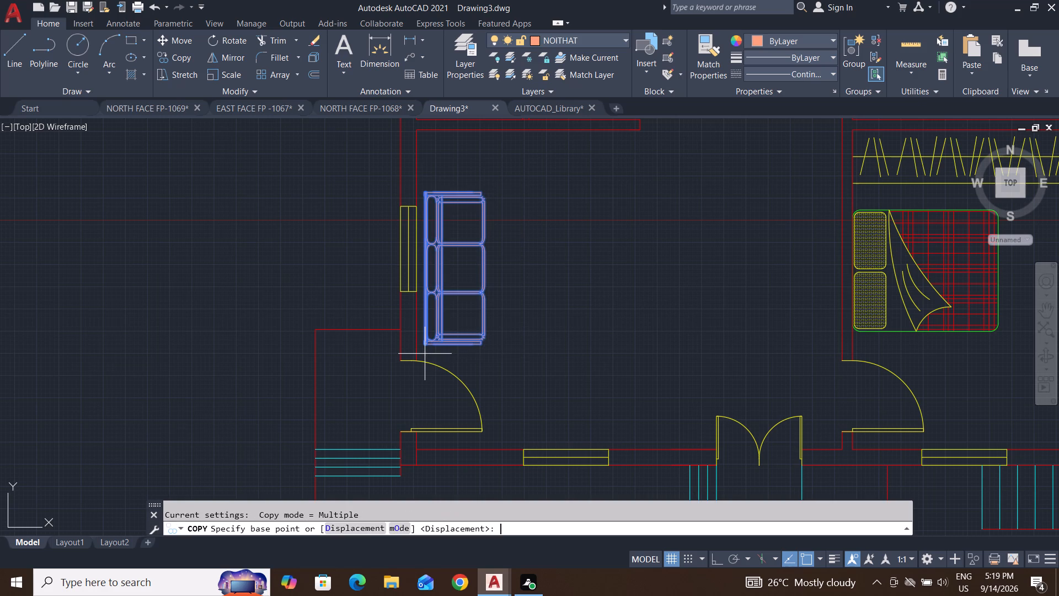
left_click(450, 332)
left_click(161, 343)
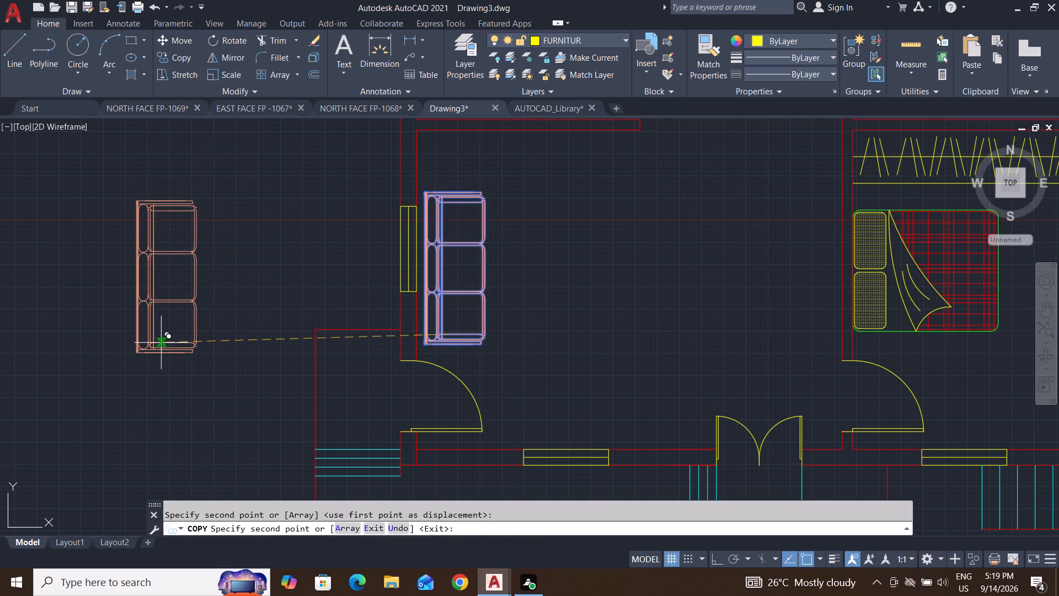
key("Escape")
key("Escape")
Rotate the copied sofa 90 degrees clockwise with Ortho on, so that it faces south.
left_click(247, 164)
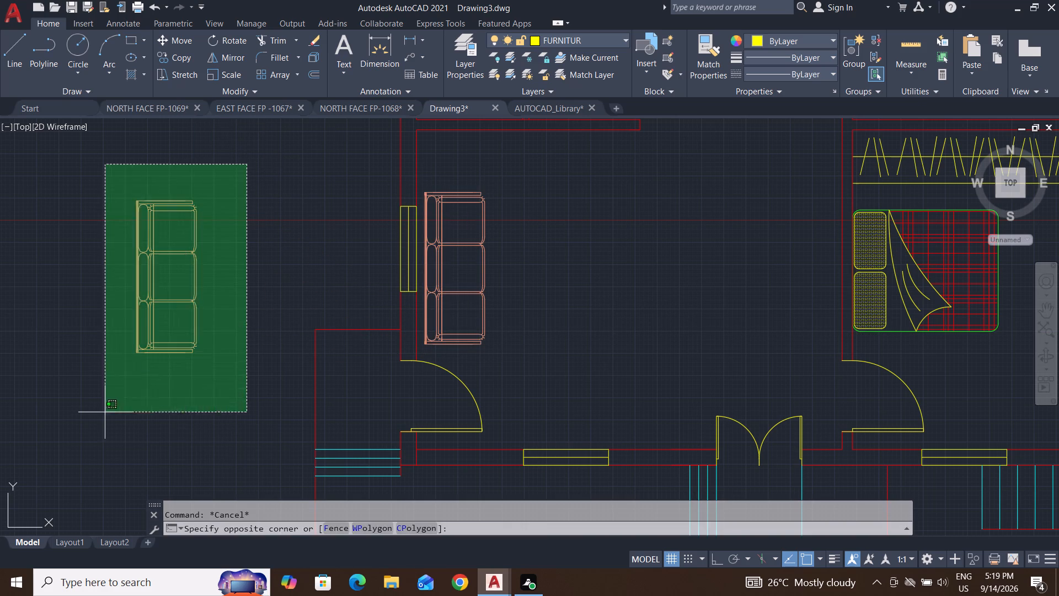
left_click(103, 415)
type("RO")
key("Return")
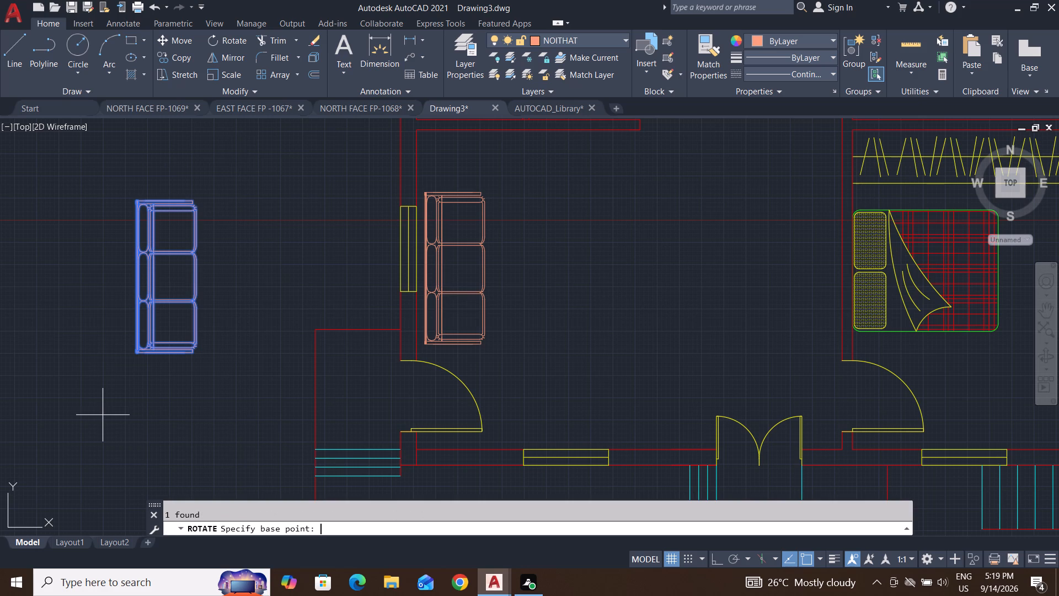
left_click(192, 209)
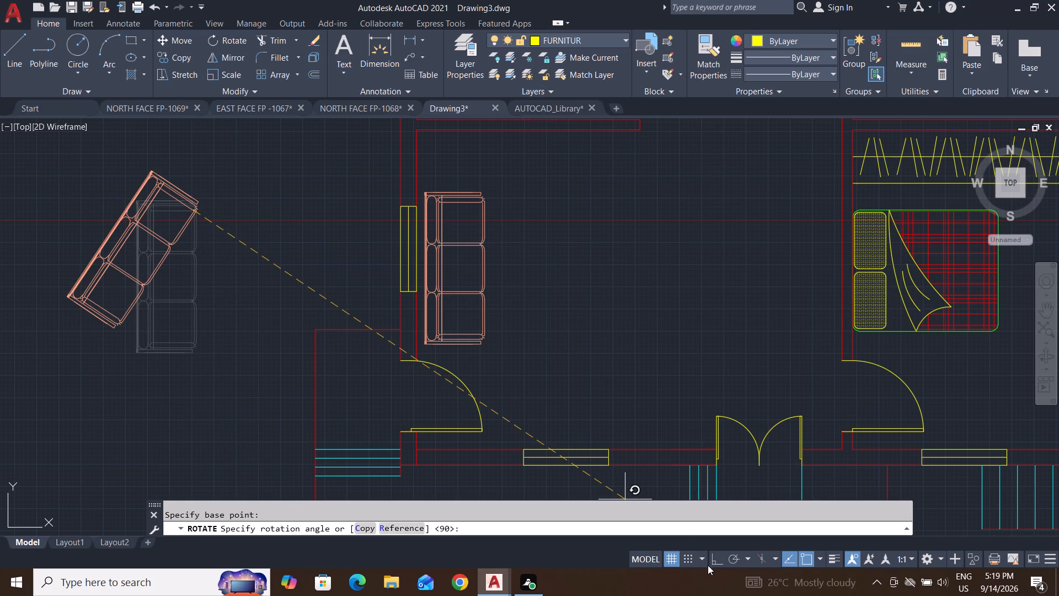
left_click(708, 565)
left_click(716, 563)
left_click(218, 420)
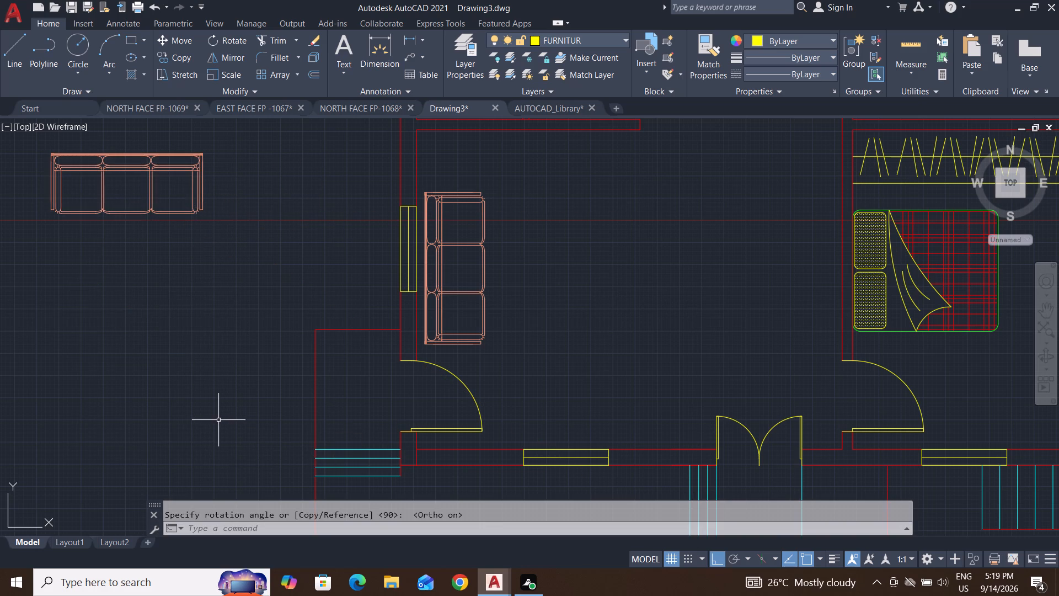
key("Return")
key("Escape")
key("Escape")
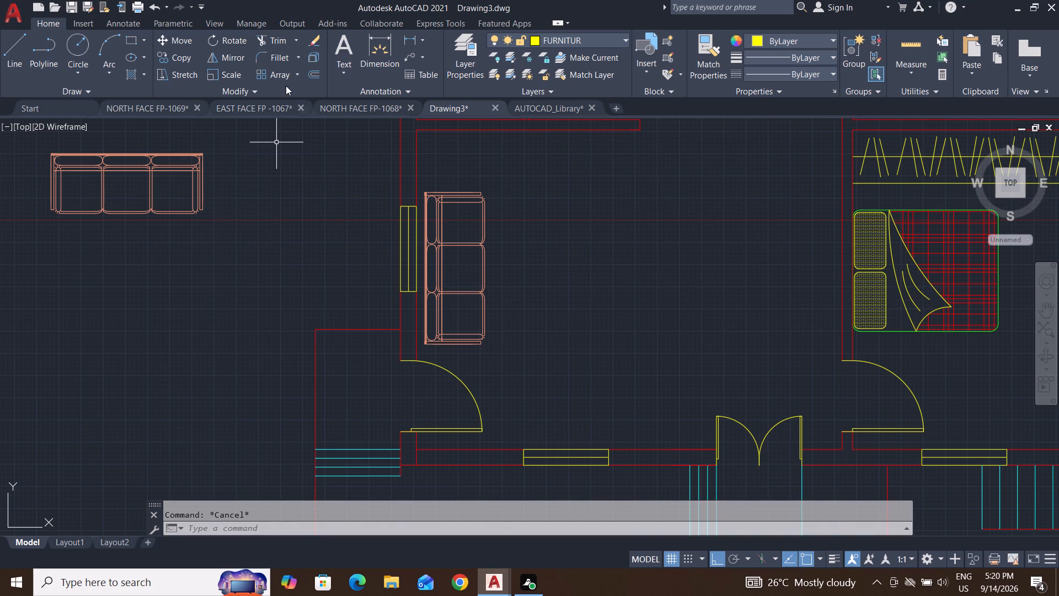
Move the rotated sofa by its back corner, with Ortho off, against the living room's north wall, northeast of the first sofa.
left_click(263, 125)
left_click(39, 301)
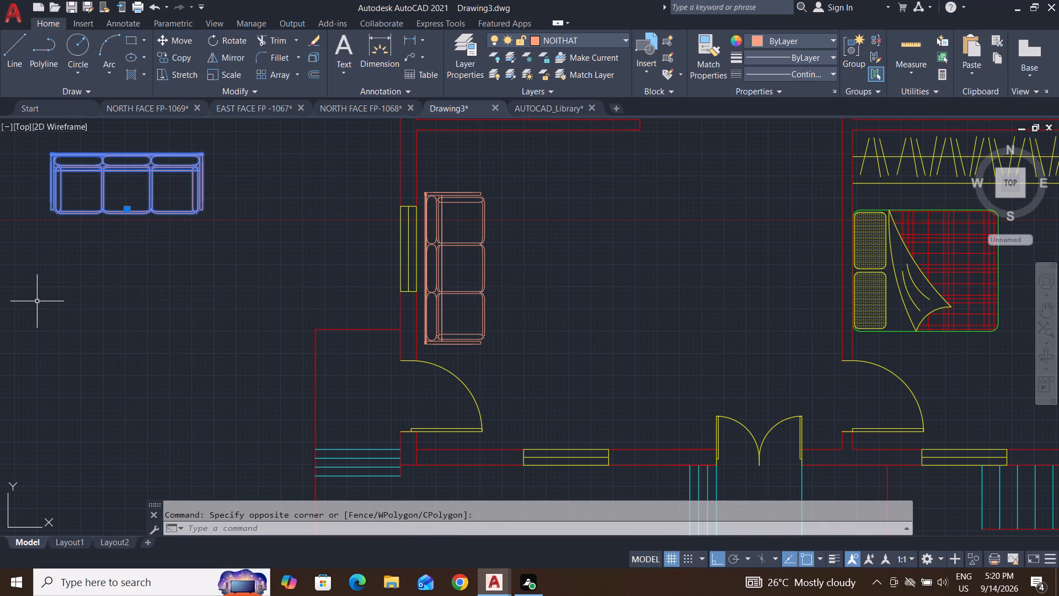
key("m")
key("Return")
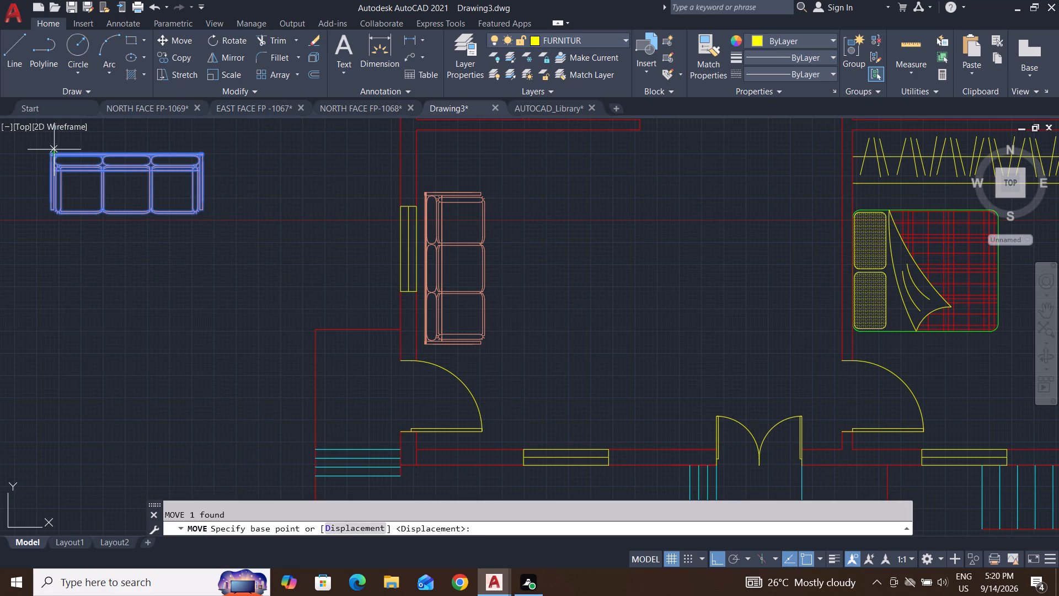
left_click(52, 153)
scroll(447, 148, "up", 2)
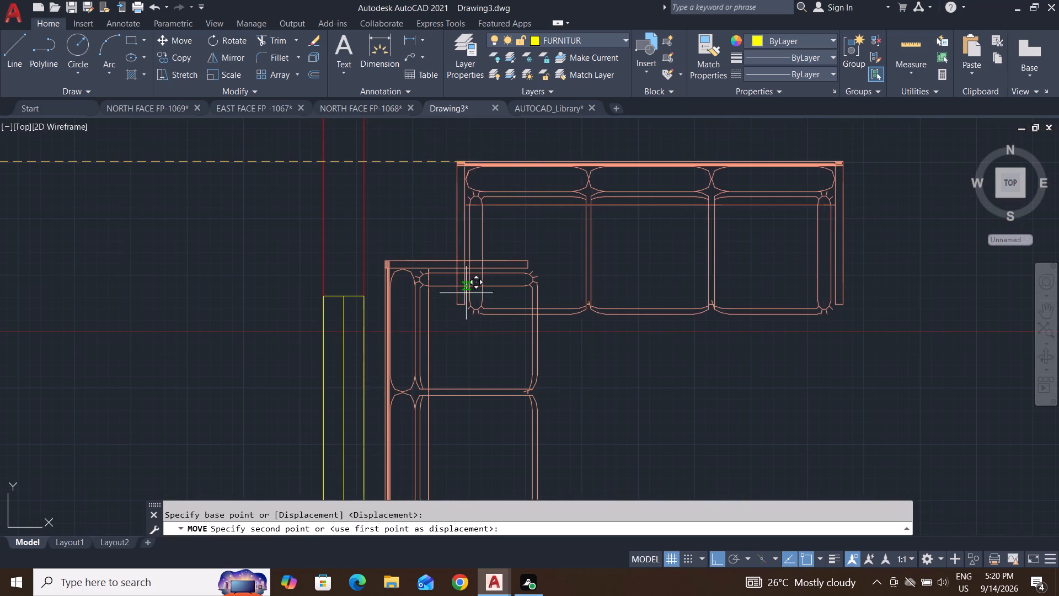
left_click(719, 555)
scroll(587, 379, "down", 1)
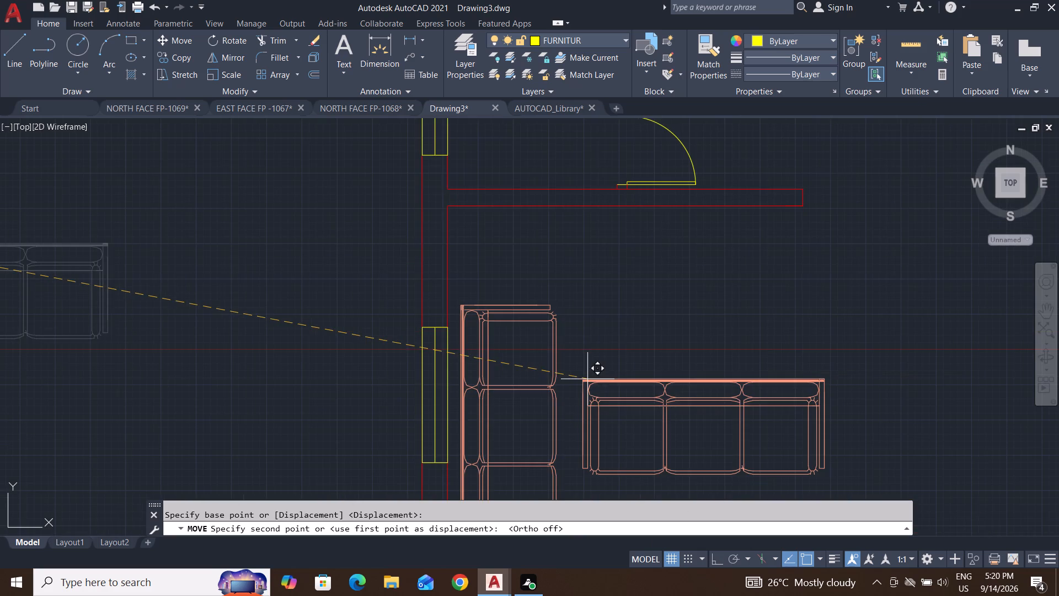
middle_click_drag(587, 378, 577, 463)
scroll(559, 336, "up", 1)
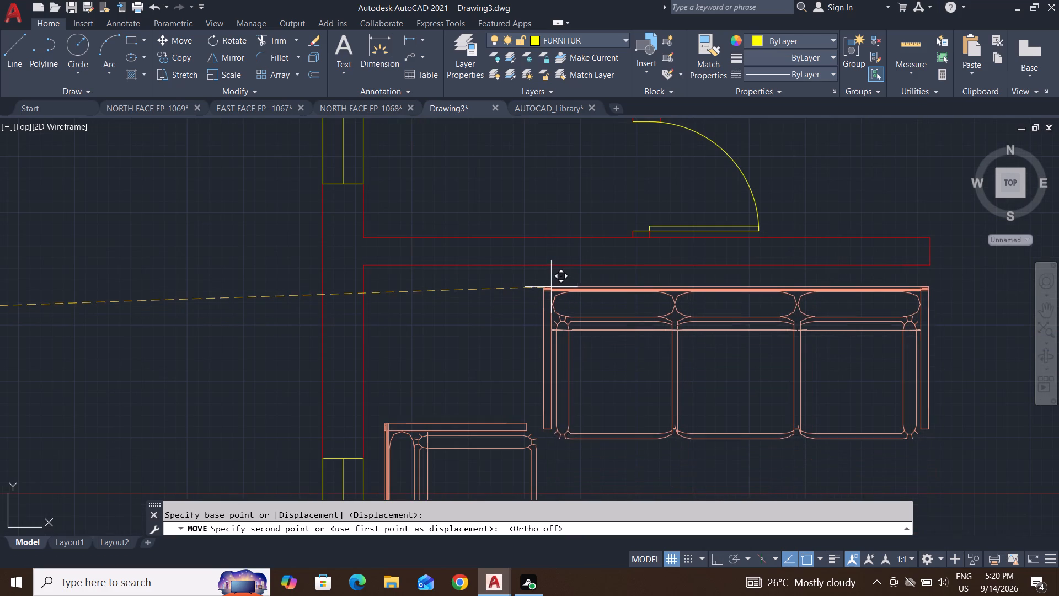
left_click(552, 277)
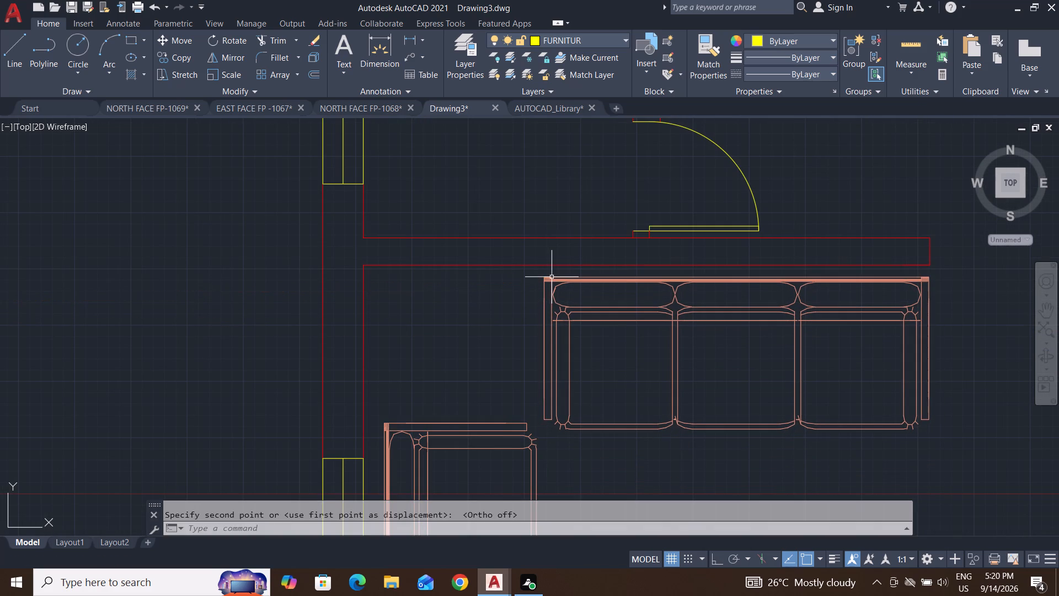
key("Escape")
key("Escape")
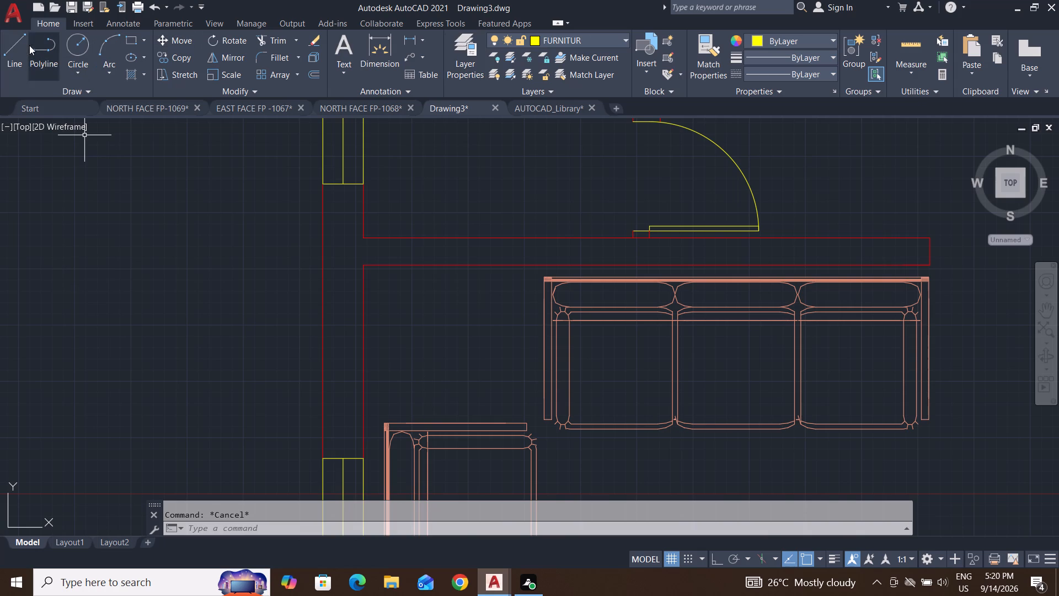
Draw a rectangular corner table in the living room's northwest corner, filling the gap between the two sofas.
scroll(708, 412, "down", 2)
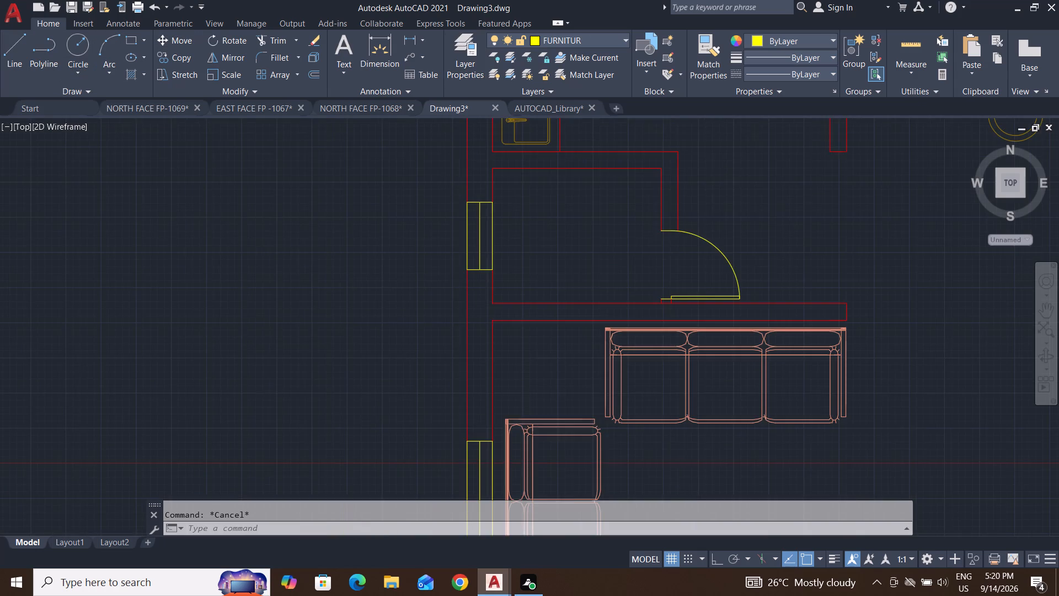
middle_click_drag(769, 418, 731, 375)
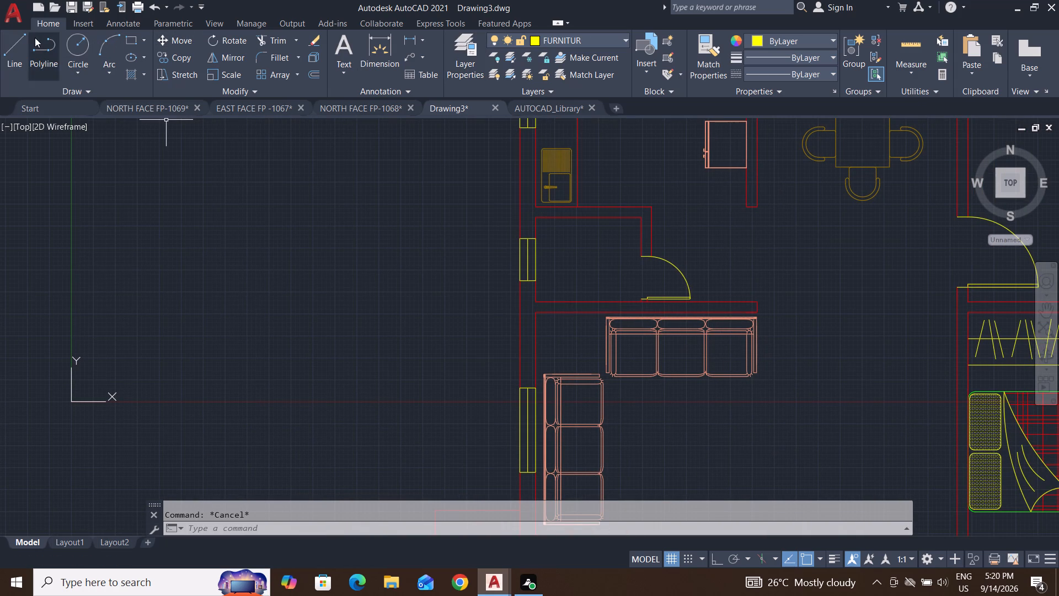
left_click(130, 39)
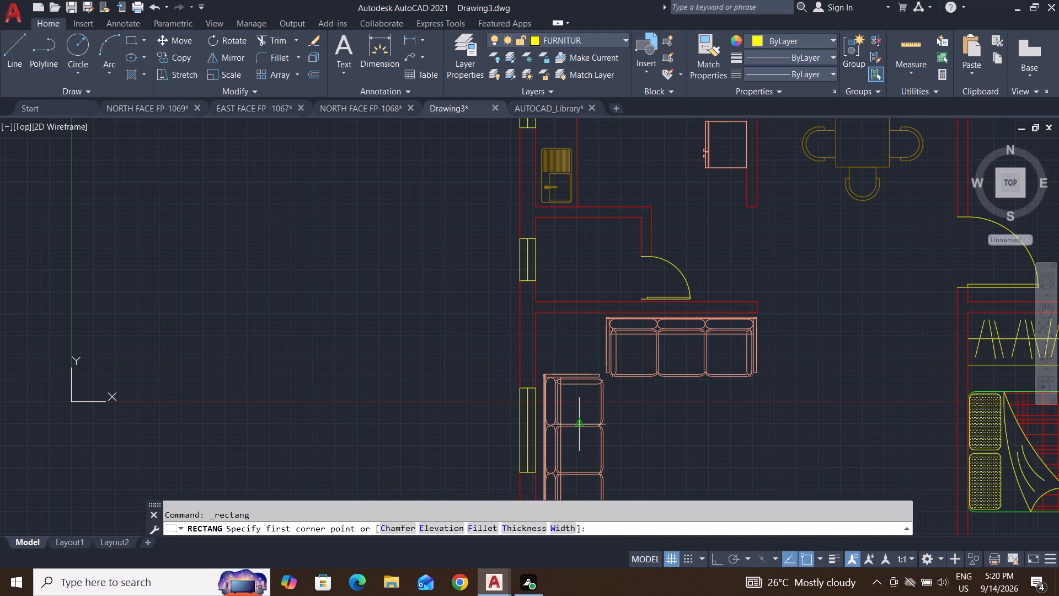
scroll(619, 404, "up", 3)
middle_click_drag(615, 358, 616, 462)
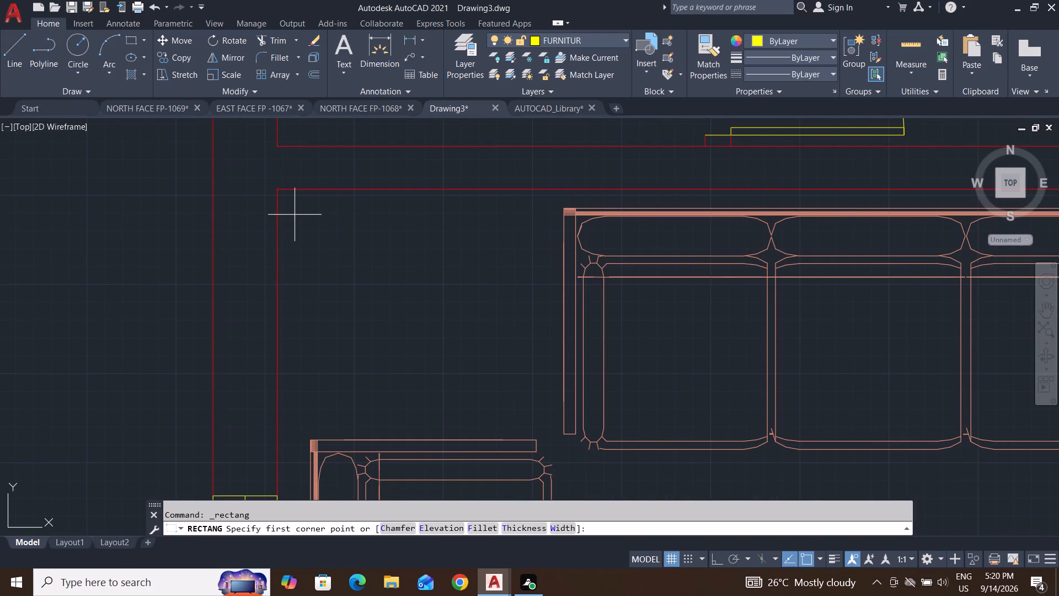
left_click(296, 209)
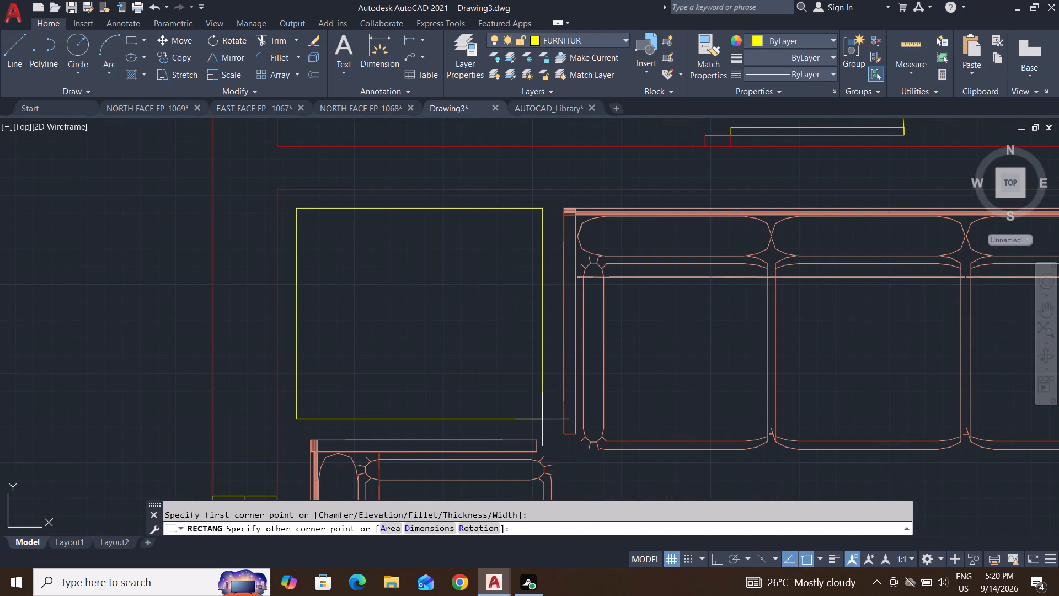
left_click(542, 419)
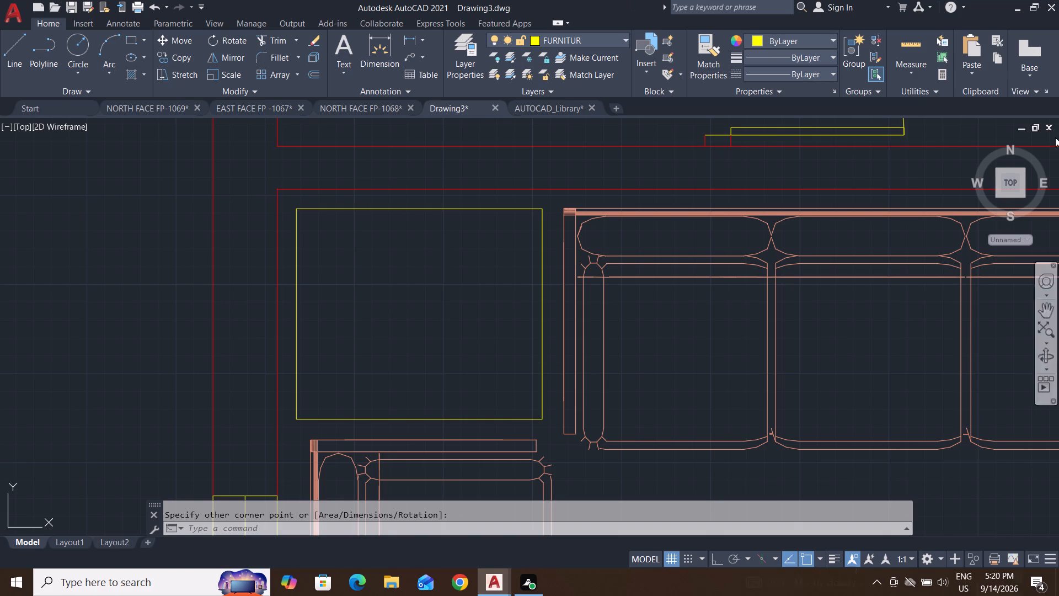
Draw a circle of about 9" radius at the centre of the corner table rectangle.
left_click(83, 41)
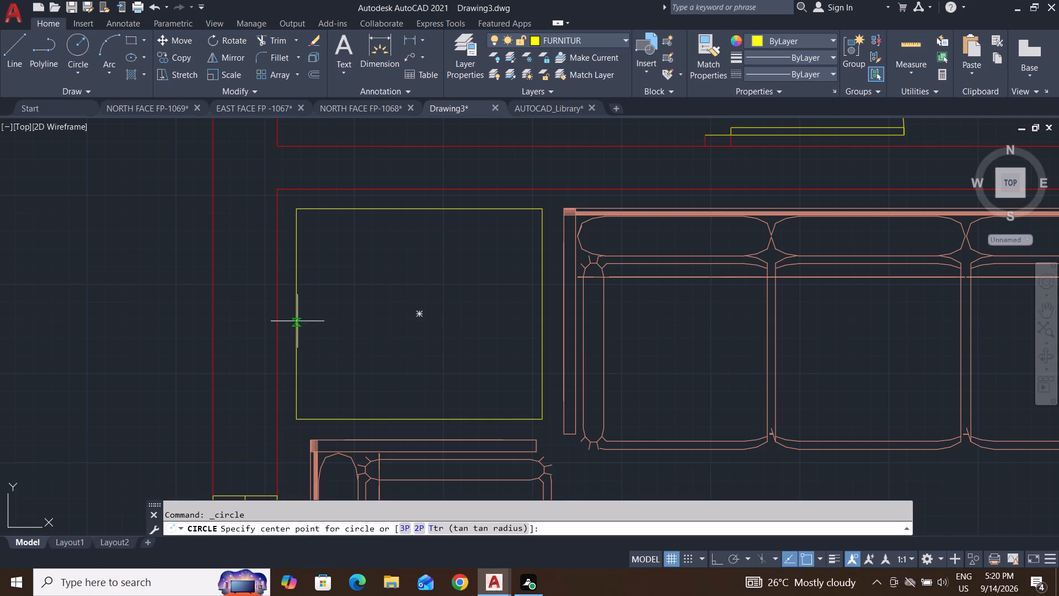
left_click(422, 313)
left_click(480, 339)
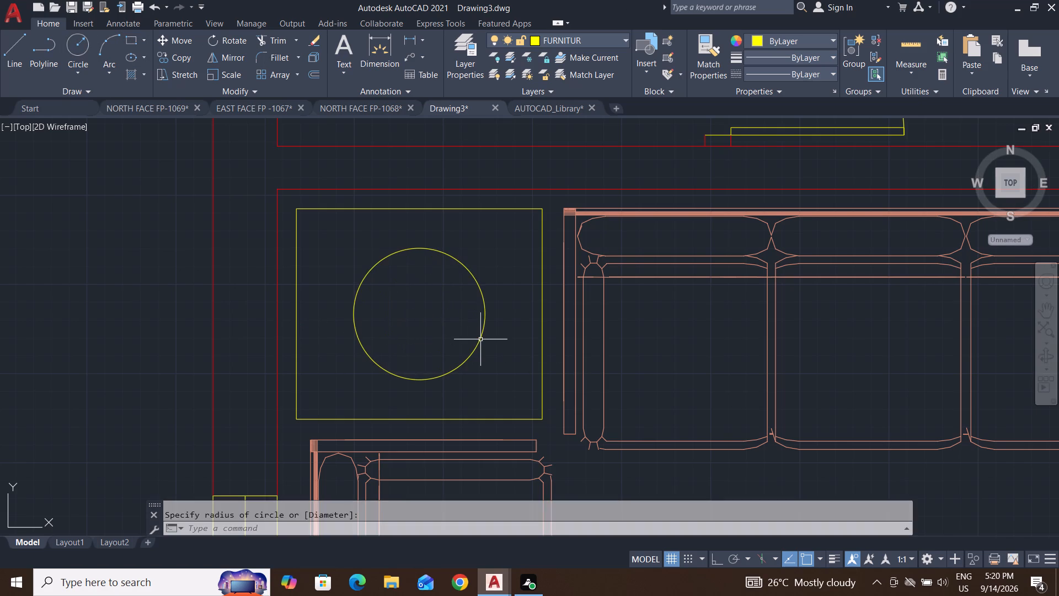
Draw a horizontal line with Ortho on from the circle's centre to its east edge.
left_click(17, 45)
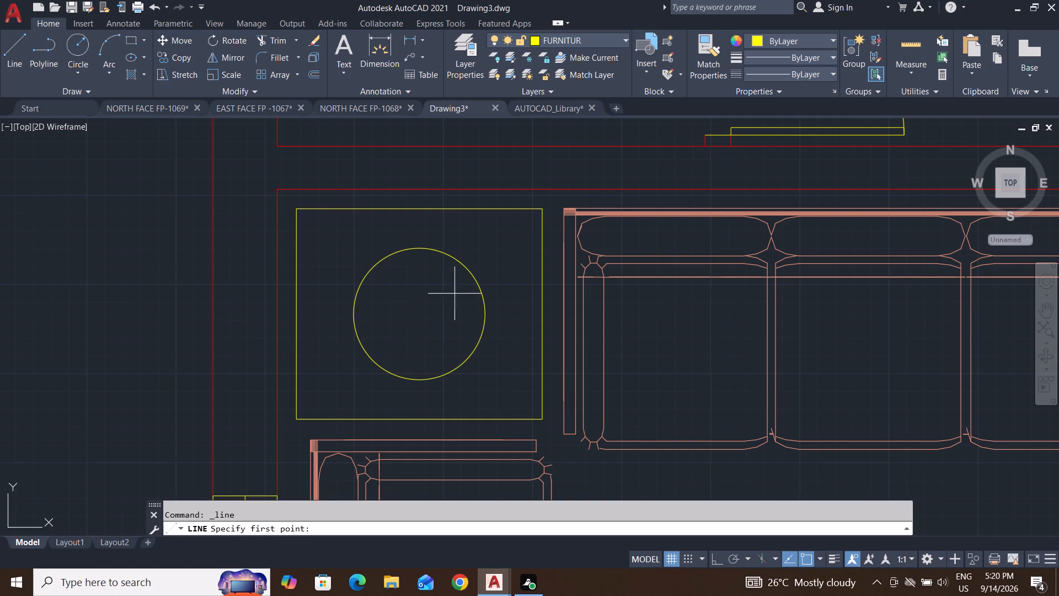
left_click(419, 314)
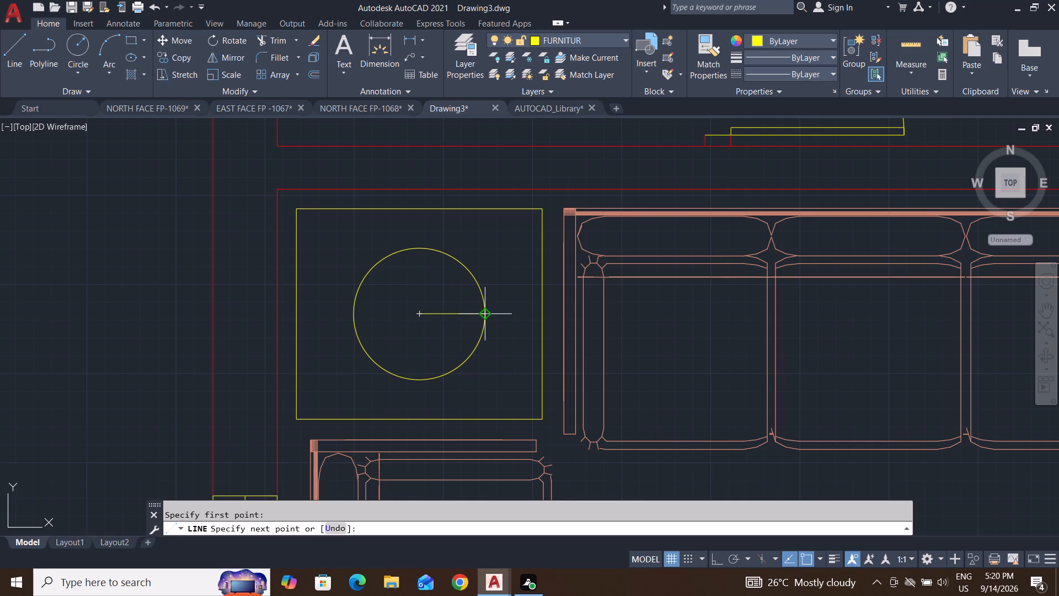
left_click(721, 562)
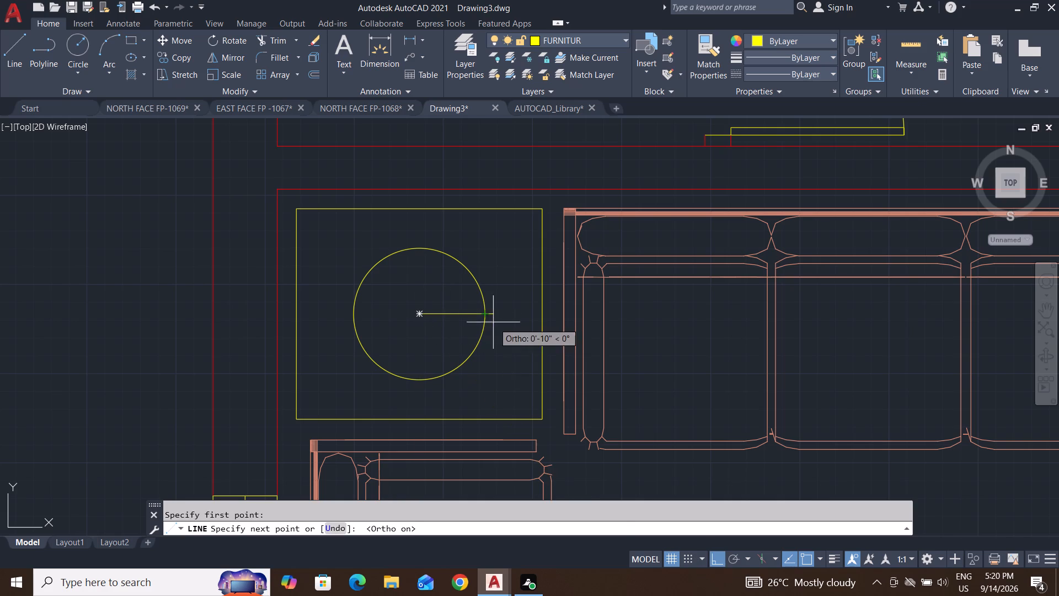
left_click(486, 315)
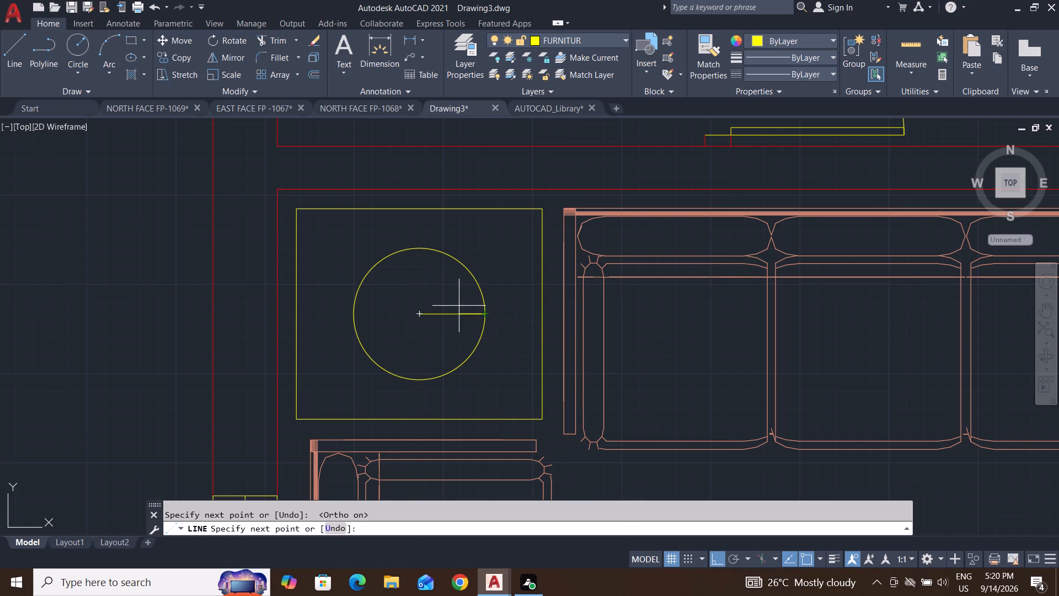
key("Escape")
key("Escape")
Create a polar array of the radius line around the circle's centre.
left_click(469, 296)
left_click(415, 330)
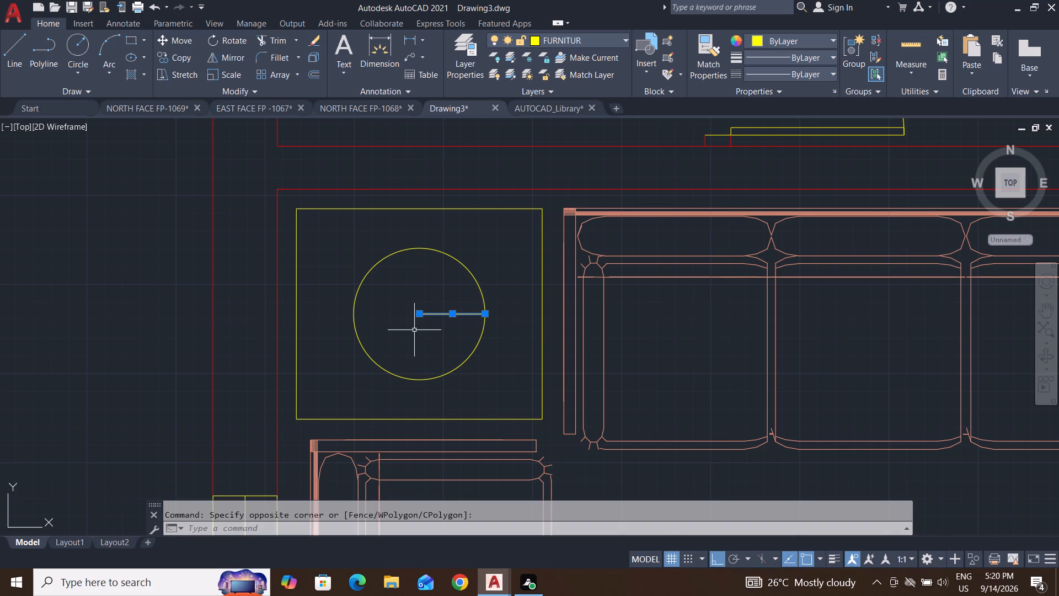
type("ARRAY")
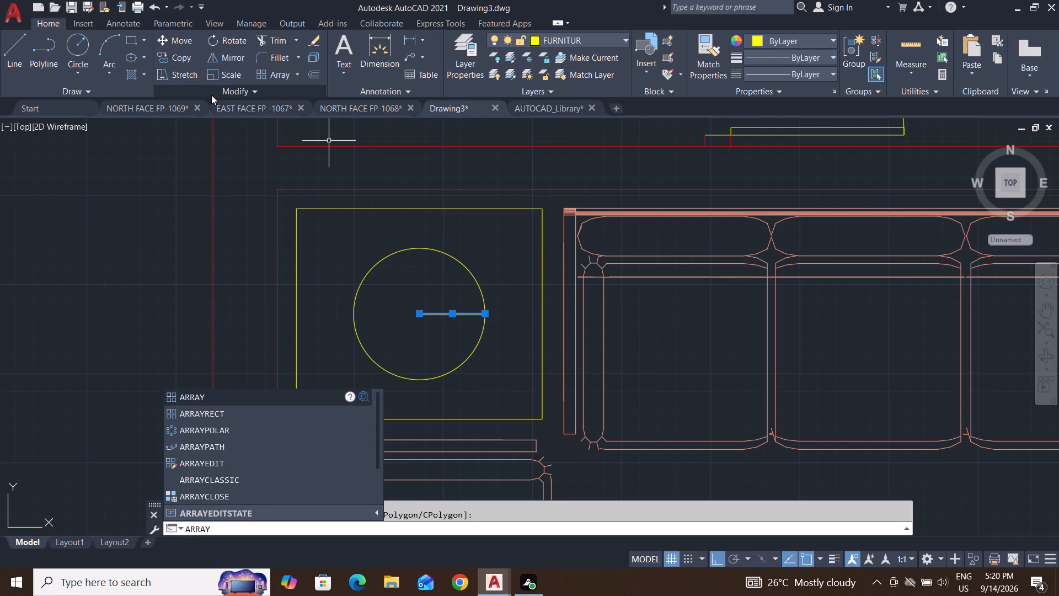
key("Return")
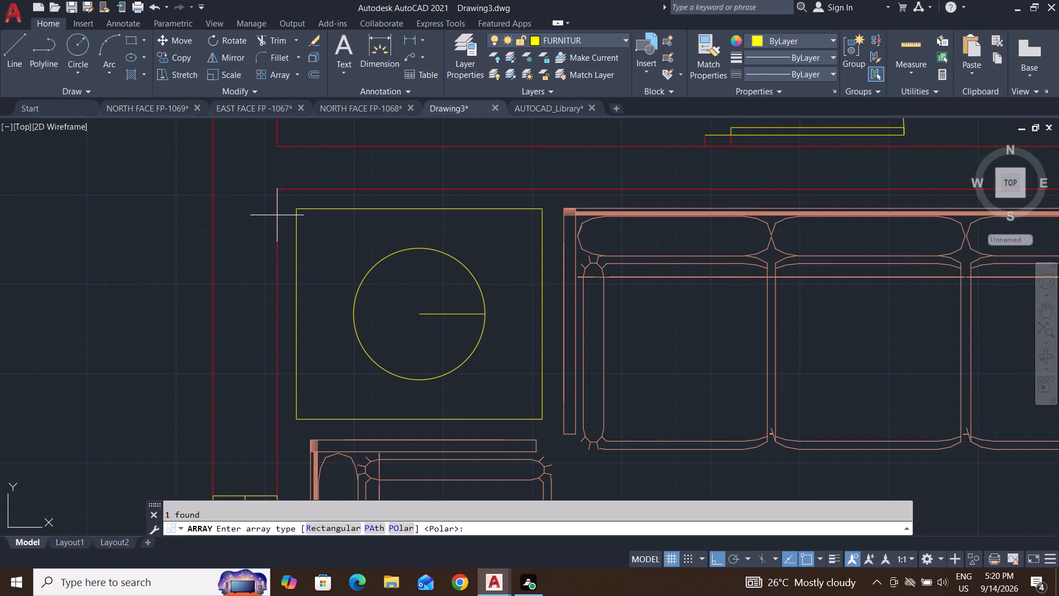
left_click(404, 523)
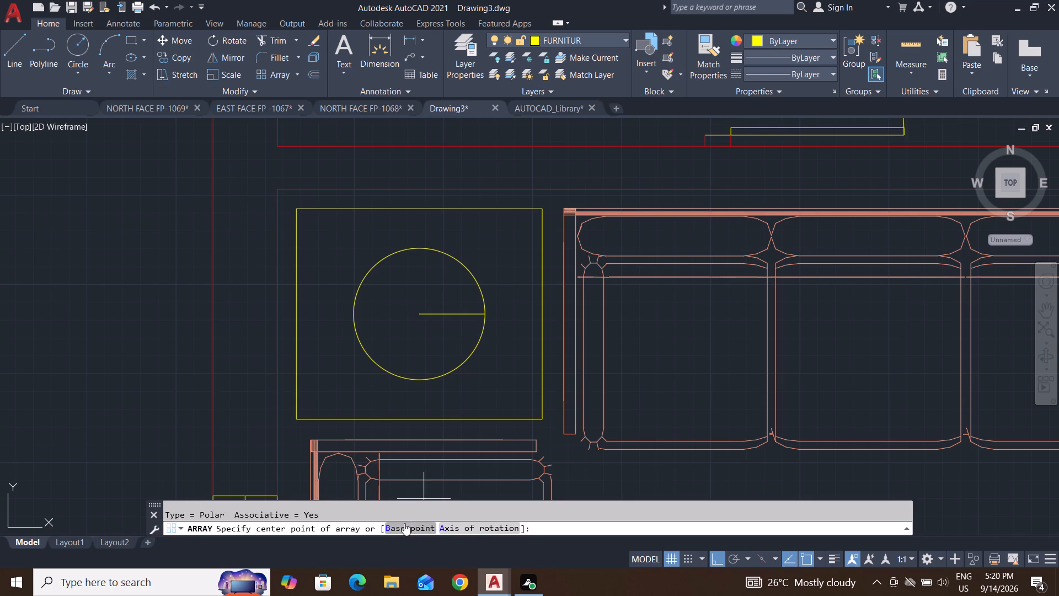
left_click(422, 314)
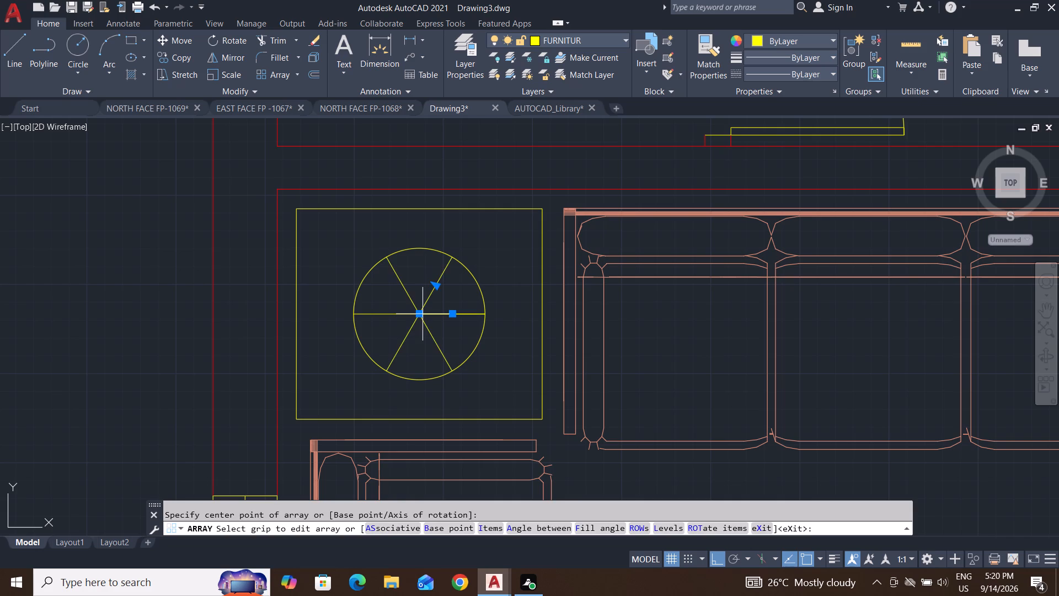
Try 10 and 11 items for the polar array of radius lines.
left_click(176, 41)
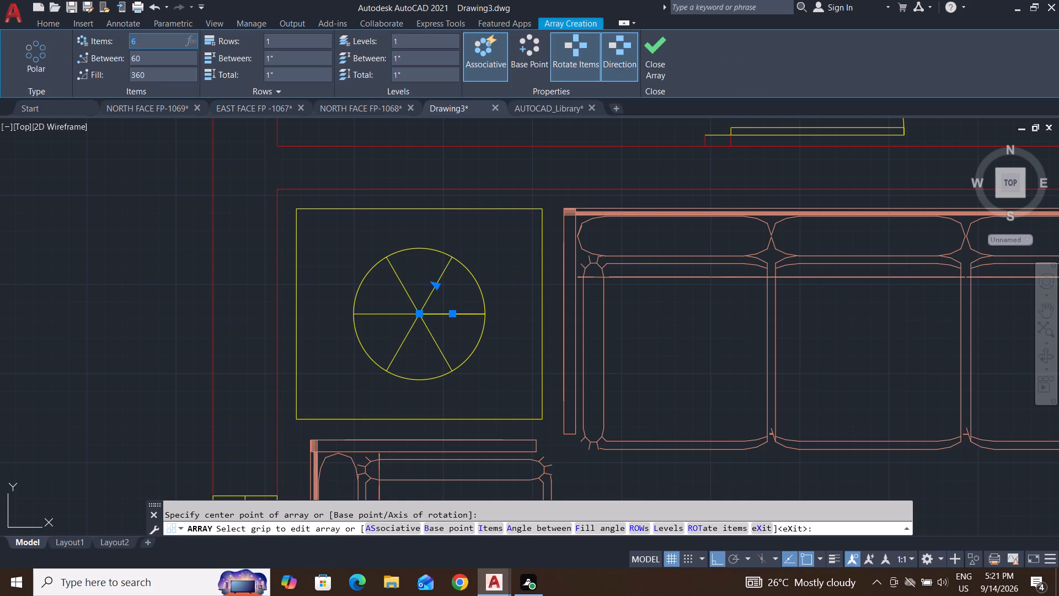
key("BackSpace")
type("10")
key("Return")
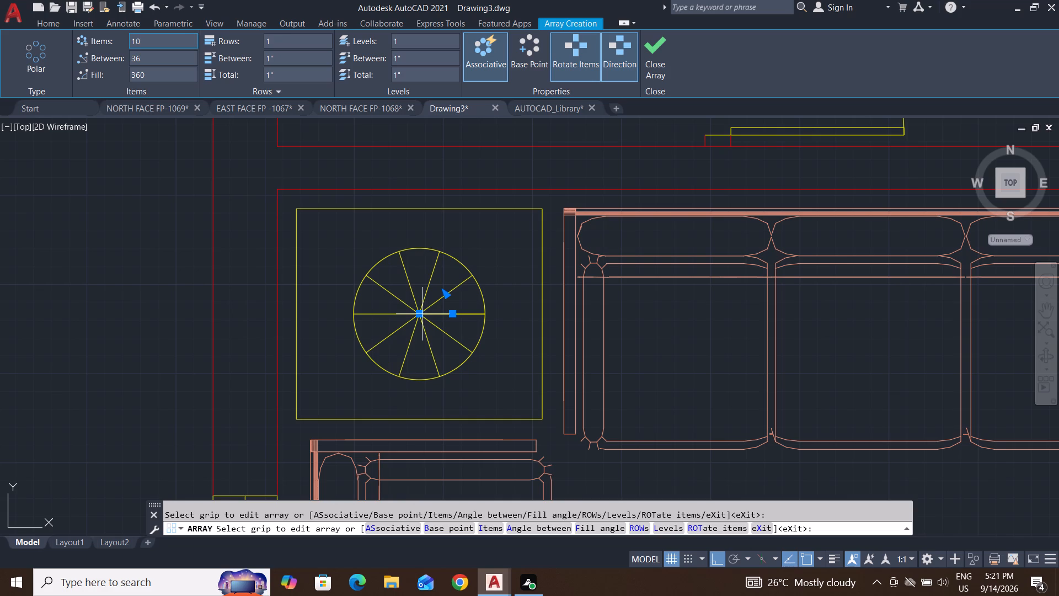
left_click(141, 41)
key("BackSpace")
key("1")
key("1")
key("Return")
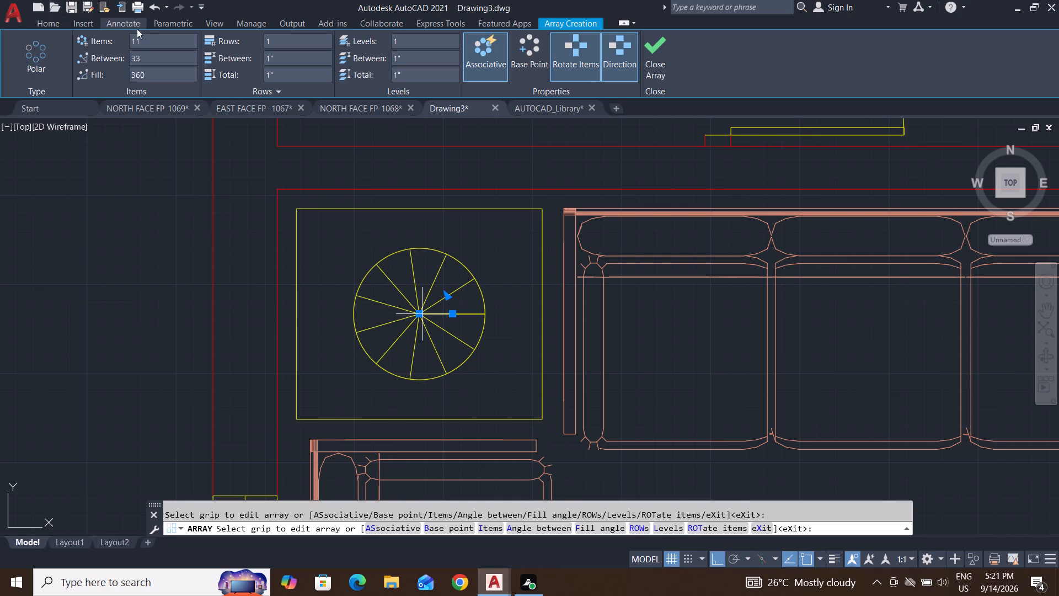
Set the polar array to 20 items over 360 degrees and finish the array.
left_click(148, 40)
key("BackSpace")
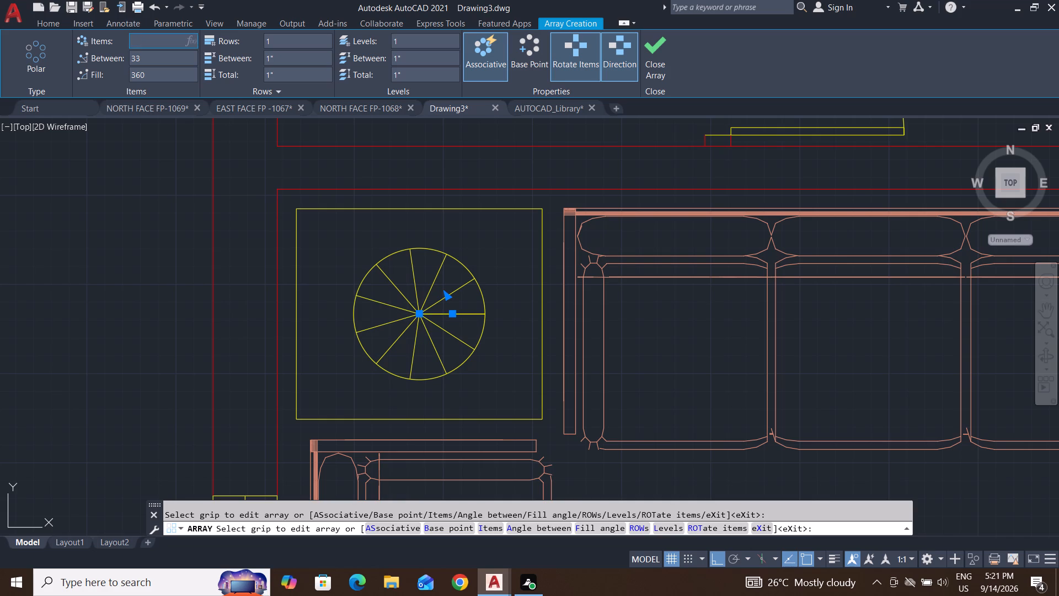
type("20")
key("Return")
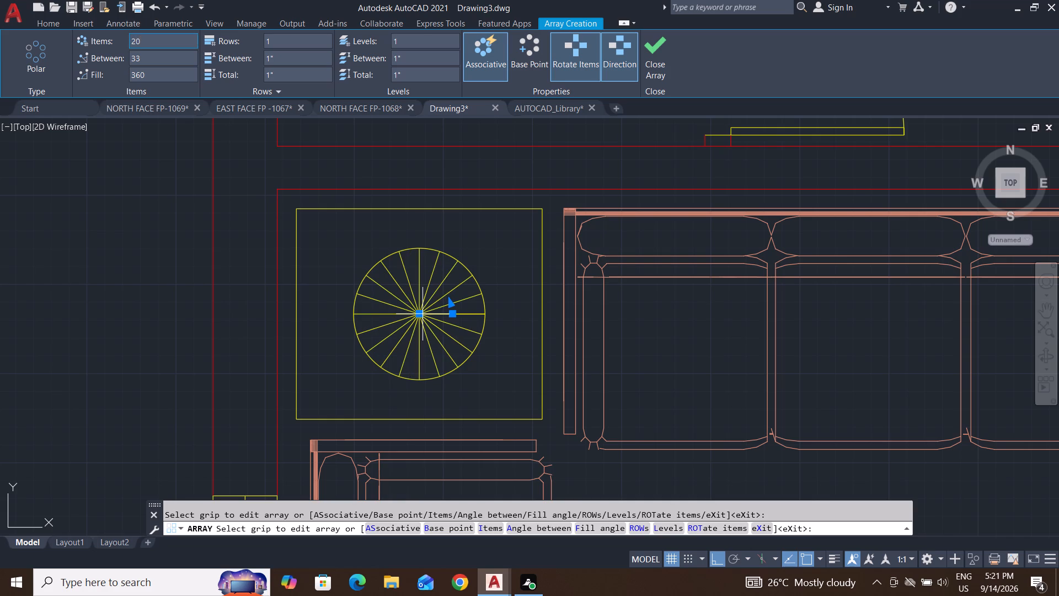
left_click(657, 54)
key("Escape")
key("Escape")
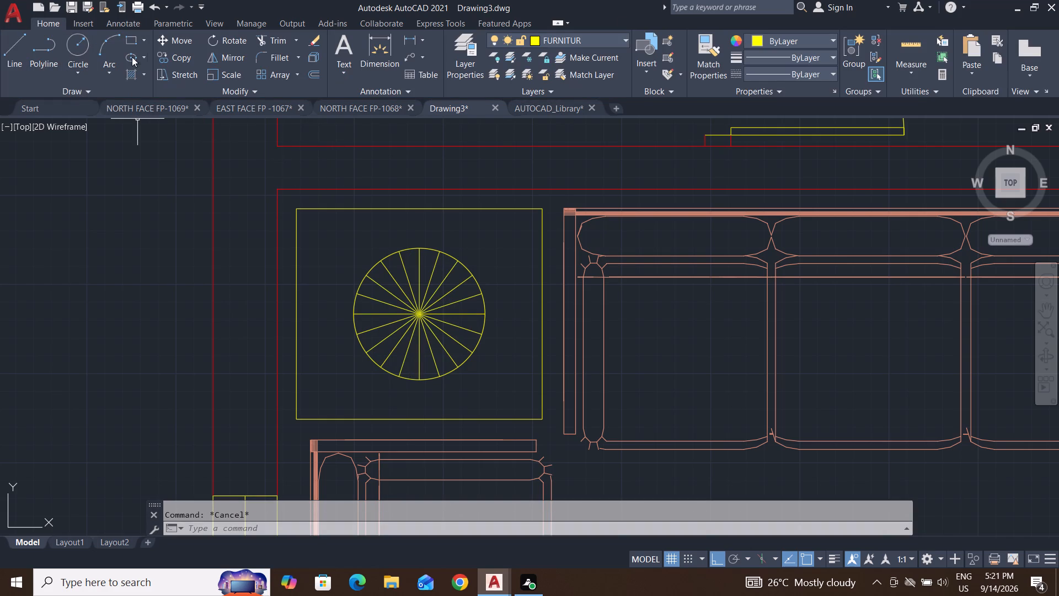
Draw a small concentric circle around the point where the arrayed lines meet, about one fifth of the outer circle's radius.
left_click(73, 46)
scroll(446, 316, "up", 2)
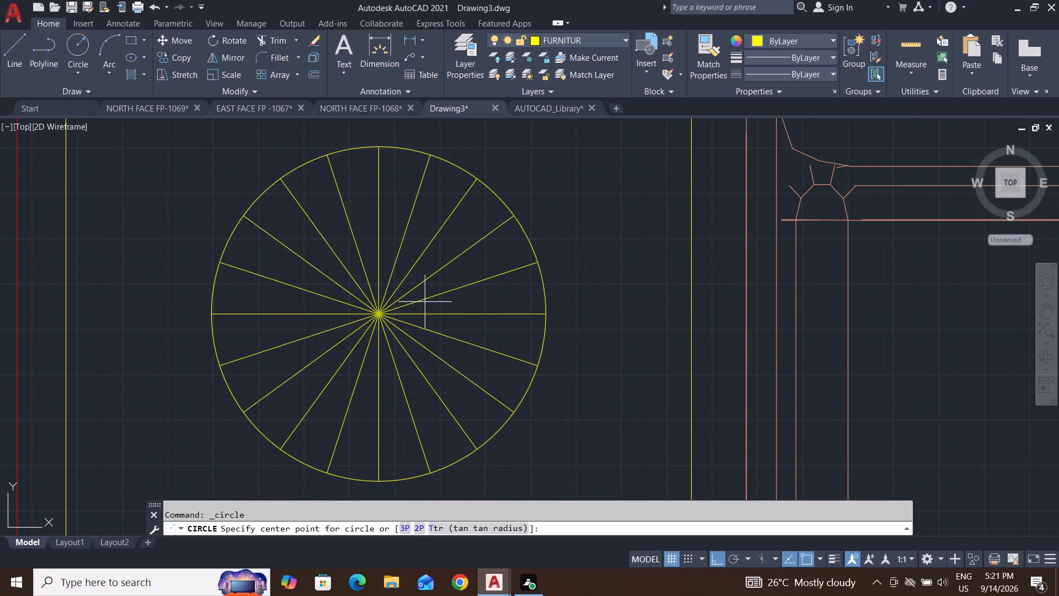
left_click(379, 312)
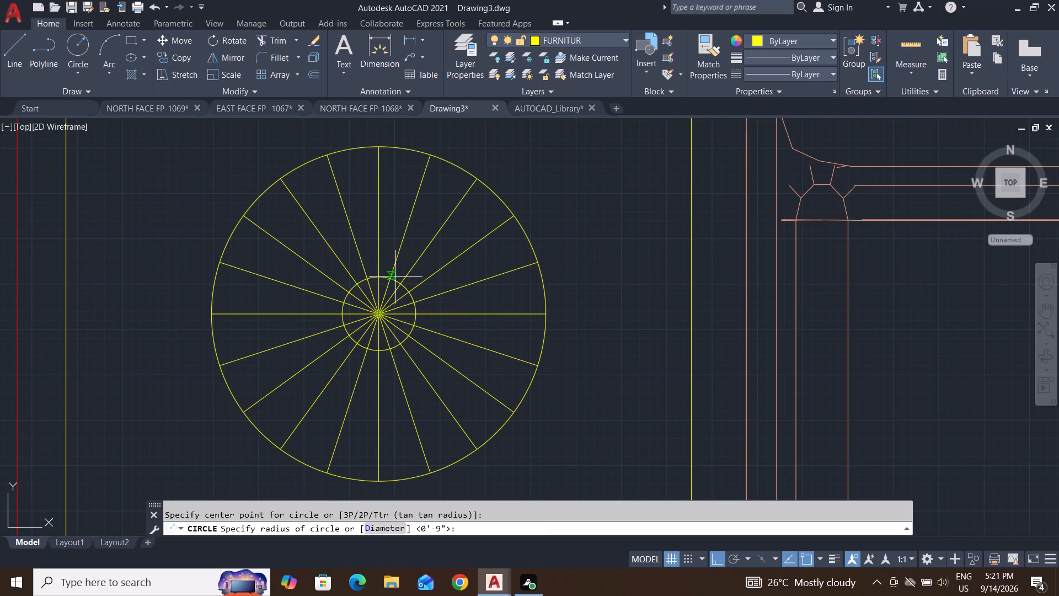
left_click(395, 277)
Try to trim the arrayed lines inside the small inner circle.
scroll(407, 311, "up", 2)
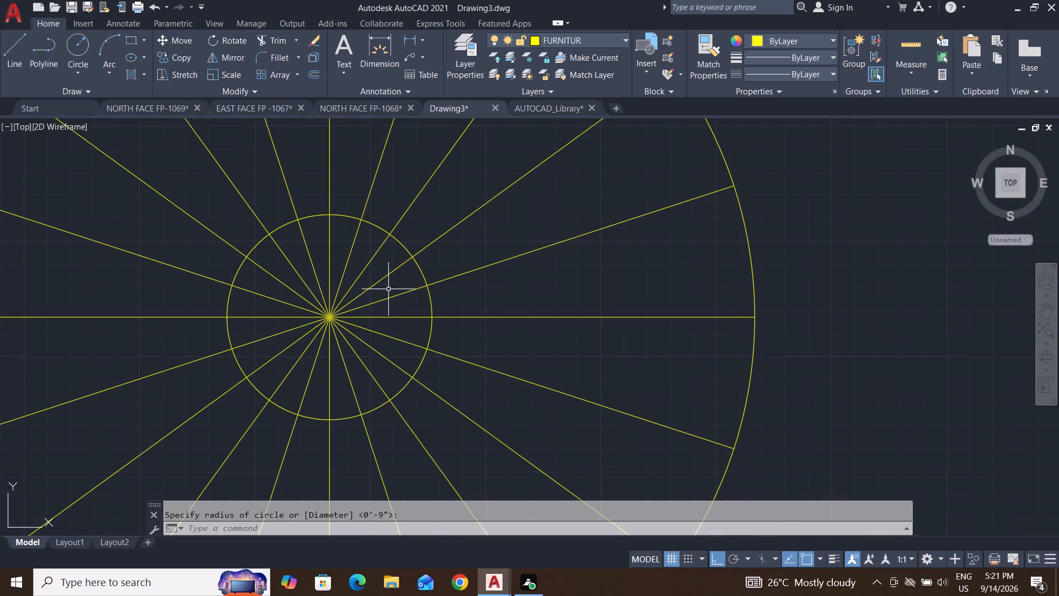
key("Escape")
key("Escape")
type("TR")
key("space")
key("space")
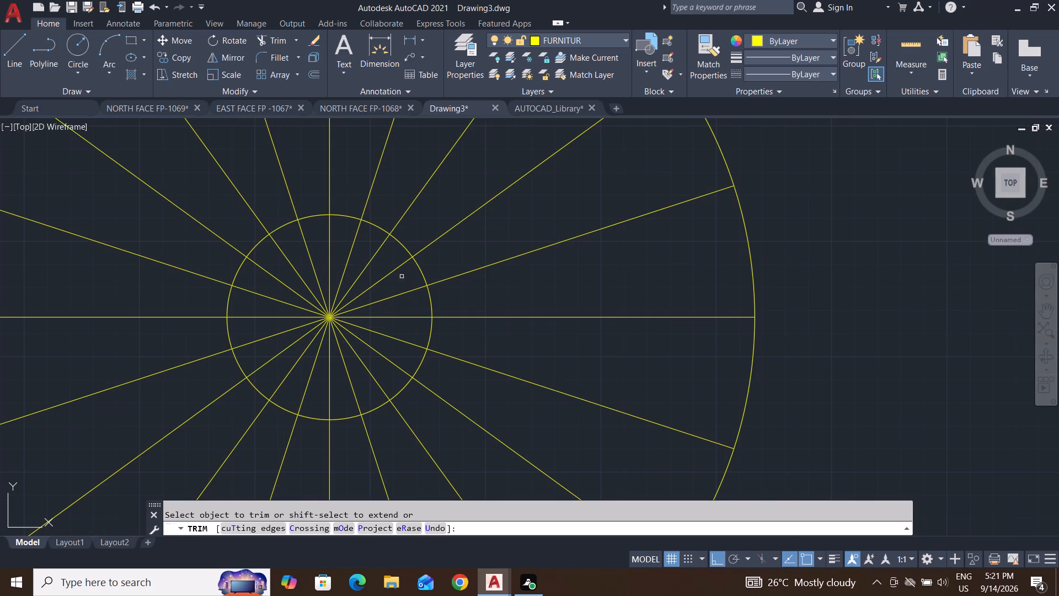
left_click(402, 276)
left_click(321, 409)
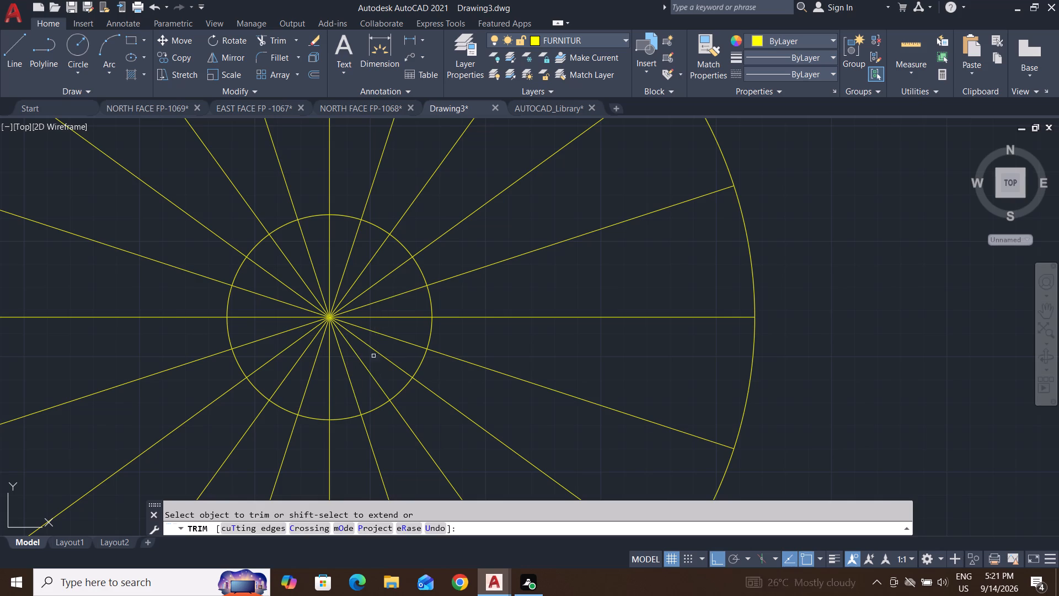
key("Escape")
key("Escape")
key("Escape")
Explode the polar array of radius lines into separate lines.
left_click(623, 176)
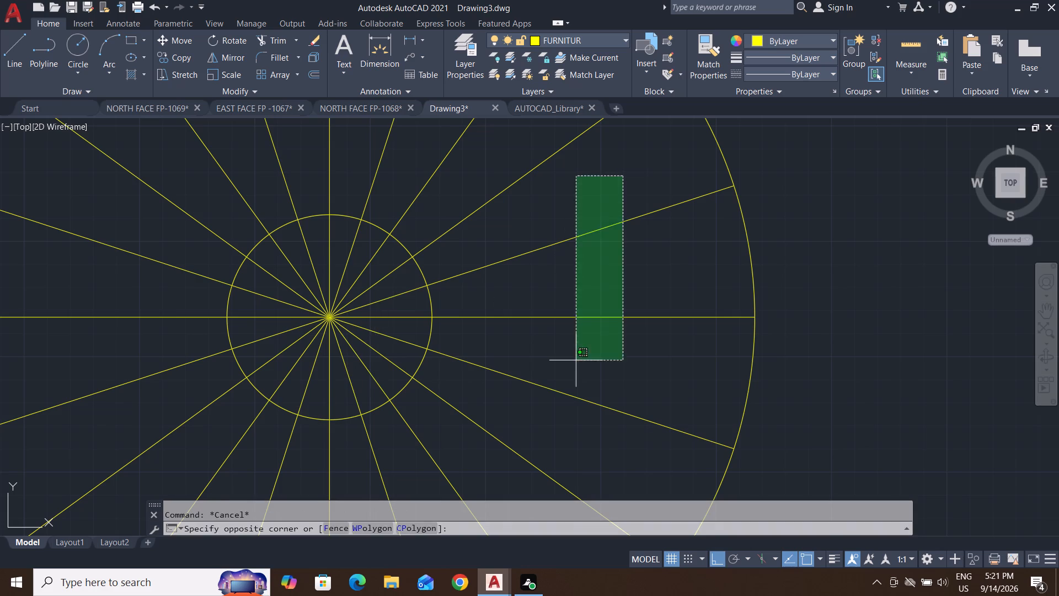
left_click(561, 403)
key("x")
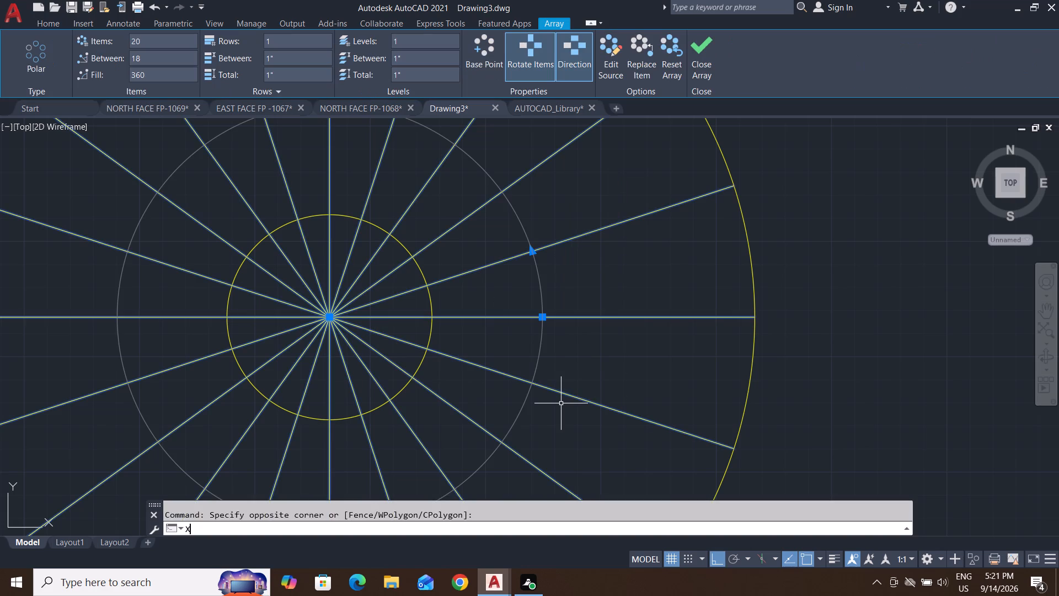
key("Return")
key("Escape")
key("Escape")
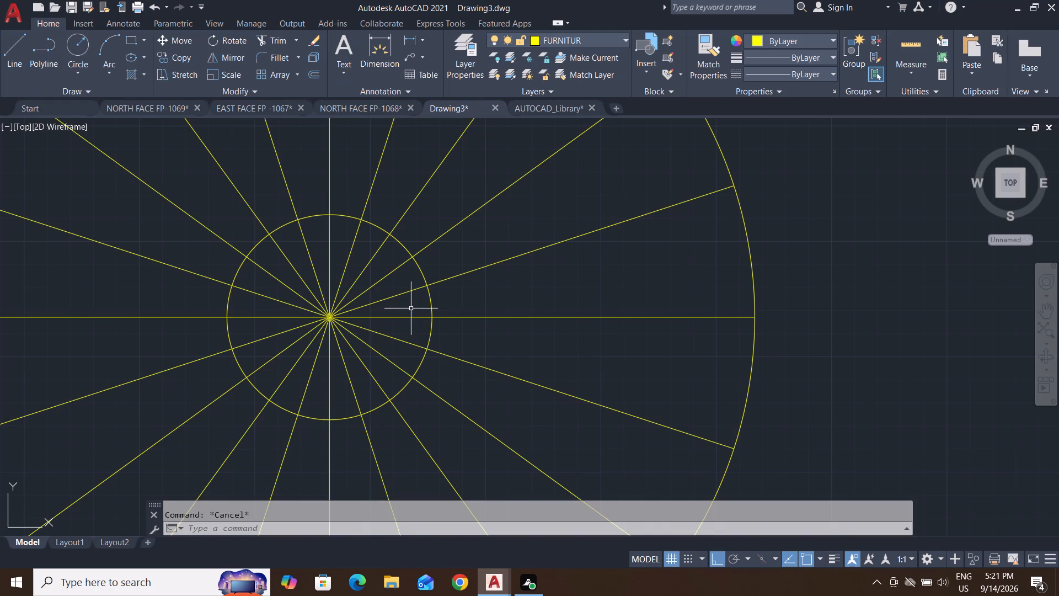
Trim away all the radius lines inside the small inner circle of the lamp symbol, leaving spokes between the two circles.
type("TR")
key("space")
key("space")
left_click(411, 308)
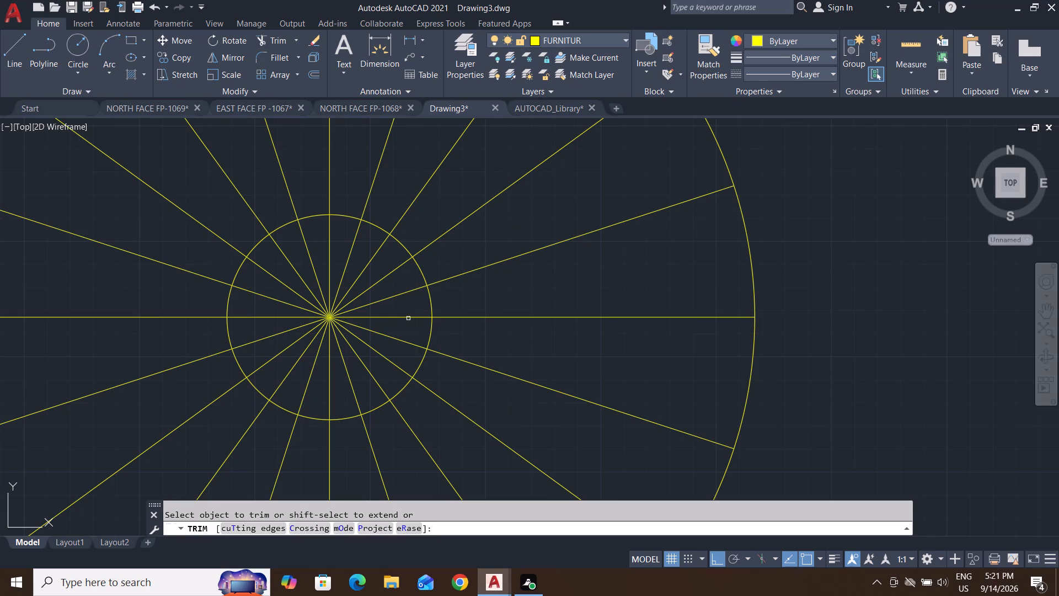
left_click(343, 393)
left_click(399, 292)
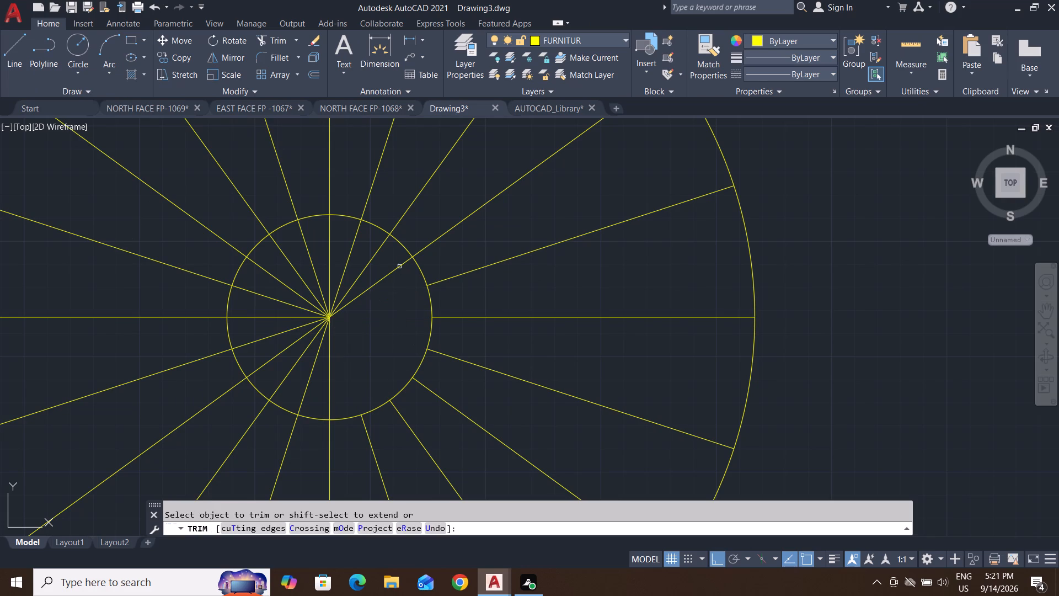
left_click(399, 267)
left_click_drag(389, 266, 380, 266)
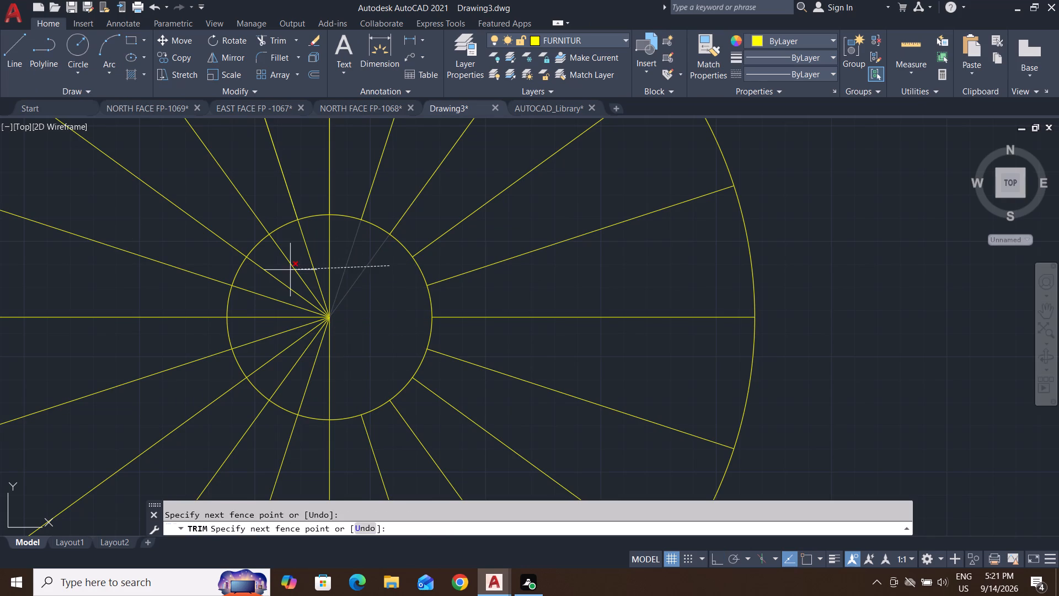
left_click(262, 276)
left_click(262, 268)
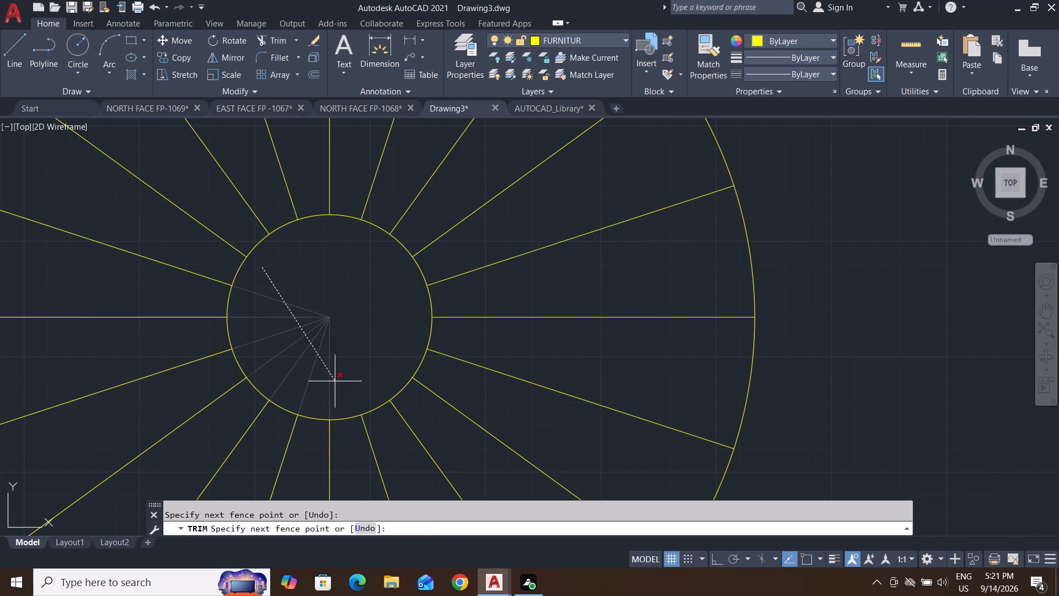
left_click(337, 382)
scroll(364, 376, "down", 10)
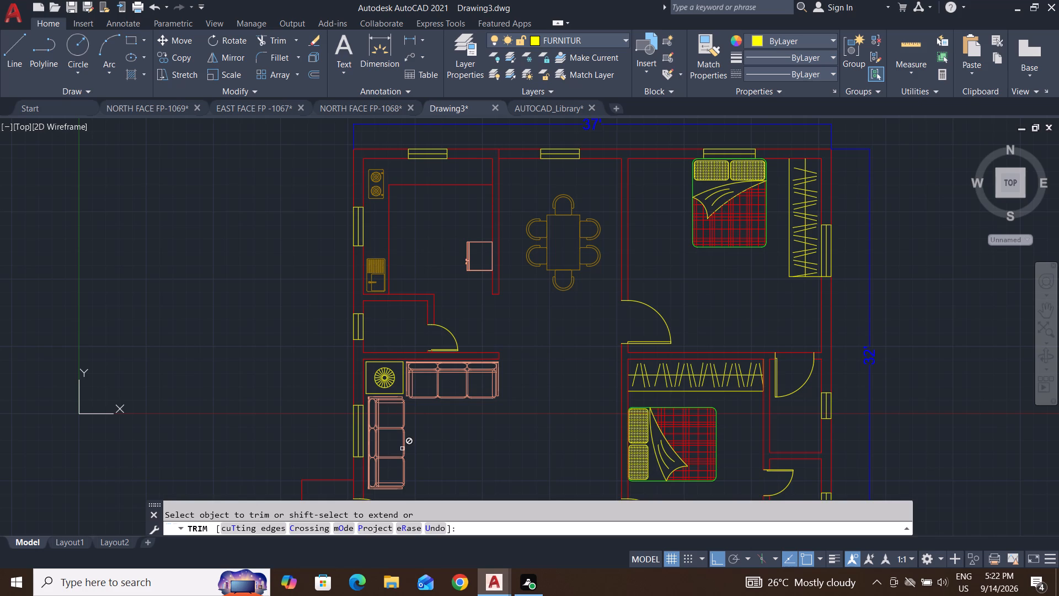
scroll(280, 450, "down", 3)
scroll(397, 443, "up", 1)
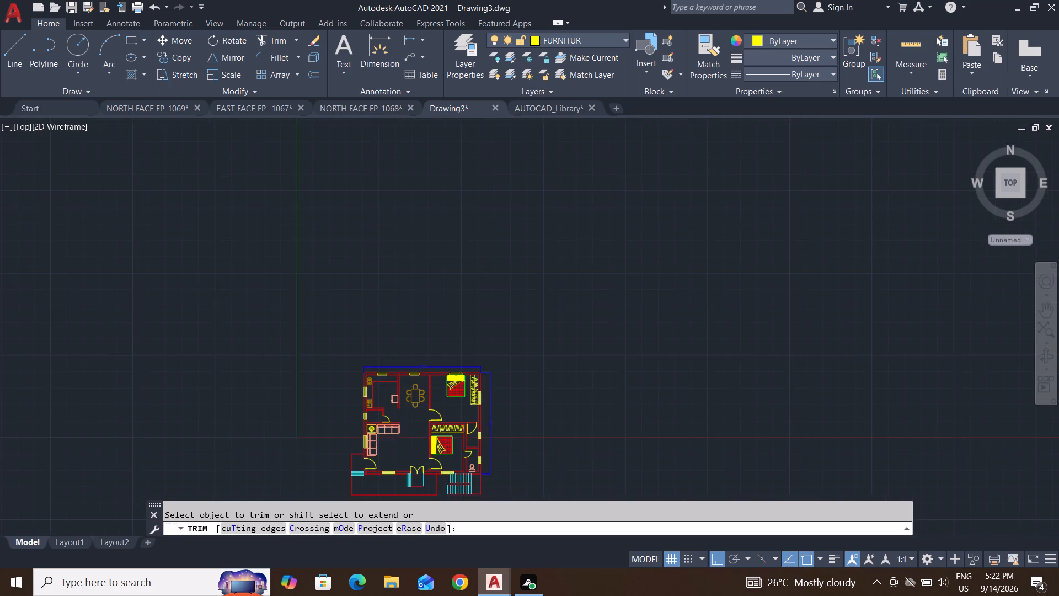
scroll(397, 443, "up", 3)
middle_click_drag(361, 437, 404, 377)
scroll(286, 346, "up", 2)
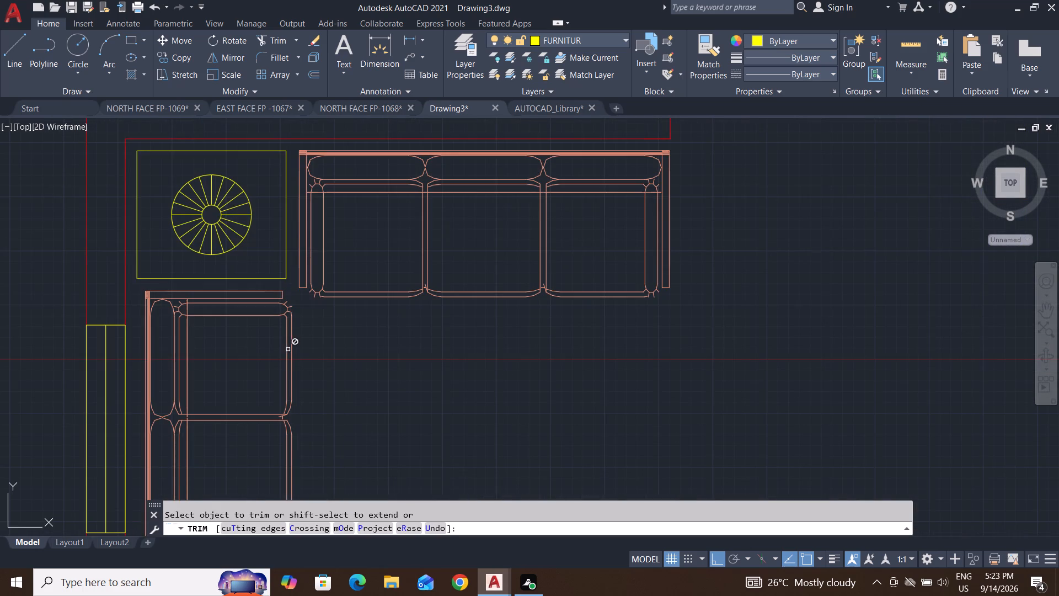
middle_click_drag(297, 352, 533, 290)
key("Escape")
Explode the vertical three-seat sofa beside the window wall into separate lines.
scroll(538, 246, "up", 4)
scroll(497, 246, "down", 2)
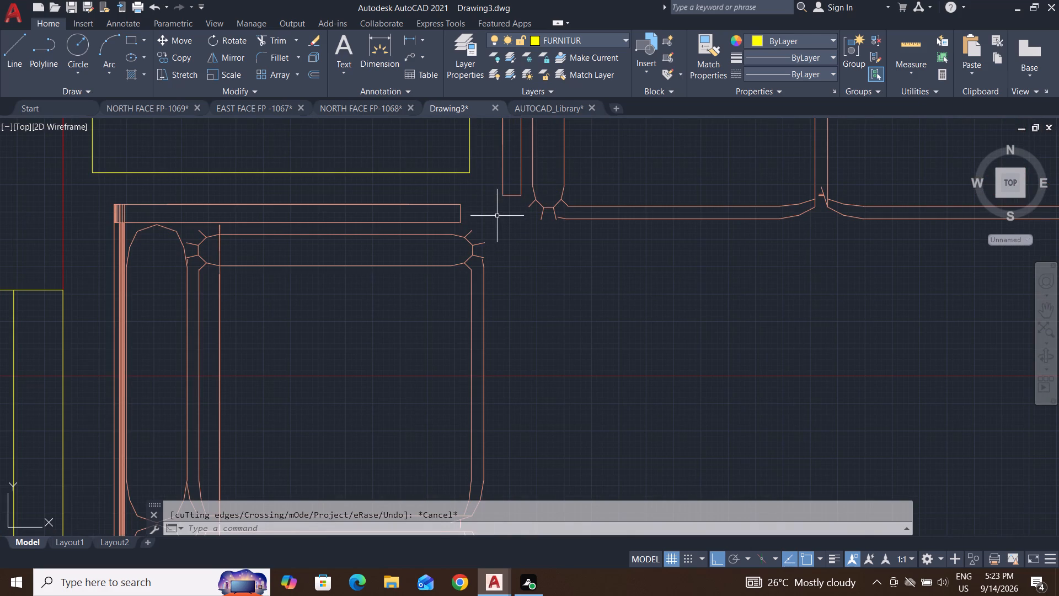
left_click(497, 216)
scroll(177, 426, "down", 3)
middle_click_drag(177, 426, 368, 268)
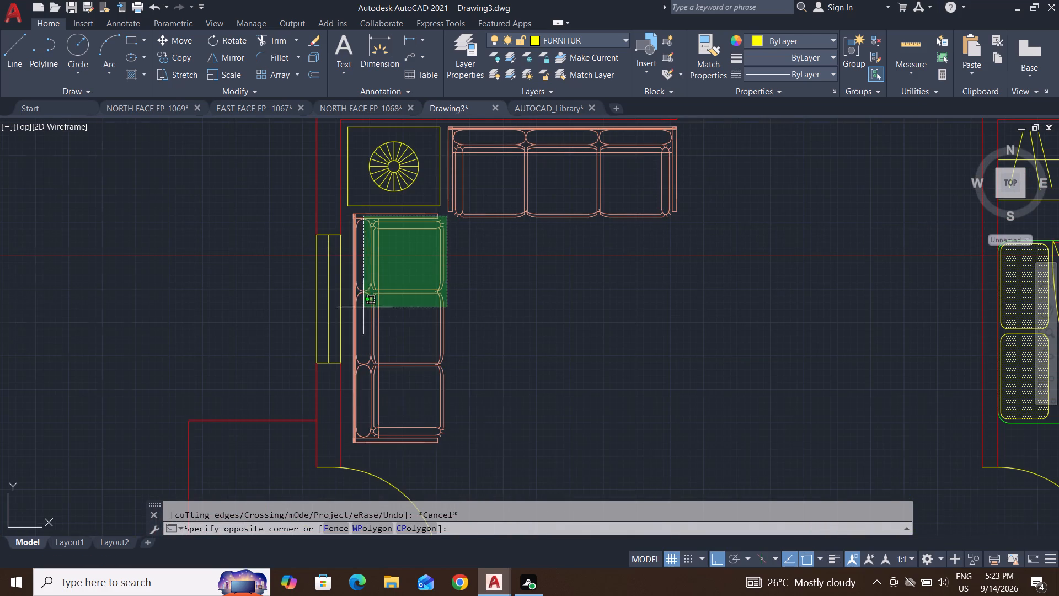
left_click(348, 453)
scroll(393, 449, "up", 2)
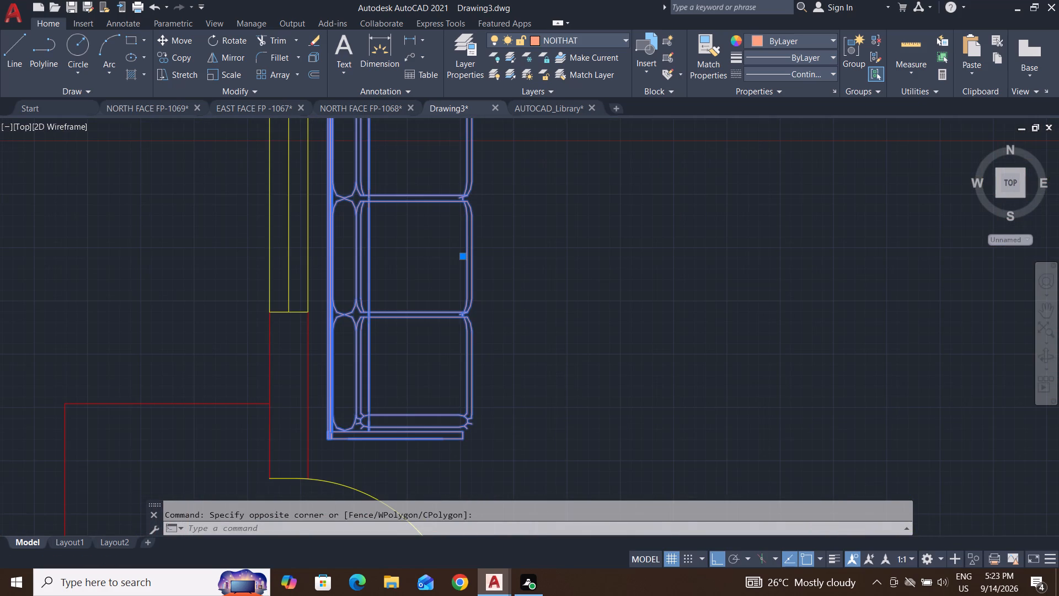
key("x")
key("Return")
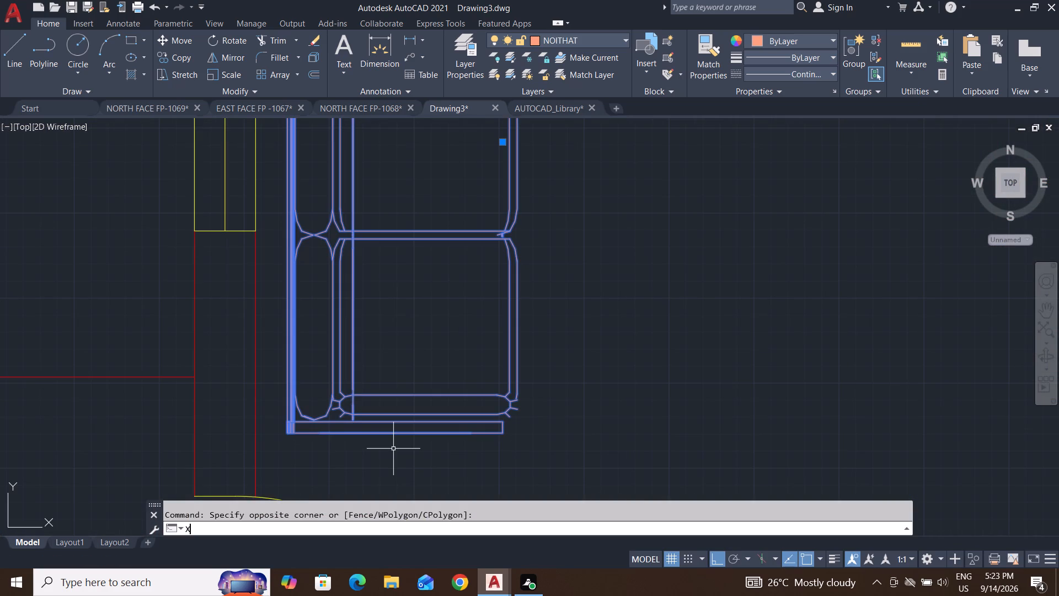
scroll(525, 401, "up", 3)
key("Escape")
key("Escape")
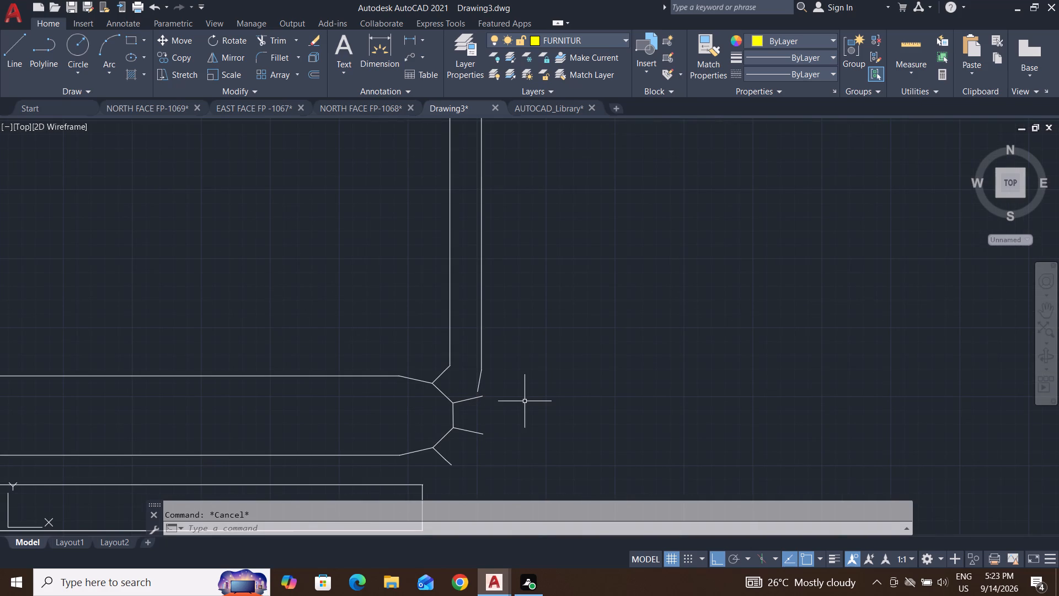
key("Escape")
key("Escape")
Extend the short slanted end of the sofa's outer front line across both short corner lines at its lower front corner.
type("EX")
key("space")
key("space")
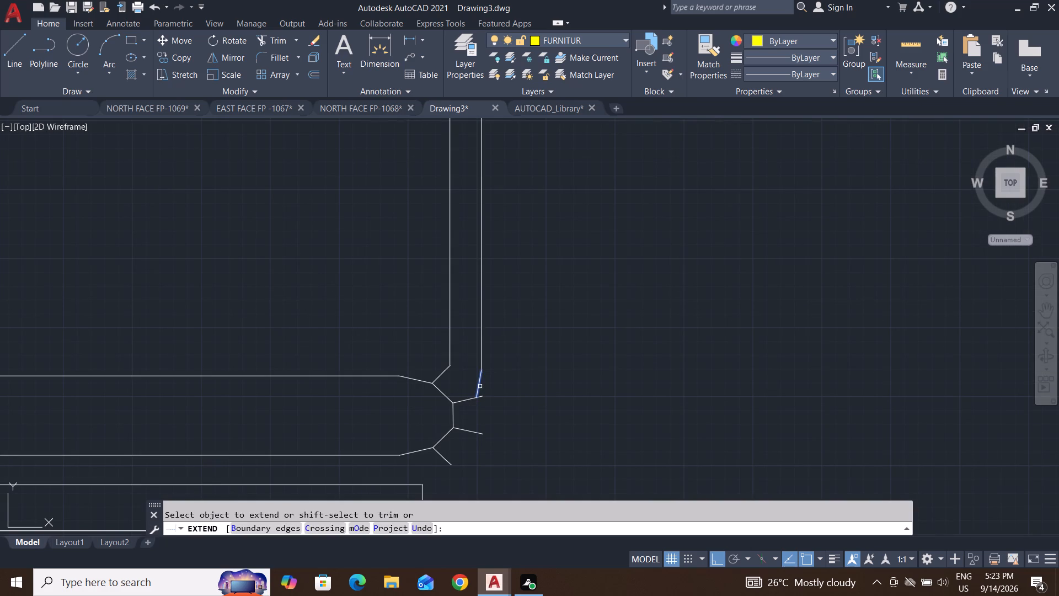
left_click(480, 386)
left_click(478, 390)
key("Escape")
key("Escape")
key("Escape")
Trim the two short corner line ends that project past the extended slanted line at the sofa's lower front corner.
type("TR")
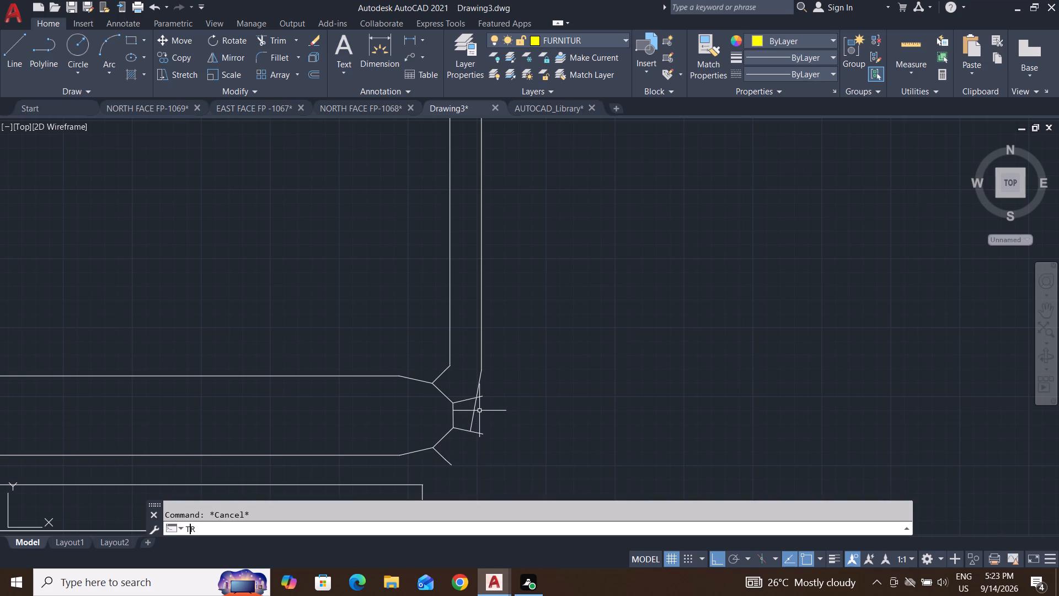
key("space")
key("space")
scroll(482, 408, "up", 4)
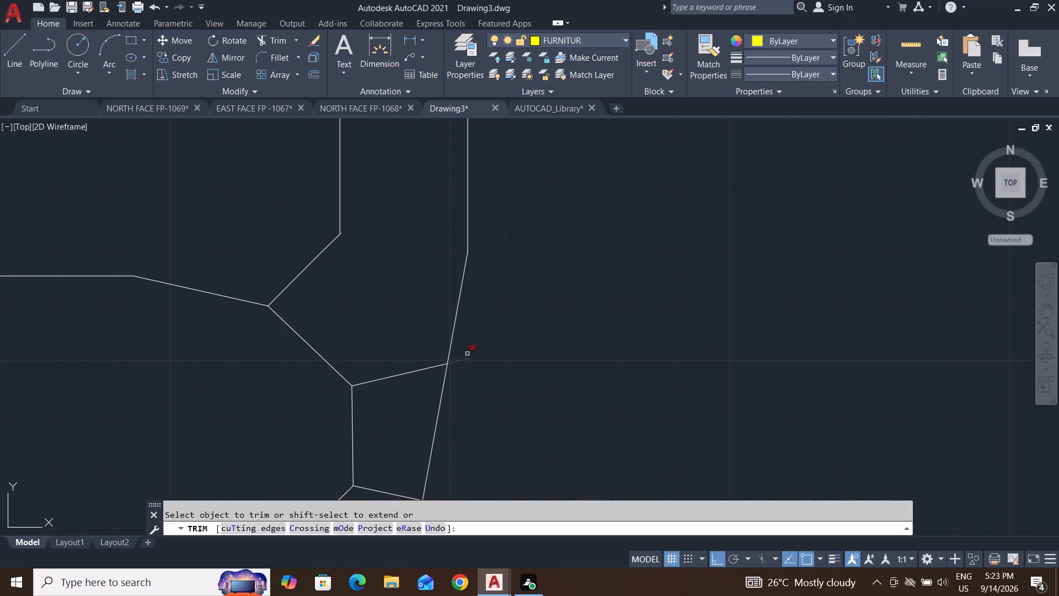
left_click(466, 349)
scroll(467, 401, "down", 3)
left_click(466, 436)
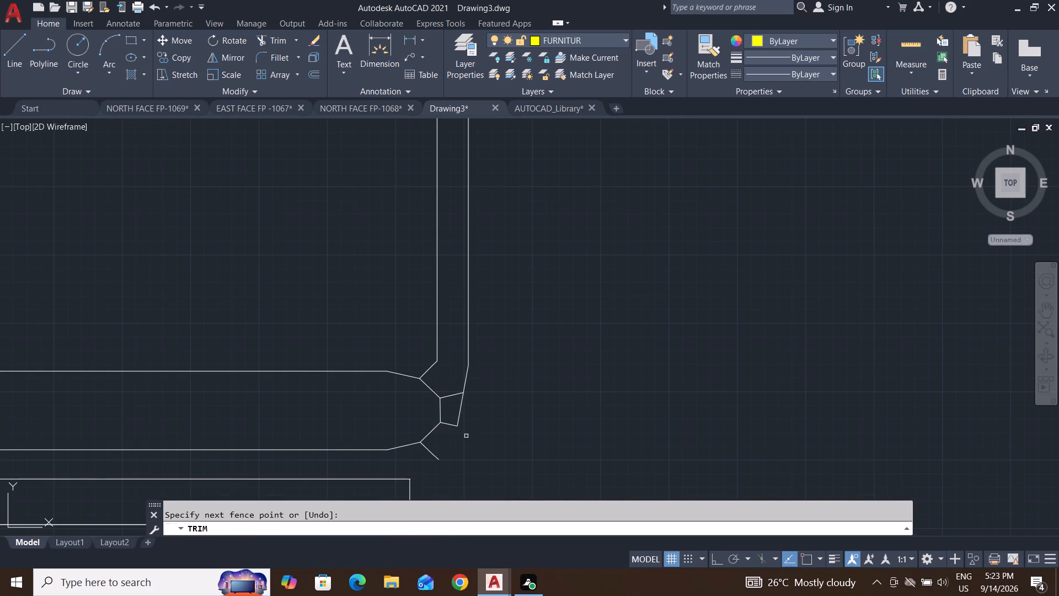
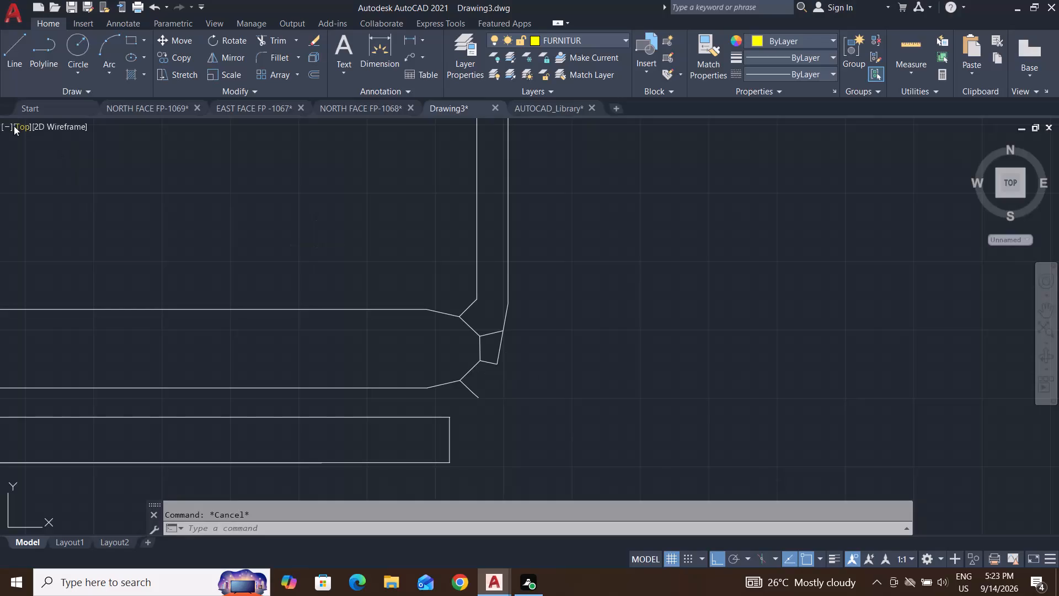
Draw a line at the sofa's lower front corner from the lowest short corner line's end to the slanted outer front line's end.
left_click(10, 52)
scroll(486, 401, "up", 2)
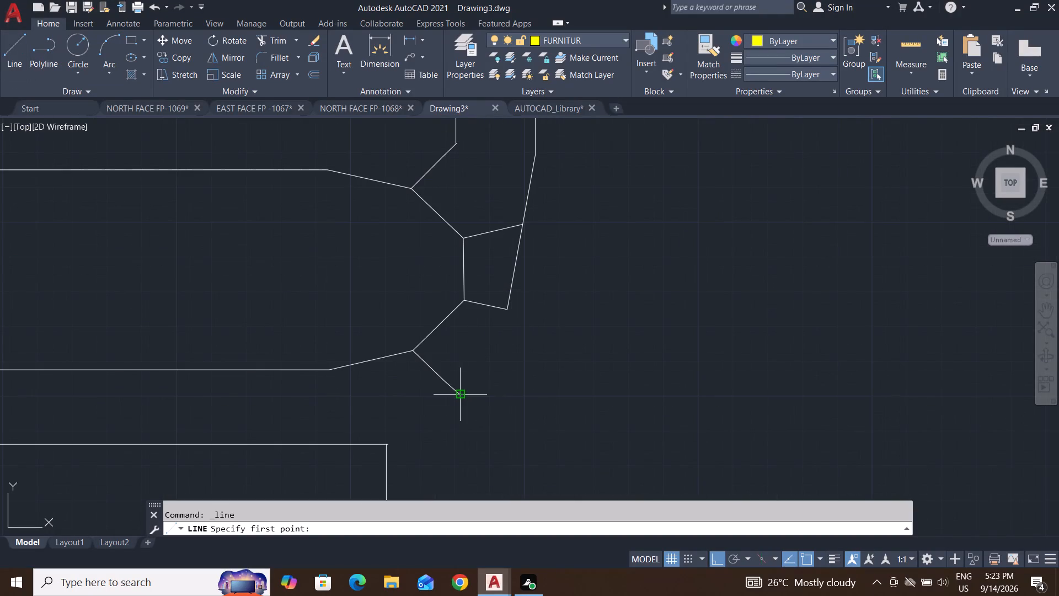
left_click(459, 392)
left_click(510, 313)
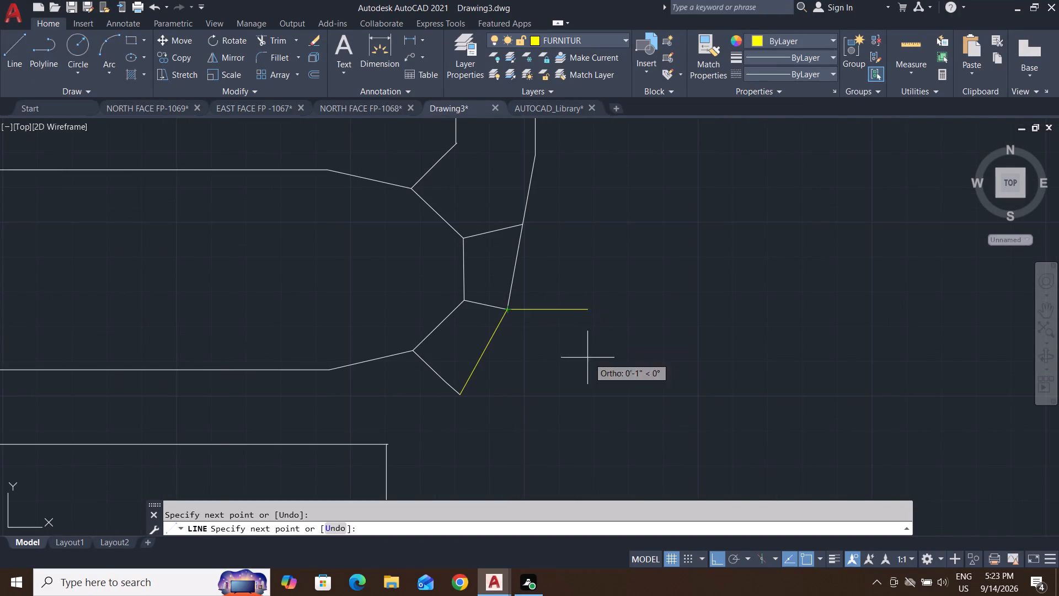
key("Escape")
key("Escape")
scroll(531, 355, "down", 1)
key("Escape")
key("Escape")
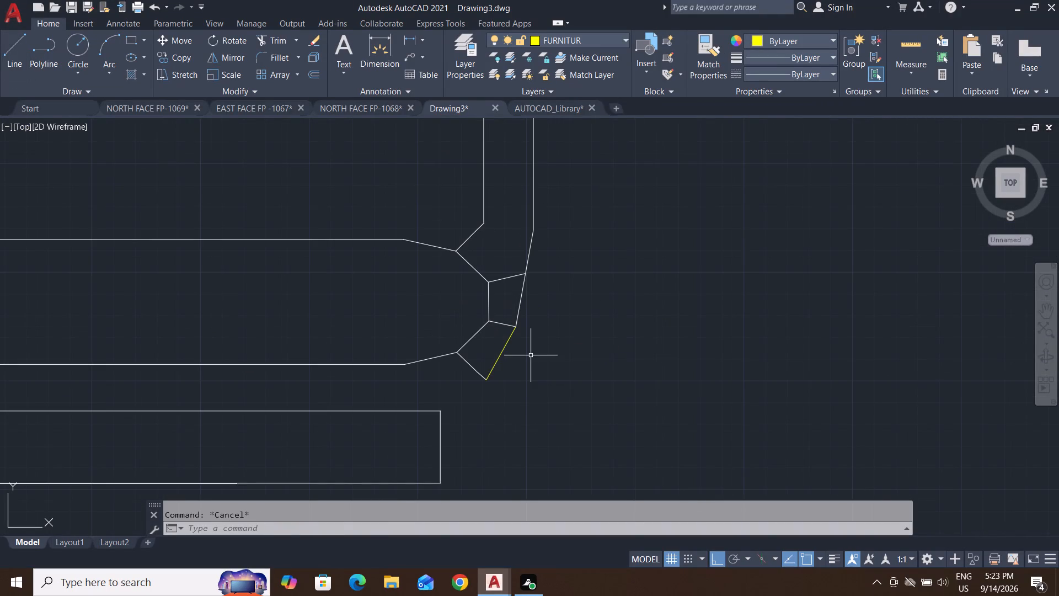
Draw a line from the lowest short corner line's end to the adjacent corner of the sofa's lower armrest.
scroll(532, 361, "down", 2)
left_click(533, 370)
left_click_drag(691, 331, 693, 339)
left_click(22, 46)
scroll(491, 384, "up", 3)
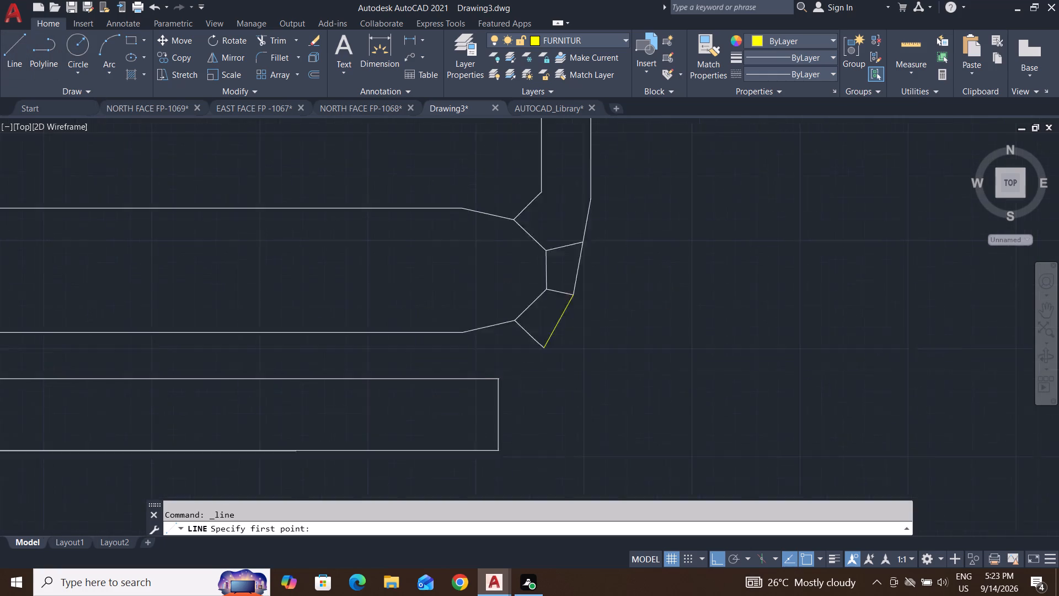
left_click(575, 324)
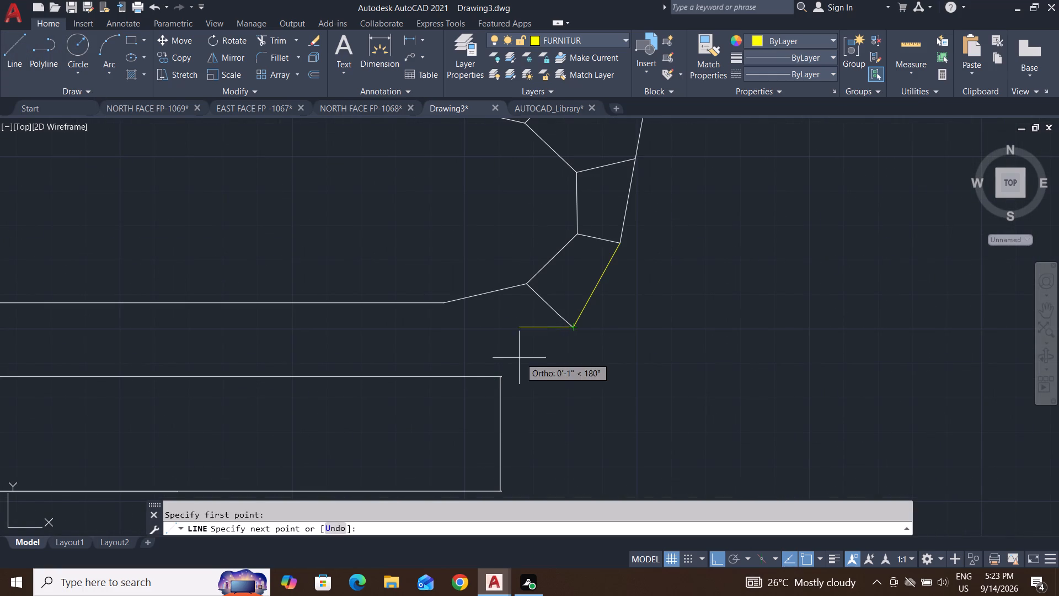
left_click(505, 375)
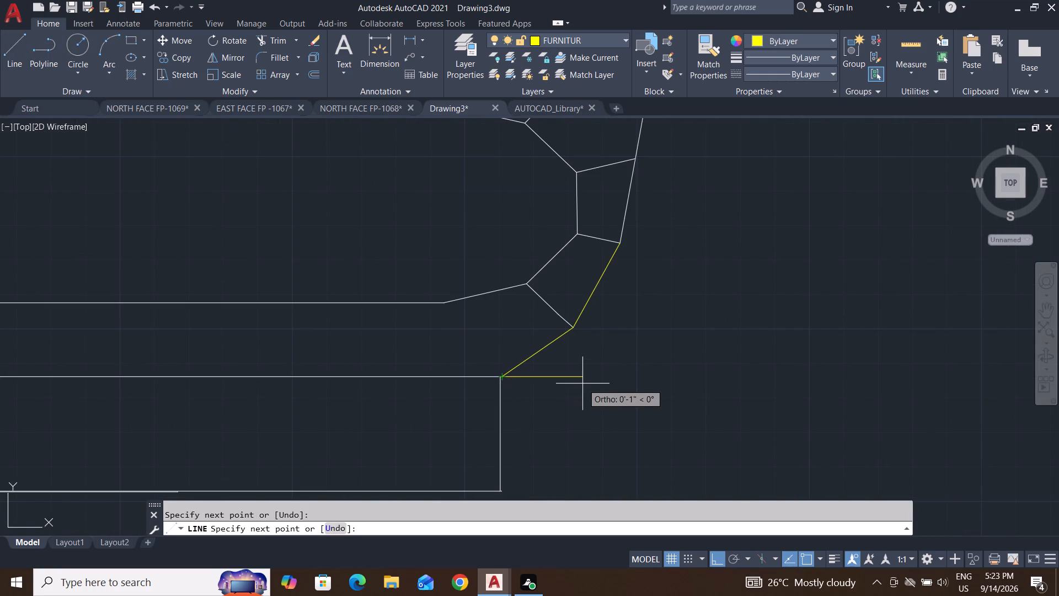
key("Escape")
scroll(582, 384, "down", 3)
key("Escape")
scroll(561, 407, "down", 4)
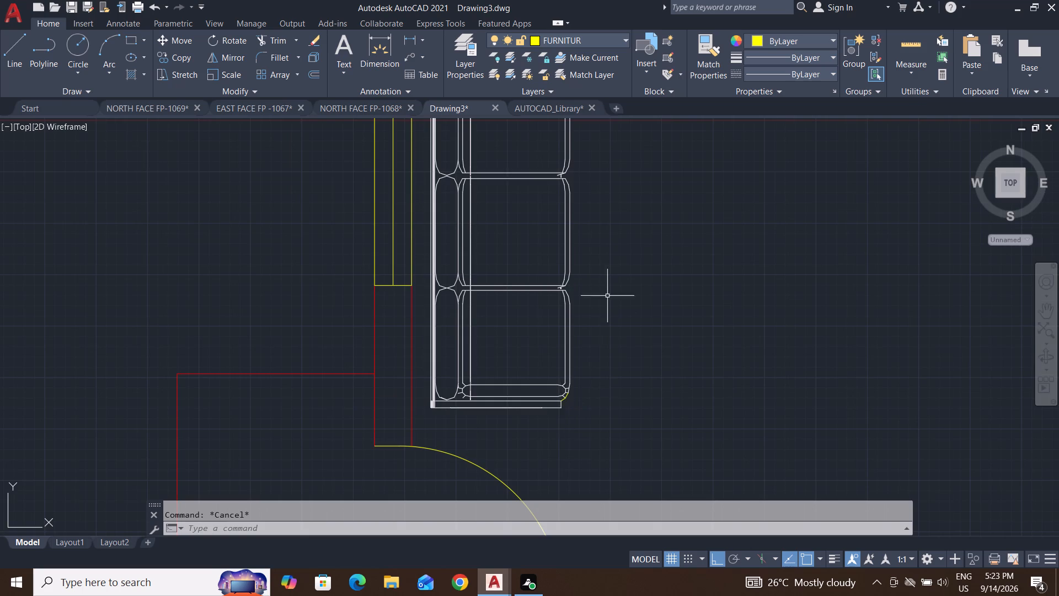
Draw connected lines around the sofa's upper front corner, from the outer front line's end through the two upper corner line ends to the armrest corner.
middle_click_drag(609, 318, 611, 480)
middle_click_drag(573, 226, 593, 353)
scroll(593, 353, "up", 3)
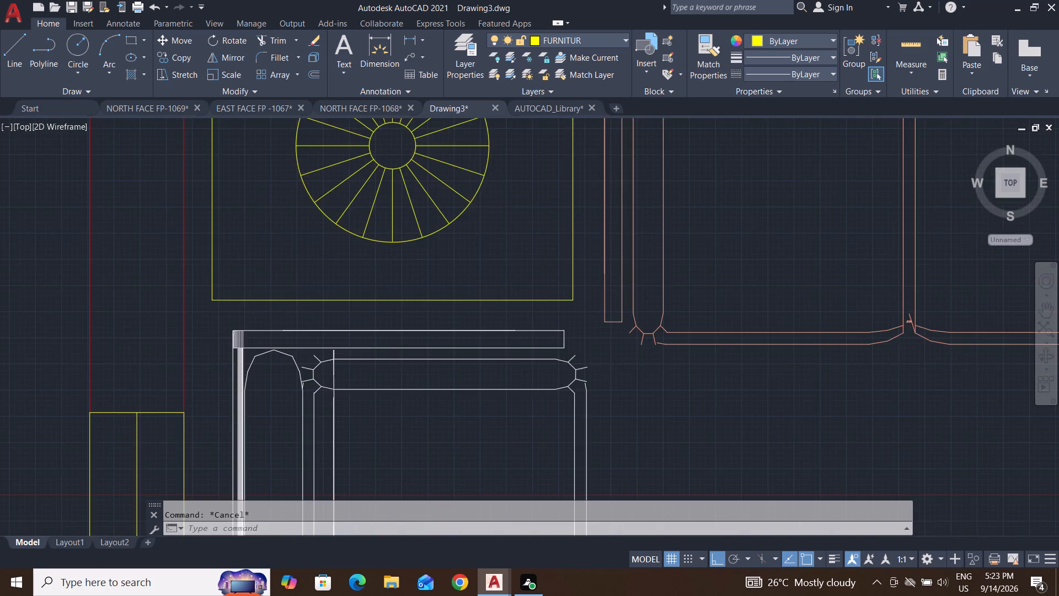
key("space")
scroll(575, 402, "up", 5)
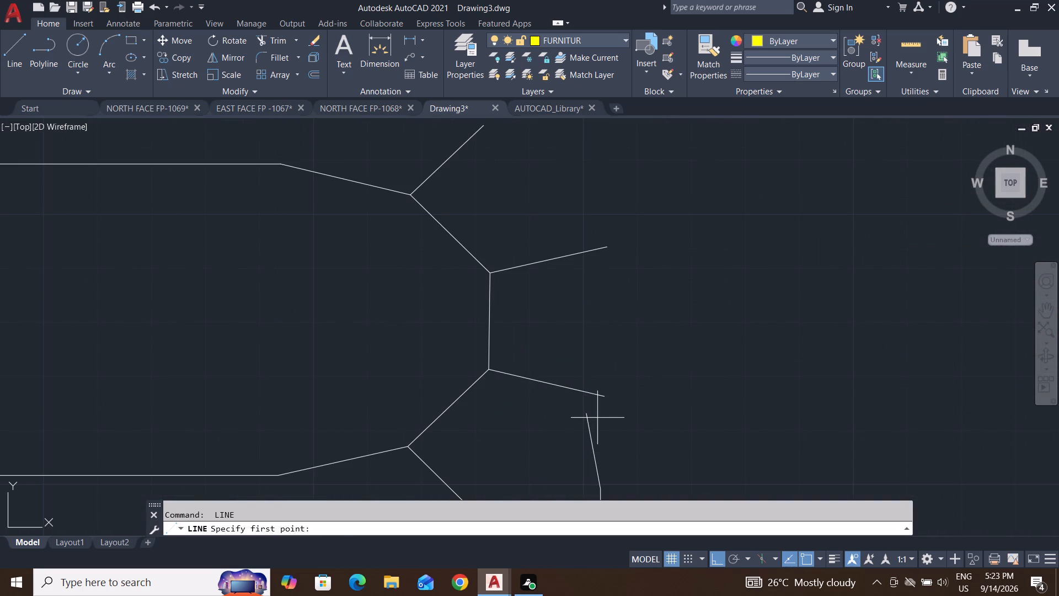
left_click(589, 412)
left_click(611, 247)
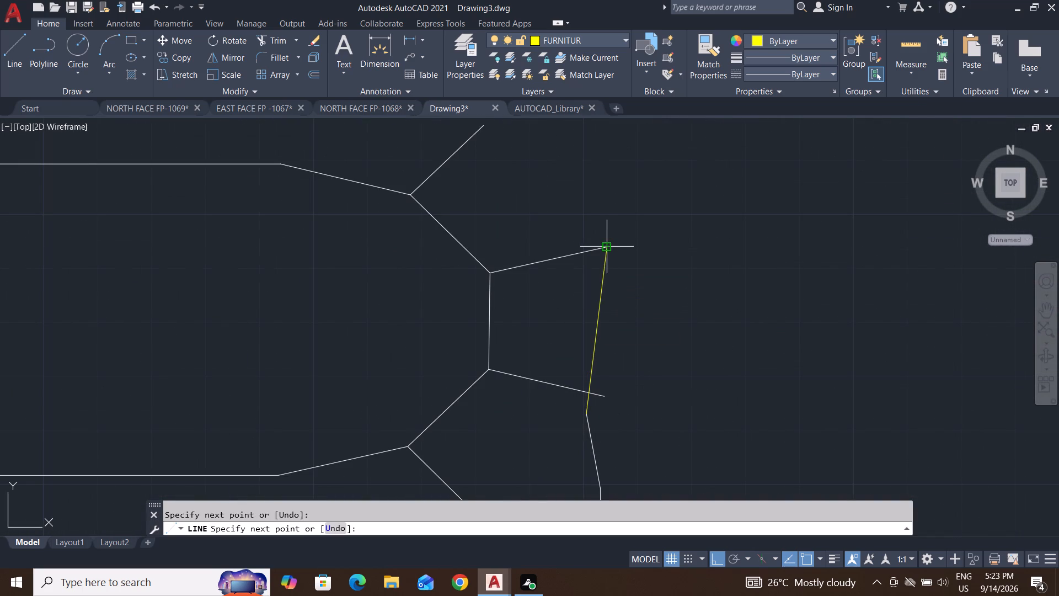
middle_click_drag(592, 235, 682, 448)
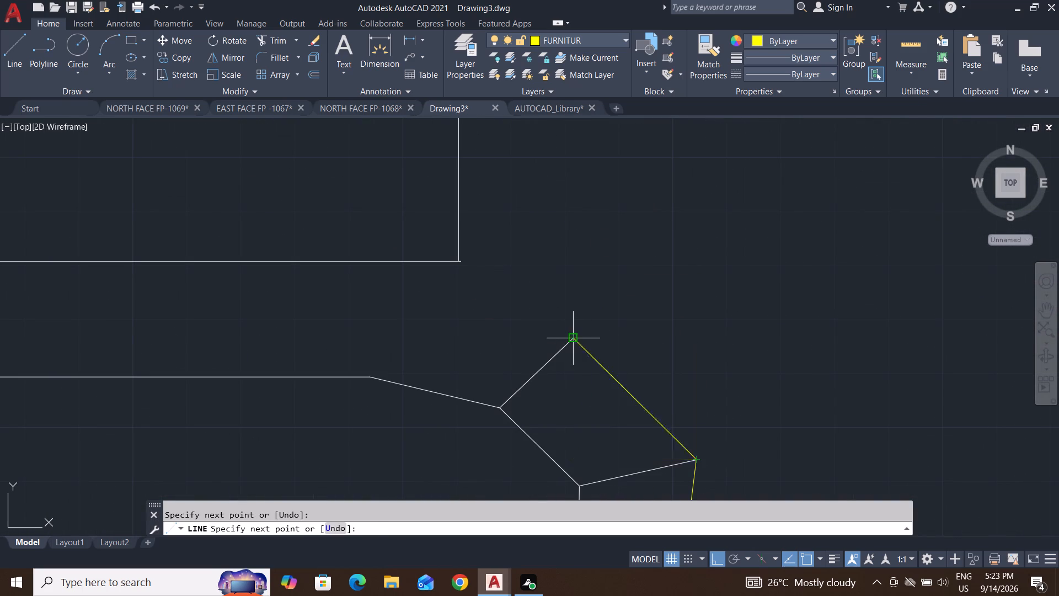
left_click(574, 337)
left_click(464, 260)
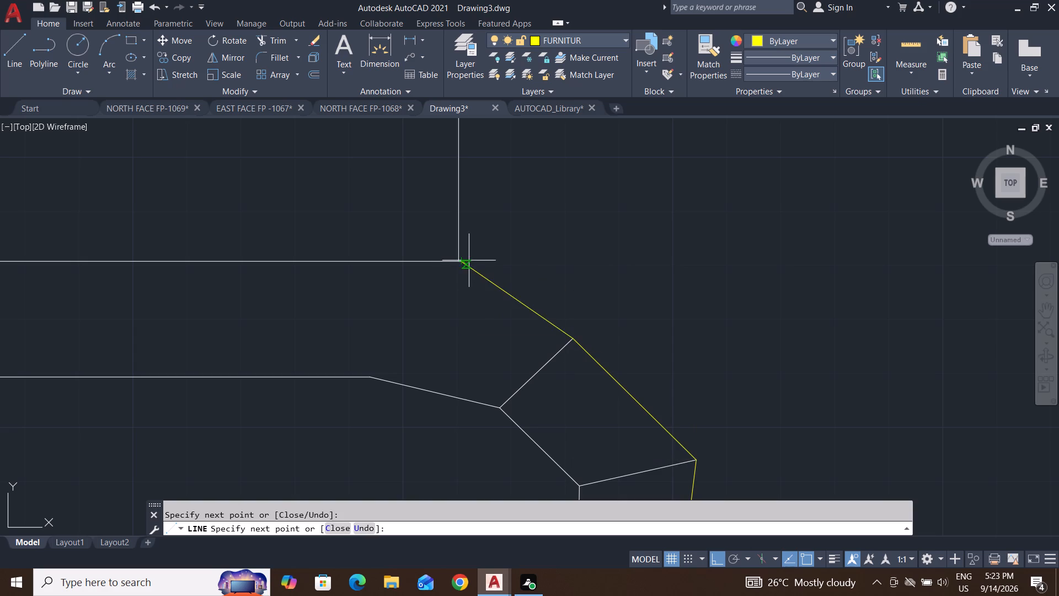
key("space")
scroll(609, 376, "down", 4)
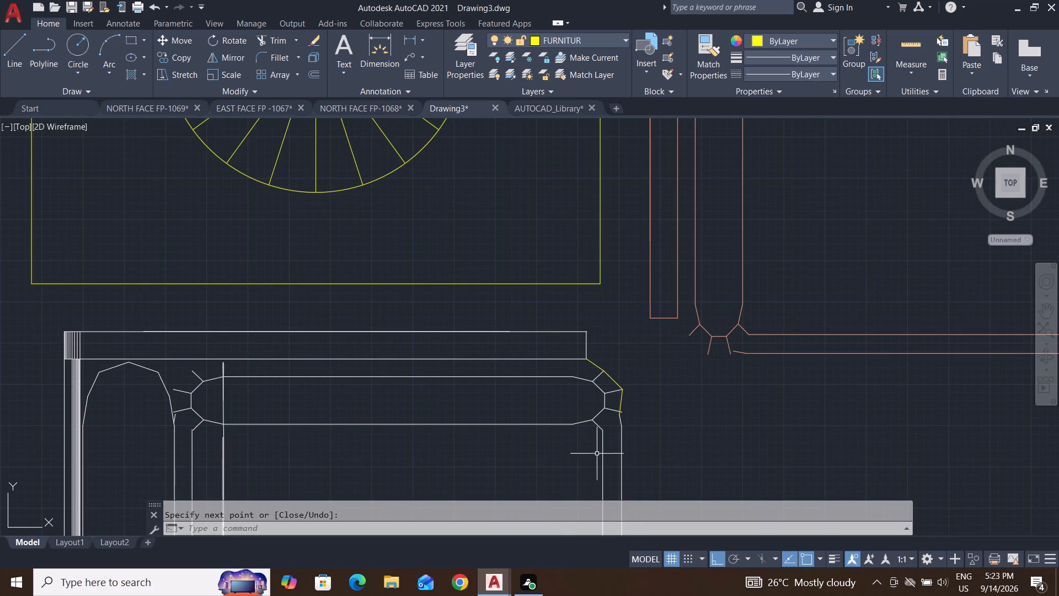
scroll(597, 453, "up", 2)
key("Escape")
key("Escape")
Trim the short corner line end projecting past the new outer edge at the sofa's upper front corner.
type("TT")
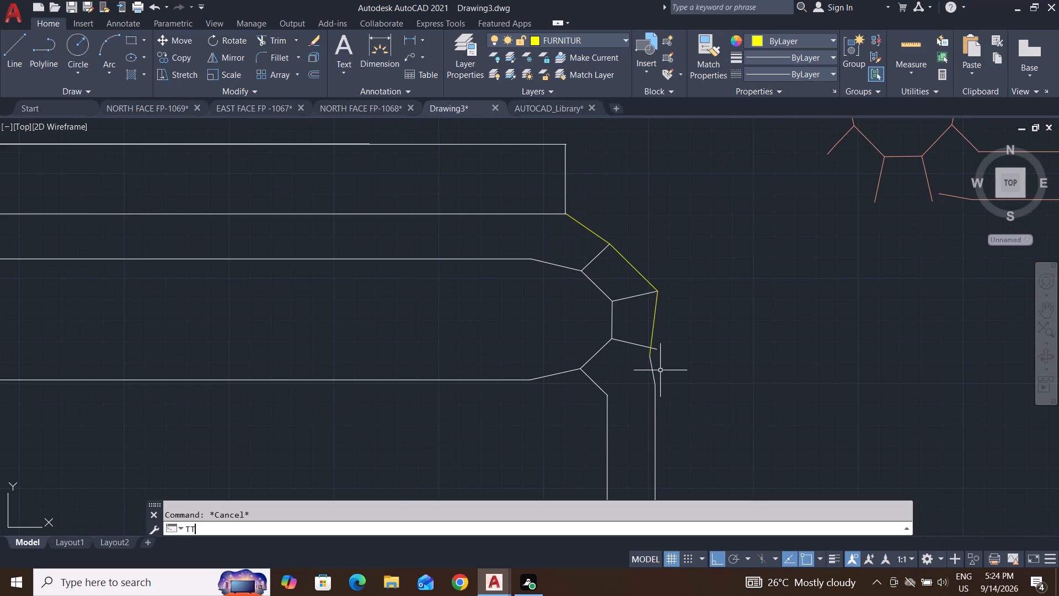
key("Escape")
key("Escape")
type("TR")
key("space")
key("space")
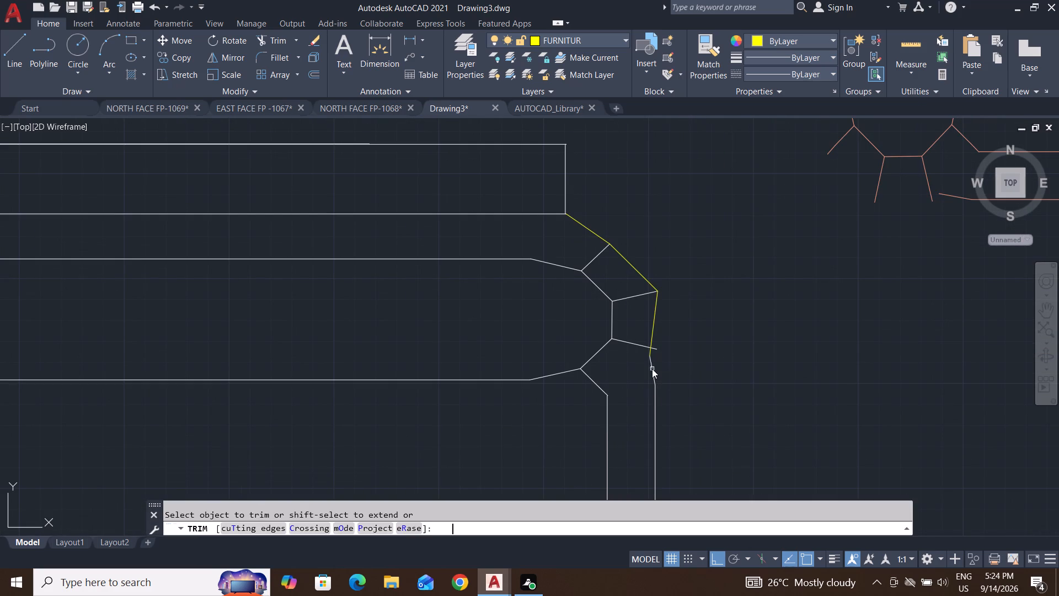
scroll(652, 369, "up", 2)
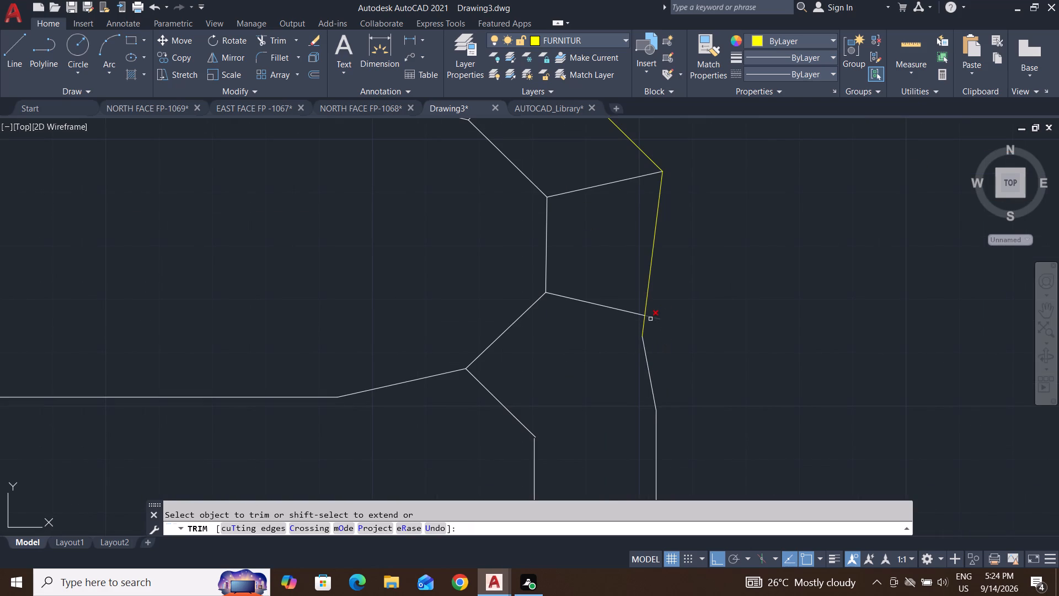
left_click(654, 317)
scroll(677, 375, "down", 4)
key("Escape")
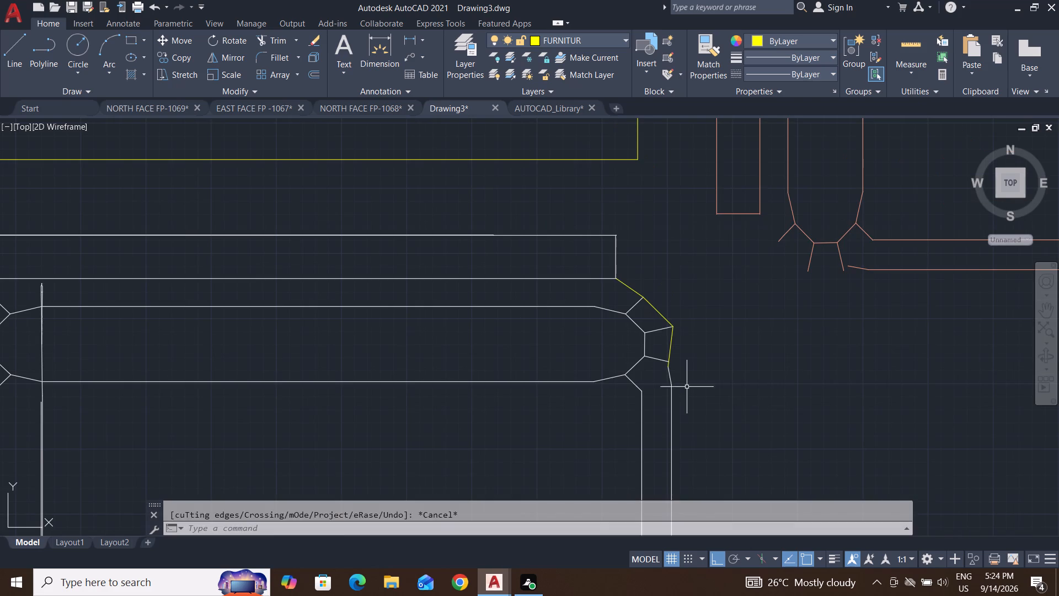
key("Escape")
key("Escape")
Assign the new corner lines at both sofa ends and the lower slanted outer line to the FURNITUR layer.
left_click(670, 343)
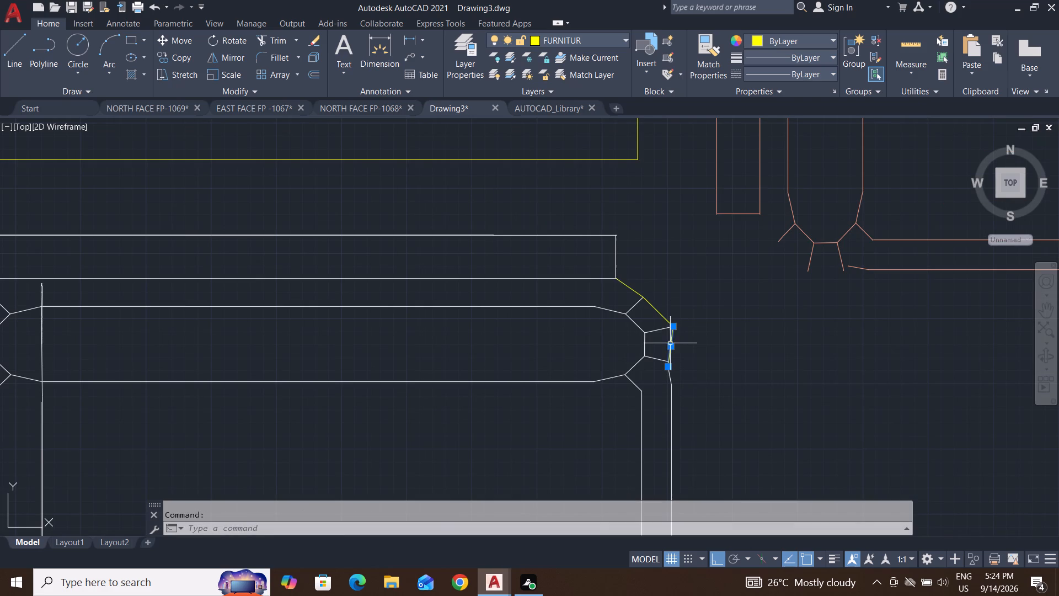
left_click(660, 313)
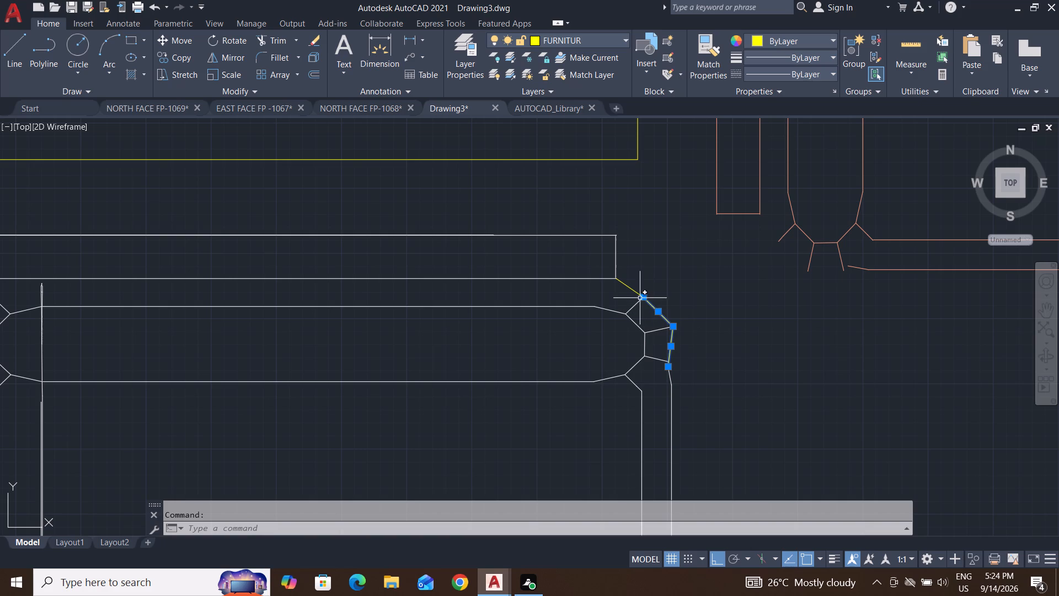
left_click(635, 293)
scroll(645, 291, "down", 4)
middle_click_drag(654, 461, 708, 196)
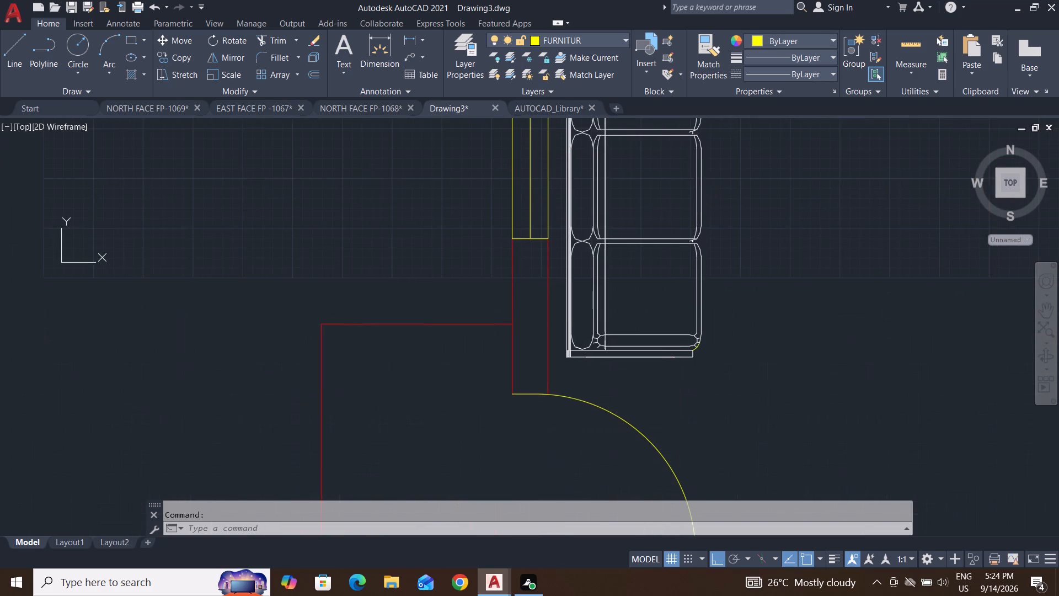
scroll(709, 323, "up", 3)
middle_click_drag(673, 417, 663, 386)
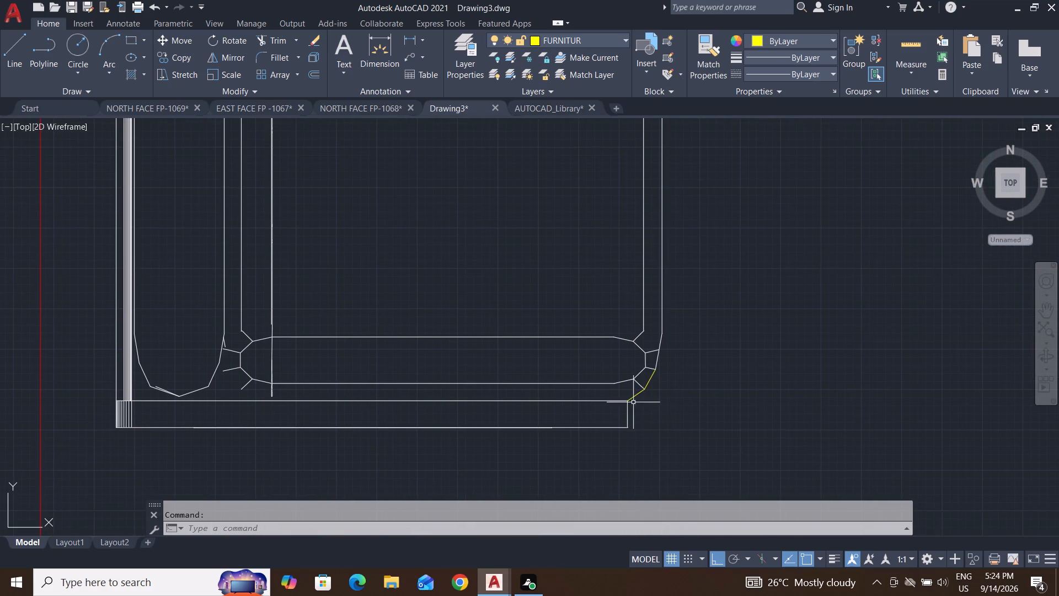
left_click(637, 396)
left_click(650, 377)
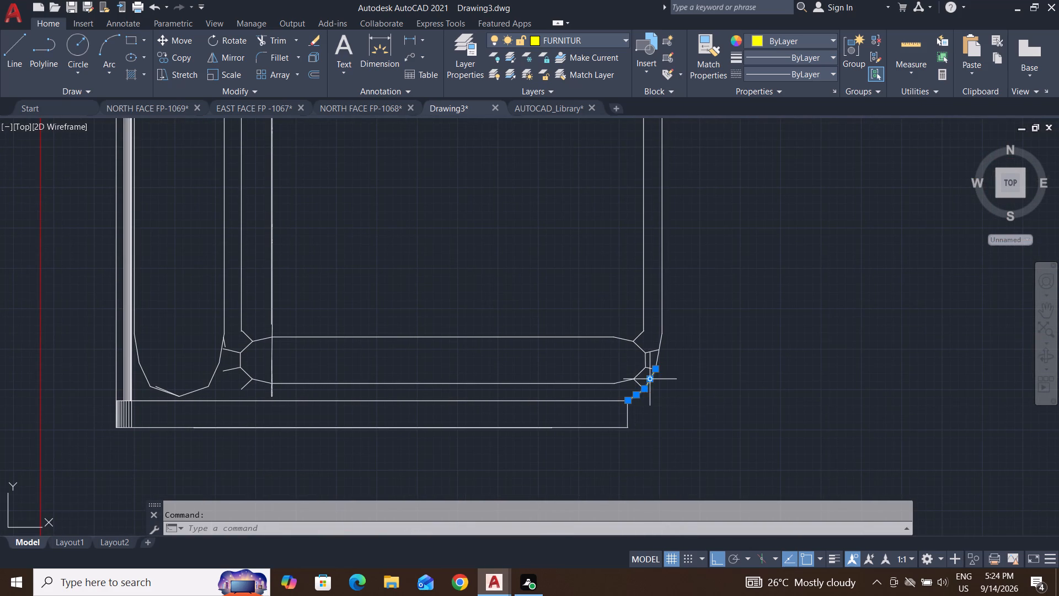
left_click(656, 356)
left_click(657, 358)
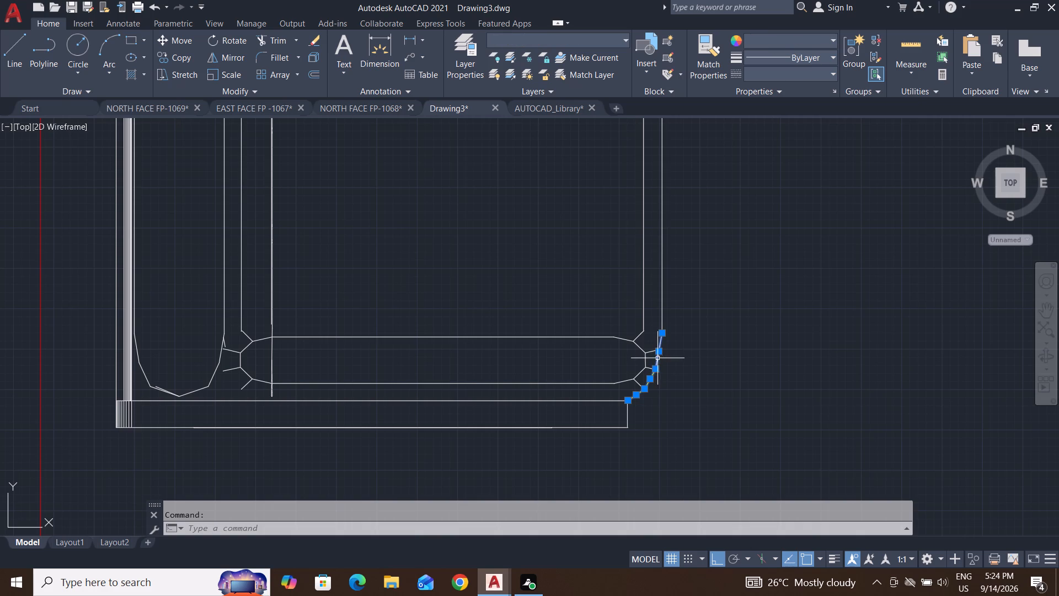
left_click(609, 40)
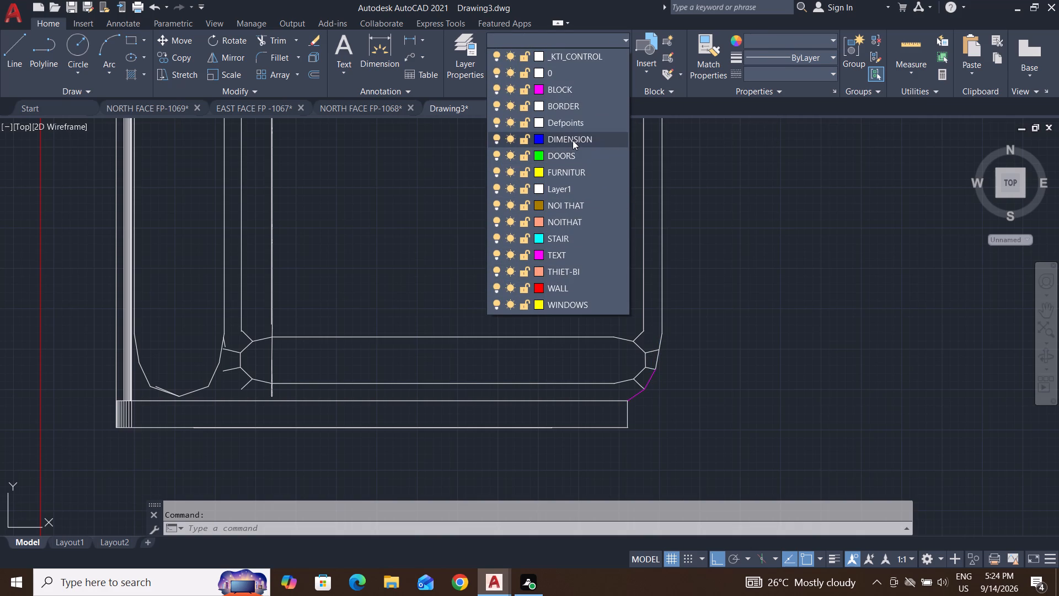
left_click(573, 178)
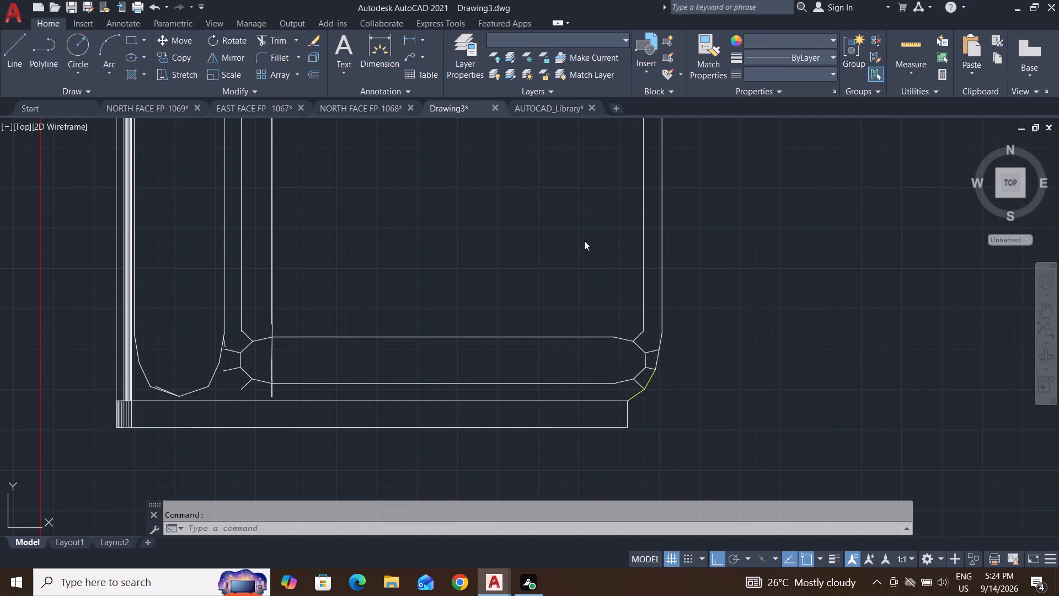
key("Escape")
key("Escape")
key("Escape")
left_click(726, 207)
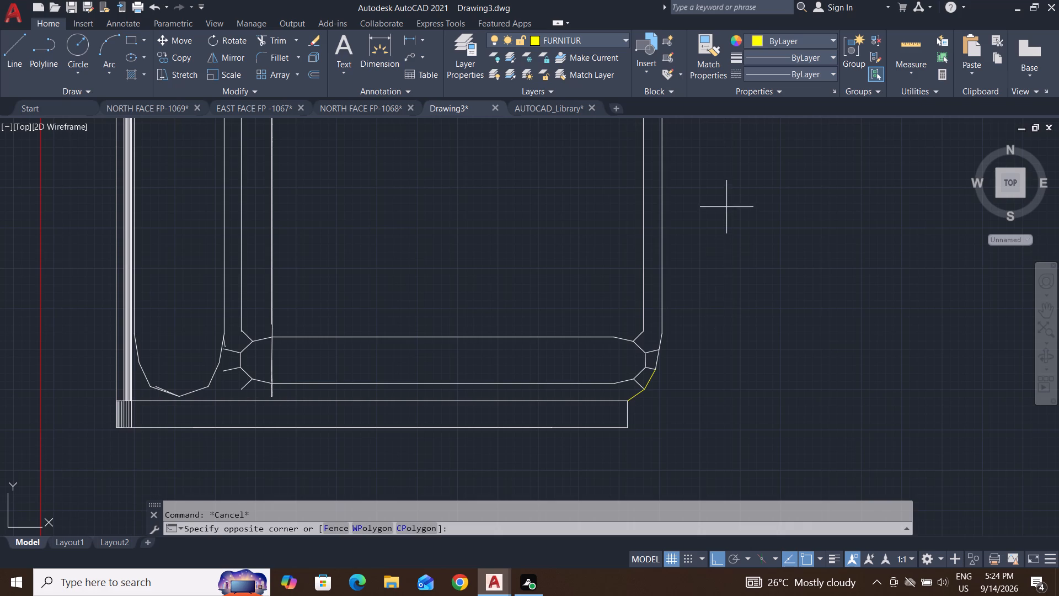
key("Escape")
key("Escape")
Delete the extra vertical lines running through the middle and upper seat cushions near the sofa's backrest.
scroll(409, 404, "up", 1)
scroll(414, 438, "down", 4)
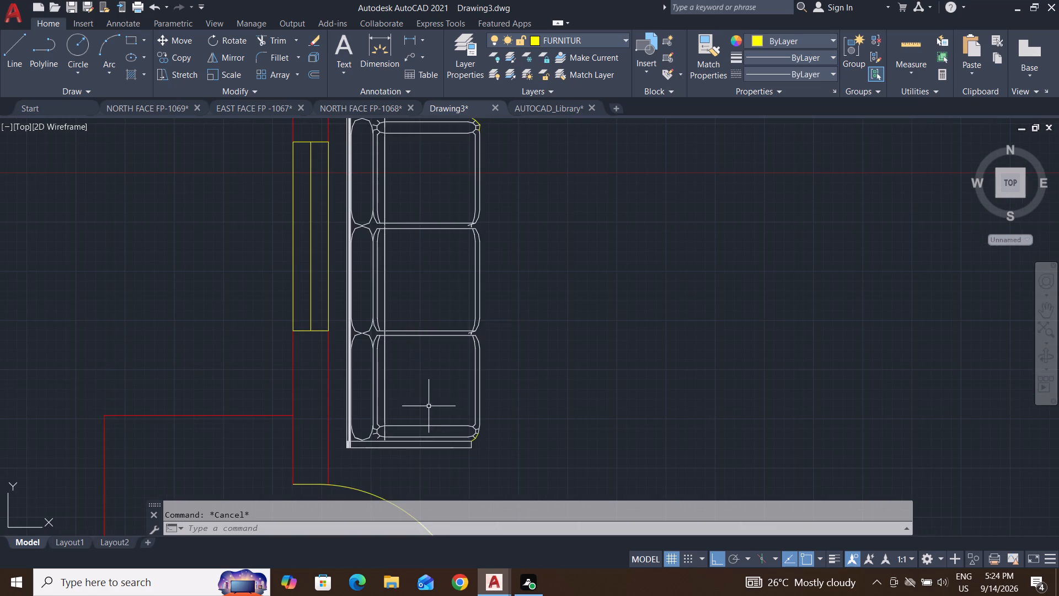
middle_click_drag(423, 354, 523, 449)
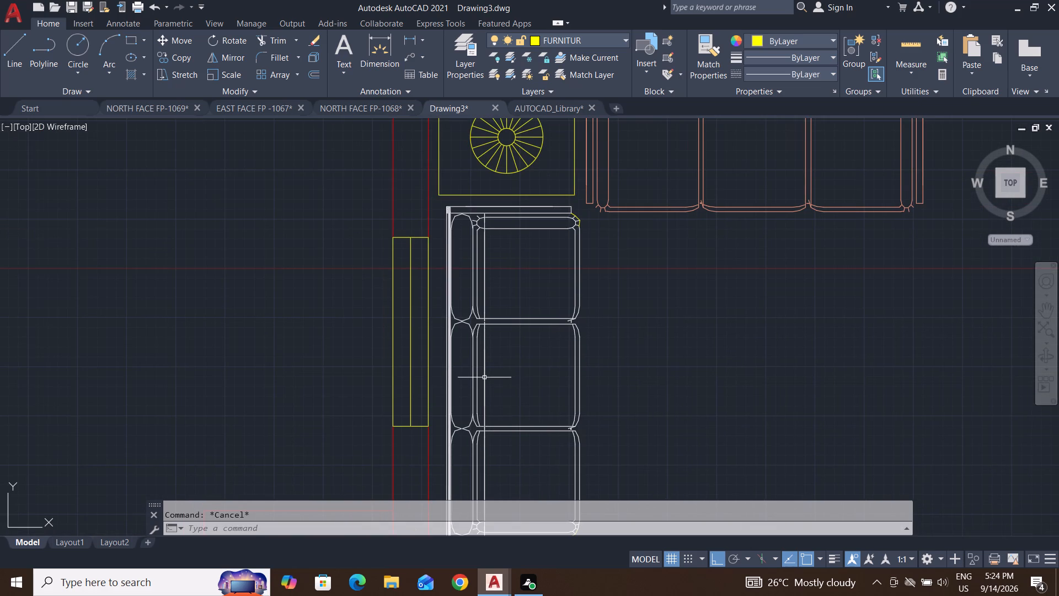
left_click(486, 382)
key("Delete")
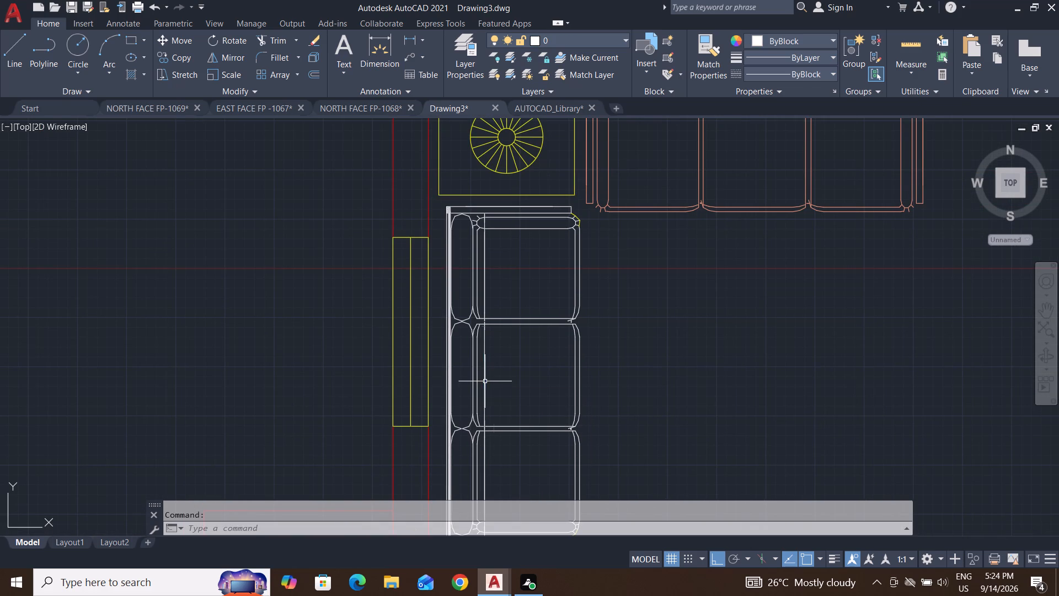
left_click(514, 357)
left_click(483, 398)
key("Delete")
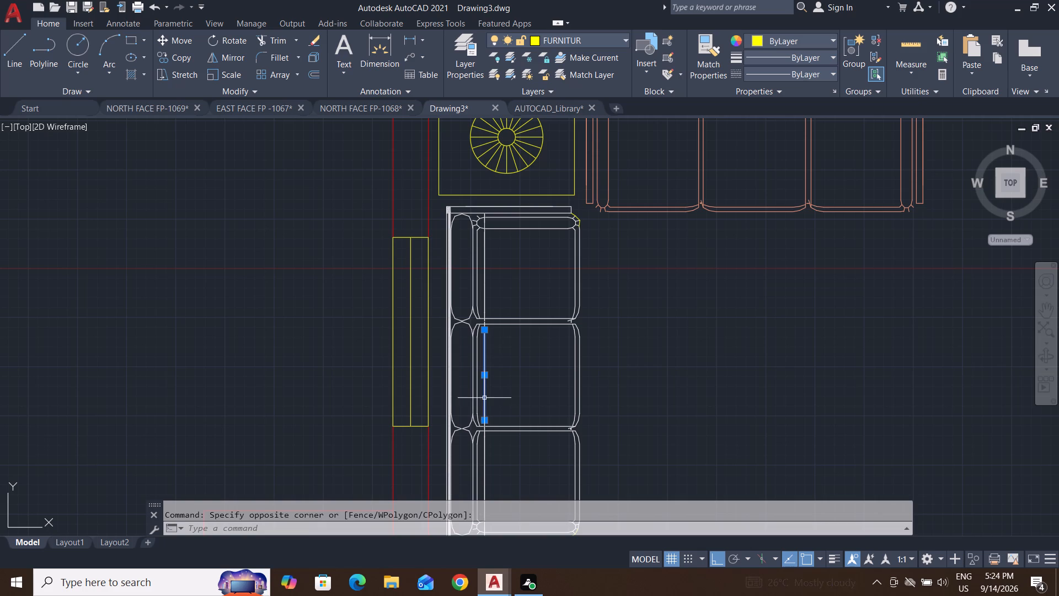
left_click(495, 264)
left_click(482, 300)
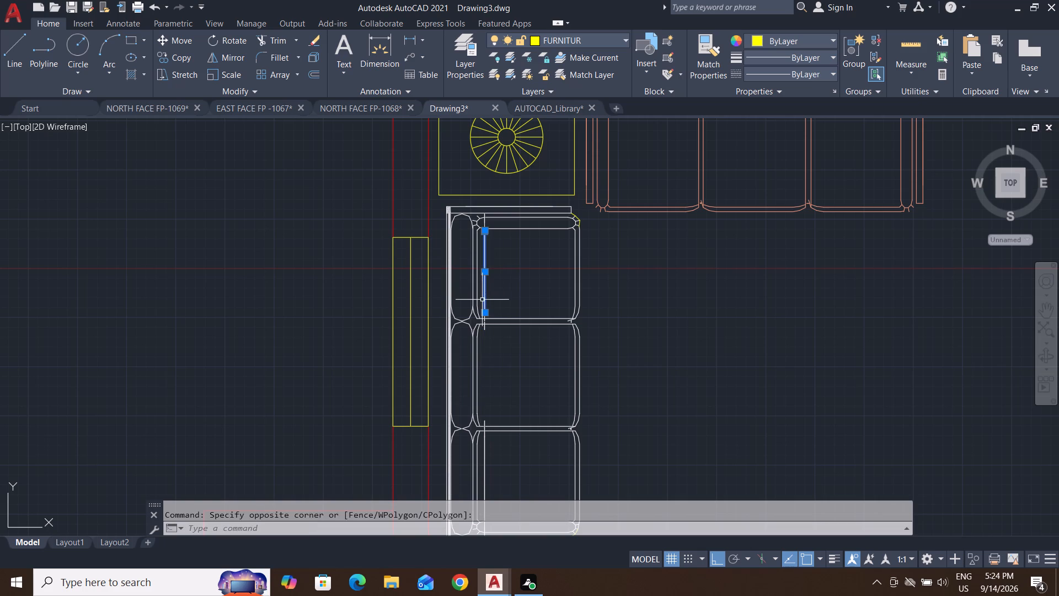
key("Delete")
Delete the leftover vertical line pieces crossing the upper armrest cushion and the gap between the upper and middle seats.
scroll(470, 207, "up", 3)
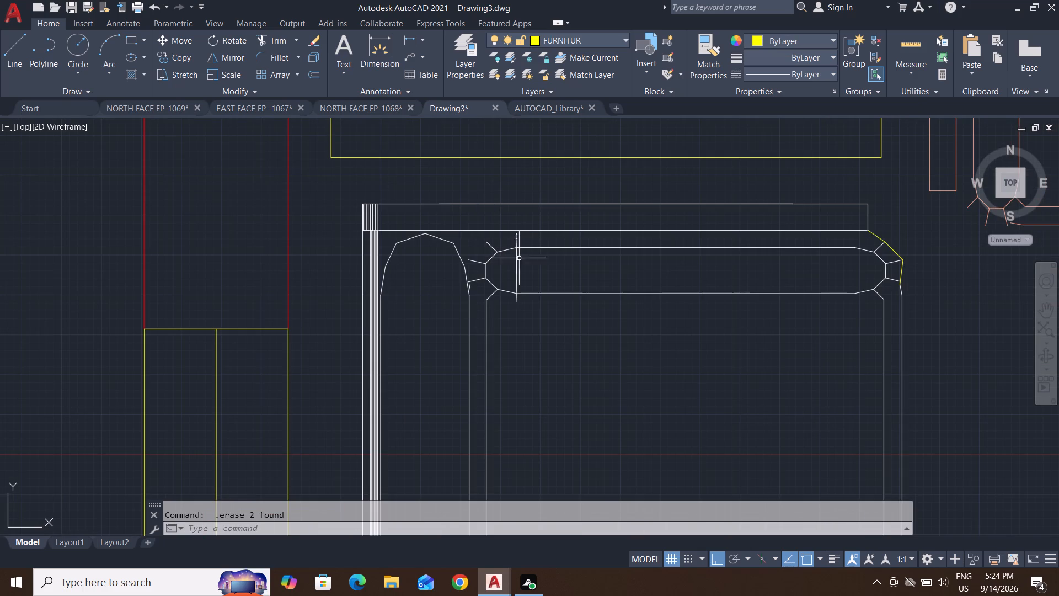
left_click(529, 260)
left_click(507, 283)
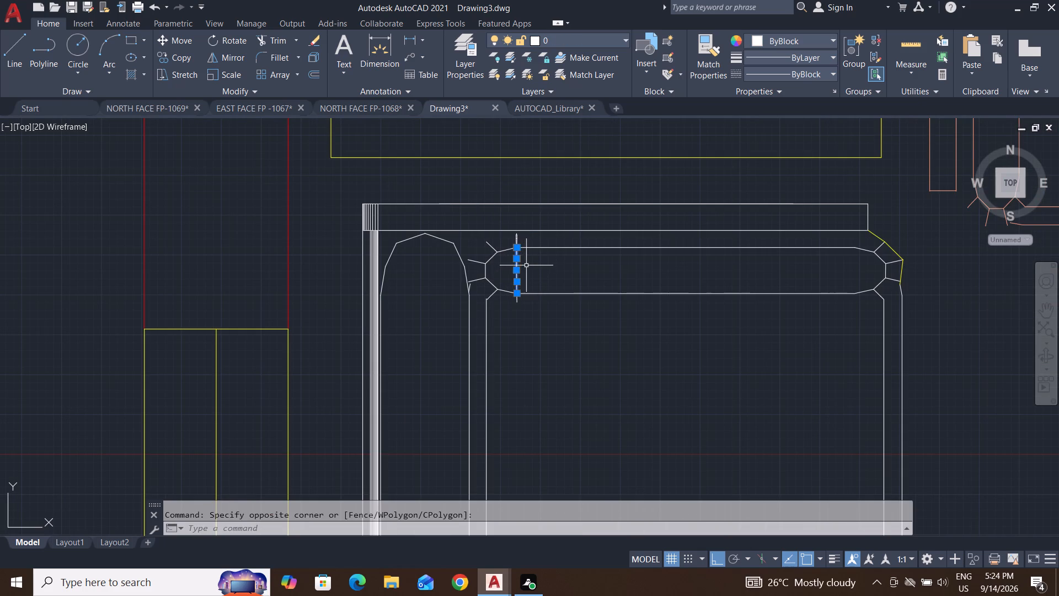
key("Delete")
scroll(517, 235, "up", 3)
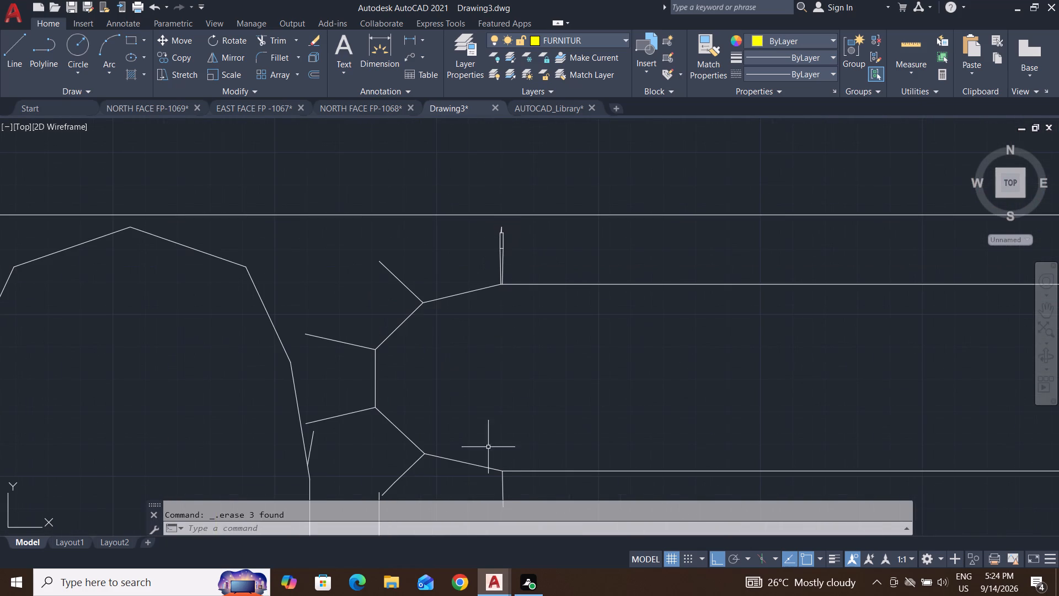
scroll(509, 399, "down", 5)
middle_click_drag(506, 412, 486, 216)
middle_click_drag(486, 389, 489, 345)
scroll(494, 322, "up", 4)
left_click(483, 252)
left_click(449, 294)
key("Delete")
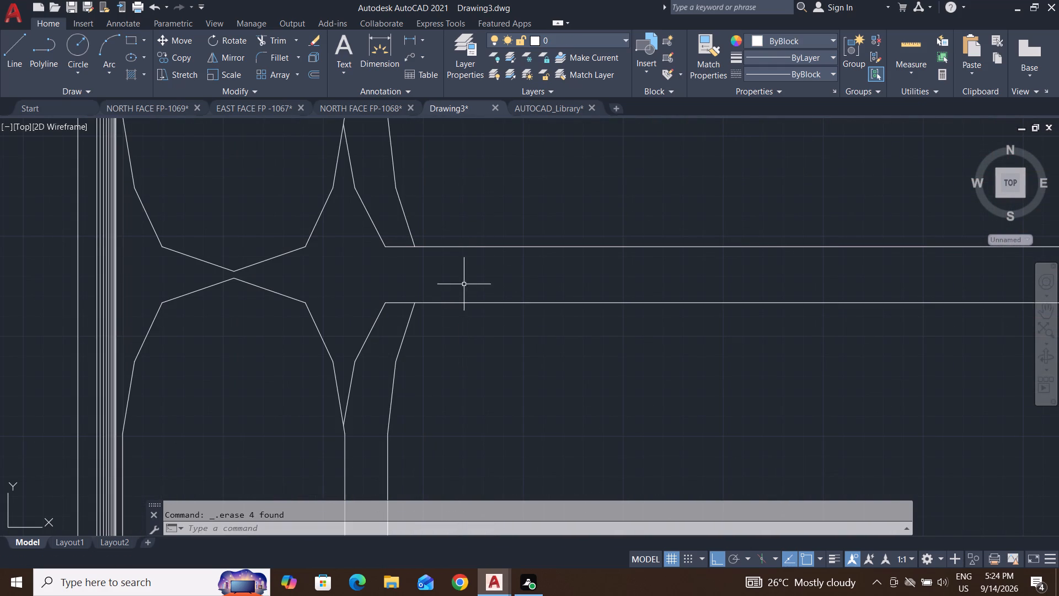
Delete the extra vertical lines running through the lower seat cushion and the lower armrest cushion near the sofa's backrest.
scroll(483, 283, "down", 8)
scroll(474, 325, "up", 4)
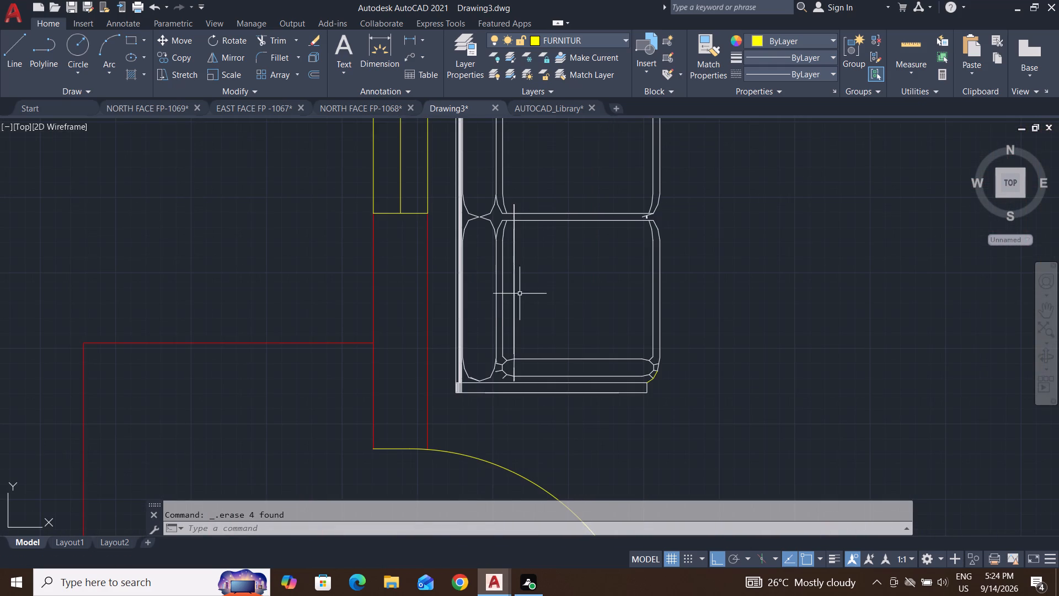
left_click(525, 255)
left_click(510, 316)
key("Delete")
scroll(504, 361, "up", 3)
left_click(539, 374)
left_click(528, 402)
key("Delete")
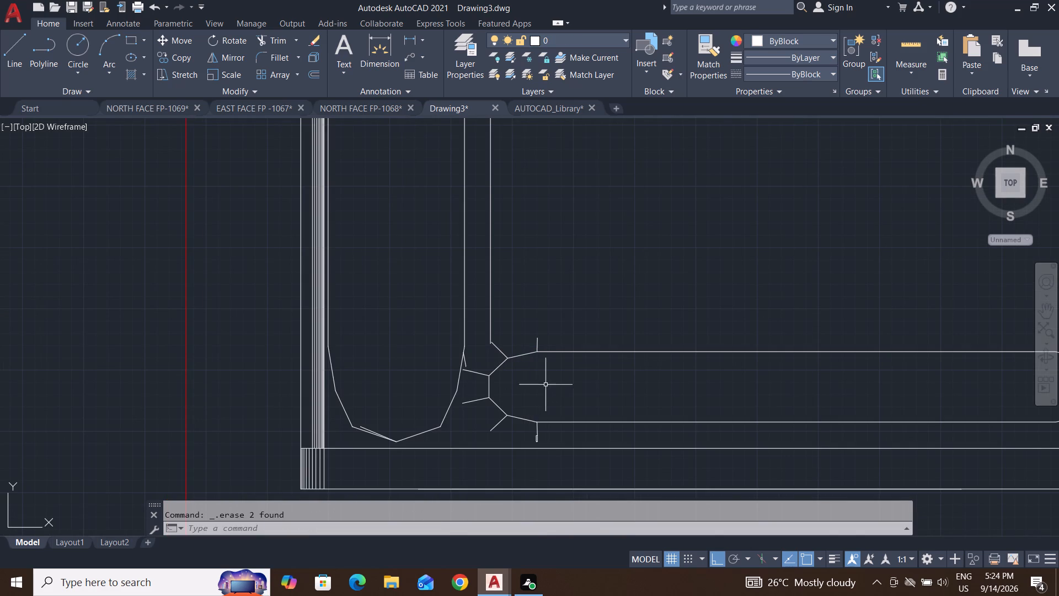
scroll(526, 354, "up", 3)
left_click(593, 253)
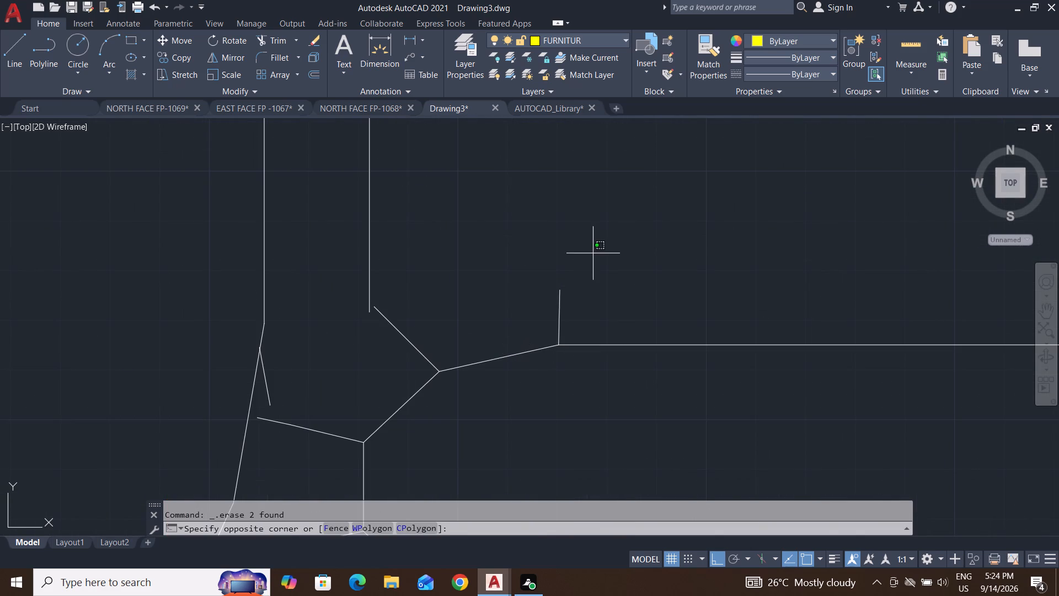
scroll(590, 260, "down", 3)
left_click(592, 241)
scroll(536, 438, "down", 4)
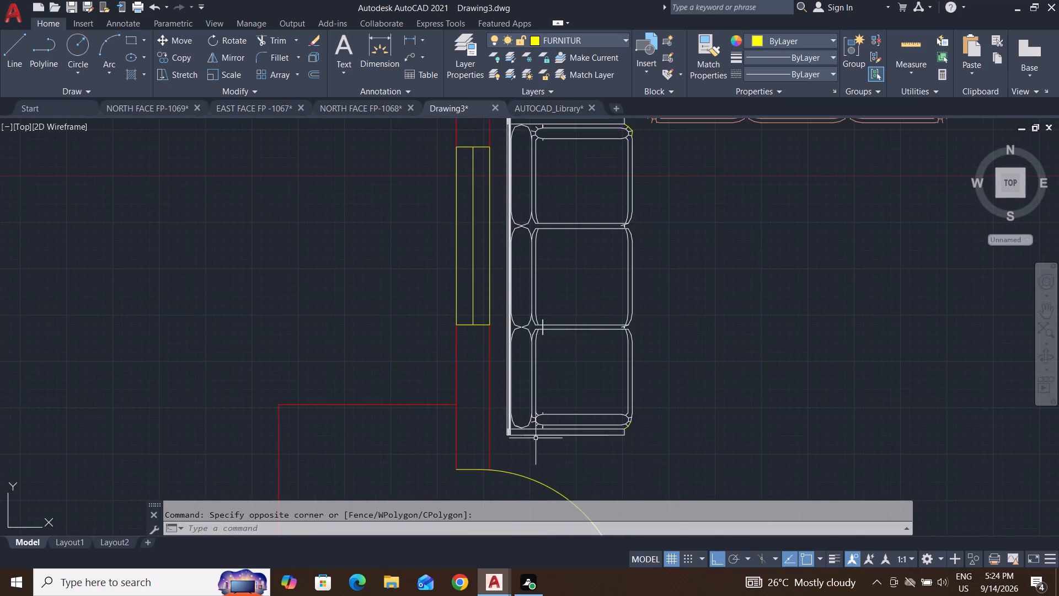
Delete the leftover vertical line pieces in and beside the gap between the sofa's middle and lower seats near the backrest.
scroll(551, 315, "up", 4)
scroll(528, 410, "up", 2)
left_click(474, 371)
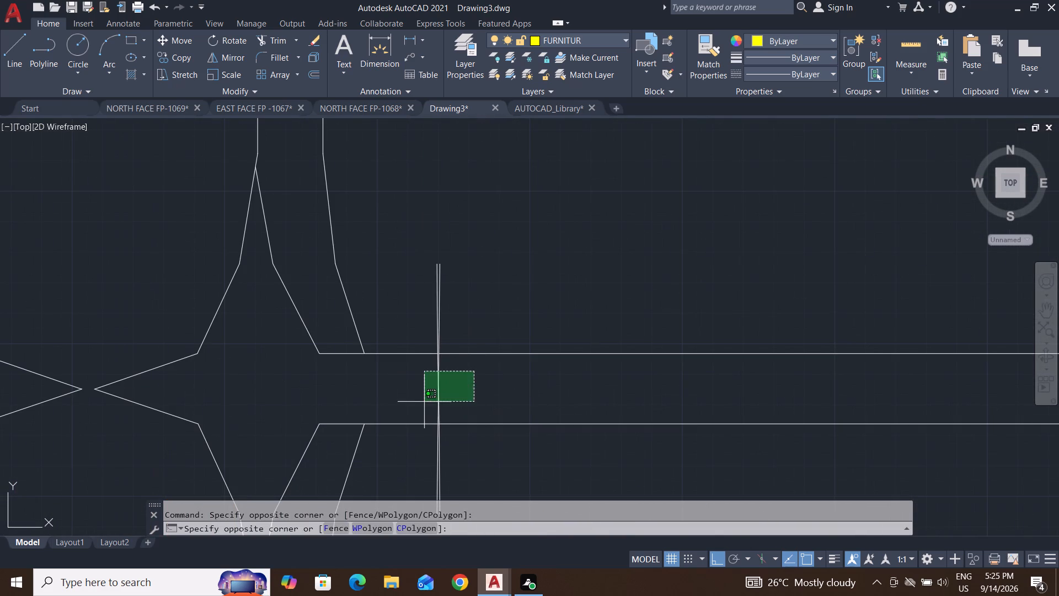
left_click(424, 402)
key("Delete")
left_click(470, 272)
left_click(421, 312)
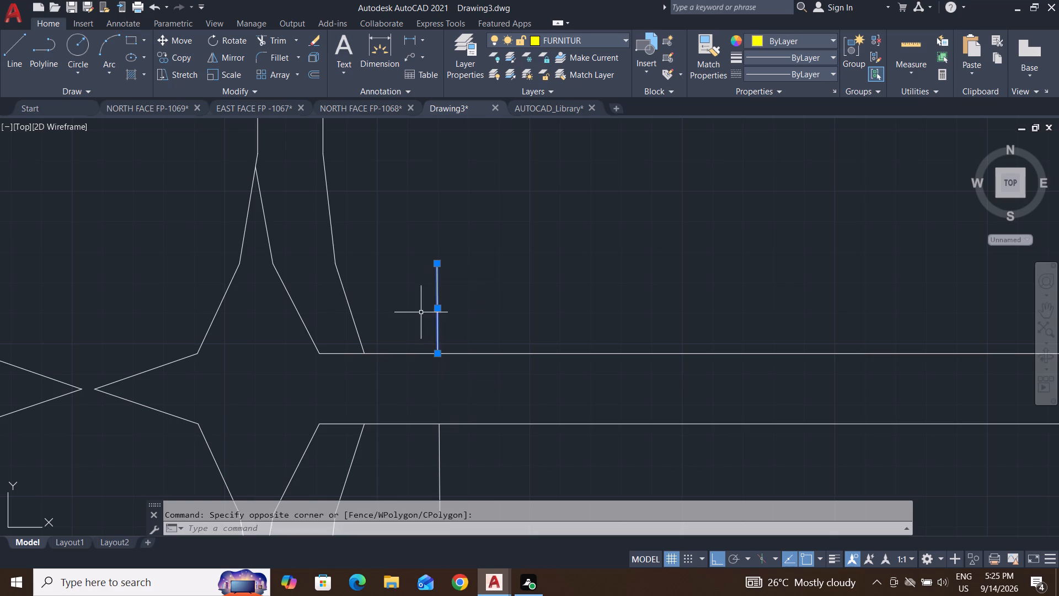
key("Delete")
left_click(472, 447)
left_click(418, 487)
key("Delete")
scroll(441, 469, "down", 4)
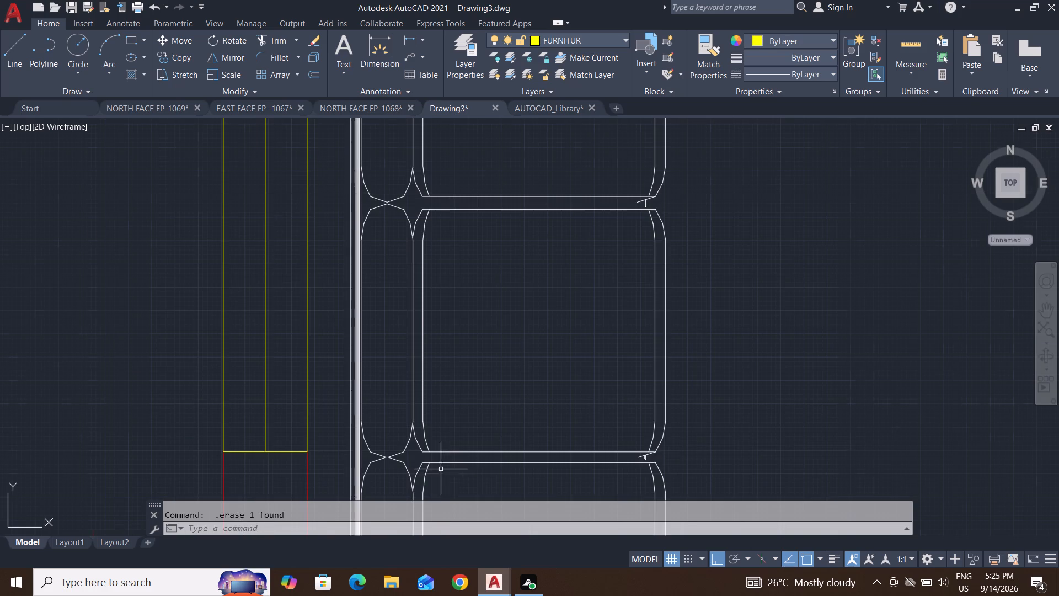
Draw a slanted line from the notch tip to the lower seat's front corner at the gap between the middle and lower seats.
scroll(643, 456, "up", 3)
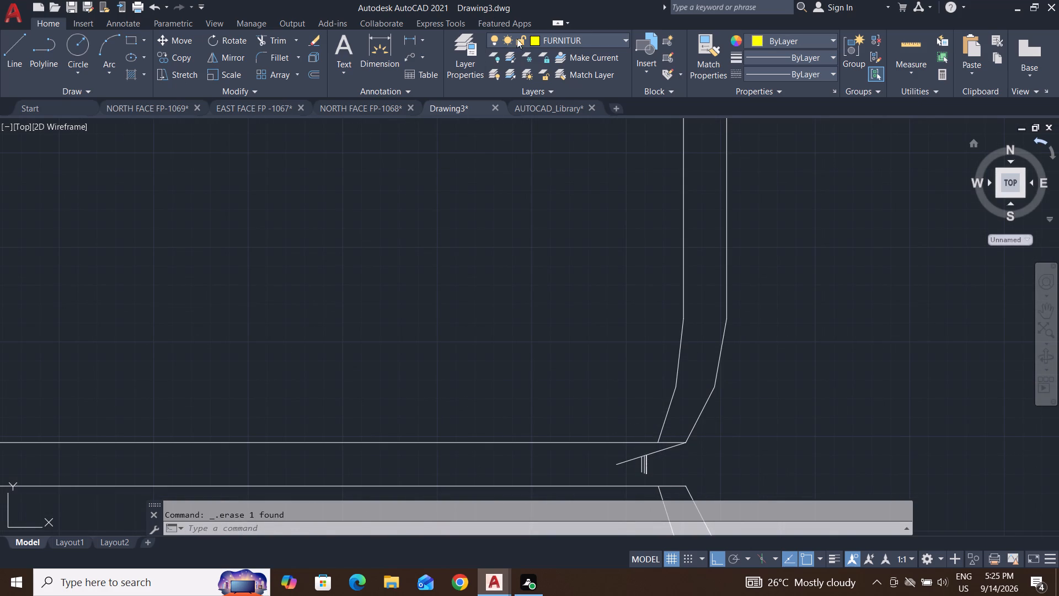
left_click(24, 44)
middle_click_drag(648, 441, 646, 454)
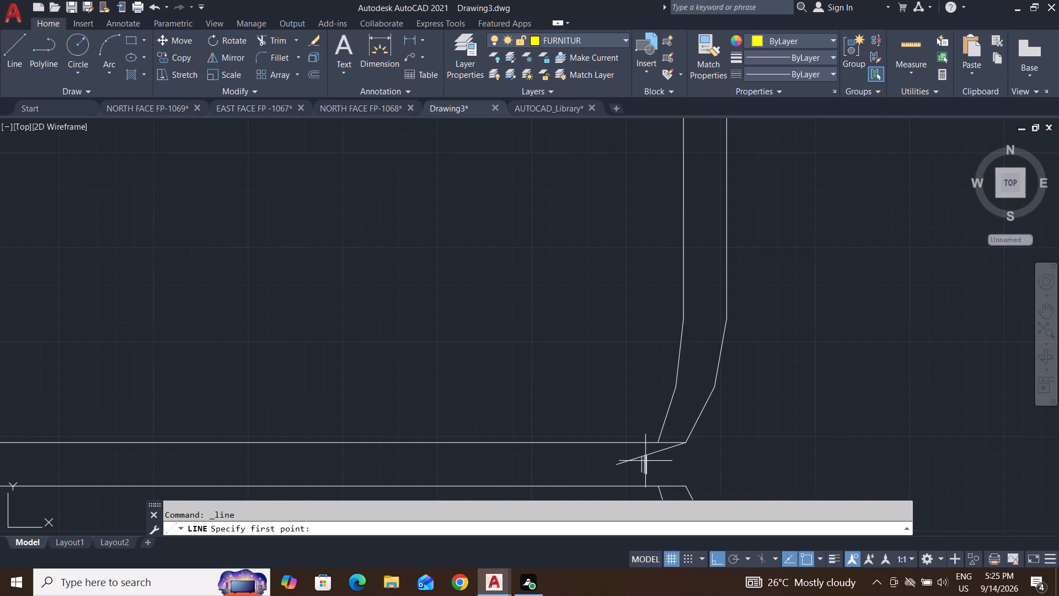
middle_click_drag(646, 454, 581, 306)
left_click(550, 329)
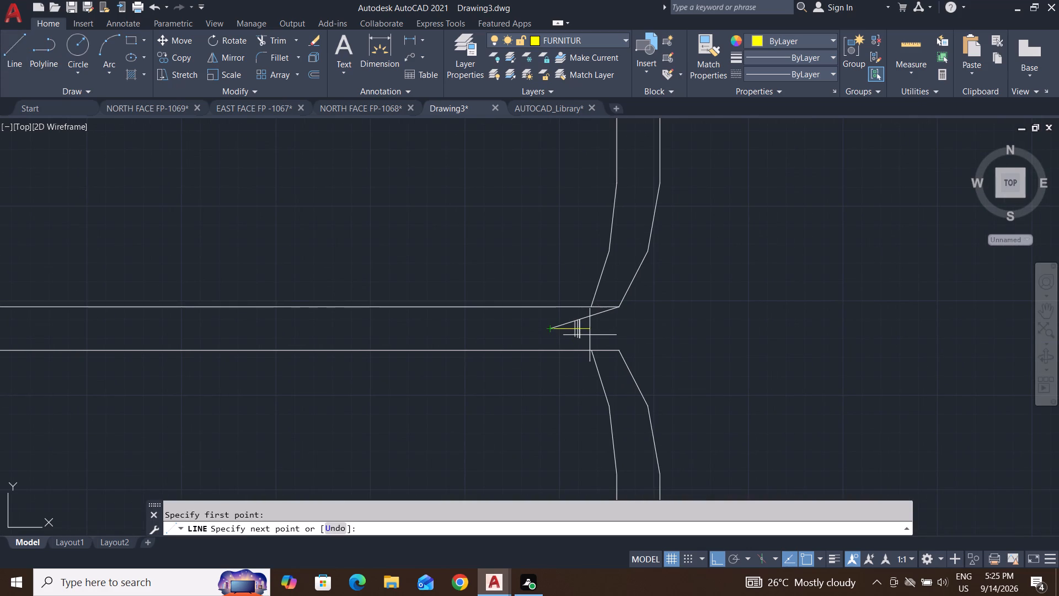
left_click(618, 353)
scroll(657, 497, "down", 2)
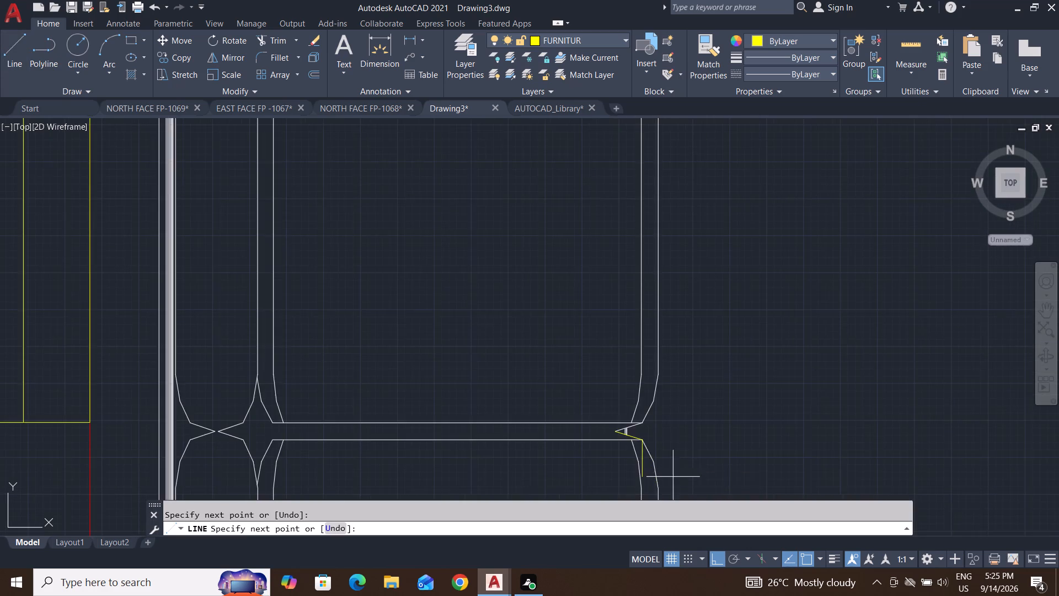
scroll(682, 463, "down", 2)
key("Escape")
Draw a slanted line from the notch tip to the middle seat's front corner at the gap between the upper and middle seats.
scroll(684, 264, "up", 3)
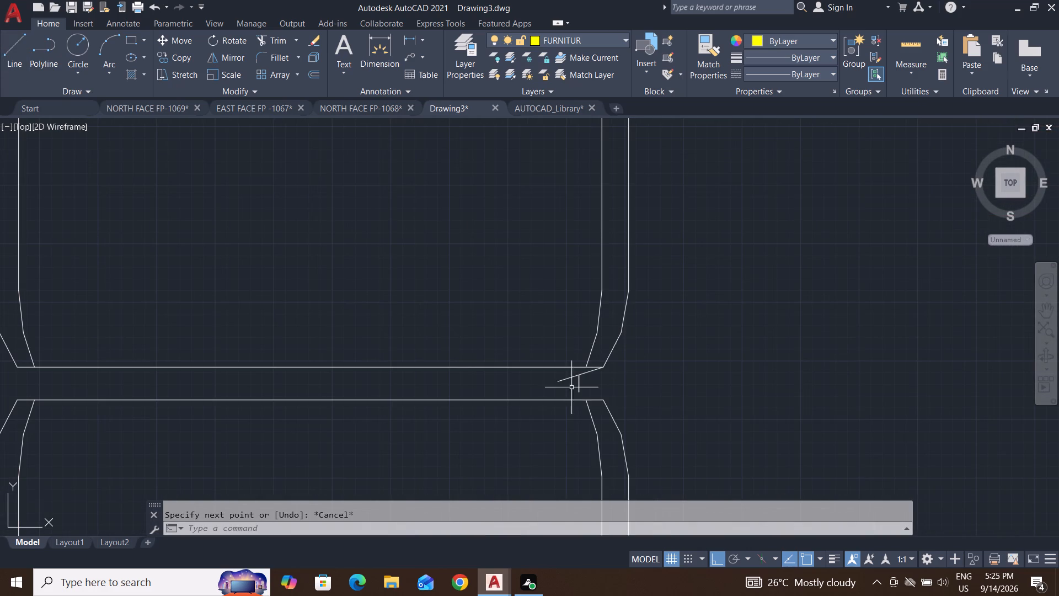
key("space")
left_click(559, 383)
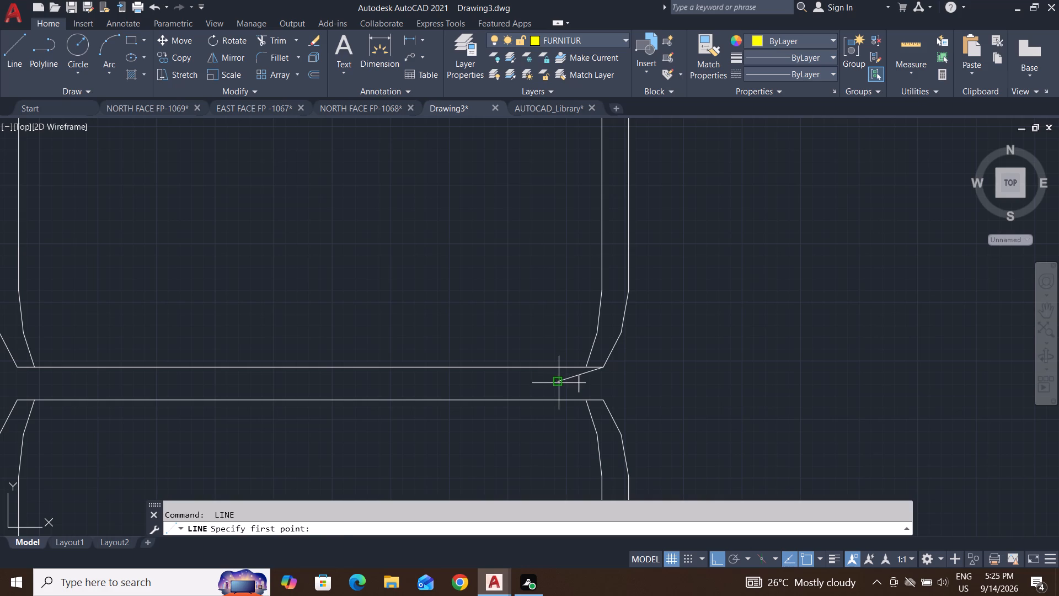
left_click(600, 398)
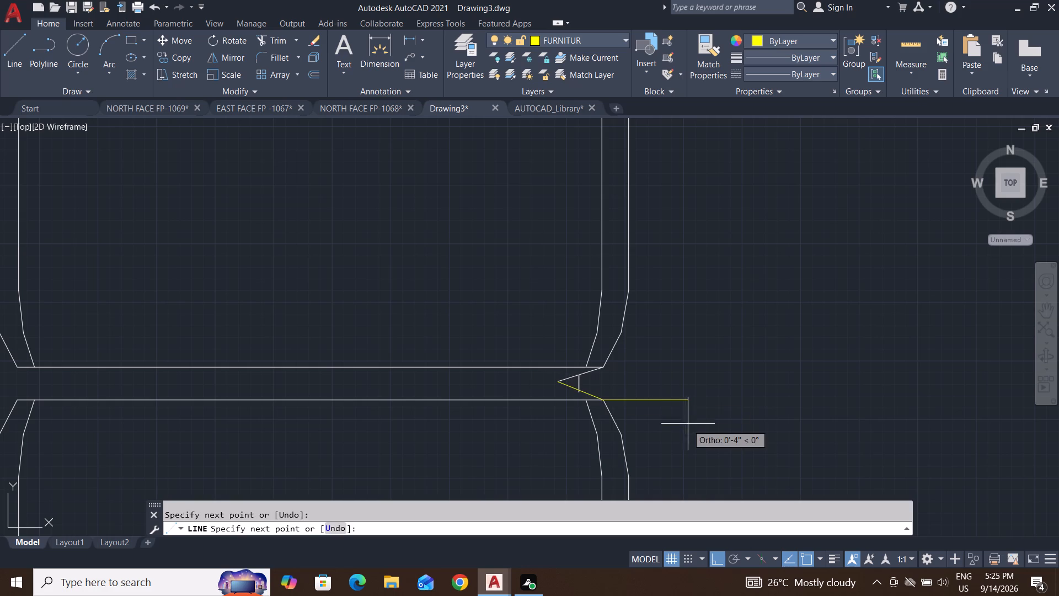
key("space")
scroll(563, 390, "up", 3)
key("Escape")
key("Escape")
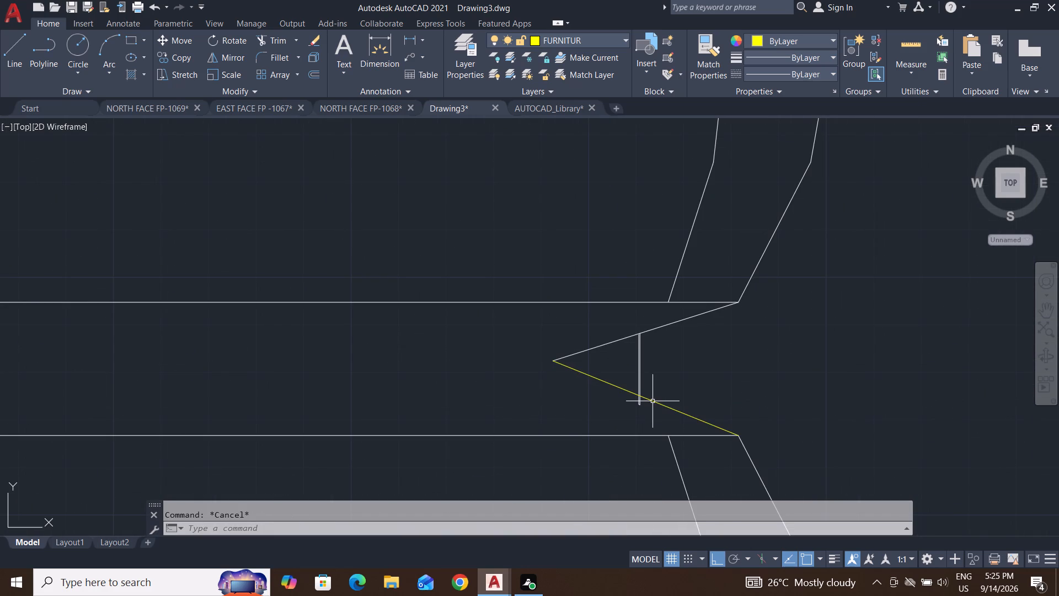
Trim the short vertical line ends projecting past the new slanted line at the gap between the upper and middle seats.
type("TR")
key("space")
key("space")
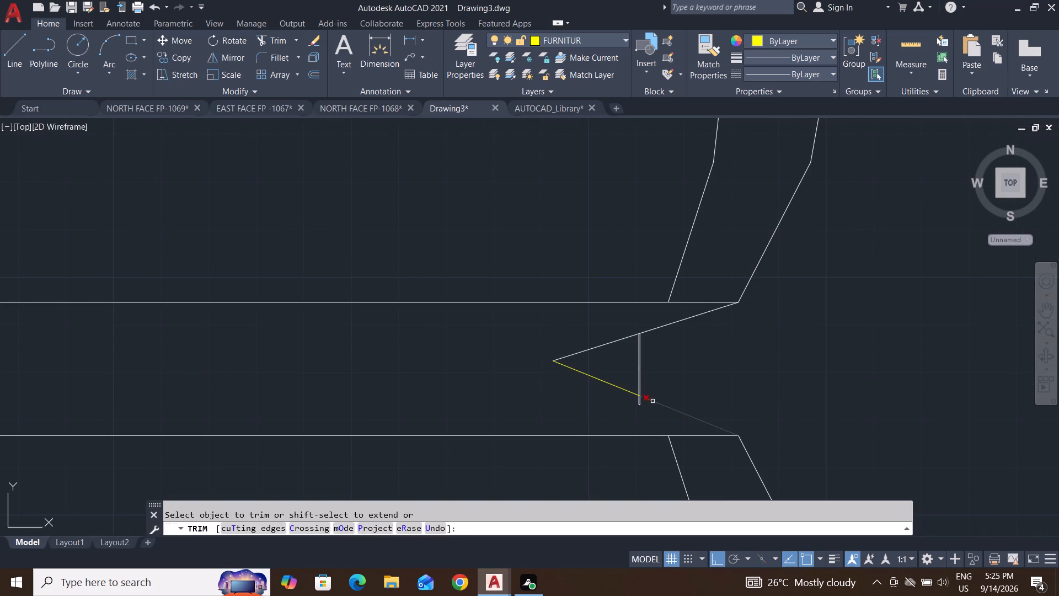
double_click(639, 403)
left_click(640, 404)
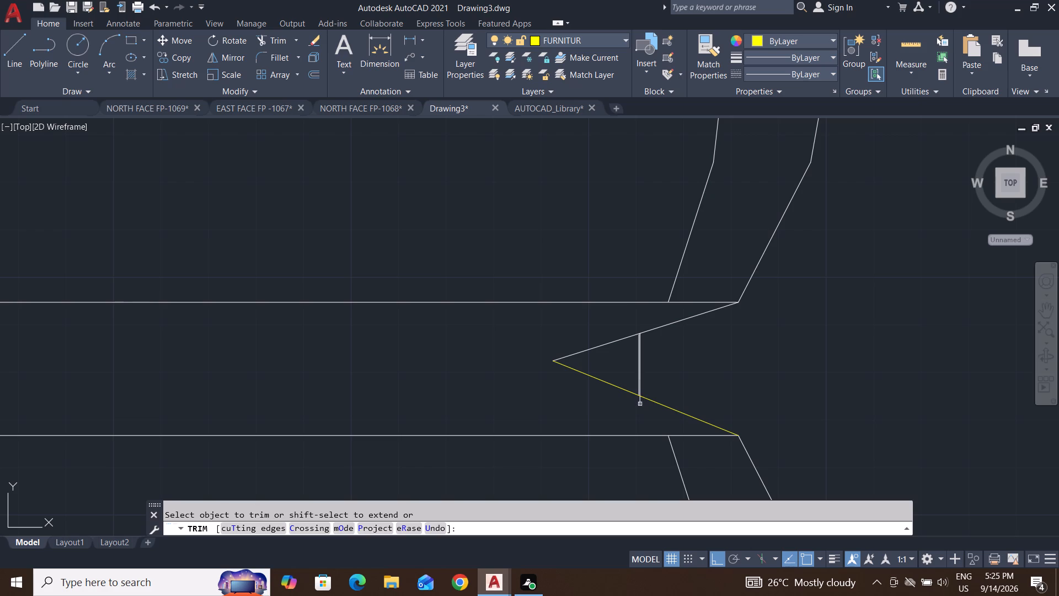
left_click(640, 404)
scroll(639, 402, "up", 5)
left_click(660, 415)
left_click(469, 386)
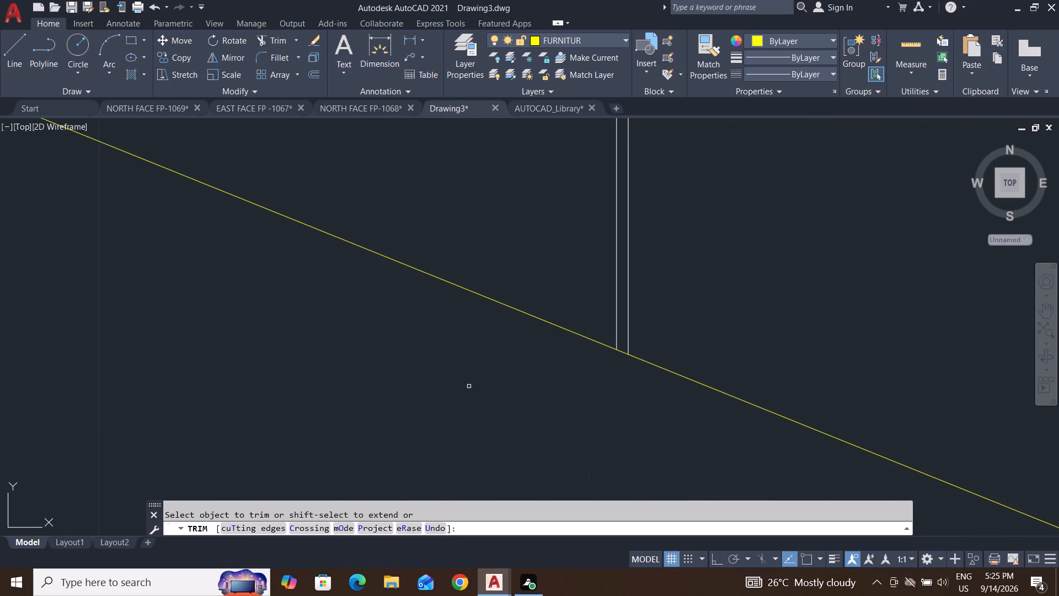
scroll(640, 413, "down", 10)
key("Escape")
key("Escape")
scroll(724, 389, "down", 4)
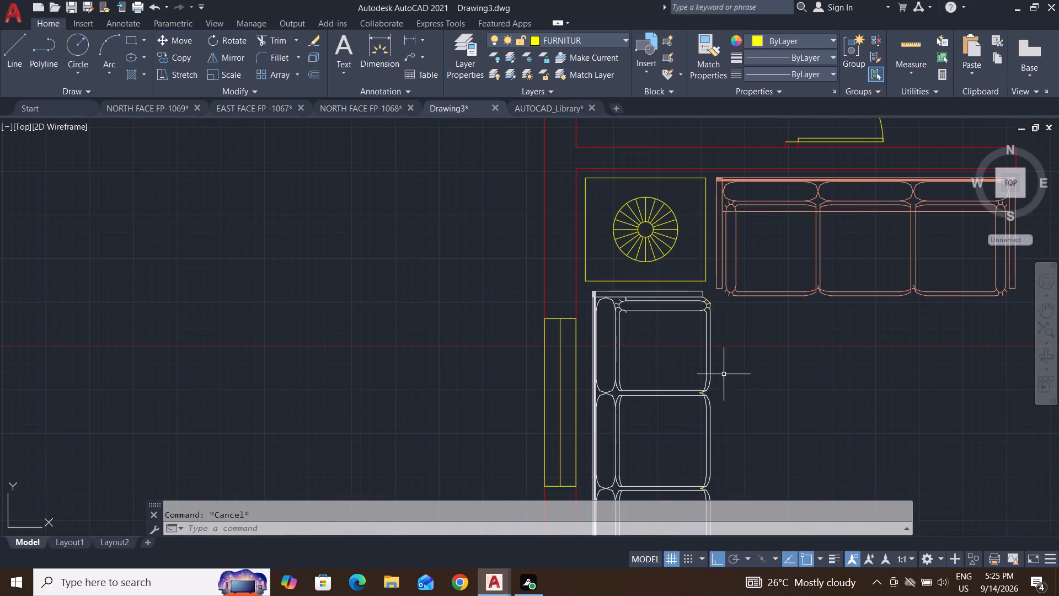
Draw three connected lines joining the open spoke ends around the upper armrest cushion's rounded end near the backrest.
scroll(709, 331, "up", 4)
middle_click_drag(738, 347, 874, 445)
middle_click_drag(279, 323, 473, 349)
scroll(424, 344, "up", 2)
key("Escape")
key("Escape")
key("l")
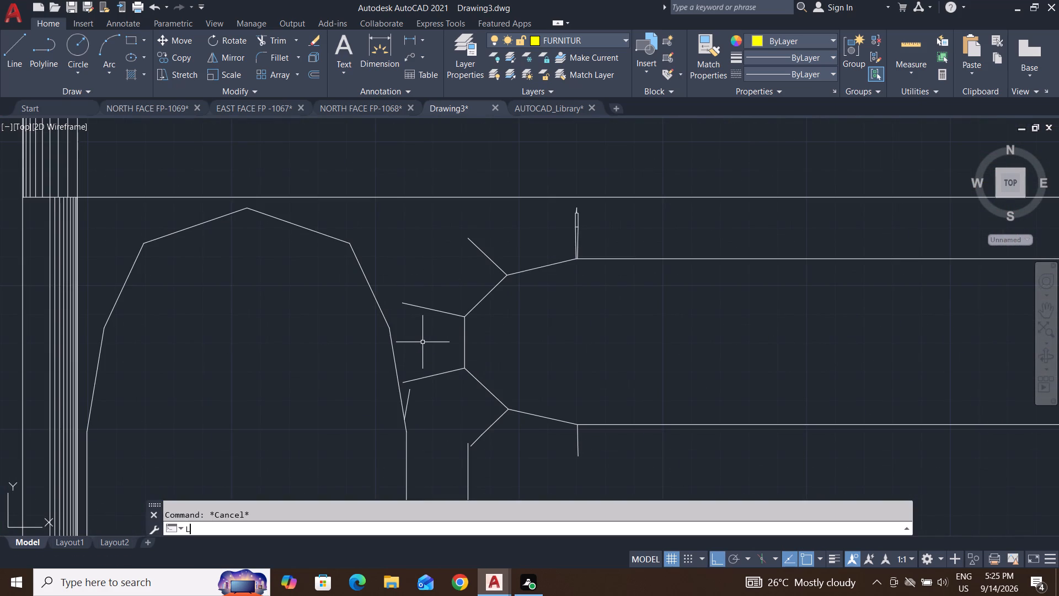
key("Return")
scroll(386, 351, "up", 2)
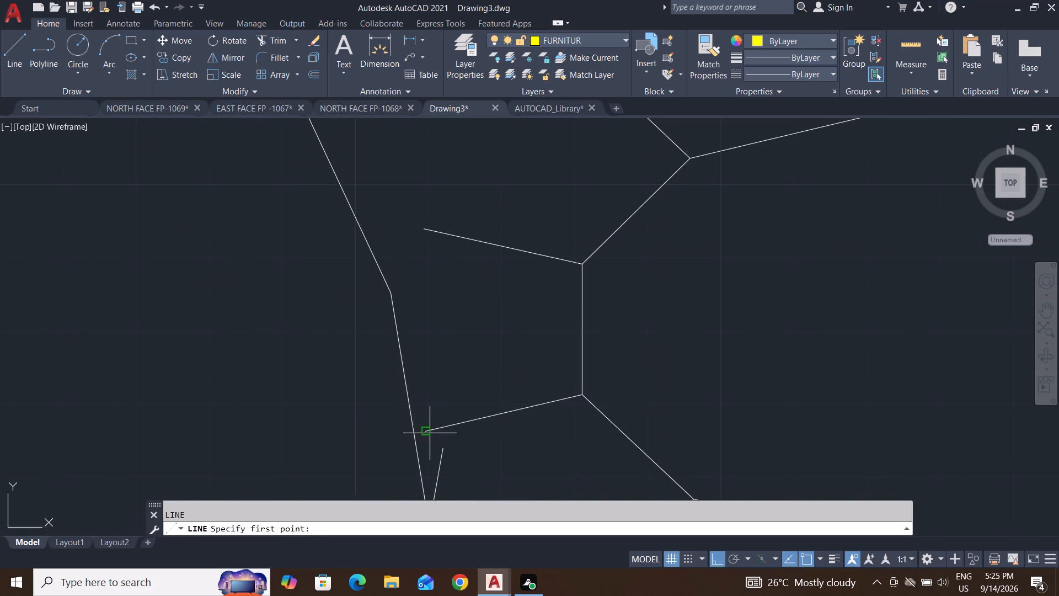
left_click(426, 431)
left_click(423, 232)
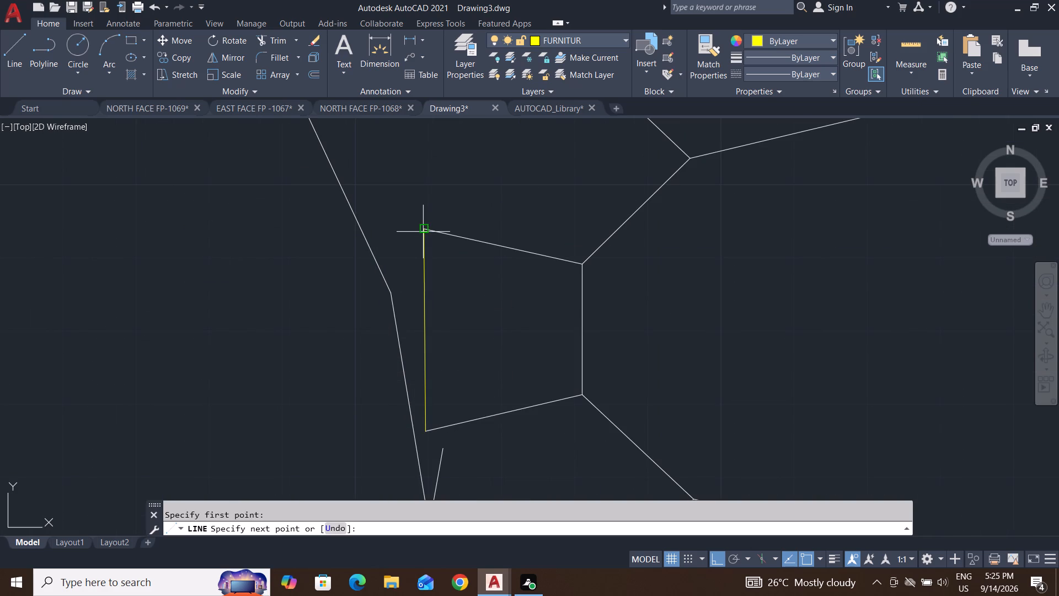
scroll(429, 310, "down", 2)
middle_click_drag(432, 317, 466, 392)
left_click(526, 289)
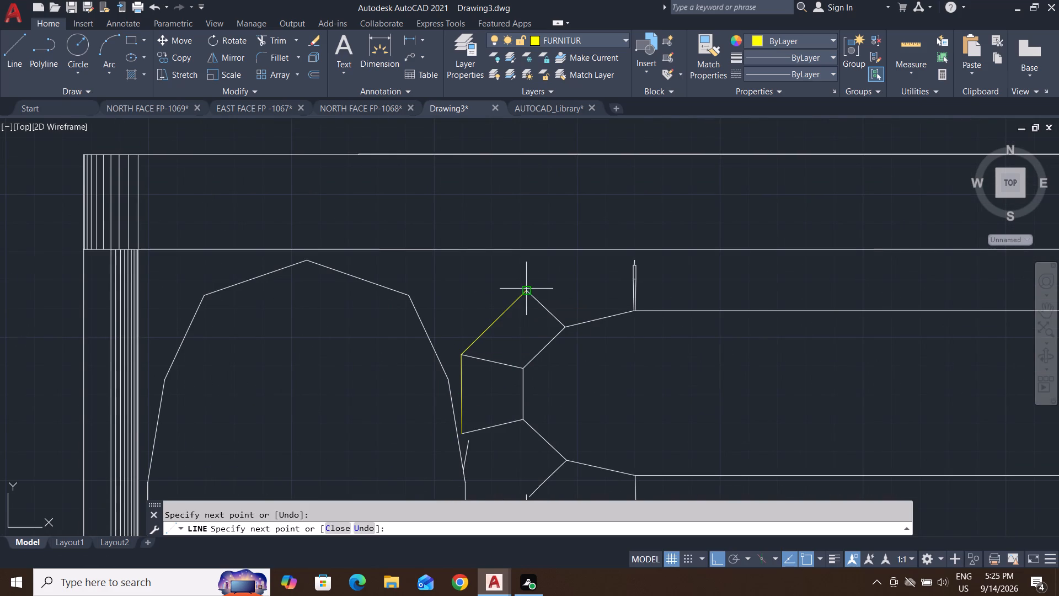
left_click(636, 257)
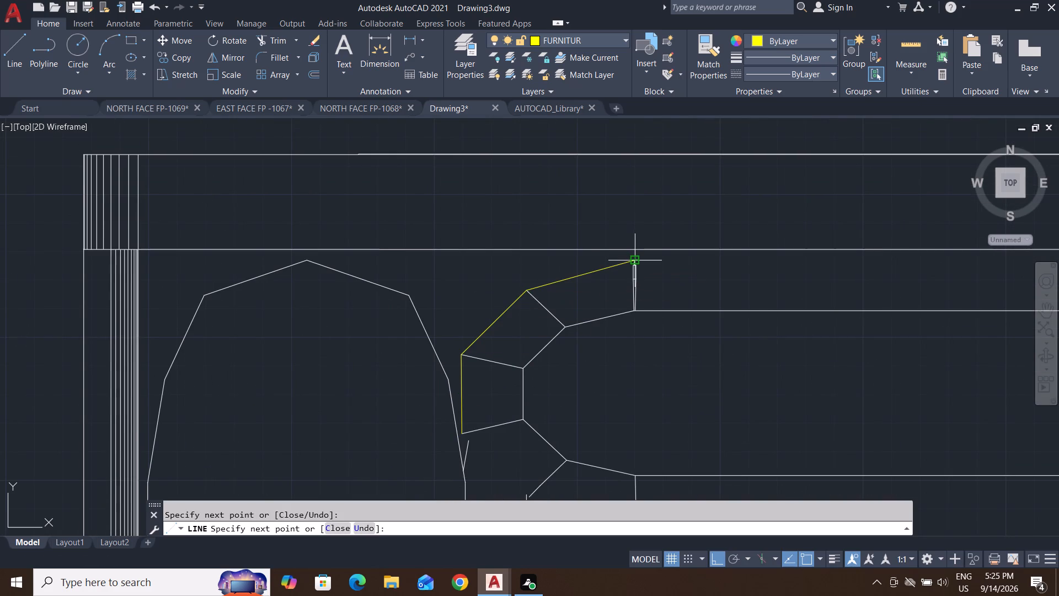
key("space")
Draw a line from the upper backrest cushion's edge to the lower end of the new armrest outline.
middle_click_drag(470, 439, 488, 393)
scroll(488, 393, "up", 3)
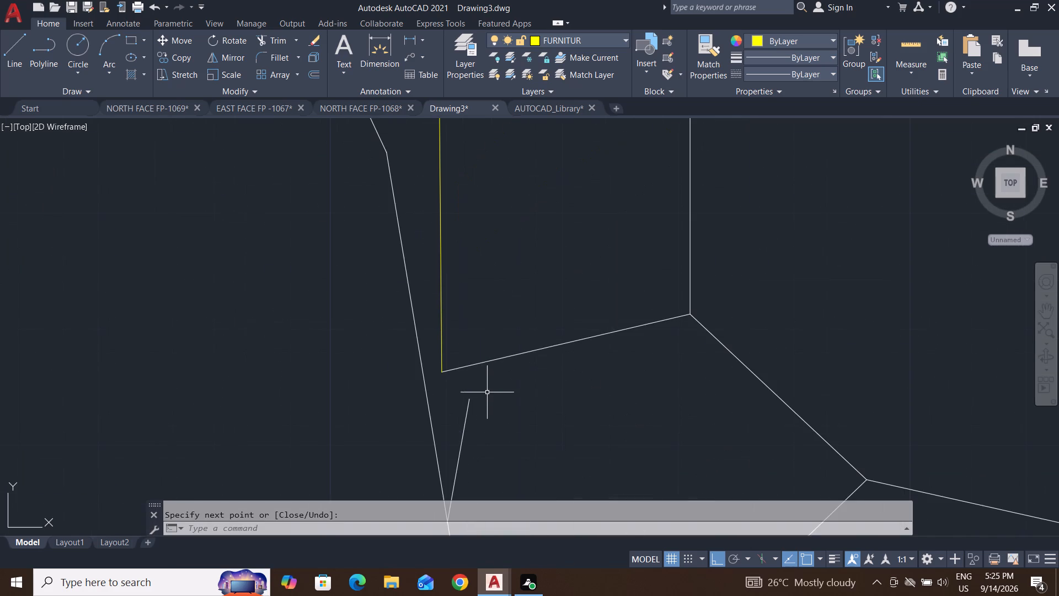
key("space")
middle_click_drag(469, 365, 527, 276)
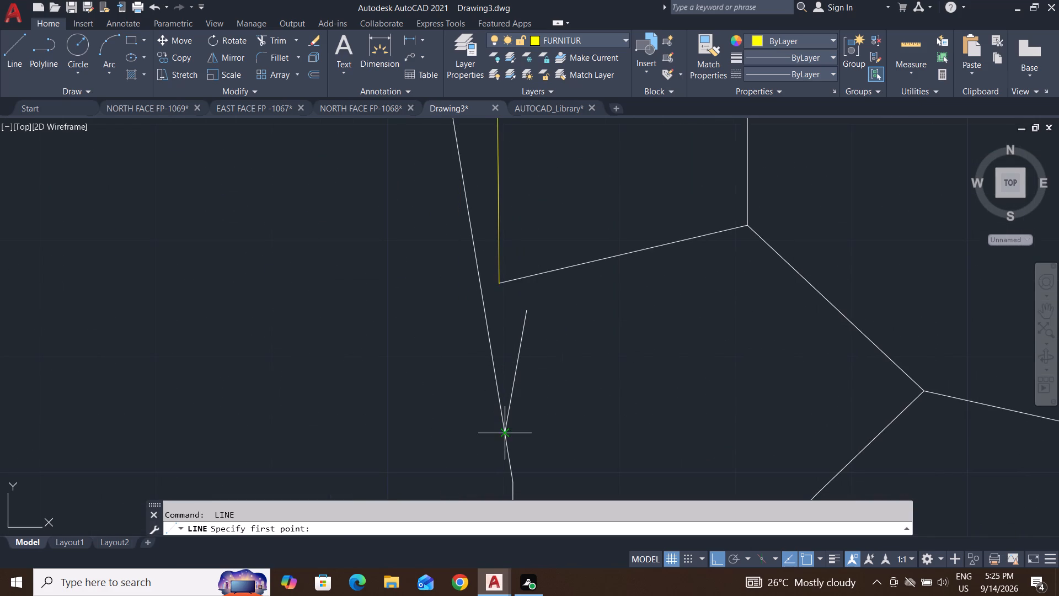
left_click(504, 430)
left_click(500, 283)
key("space")
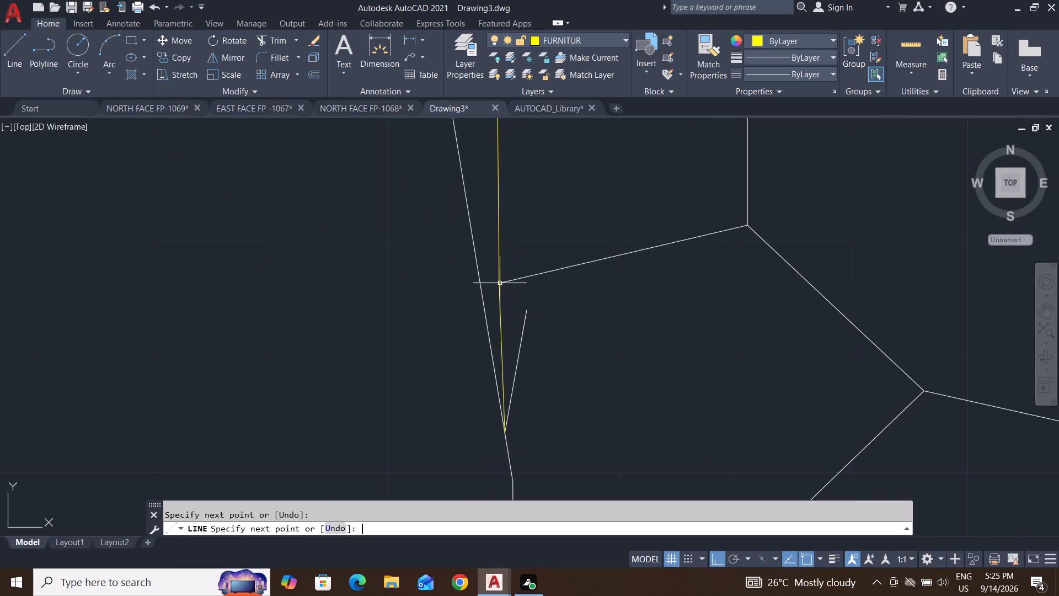
key("Escape")
key("Escape")
key("Escape")
Delete the stray short slanted line beside the upper backrest cushion, just below the new armrest outline.
left_click(554, 292)
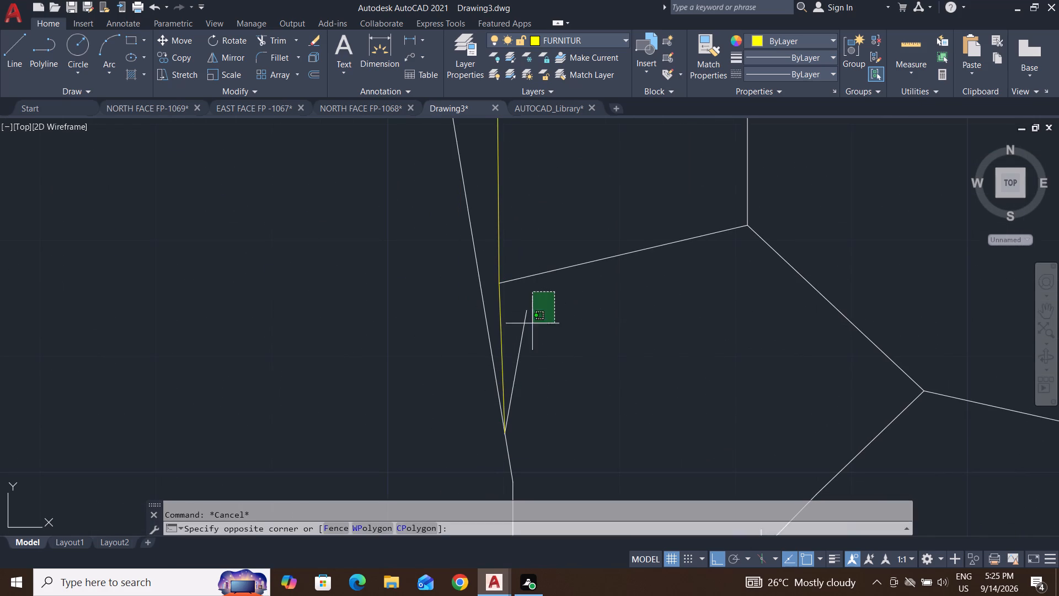
left_click(520, 382)
key("Delete")
scroll(534, 406, "down", 4)
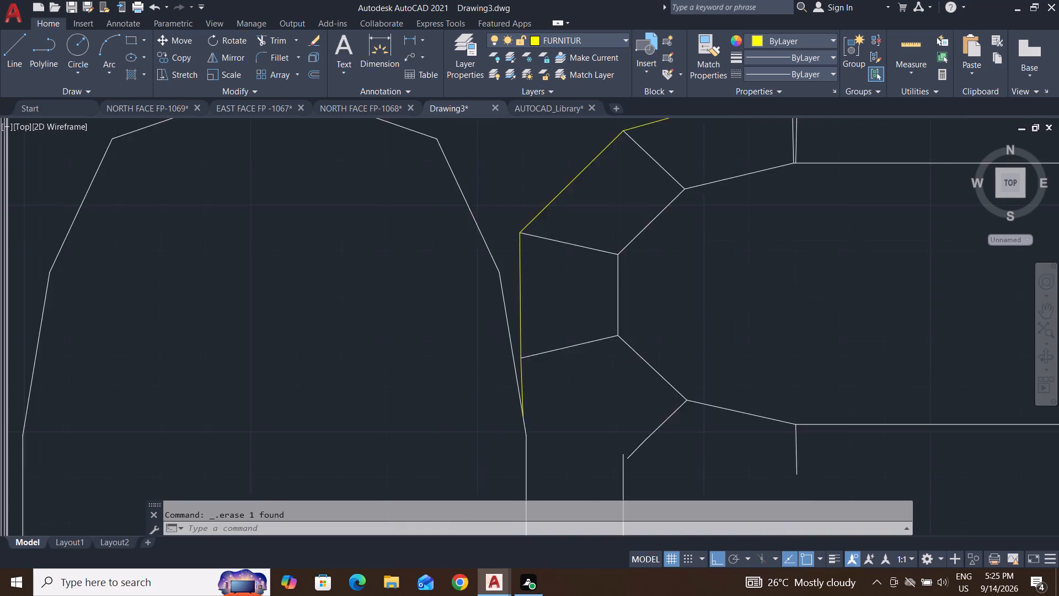
Extend the lower slanted spoke at the upper armrest's rounded end to the upper seat's vertical edge line.
scroll(536, 406, "down", 5)
scroll(550, 419, "up", 3)
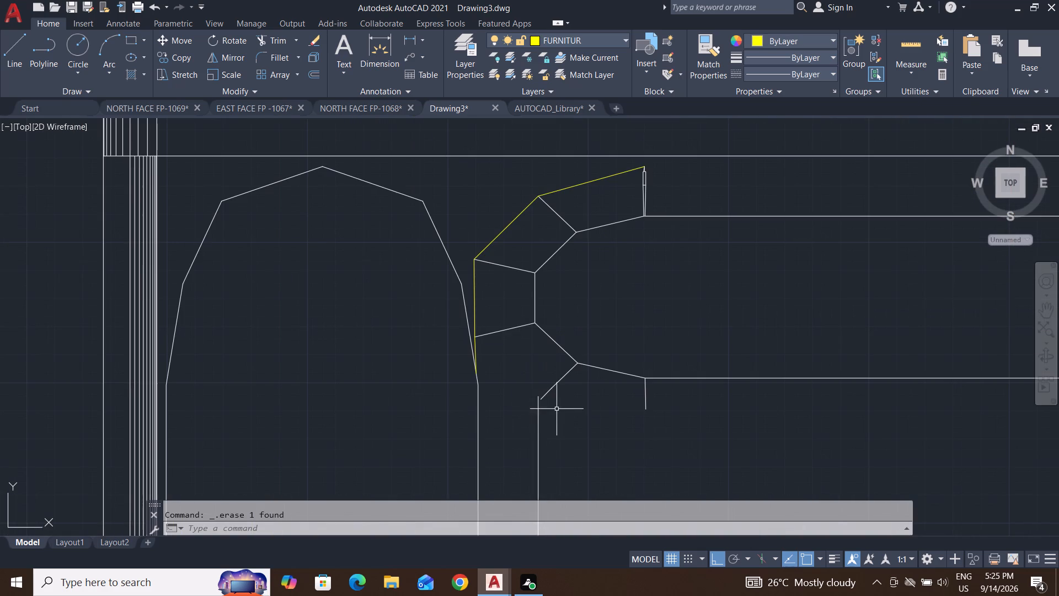
key("Escape")
key("Escape")
key("e")
type("X")
key("space")
key("space")
left_click(588, 403)
left_click(537, 373)
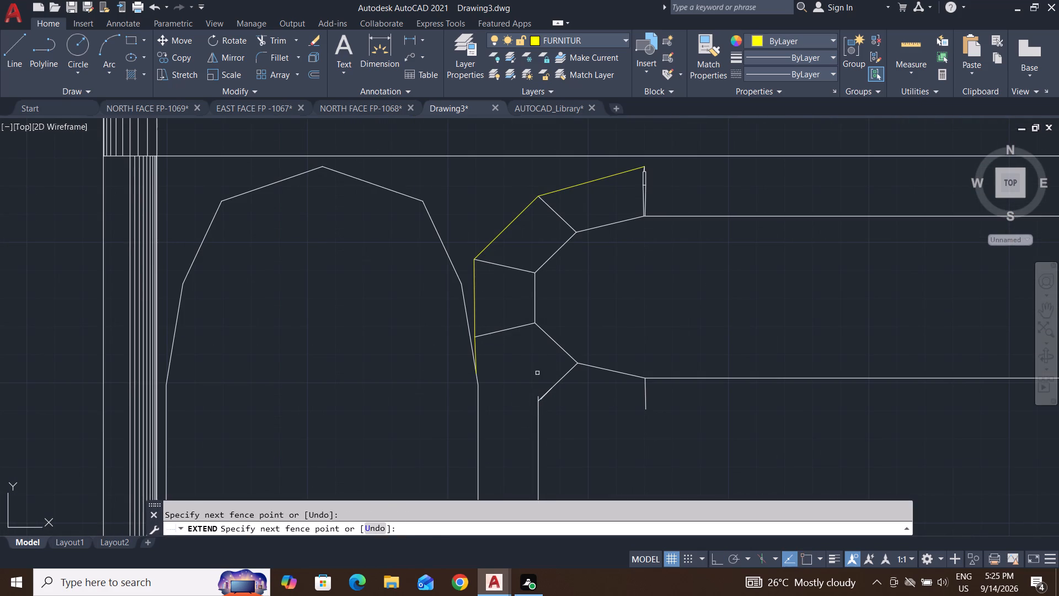
key("Escape")
key("Escape")
key("Escape")
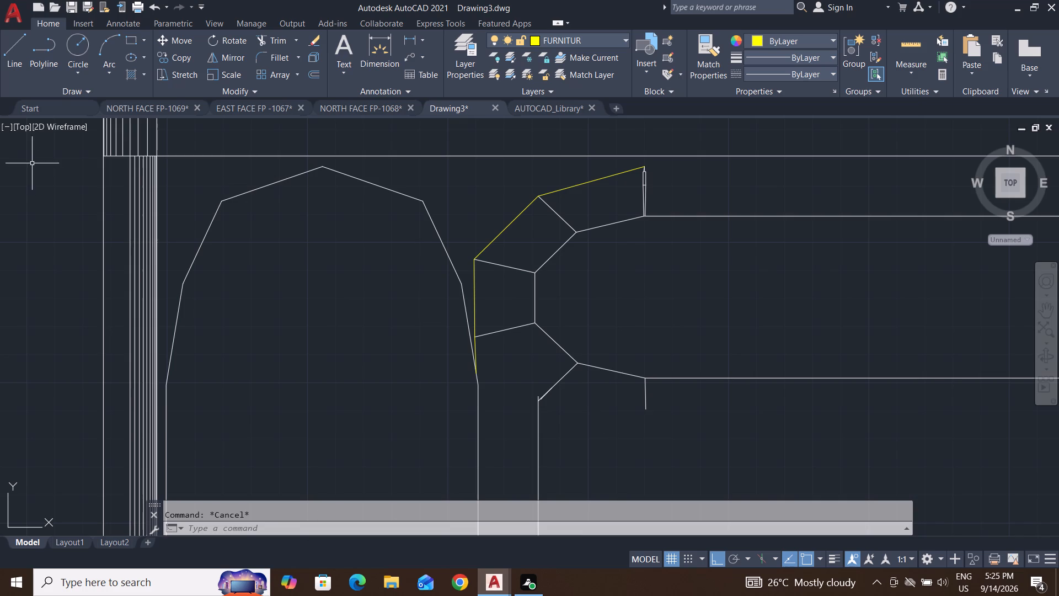
Draw a line from the short upright's end below the upper armrest cushion to the lower slanted spoke's end on the seat edge.
left_click(19, 47)
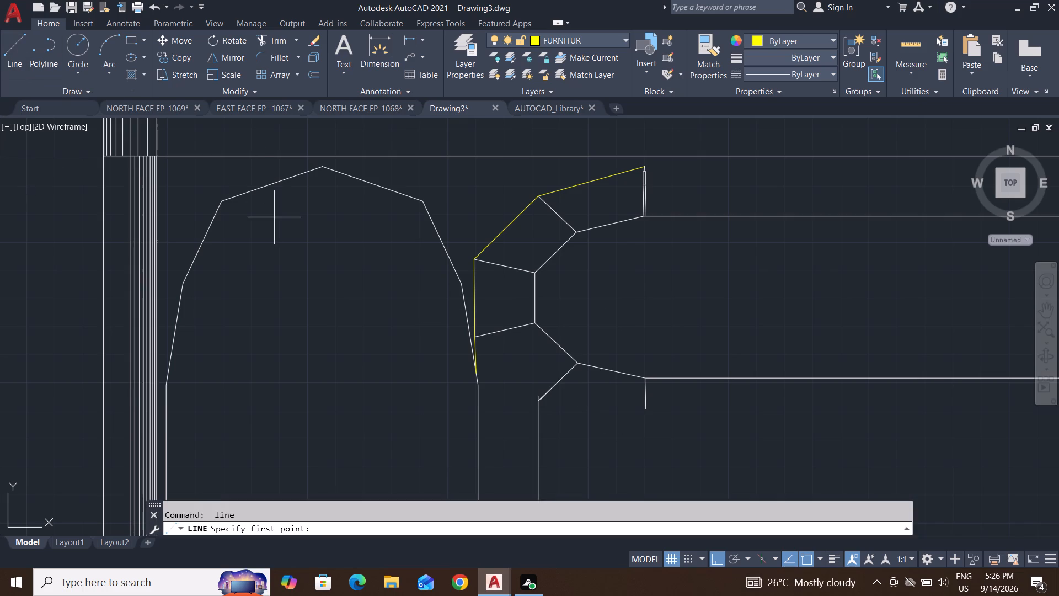
left_click(648, 409)
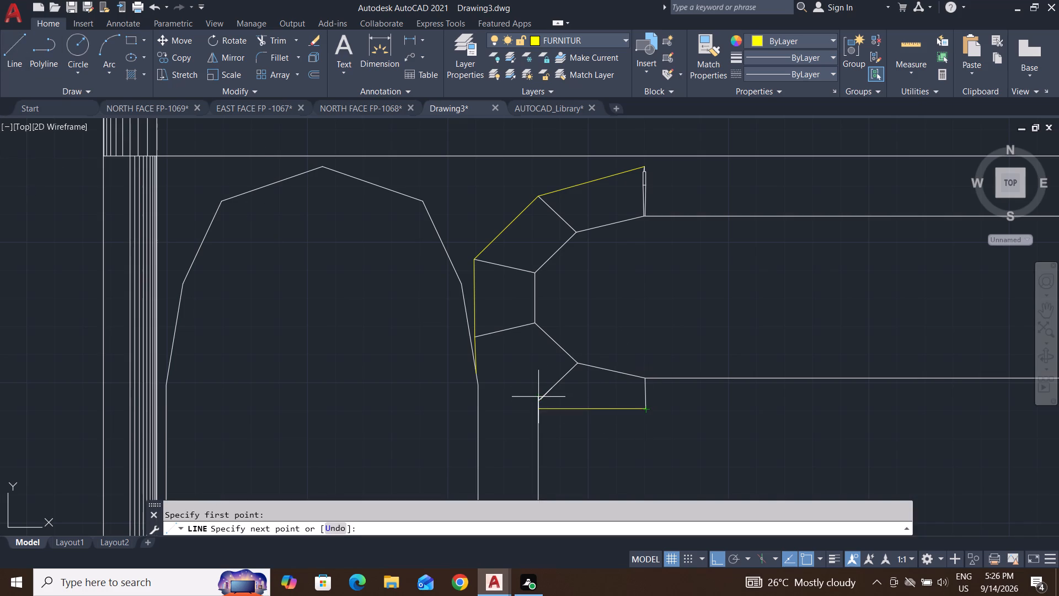
scroll(539, 397, "up", 3)
left_click(523, 415)
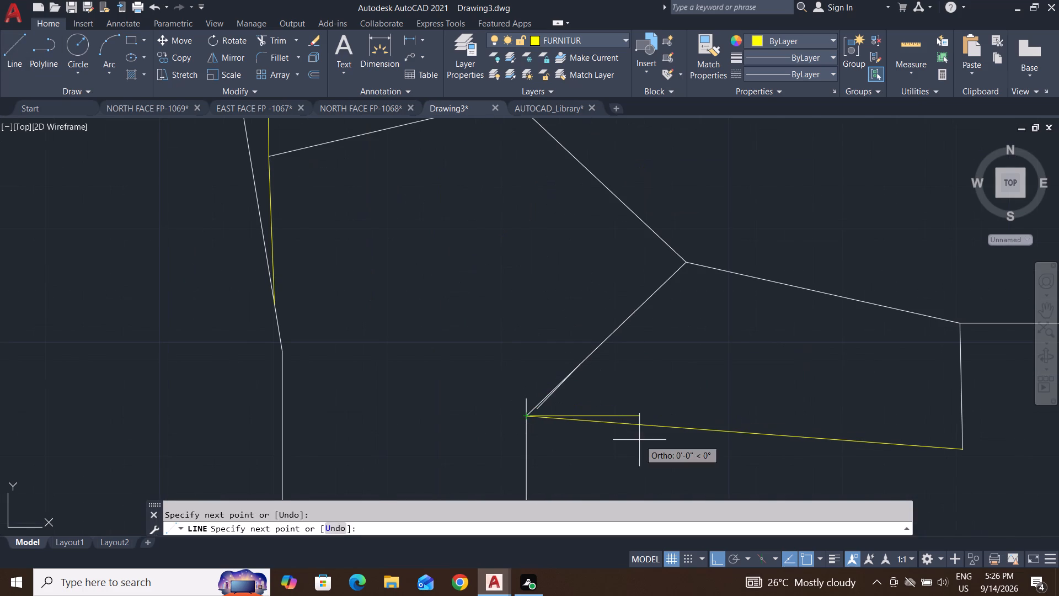
key("space")
key("Escape")
Delete the stray short slanted line lying alongside the lower slanted spoke at the upper armrest's rounded end.
scroll(555, 390, "up", 4)
key("Escape")
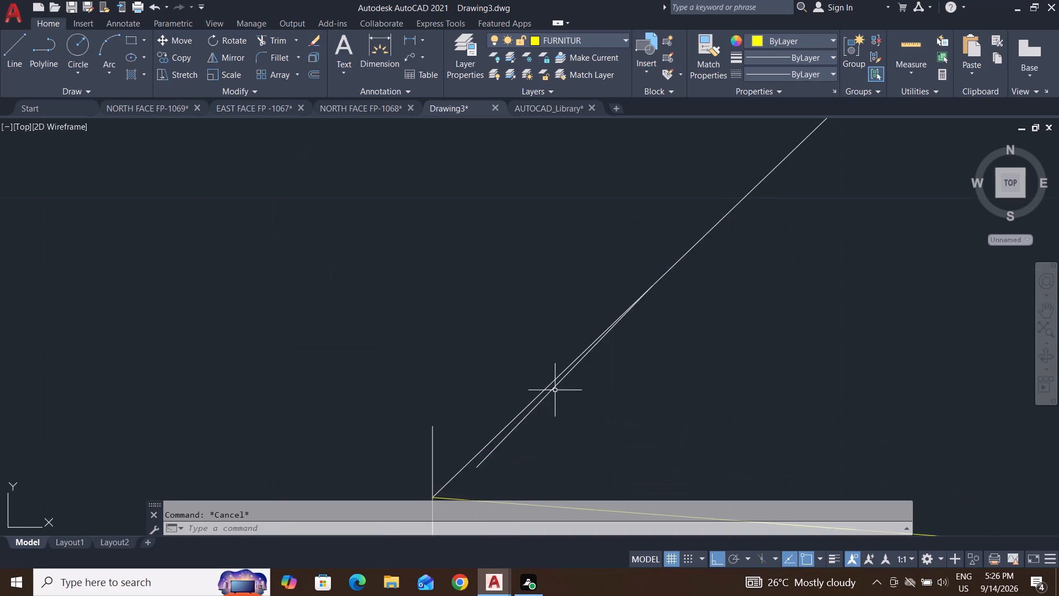
left_click(554, 385)
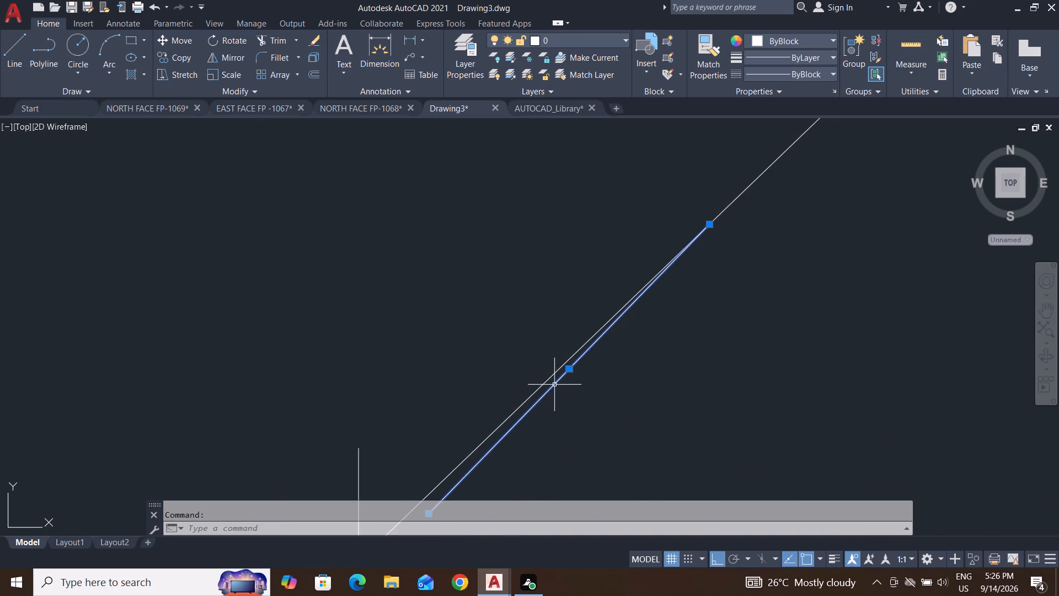
key("Delete")
Draw a line from the lower slanted spoke's end on the seat edge to the armrest outline's lower end on the backrest cushion.
scroll(574, 403, "down", 4)
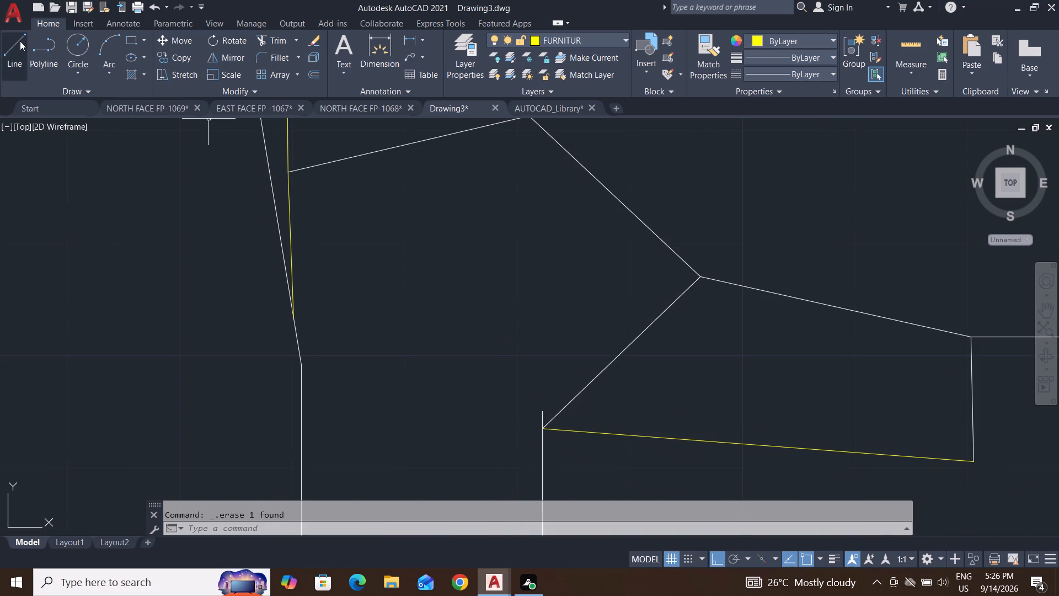
left_click(20, 41)
left_click(542, 428)
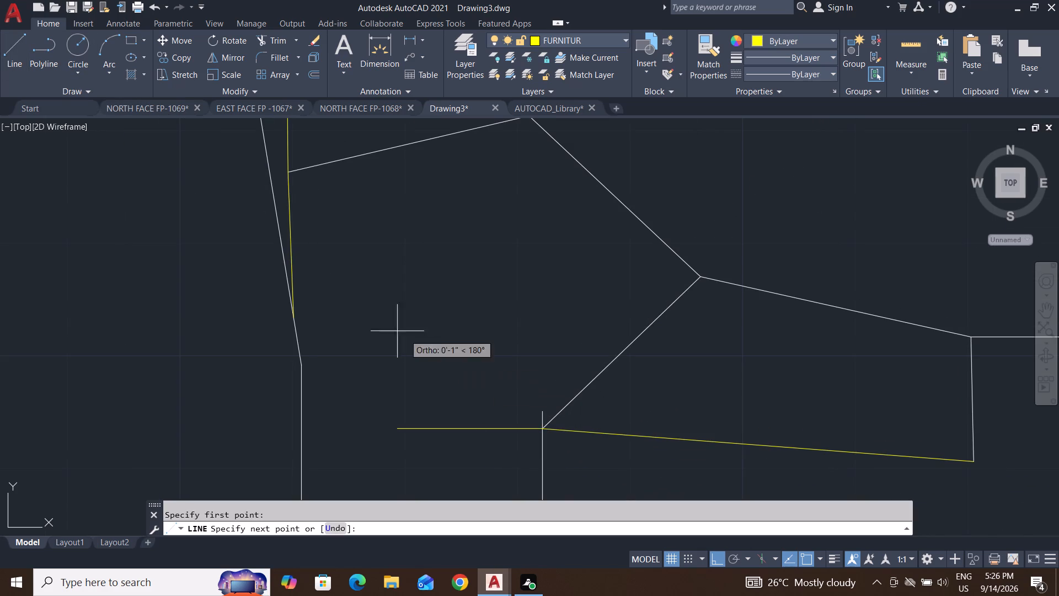
left_click(291, 311)
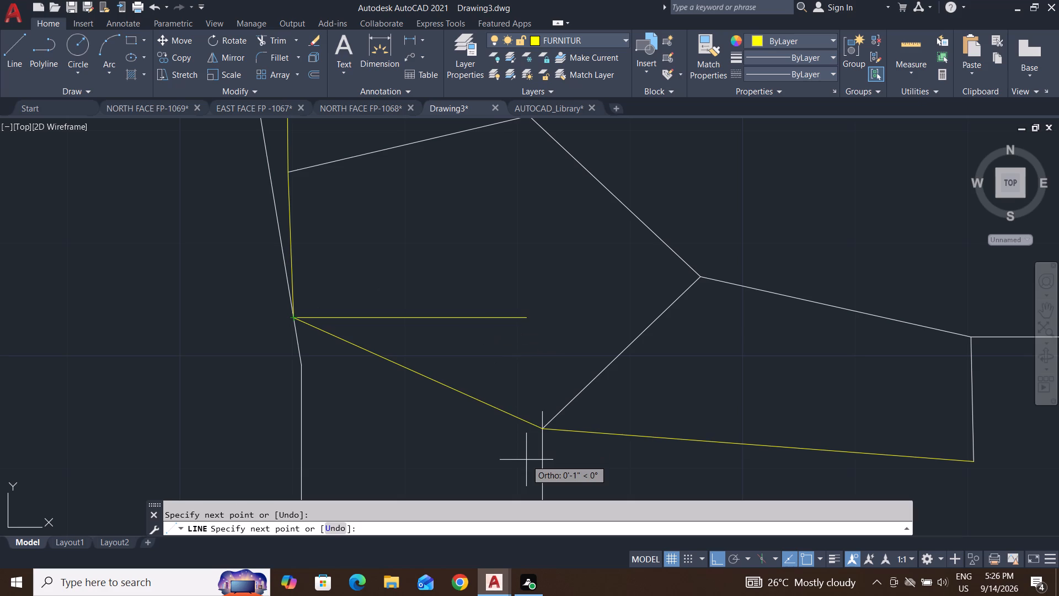
key("Return")
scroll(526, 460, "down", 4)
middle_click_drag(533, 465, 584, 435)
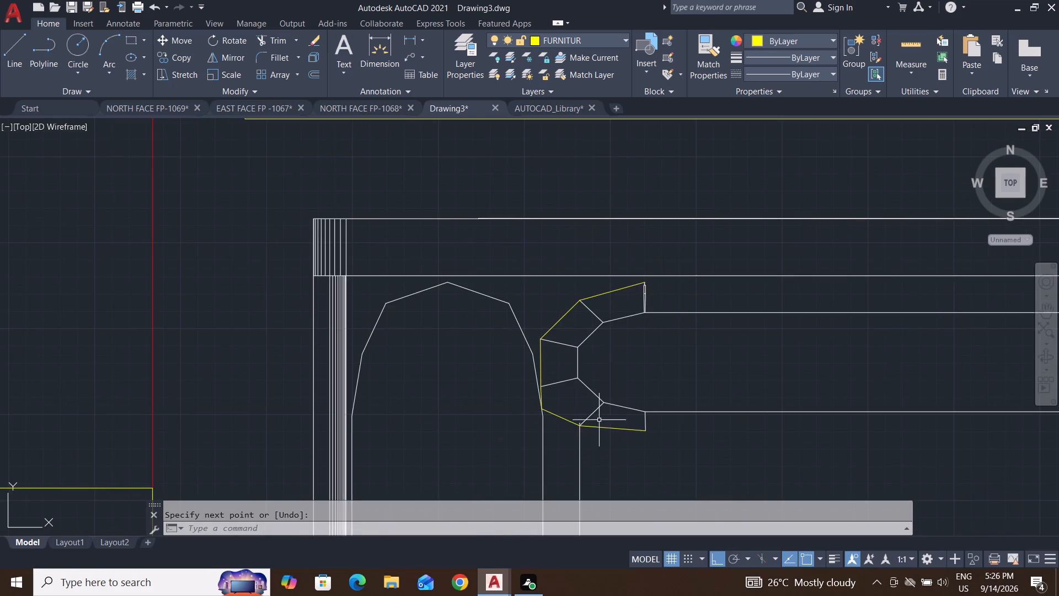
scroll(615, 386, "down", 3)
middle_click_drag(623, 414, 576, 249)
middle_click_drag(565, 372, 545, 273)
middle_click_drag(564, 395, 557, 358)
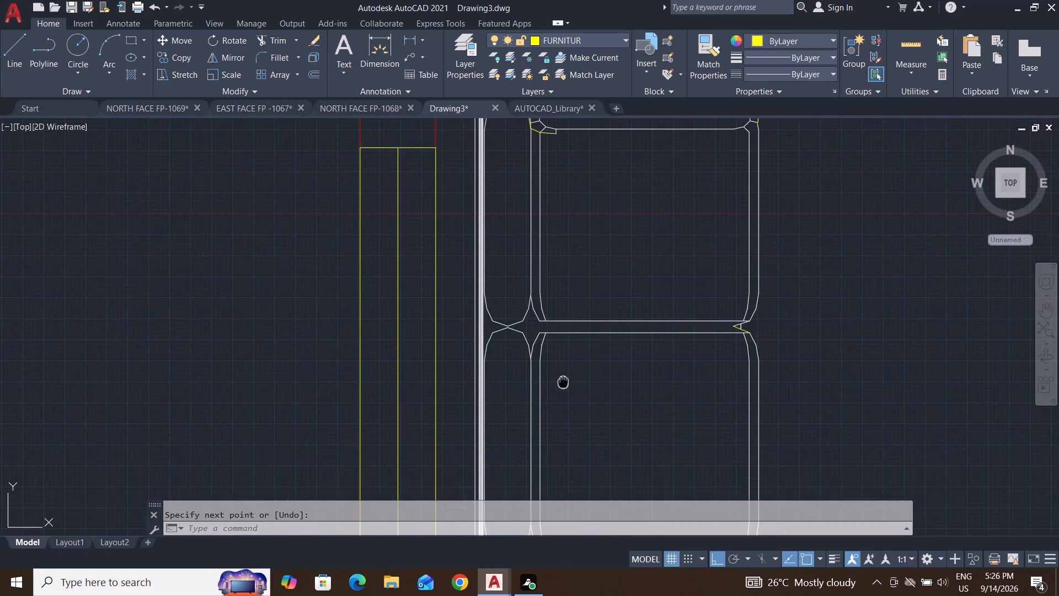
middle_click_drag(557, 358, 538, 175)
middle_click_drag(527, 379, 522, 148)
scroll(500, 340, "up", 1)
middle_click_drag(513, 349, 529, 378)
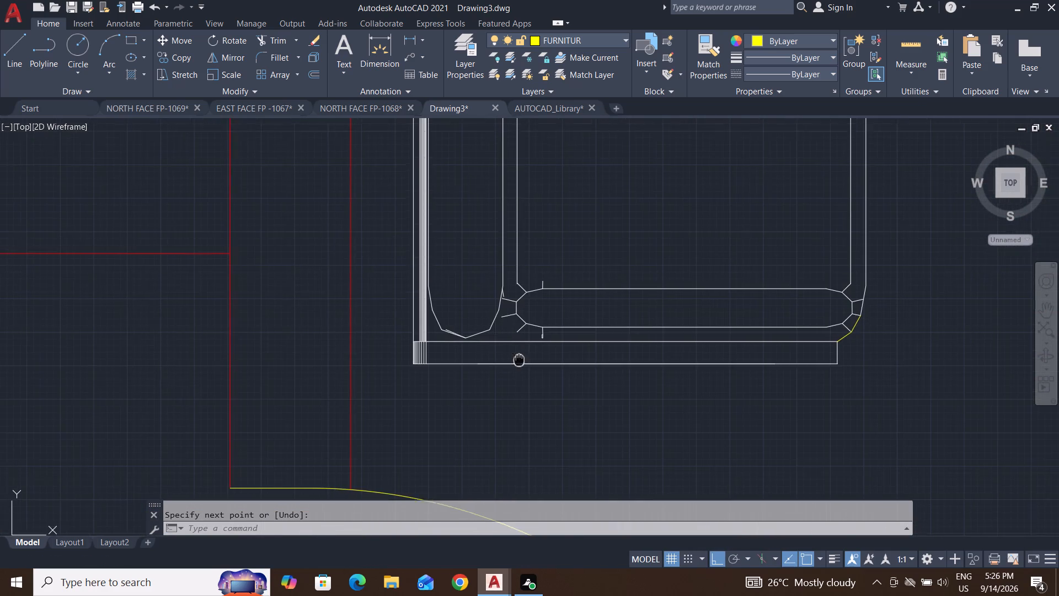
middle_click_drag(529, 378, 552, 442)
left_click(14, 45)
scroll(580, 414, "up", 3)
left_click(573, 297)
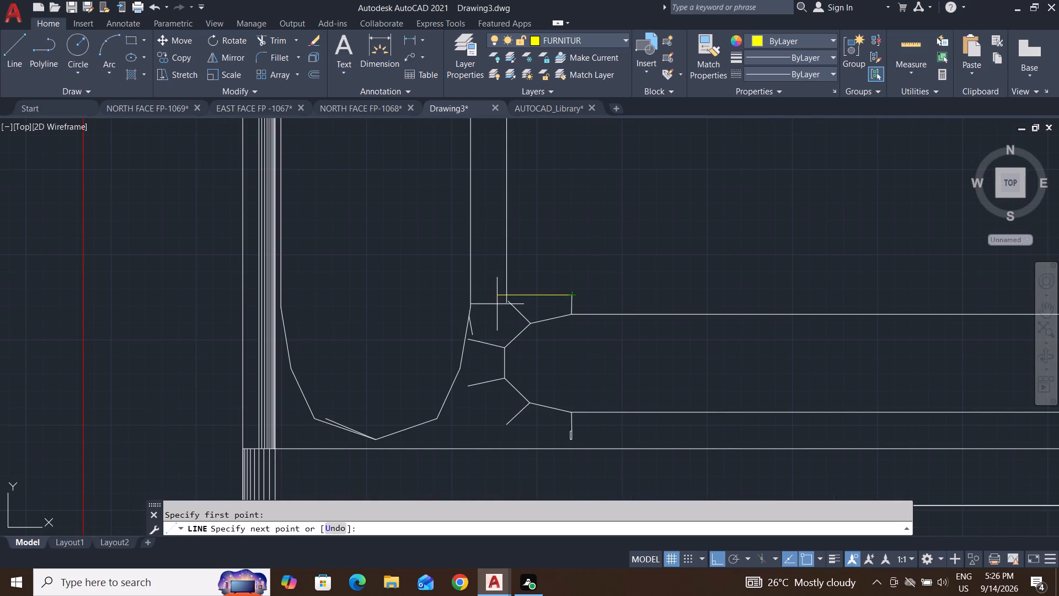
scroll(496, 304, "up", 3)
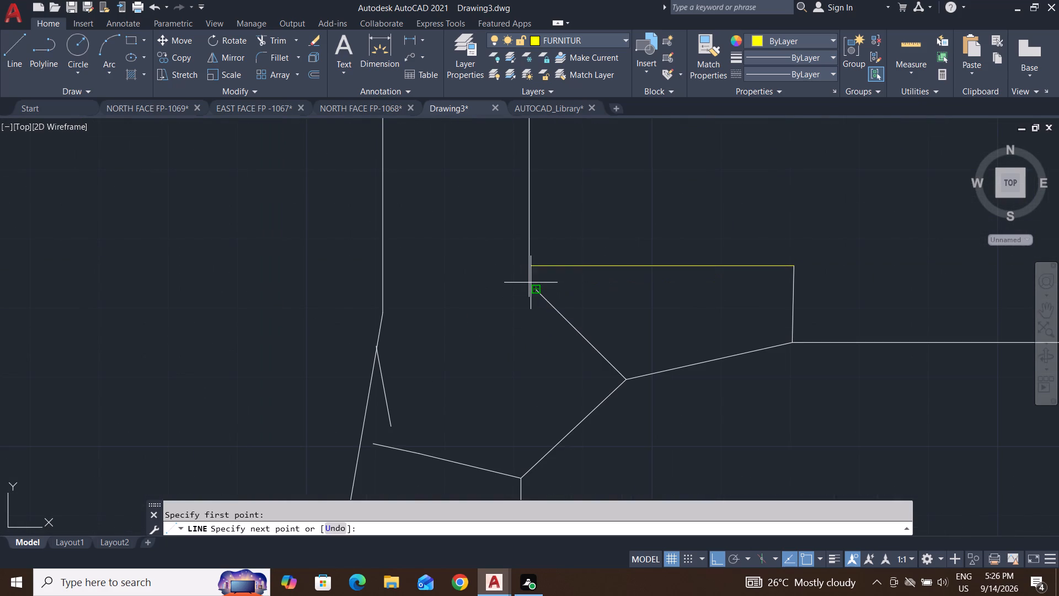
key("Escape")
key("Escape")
Extend the upper slanted spoke at the lower armrest's rounded end to the seat's vertical edge line.
type("EX")
key("space")
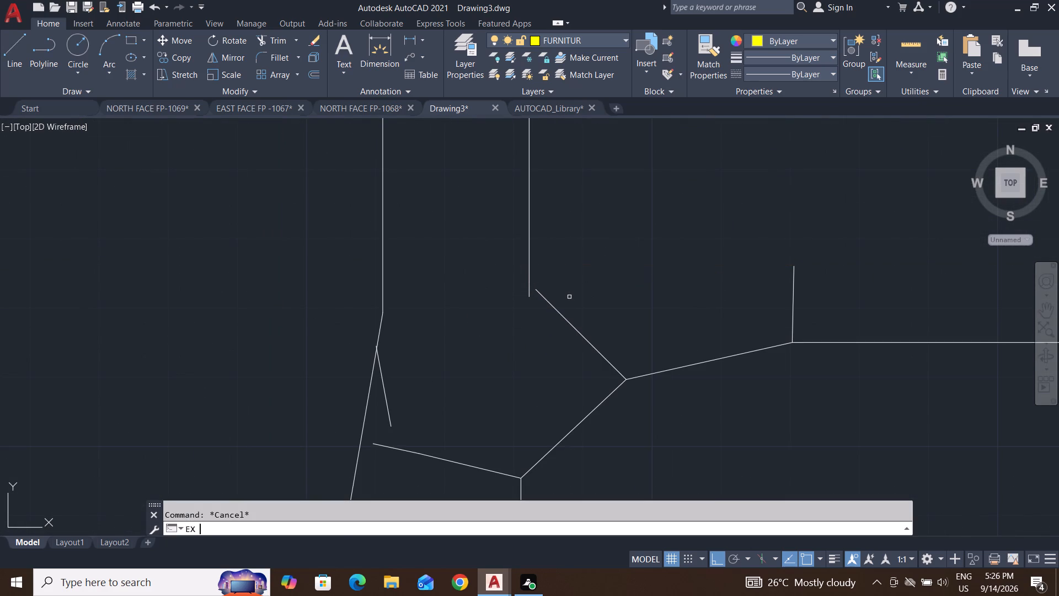
key("space")
left_click(576, 286)
left_click(532, 360)
key("Escape")
key("Escape")
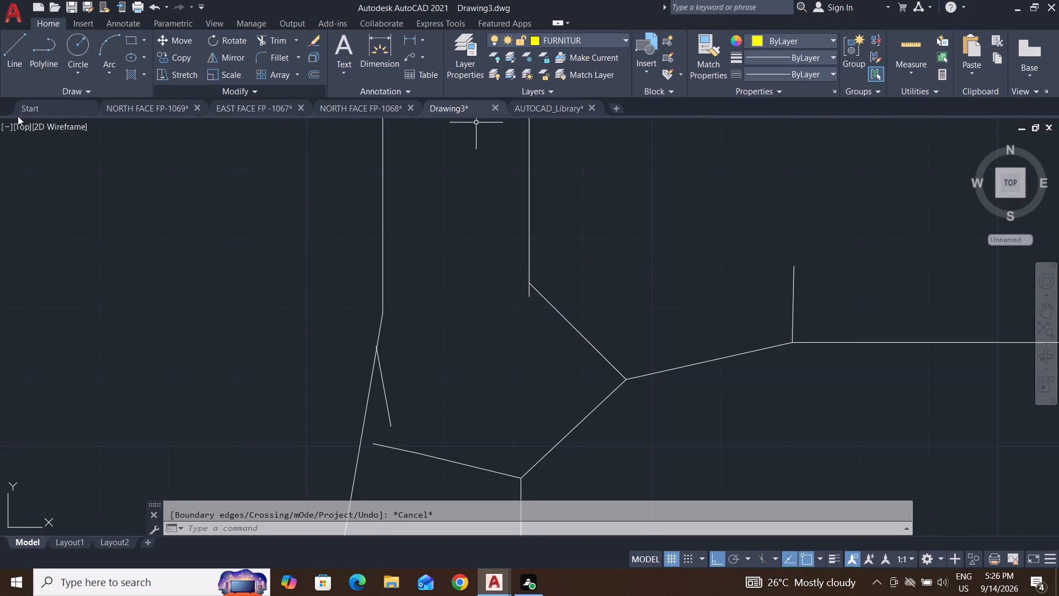
Draw a line from the short upright's end above the lower armrest cushion to the upper slanted spoke's end on the seat edge.
left_click(21, 44)
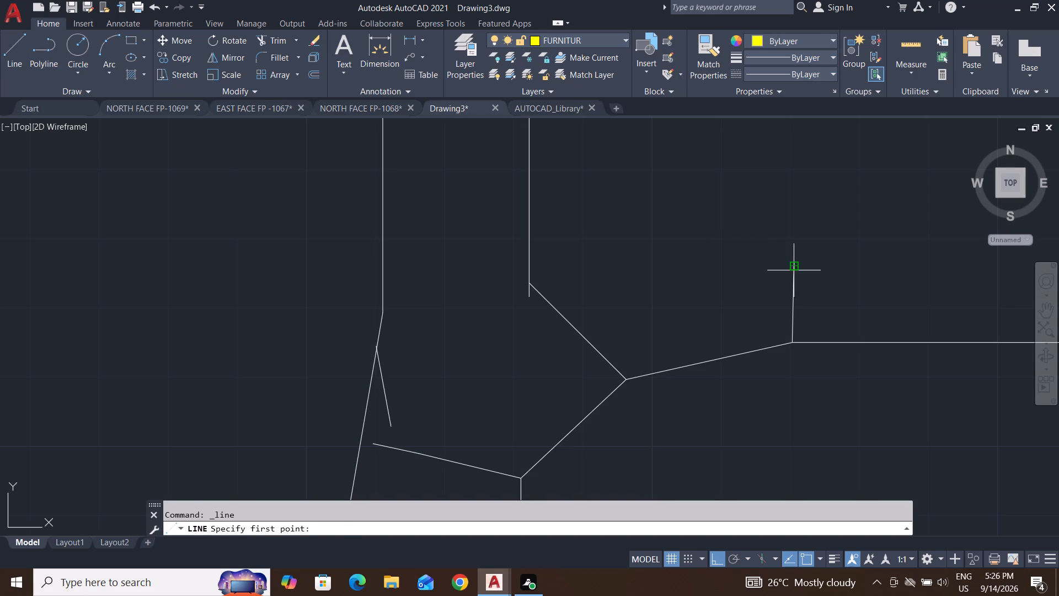
left_click(794, 270)
left_click(531, 283)
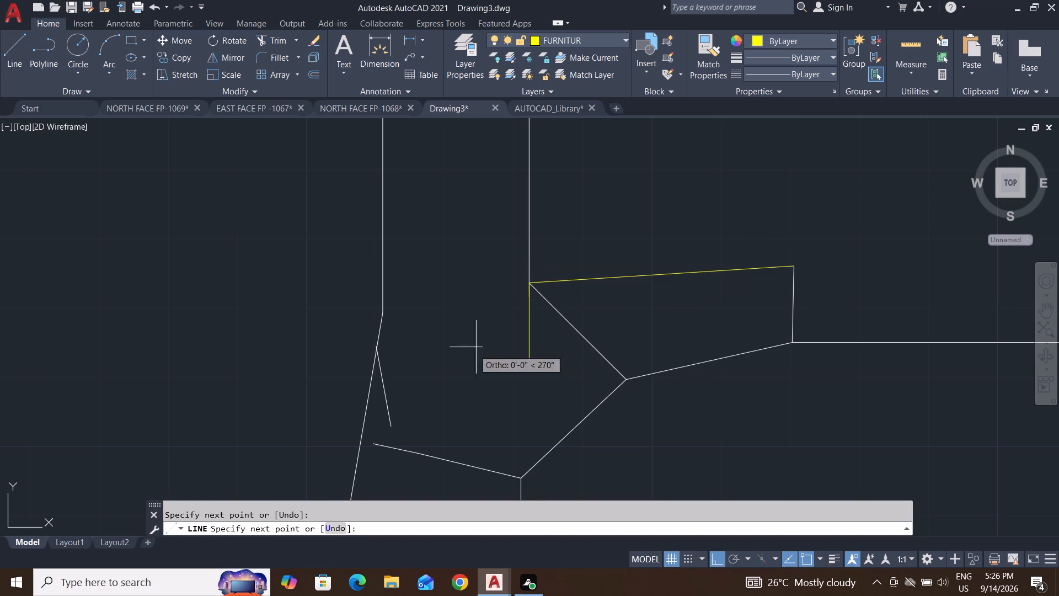
key("Escape")
key("Escape")
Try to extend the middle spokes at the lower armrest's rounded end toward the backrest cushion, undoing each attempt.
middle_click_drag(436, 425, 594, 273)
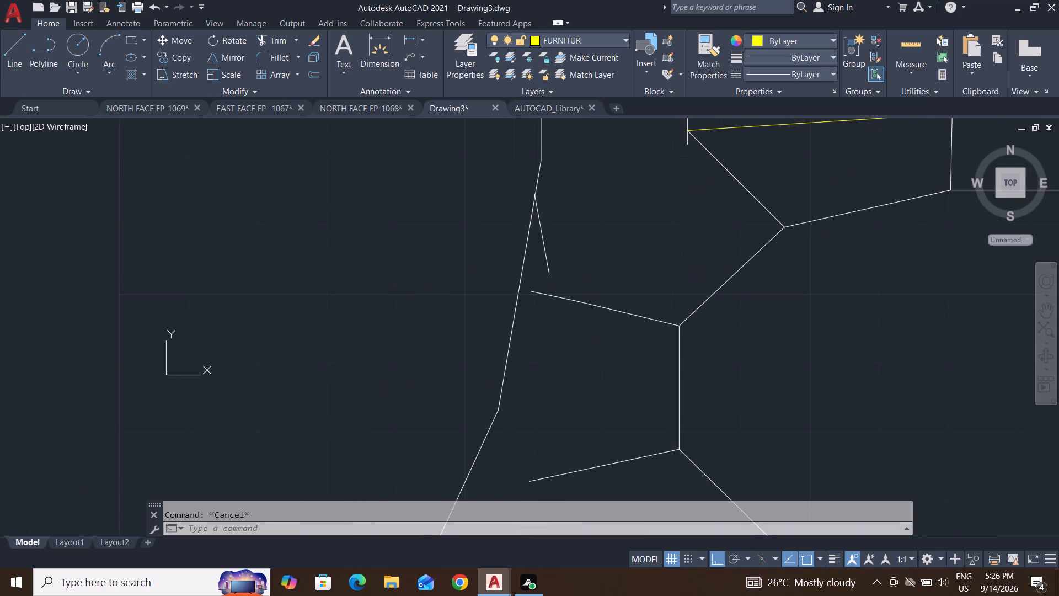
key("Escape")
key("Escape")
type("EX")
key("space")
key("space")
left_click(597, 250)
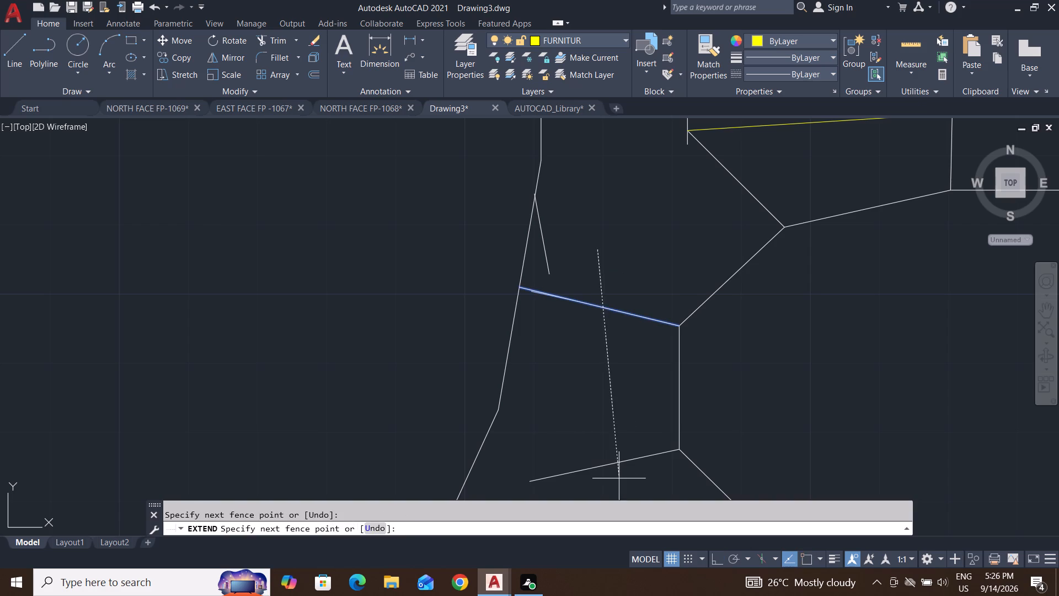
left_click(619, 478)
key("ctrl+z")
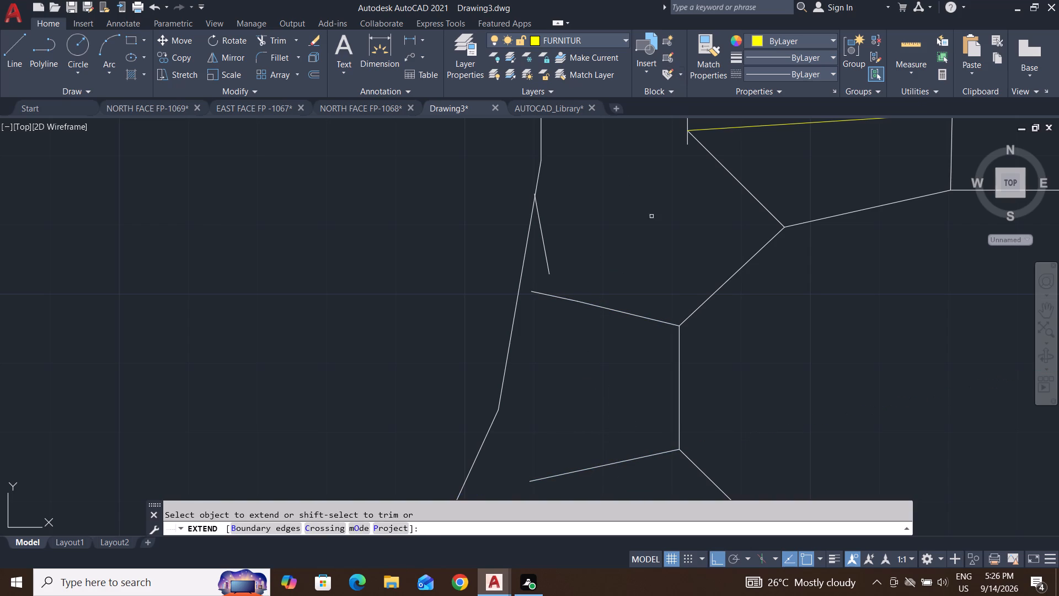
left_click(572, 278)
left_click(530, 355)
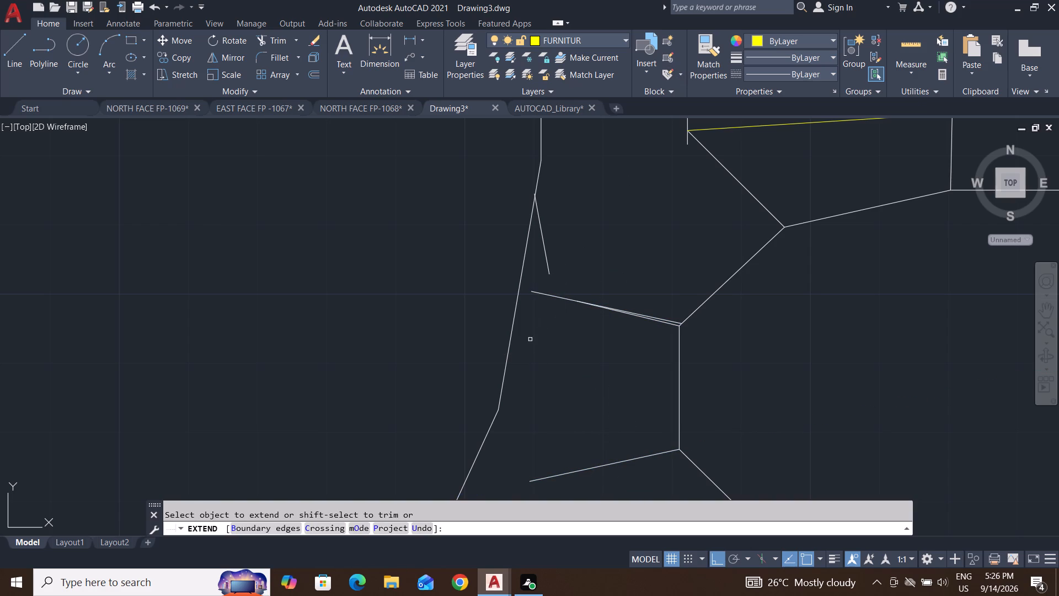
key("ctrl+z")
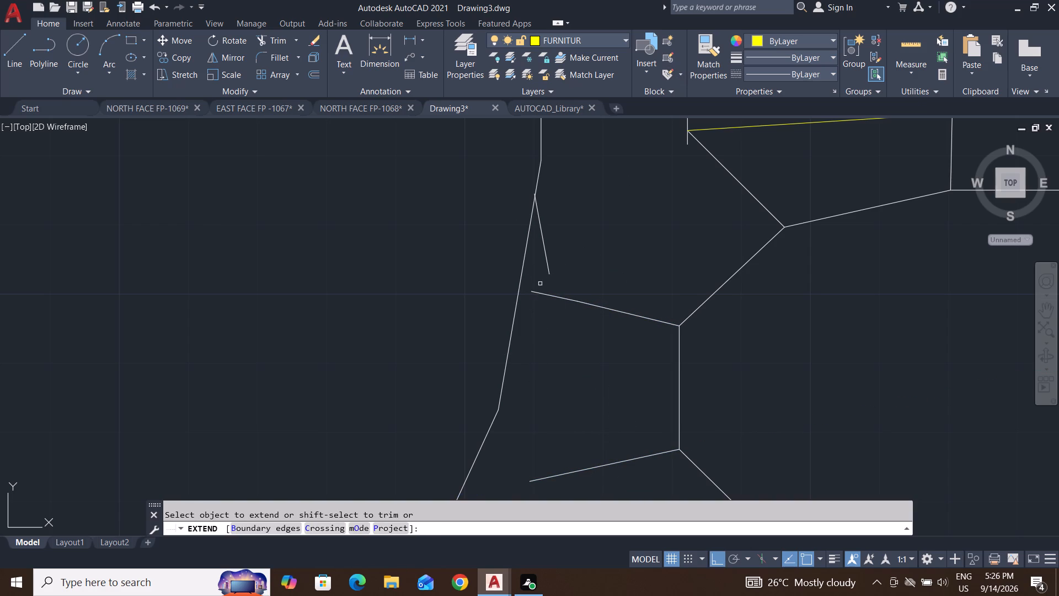
Extend the two middle spokes at the lower armrest's rounded end to the lower backrest cushion's edge.
left_click(540, 280)
left_click(529, 309)
middle_click_drag(542, 414, 580, 219)
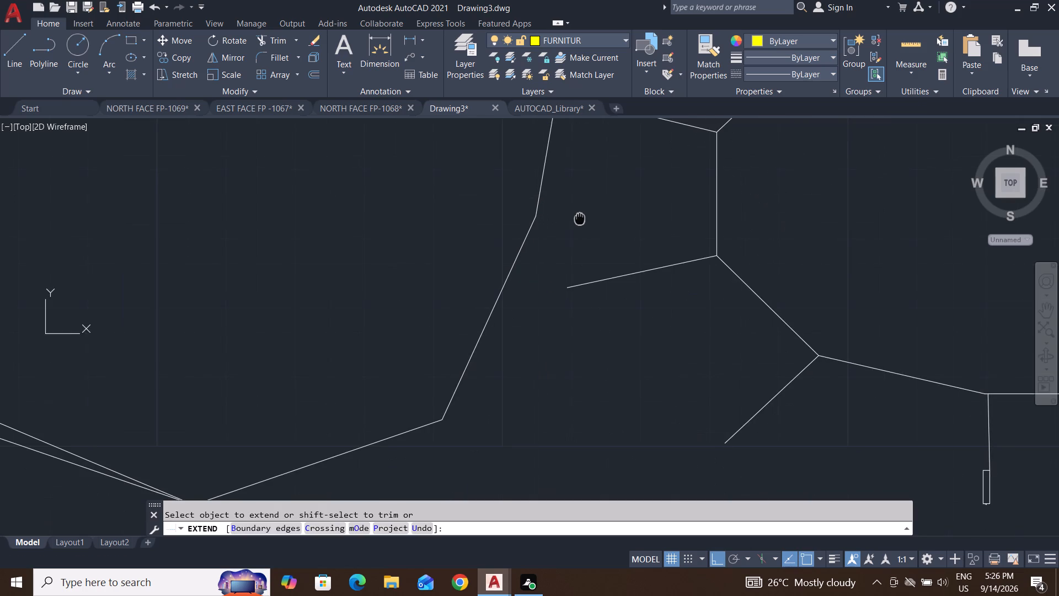
left_click(584, 227)
left_click(585, 321)
Extend the lower slanted spoke and the short uprights below the lower armrest cushion to the horizontal frame line beneath them.
scroll(620, 373, "down", 2)
middle_click_drag(620, 373, 613, 331)
left_click(633, 334)
left_click(690, 375)
left_click(712, 374)
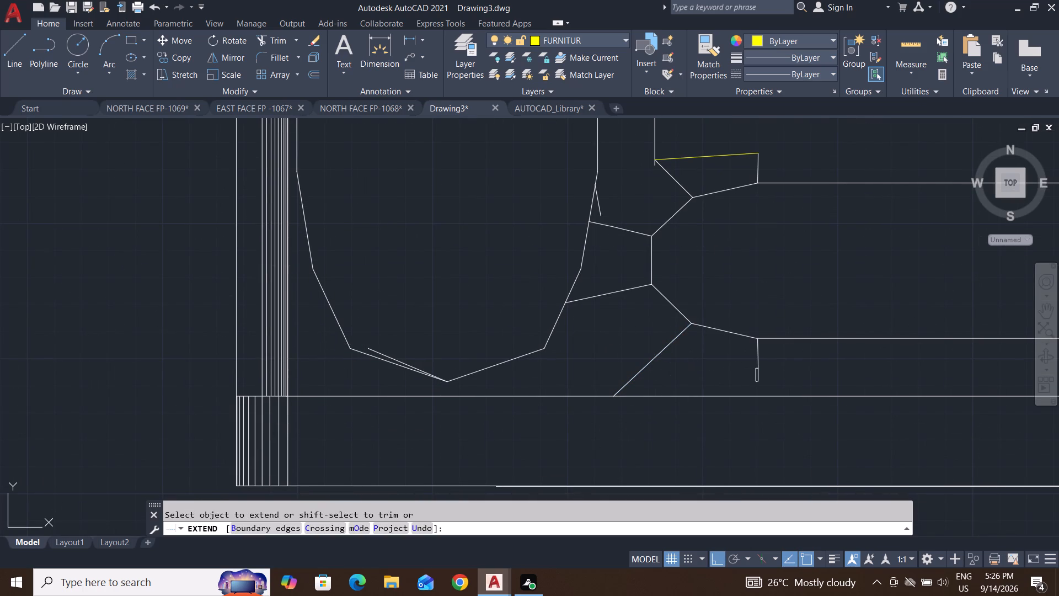
left_click(806, 372)
left_click(793, 373)
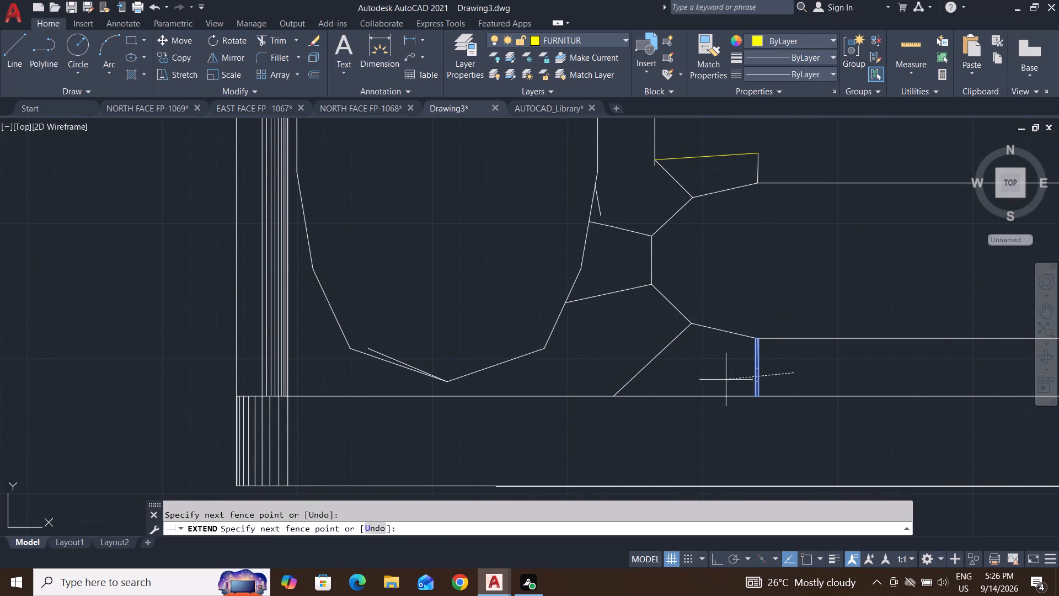
left_click(721, 377)
scroll(717, 368, "down", 1)
key("Escape")
key("Escape")
key("Escape")
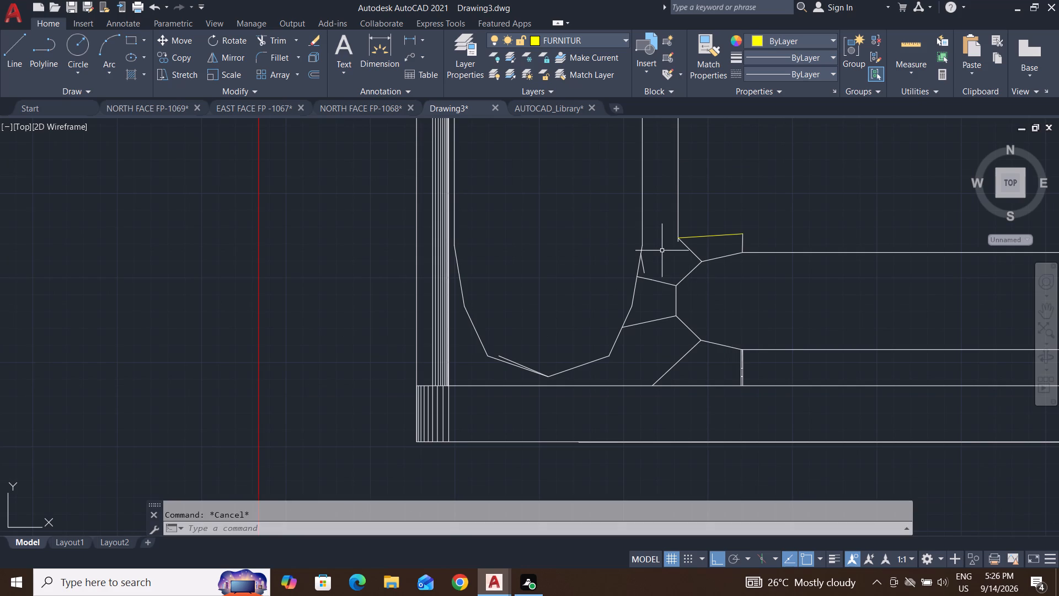
Trim away the stray short slanted line beside the lower backrest cushion, just above the upper middle spoke.
type("TR")
key("space")
key("space")
scroll(662, 251, "up", 3)
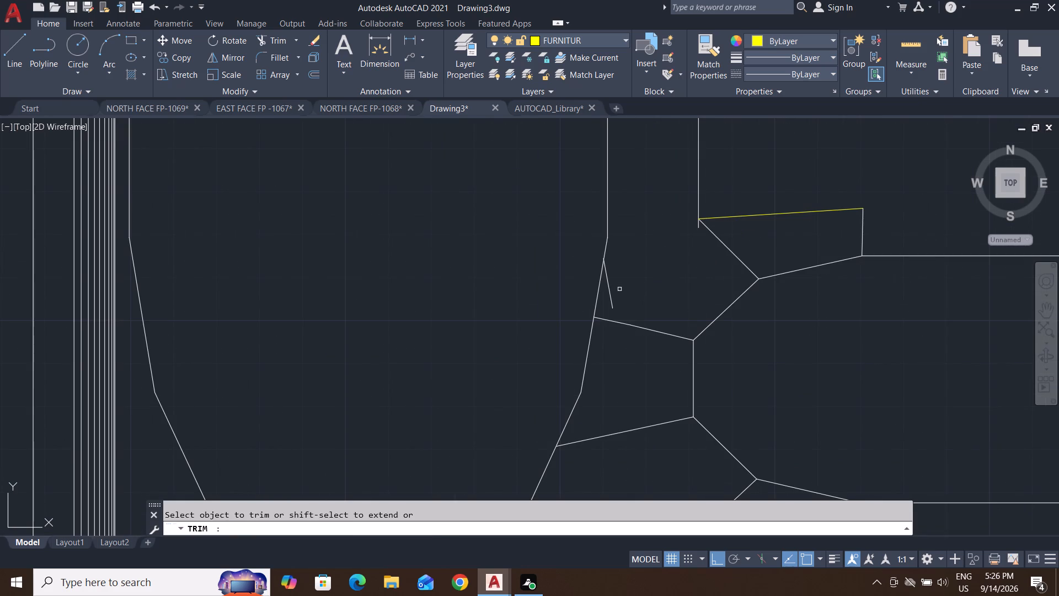
left_click(612, 299)
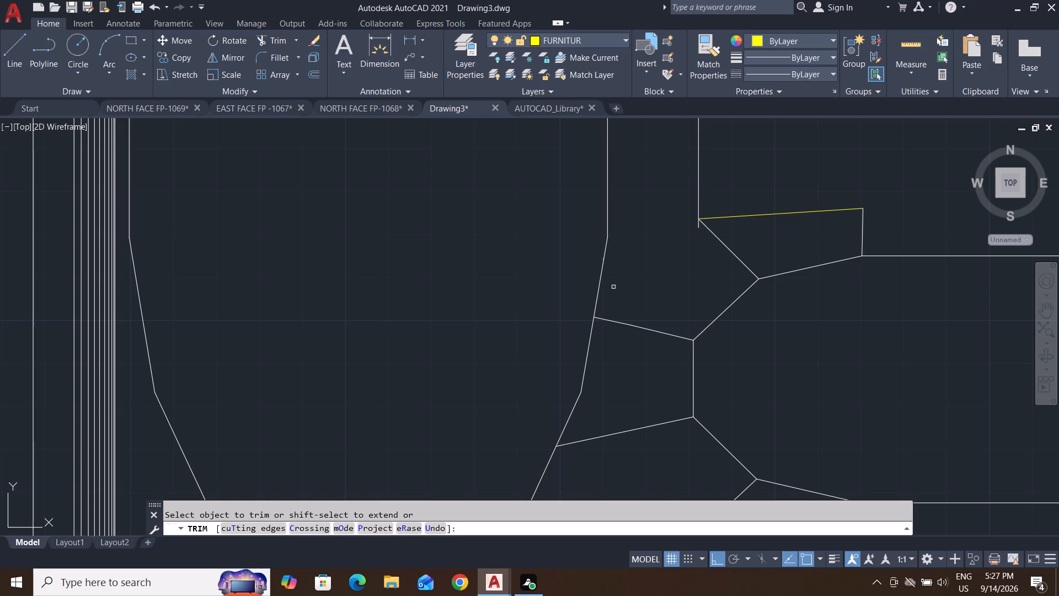
key("Escape")
key("Escape")
key("Escape")
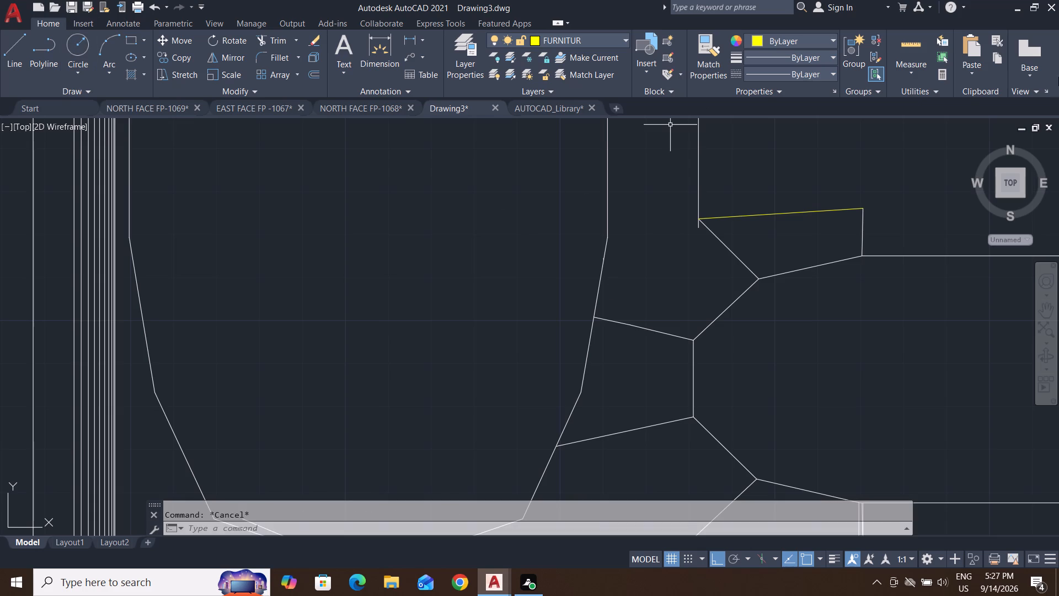
Draw four connected lines around the lower armrest's rounded end, from the seat edge through the spoke ends to the lower short uprights.
left_click(18, 54)
scroll(741, 294, "up", 1)
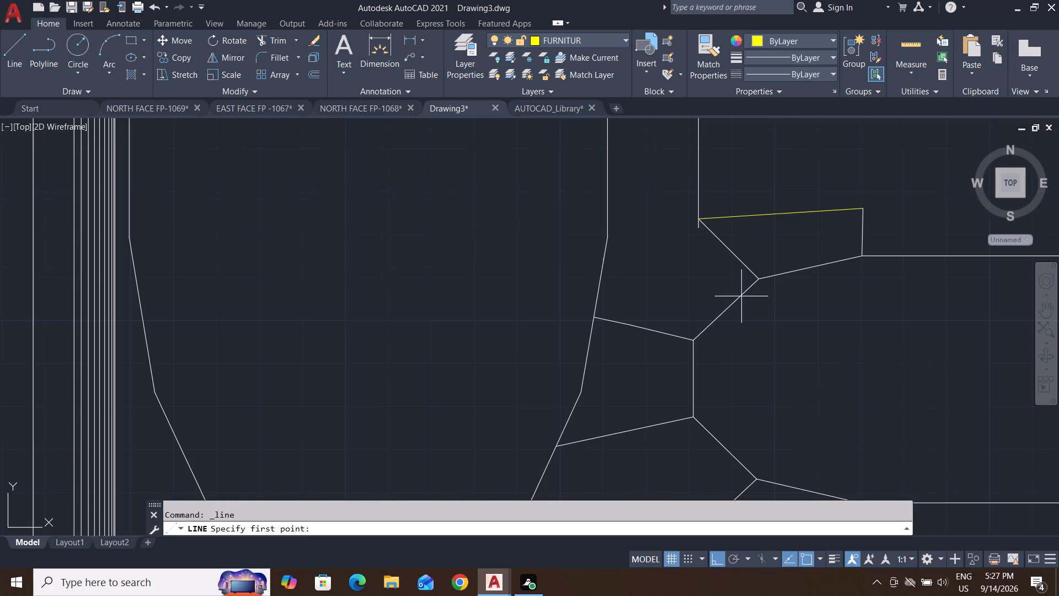
left_click(673, 174)
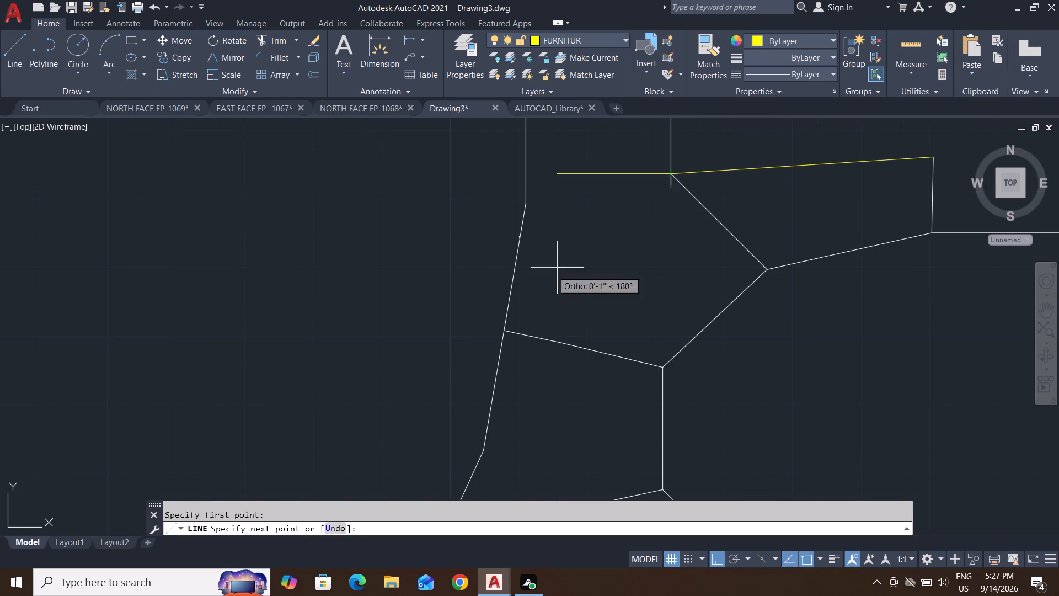
left_click(498, 325)
scroll(534, 350, "down", 3)
middle_click_drag(534, 350, 542, 268)
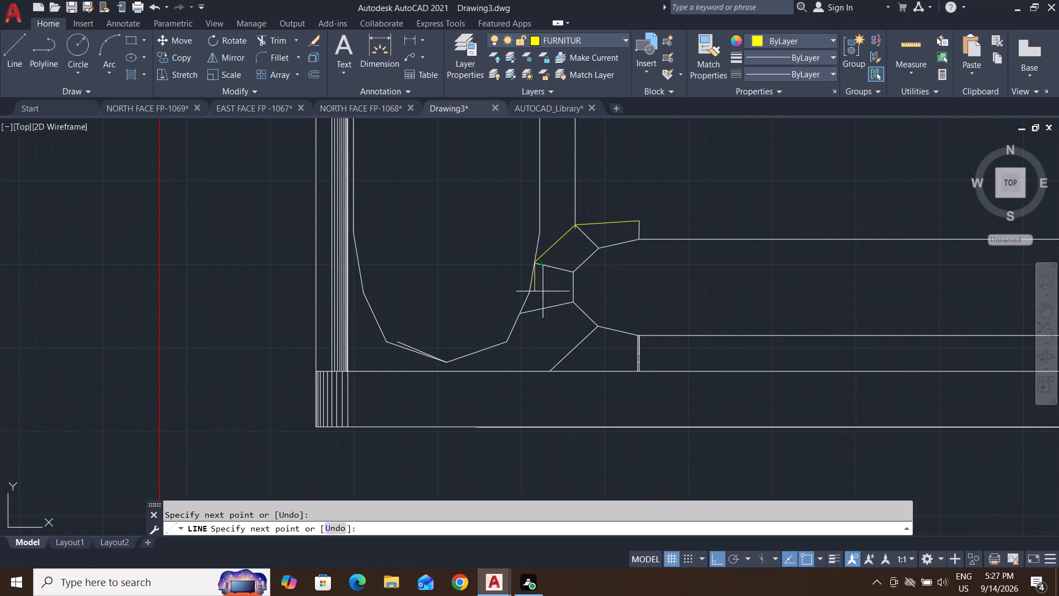
left_click(517, 310)
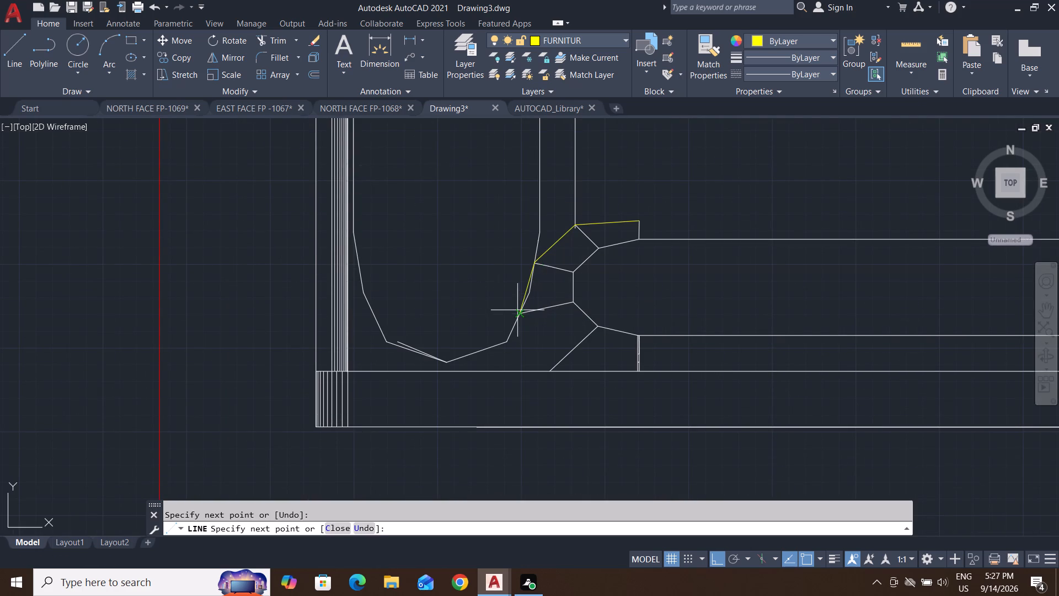
left_click(546, 367)
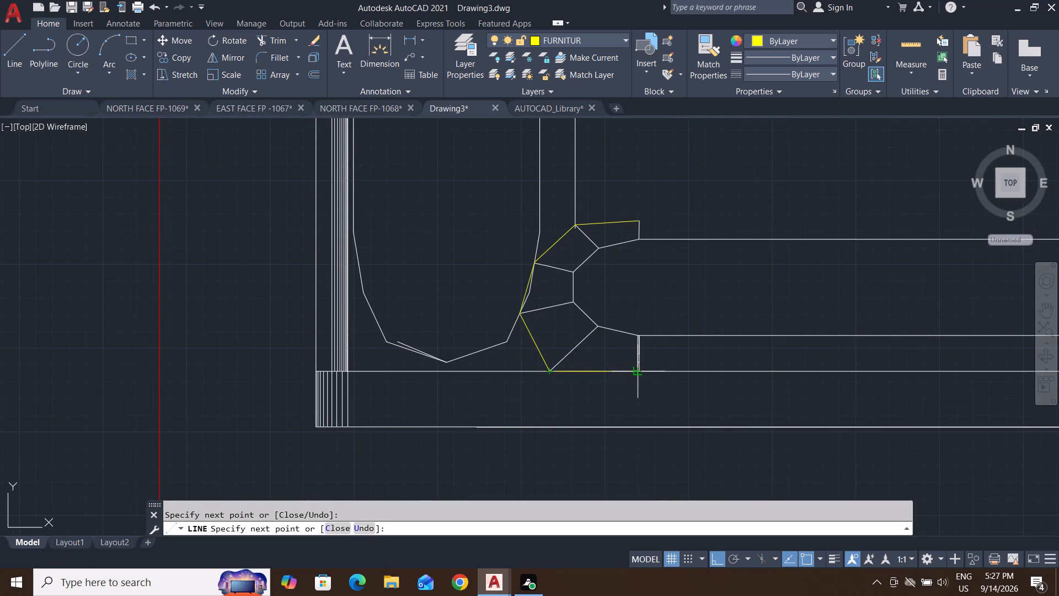
left_click(638, 369)
key("Escape")
key("Escape")
scroll(522, 290, "up", 3)
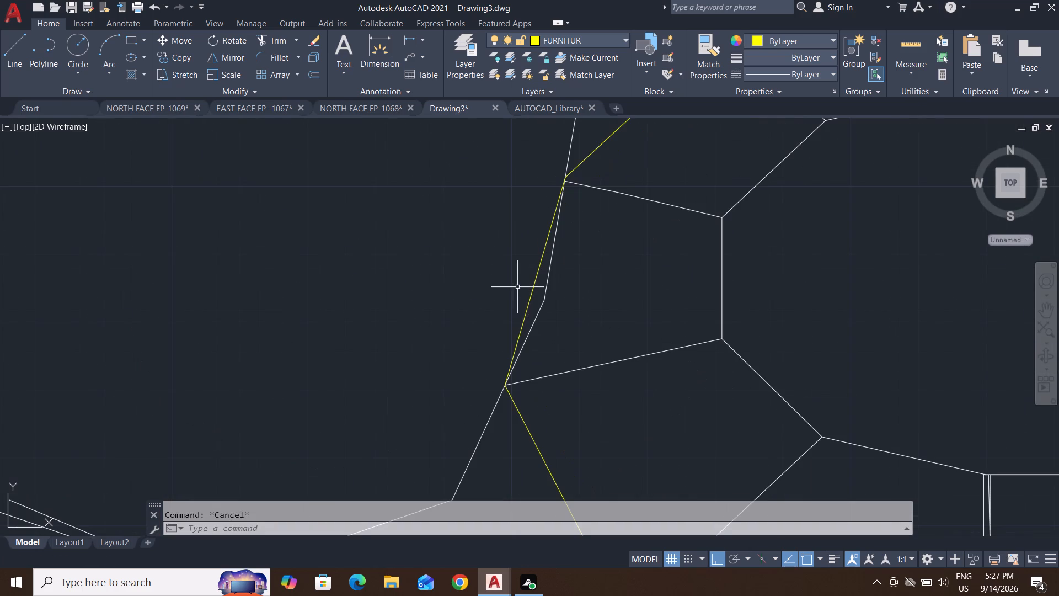
Trim away the drawn line that bypasses the existing bent edge between two spoke ends at the lower armrest's rounded end.
key("Escape")
type("TR")
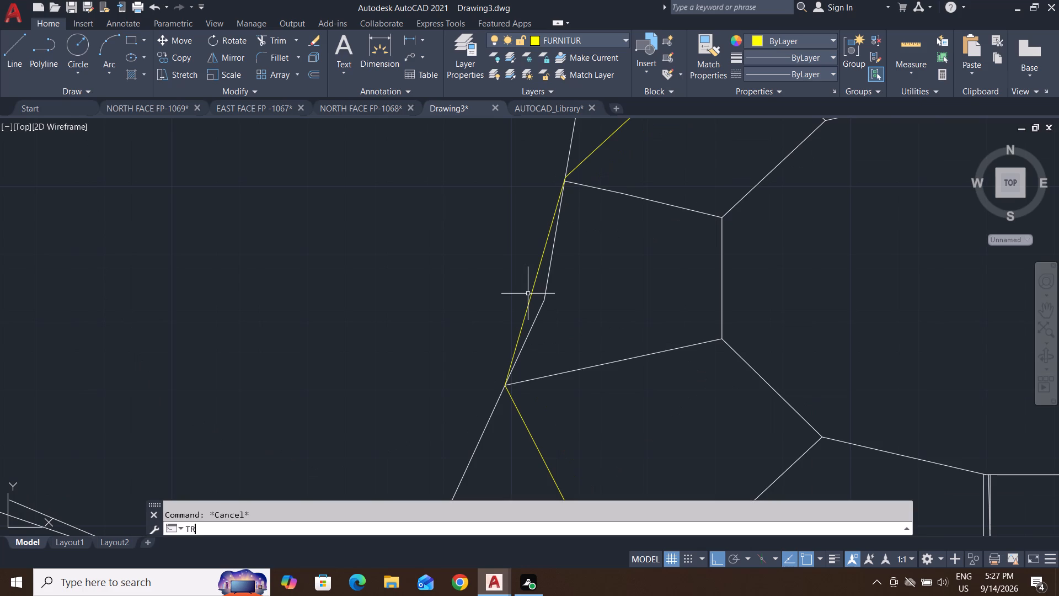
key("space")
key("space")
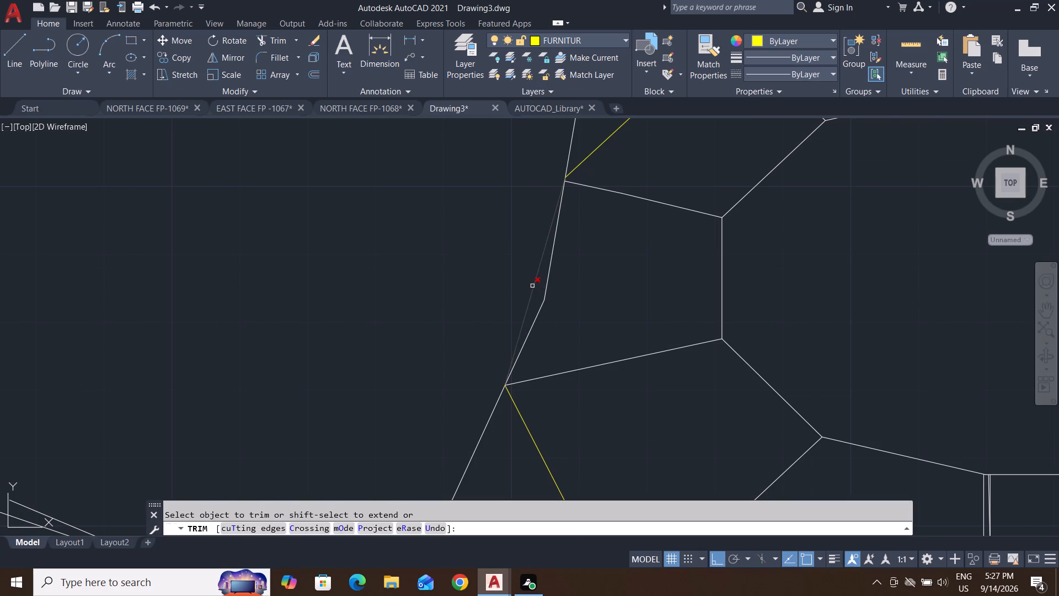
left_click(532, 286)
scroll(521, 339, "down", 4)
scroll(617, 372, "down", 4)
key("Escape")
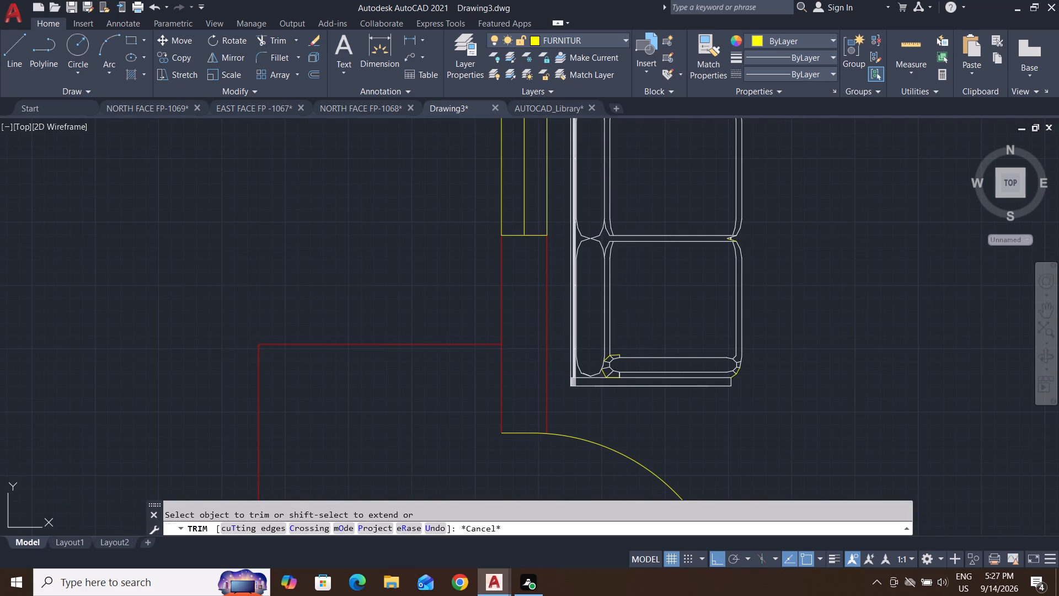
key("Escape")
Erase the horizontal three-seat sofa beside the lamp table, below the living room's upper wall.
middle_click_drag(755, 382, 753, 394)
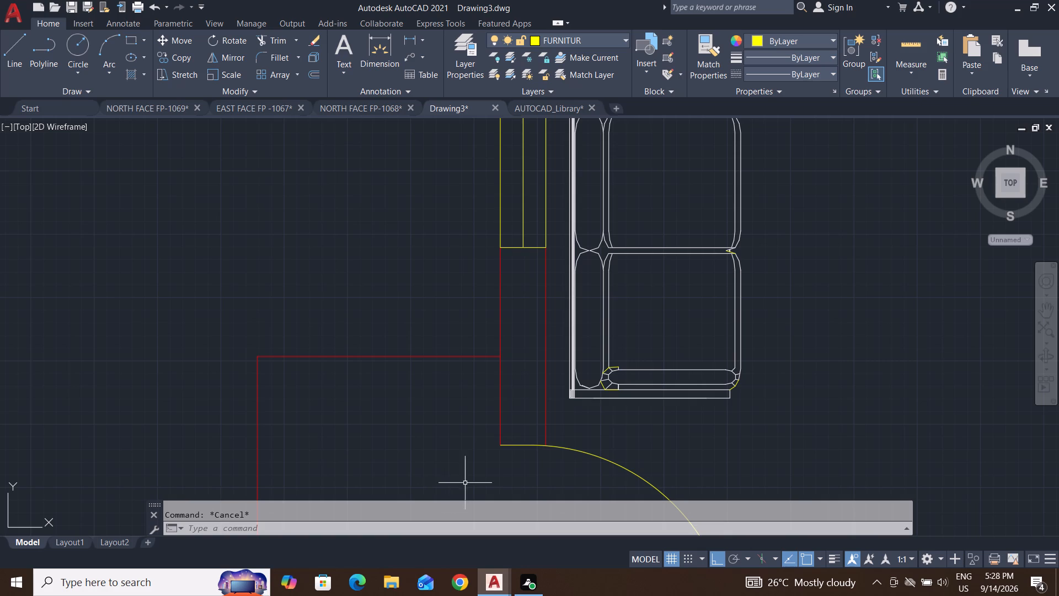
scroll(571, 422, "down", 2)
key("Escape")
key("Escape")
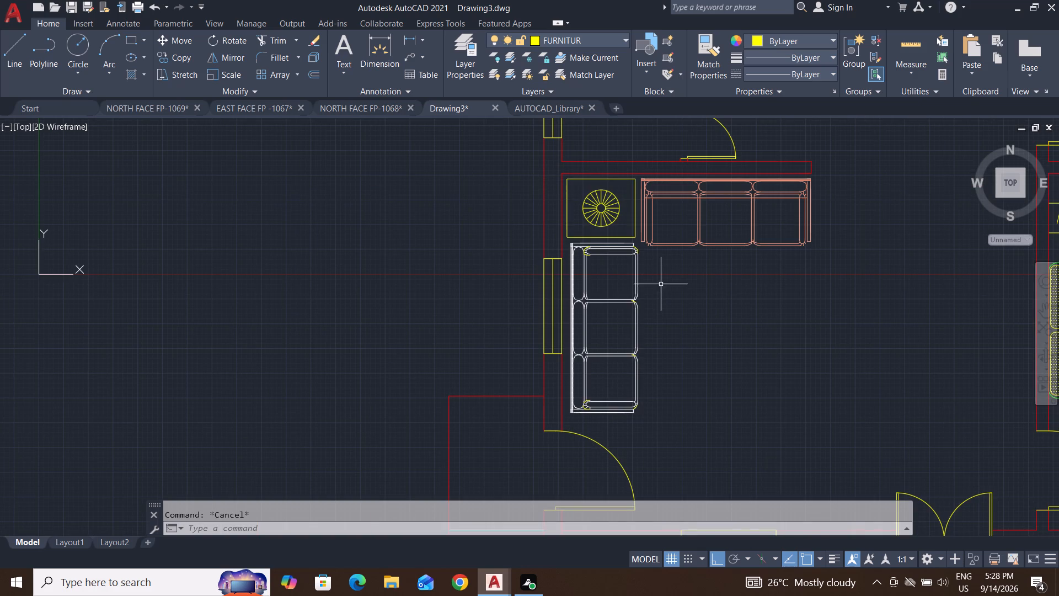
scroll(805, 216, "up", 2)
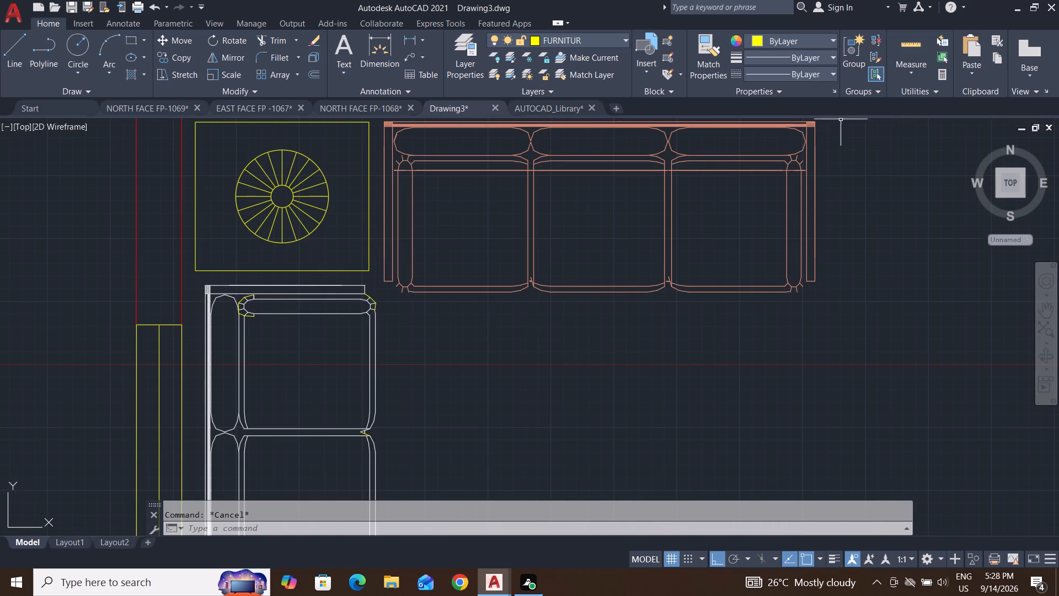
middle_click_drag(833, 143, 857, 268)
left_click(858, 236)
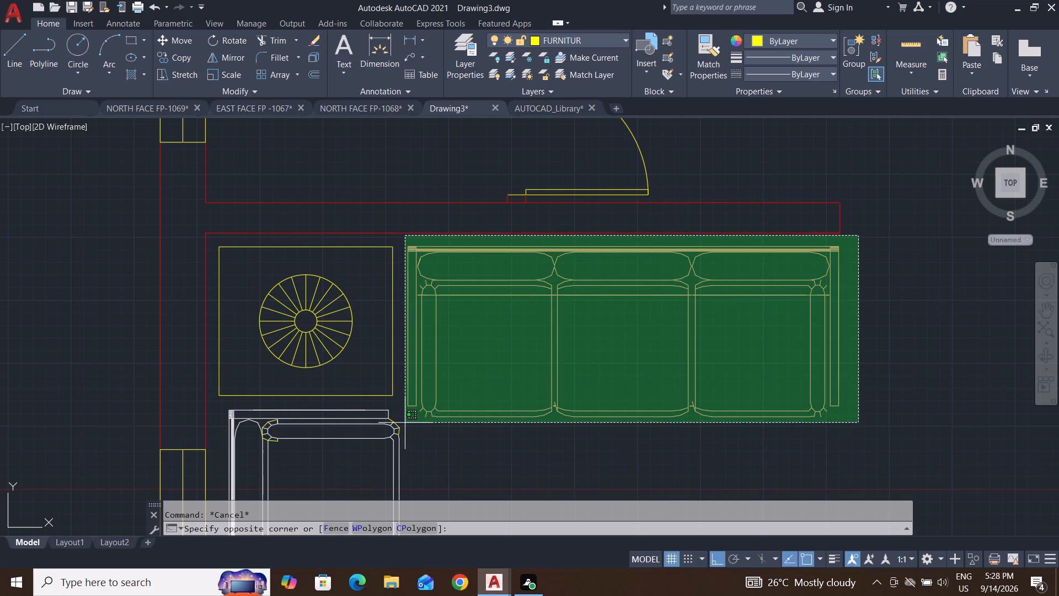
left_click(405, 423)
key("Delete")
Copy the cleaned-up vertical sofa horizontally into the empty area outside the house plan, using its lower back corner as base point.
middle_click_drag(423, 412, 555, 286)
left_click(551, 275)
scroll(551, 275, "down", 3)
scroll(538, 359, "up", 3)
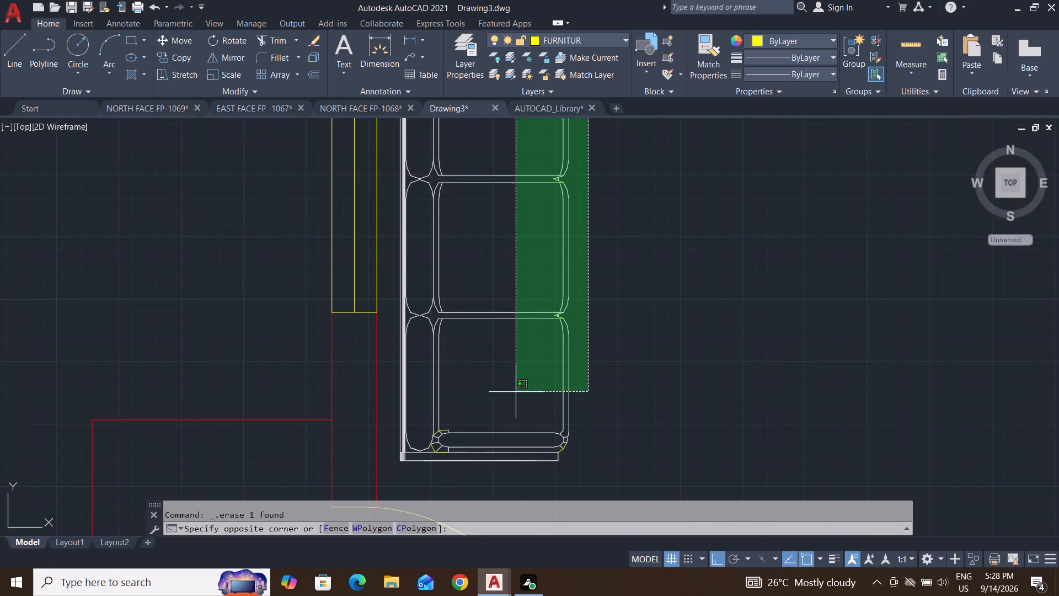
left_click(388, 477)
type("CO")
key("Return")
scroll(498, 455, "down", 2)
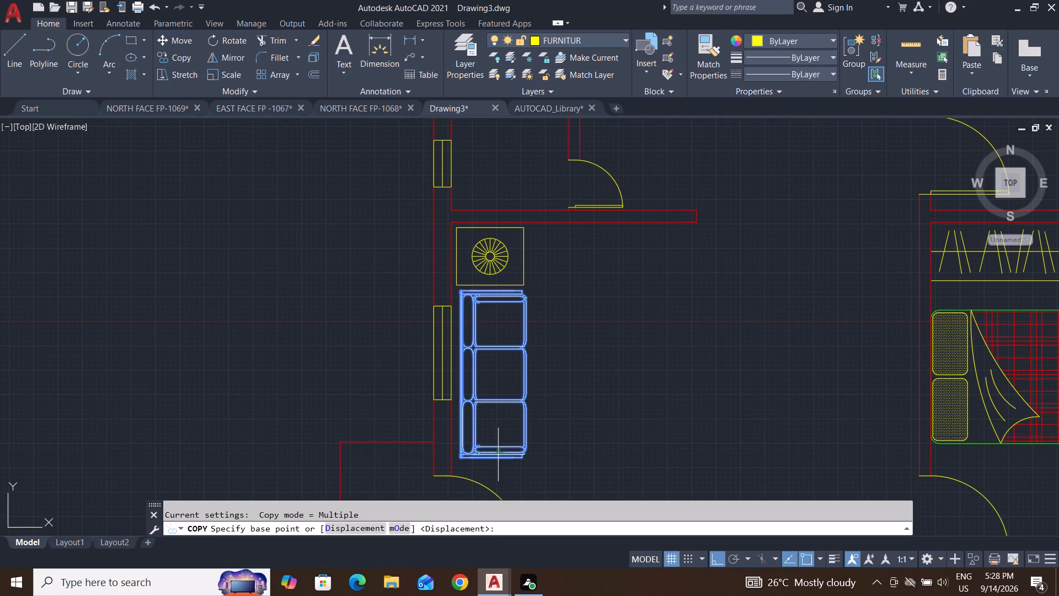
left_click(458, 457)
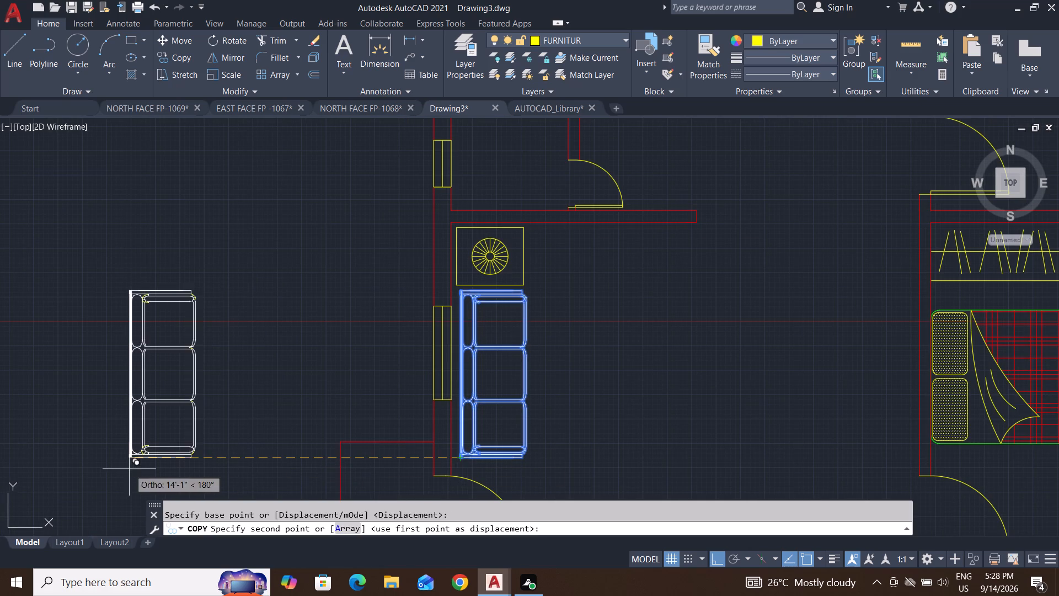
middle_click_drag(123, 480, 579, 402)
left_click(393, 413)
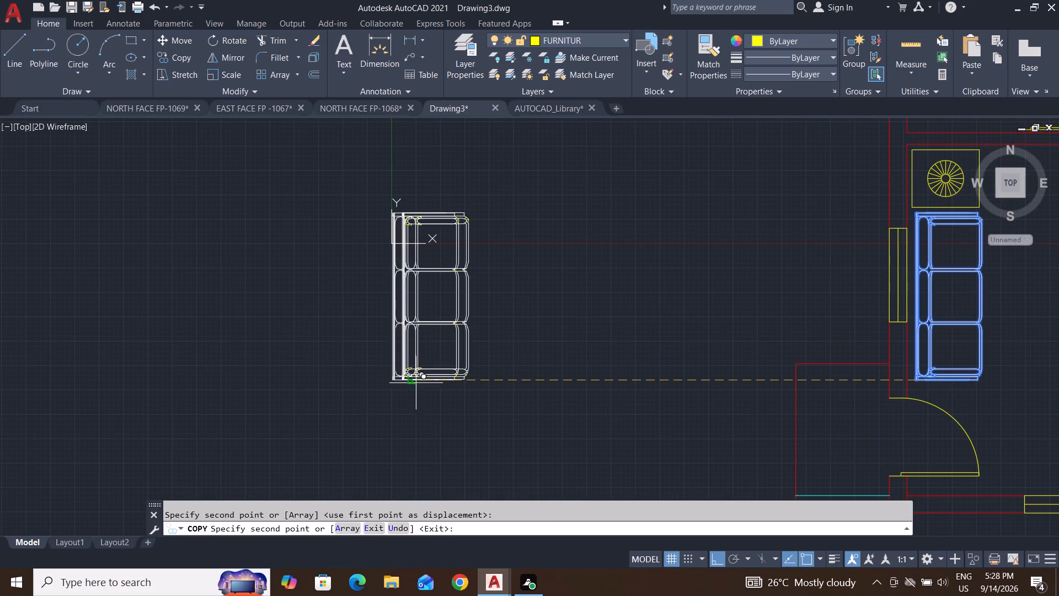
key("Escape")
key("Escape")
key("Escape")
Rotate the copied sofa to 270° about its lower back corner so its backrest faces up.
left_click(524, 178)
left_click(271, 476)
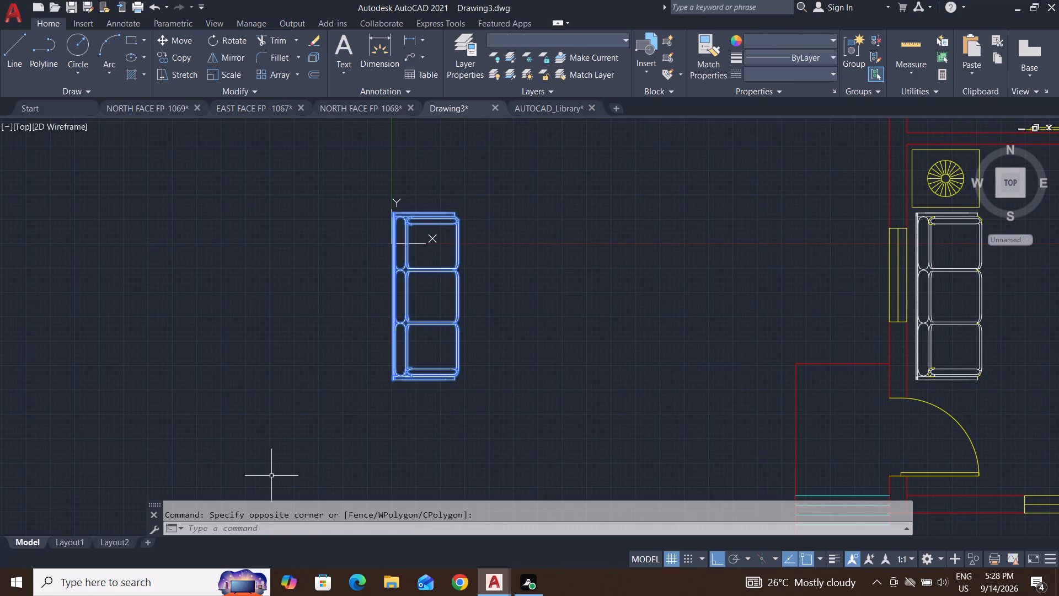
type("RO")
key("Return")
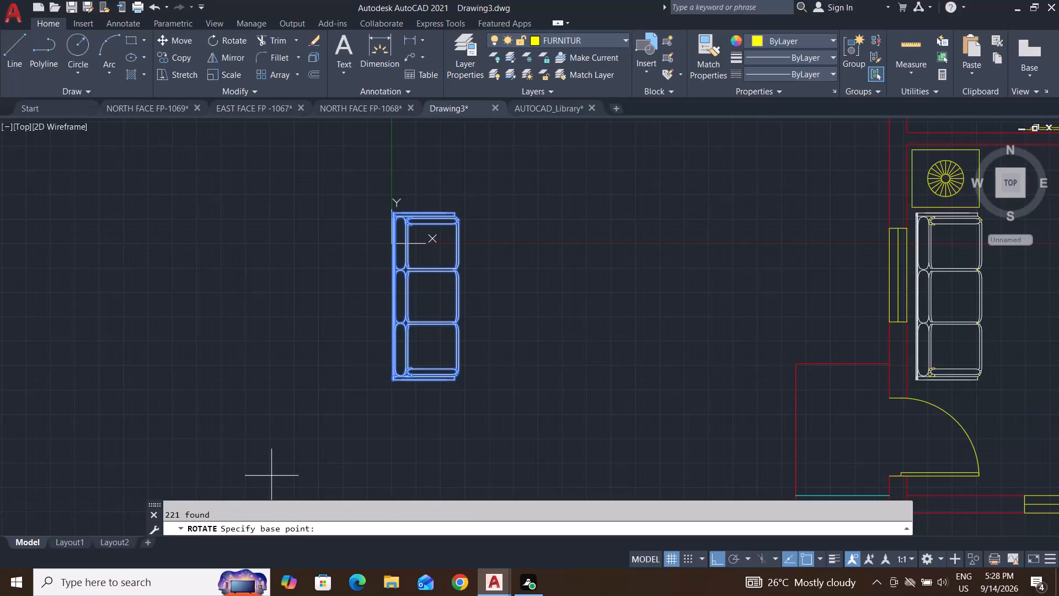
key("Return")
left_click(394, 379)
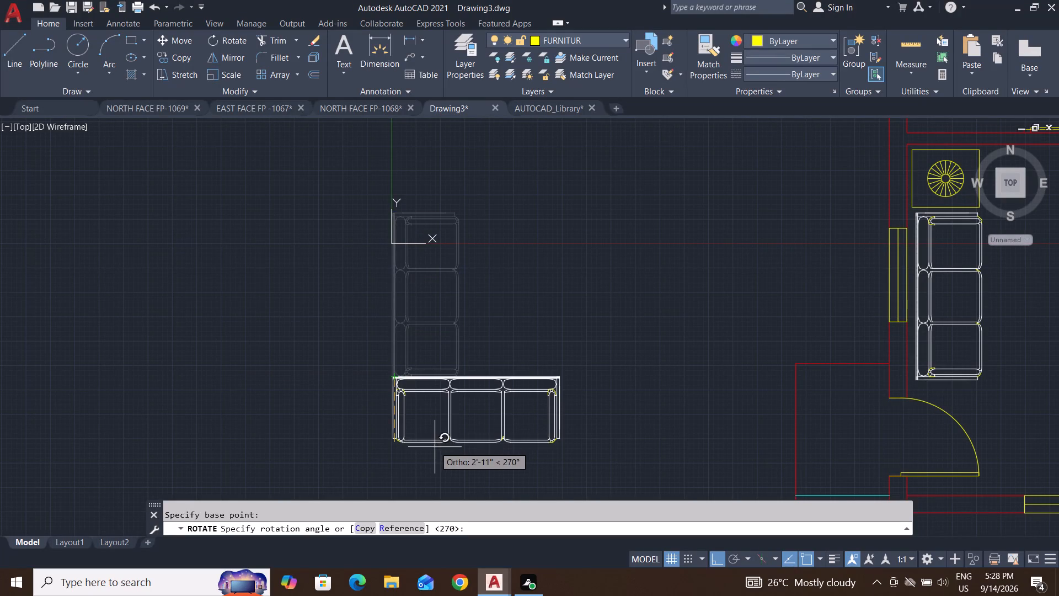
left_click(435, 449)
Move the rotated sofa with Ortho off to beside the lamp table, its back just below the living room's upper wall.
left_click(649, 316)
left_click(328, 475)
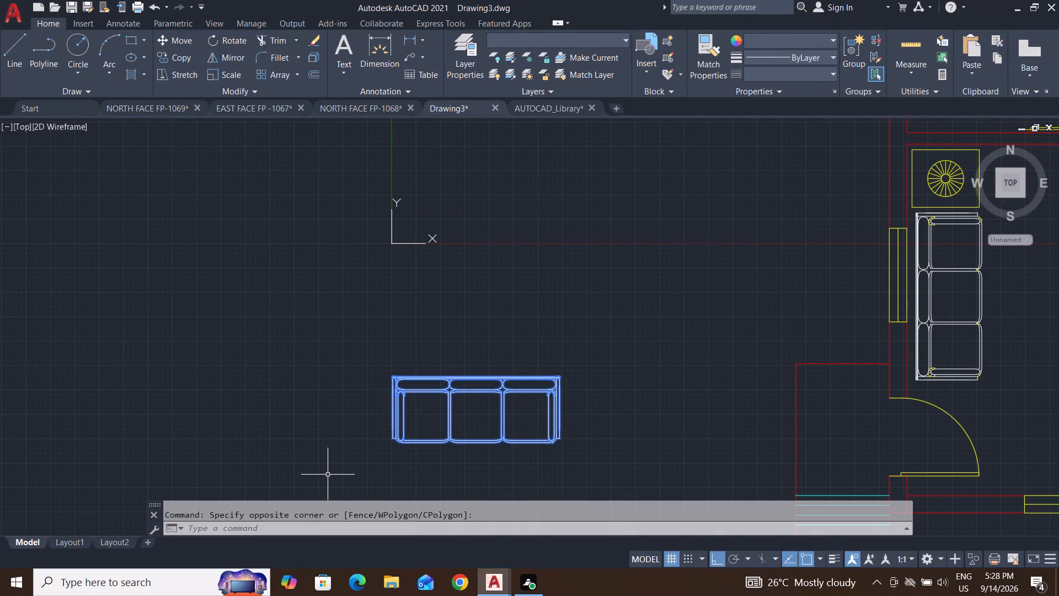
key("m")
key("Return")
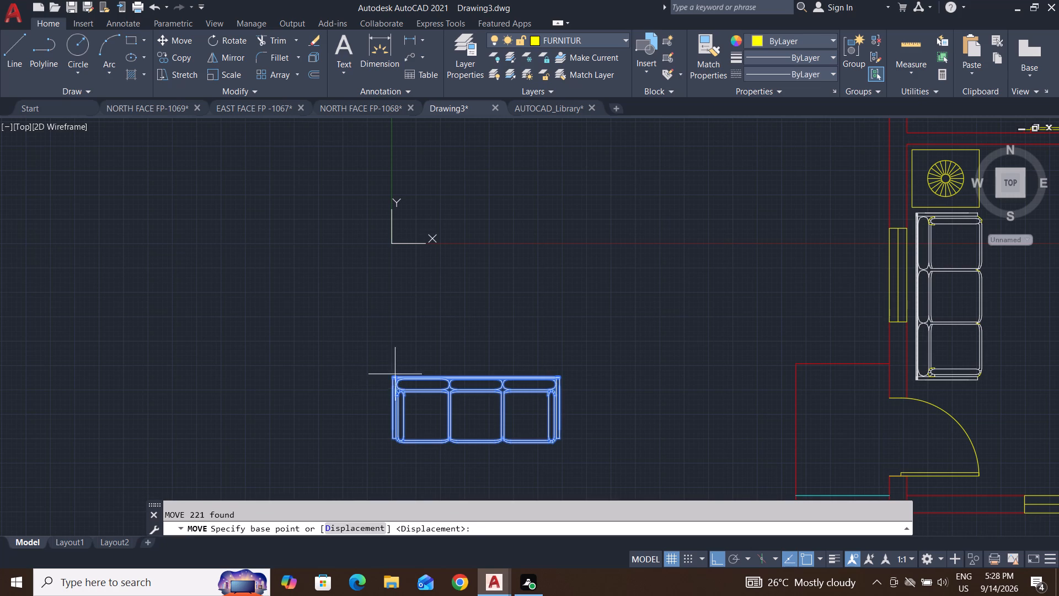
left_click(395, 374)
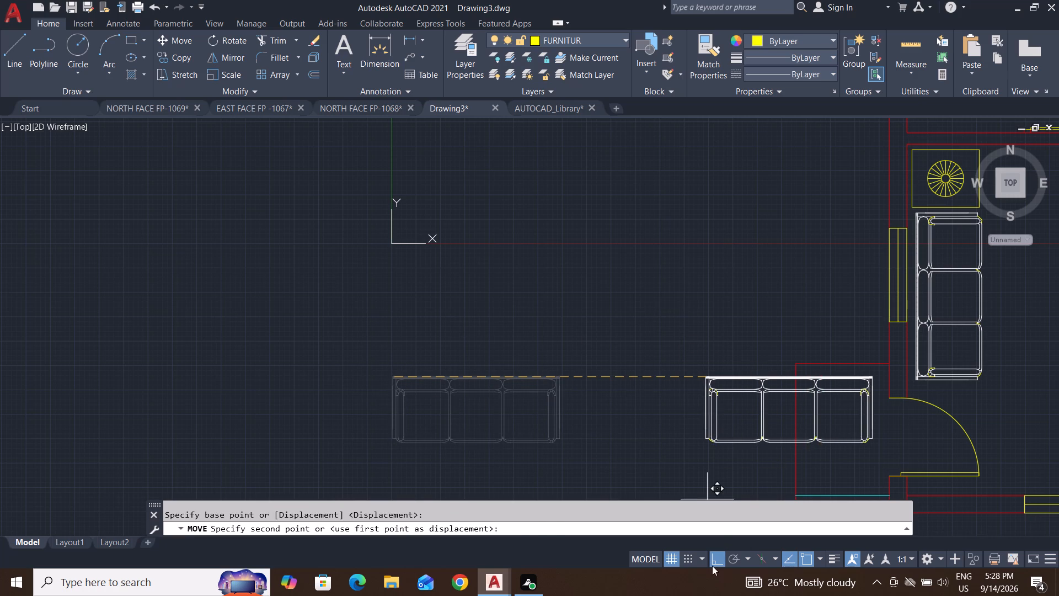
left_click(712, 566)
scroll(651, 395, "down", 4)
middle_click_drag(651, 395, 596, 464)
scroll(634, 438, "up", 6)
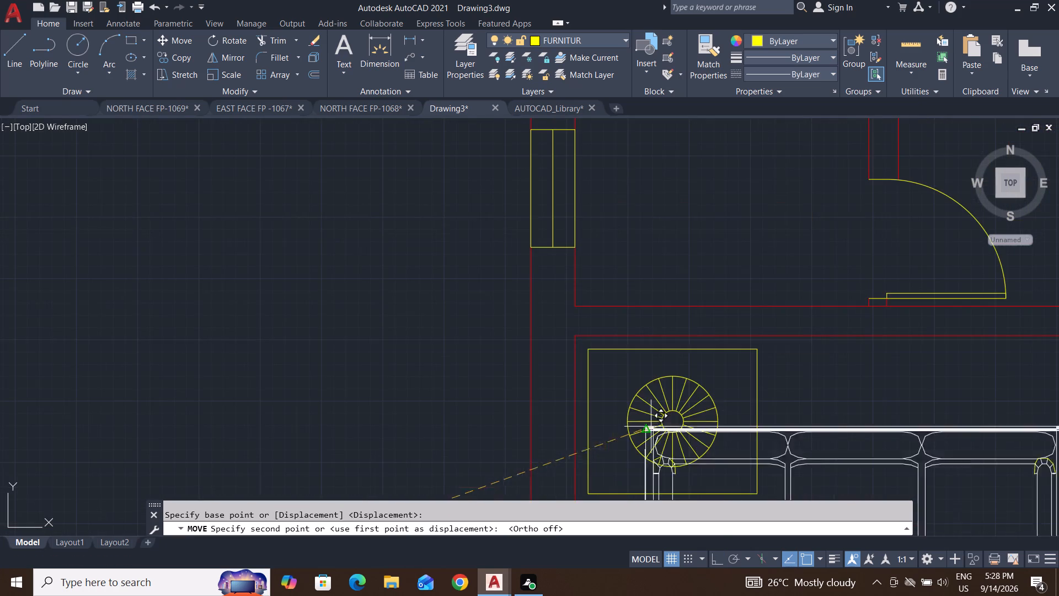
middle_click_drag(693, 427, 490, 416)
middle_click_drag(564, 339, 489, 310)
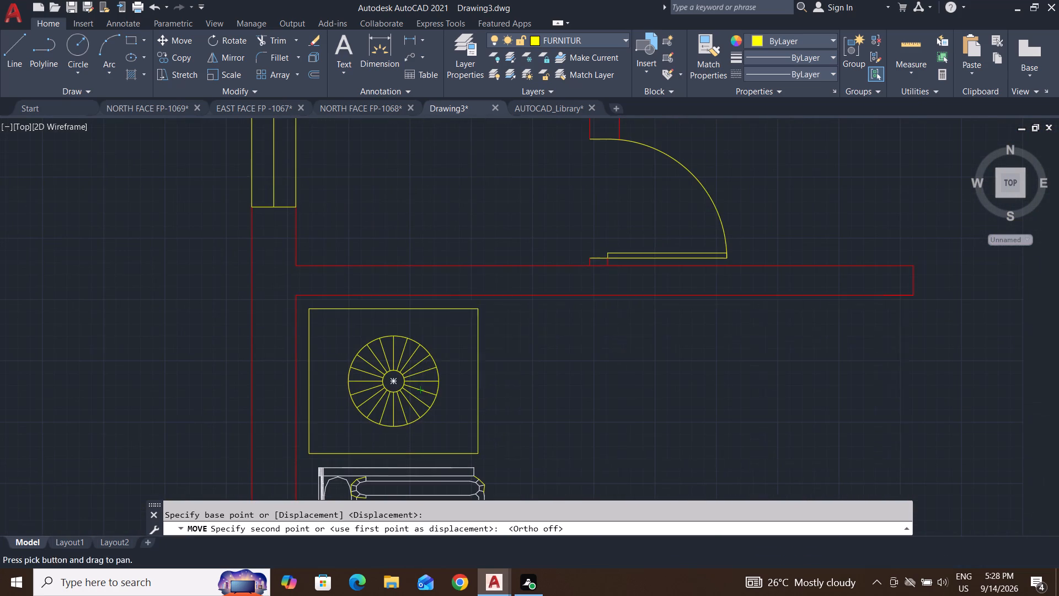
left_click(494, 309)
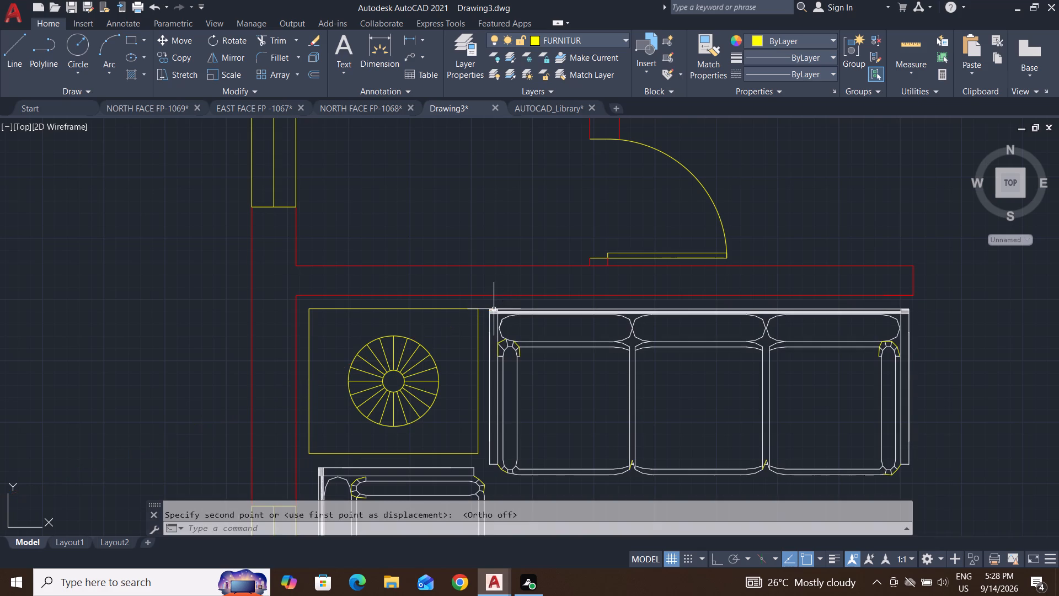
scroll(607, 363, "down", 2)
key("Escape")
key("Escape")
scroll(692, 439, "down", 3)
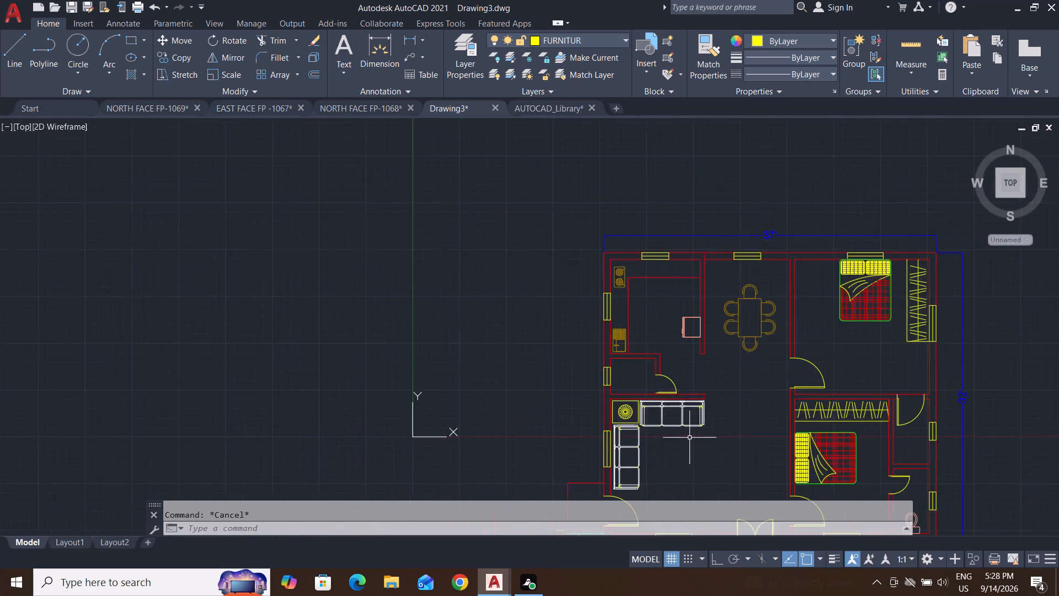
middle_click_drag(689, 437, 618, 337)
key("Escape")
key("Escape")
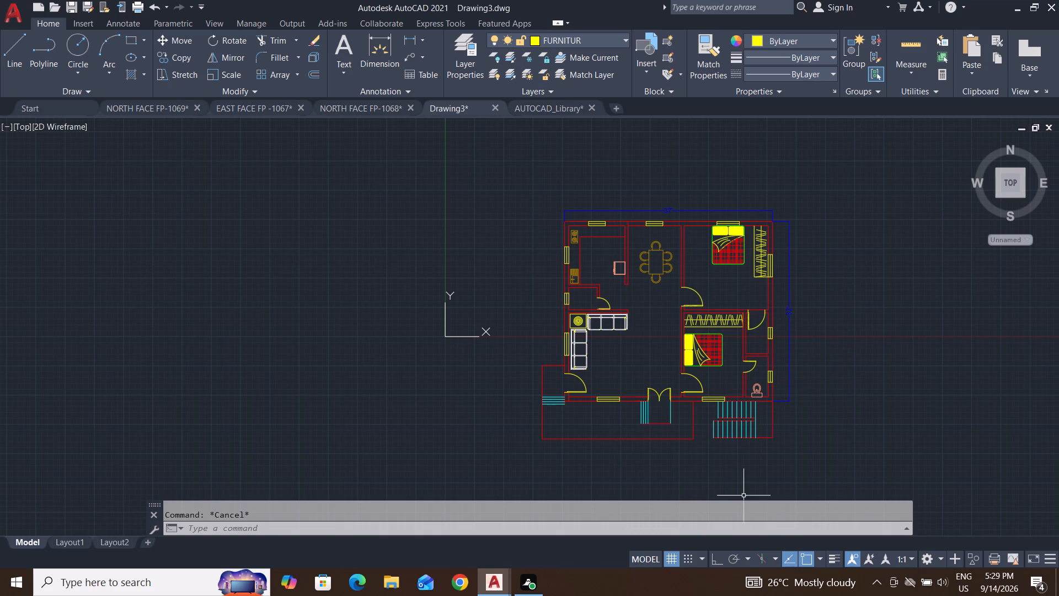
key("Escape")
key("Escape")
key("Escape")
Switch to the EAST FACE FP -1067 drawing.
left_click(494, 581)
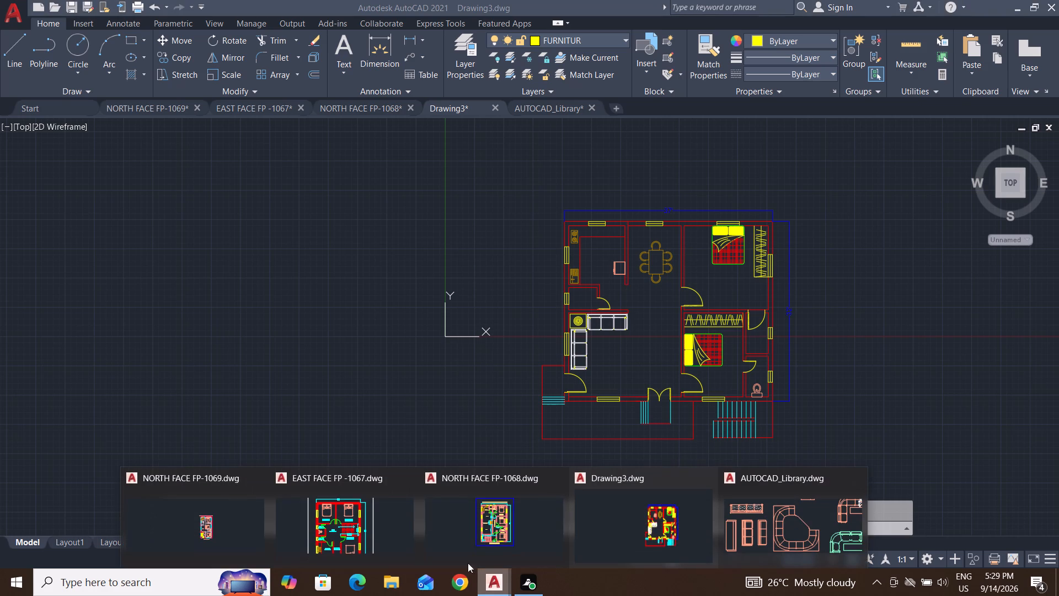
left_click(381, 529)
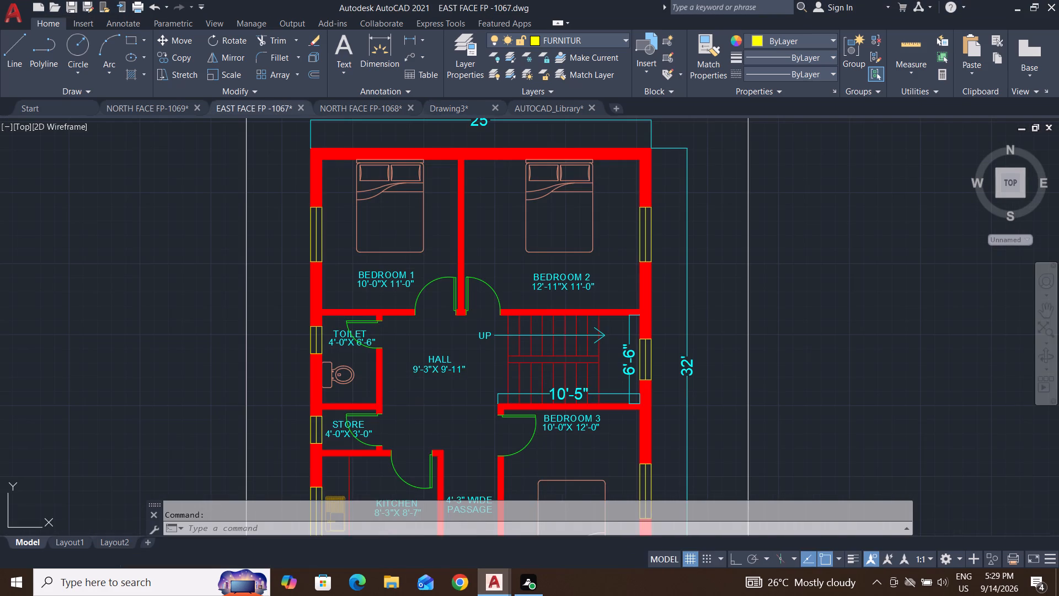
Select the BEDROOM 1 and BEDROOM 2 name labels together with their size texts.
scroll(415, 268, "up", 2)
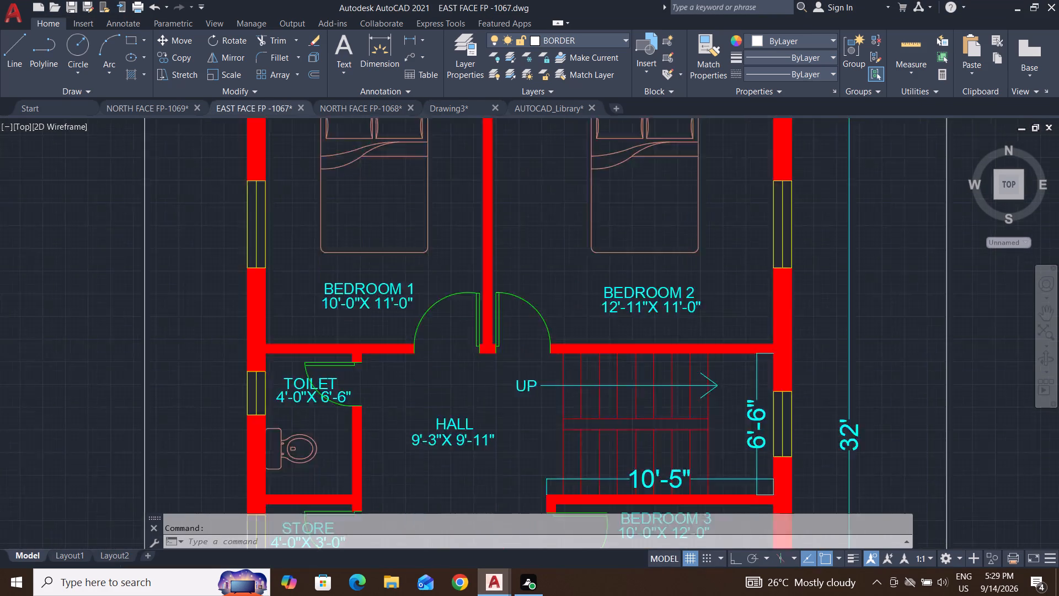
scroll(415, 268, "up", 1)
key("Escape")
key("Escape")
key("Escape")
left_click(424, 273)
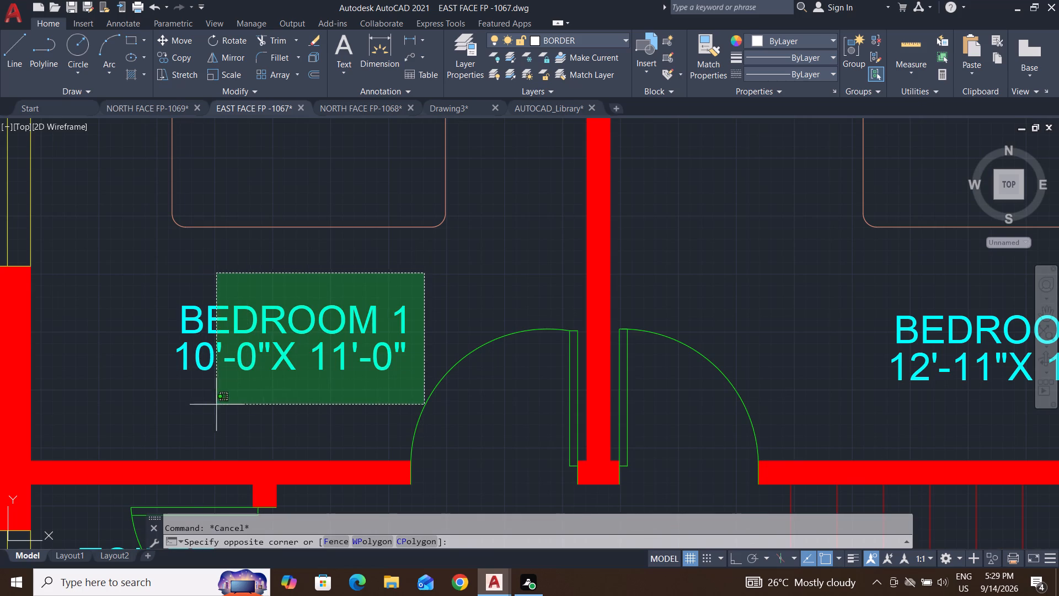
left_click(158, 387)
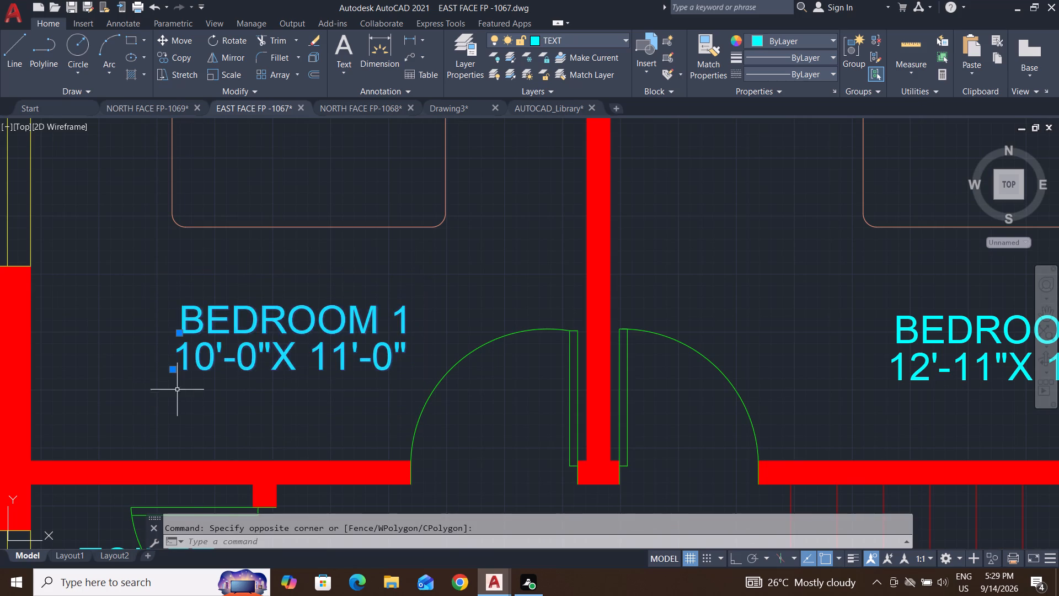
scroll(197, 389, "down", 3)
scroll(398, 386, "up", 2)
left_click(502, 339)
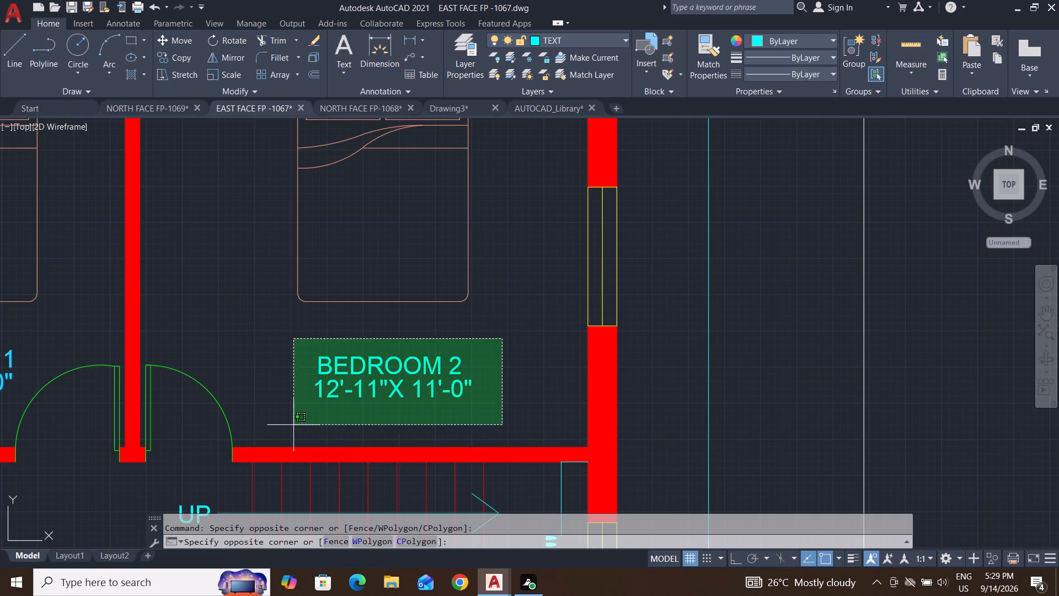
left_click(293, 425)
Add the HALL and TOILET name labels and their size texts to the selection.
scroll(415, 398, "down", 3)
middle_click_drag(415, 398, 507, 324)
scroll(460, 384, "up", 3)
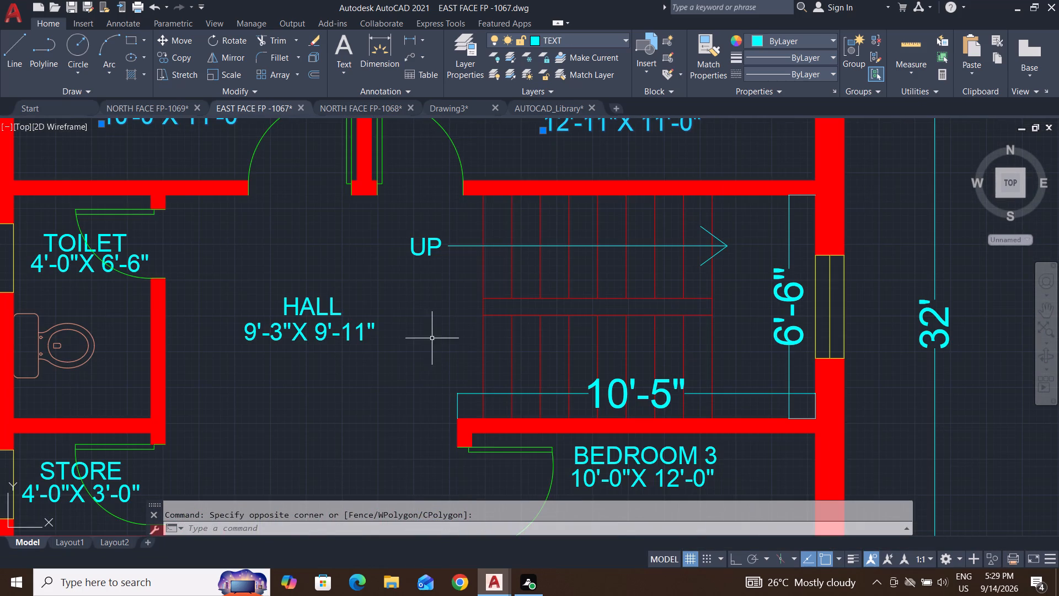
left_click(399, 267)
left_click(241, 386)
scroll(302, 372, "down", 2)
middle_click_drag(302, 372, 470, 329)
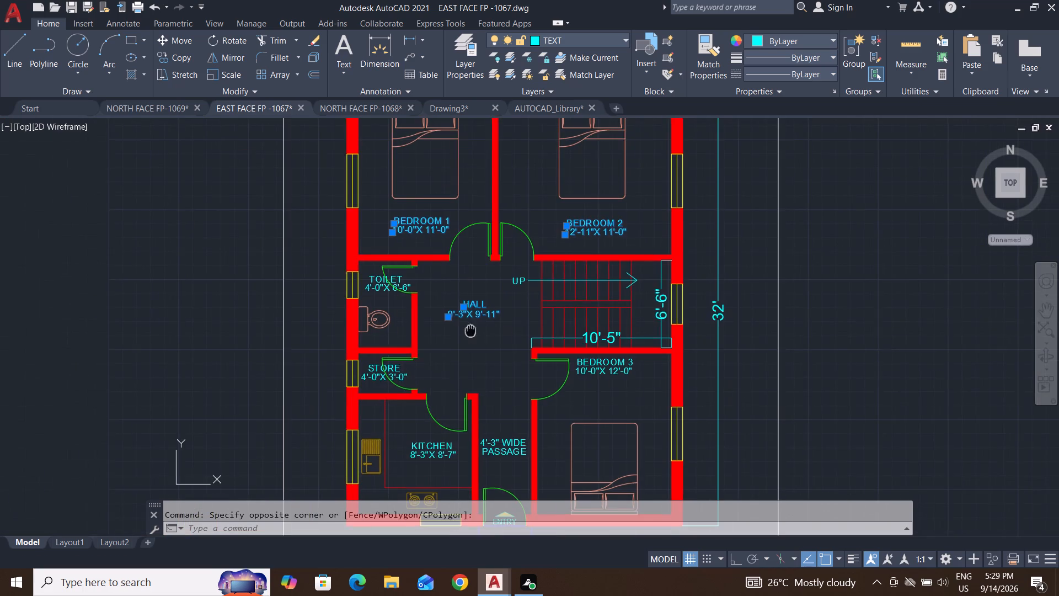
scroll(366, 288, "up", 3)
left_click(408, 233)
left_click(350, 313)
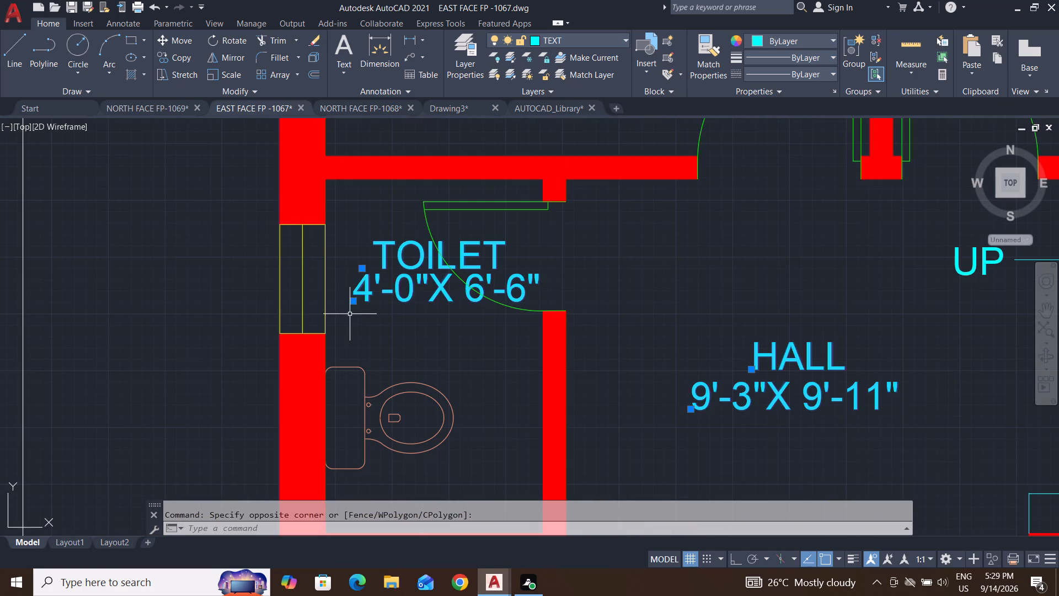
Add the STORE and KITCHEN labels with their size texts and the 4'-3" WIDE PASSAGE label to the selection.
scroll(458, 343, "down", 2)
middle_click_drag(458, 343, 489, 219)
scroll(482, 331, "up", 2)
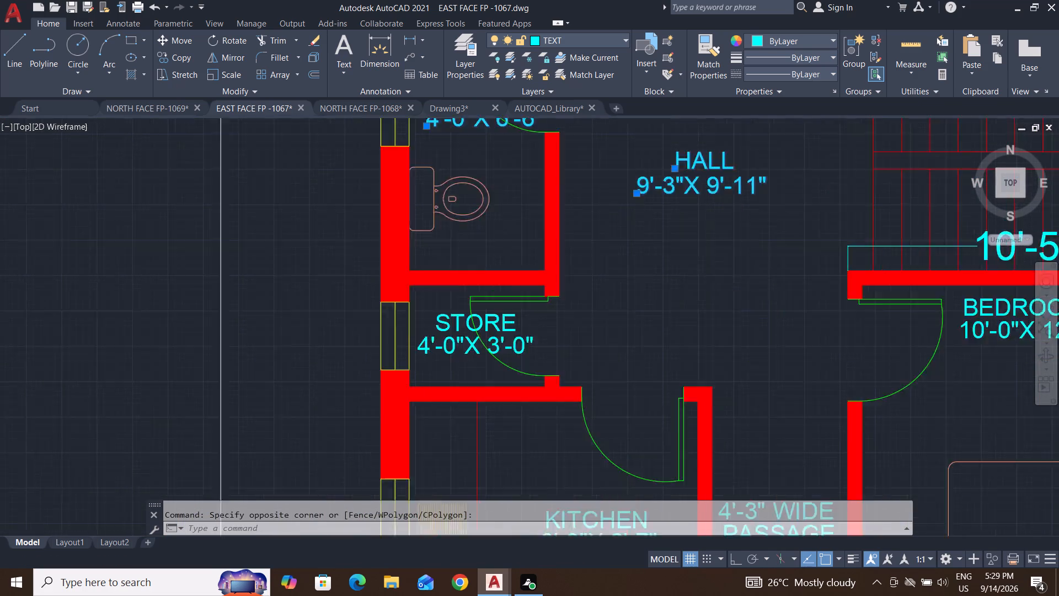
left_click(442, 289)
left_click(389, 392)
scroll(408, 395, "down", 2)
middle_click_drag(409, 395, 440, 250)
scroll(564, 327, "up", 2)
left_click(601, 337)
left_click(389, 451)
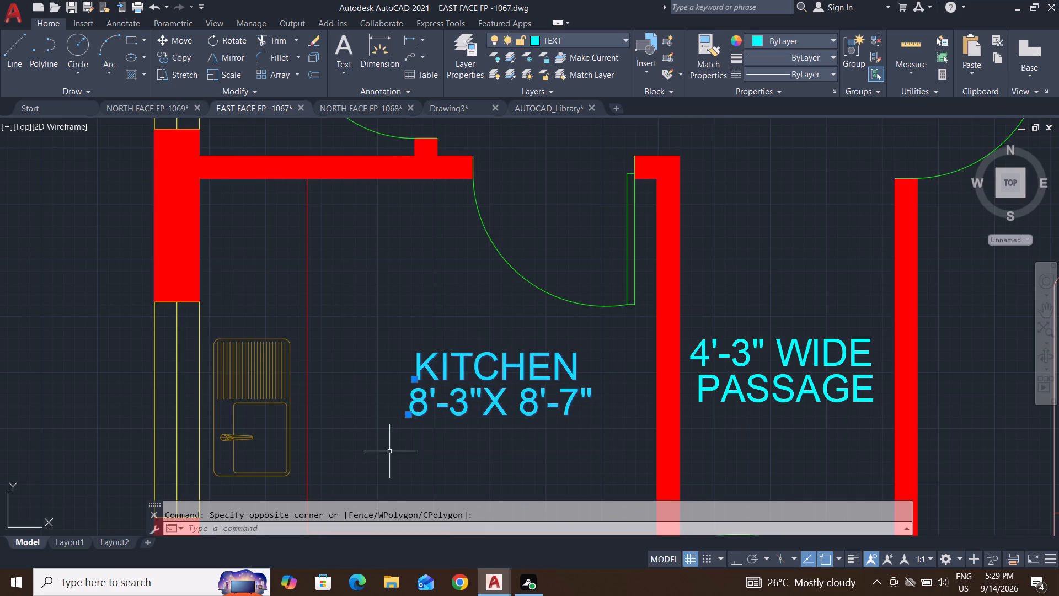
left_click(889, 319)
left_click(698, 422)
Add the BEDROOM 3 name label and its size text to the selection.
scroll(698, 422, "down", 3)
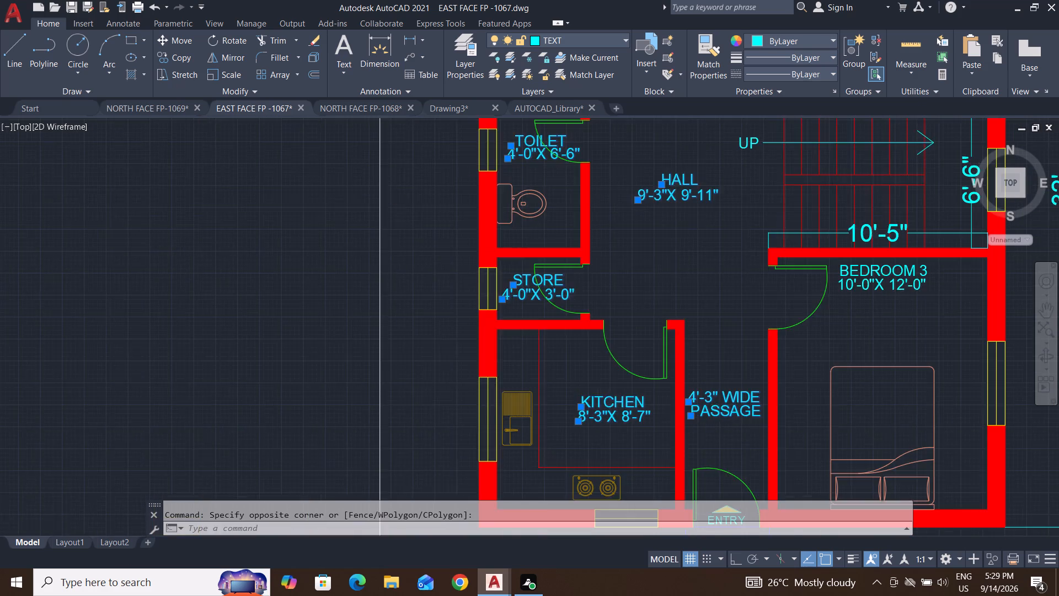
scroll(827, 336, "up", 3)
left_click(833, 307)
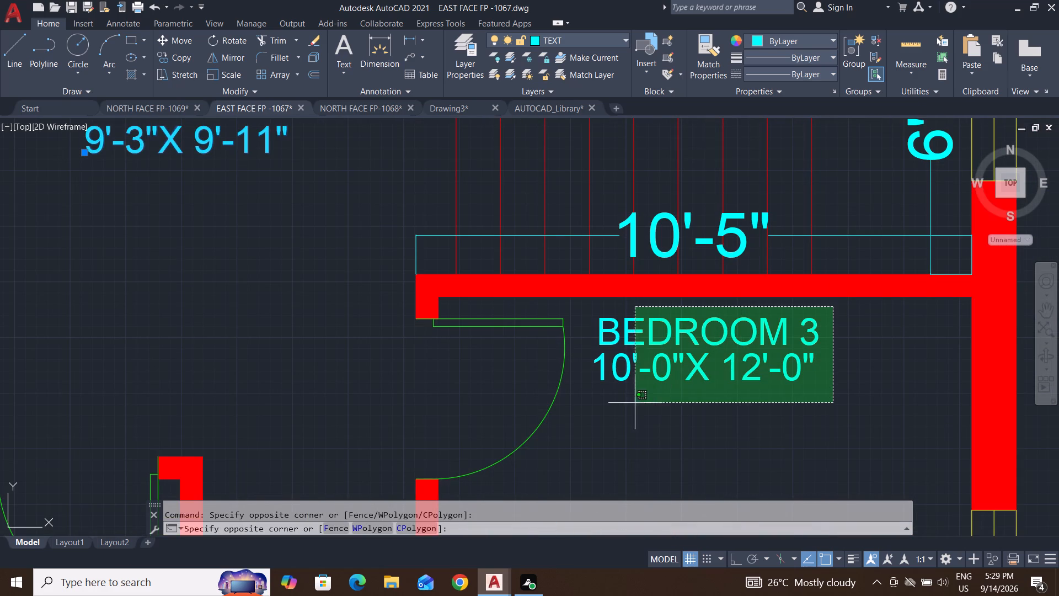
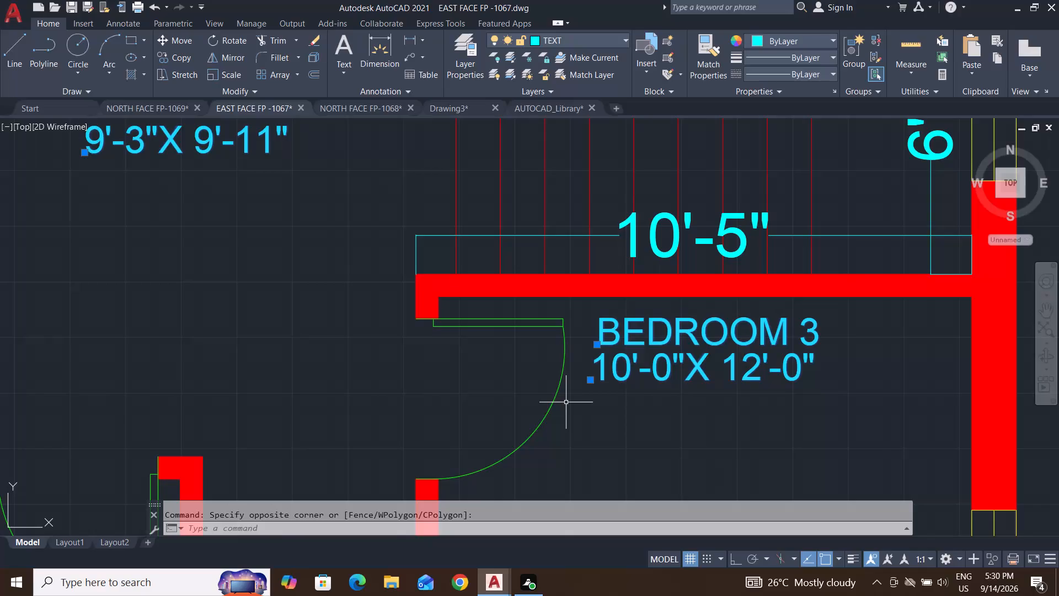
Add the "25x32(800 sq ft) House Plan - East face - FP1067" title above the plan to the selection.
scroll(664, 385, "down", 1)
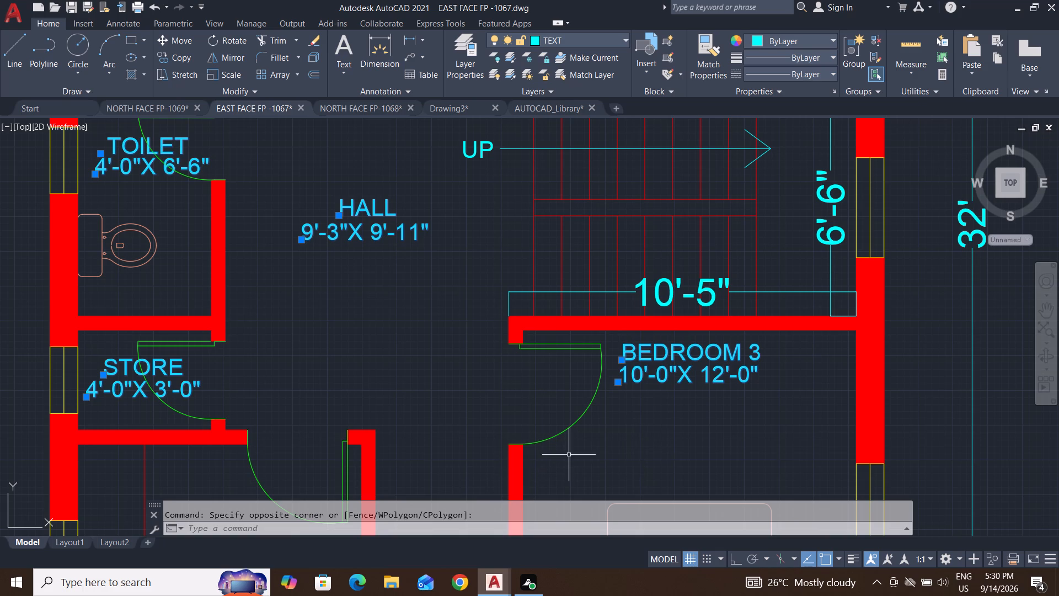
scroll(752, 391, "down", 3)
middle_click_drag(746, 386, 708, 307)
middle_click_drag(702, 356, 684, 446)
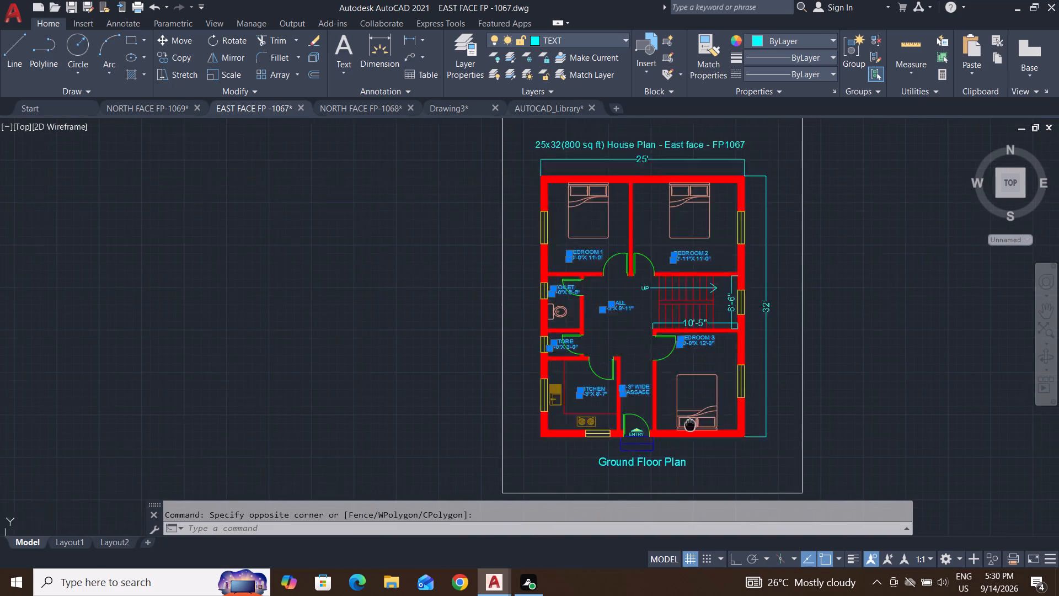
middle_click_drag(684, 446, 674, 483)
scroll(689, 238, "up", 3)
left_click(824, 187)
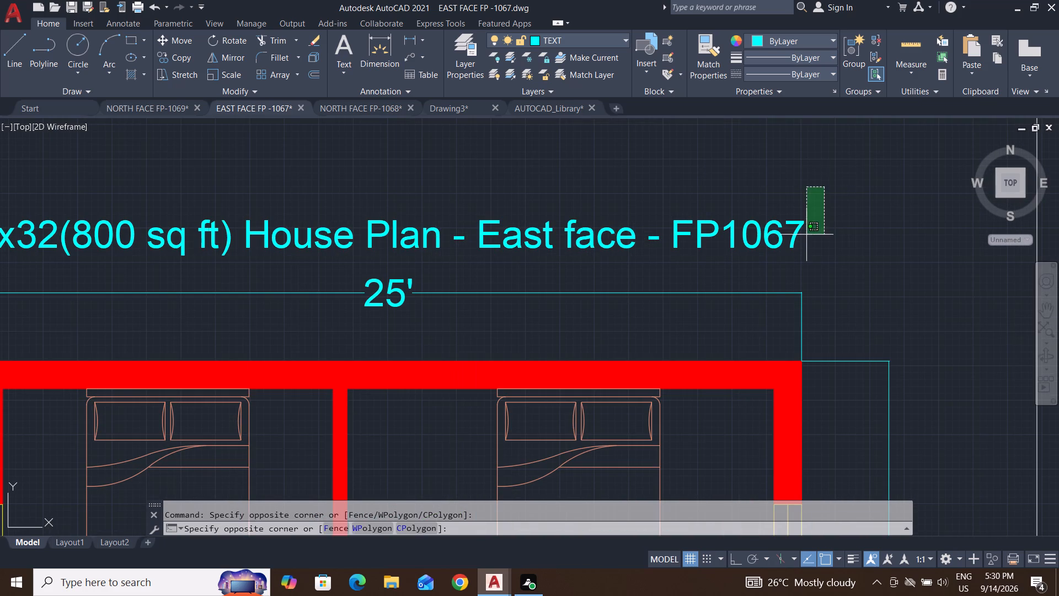
scroll(806, 235, "down", 1)
left_click(256, 260)
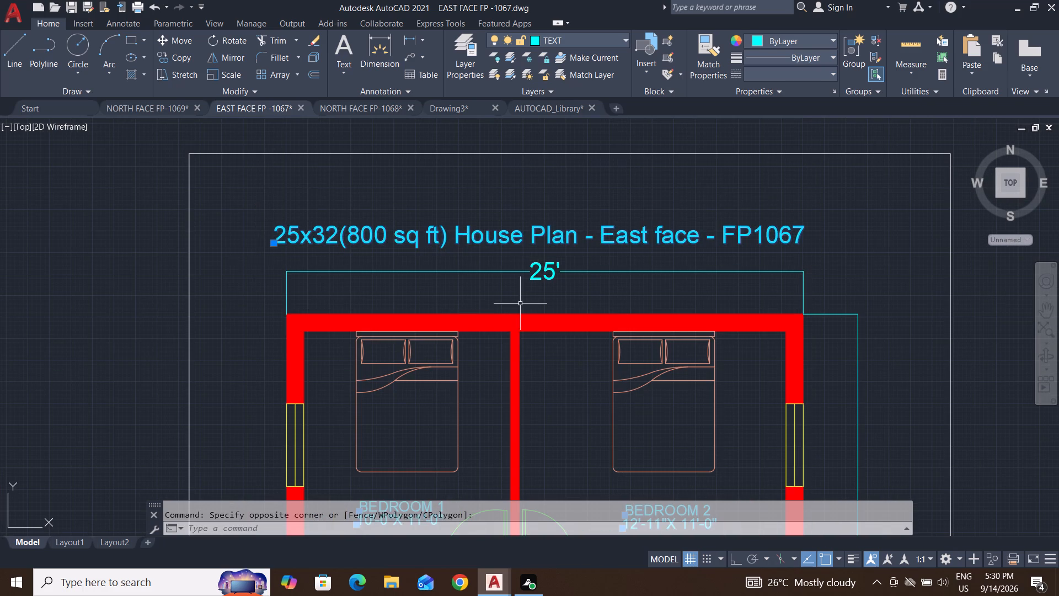
Add the Ground Floor Plan caption to the selection and copy all the selected texts to the clipboard.
scroll(521, 305, "down", 3)
middle_click_drag(557, 327, 575, 255)
scroll(523, 406, "up", 1)
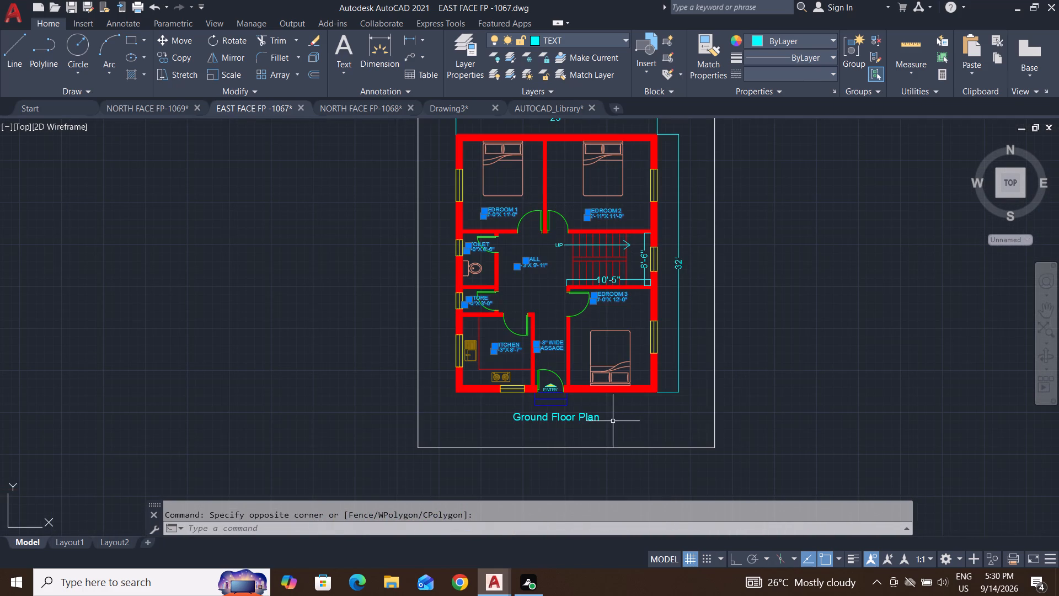
left_click(618, 407)
left_click(479, 438)
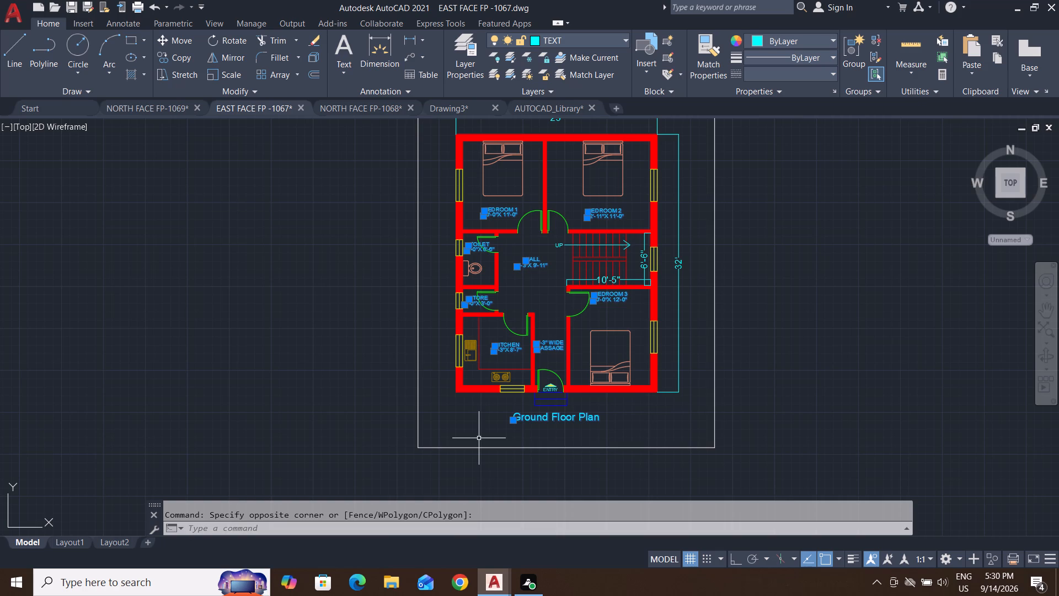
left_click(489, 428, "ctrl")
key("ctrl+c")
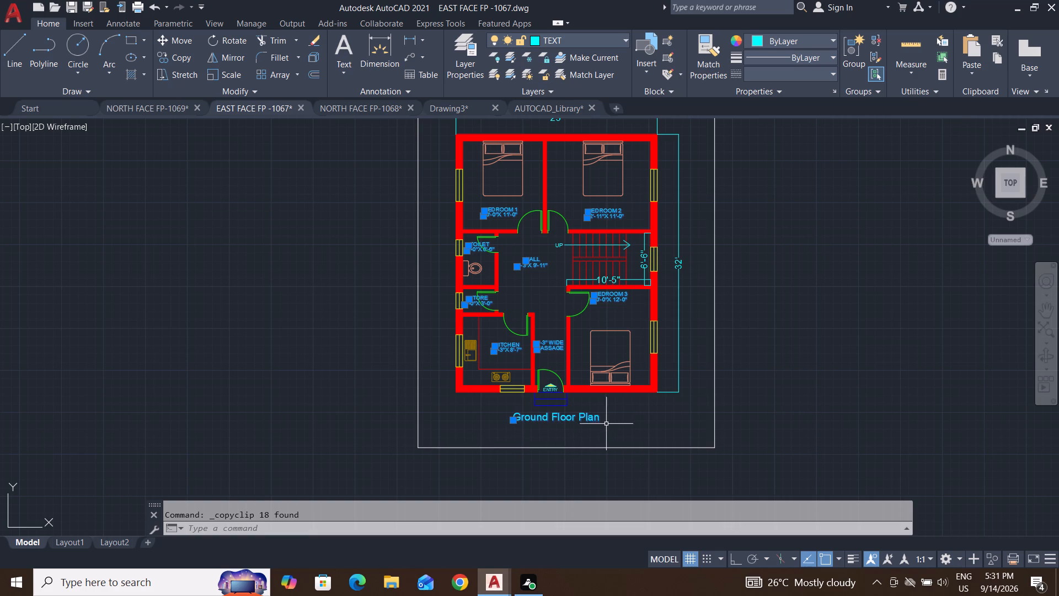
Switch to Drawing3 and paste the copied title, caption and room labels in the empty space east of the house plan.
left_click(490, 582)
left_click(705, 535)
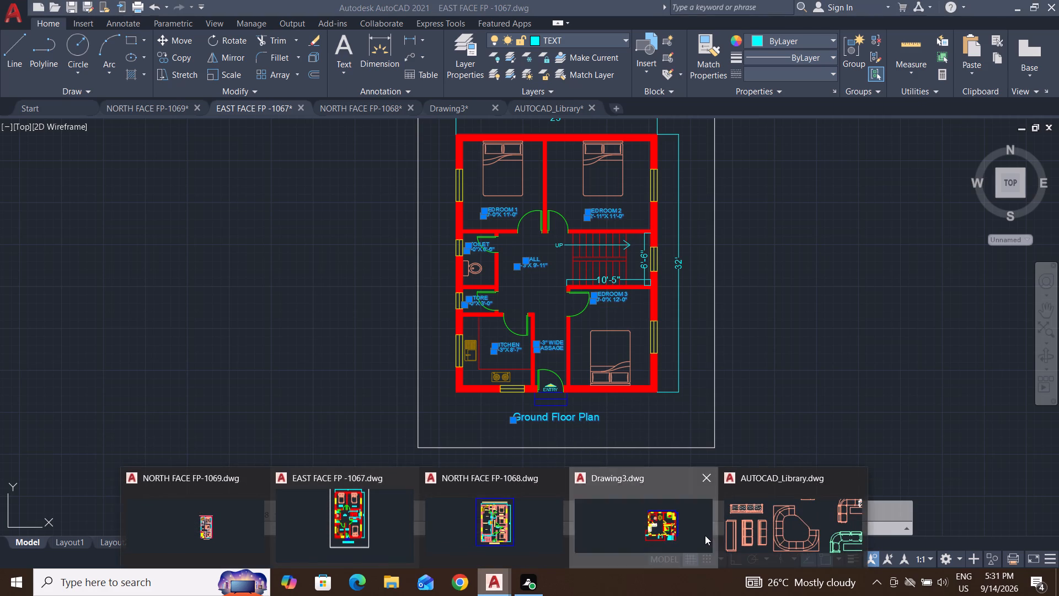
middle_click_drag(917, 395, 640, 388)
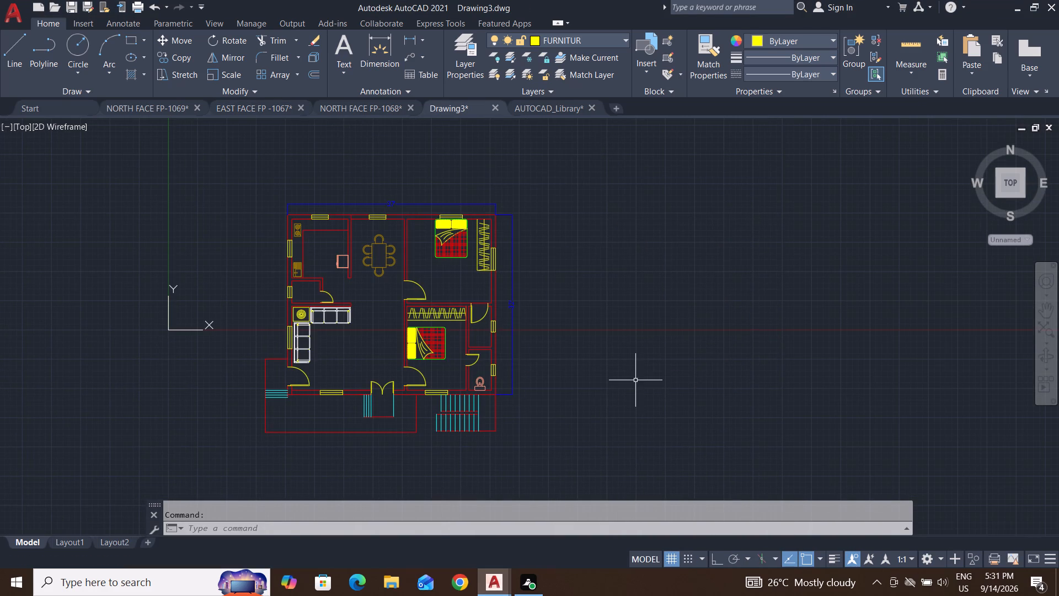
left_click(635, 380, "ctrl")
key("ctrl+v")
left_click(330, 595, "ctrl")
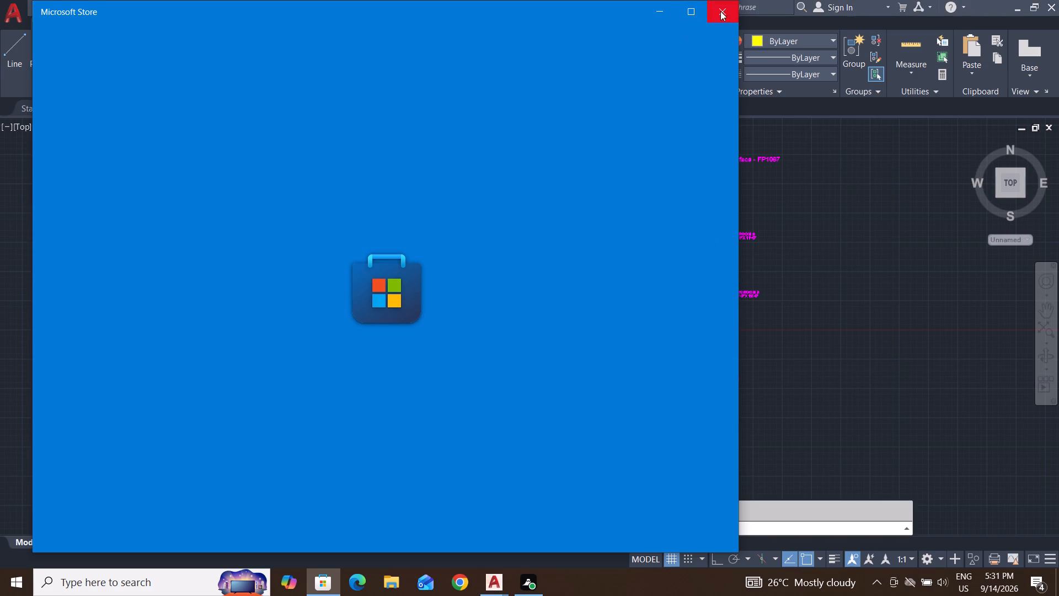
left_click(723, 11)
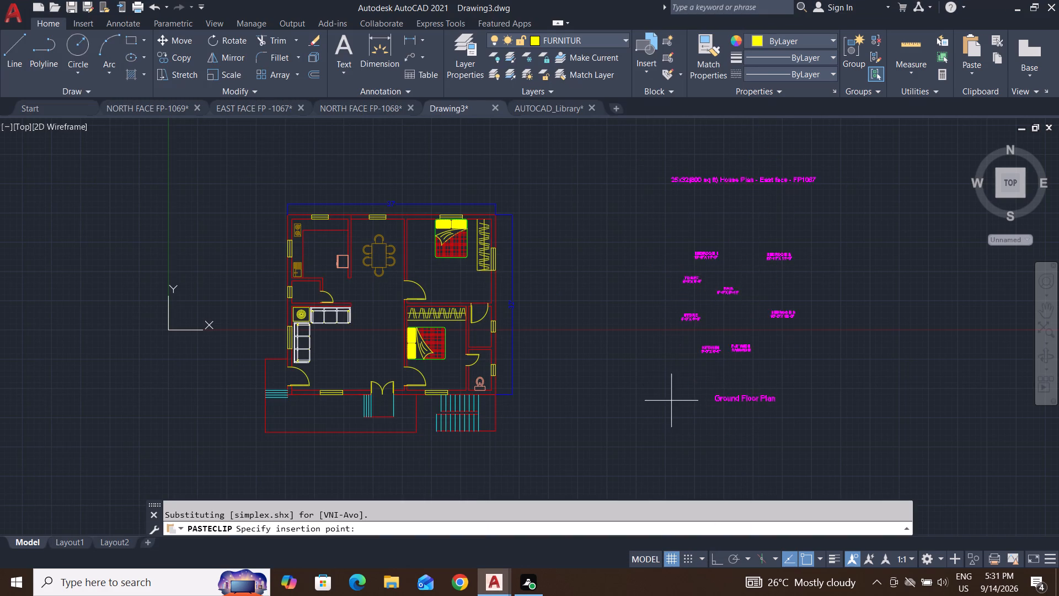
left_click(668, 382)
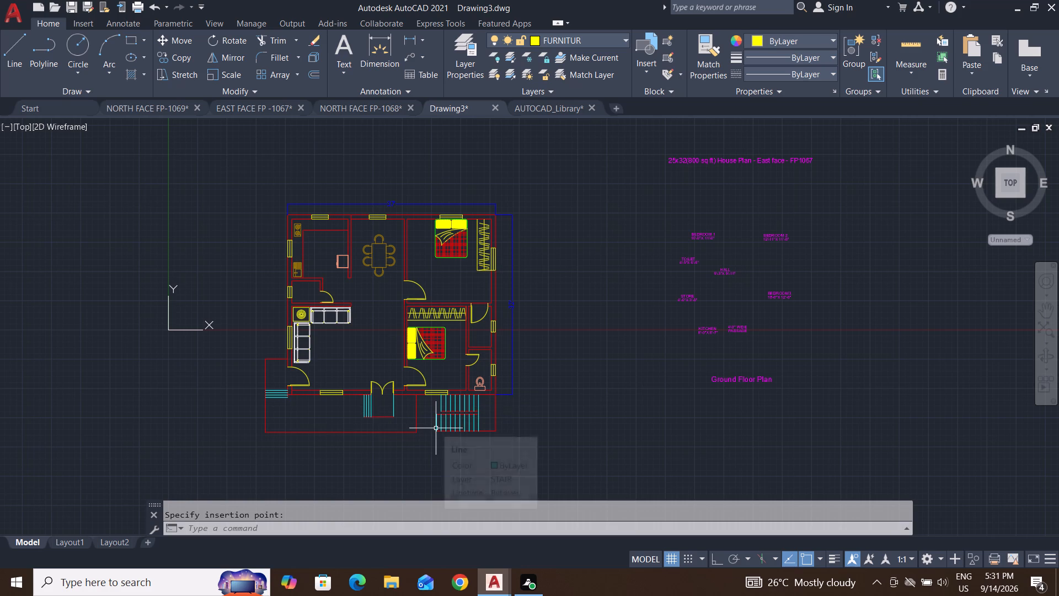
Move the Ground Floor Plan caption to just below the house plan, centred under the front steps area.
left_click(801, 366)
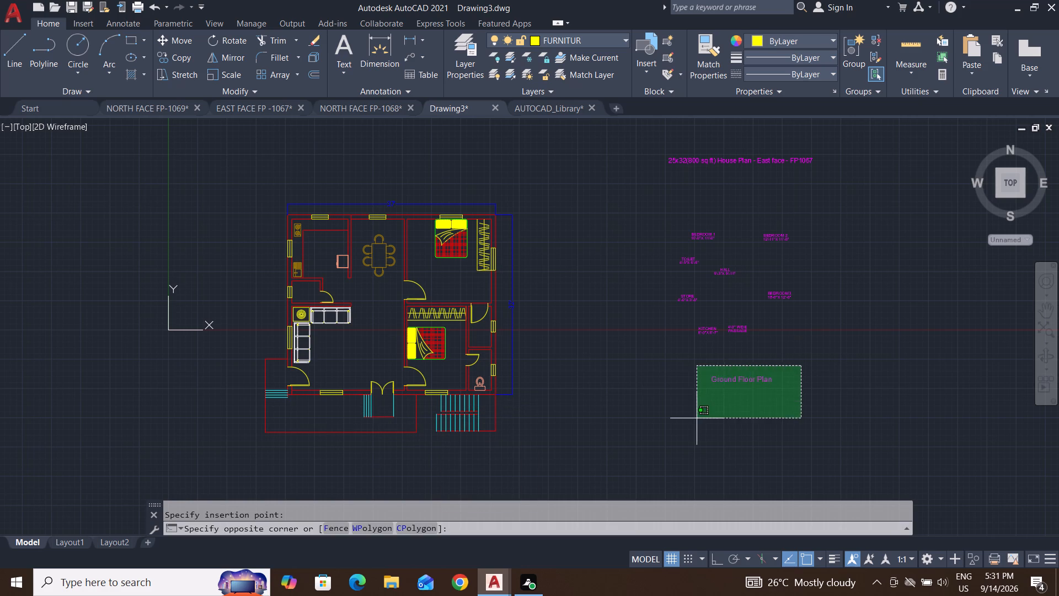
left_click(697, 418)
key("m")
key("Return")
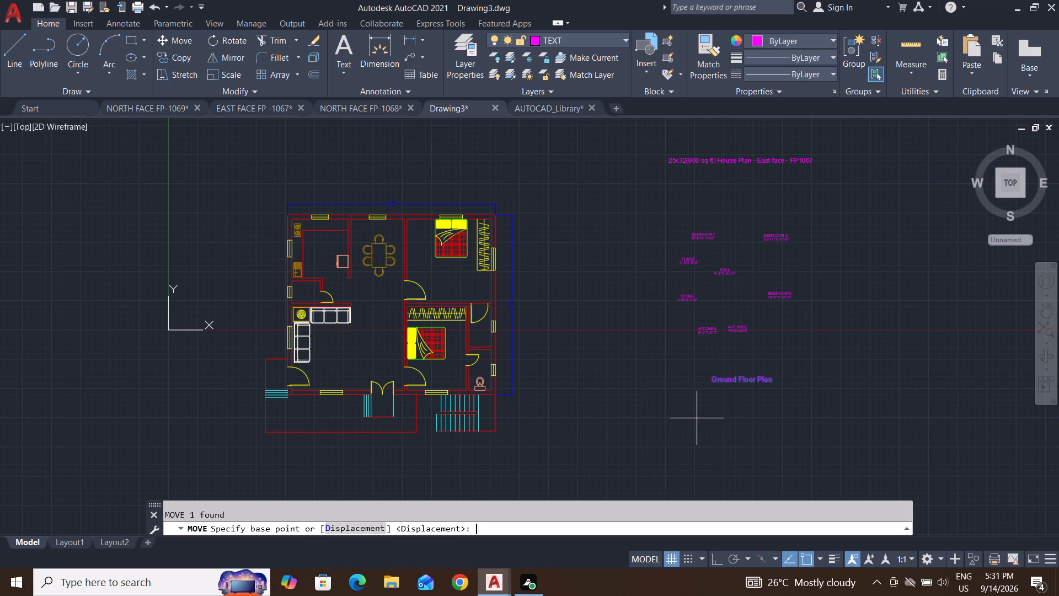
left_click(721, 375)
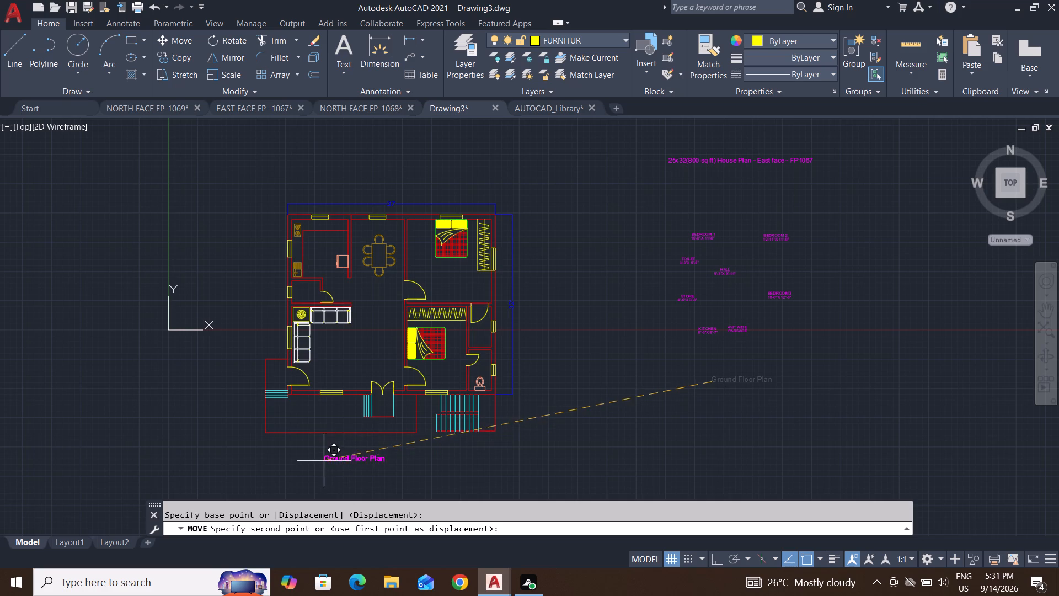
scroll(345, 448, "up", 2)
left_click(364, 445)
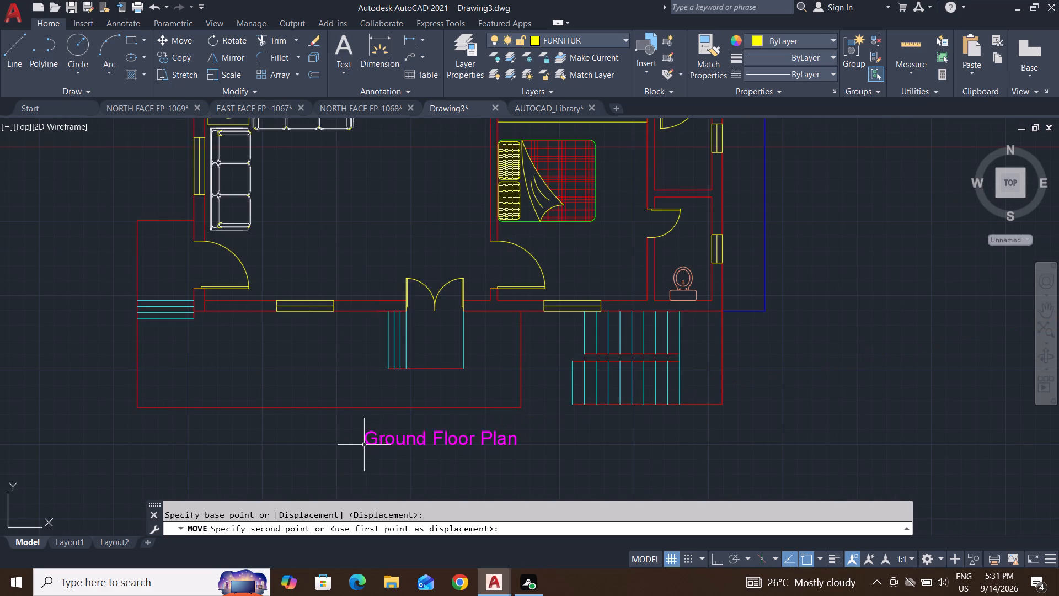
Move the "25x32(800 sq ft) House Plan - East face - FP1067" title to just above the plan's 37' overall dimension.
scroll(364, 445, "down", 3)
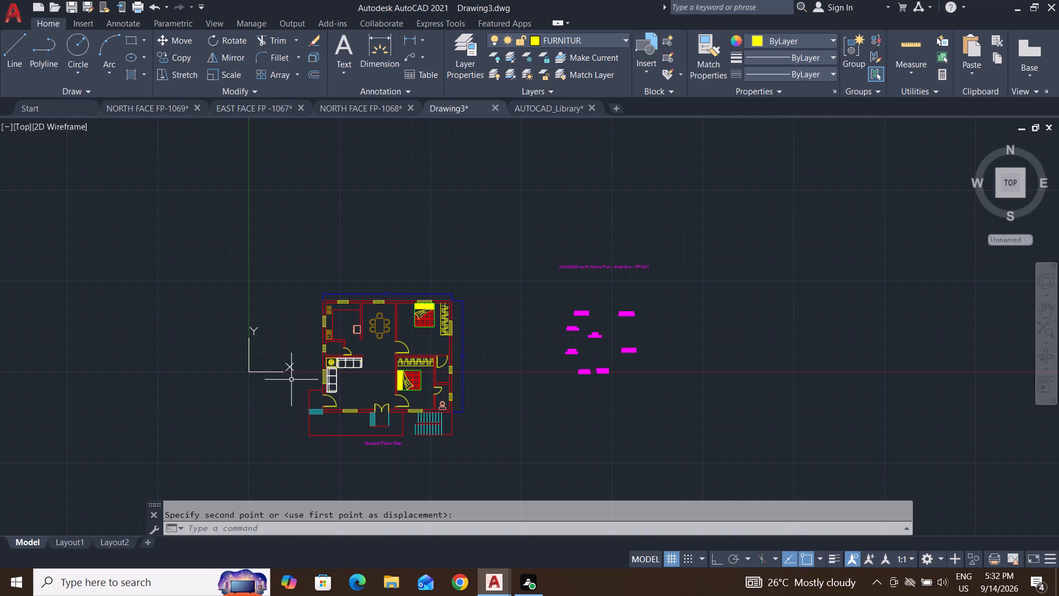
scroll(680, 244, "up", 2)
left_click(666, 263)
left_click(308, 352)
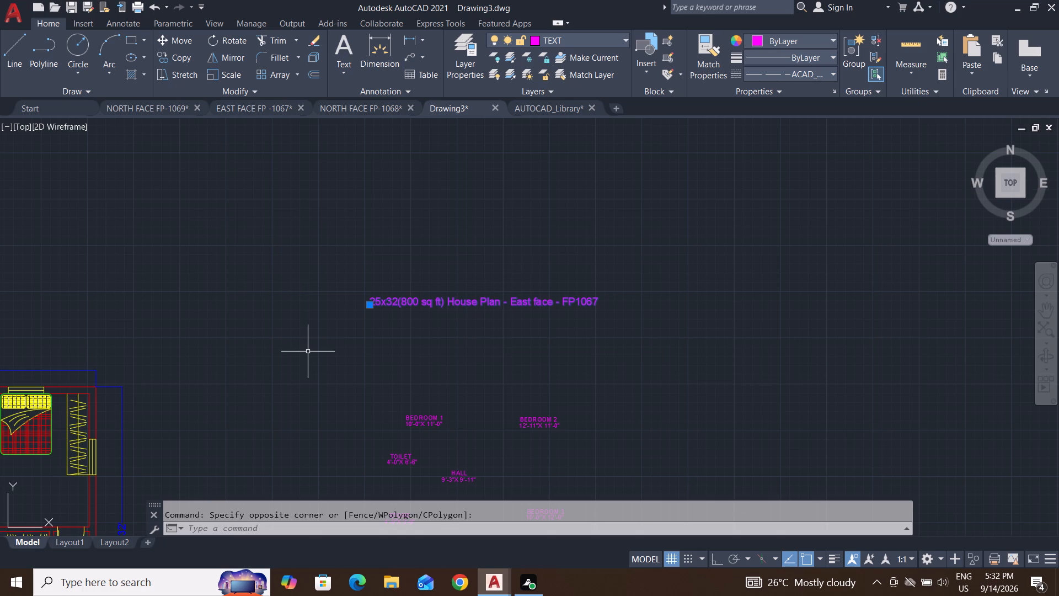
key("m")
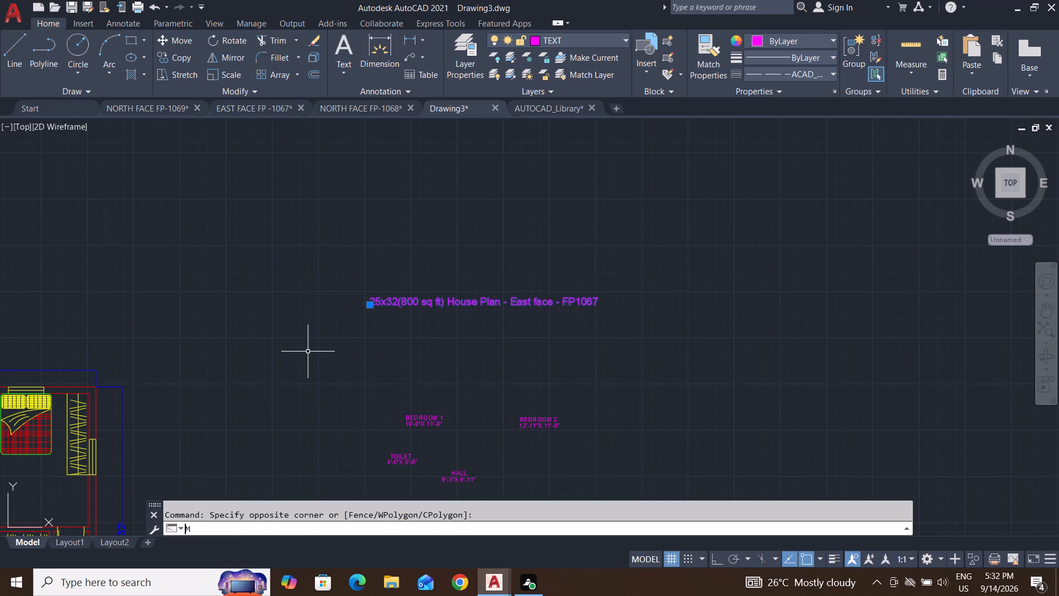
key("Return")
left_click(375, 304)
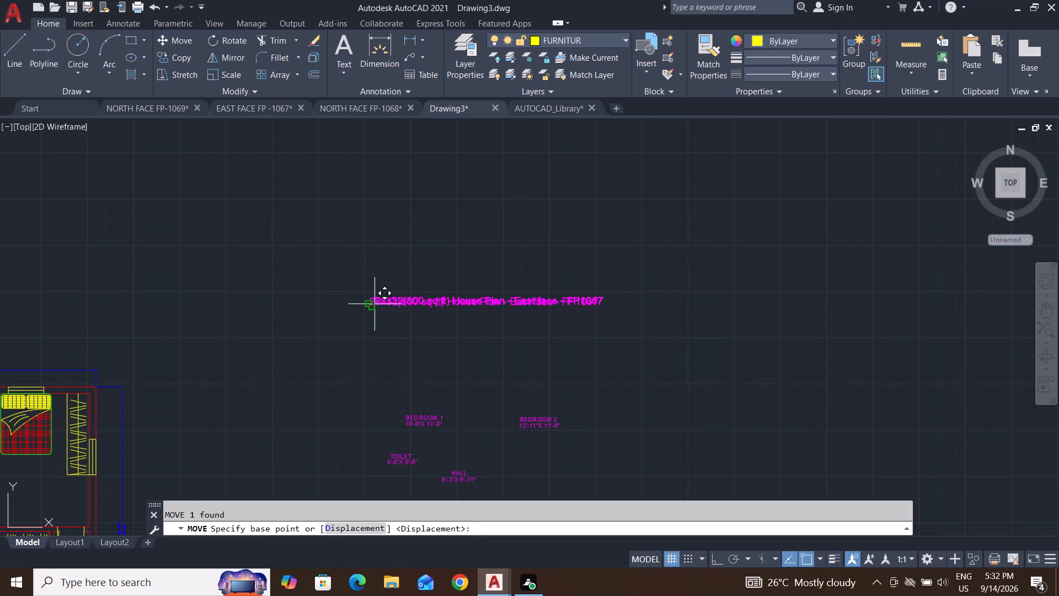
scroll(375, 304, "down", 1)
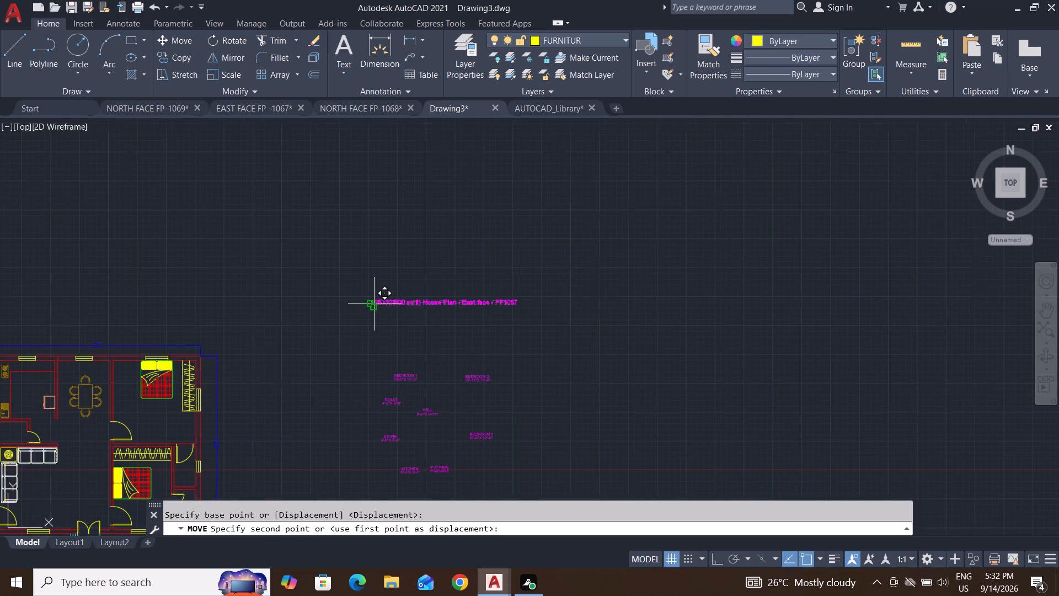
scroll(375, 304, "down", 1)
left_click(714, 563)
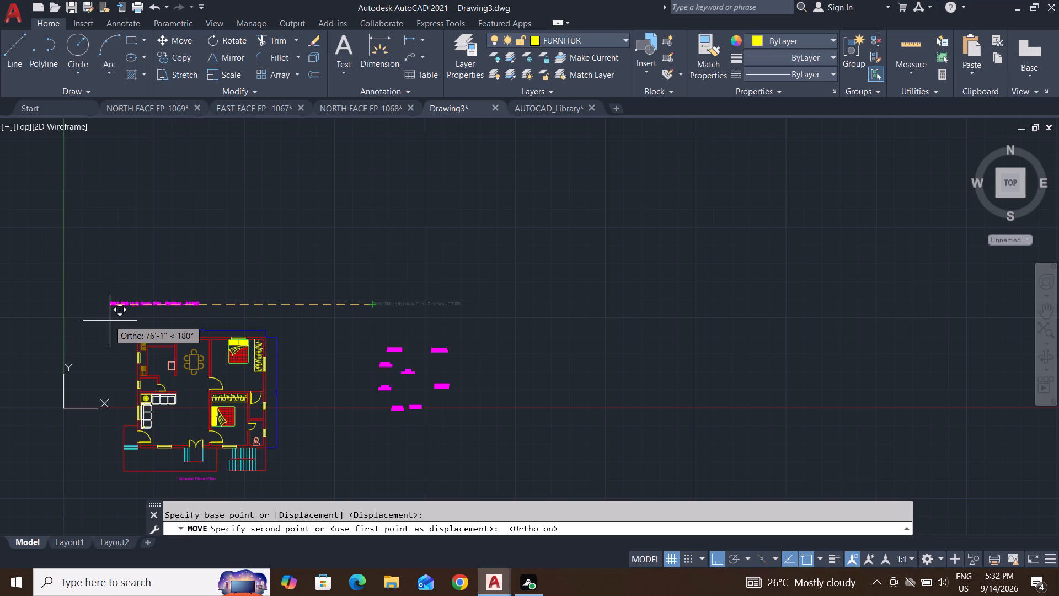
scroll(110, 321, "up", 3)
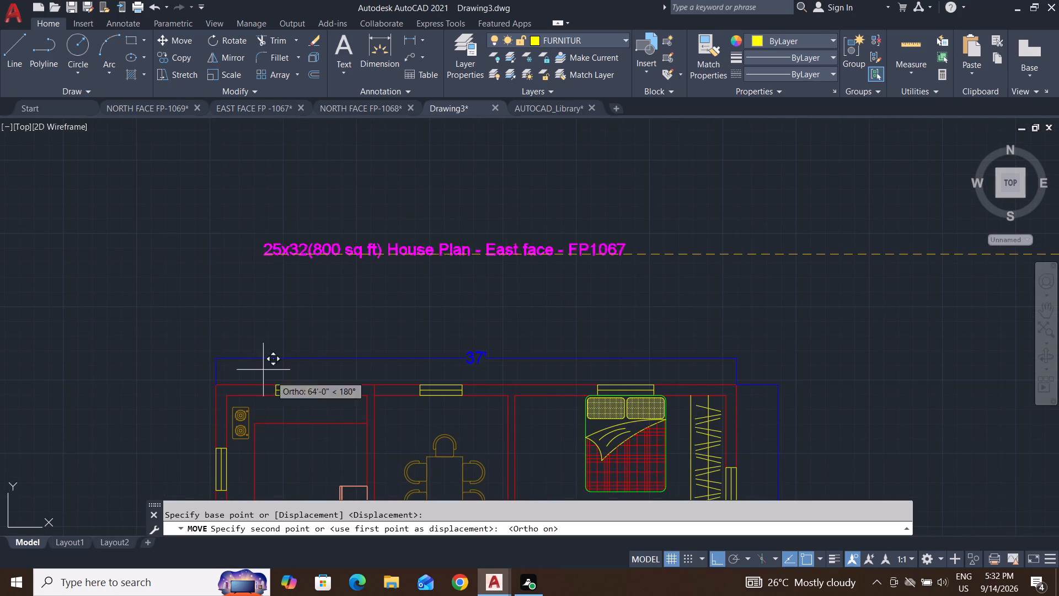
left_click(724, 557)
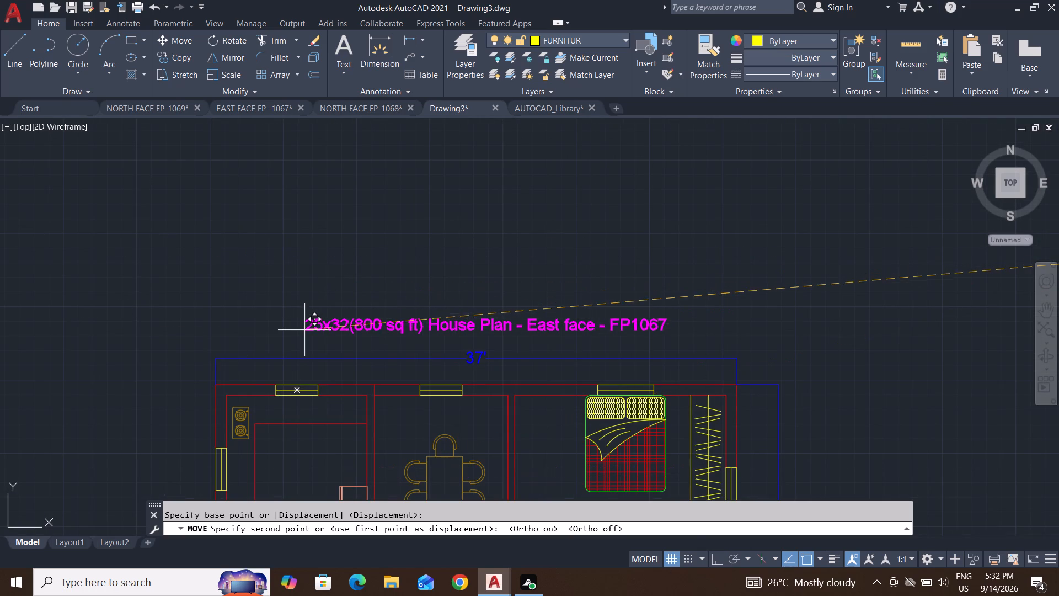
left_click(297, 335)
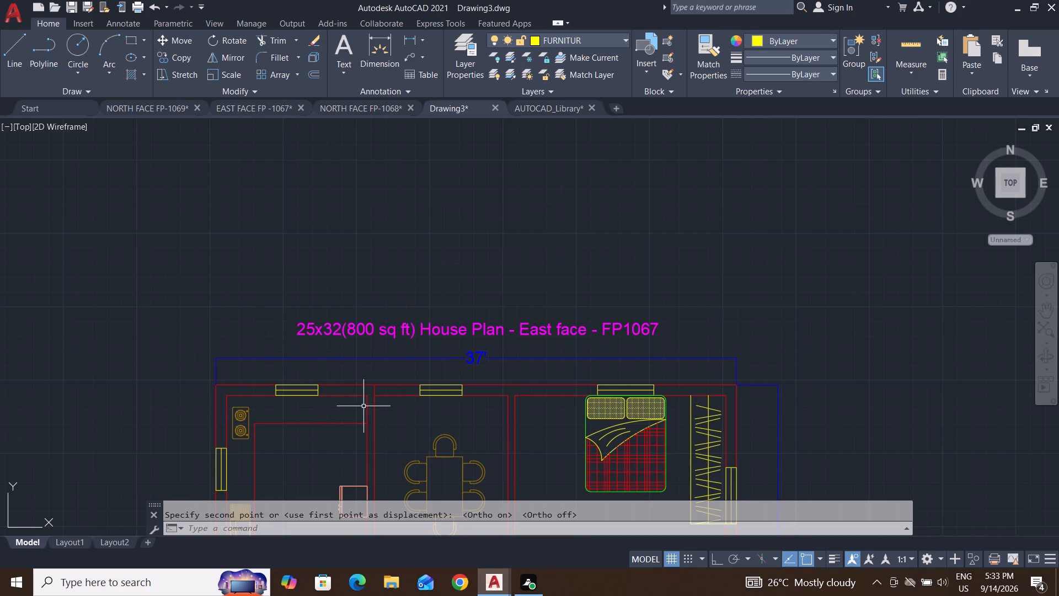
Review the Drawing3 plan with its pasted labels, compare it with the NORTH FACE FP-1068 plan, and return to Drawing3.
middle_click_drag(363, 406, 344, 341)
scroll(344, 341, "down", 1)
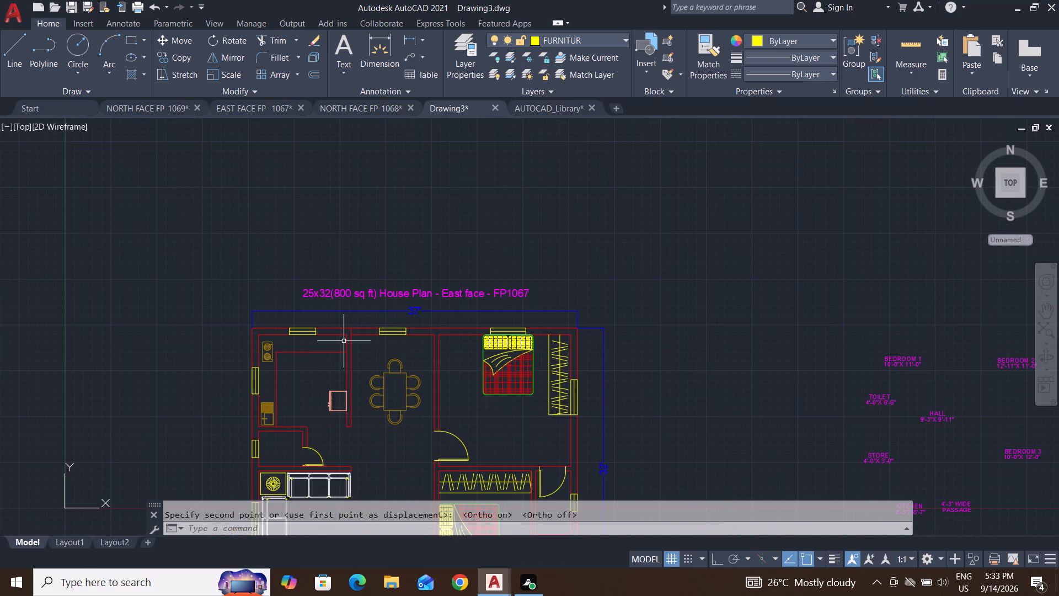
scroll(344, 341, "down", 2)
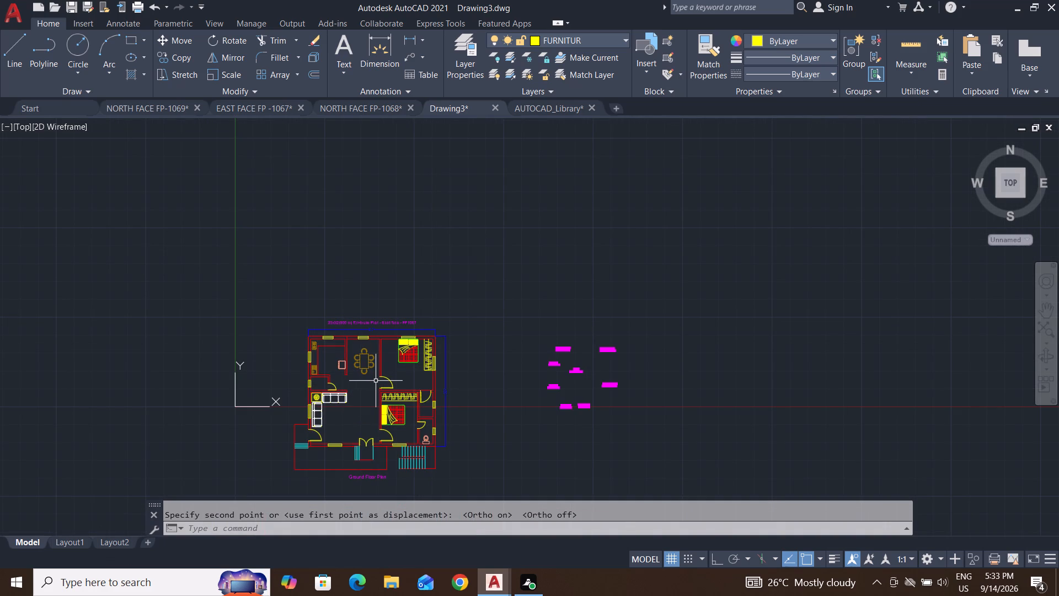
scroll(376, 381, "down", 1)
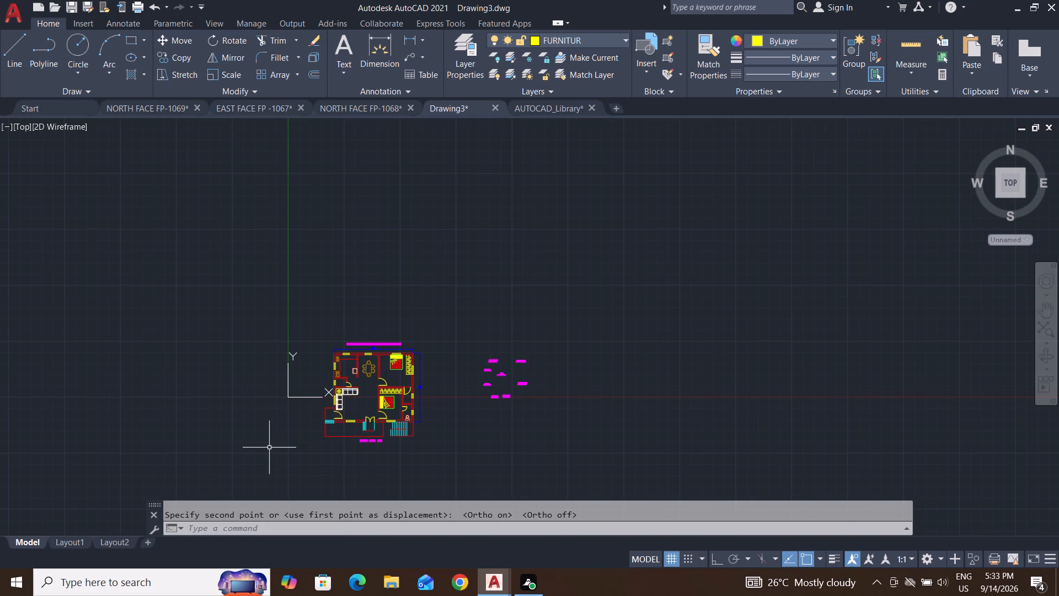
scroll(482, 403, "up", 2)
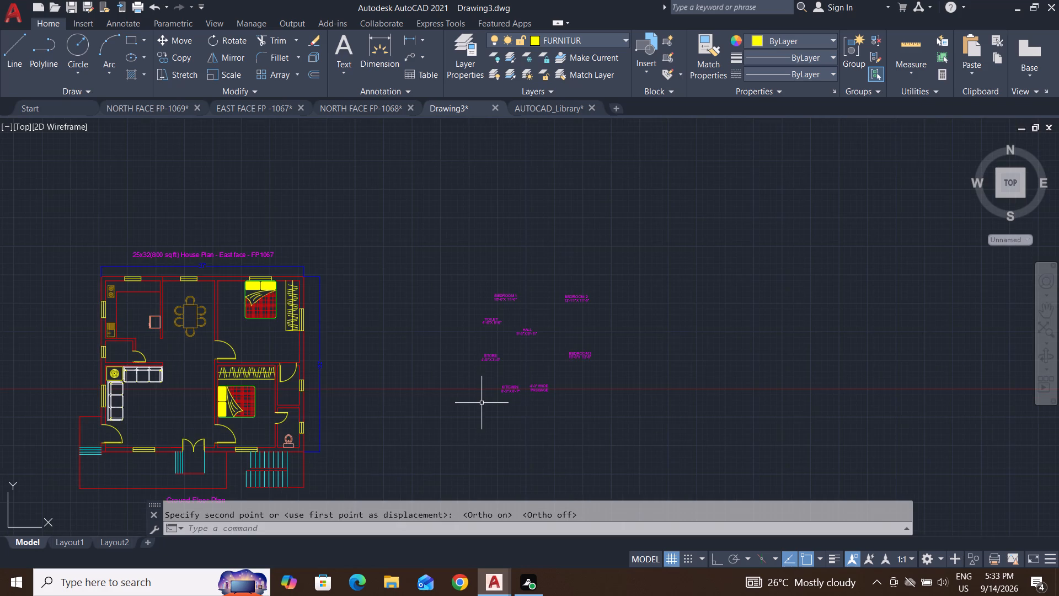
middle_click_drag(393, 411, 502, 374)
left_click(499, 582)
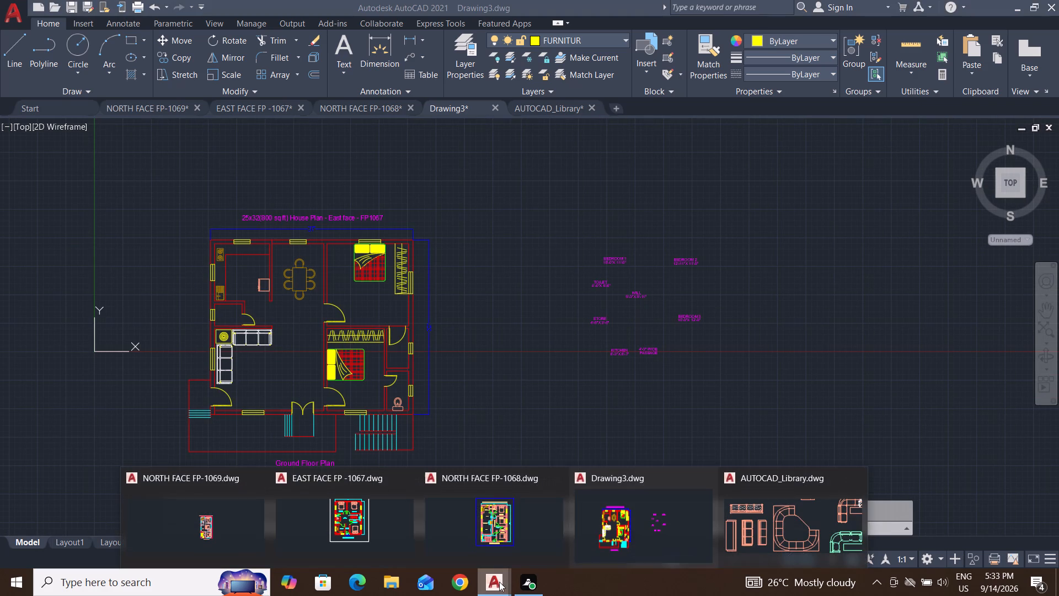
left_click(544, 538)
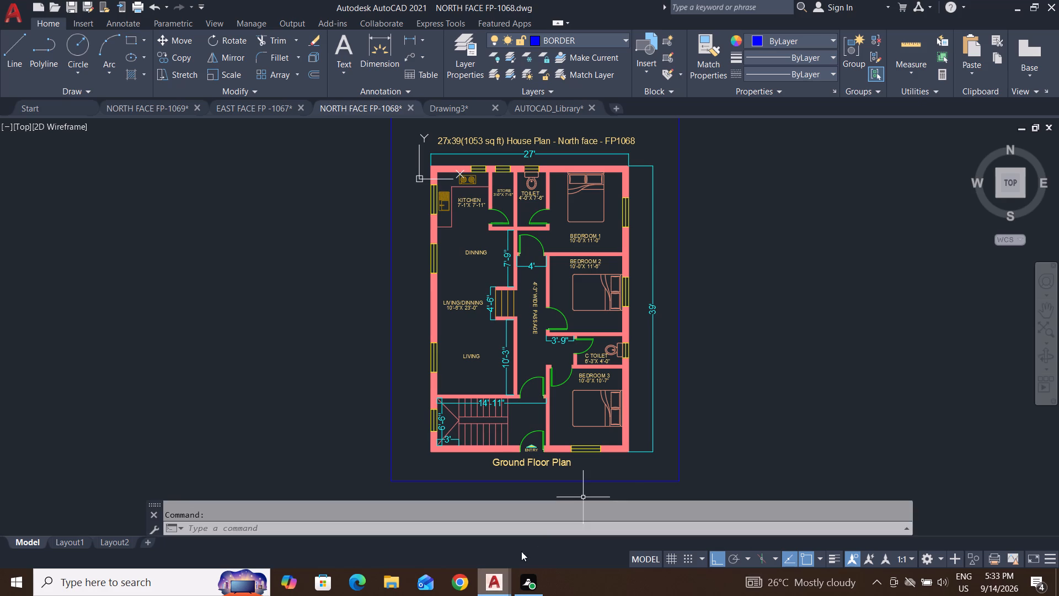
left_click(497, 587)
left_click(656, 541)
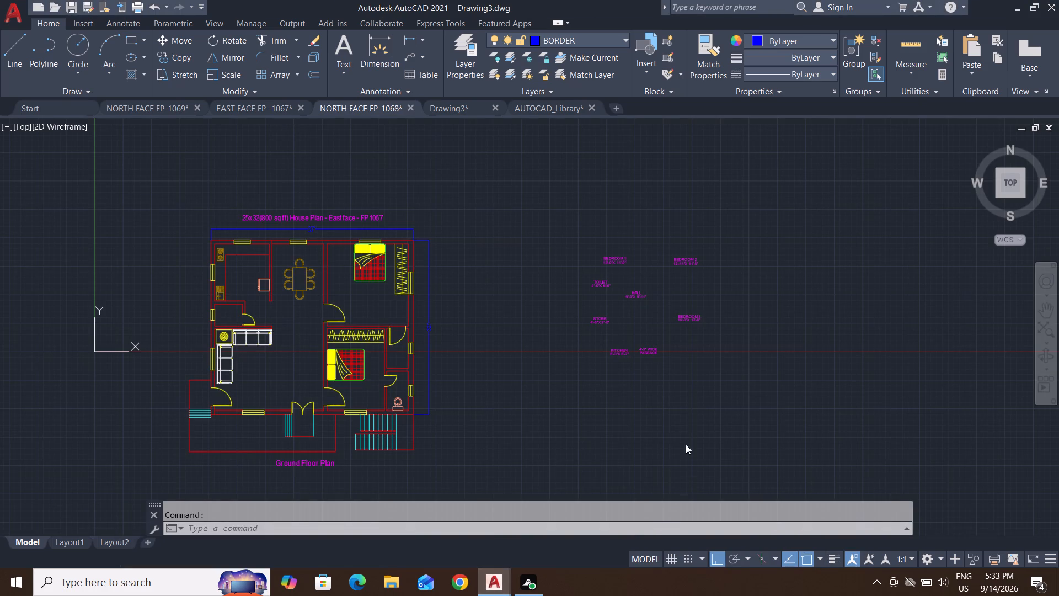
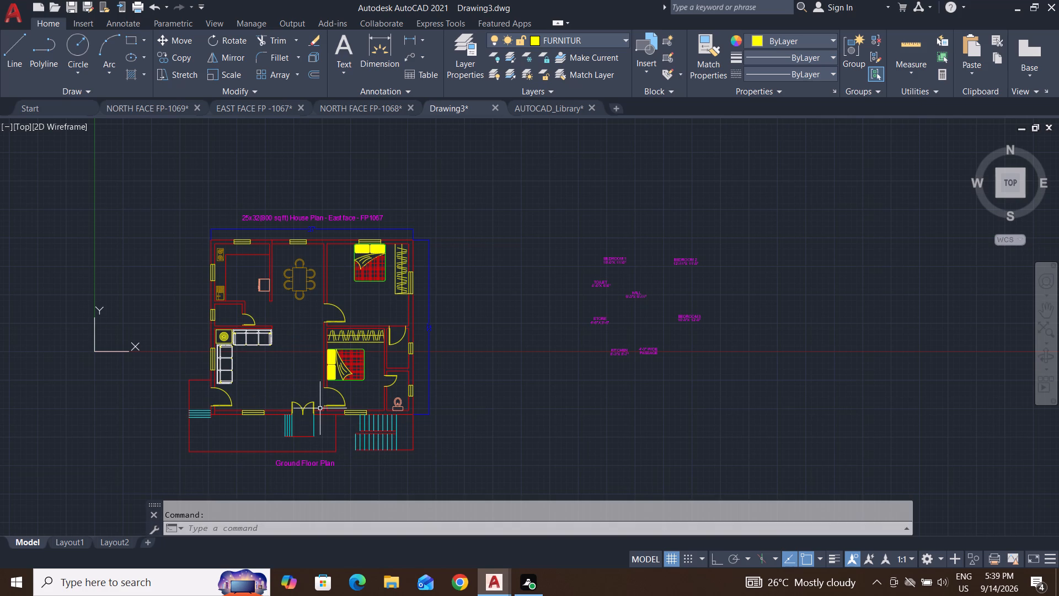
Copy the Ground Floor Plan caption into the empty space just west of the house plan, beside the sofa room.
scroll(242, 380, "up", 2)
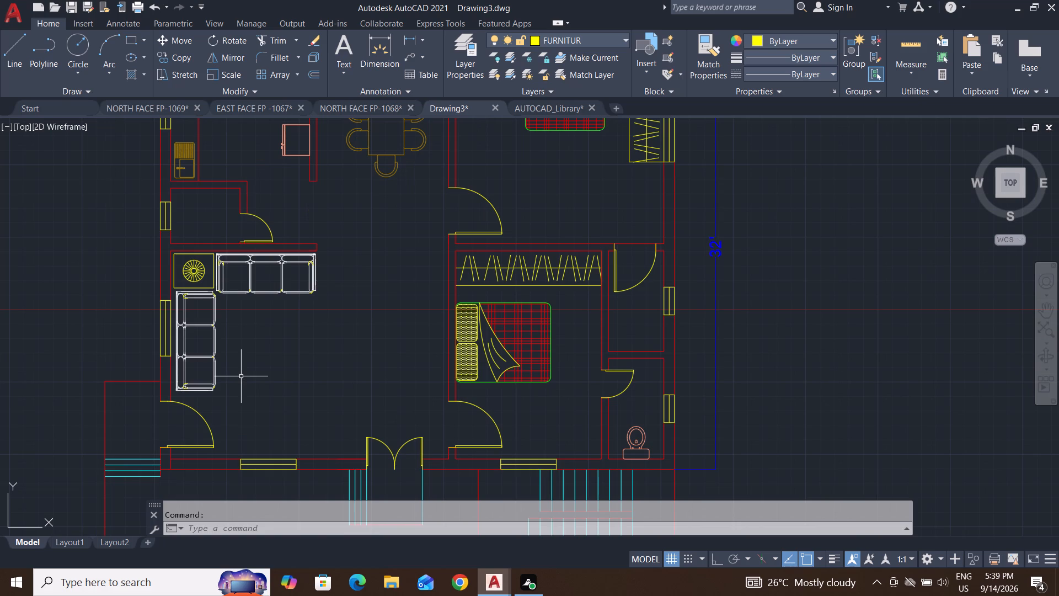
middle_click_drag(438, 414, 411, 373)
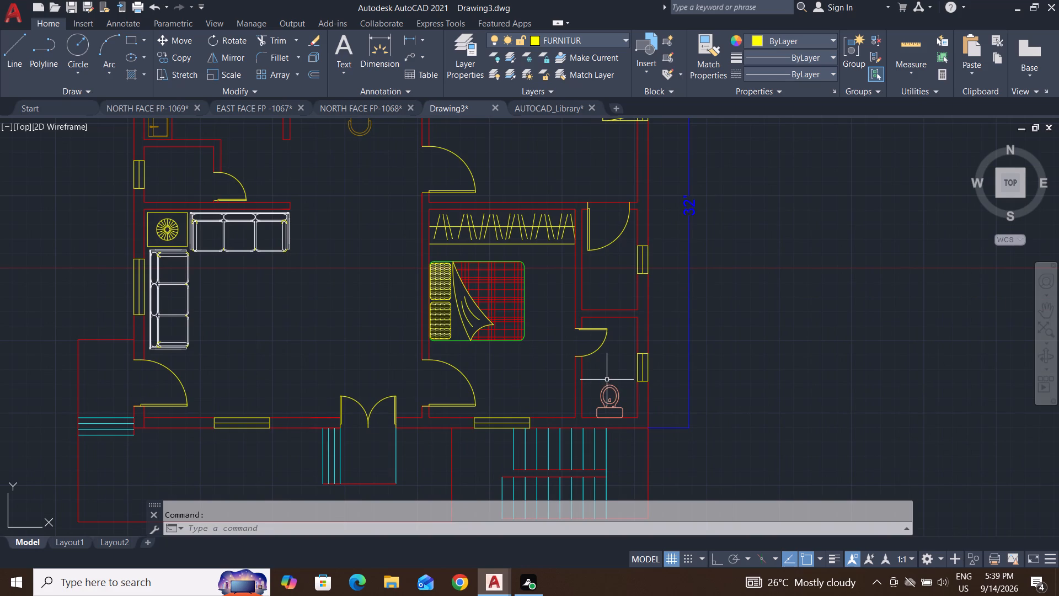
middle_click_drag(395, 400, 517, 320)
scroll(514, 324, "up", 1)
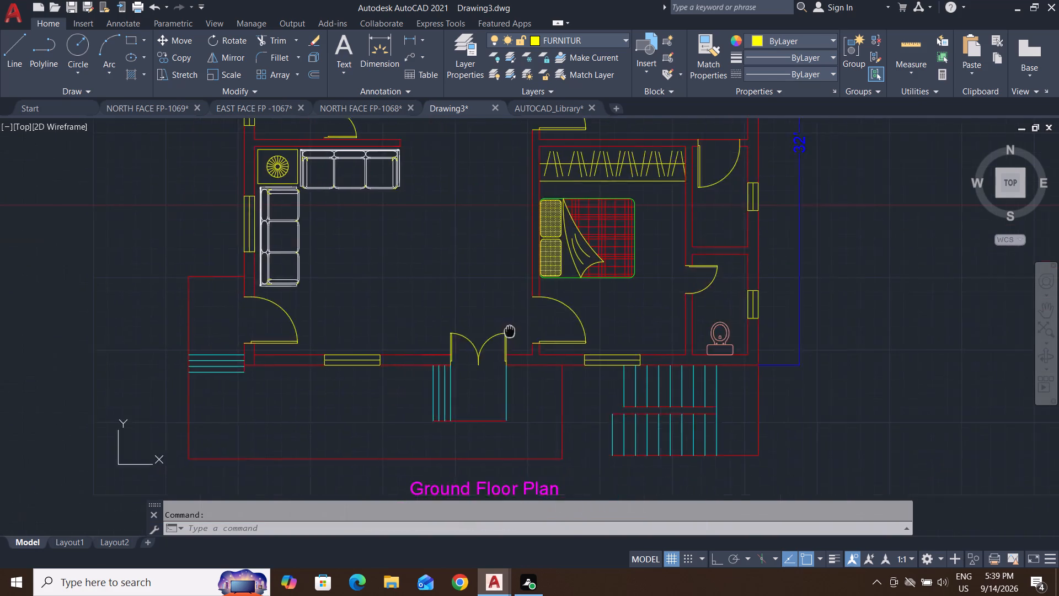
middle_click_drag(547, 425, 577, 292)
left_click(643, 415)
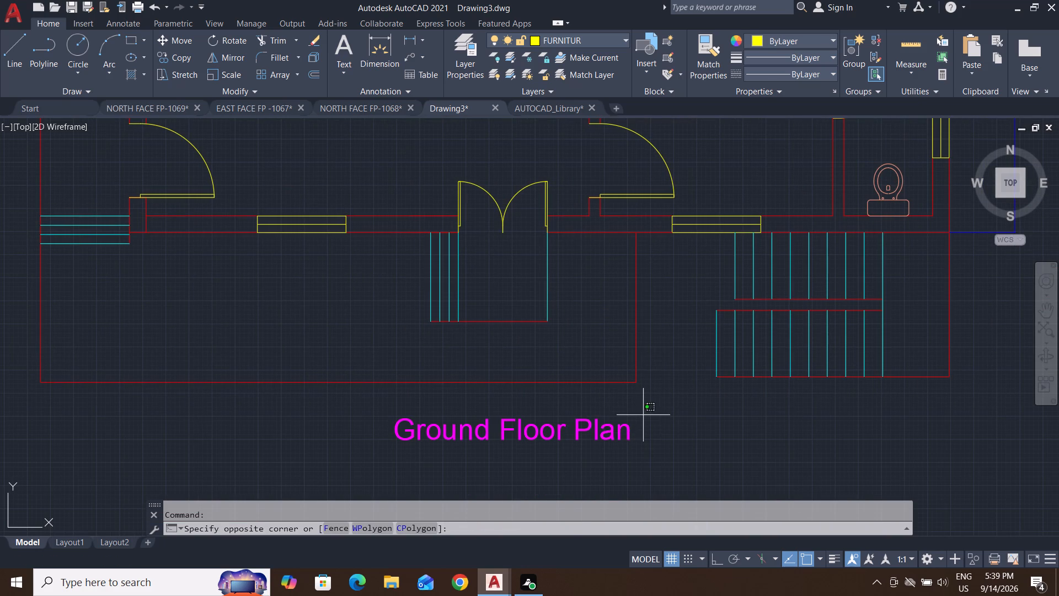
left_click(359, 456)
type("CO")
key("Return")
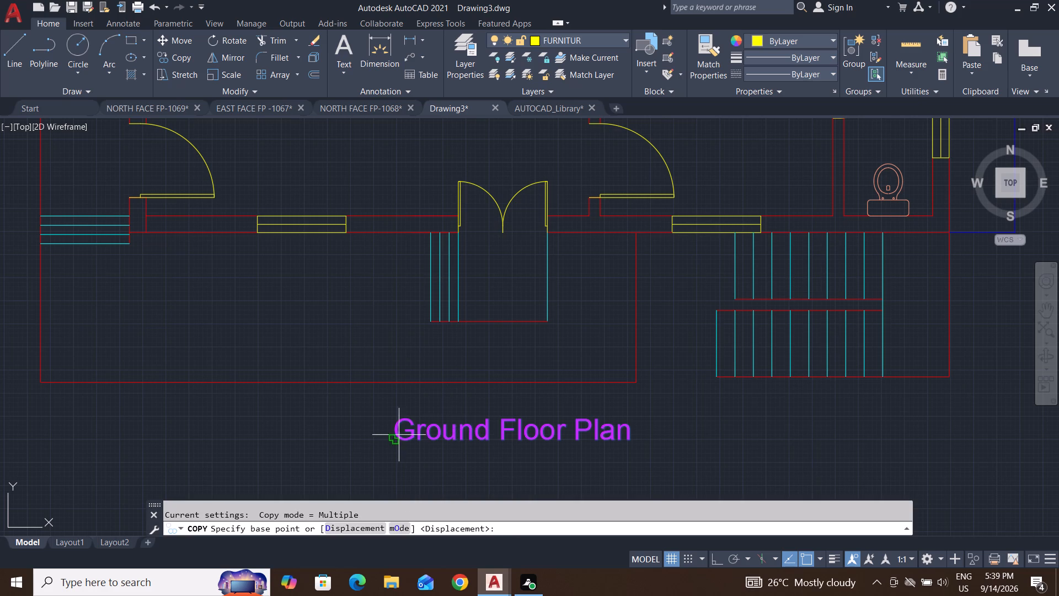
left_click(399, 435)
scroll(472, 462, "down", 4)
scroll(324, 348, "up", 2)
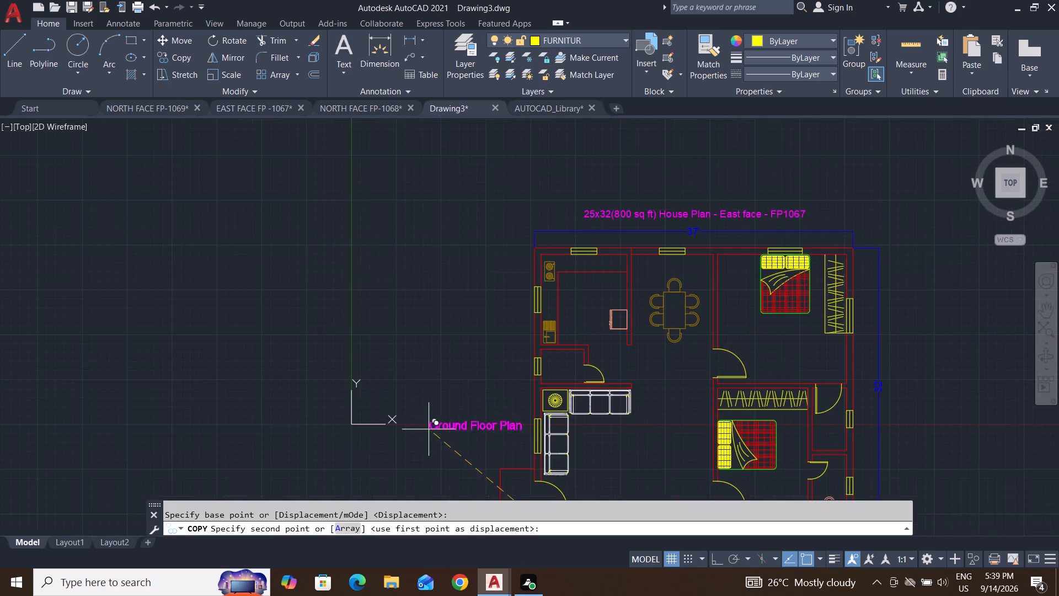
scroll(454, 446, "up", 1)
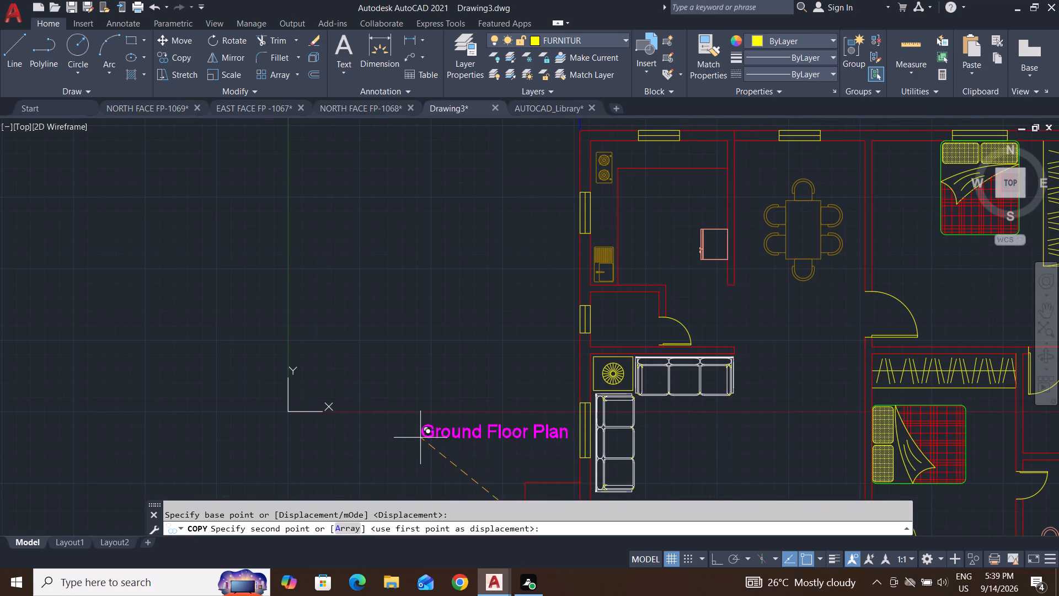
left_click(420, 439)
key("Escape")
key("Escape")
key("Escape")
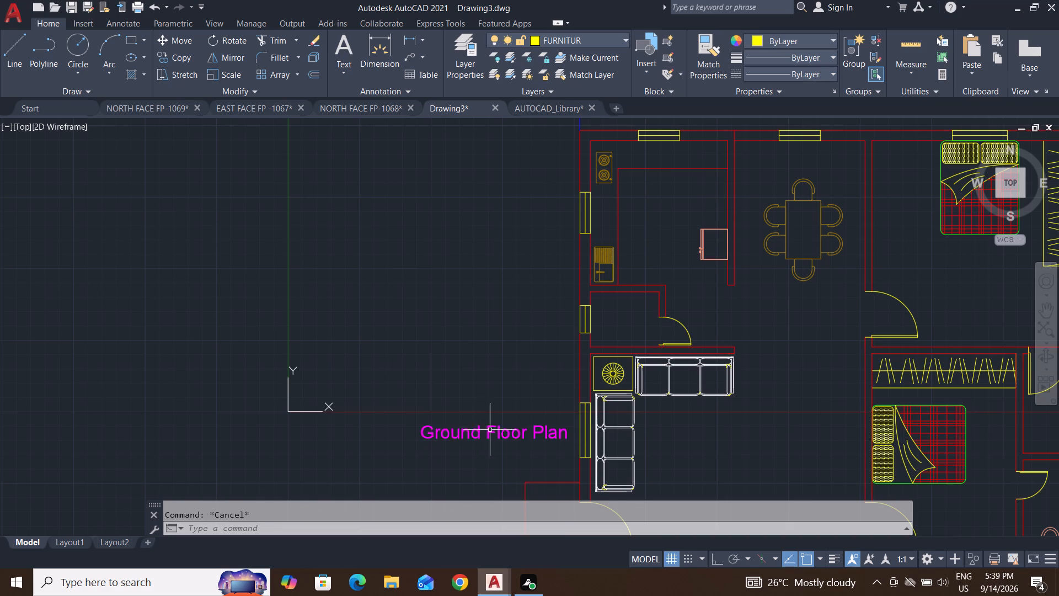
Change the text of the copied caption west of the plan to W7.
left_click(506, 432)
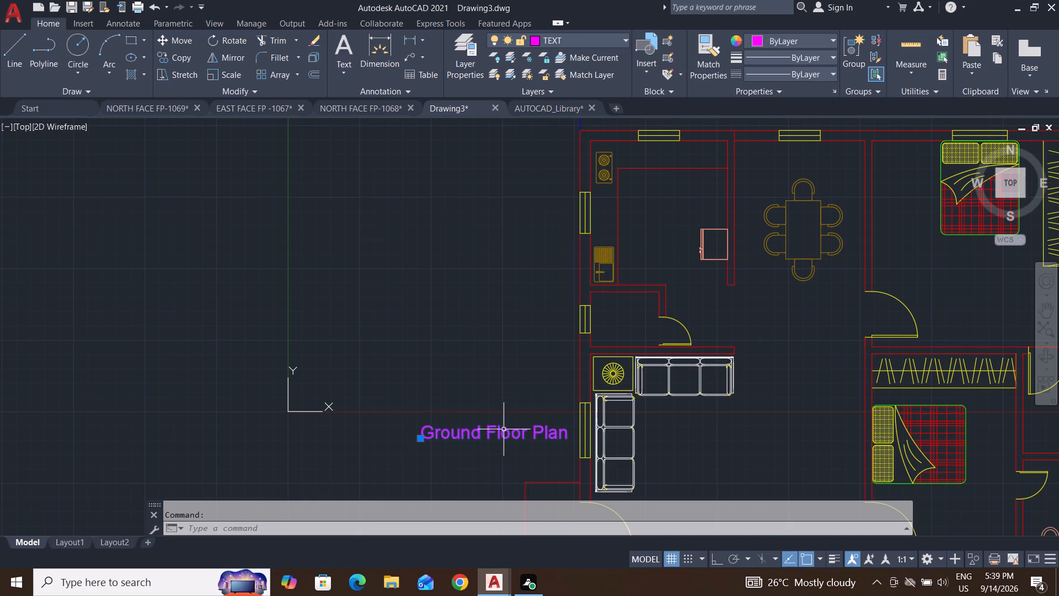
double_click(502, 429)
key("BackSpace")
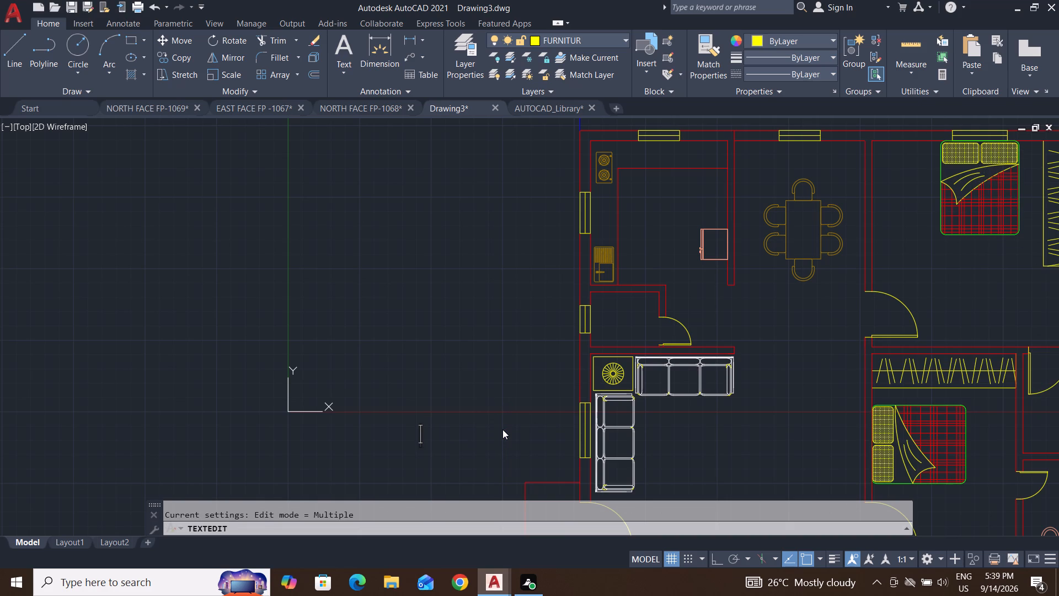
key("w")
key("7")
key("Return")
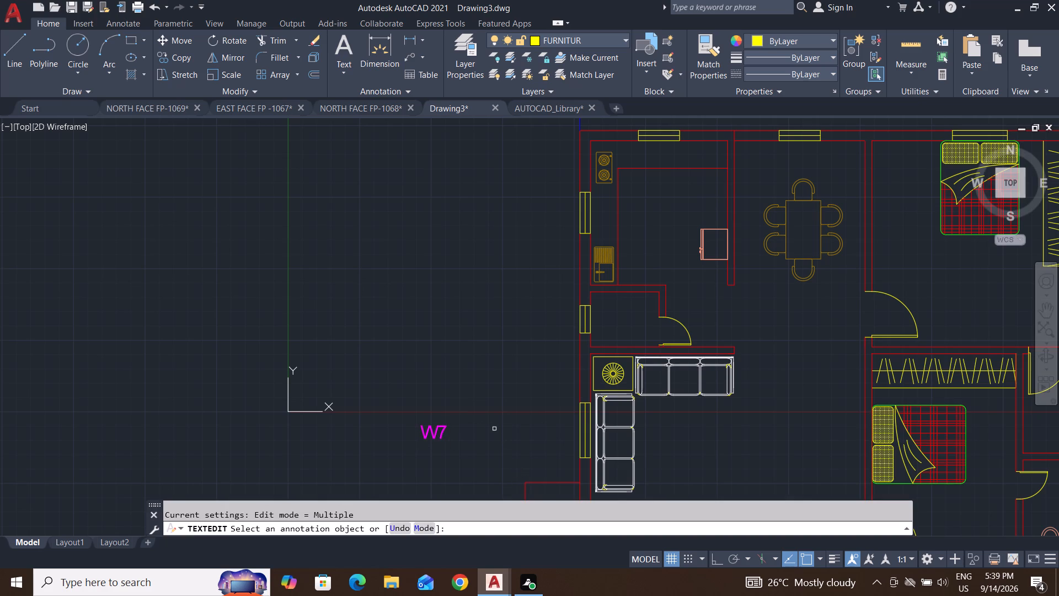
left_click(478, 363)
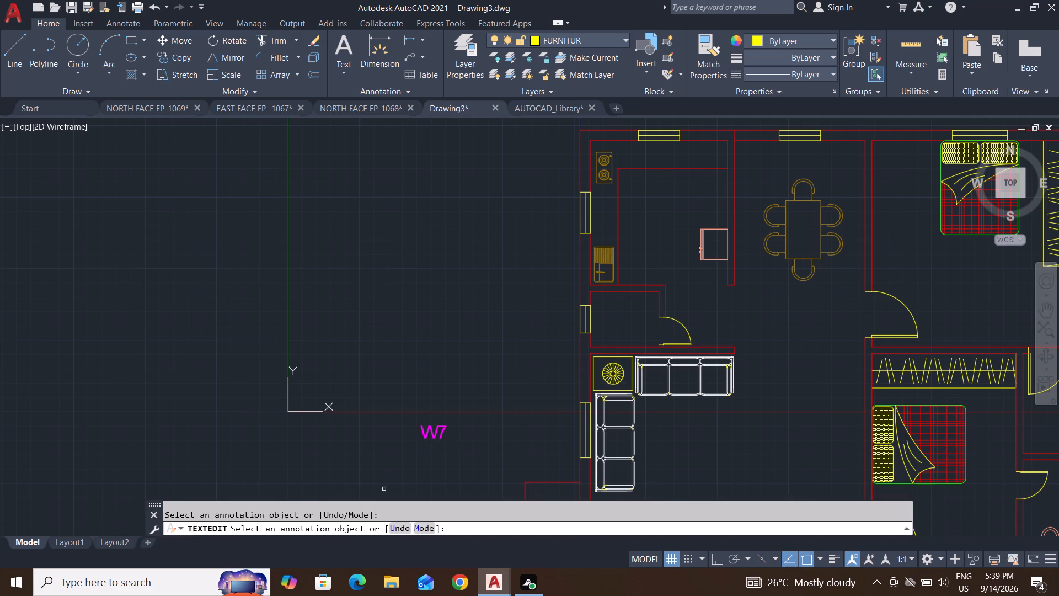
key("Escape")
key("Escape")
key("Escape")
key("Escape")
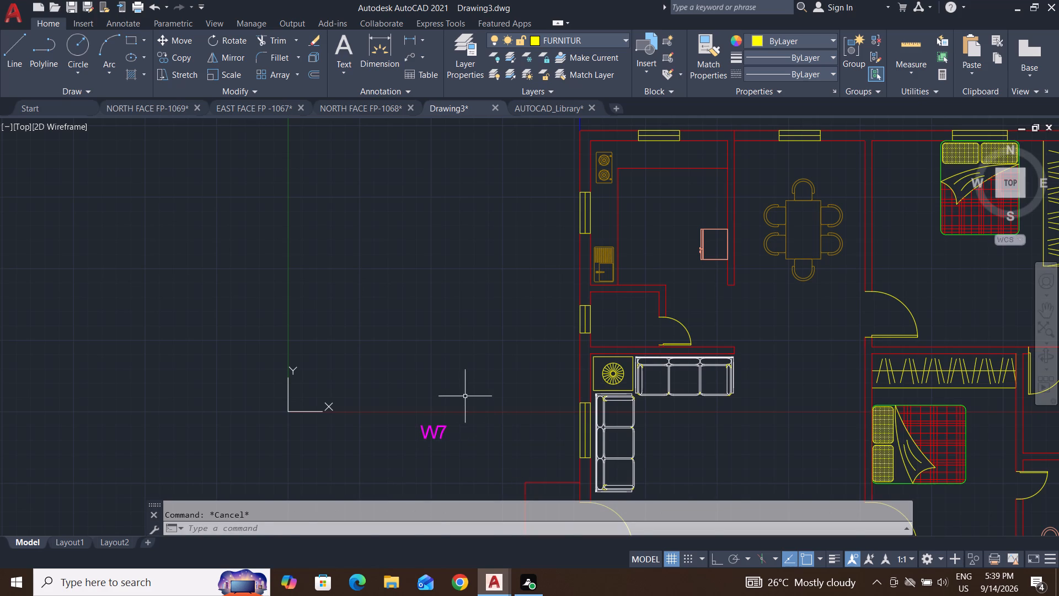
Move the W7 label east so it sits just outside the west wall window behind the sofa.
left_click(465, 396)
left_click(397, 474)
key("m")
key("Return")
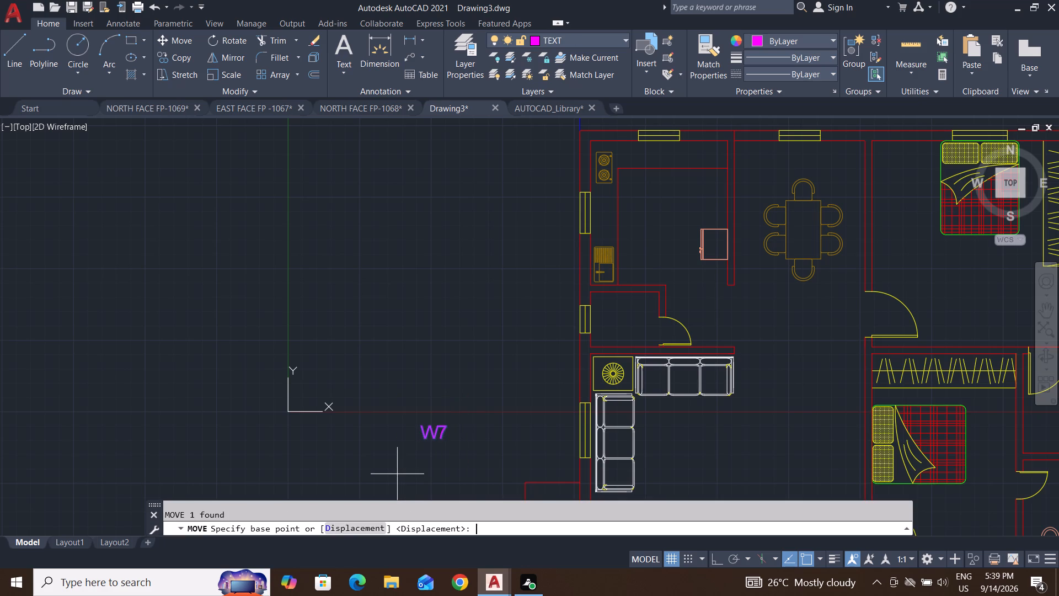
left_click(419, 439)
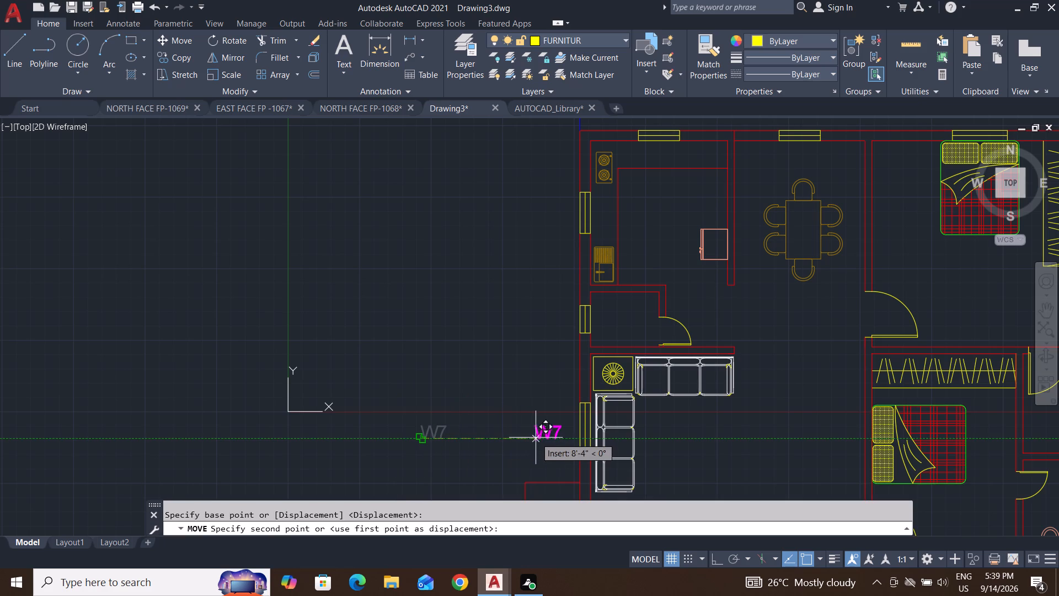
left_click(543, 432)
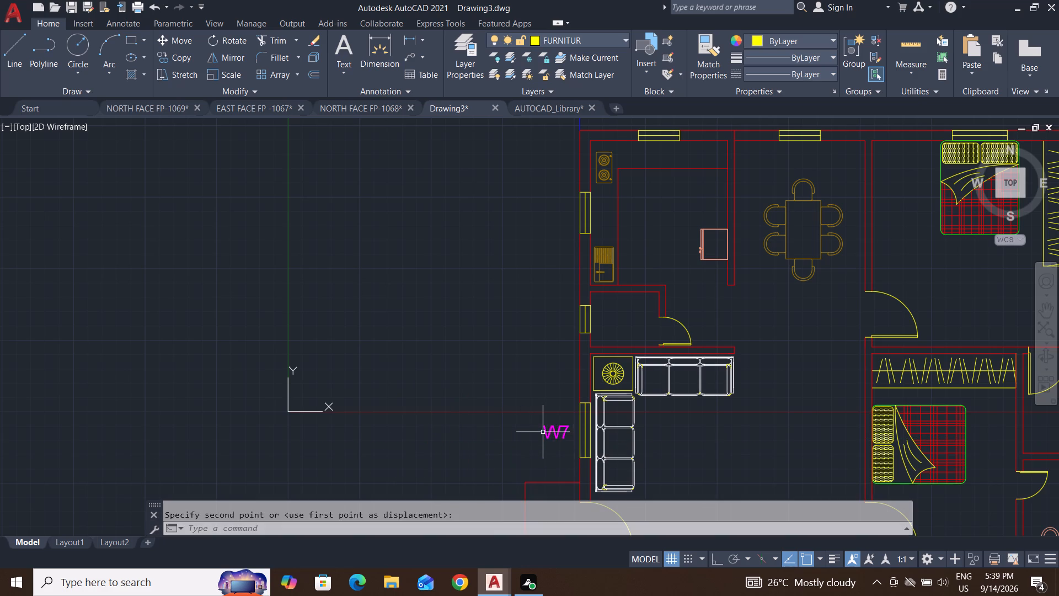
scroll(570, 430, "up", 2)
key("Escape")
key("Escape")
key("Escape")
Copy the W7 label straight up, with Ortho on, beside the other two west wall windows.
left_click(577, 388)
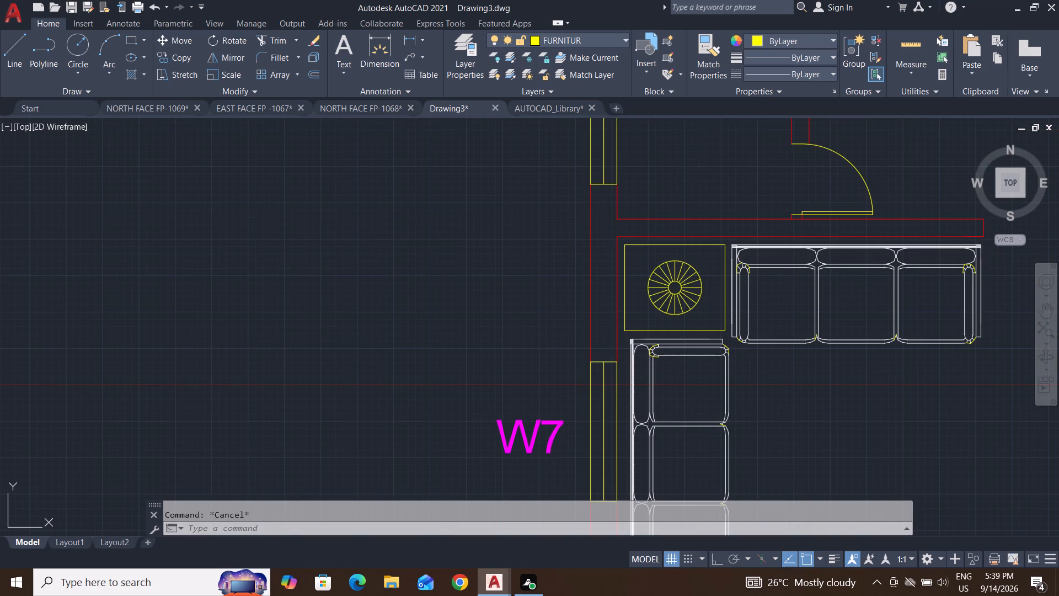
left_click(452, 487)
type("CO")
key("Return")
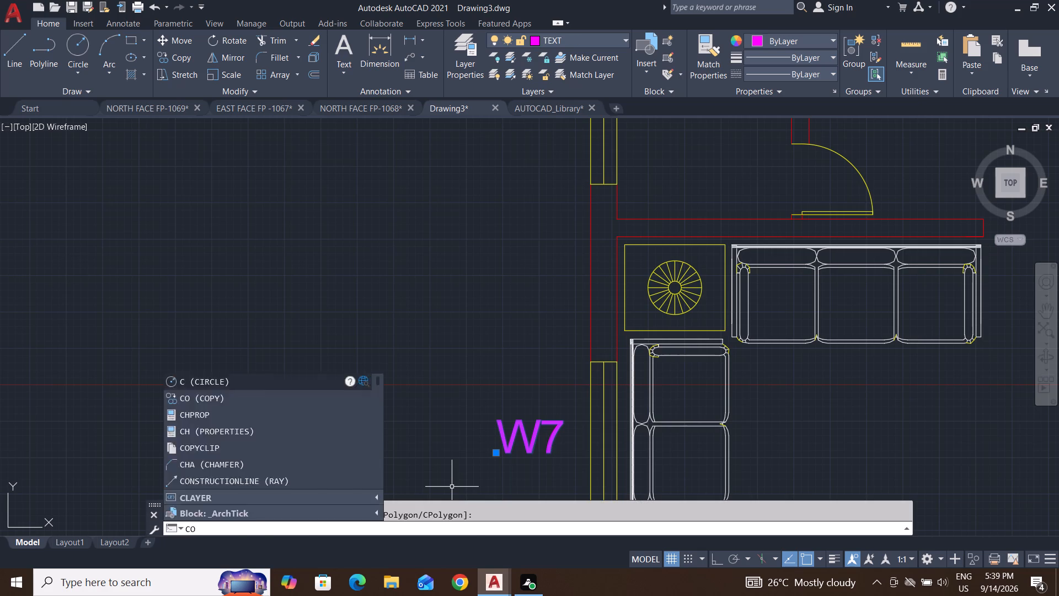
left_click(503, 451)
scroll(503, 451, "down", 1)
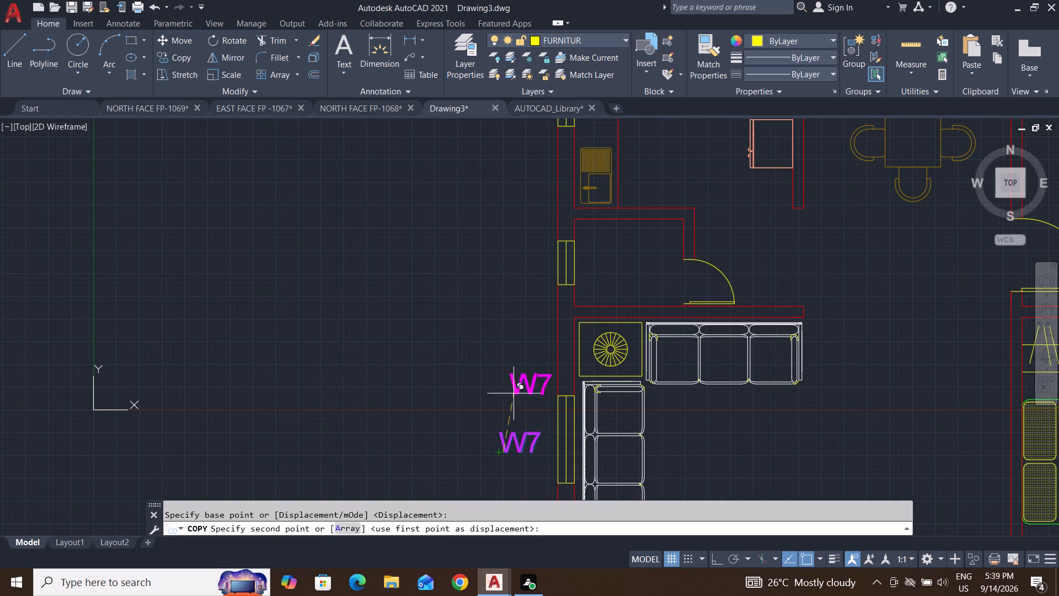
left_click(718, 562)
scroll(484, 419, "down", 3)
scroll(484, 375, "up", 2)
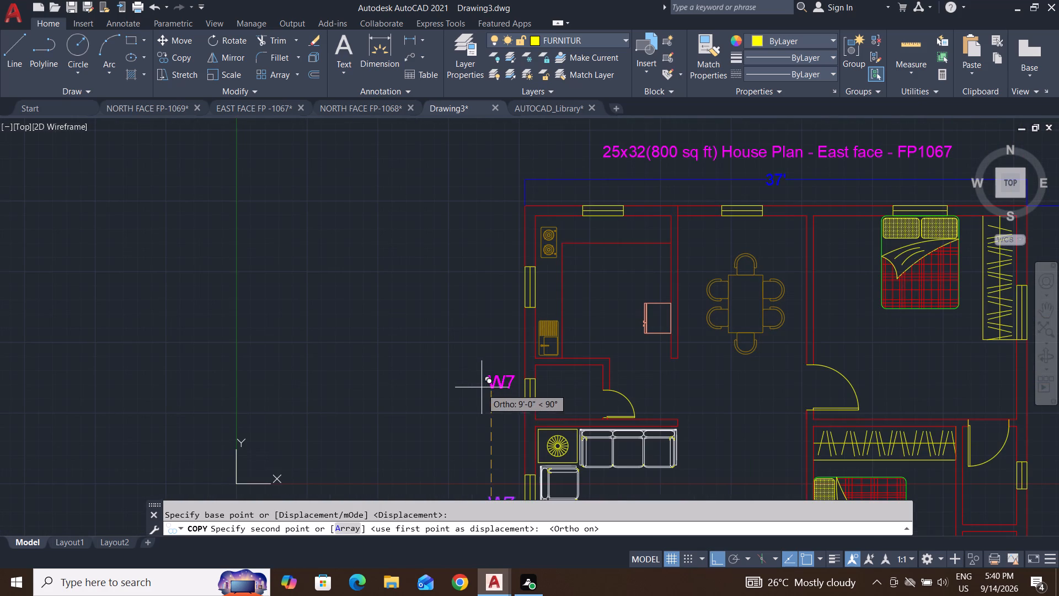
left_click(479, 402)
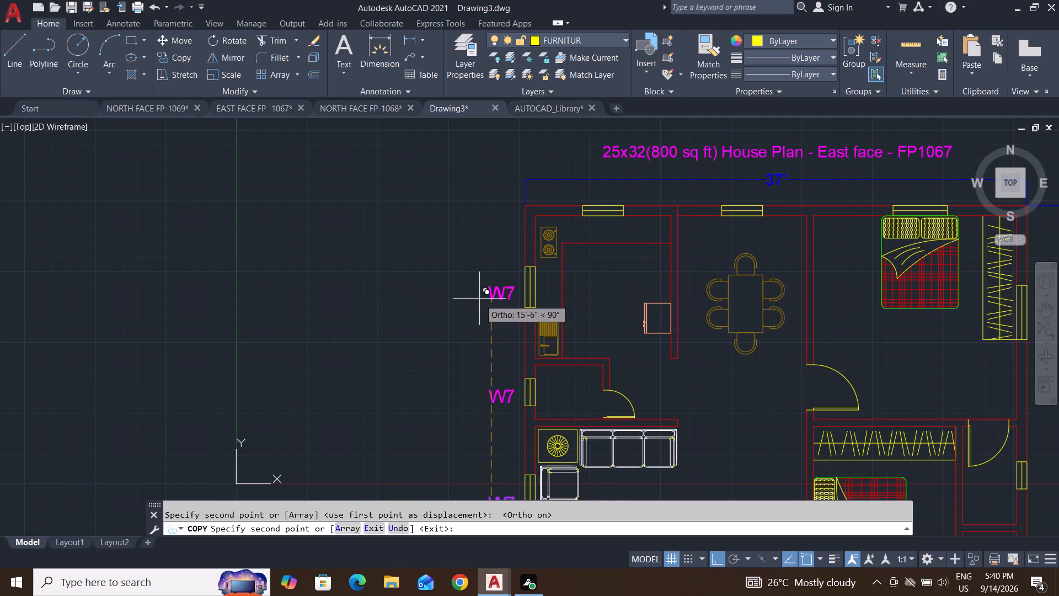
left_click(479, 299)
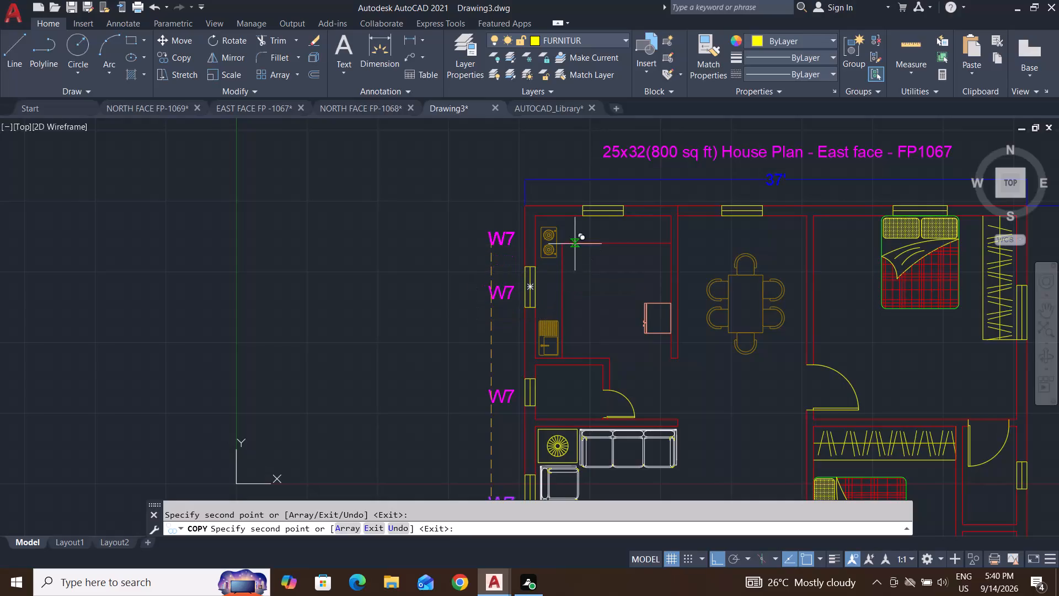
With Ortho off, place copies of the W7 label just above the three north wall windows.
left_click(719, 556)
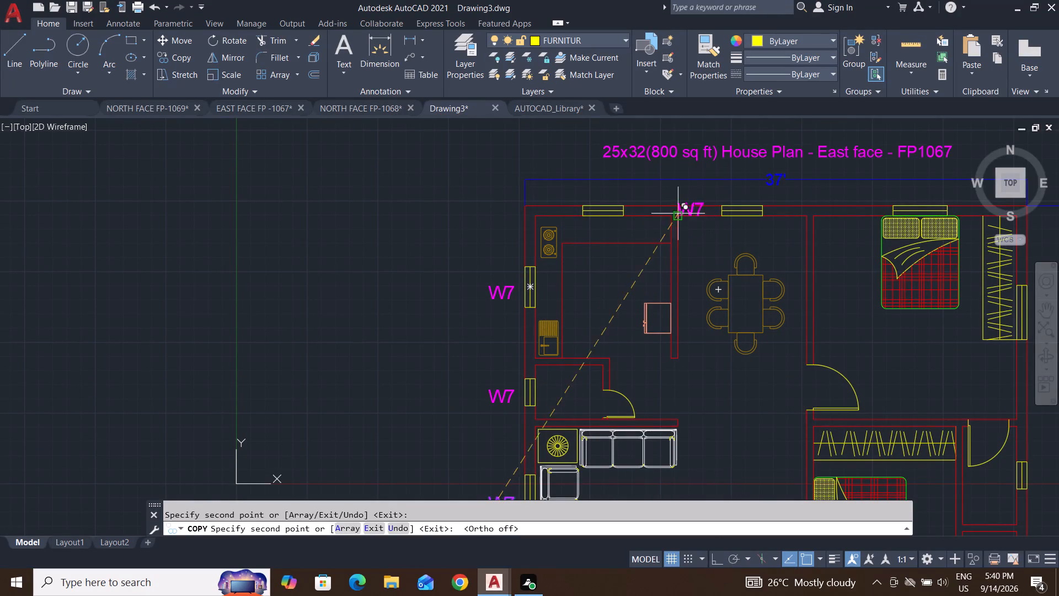
scroll(603, 198, "up", 3)
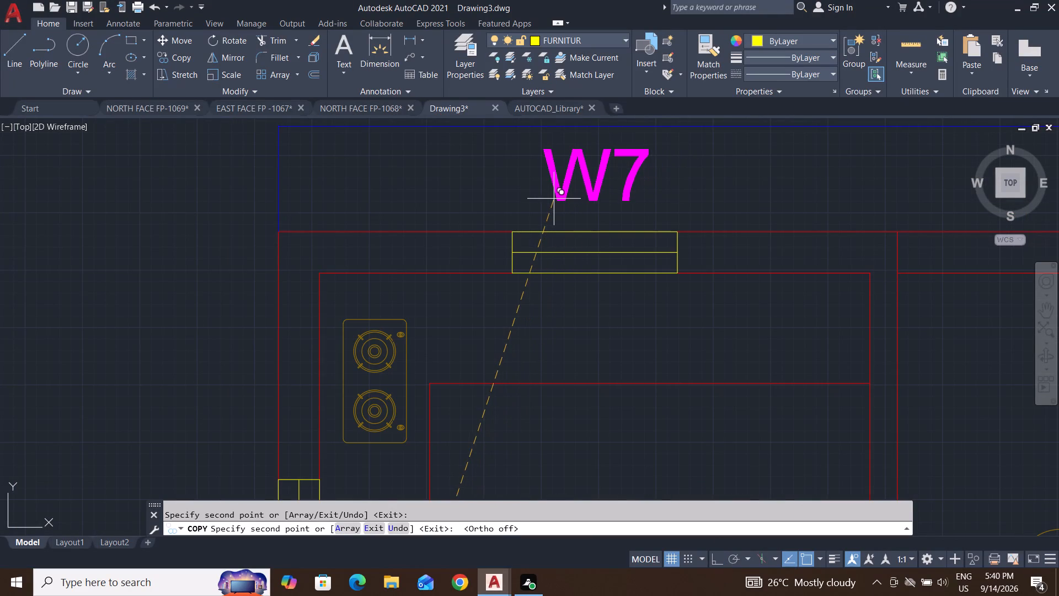
left_click(549, 206)
scroll(549, 206, "down", 4)
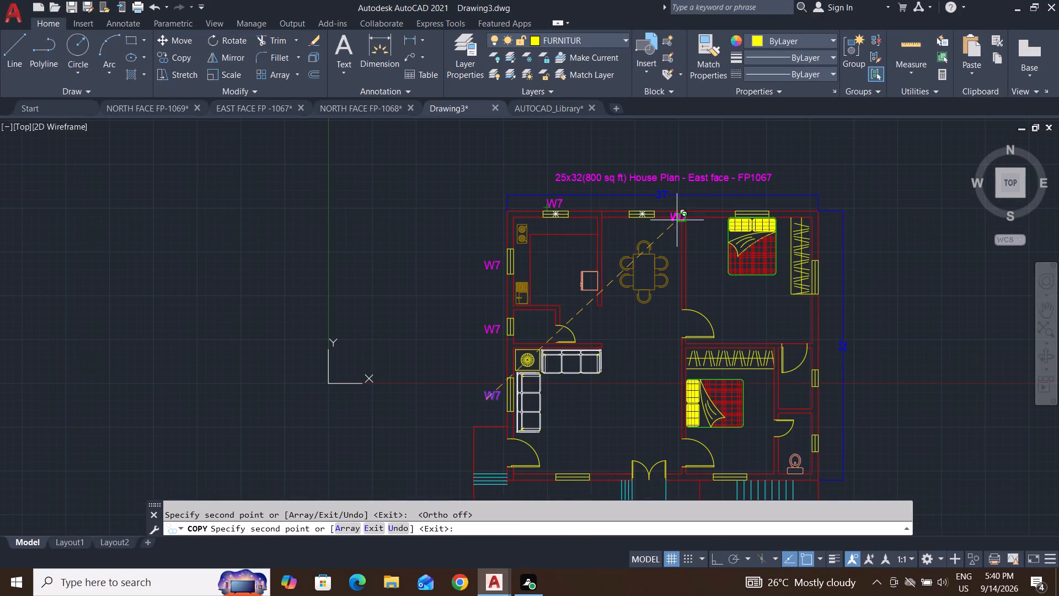
middle_click_drag(678, 229, 531, 332)
scroll(525, 327, "up", 3)
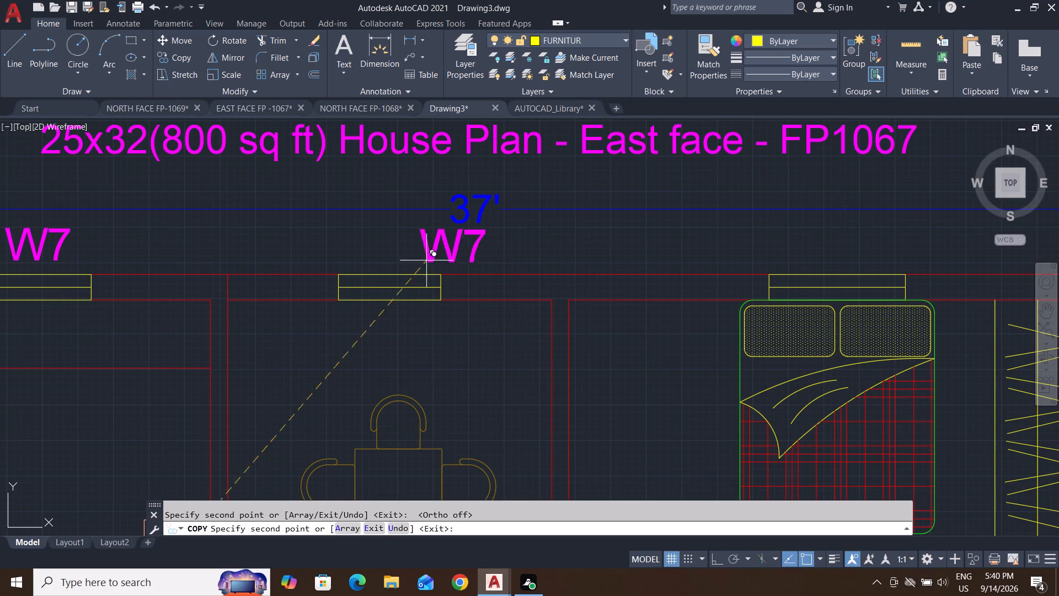
left_click(368, 258)
scroll(635, 304, "down", 2)
scroll(704, 281, "up", 3)
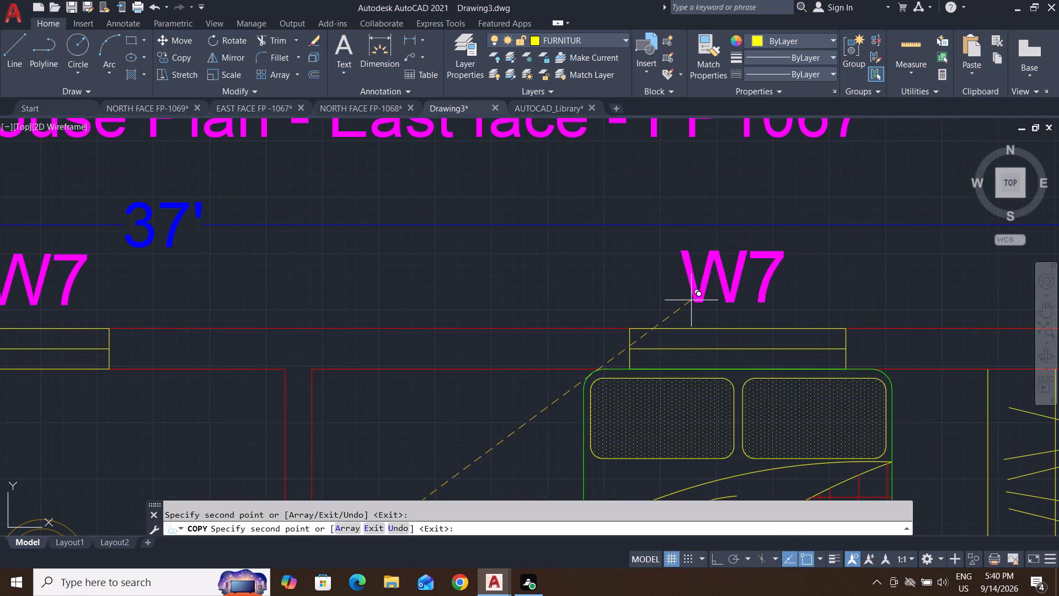
left_click(688, 303)
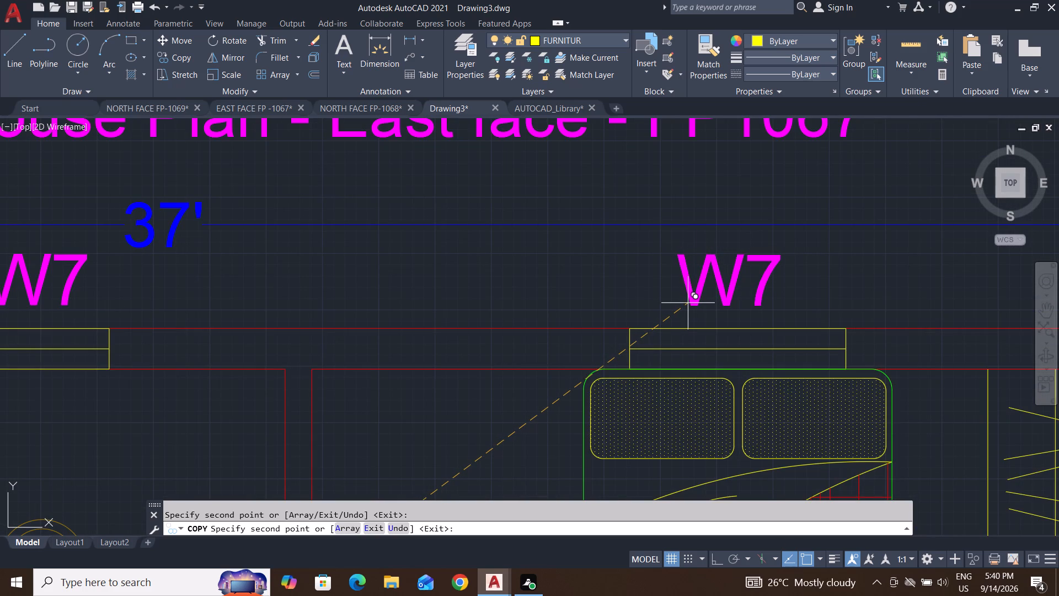
Place copies of the W7 label just outside the three east wall windows.
scroll(688, 303, "down", 2)
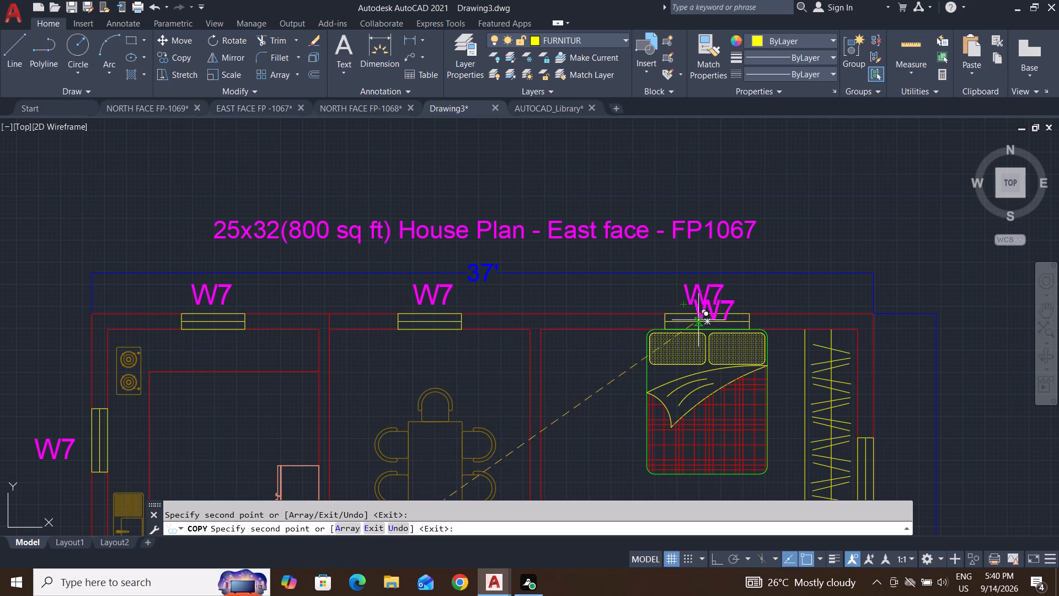
scroll(606, 340, "down", 2)
middle_click_drag(675, 442, 600, 347)
scroll(635, 327, "up", 1)
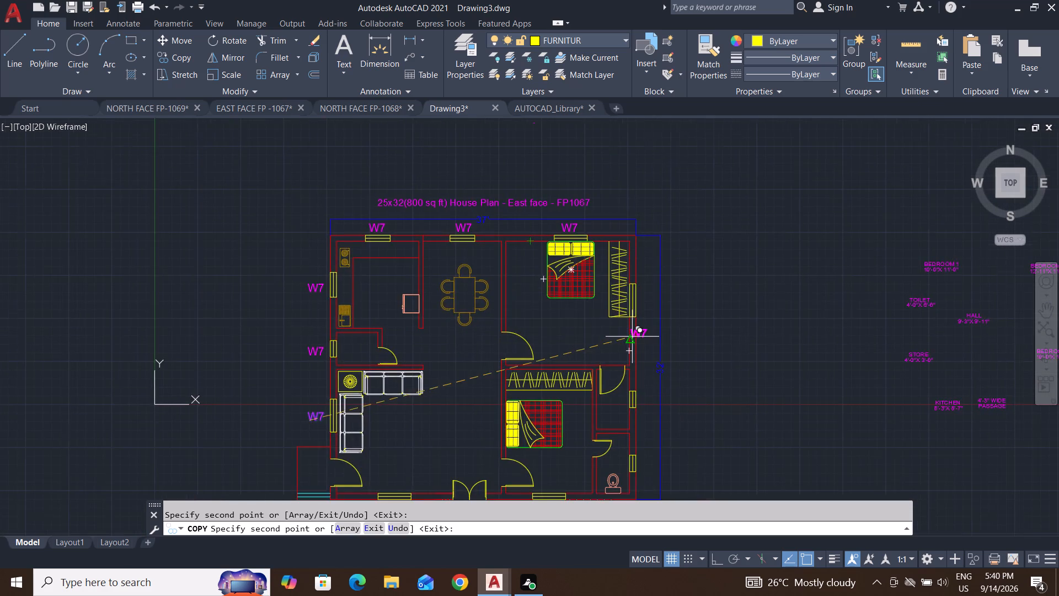
scroll(633, 335, "up", 1)
left_click(650, 268)
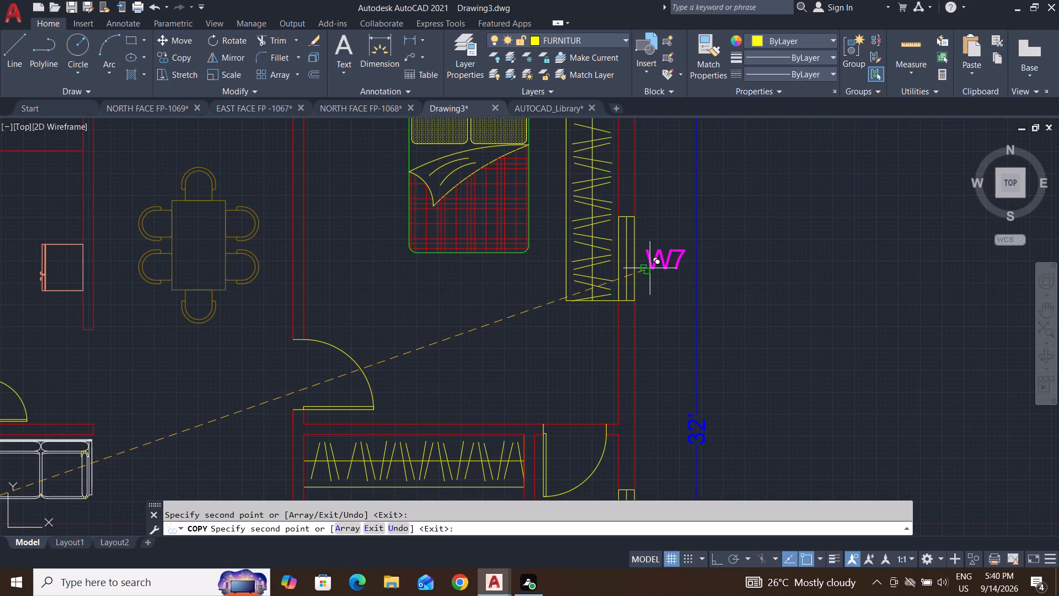
scroll(650, 268, "down", 3)
scroll(640, 342, "up", 4)
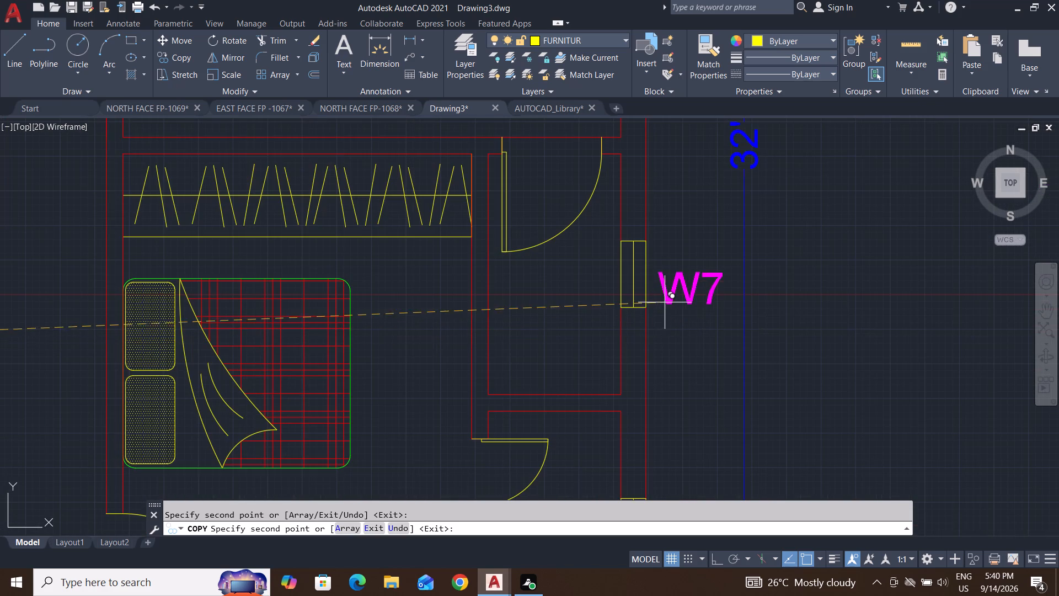
left_click(664, 291)
scroll(664, 291, "down", 4)
scroll(666, 334, "up", 3)
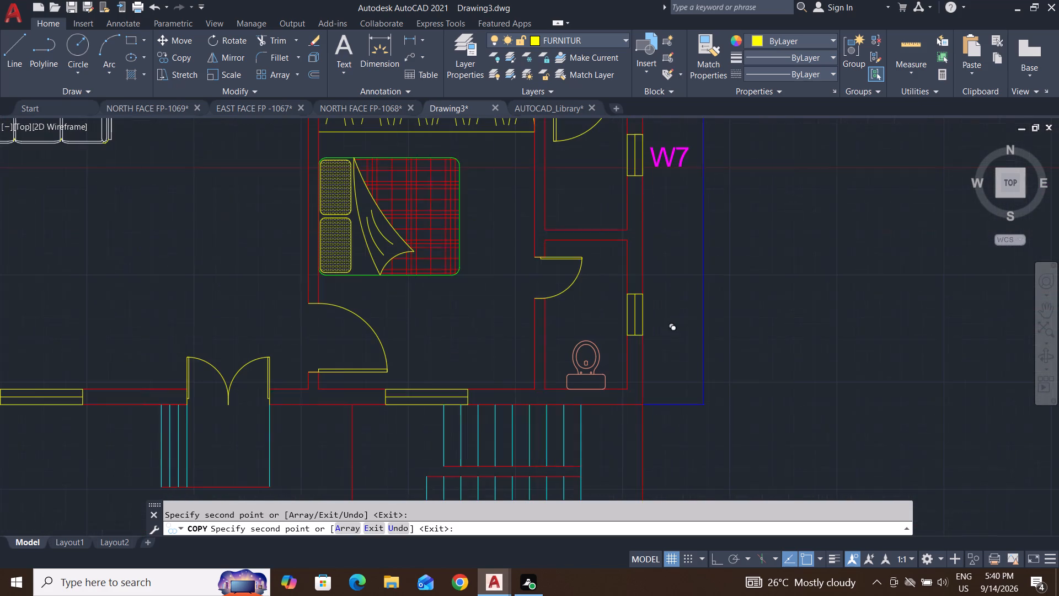
left_click(656, 326)
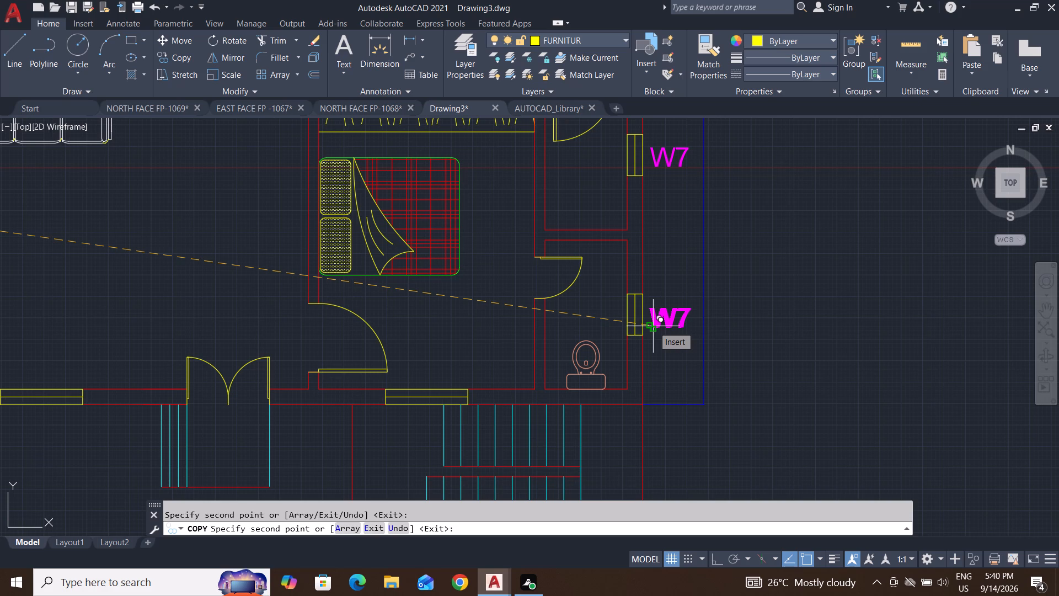
Place copies of the W7 label just below the two south wall windows and finish the Copy command.
middle_click_drag(485, 409, 568, 344)
scroll(528, 356, "up", 3)
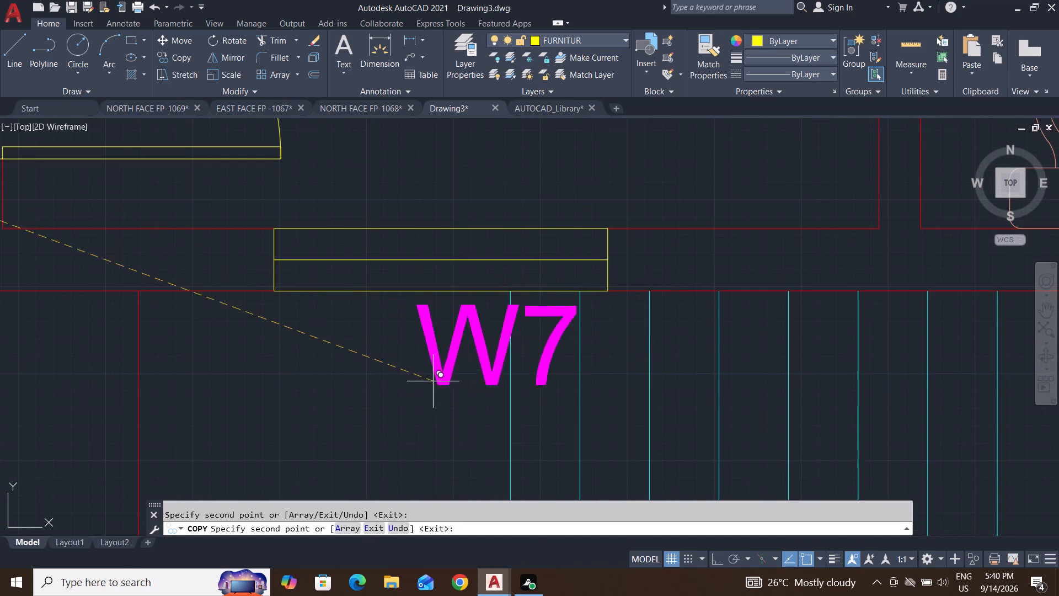
left_click(346, 382)
scroll(486, 445, "down", 2)
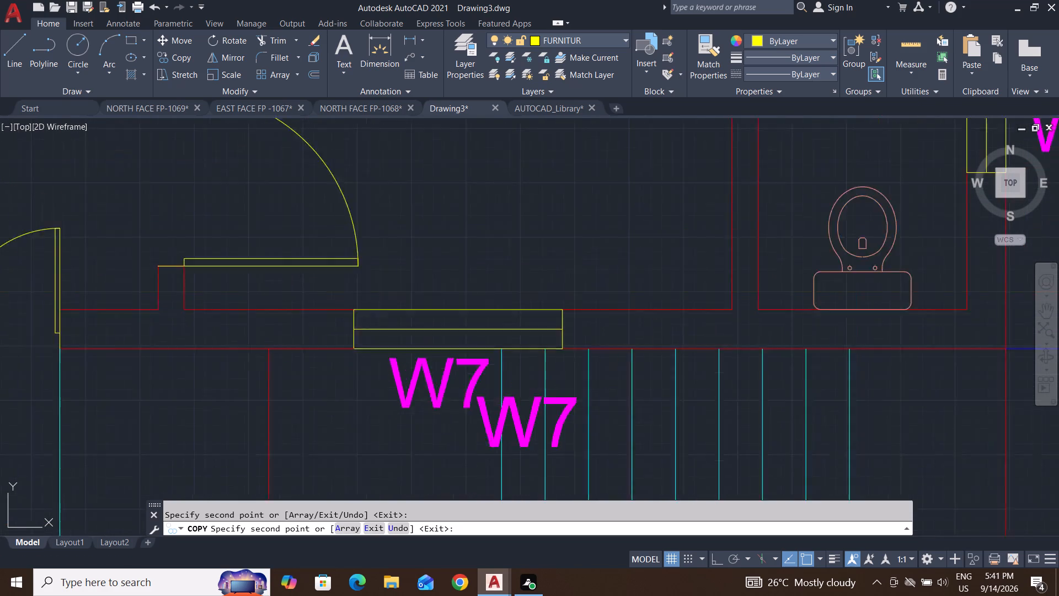
scroll(486, 445, "down", 3)
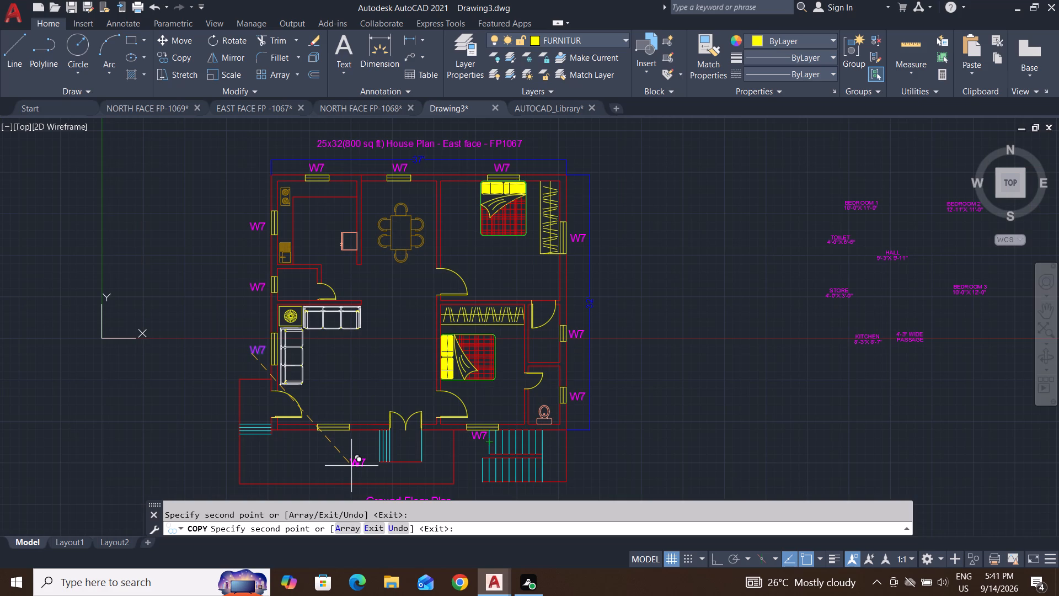
scroll(308, 462, "up", 4)
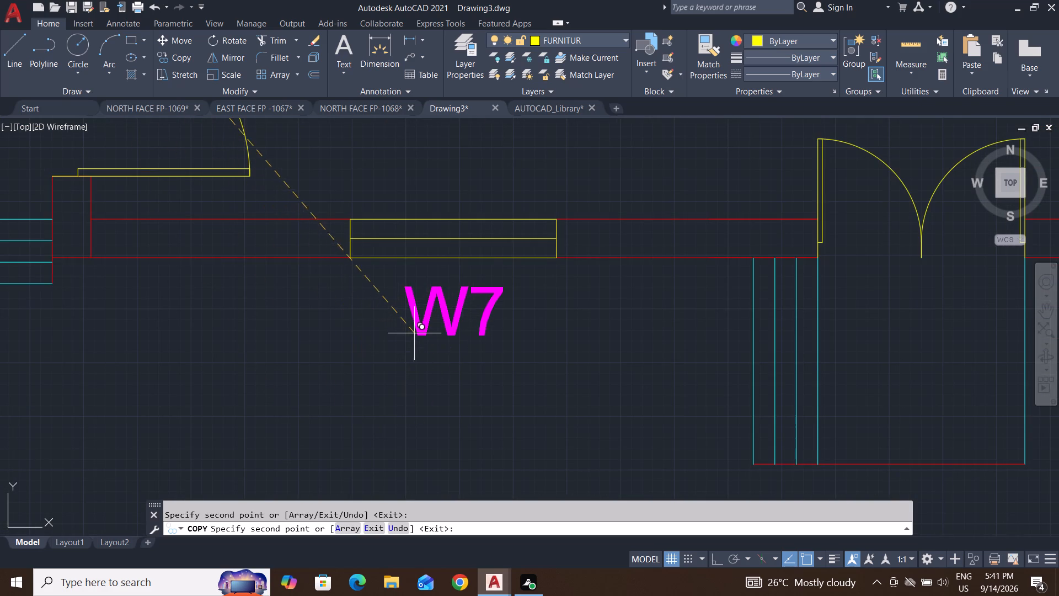
left_click(425, 318)
scroll(424, 421, "down", 4)
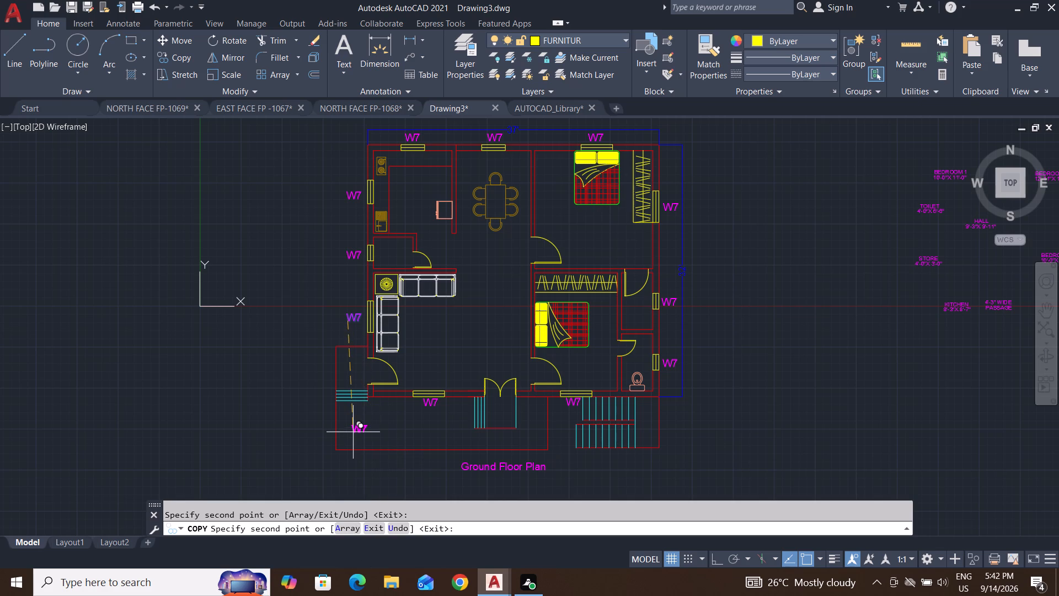
key("Escape")
key("Escape")
key("Escape")
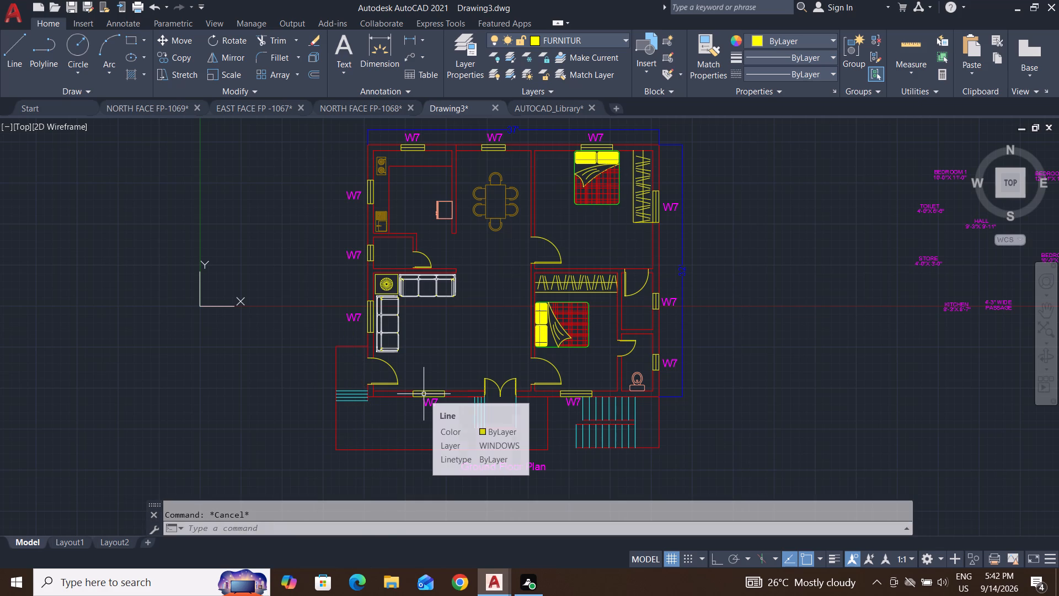
Change the label below the south wall window west of the double door to W1.
scroll(437, 411, "up", 4)
key("Escape")
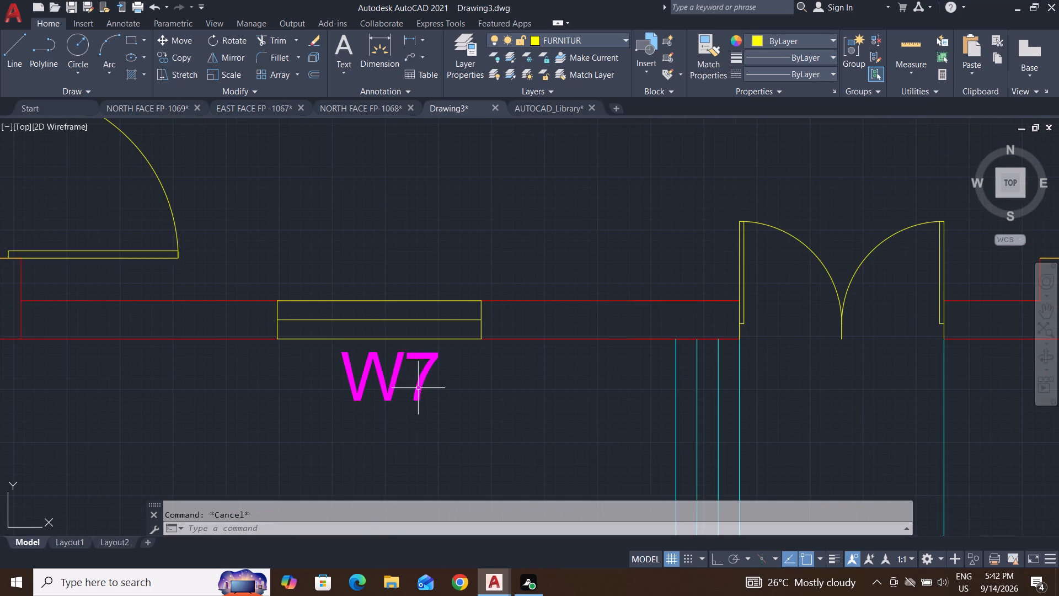
key("Escape")
double_click(425, 374)
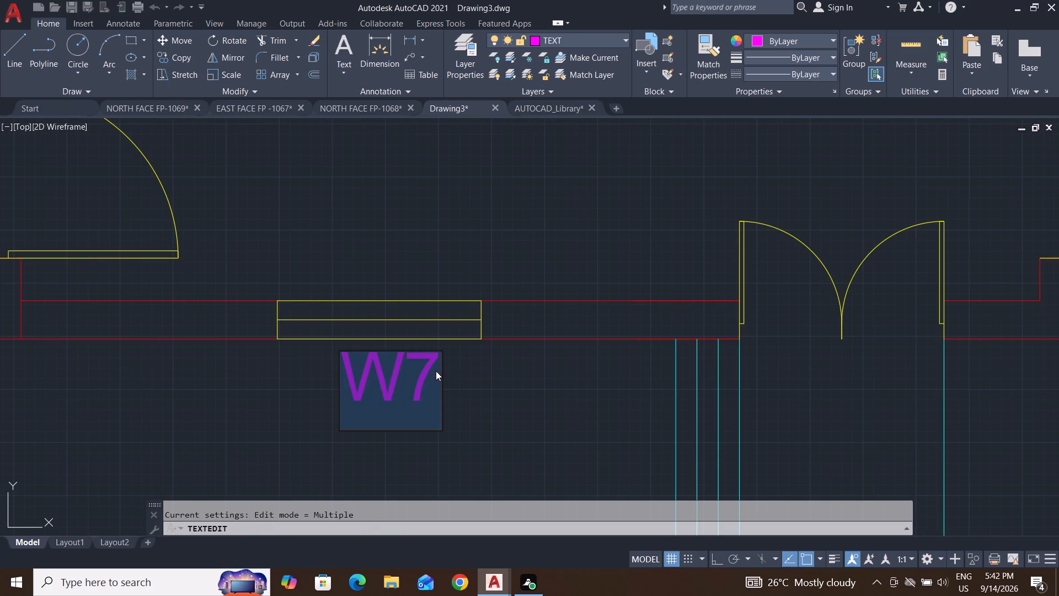
left_click(435, 376)
key("BackSpace")
key("1")
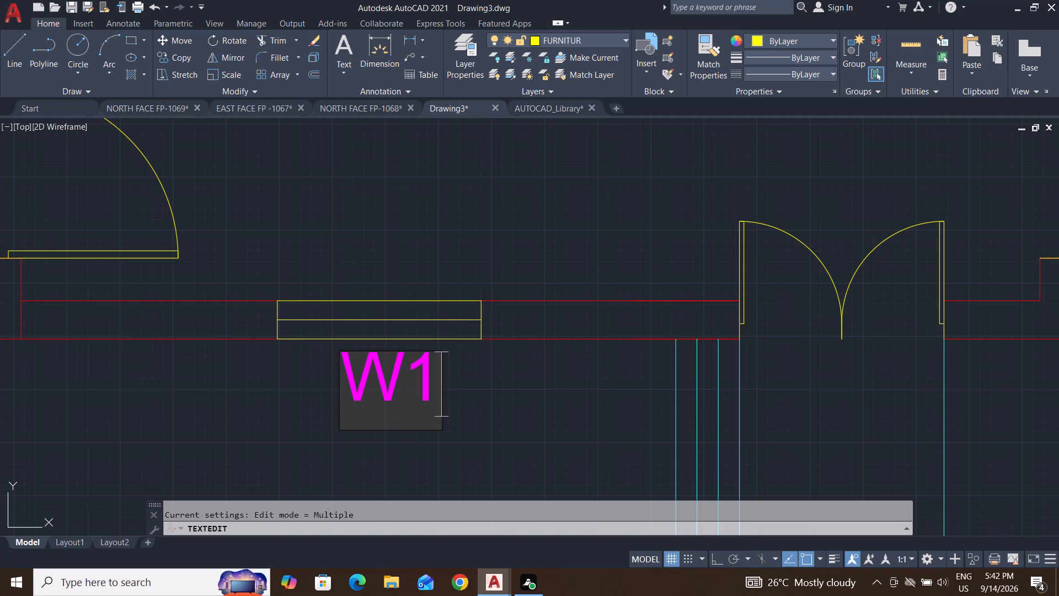
left_click(479, 390)
scroll(477, 403, "down", 4)
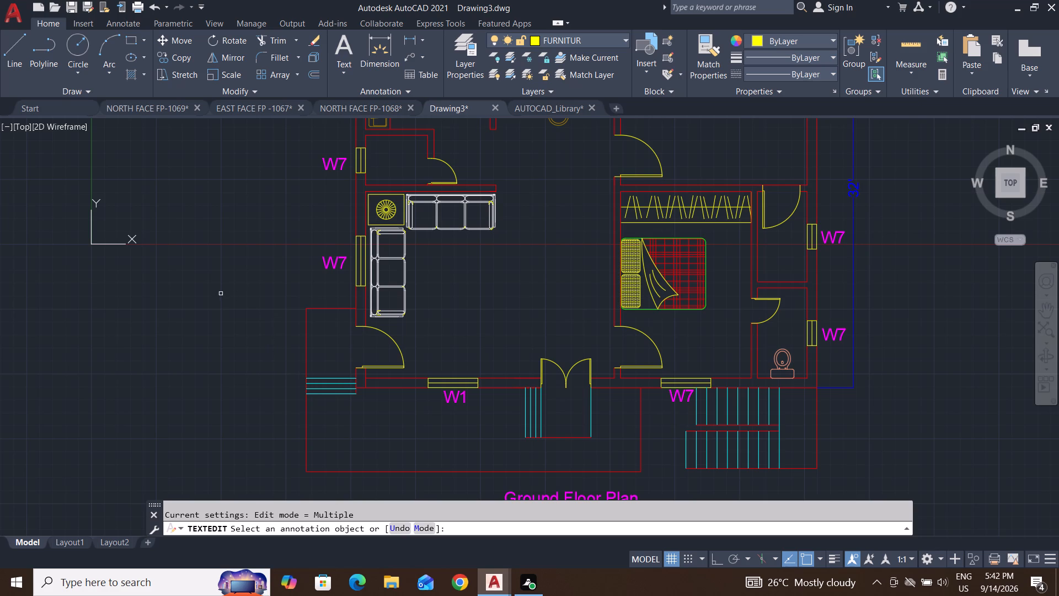
key("Escape")
key("Escape")
key("Escape")
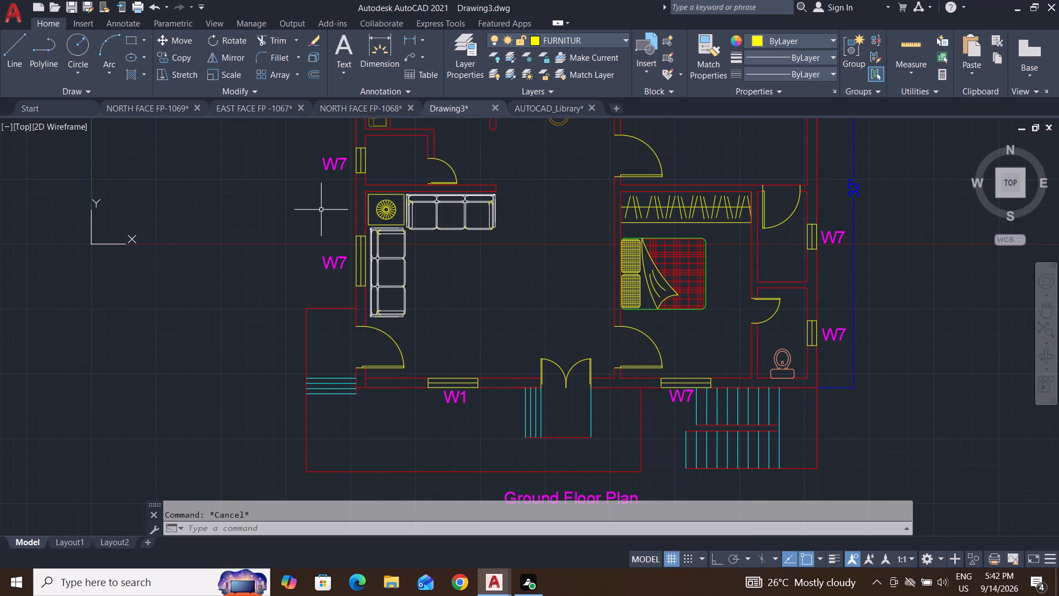
Change the label beside the middle west wall window, at the small store room, to VW1.
middle_click_drag(321, 210, 323, 307)
double_click(331, 259)
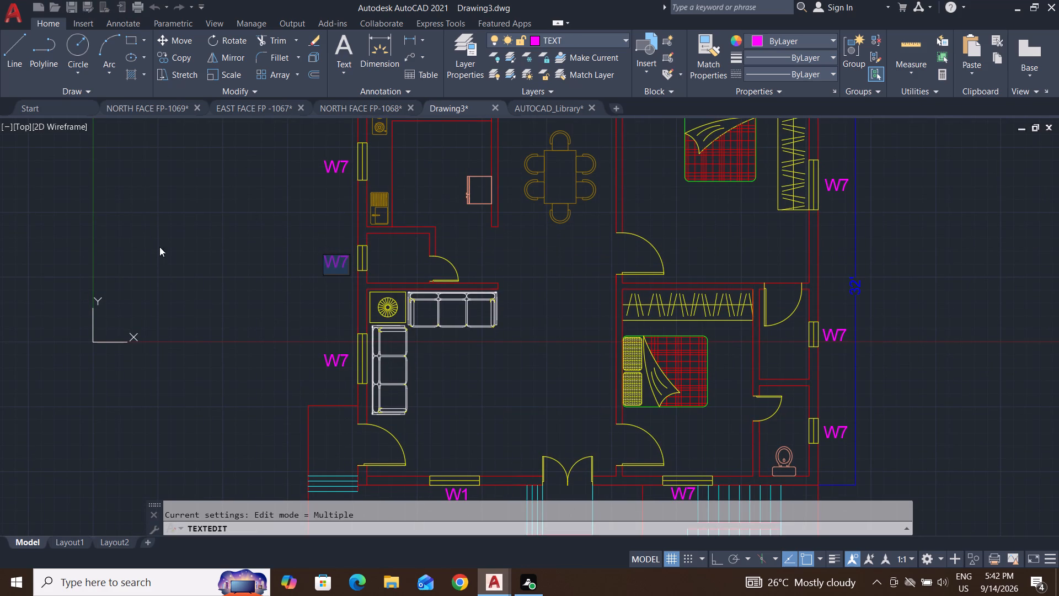
left_click(345, 272)
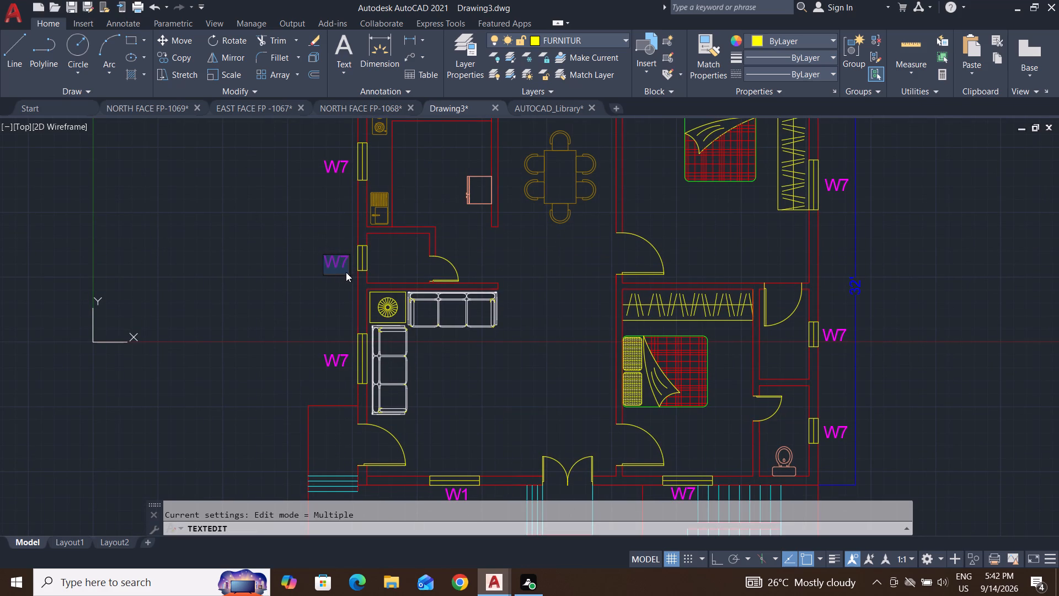
key("BackSpace")
key("BackSpace")
key("v")
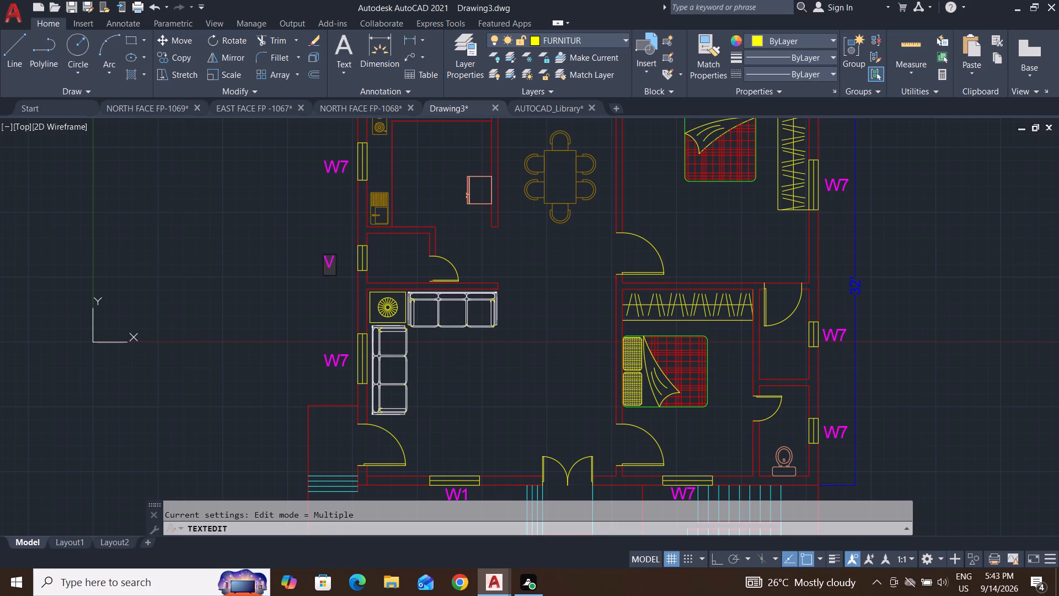
key("w")
key("1")
left_click(303, 305)
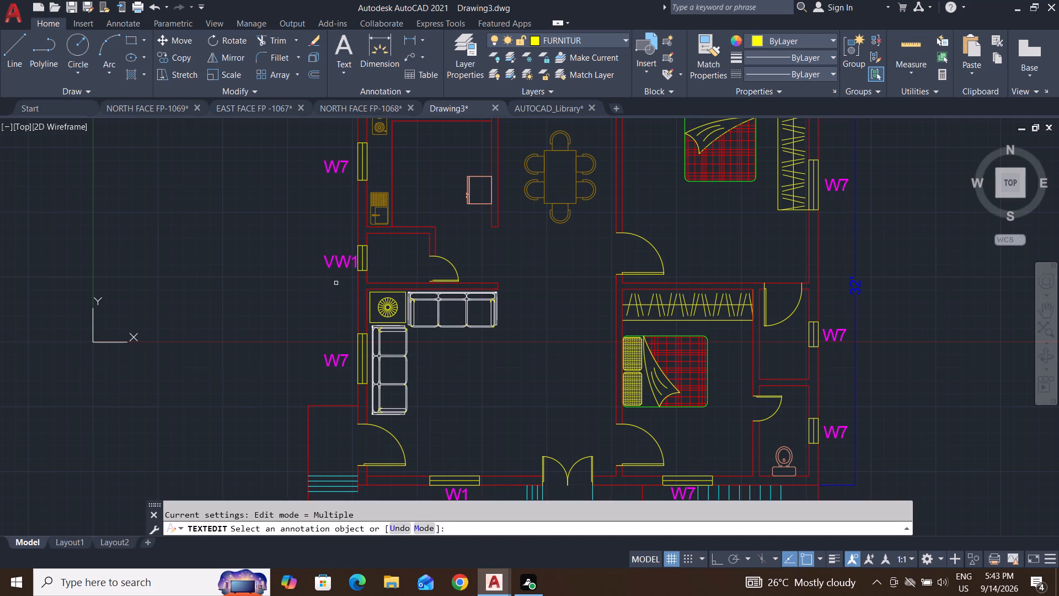
scroll(342, 274, "up", 3)
key("Escape")
key("Escape")
left_click_drag(396, 186, 391, 193)
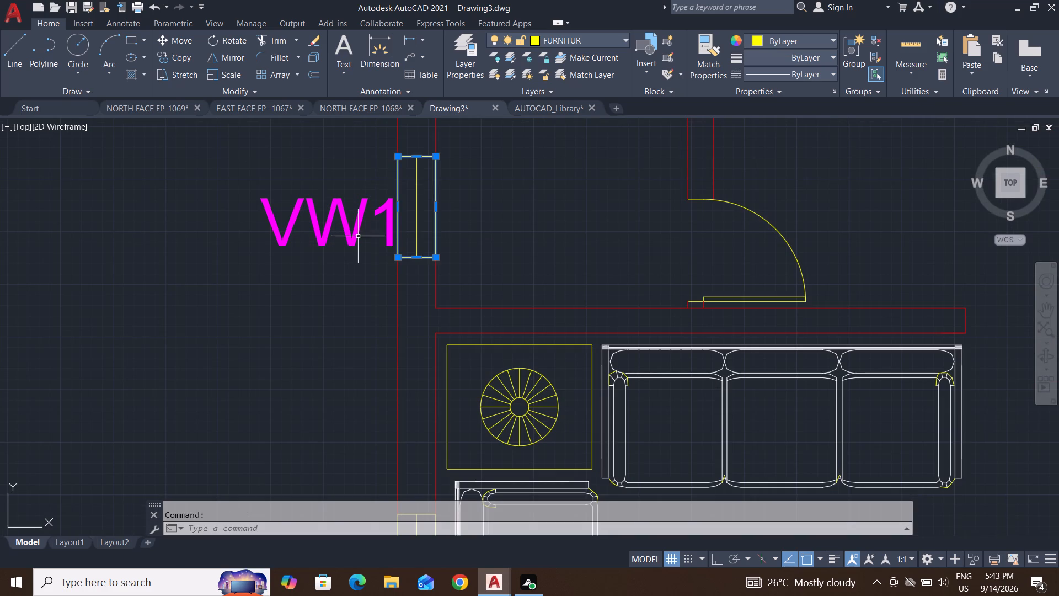
key("Escape")
key("Escape")
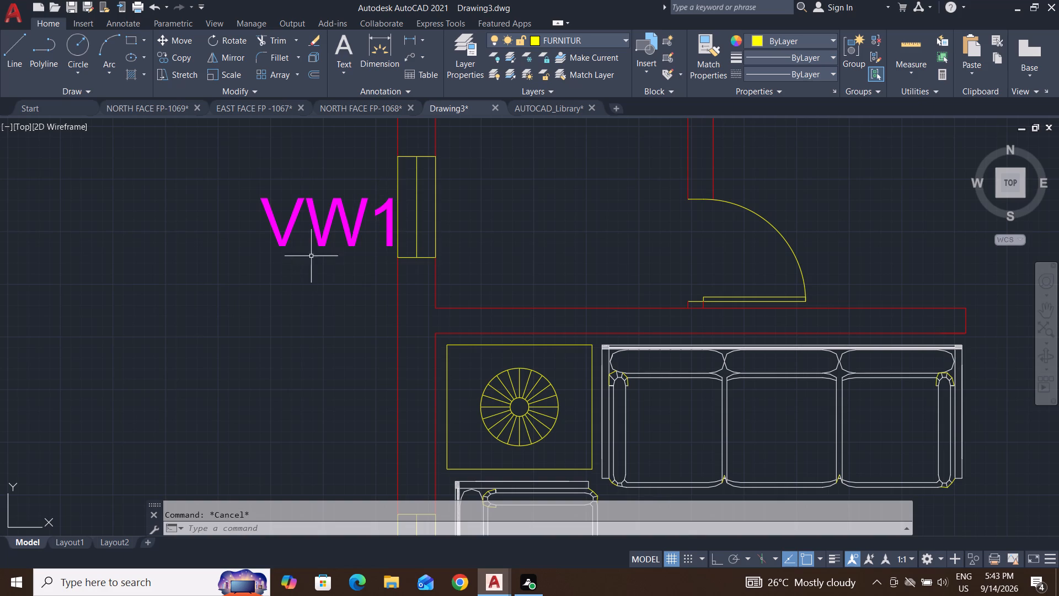
With Ortho on, rotate the VW1 label 90° counterclockwise about its lower-left corner so it reads vertically.
scroll(347, 251, "up", 2)
middle_click_drag(345, 249, 420, 365)
left_click(538, 197)
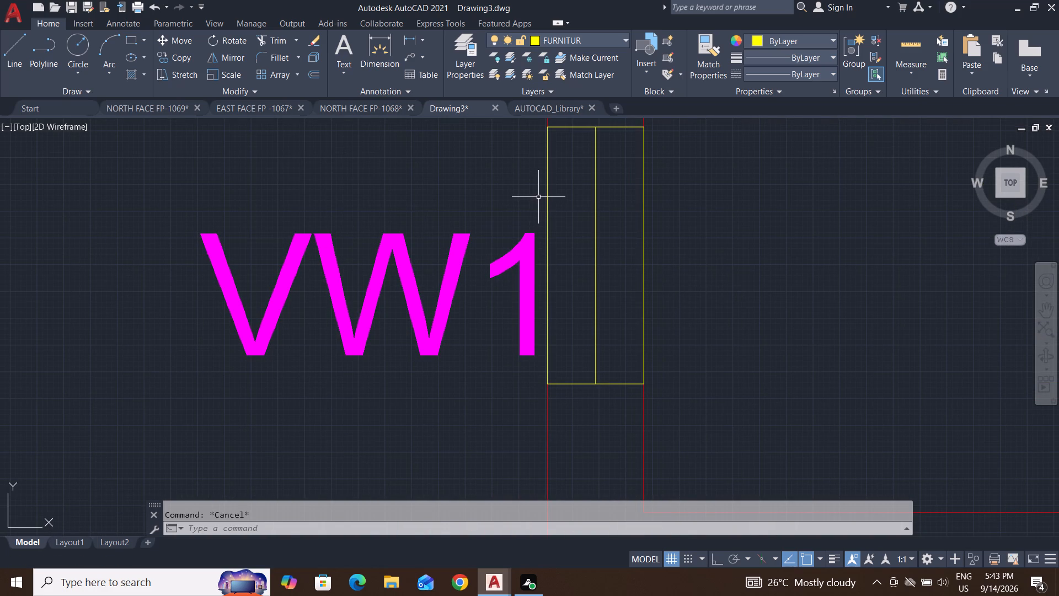
left_click(180, 416)
type("RO")
key("Return")
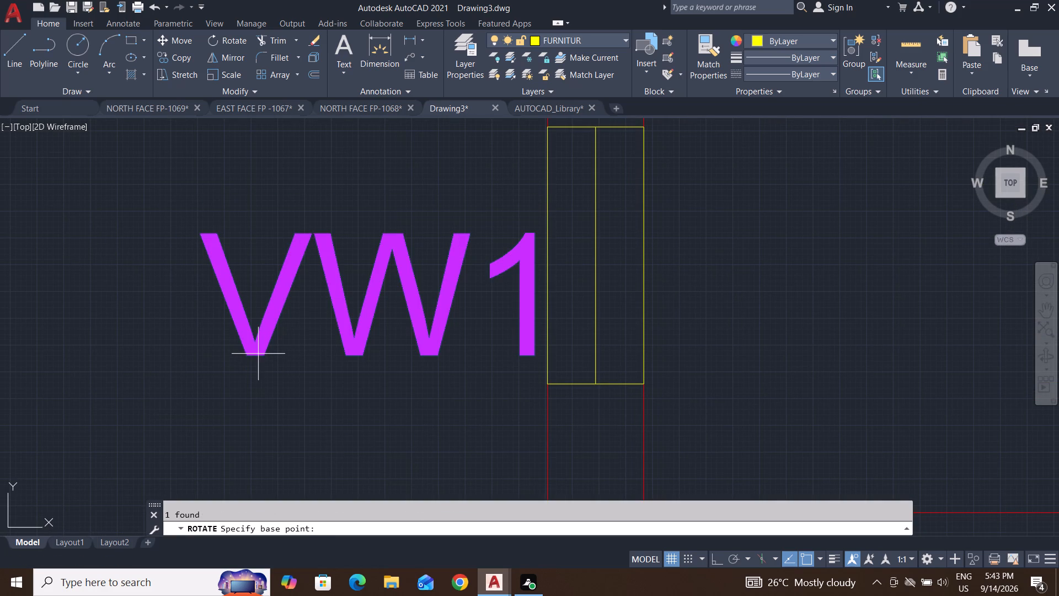
left_click(717, 556)
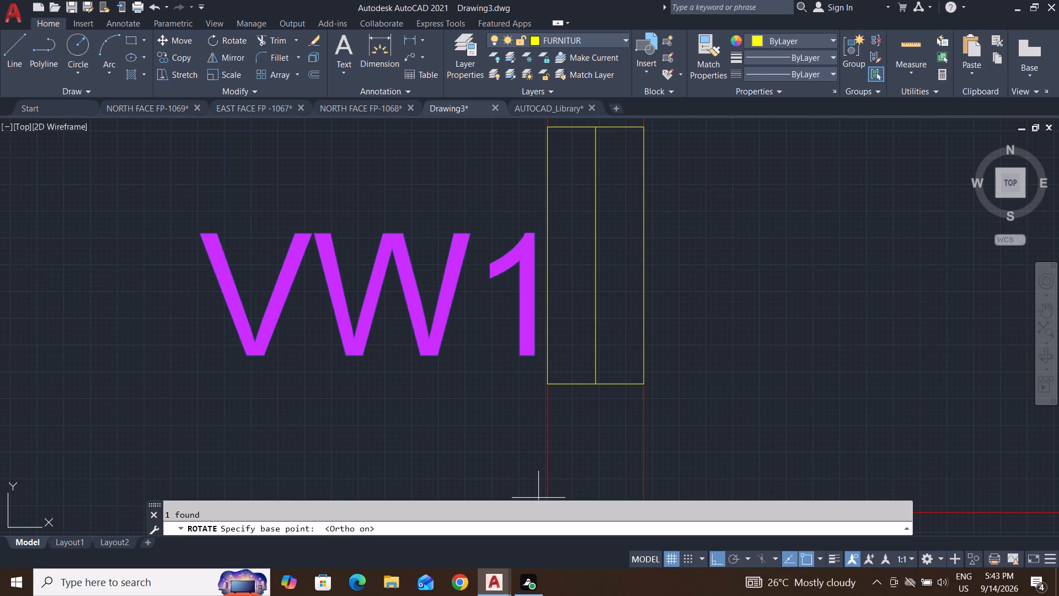
left_click(245, 357)
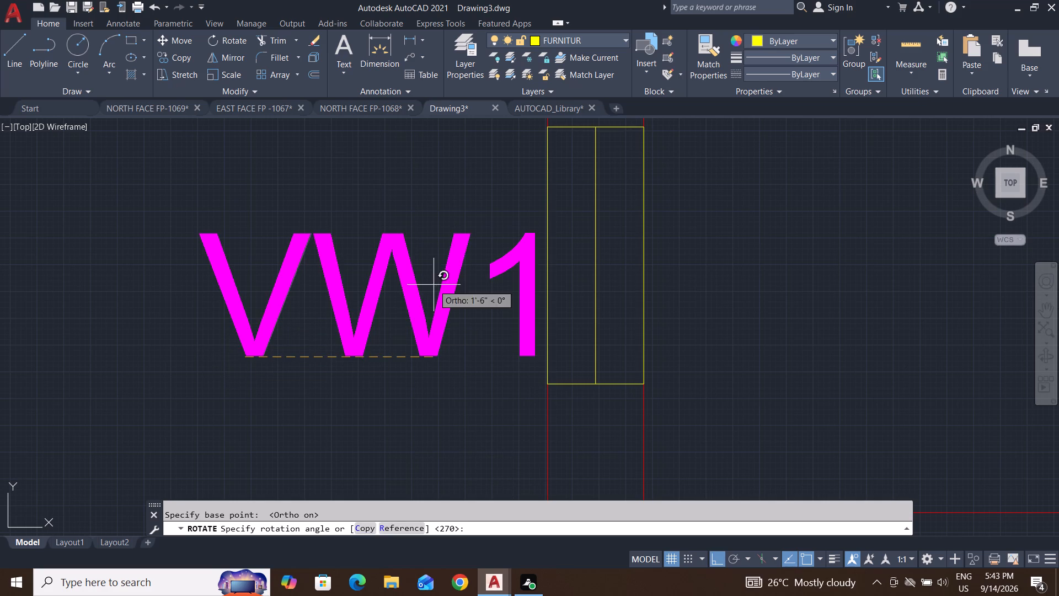
left_click(408, 148)
scroll(359, 282, "down", 3)
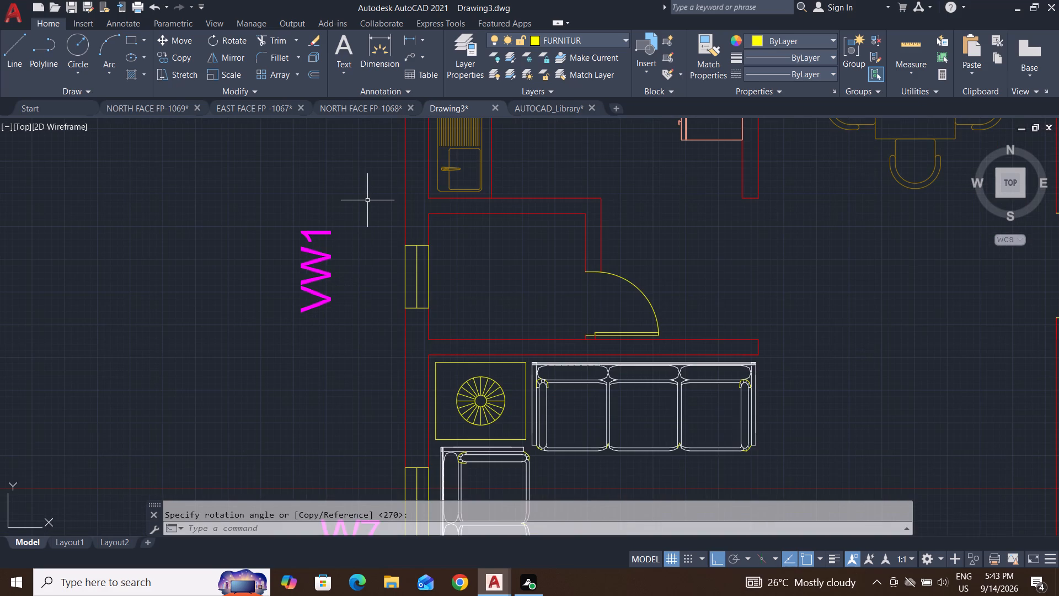
key("Escape")
key("Escape")
key("Escape")
Move the vertical VW1 label east so it sits just outside the store room window.
left_click(383, 173)
left_click(227, 388)
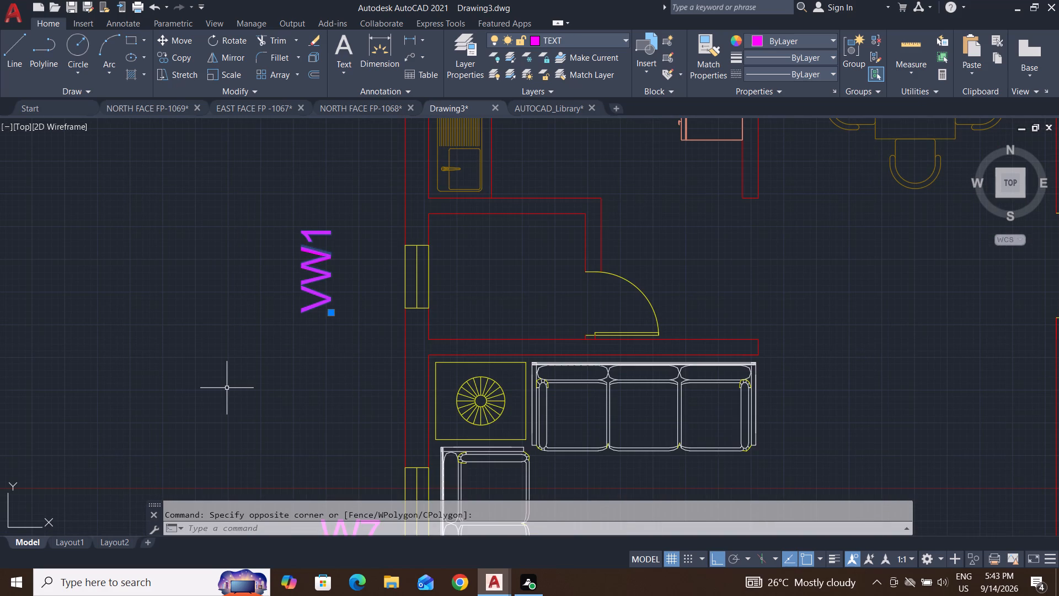
key("m")
key("Return")
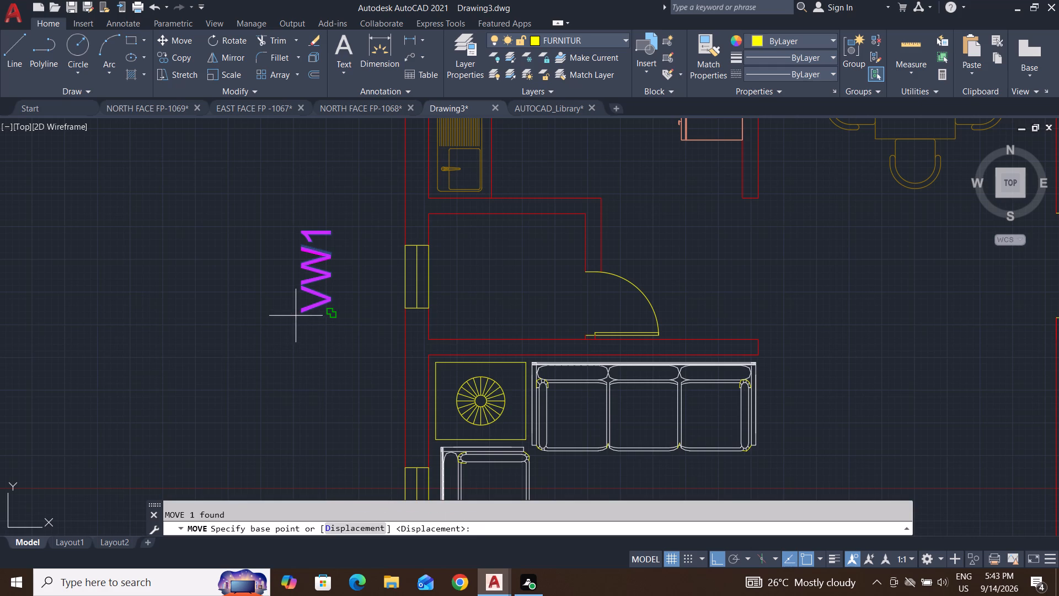
left_click(302, 312)
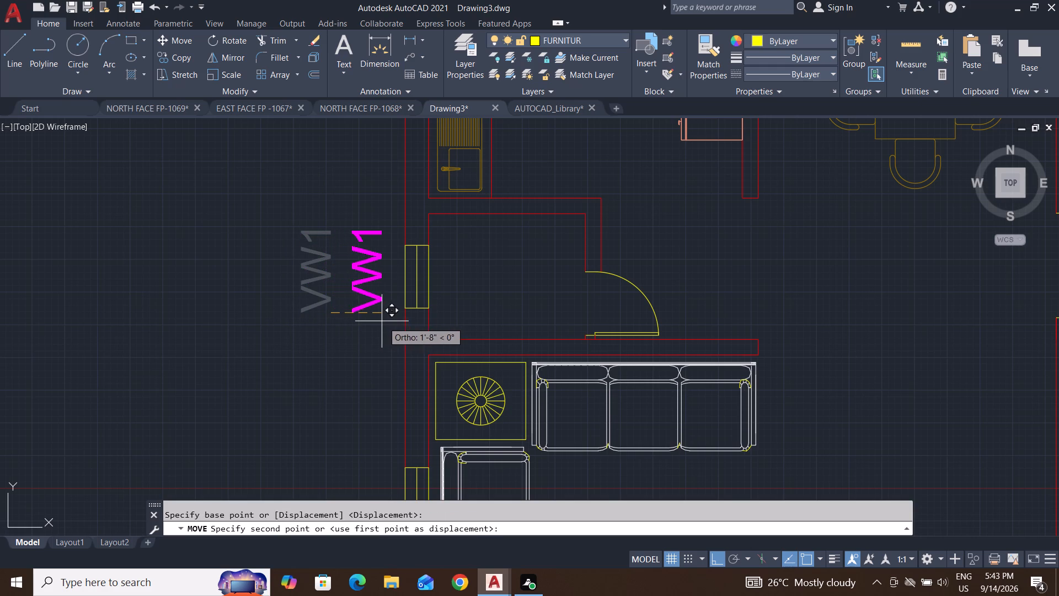
left_click(388, 327)
scroll(360, 361, "down", 1)
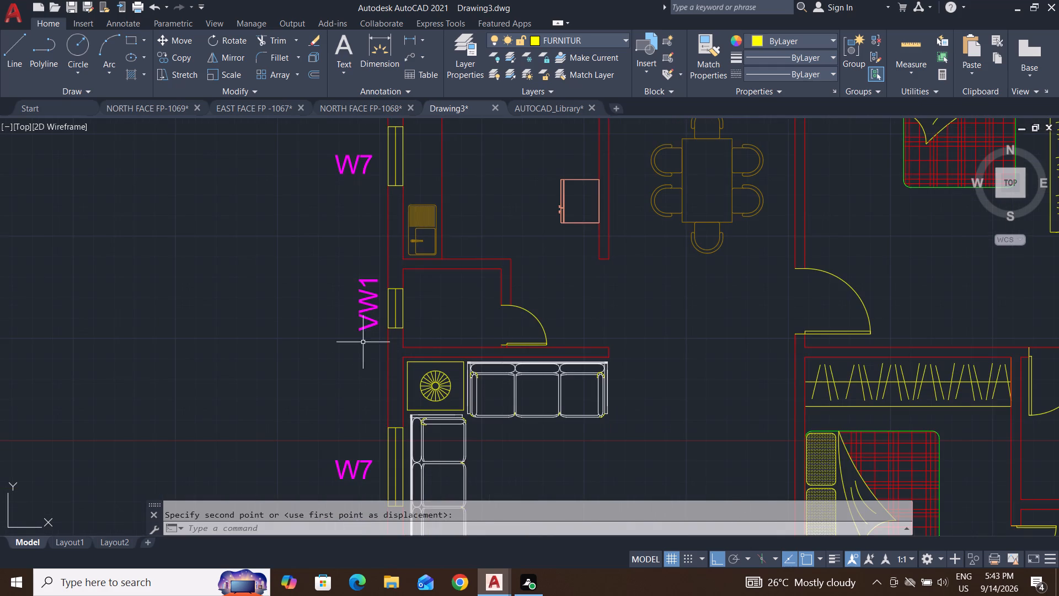
scroll(384, 284, "up", 2)
scroll(377, 240, "down", 2)
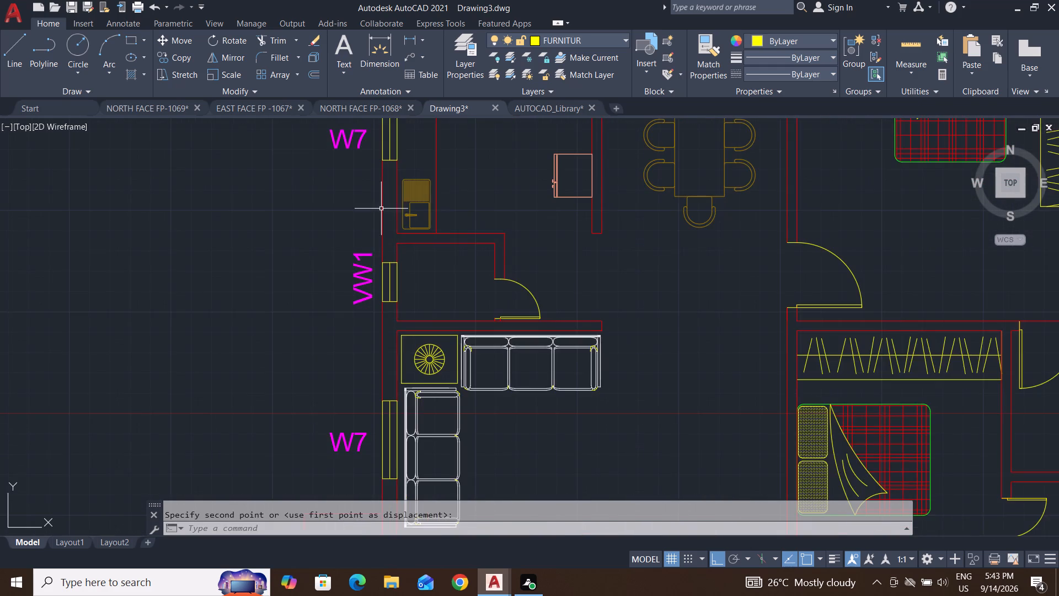
Delete the W7 label beside the kitchen's west wall window.
middle_click_drag(381, 200, 383, 340)
left_click(372, 236)
left_click(301, 327)
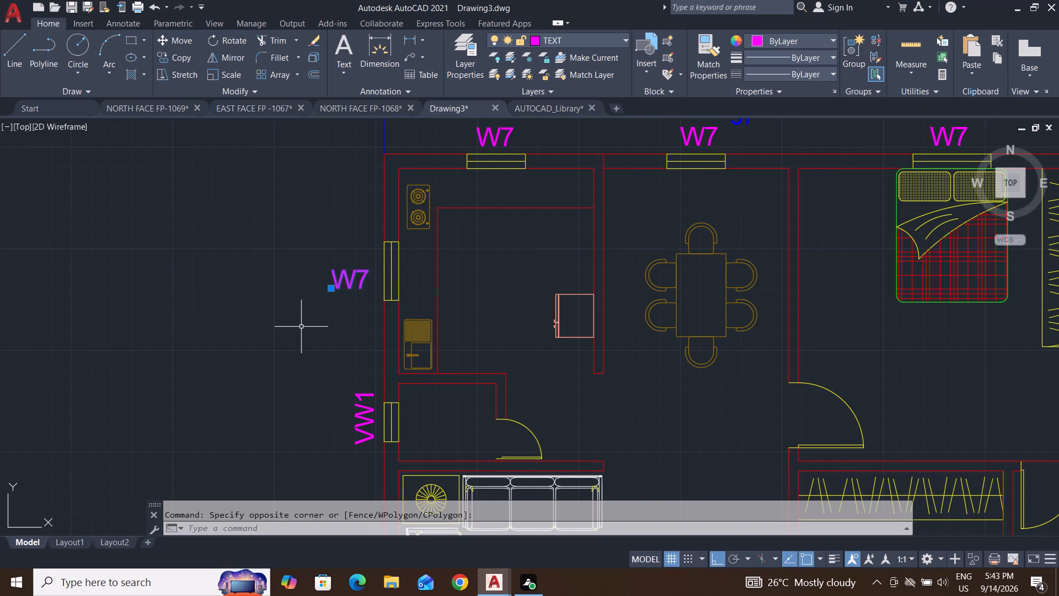
key("Delete")
Copy the vertical VW1 label straight up, with Ortho on, beside the kitchen's west wall window.
left_click(375, 384)
left_click(315, 480)
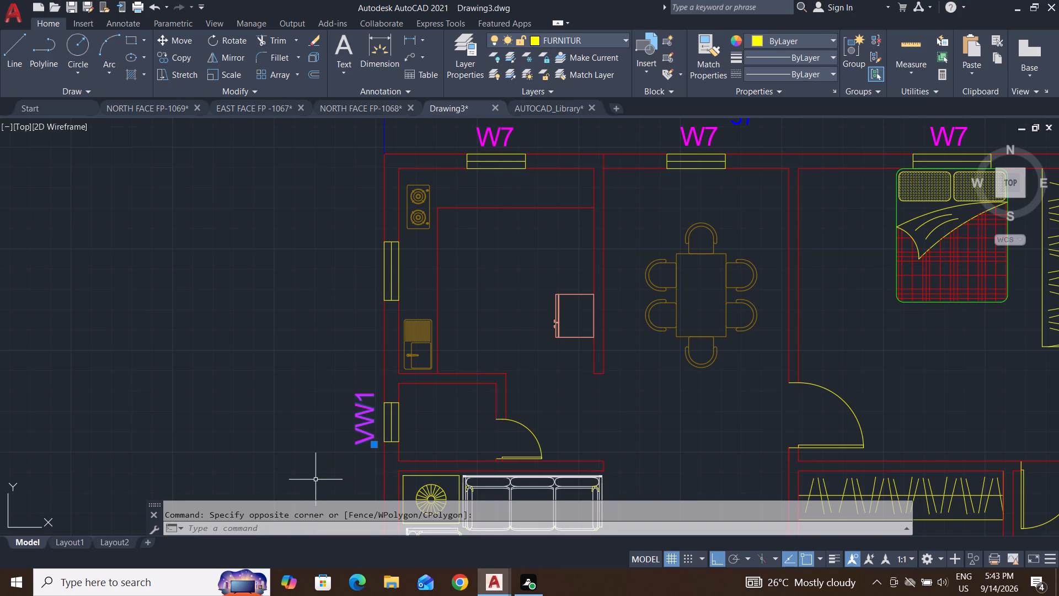
type("CO")
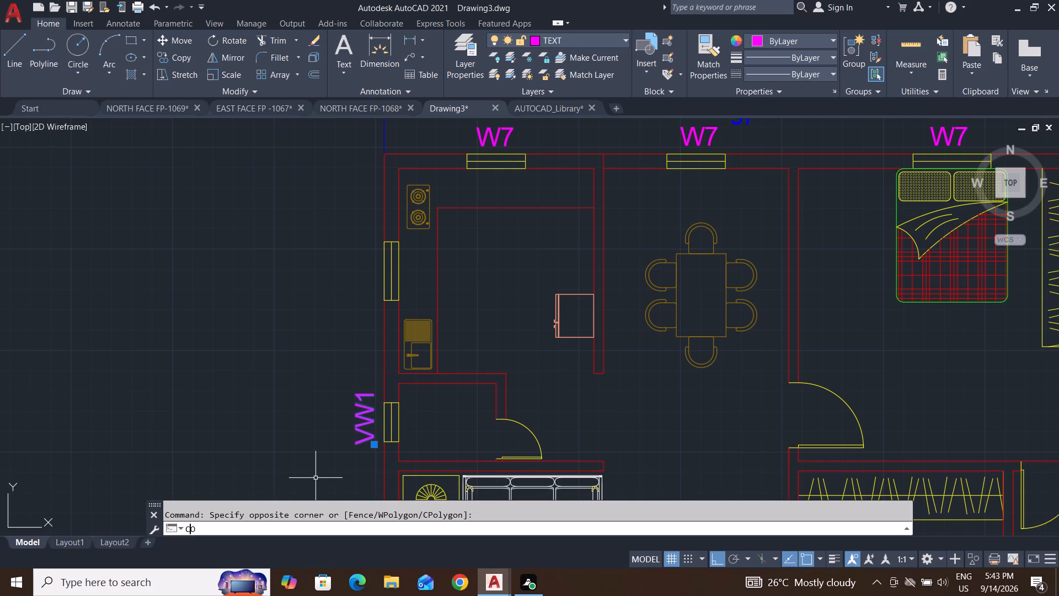
key("Return")
left_click(356, 445)
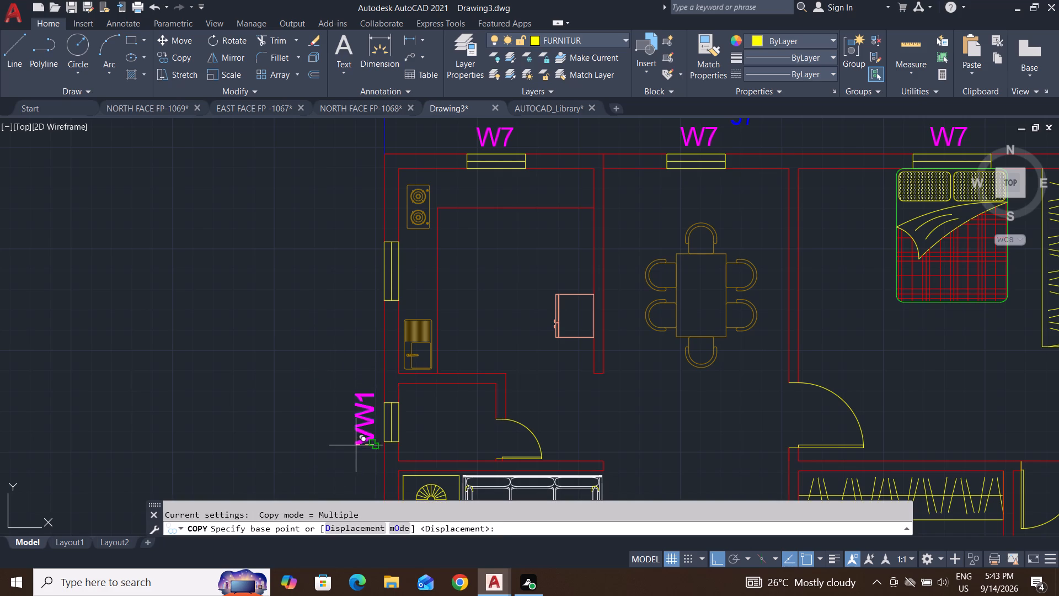
left_click(364, 296)
key("Escape")
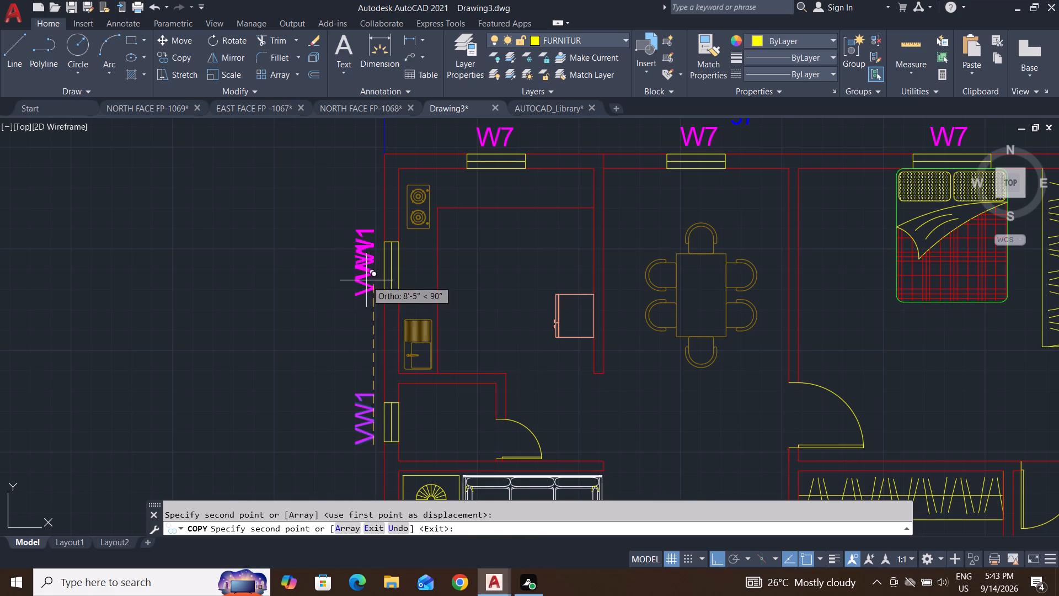
key("Escape")
scroll(362, 228, "up", 3)
key("Escape")
key("Escape")
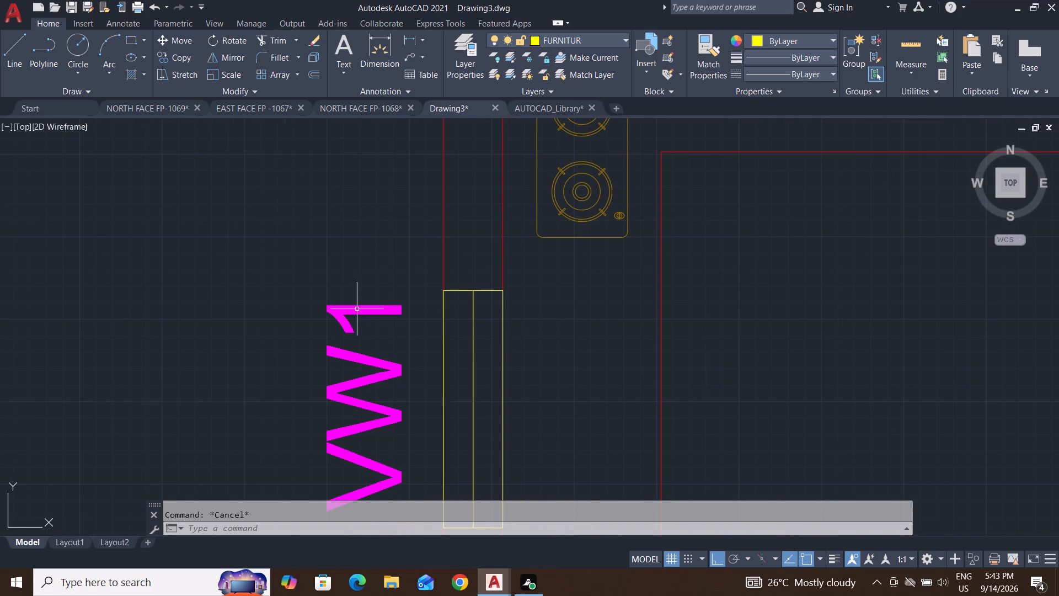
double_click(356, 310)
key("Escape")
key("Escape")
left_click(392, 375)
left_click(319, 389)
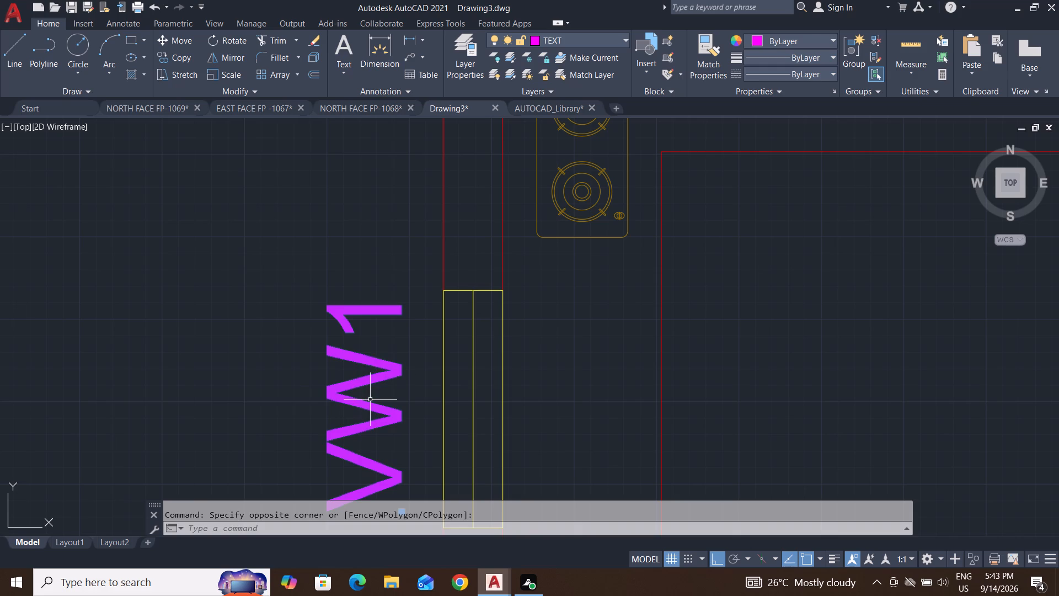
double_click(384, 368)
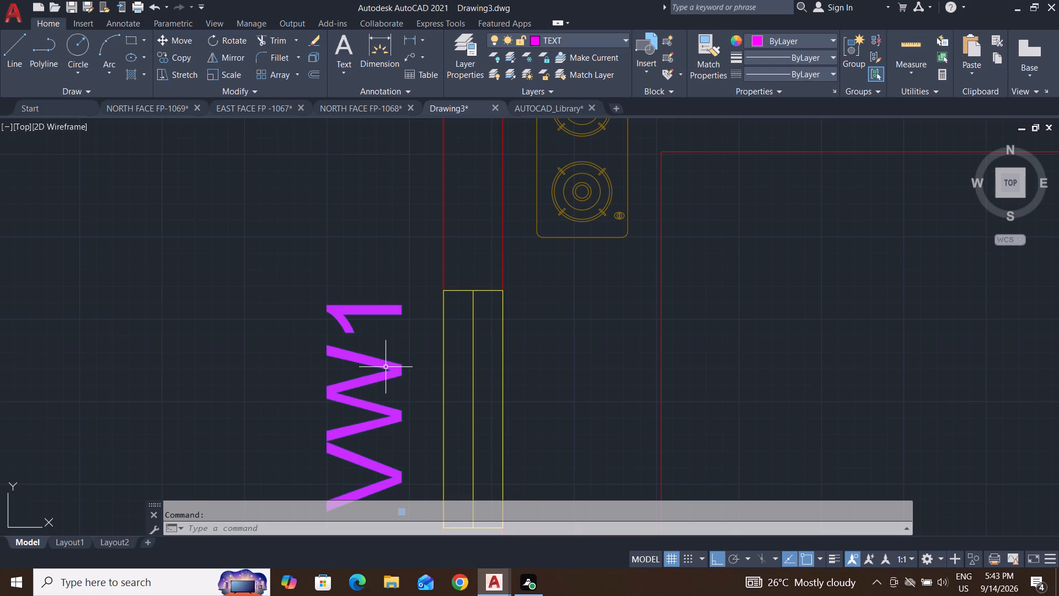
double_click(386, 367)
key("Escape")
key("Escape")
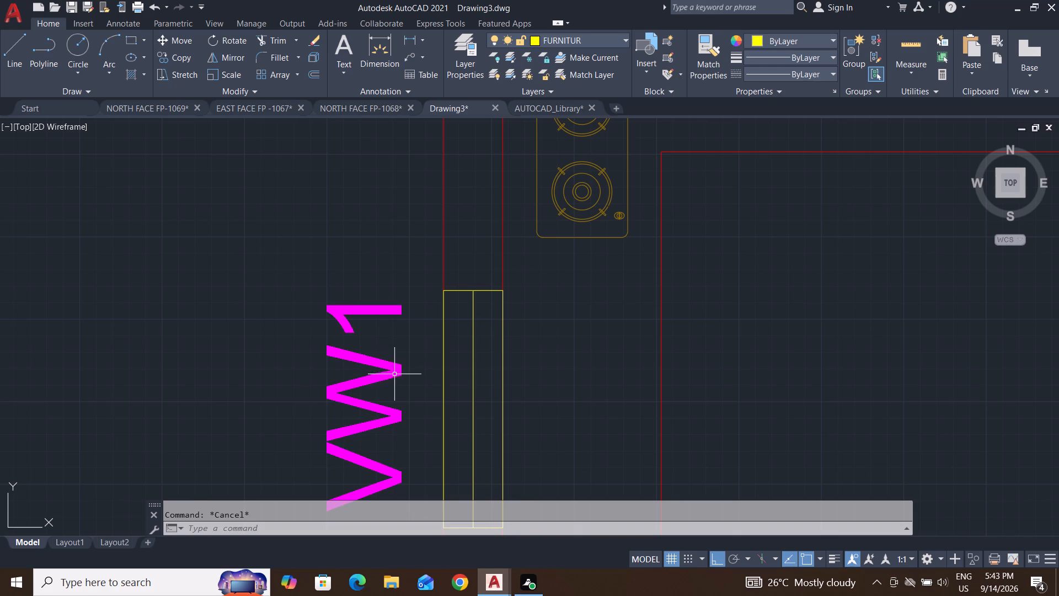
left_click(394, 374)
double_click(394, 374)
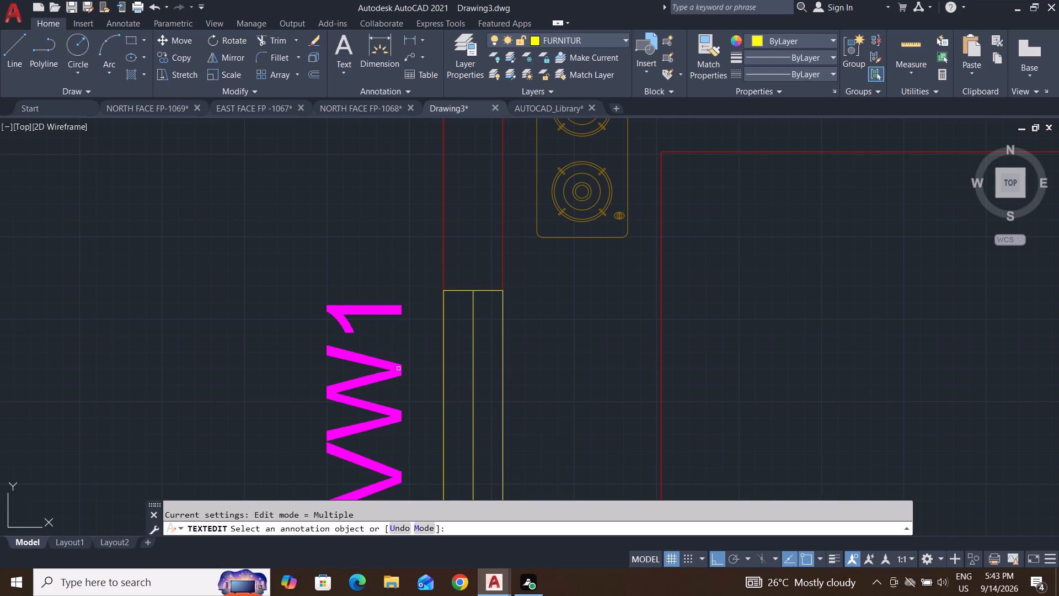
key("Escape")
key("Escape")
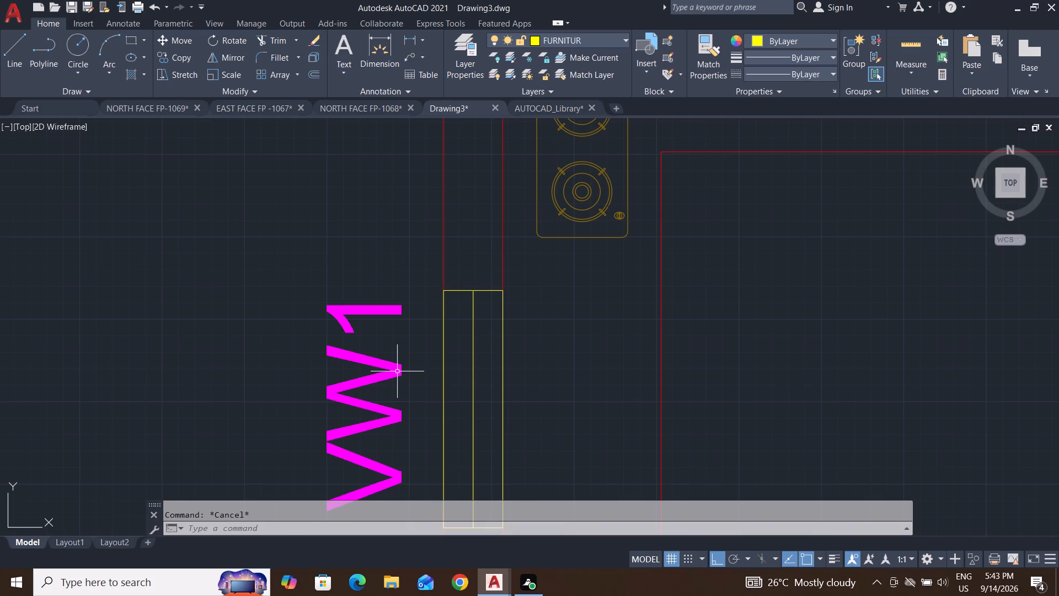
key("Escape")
Change the copied vertical label beside the kitchen's west wall window to VW2.
double_click(397, 371)
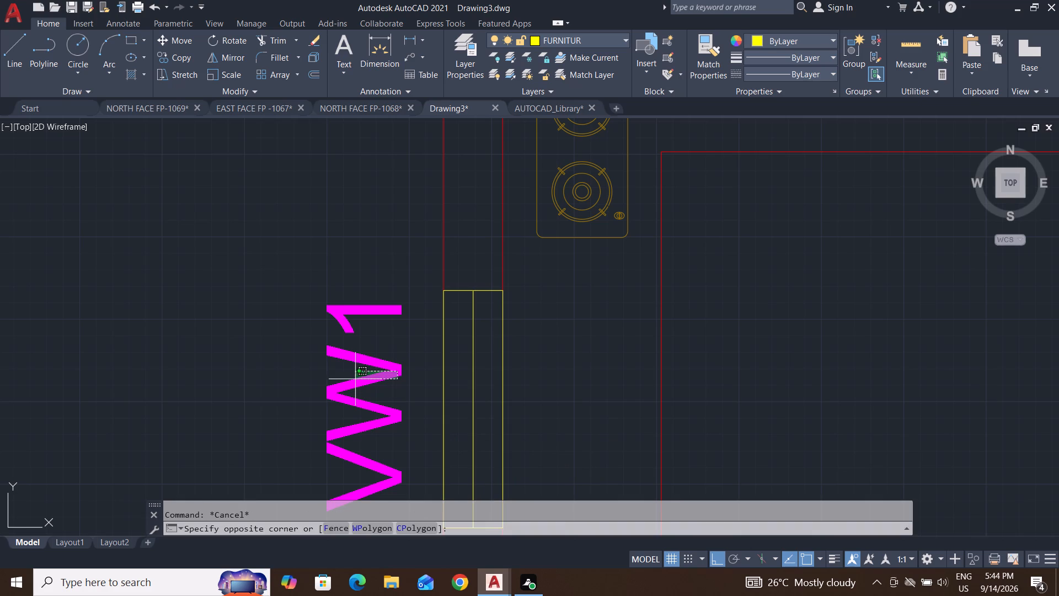
double_click(355, 379)
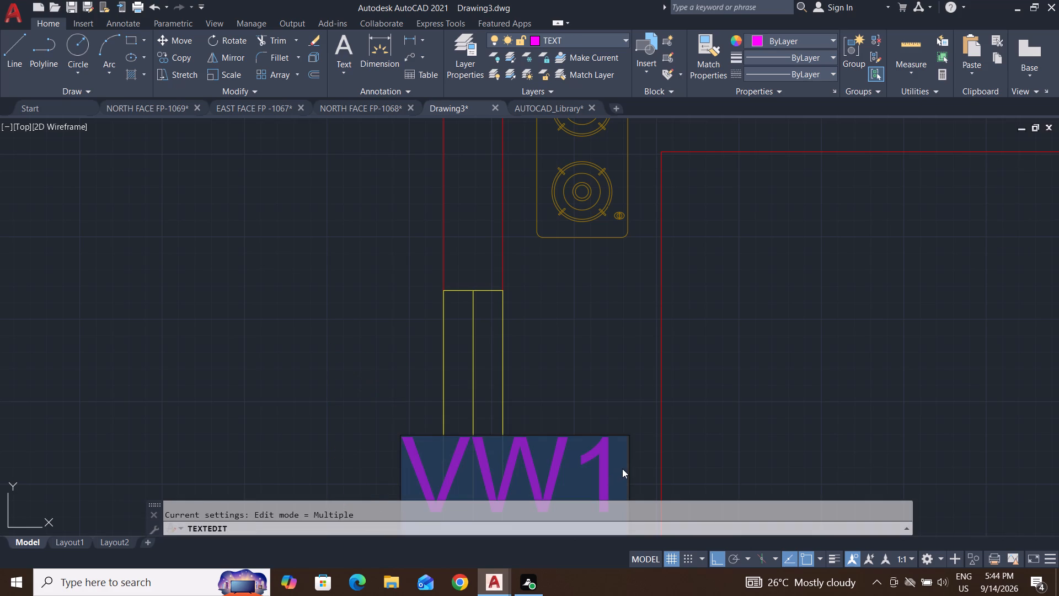
left_click(622, 469)
key("BackSpace")
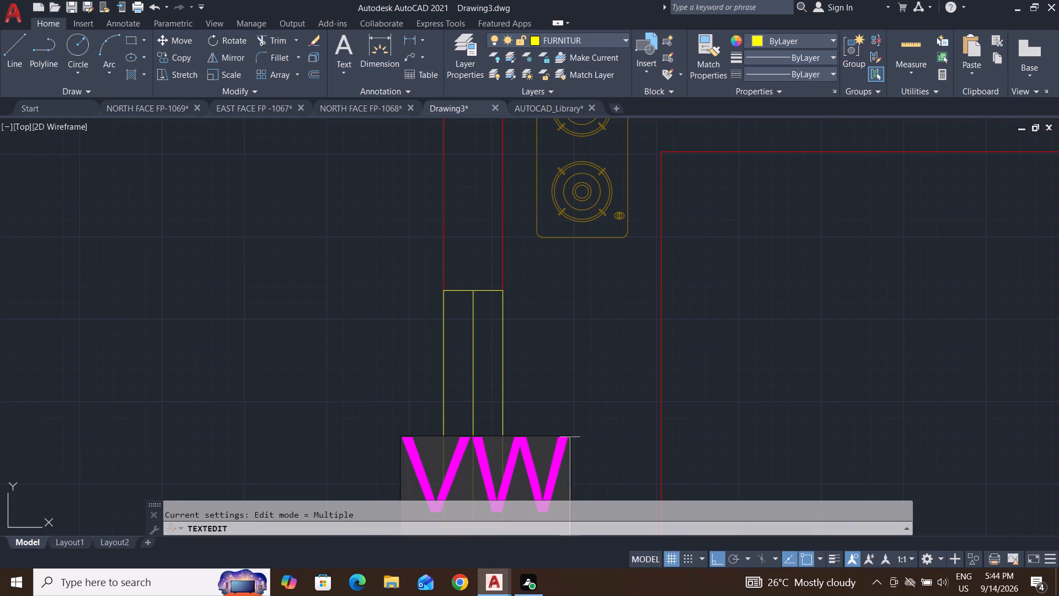
key("2")
key("Return")
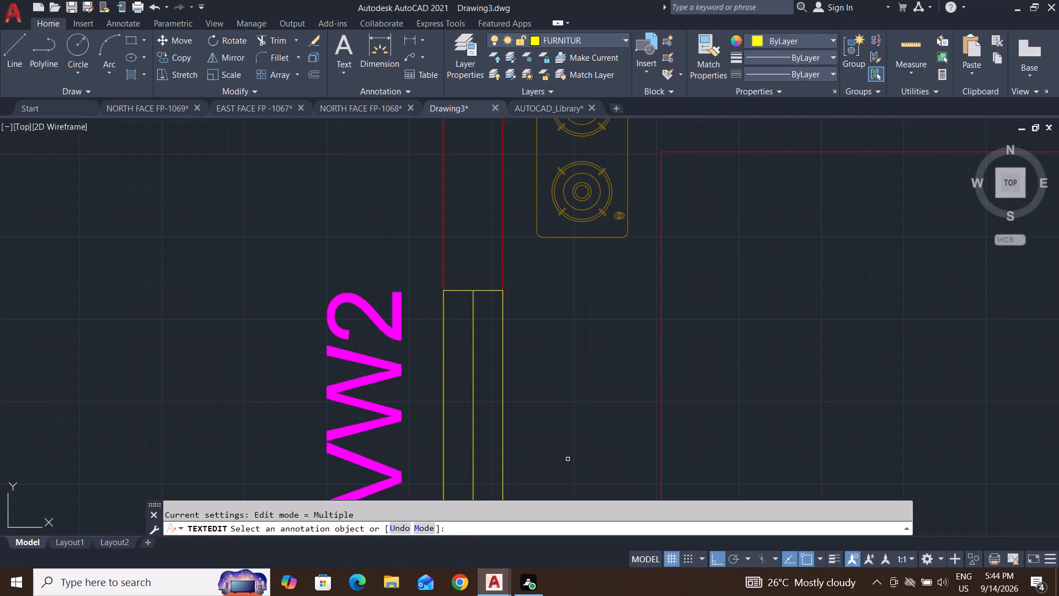
scroll(477, 388, "down", 3)
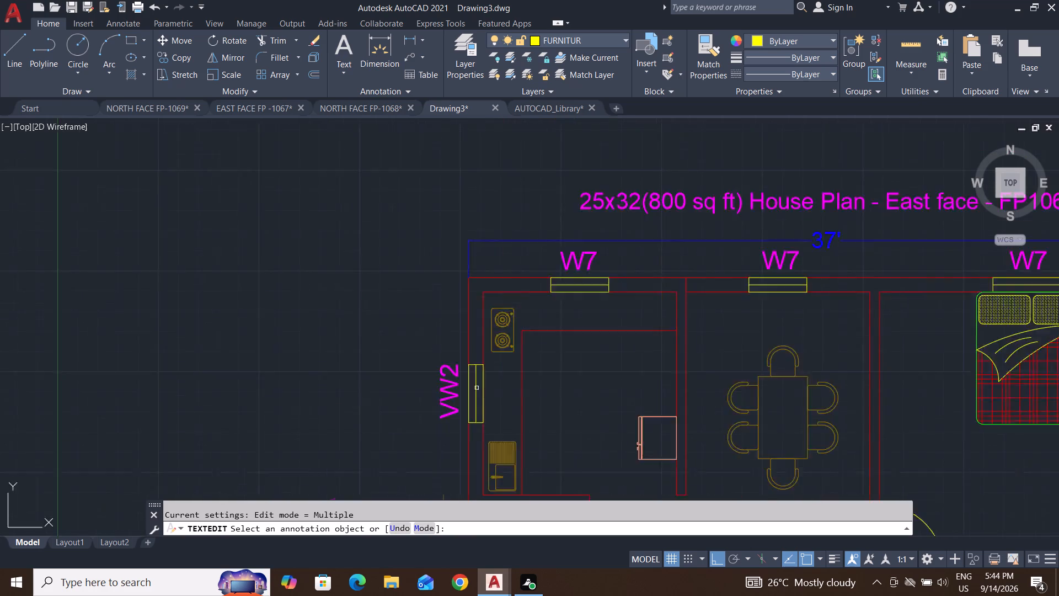
scroll(477, 388, "down", 1)
key("Escape")
key("Escape")
Change the window label above the kitchen's north wall window to W6.
scroll(574, 304, "up", 4)
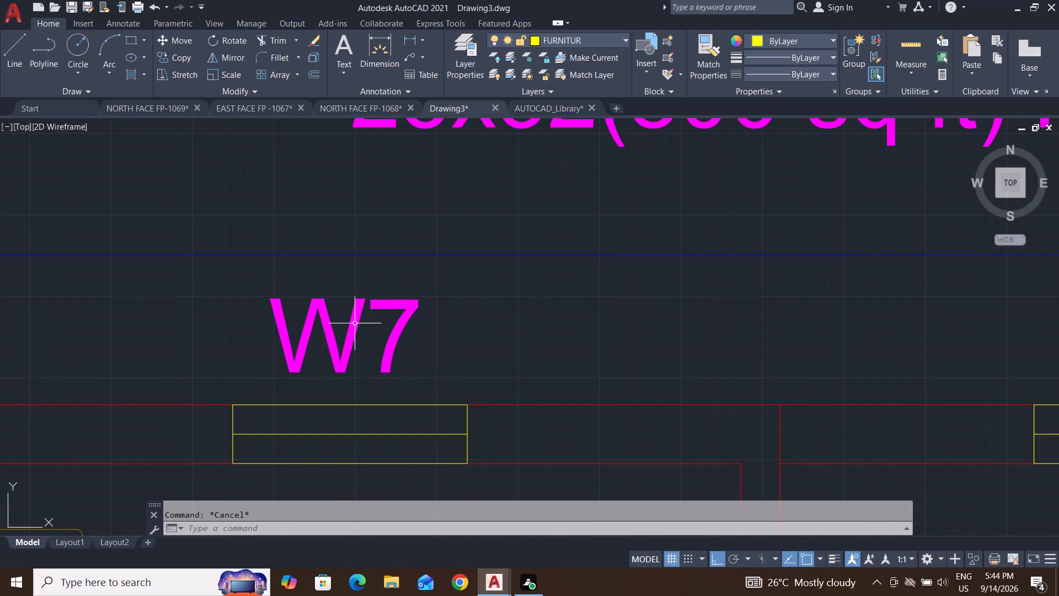
double_click(357, 323)
left_click(405, 343)
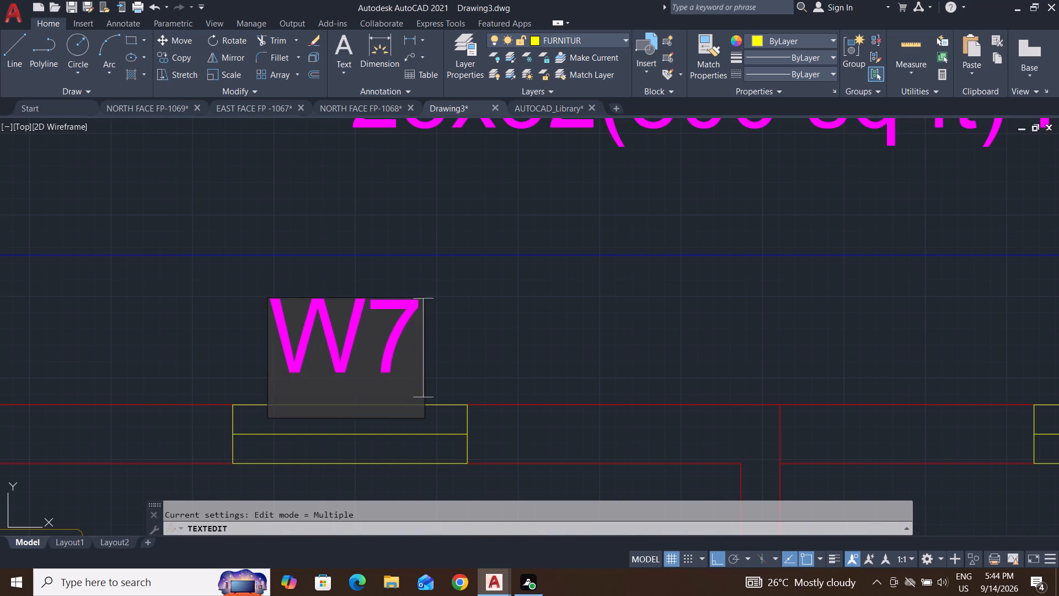
key("BackSpace")
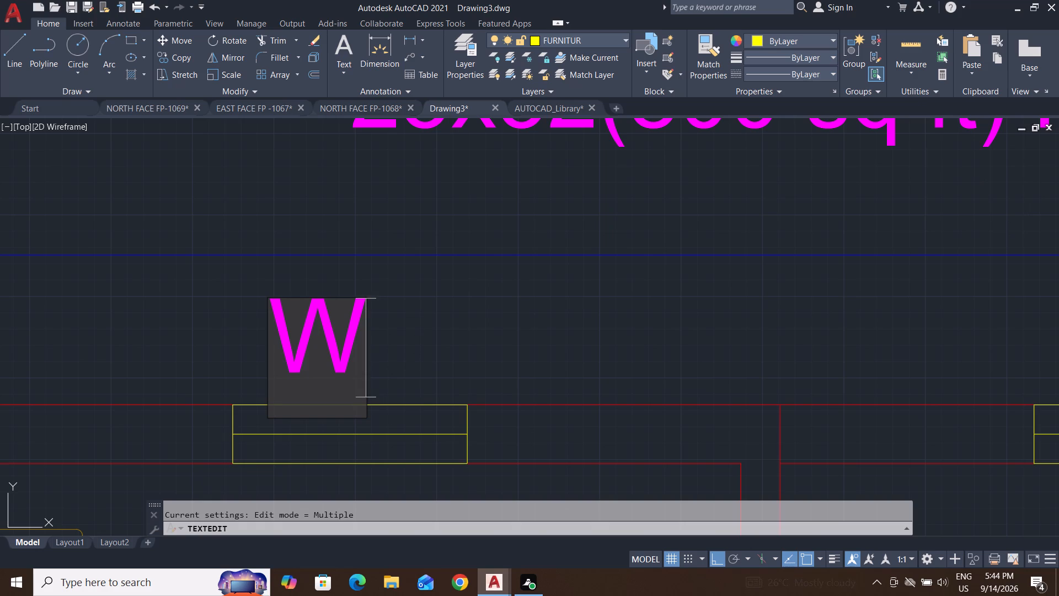
key("6")
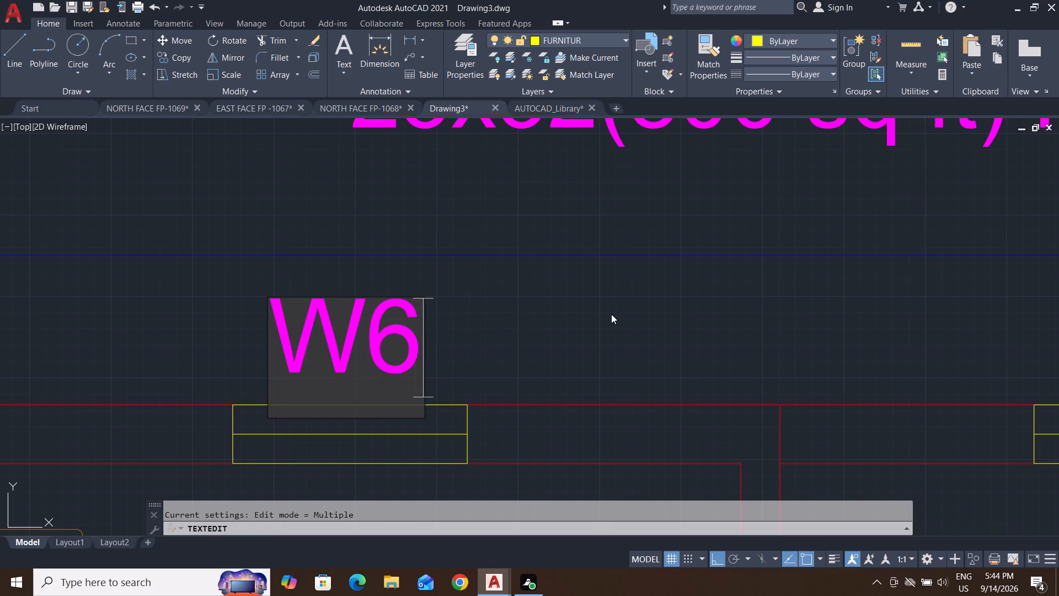
left_click(611, 314)
scroll(533, 368, "down", 4)
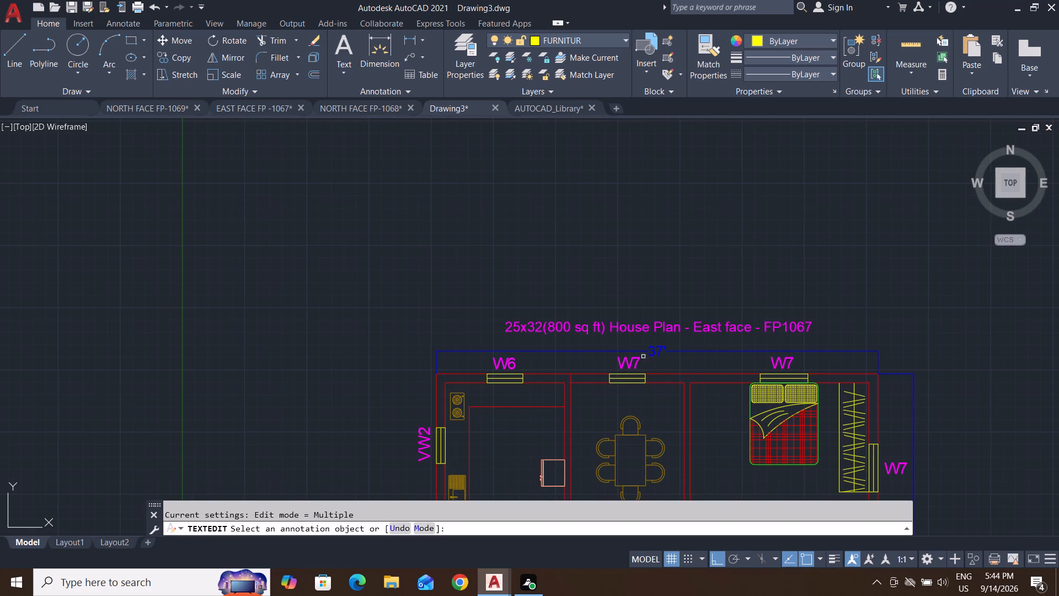
key("grave")
key("Escape")
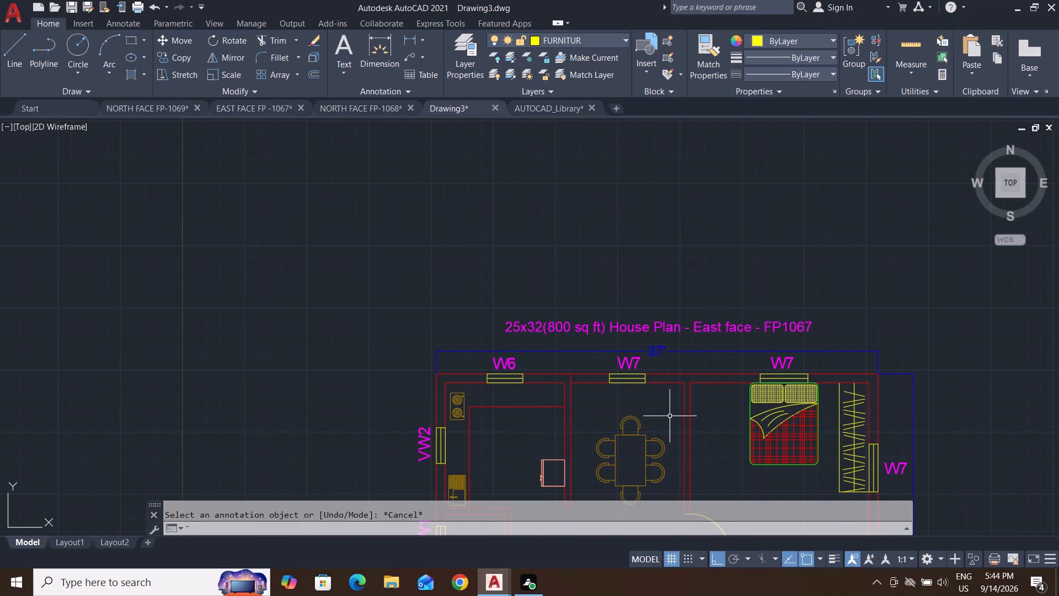
key("Escape")
key("Escape")
key("Escape")
key("Escape")
Change the label above the dining area's north wall window to W5.
scroll(688, 408, "up", 4)
scroll(544, 349, "down", 2)
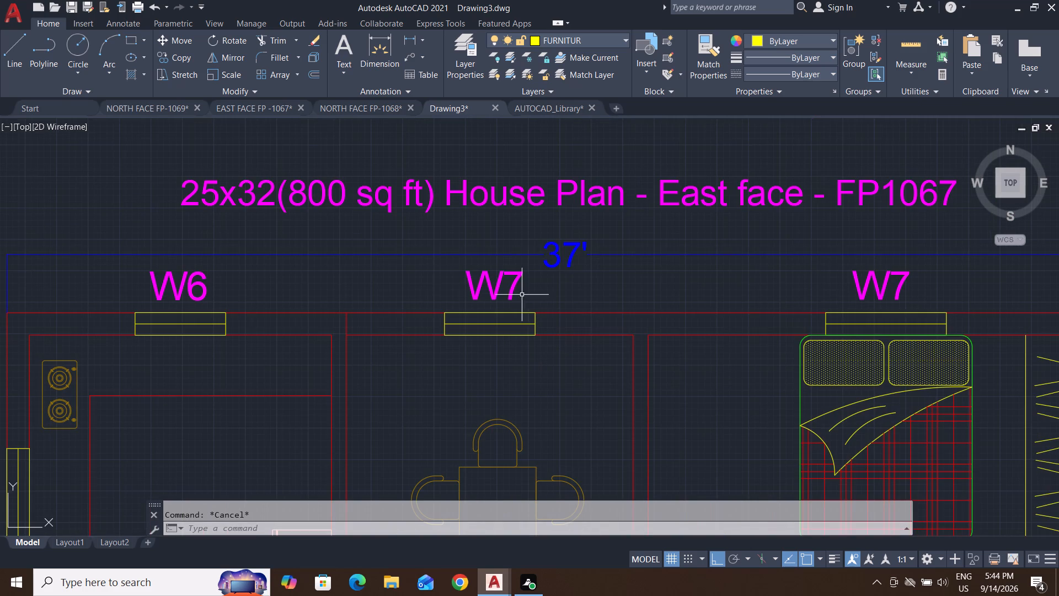
double_click(519, 272)
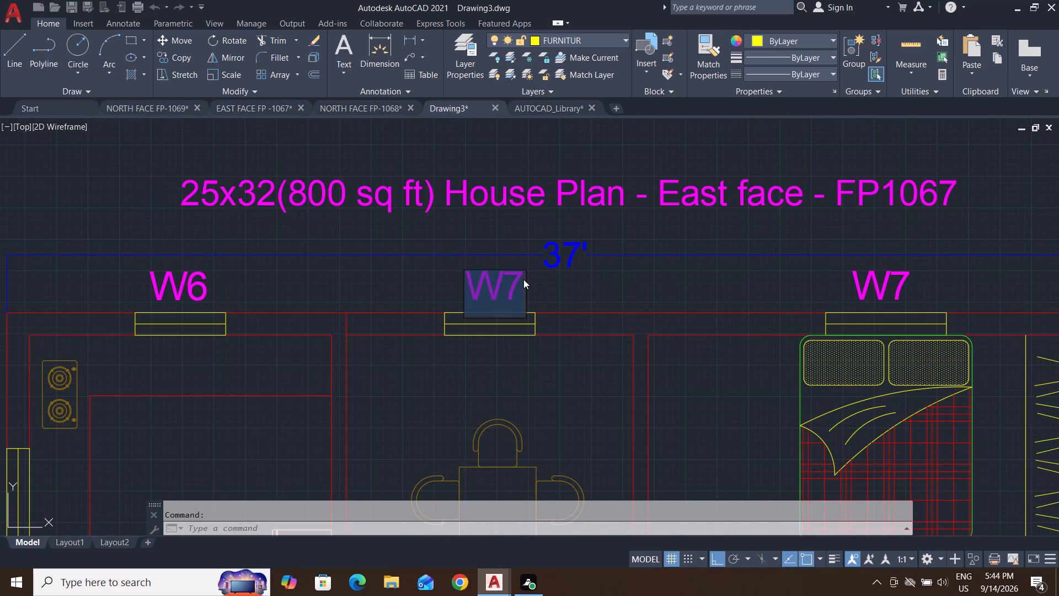
left_click(523, 279)
key("BackSpace")
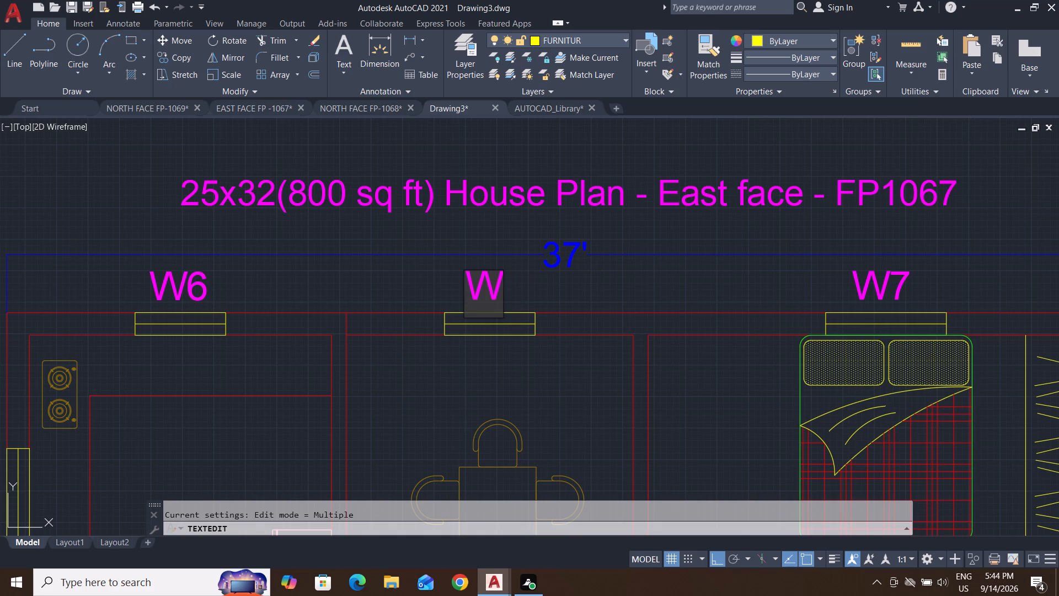
key("5")
key("Return")
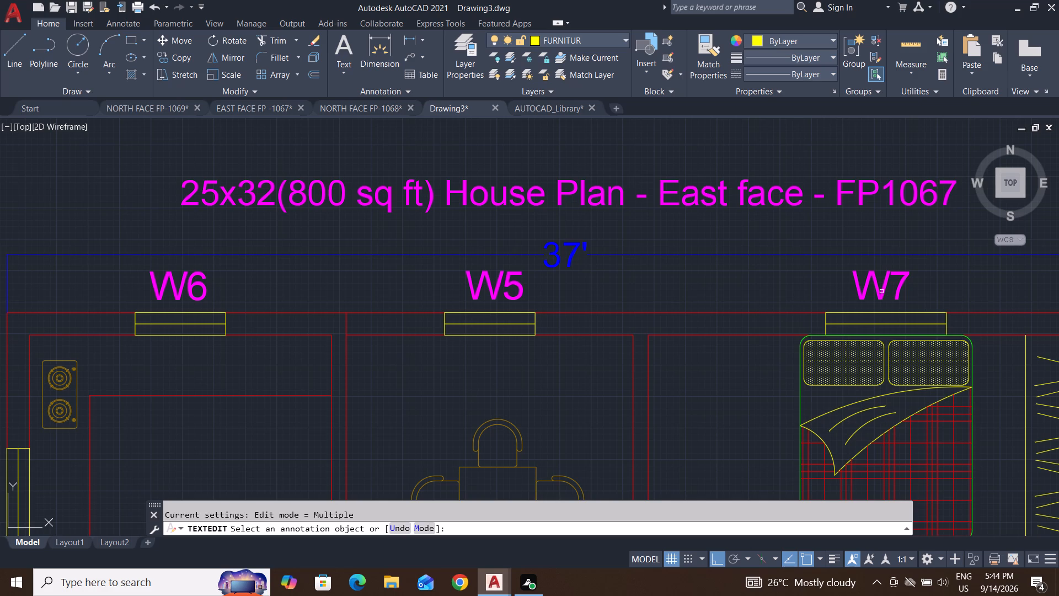
key("Escape")
key("Escape")
Change the label above the northeast bedroom's north wall window to W4.
double_click(891, 276)
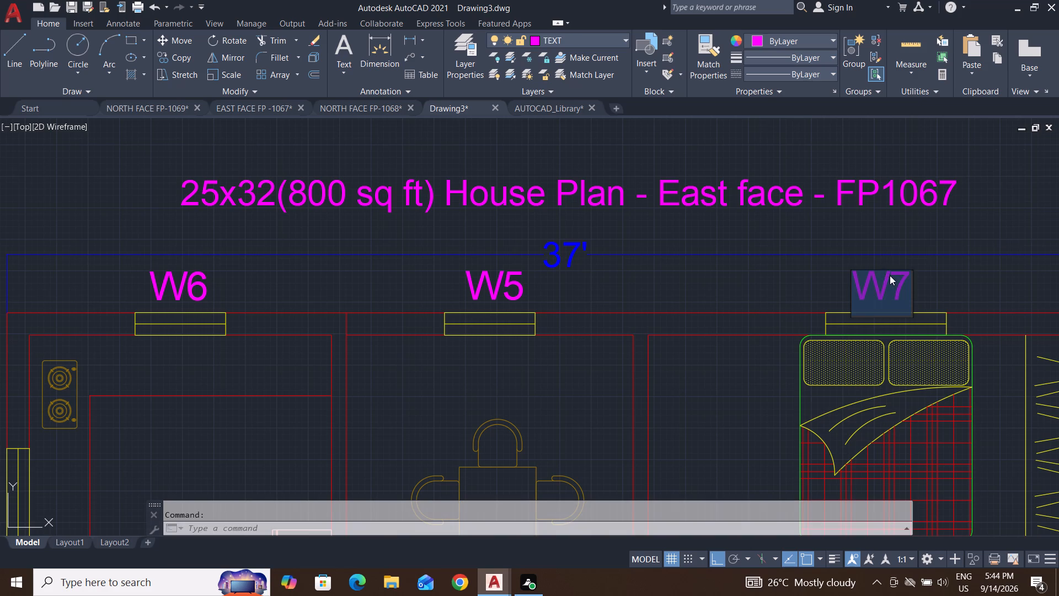
left_click(903, 289)
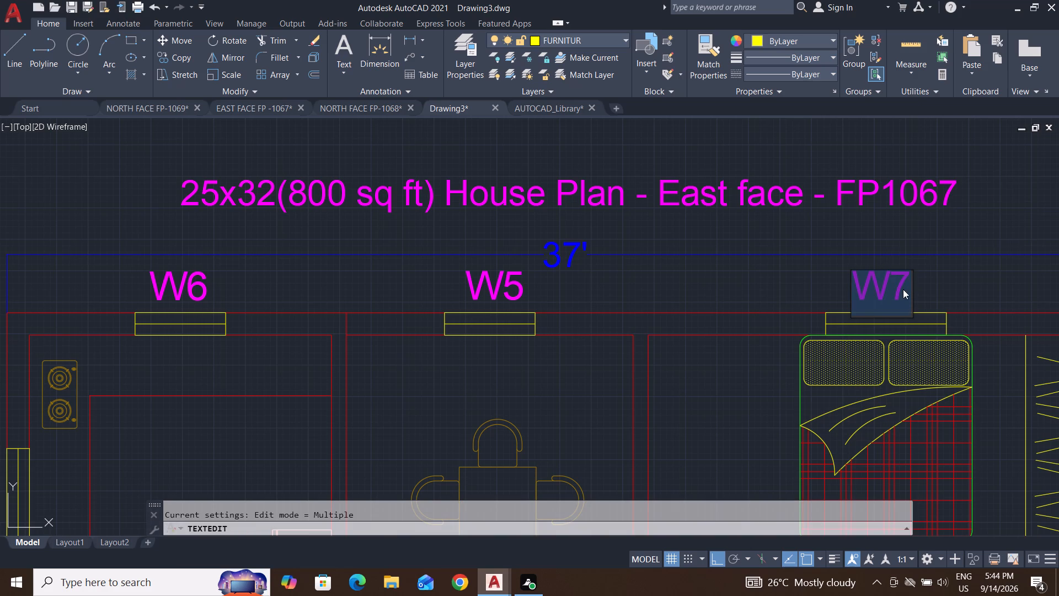
key("BackSpace")
key("4")
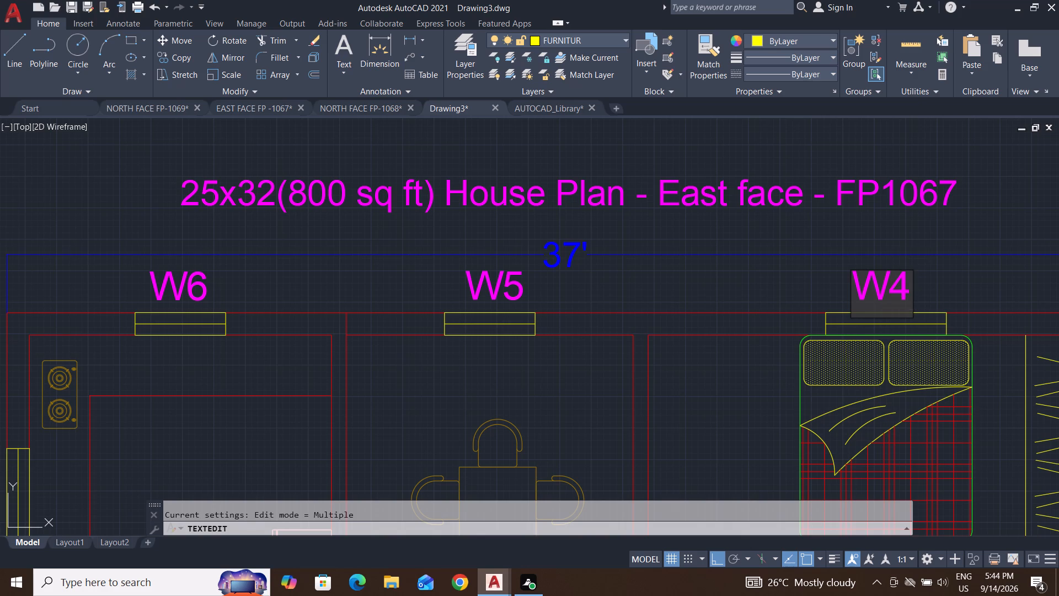
left_click(735, 259)
Change the label beside the northeast bedroom's east wall window, next to the wardrobe, to W3.
scroll(584, 430, "down", 4)
middle_click_drag(643, 462, 642, 446)
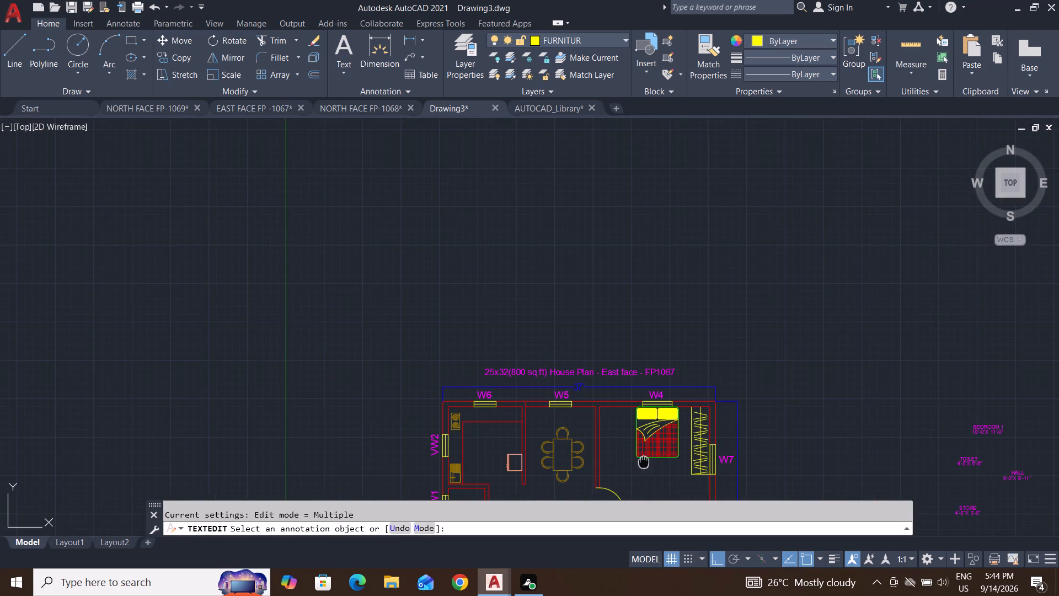
middle_click_drag(642, 446, 601, 305)
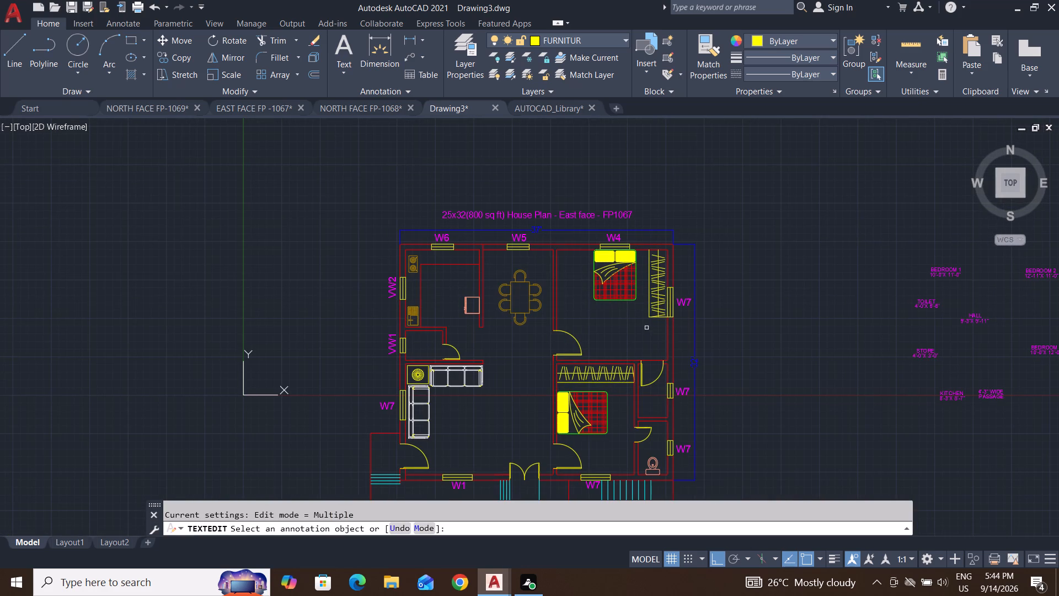
scroll(701, 354, "up", 2)
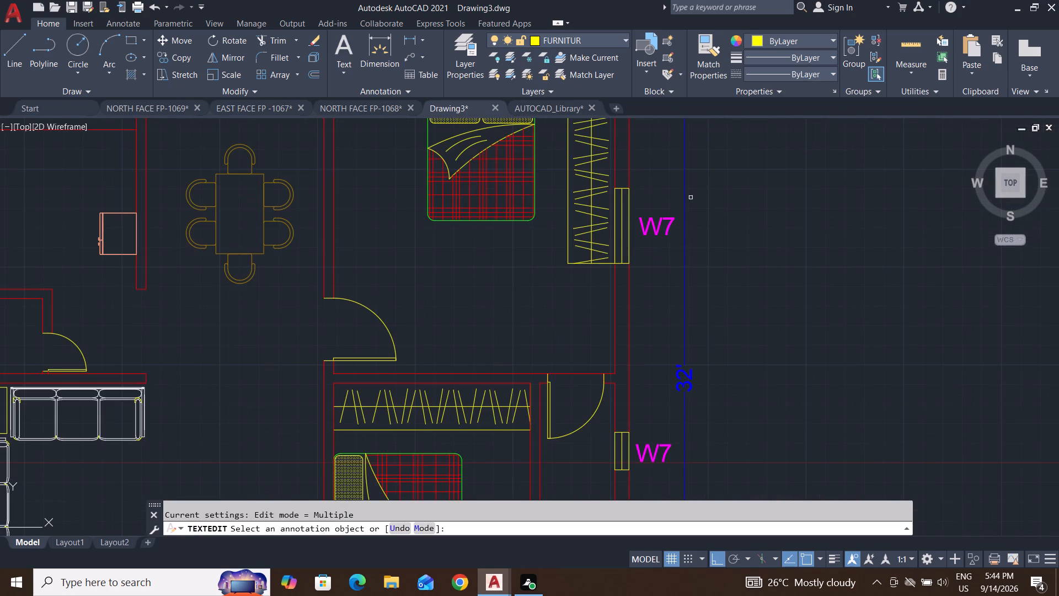
key("Escape")
key("Escape")
double_click(660, 222)
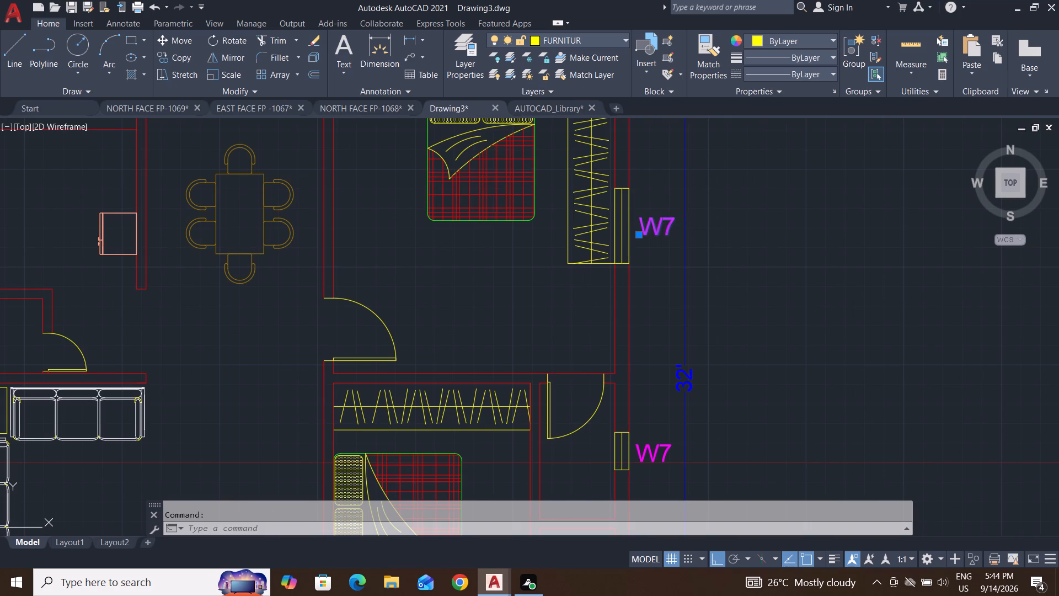
left_click(673, 232)
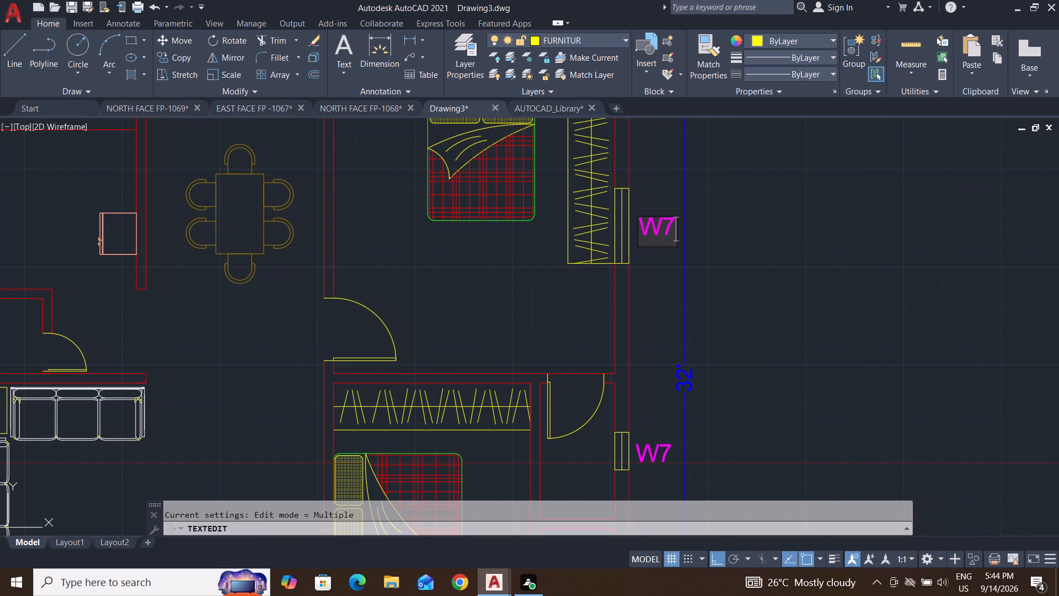
key("BackSpace")
key("3")
left_click(649, 295)
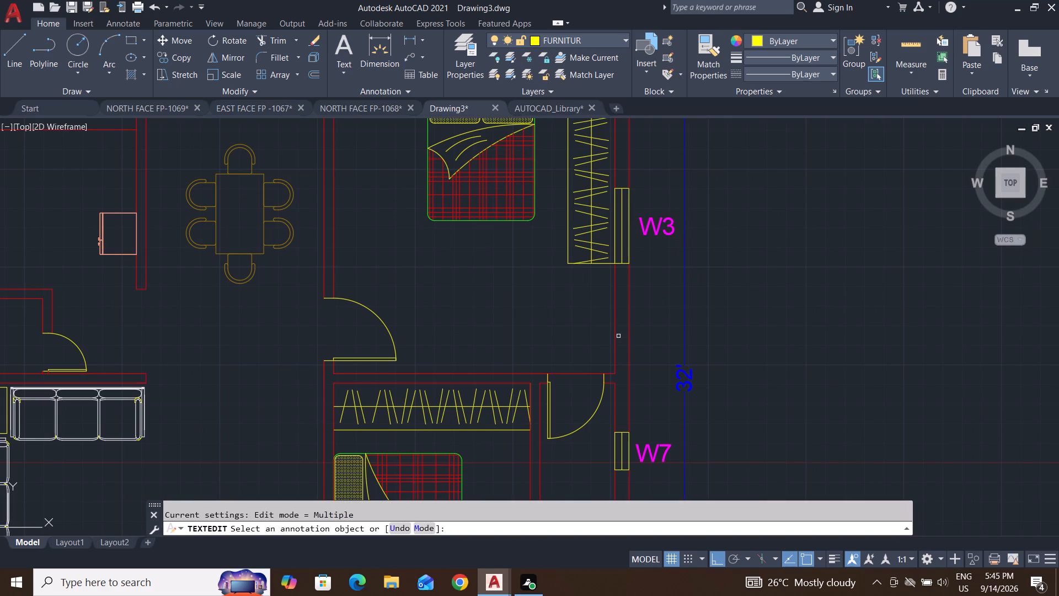
key("Escape")
key("Escape")
key("Escape")
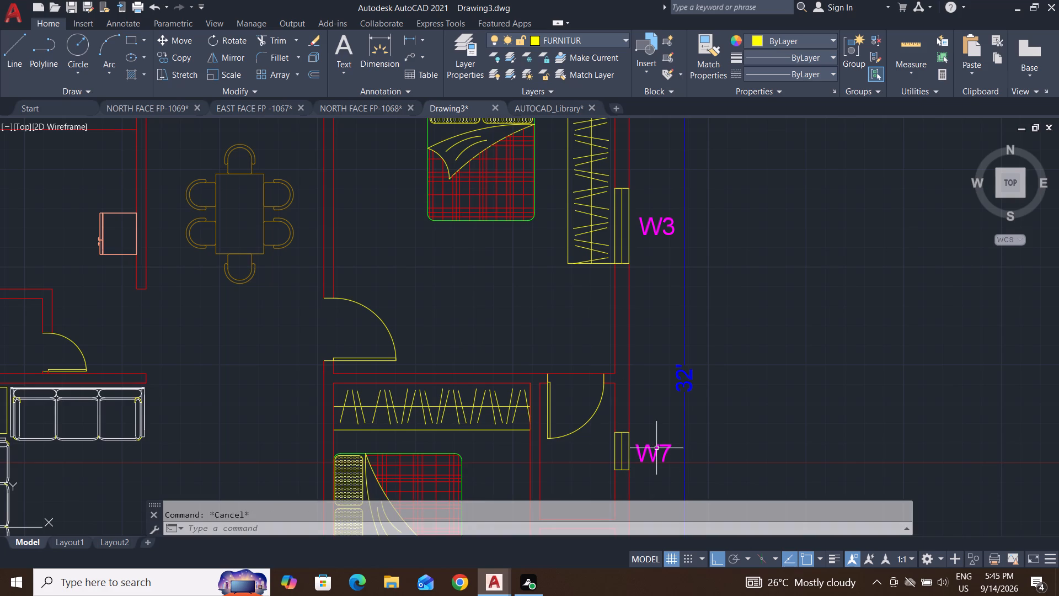
Change the window label beside the east wall window just south of the northeast bedroom to VW3.
double_click(656, 448)
left_click(640, 457)
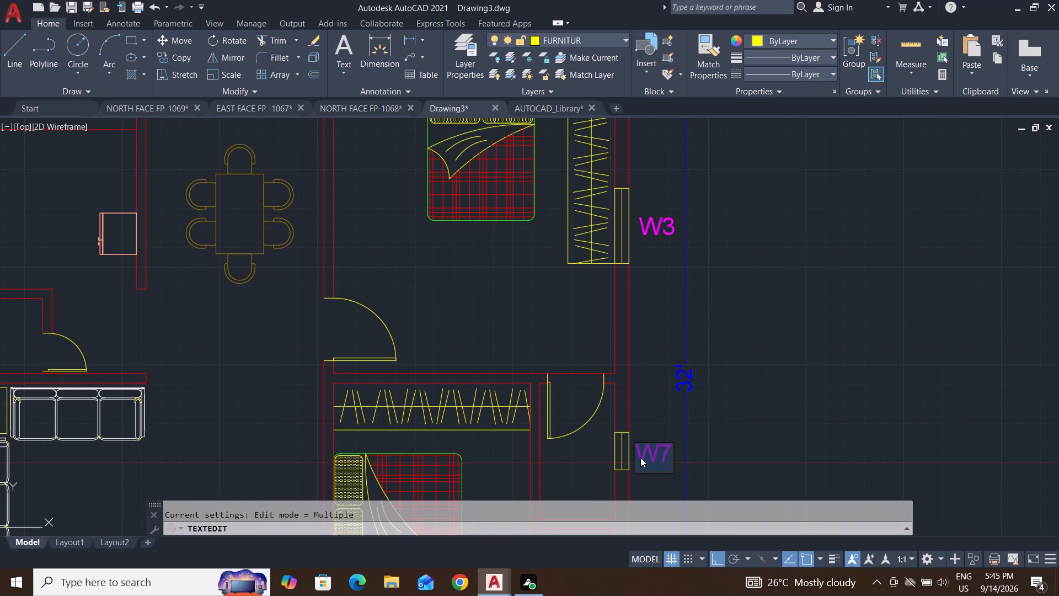
key("v")
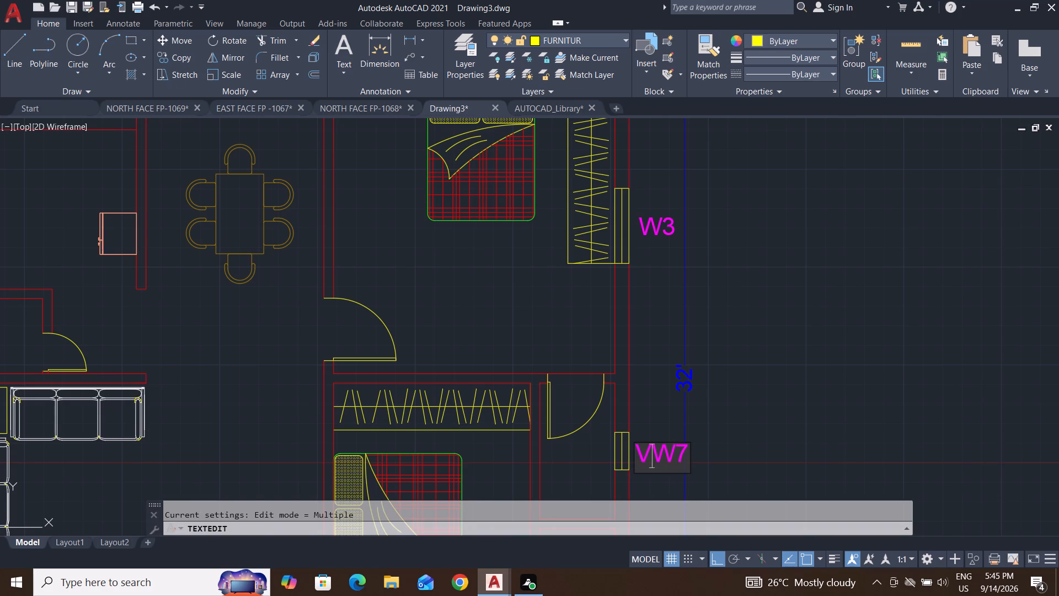
left_click(684, 461)
key("BackSpace")
key("3")
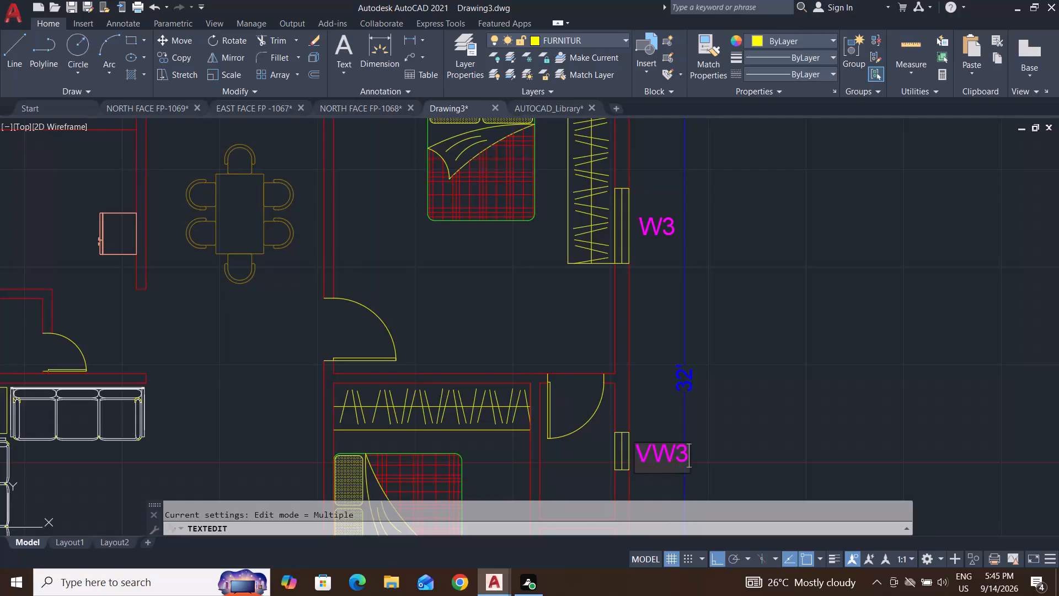
left_click(809, 424)
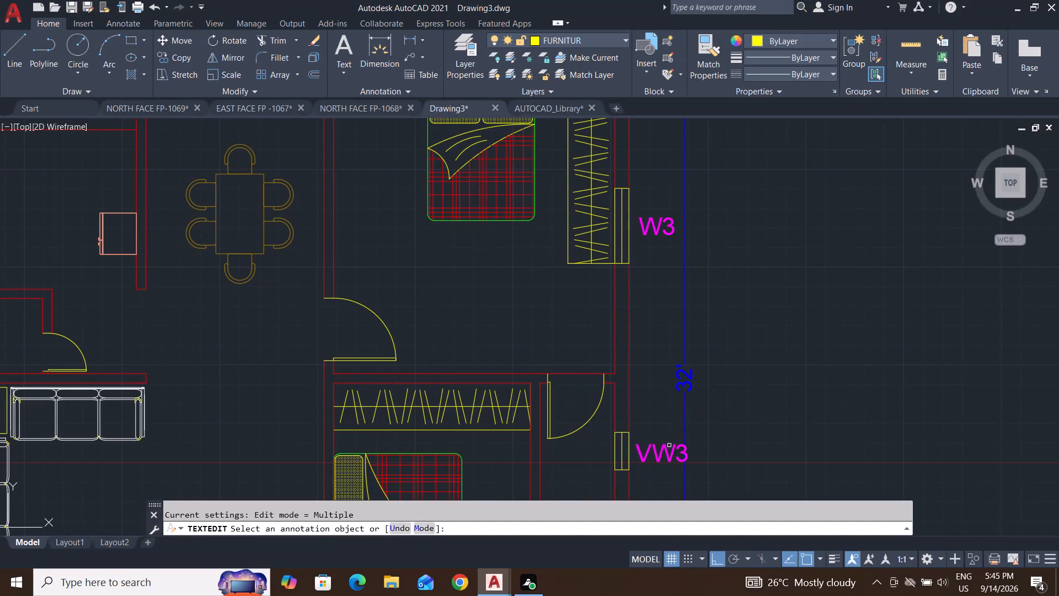
key("Escape")
key("Escape")
Rotate the VW3 label 90 degrees counterclockwise about its lower start point so it reads vertically.
left_click(667, 448)
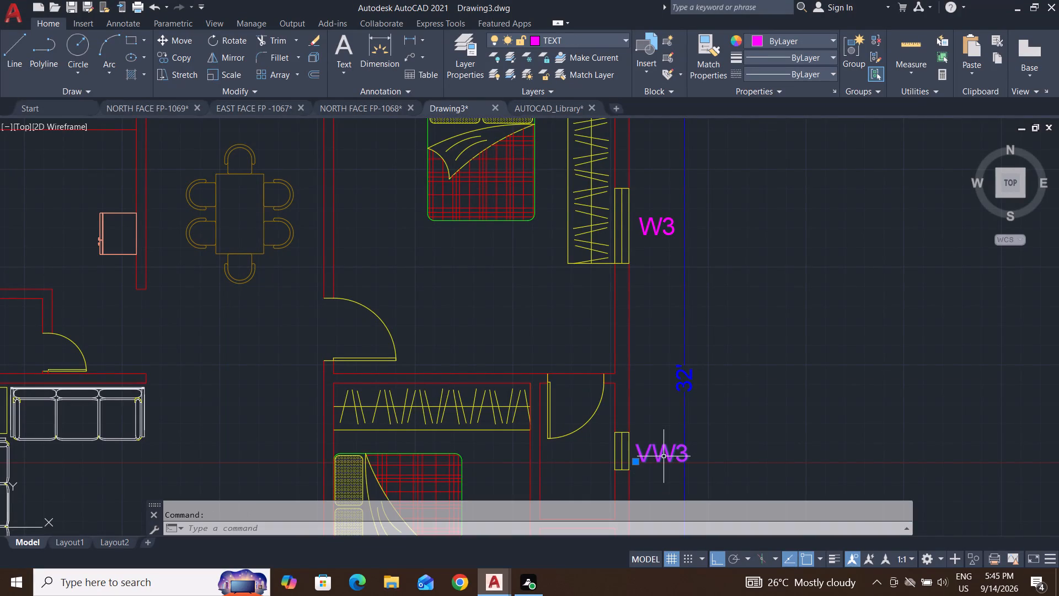
type("RO")
key("Return")
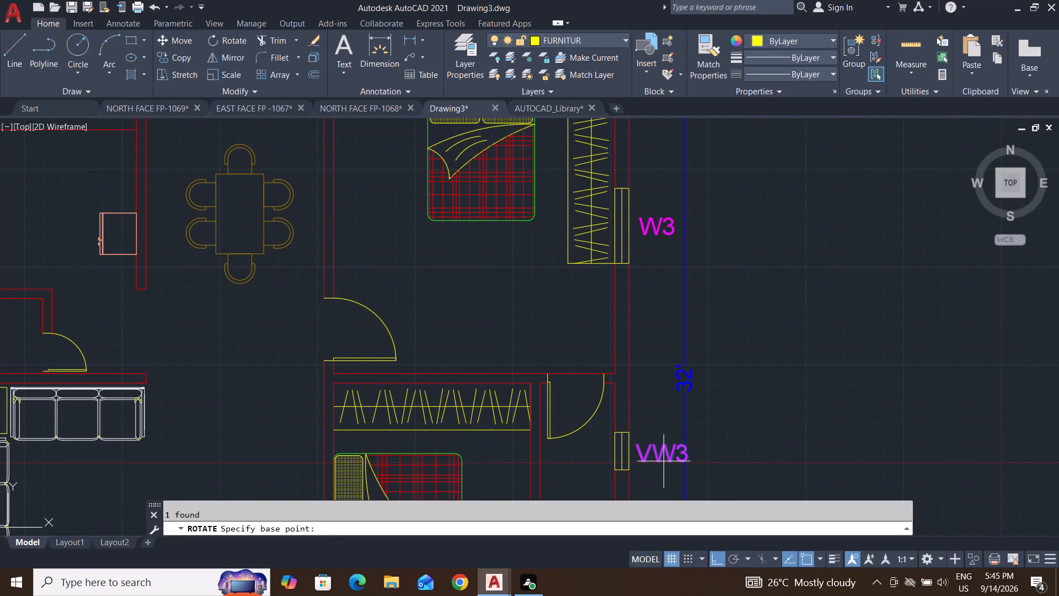
left_click(641, 461)
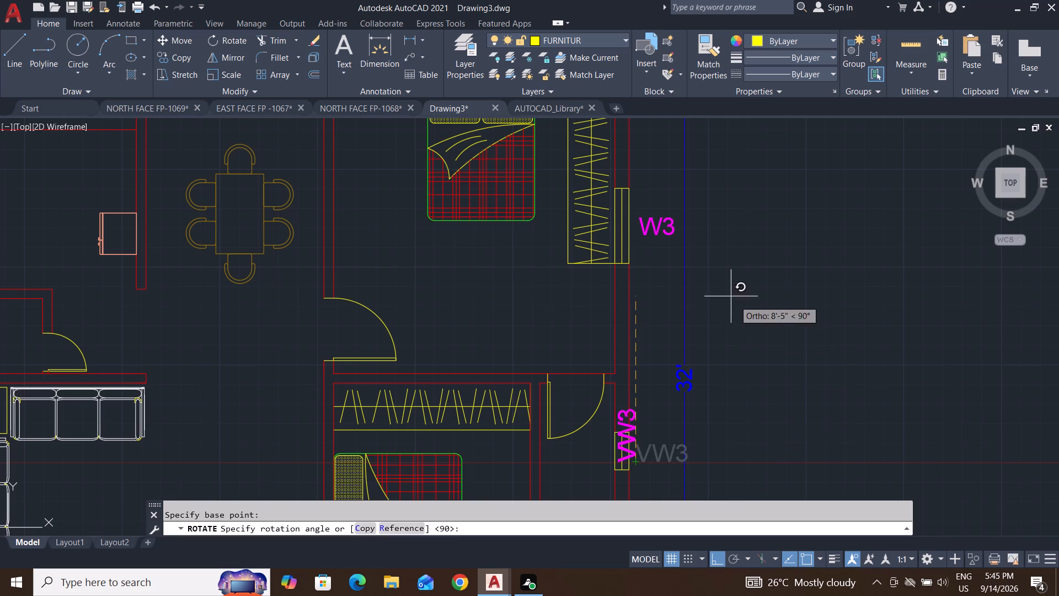
left_click(725, 290)
scroll(616, 441, "up", 4)
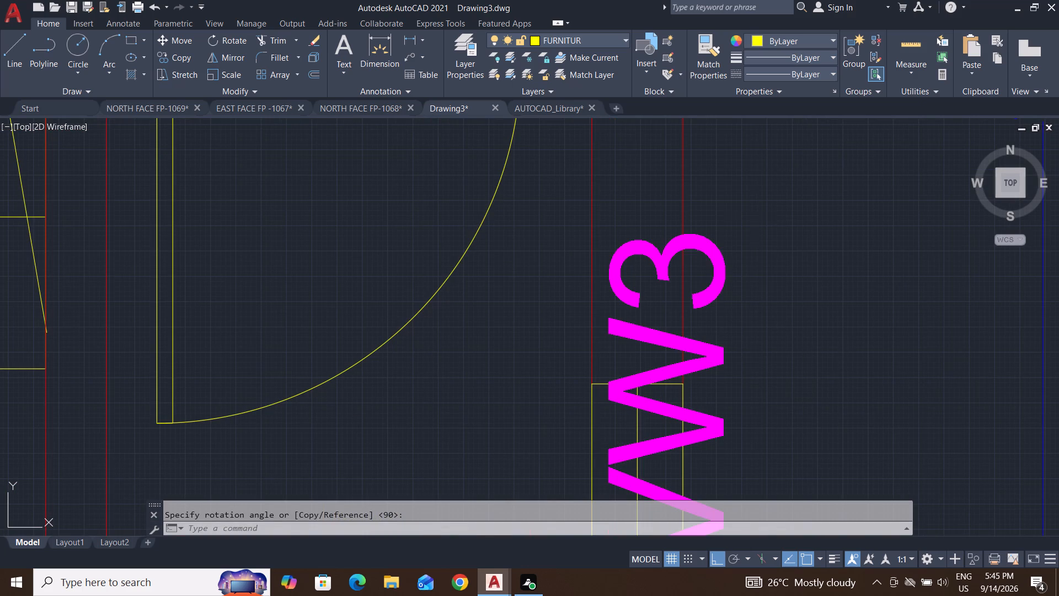
key("Escape")
key("Escape")
key("Escape")
Move the vertical VW3 label off the east wall to just outside its window.
left_click(756, 200)
left_click(692, 464)
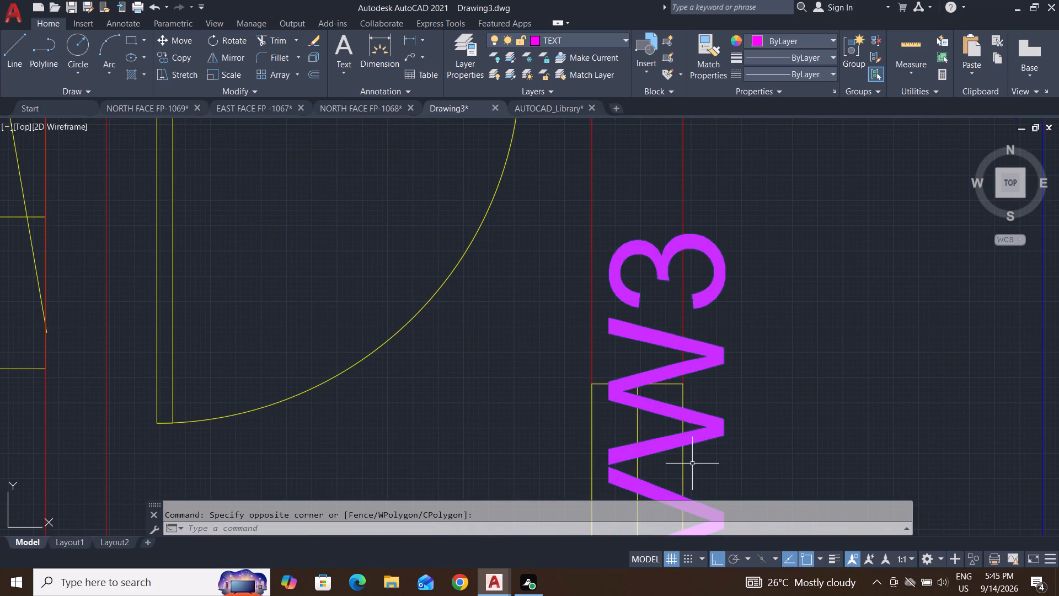
key("m")
key("Return")
left_click(720, 427)
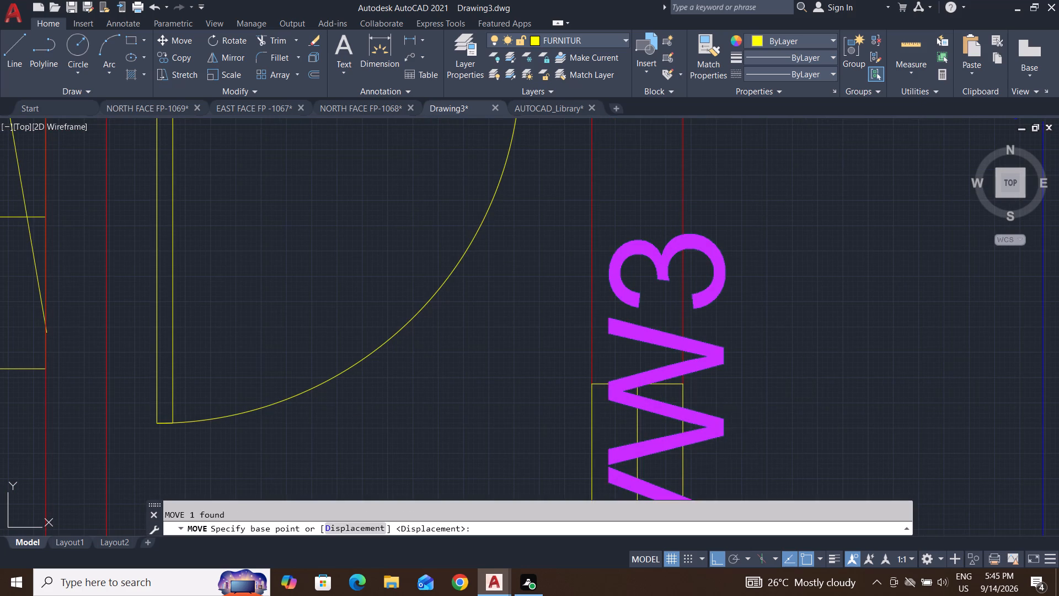
scroll(715, 419, "down", 4)
scroll(732, 432, "up", 3)
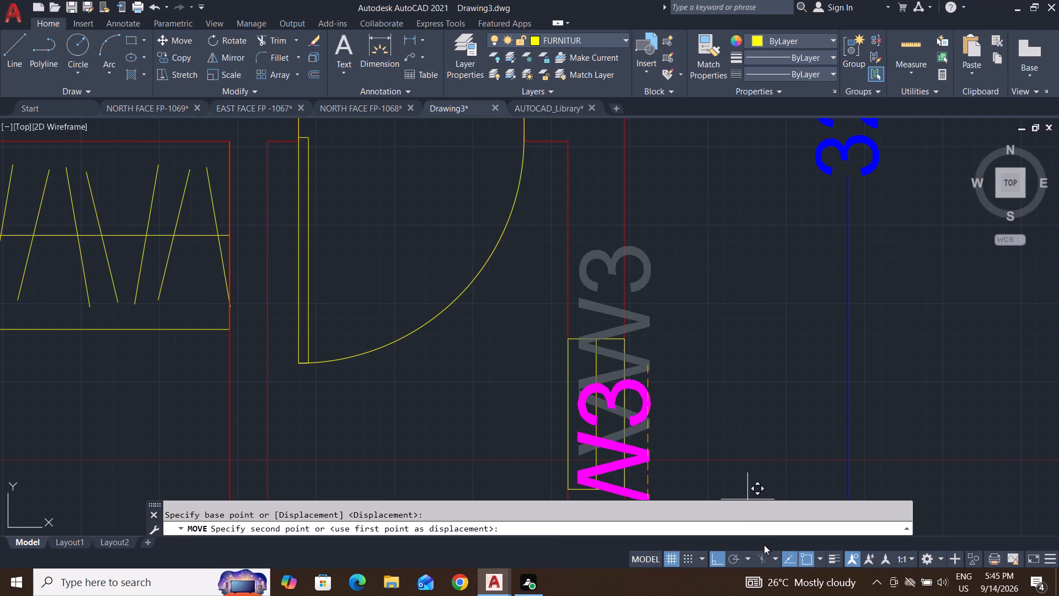
left_click(724, 558)
scroll(705, 342, "down", 1)
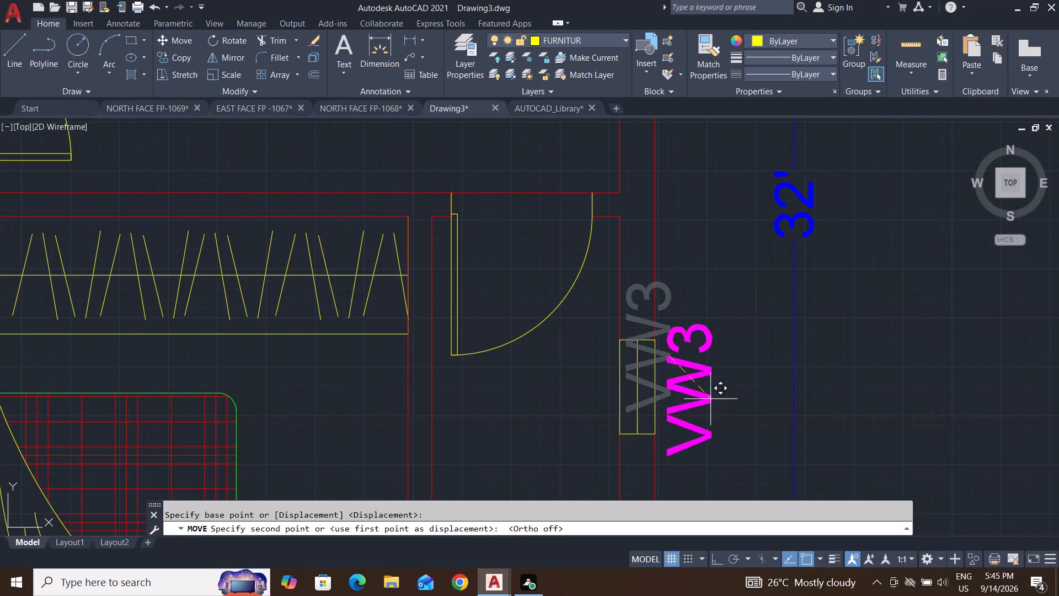
left_click(716, 394)
Delete the W7 label beside the toilet's east wall window.
scroll(716, 394, "down", 5)
middle_click_drag(716, 394, 718, 353)
scroll(719, 423, "up", 3)
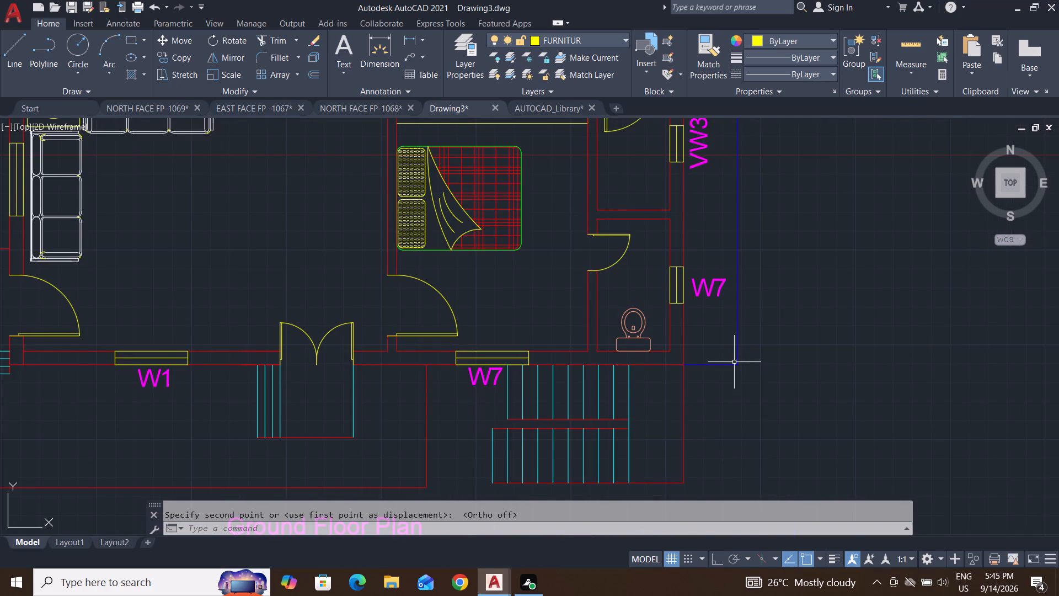
scroll(736, 319, "up", 2)
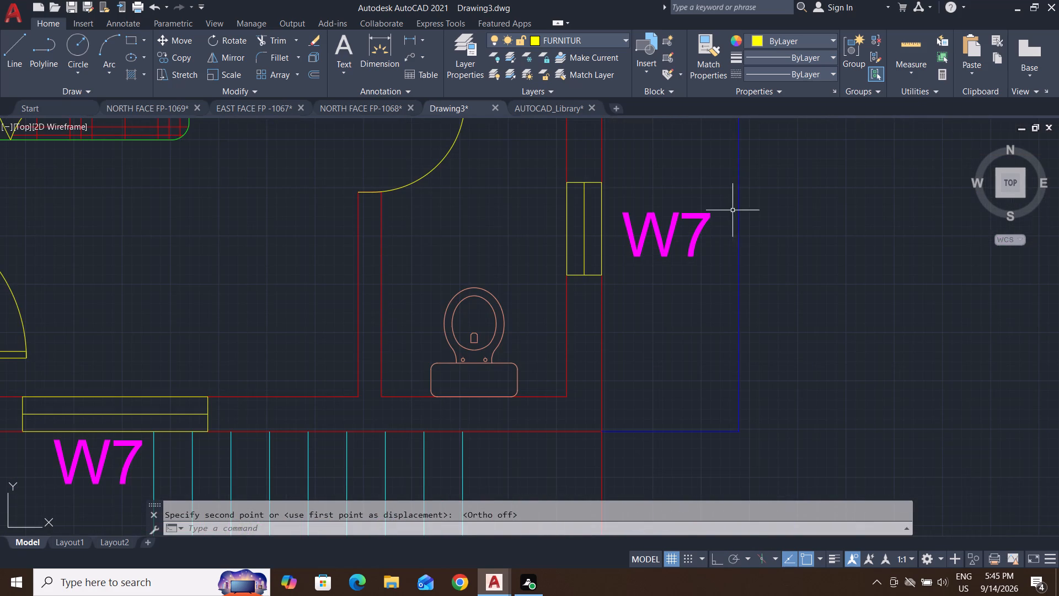
left_click(733, 180)
left_click(612, 312)
key("Delete")
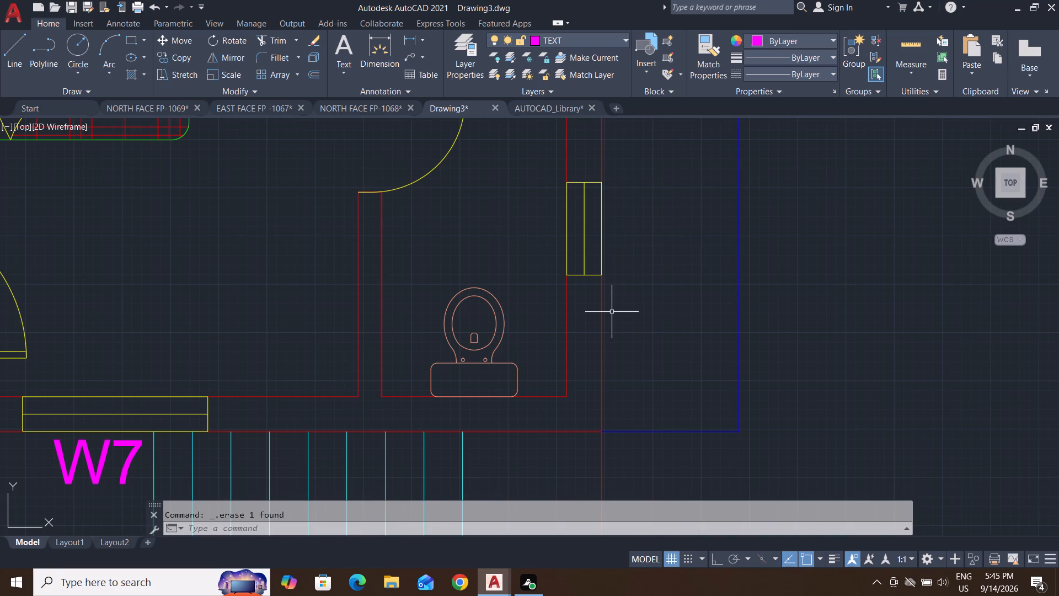
Copy the vertical VW3 label down to just outside the toilet's east wall window.
scroll(613, 356, "down", 3)
scroll(623, 238, "up", 3)
left_click(633, 164)
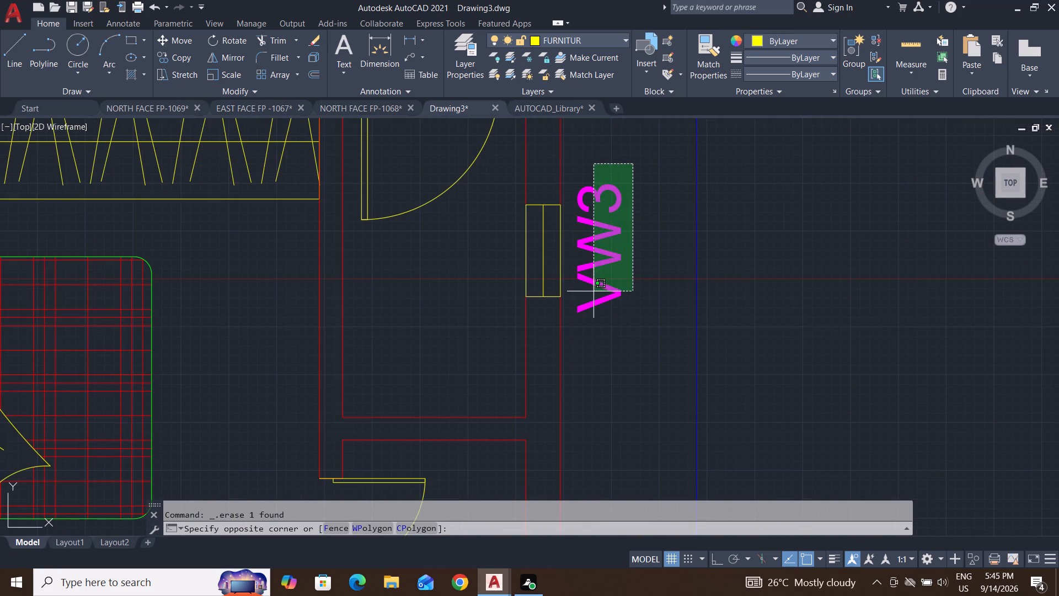
left_click(568, 362)
type("CO")
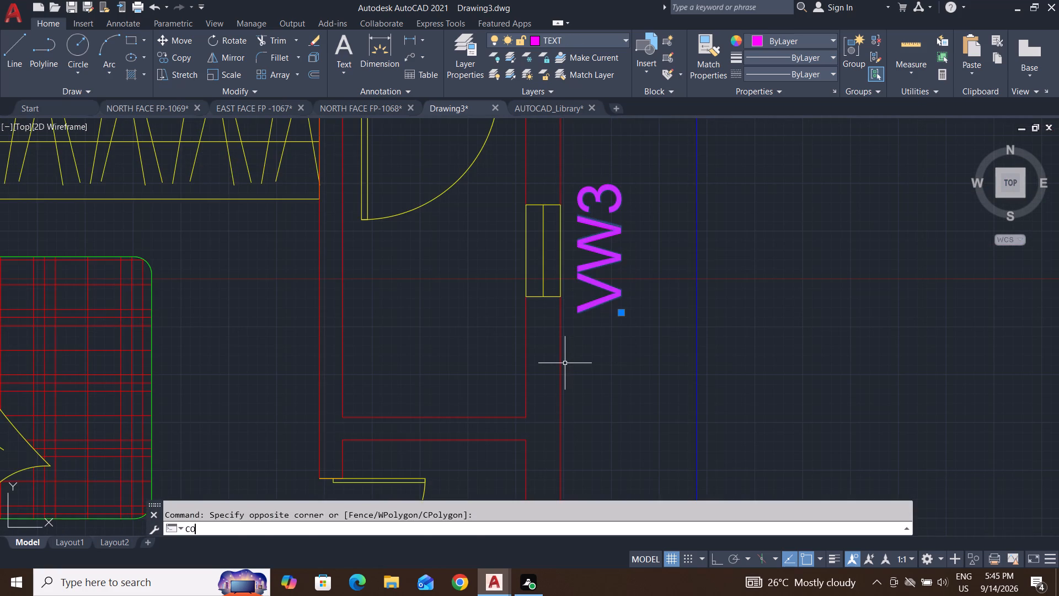
key("Return")
left_click(577, 316)
scroll(577, 316, "down", 2)
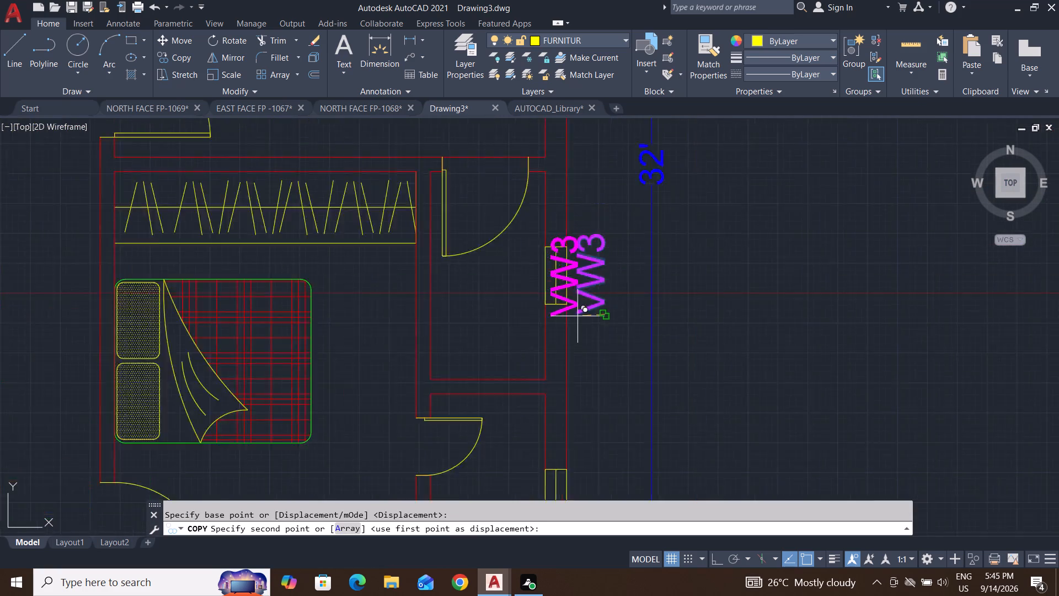
scroll(577, 316, "down", 2)
scroll(586, 376, "up", 4)
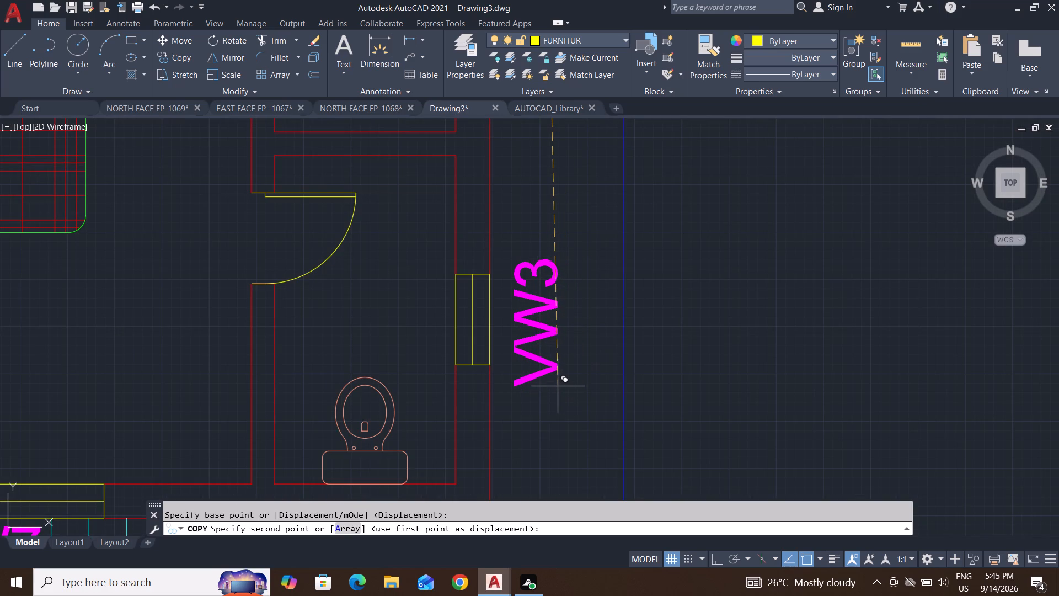
left_click(554, 380)
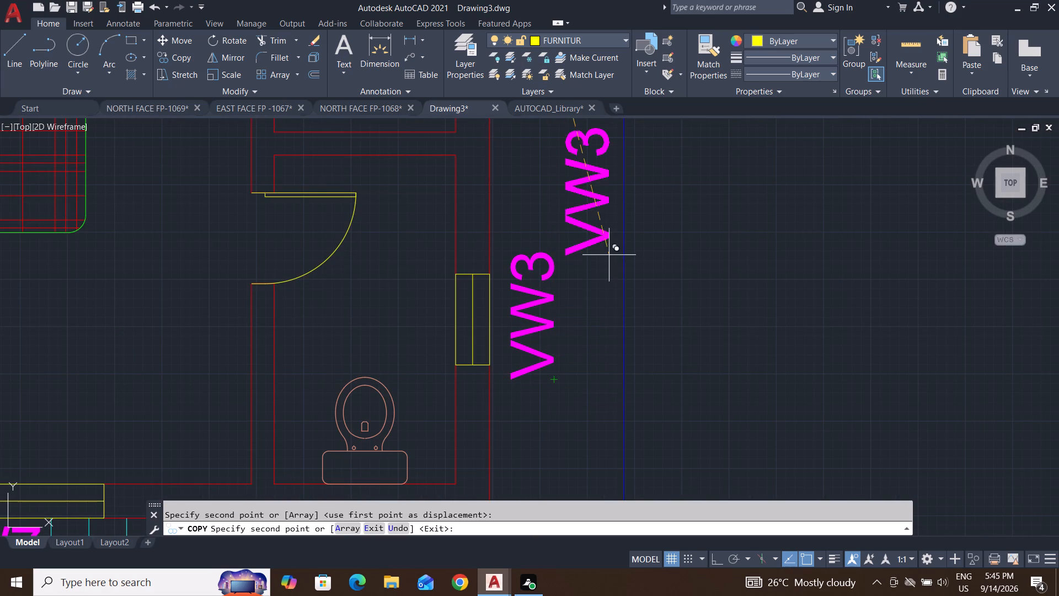
key("Escape")
key("Escape")
key("Escape")
Change the copied label beside the toilet's east wall window to VW4.
double_click(550, 271)
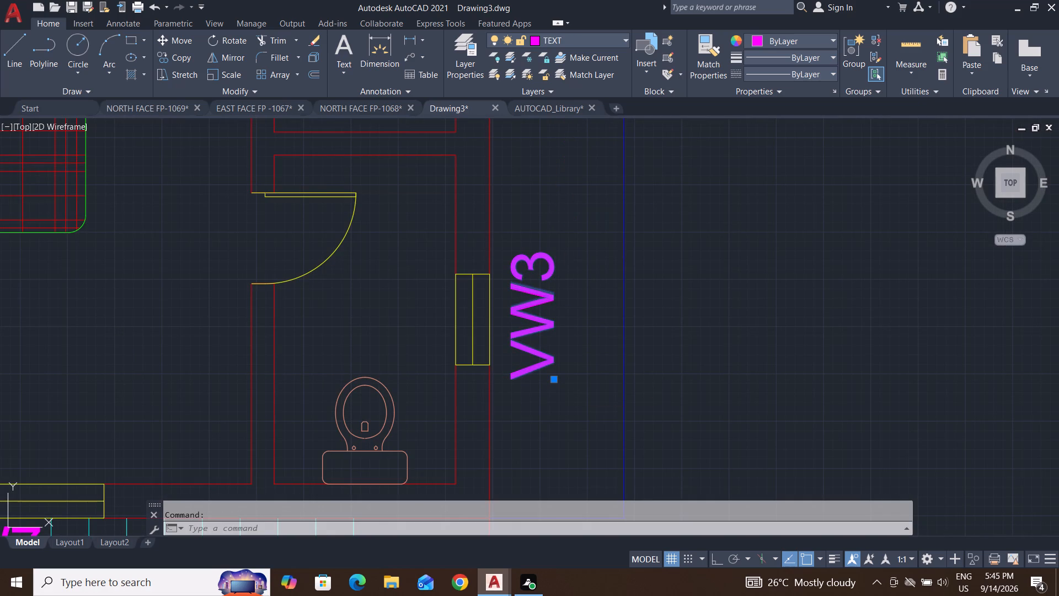
left_click(681, 383)
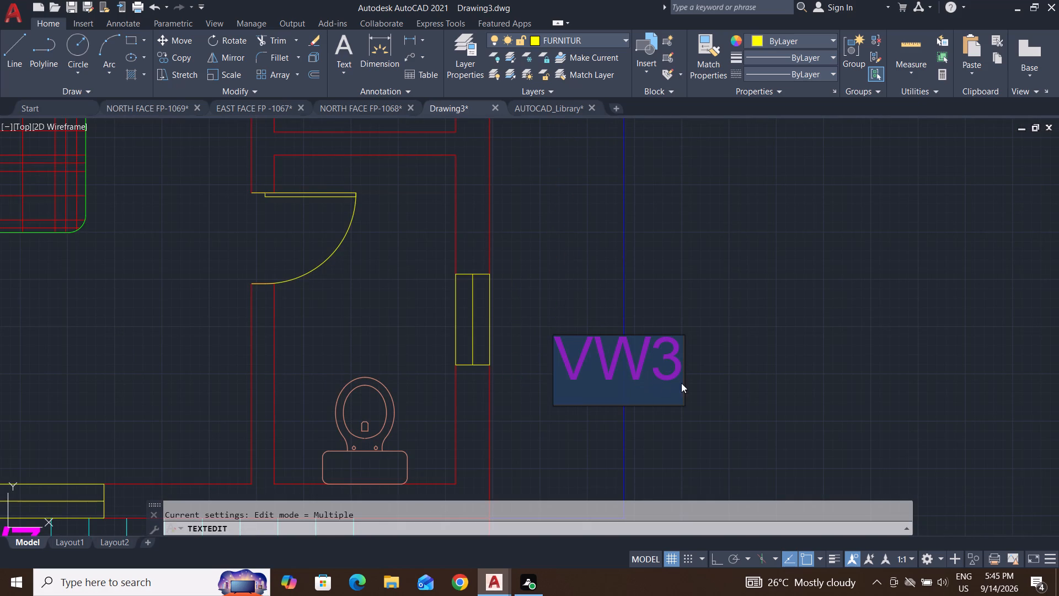
key("BackSpace")
key("4")
key("Return")
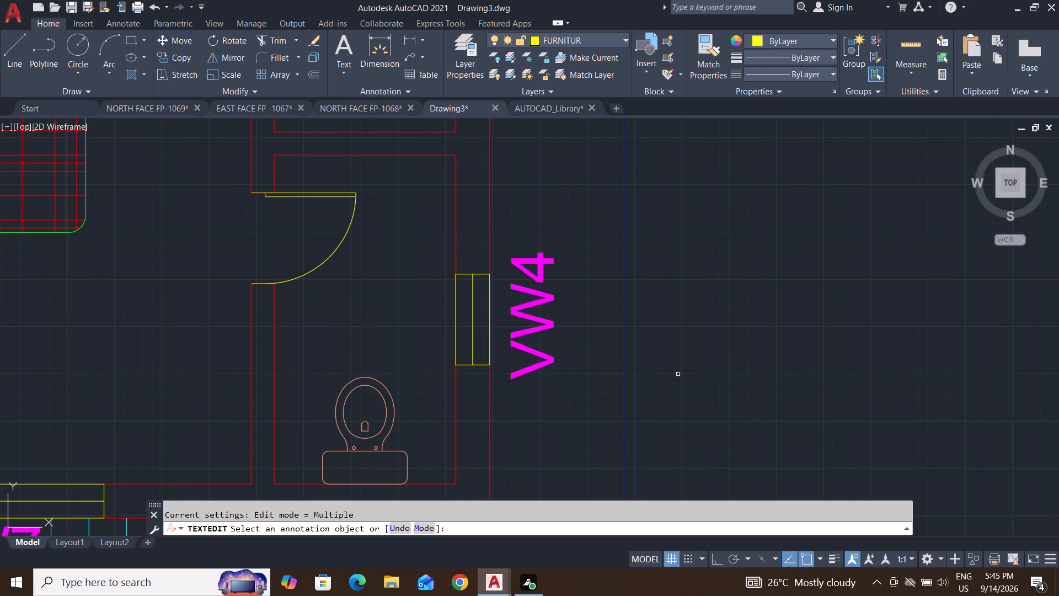
Review the window labels around all sides of the ground floor plan for numbering that still needs changing.
scroll(574, 364, "down", 3)
middle_click_drag(574, 364, 583, 337)
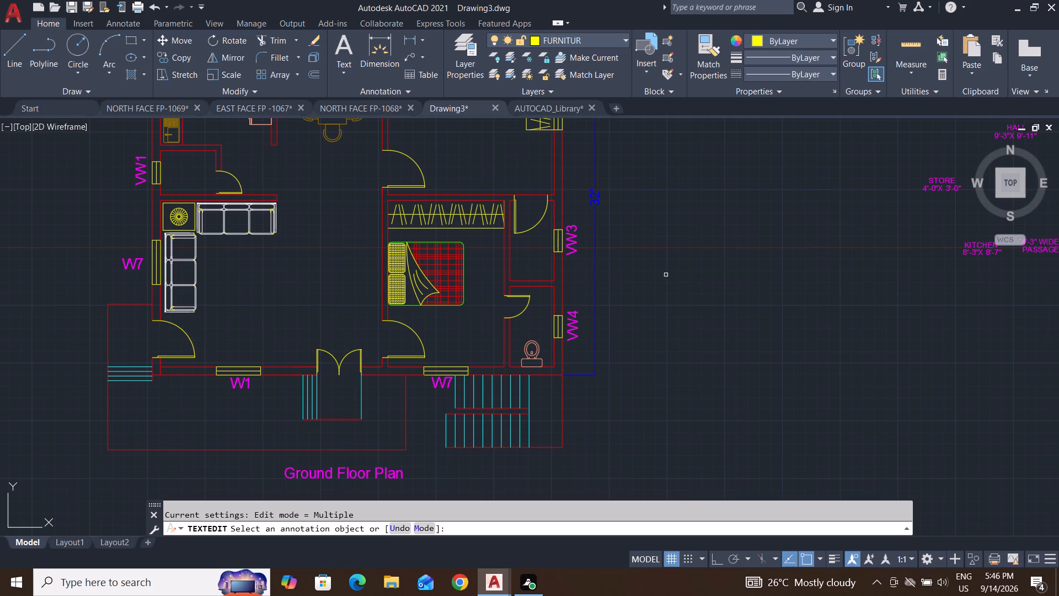
middle_click_drag(692, 265, 693, 436)
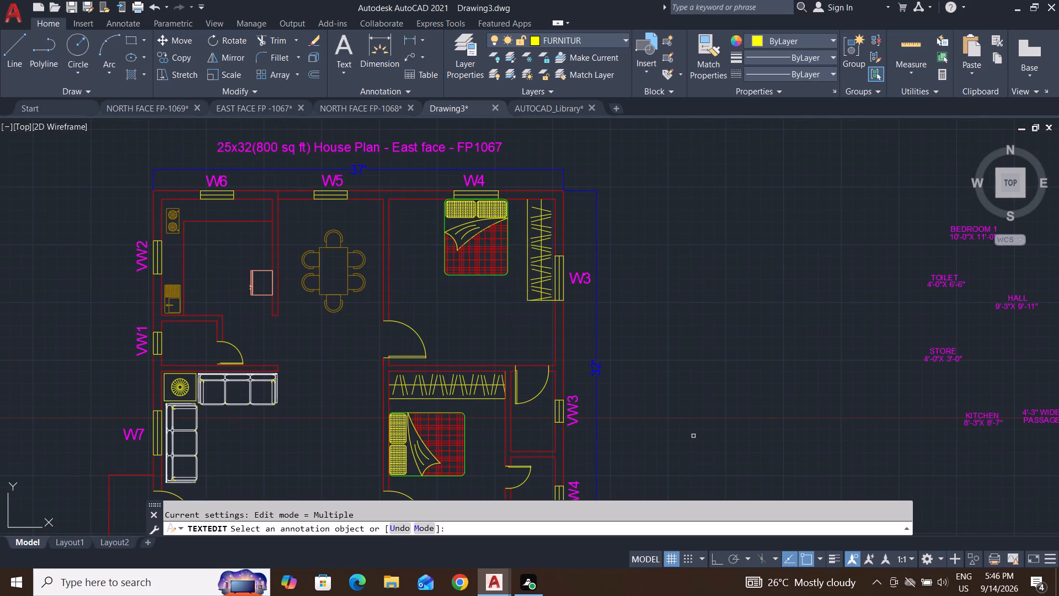
middle_click_drag(446, 328, 621, 371)
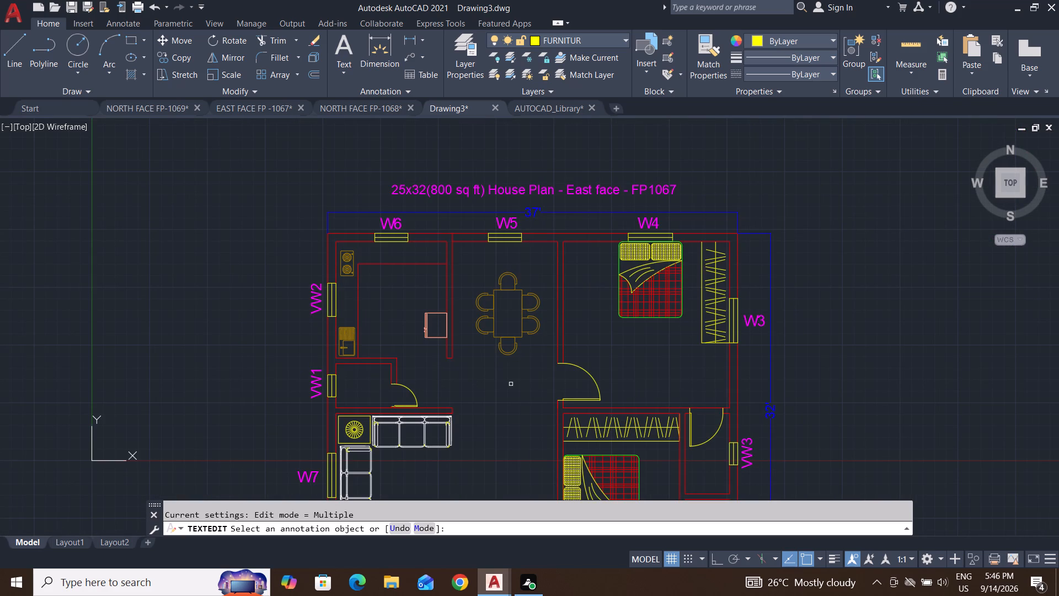
middle_click_drag(452, 380, 548, 337)
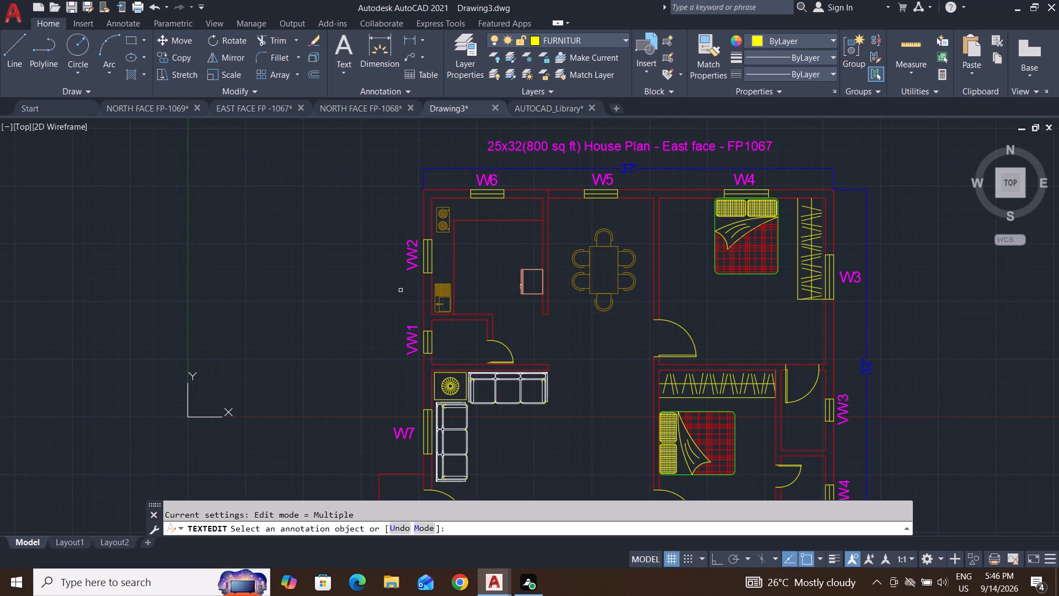
middle_click_drag(429, 318, 473, 248)
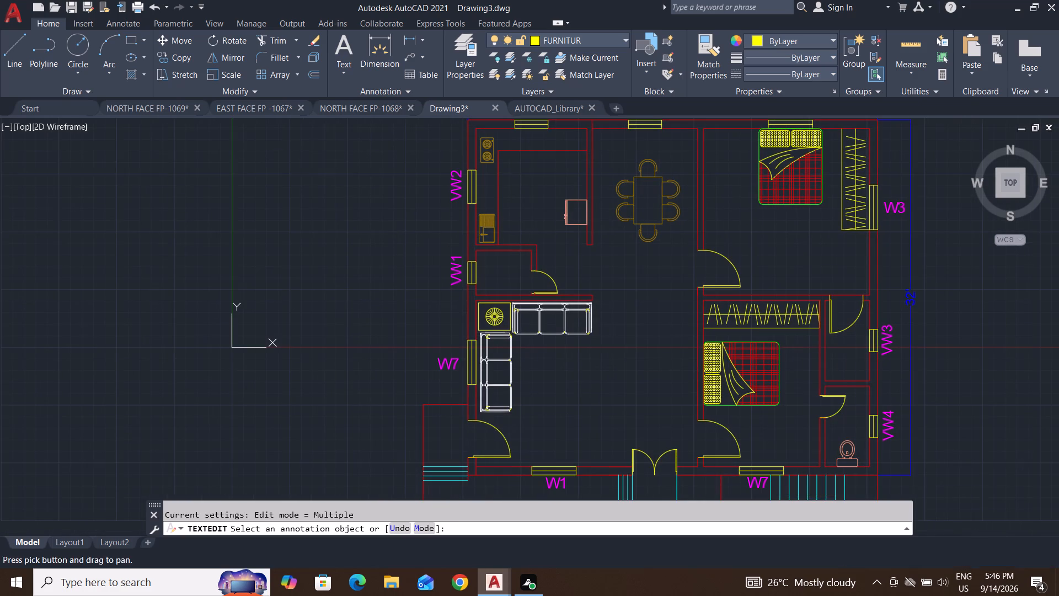
middle_click_drag(446, 350, 488, 264)
middle_click_drag(470, 400, 494, 305)
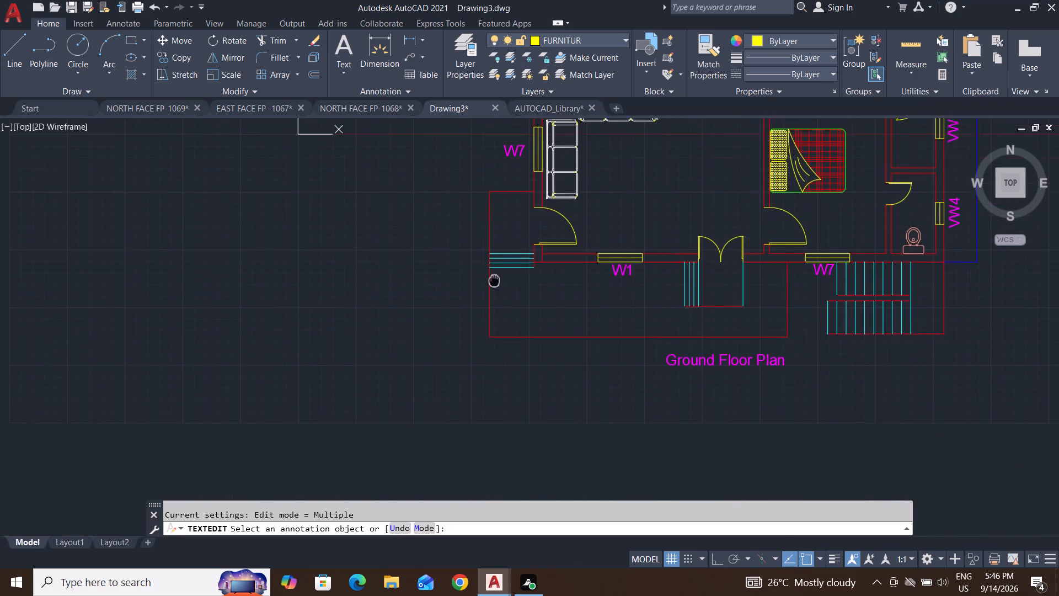
middle_click_drag(494, 305, 479, 348)
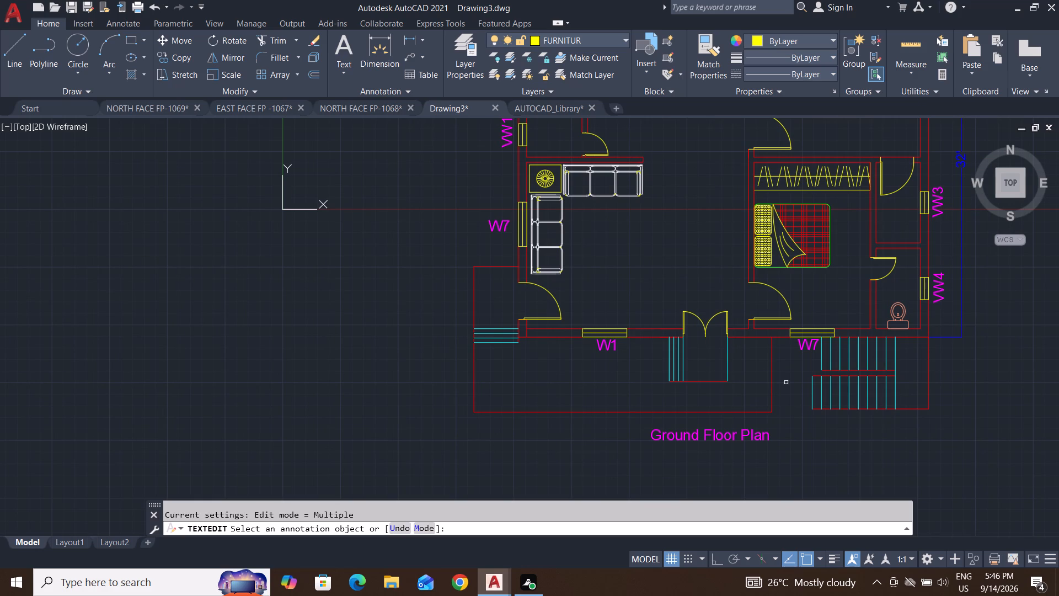
key("Escape")
key("Escape")
Change the W7 label below the south wall window beside the staircase to W2.
scroll(823, 341, "up", 3)
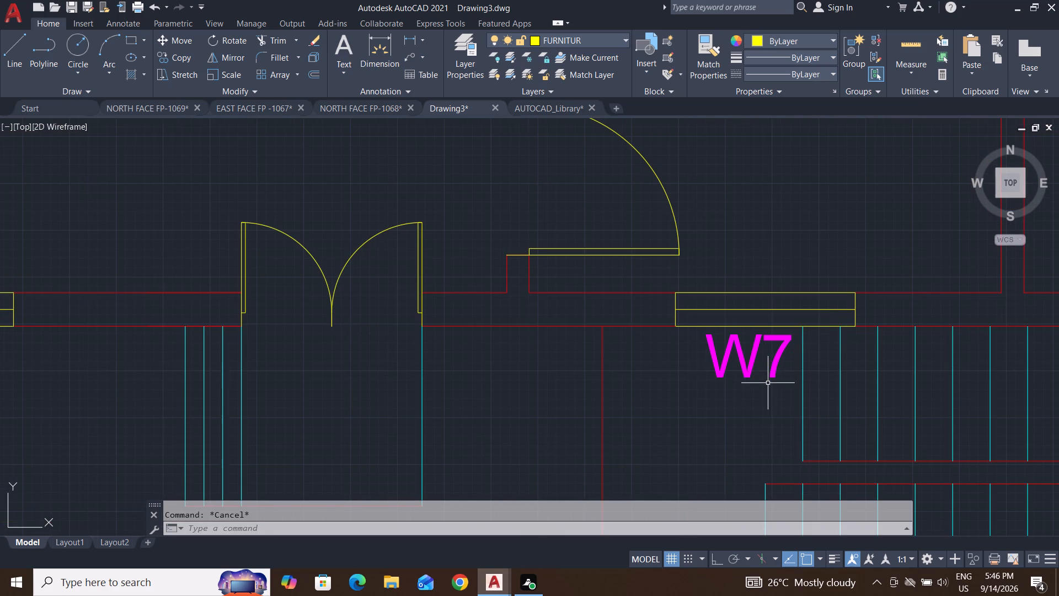
double_click(748, 370)
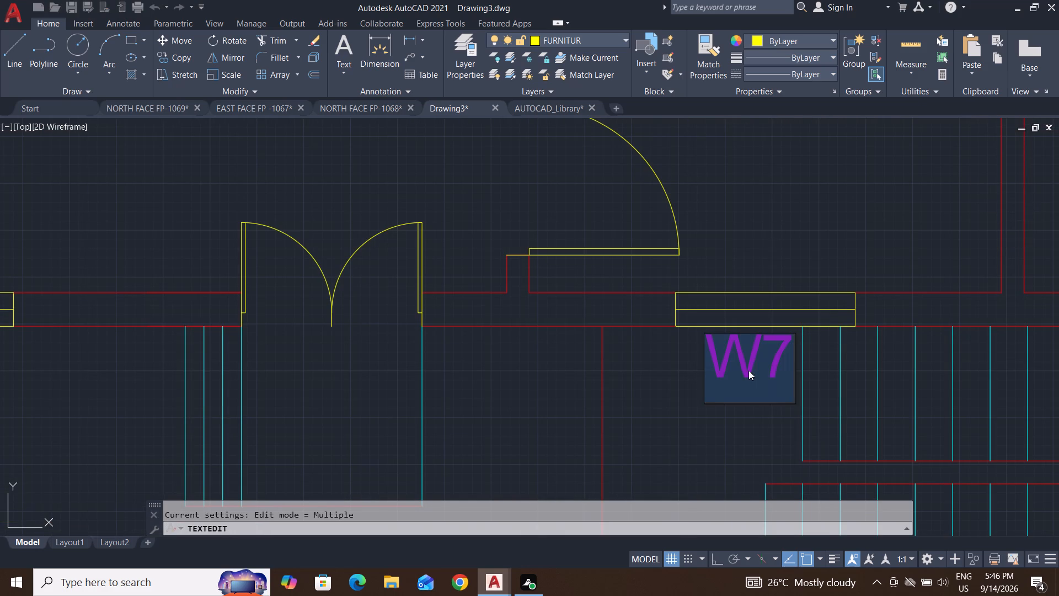
left_click(774, 372)
left_click(789, 377)
key("BackSpace")
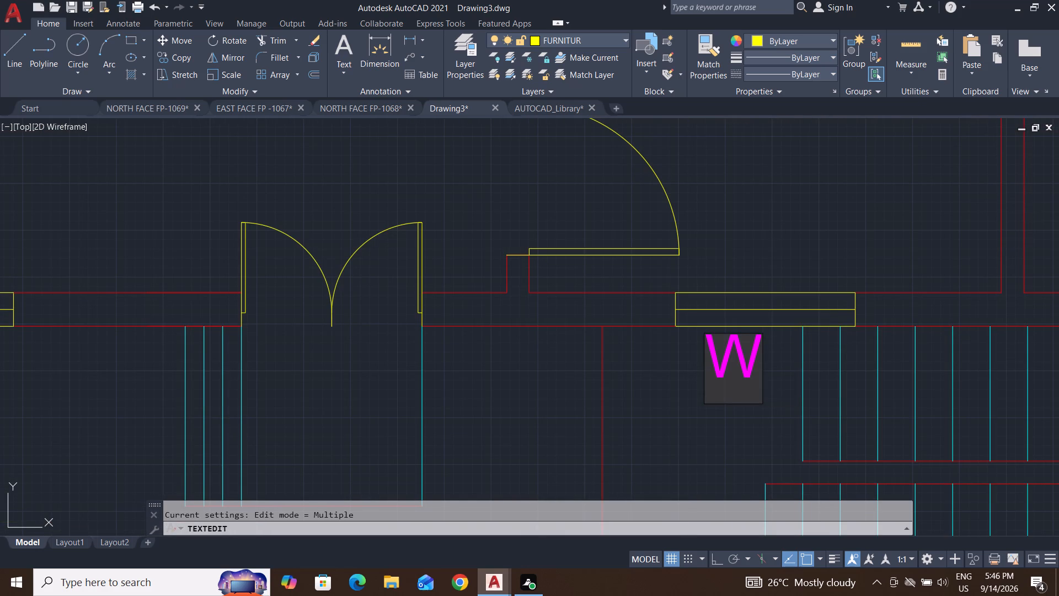
key("2")
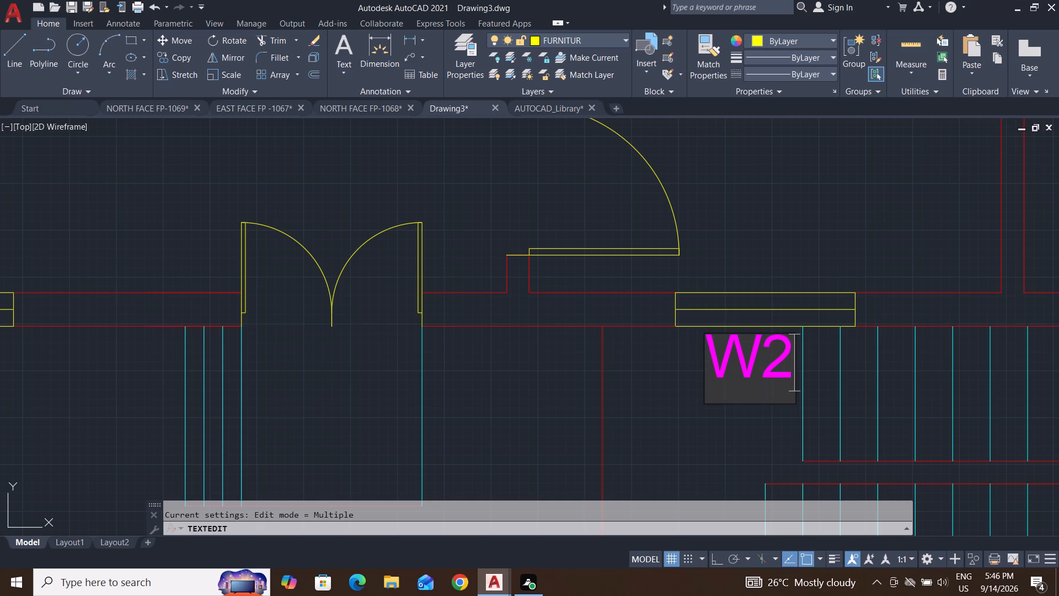
key("Return")
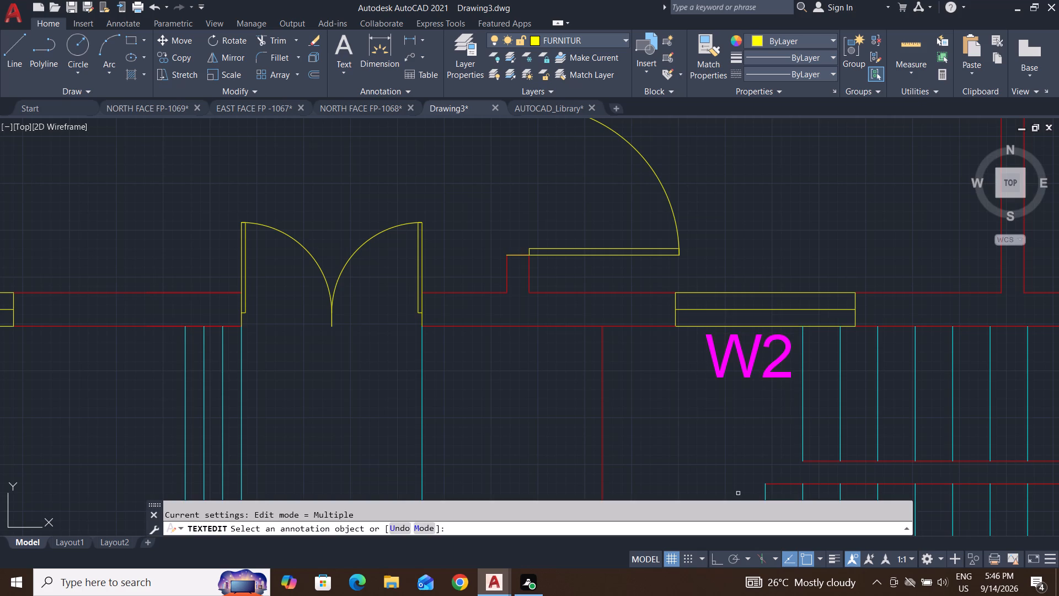
scroll(595, 450, "down", 3)
middle_click_drag(596, 450, 597, 374)
scroll(545, 345, "up", 2)
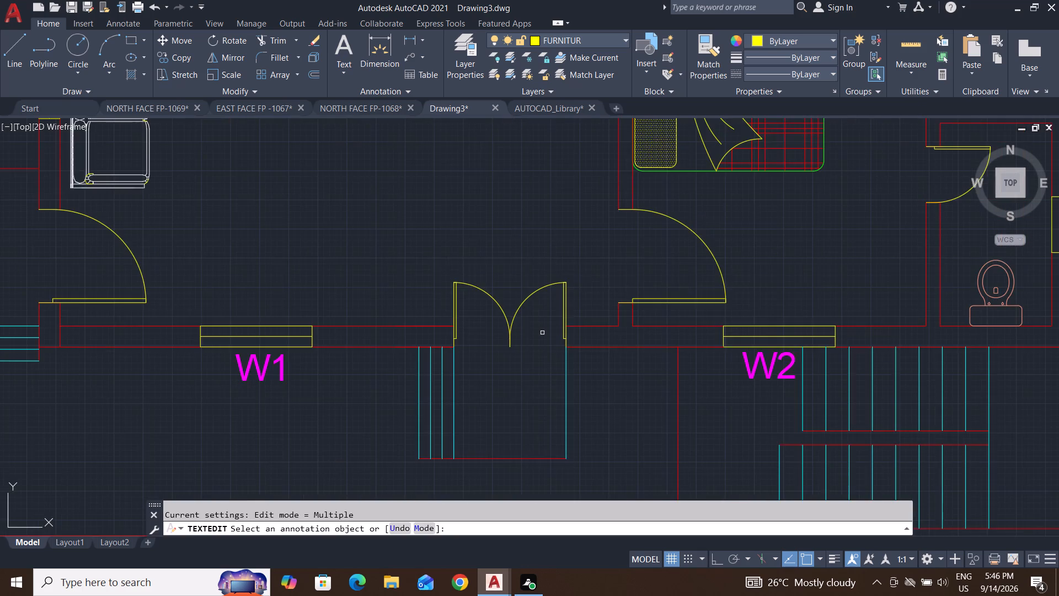
scroll(545, 334, "down", 2)
middle_click_drag(617, 268, 663, 446)
scroll(652, 426, "down", 2)
scroll(652, 426, "up", 1)
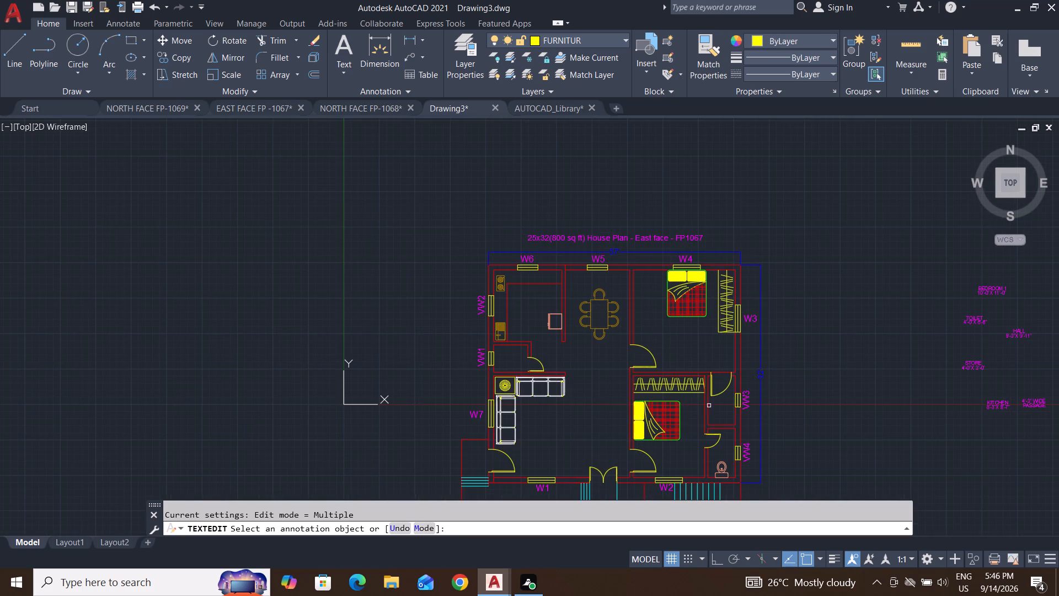
middle_click_drag(709, 406, 504, 345)
left_click(949, 160)
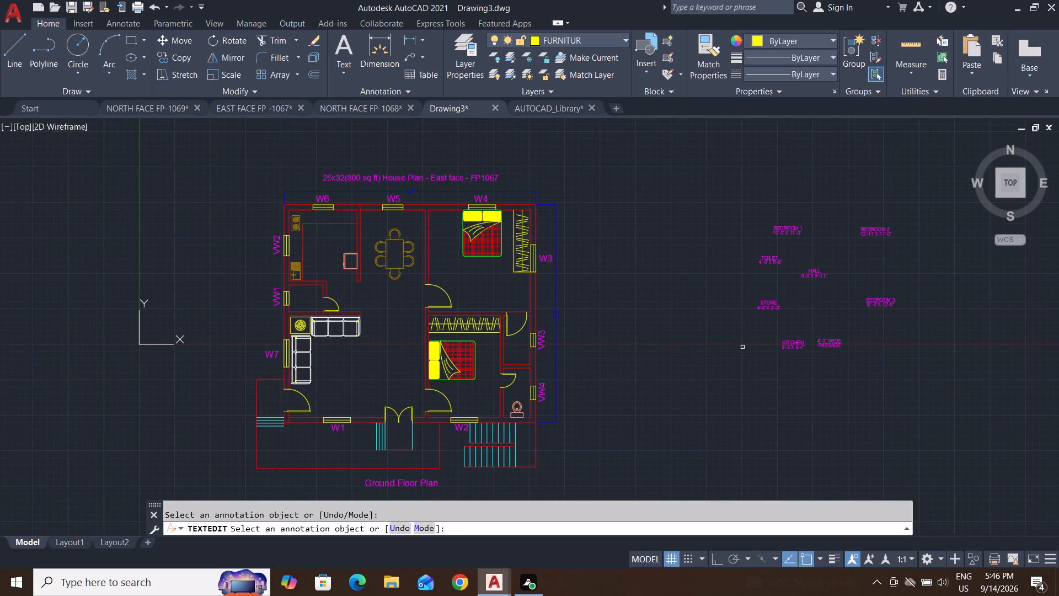
key("Escape")
key("Escape")
key("Escape")
key("Escape")
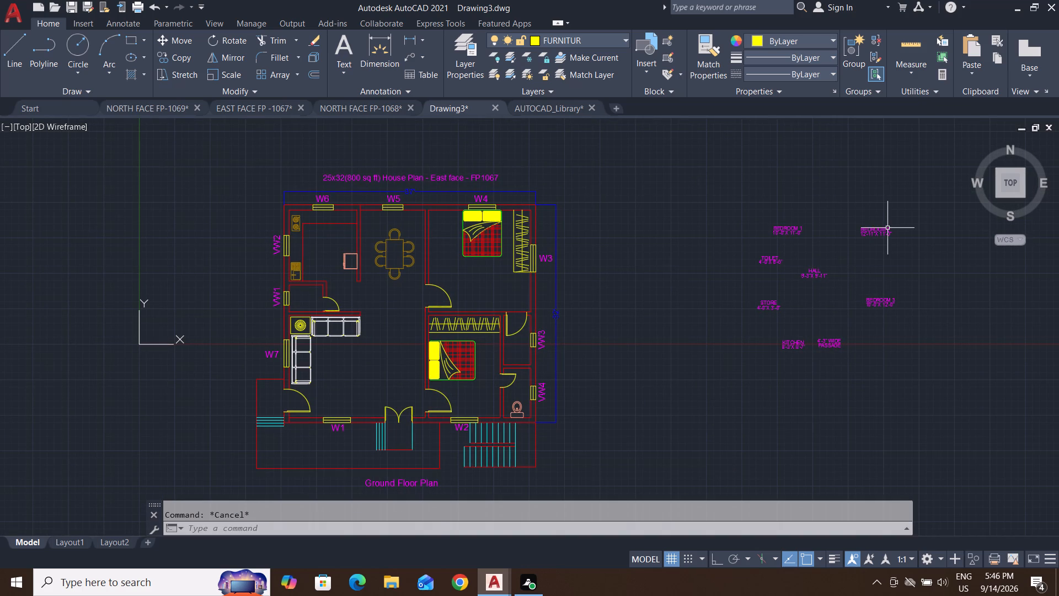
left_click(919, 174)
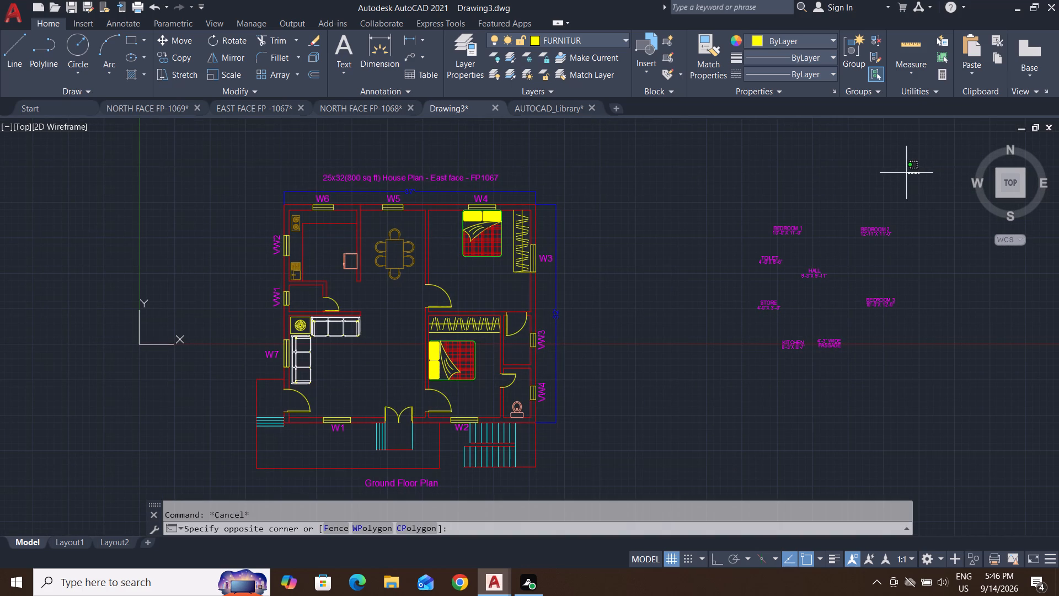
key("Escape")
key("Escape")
Copy the BEDROOM 1 label with its 10'-0"X 11'-0" size text into the northeast bedroom, just below the bed.
scroll(888, 197, "up", 4)
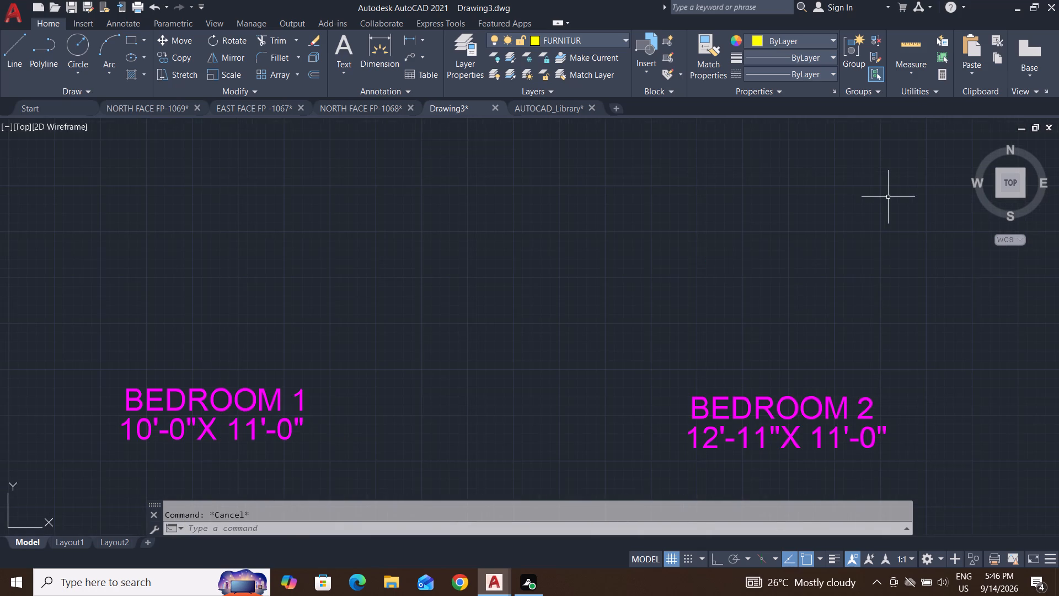
middle_click_drag(372, 358, 647, 332)
key("Escape")
key("Escape")
left_click(646, 289)
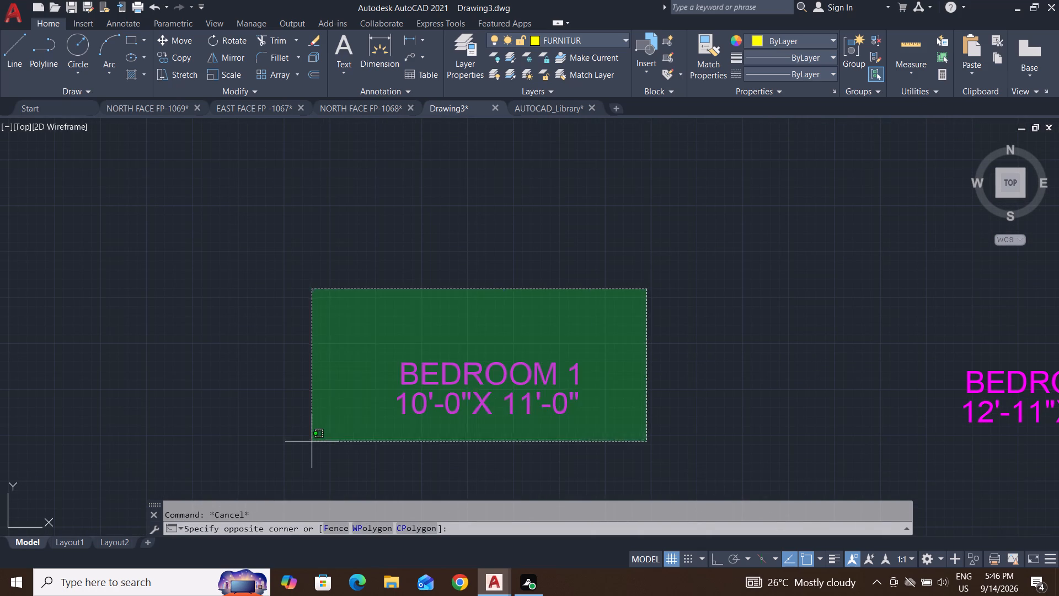
left_click(307, 441)
key("c")
key("o")
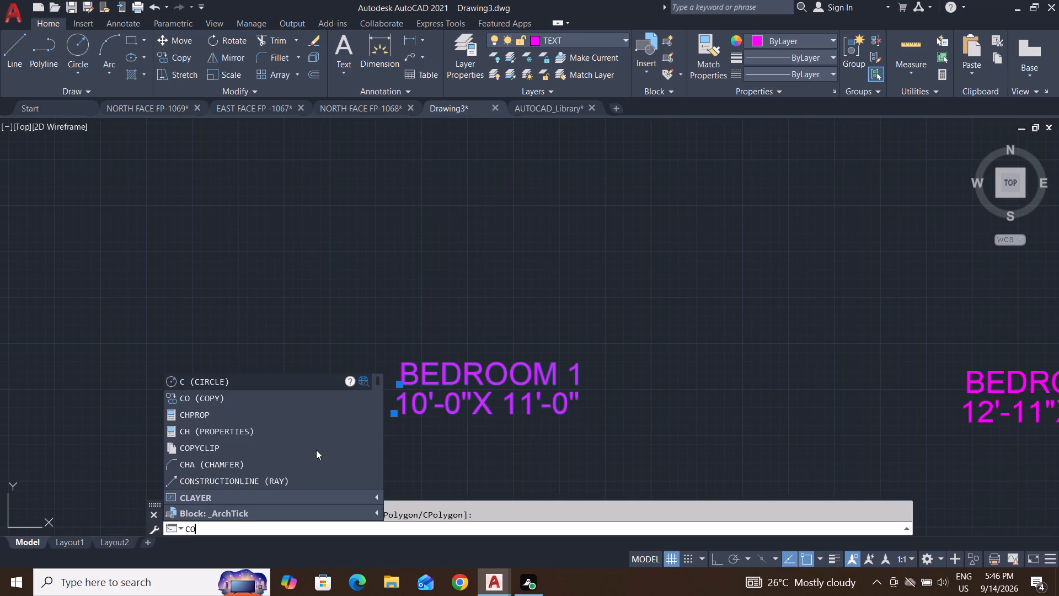
key("Return")
left_click(397, 411)
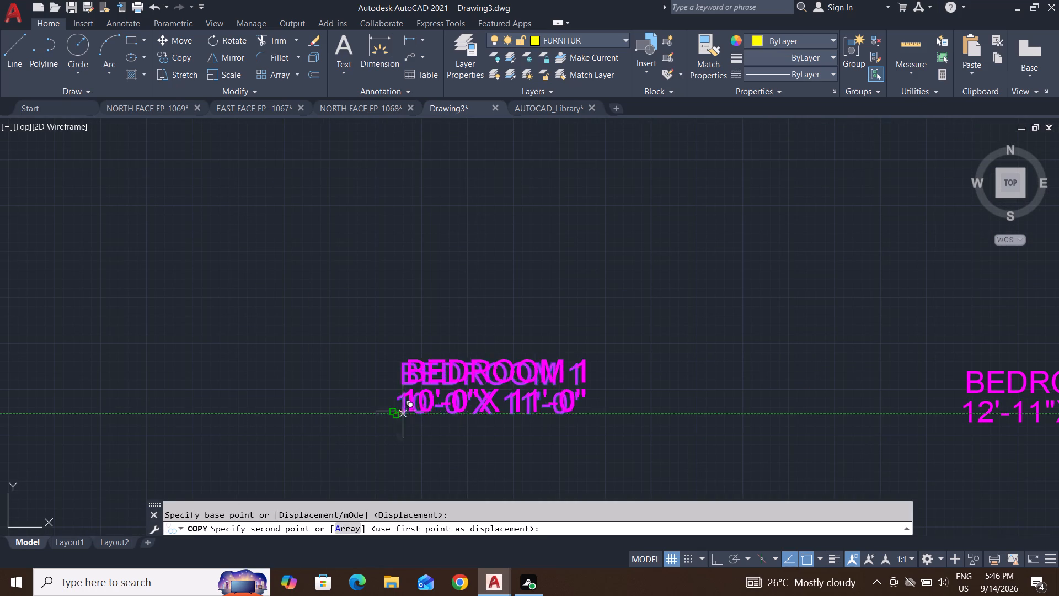
scroll(704, 353, "down", 4)
scroll(320, 393, "up", 1)
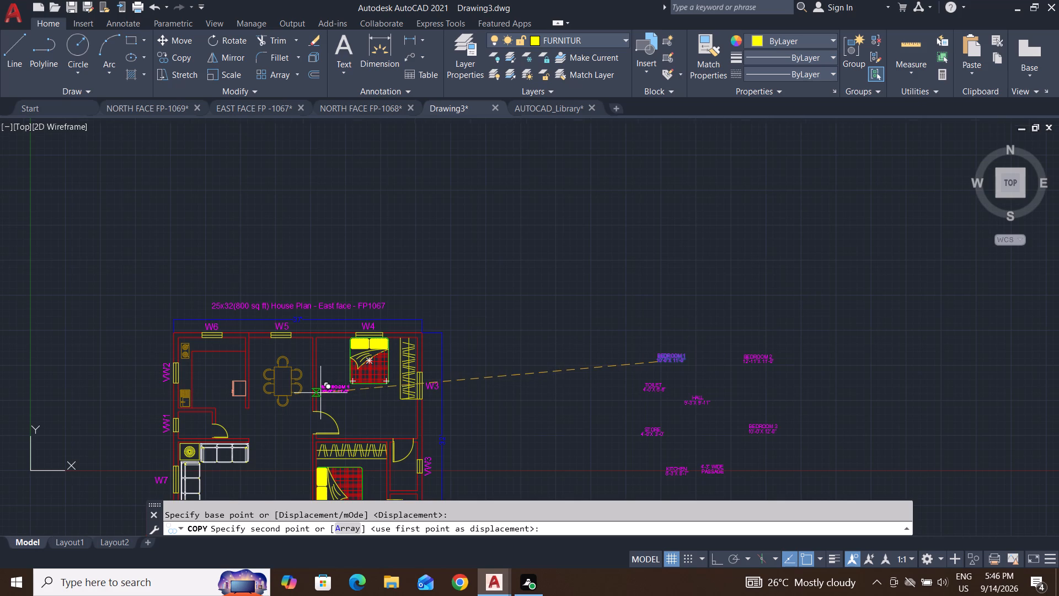
scroll(320, 393, "up", 1)
left_click(393, 416)
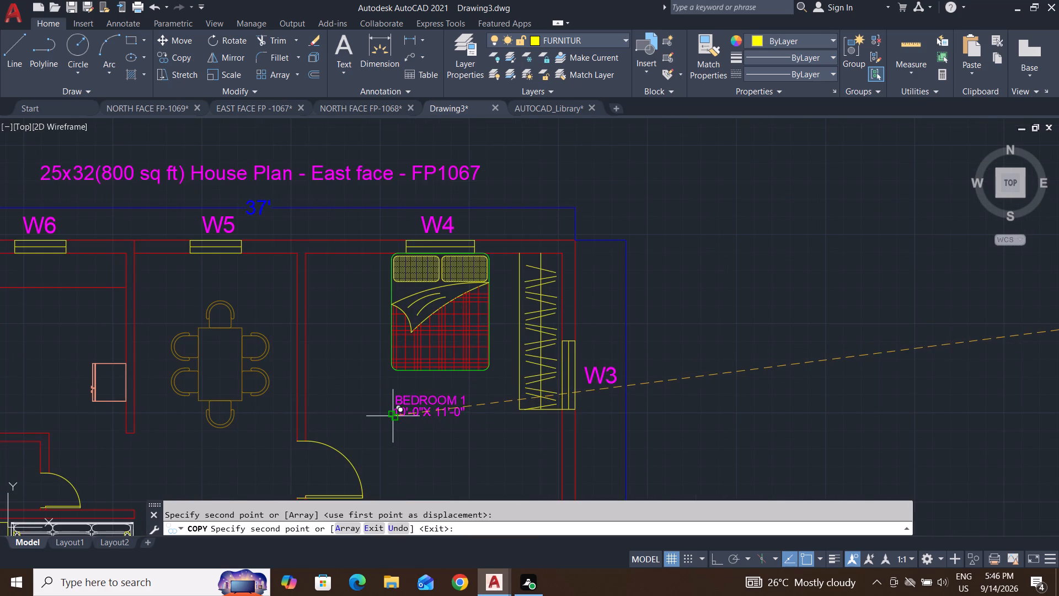
scroll(393, 416, "down", 4)
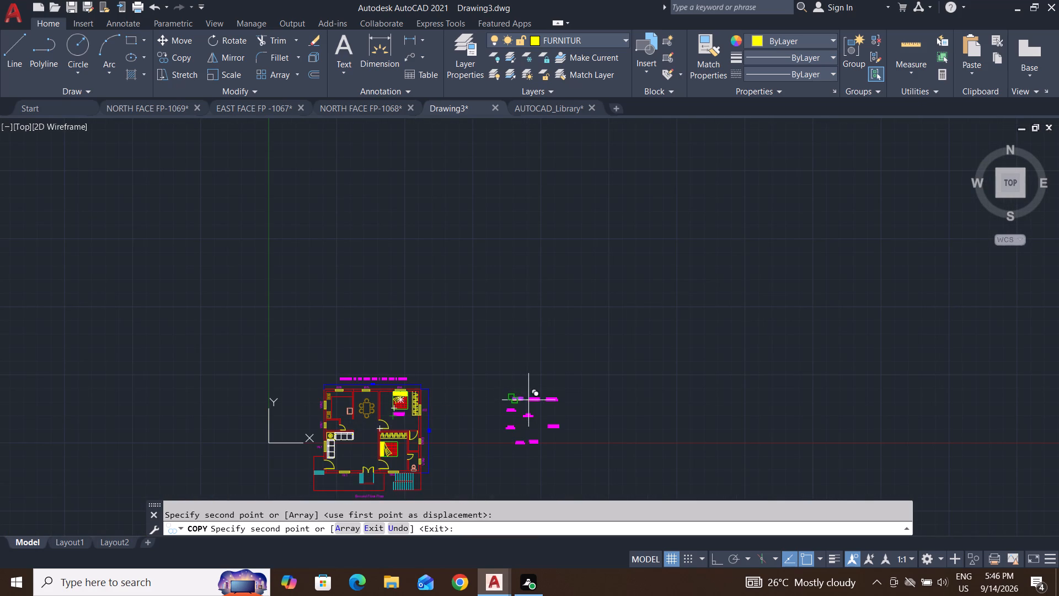
key("Escape")
key("Escape")
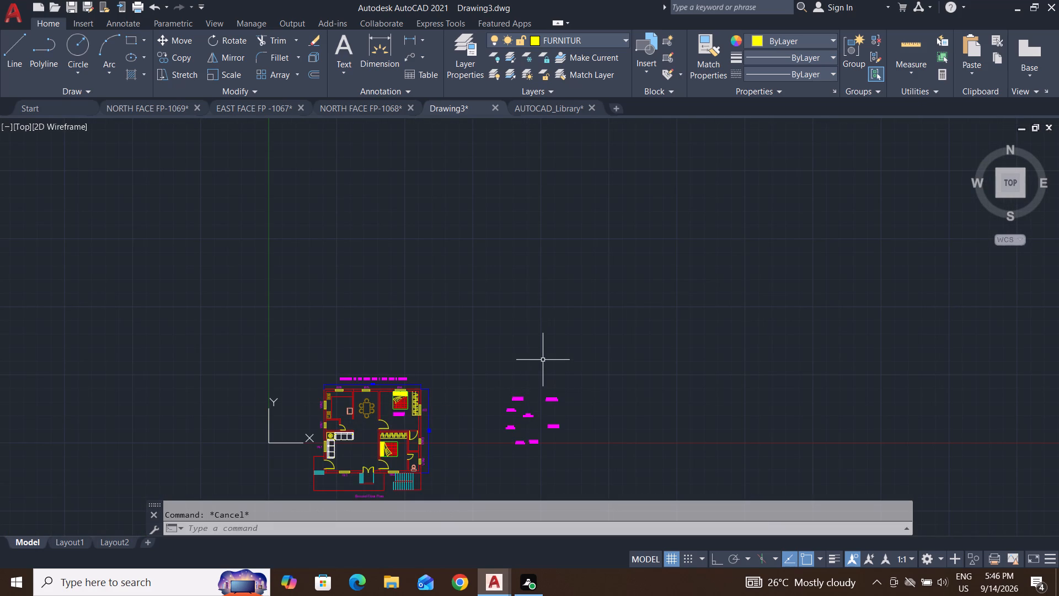
Move the KITCHEN label with its 8'-3"X 8'-7" size text from the spare labels beside the plan into the kitchen.
scroll(494, 395, "up", 4)
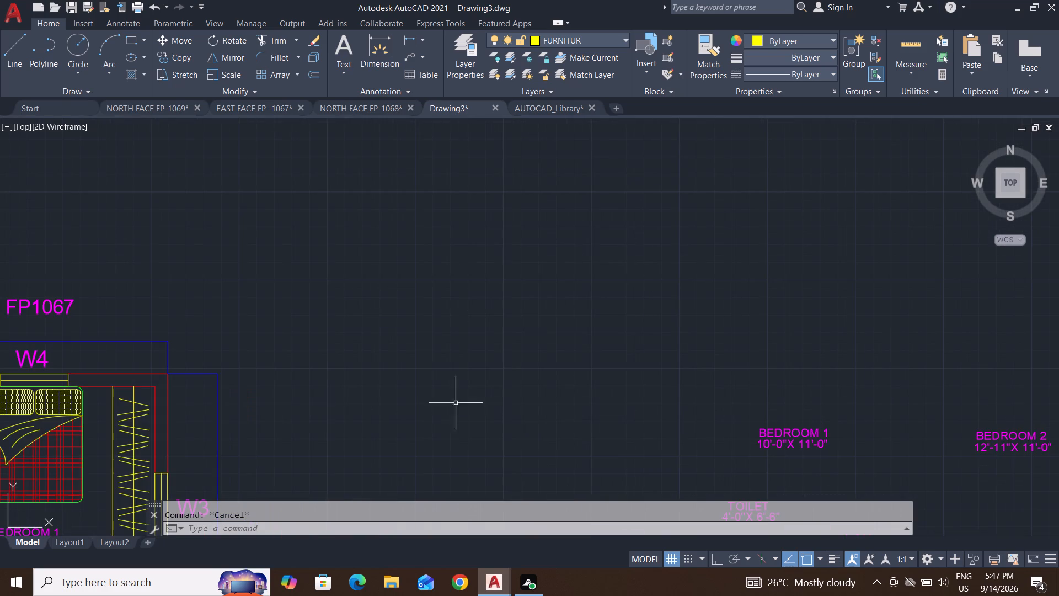
middle_click_drag(642, 433, 493, 212)
middle_click_drag(627, 385, 553, 269)
left_click(617, 355)
left_click(487, 471)
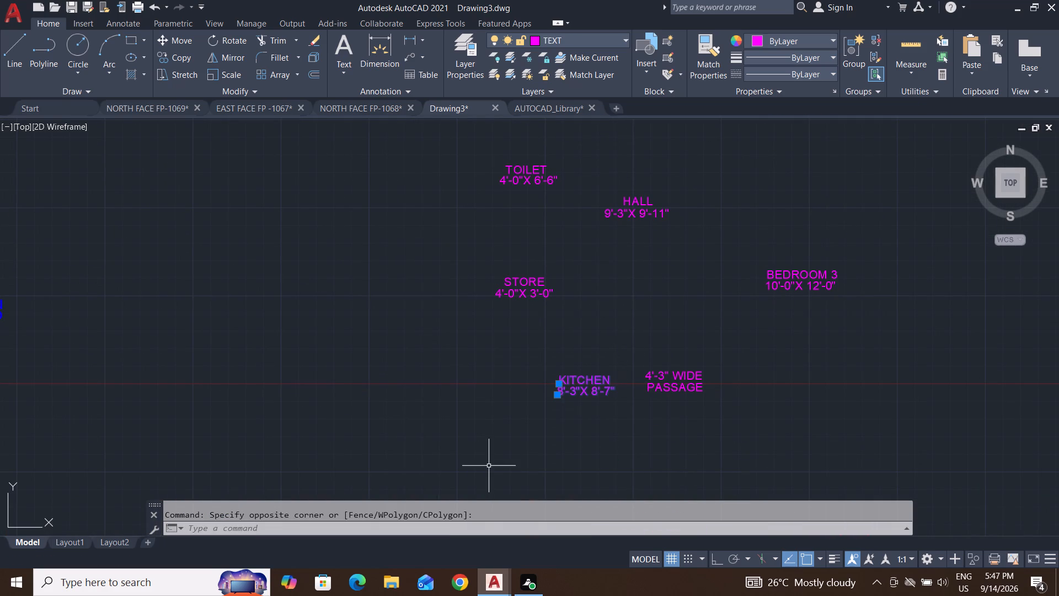
key("m")
key("Return")
left_click(567, 390)
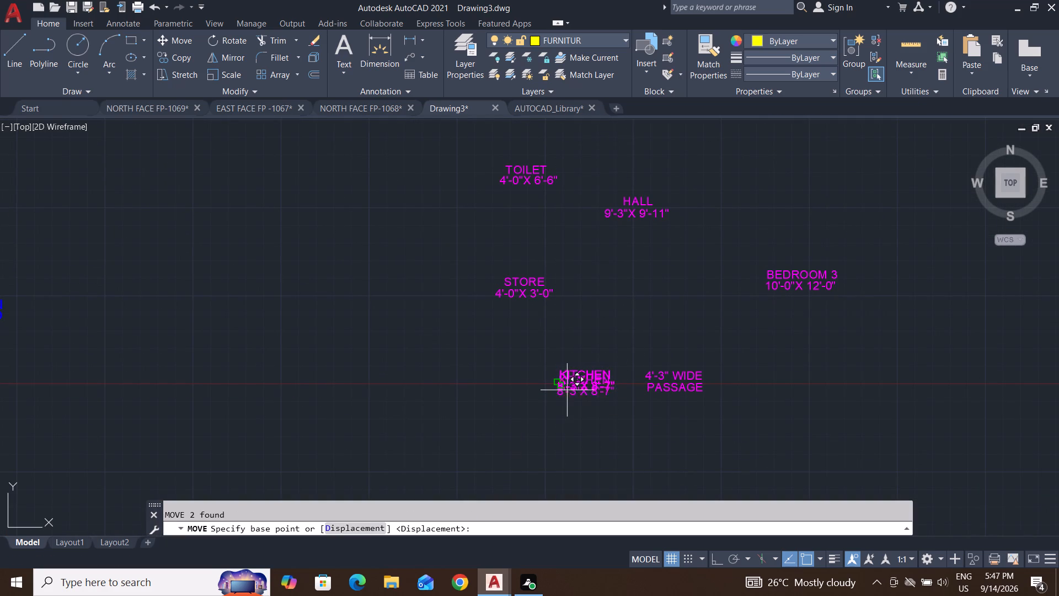
scroll(567, 390, "down", 4)
scroll(292, 345, "up", 2)
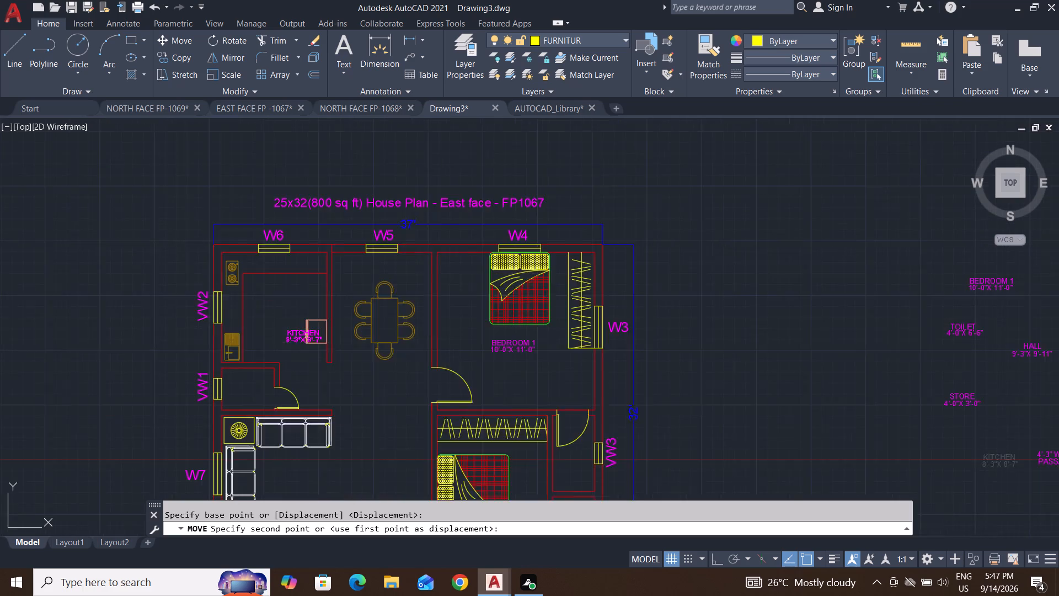
scroll(292, 342, "up", 1)
left_click(243, 305)
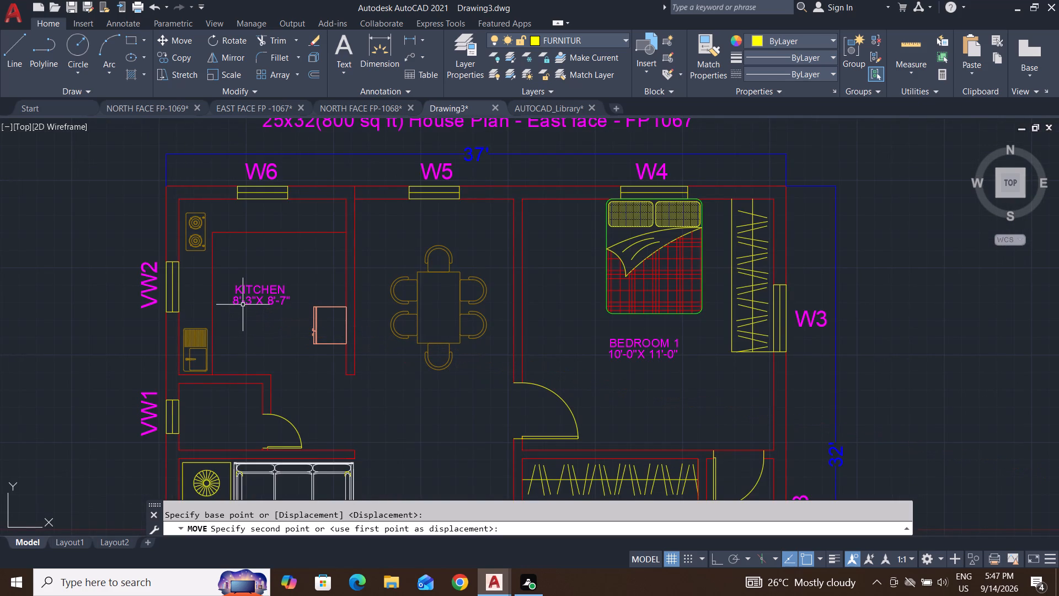
key("Escape")
key("Escape")
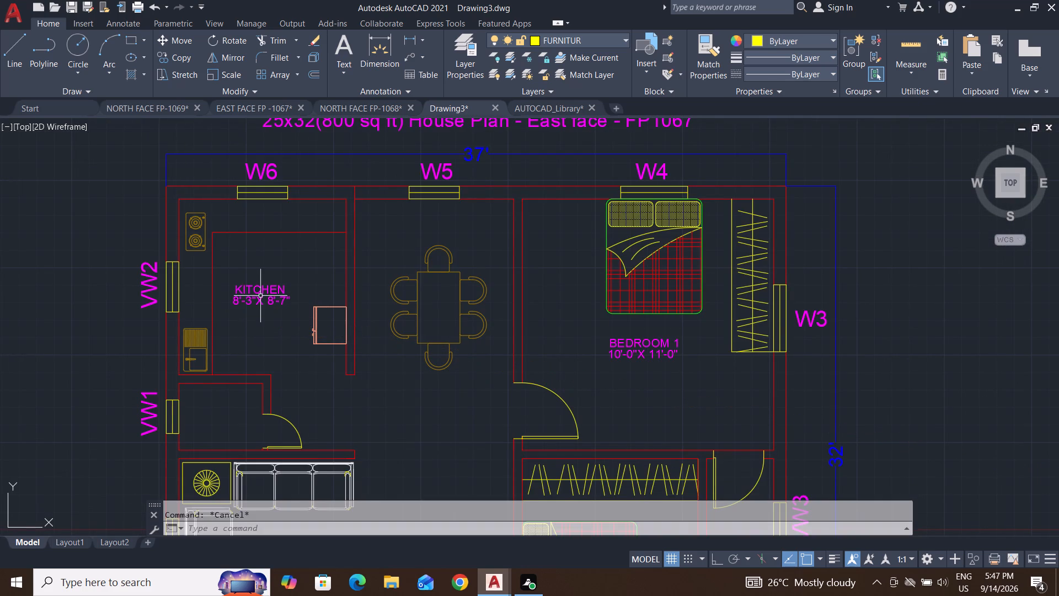
Copy only the KITCHEN name text down into the small room south of the kitchen, beside window VW1.
left_click(263, 289)
type("CO")
key("Return")
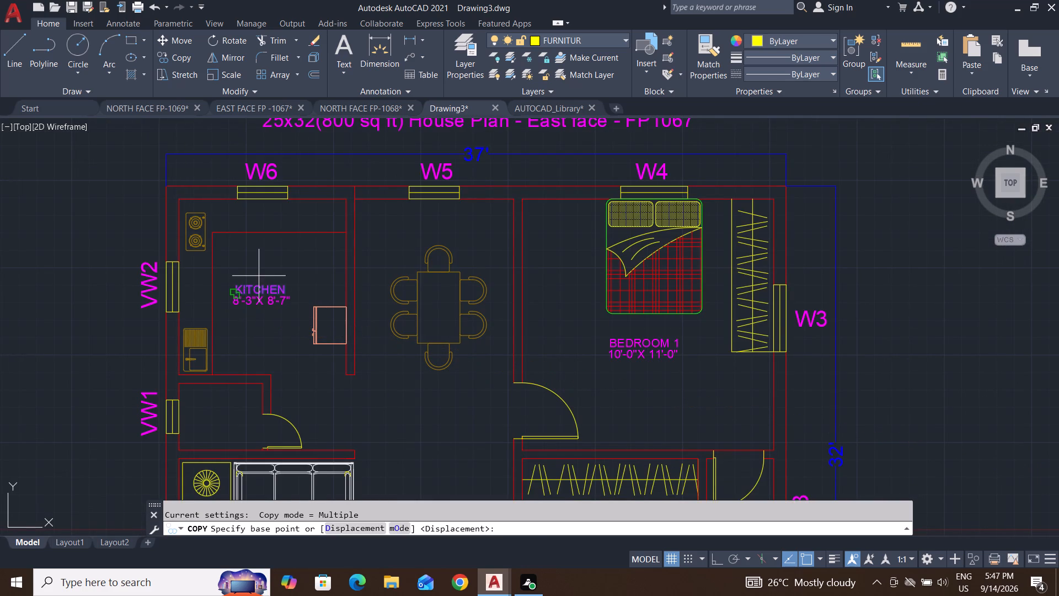
left_click(259, 276)
scroll(206, 414, "up", 3)
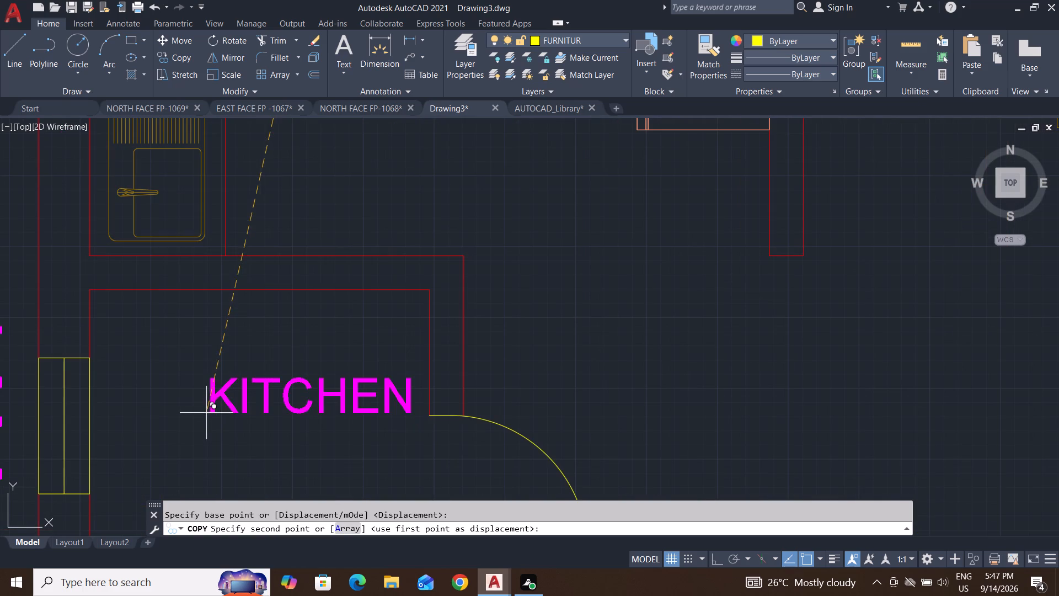
left_click(151, 448)
key("Escape")
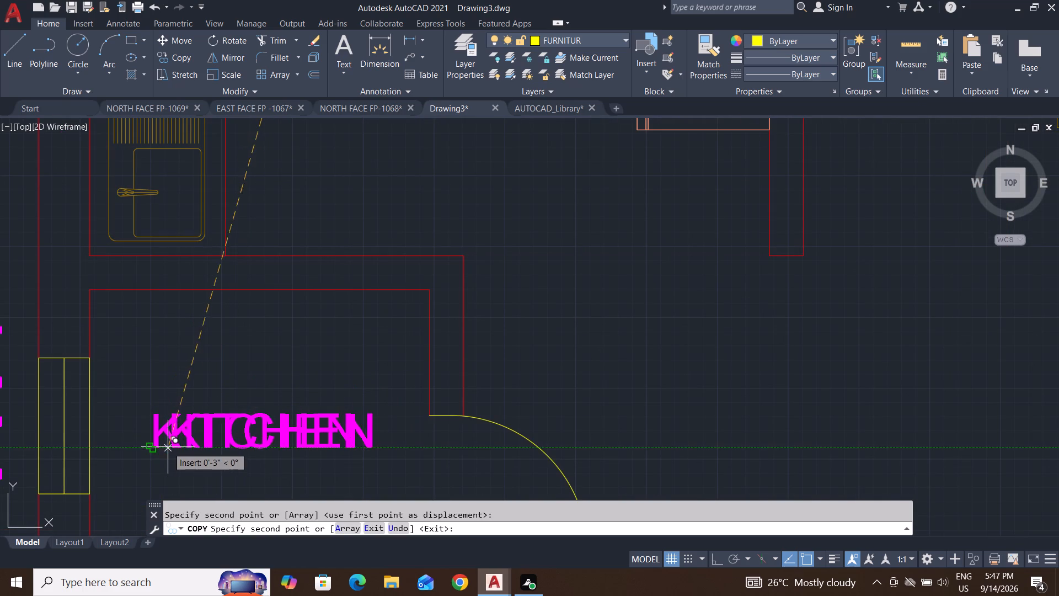
key("Escape")
key("Escape")
Change the copied label in the small room south of the kitchen to PUJA.
double_click(348, 441)
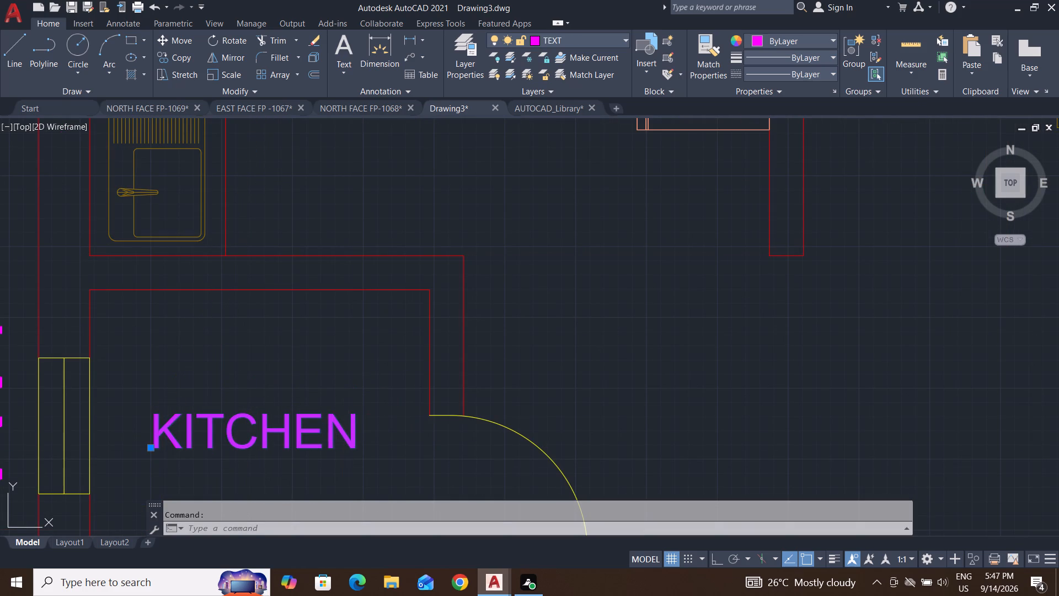
left_click(356, 447)
key("BackSpace")
key("BackSpace")
key("BackSpace")
key("BackSpace")
key("BackSpace")
key("BackSpace")
key("BackSpace")
key("BackSpace")
key("BackSpace")
key("BackSpace")
key("BackSpace")
key("BackSpace")
key("BackSpace")
key("BackSpace")
key("BackSpace")
key("BackSpace")
key("BackSpace")
key("BackSpace")
key("BackSpace")
key("BackSpace")
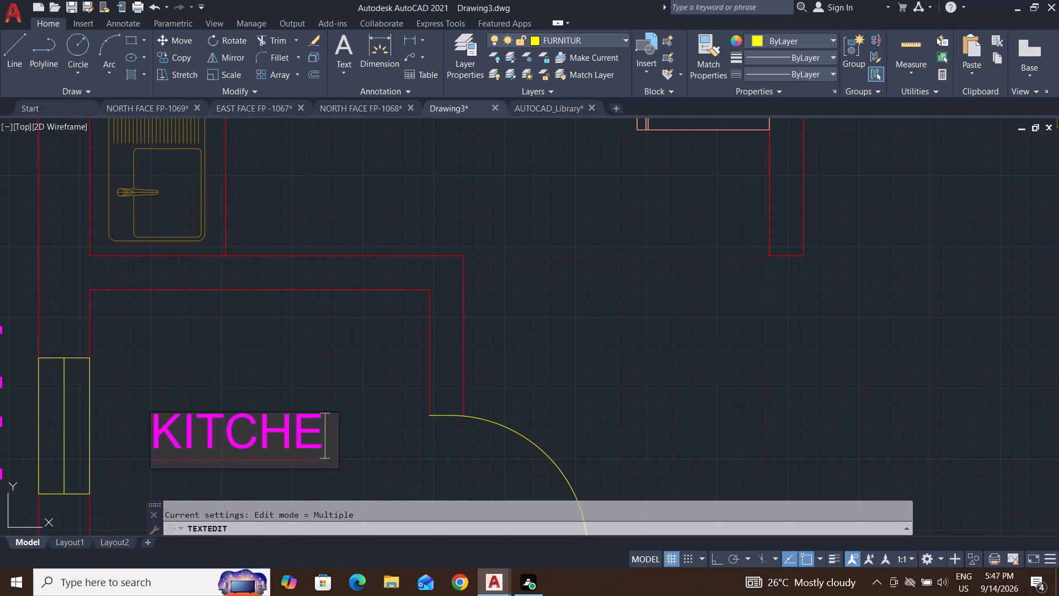
type("PUJA")
key("Return")
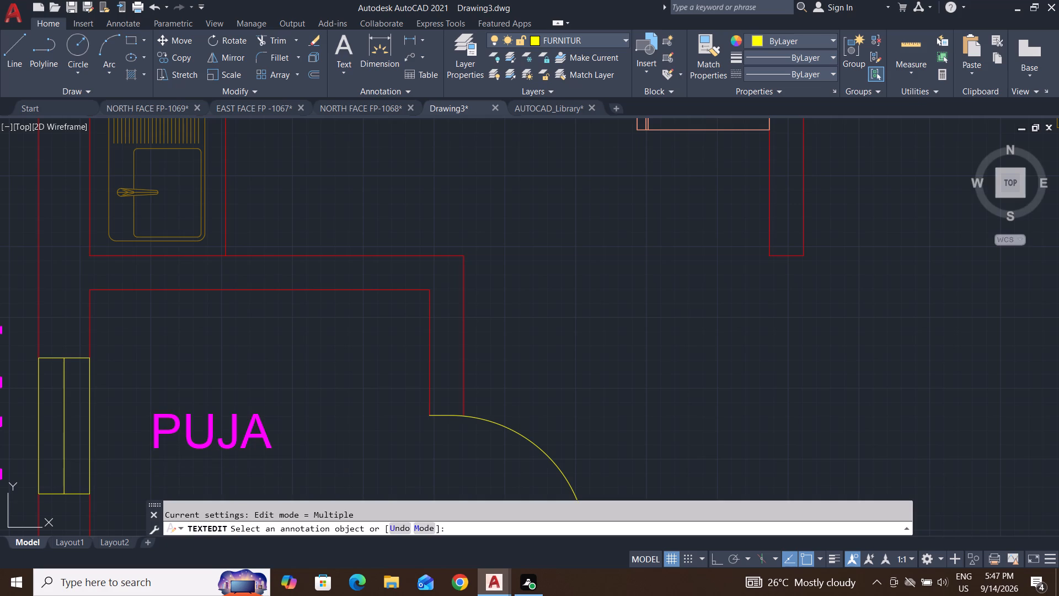
scroll(320, 423, "down", 3)
middle_click_drag(314, 421, 375, 348)
key("Escape")
key("Escape")
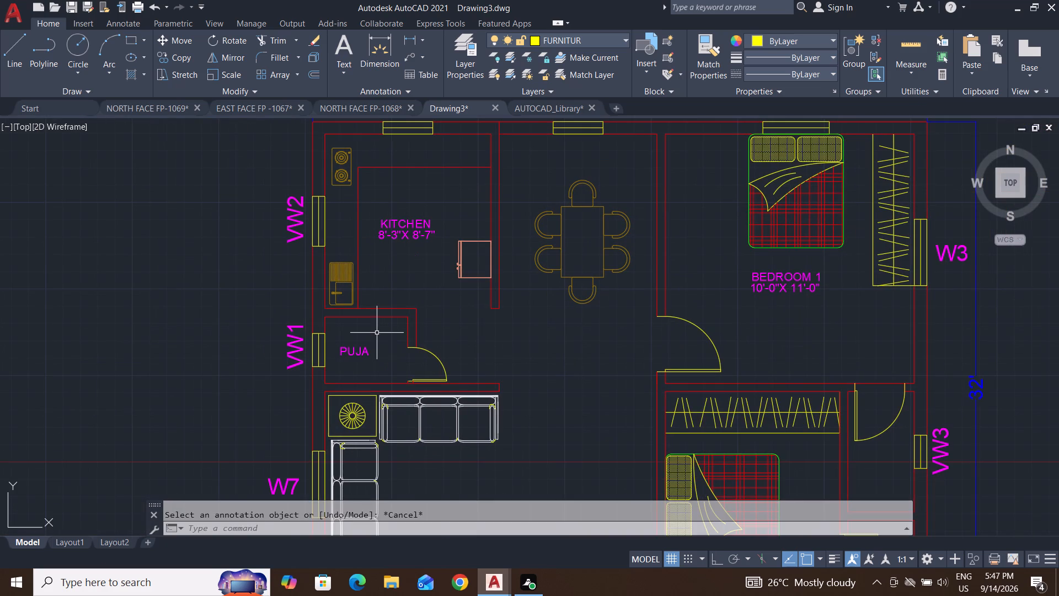
key("Escape")
Copy the PUJA label into the open living area southeast of the sofas.
left_click(376, 333)
left_click(333, 366)
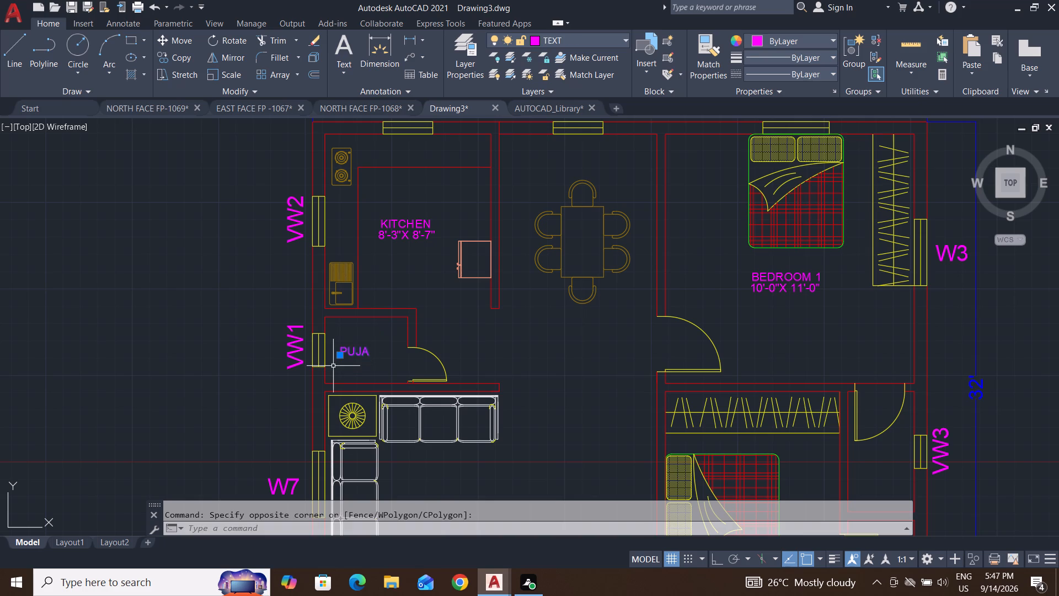
type("CO")
key("Return")
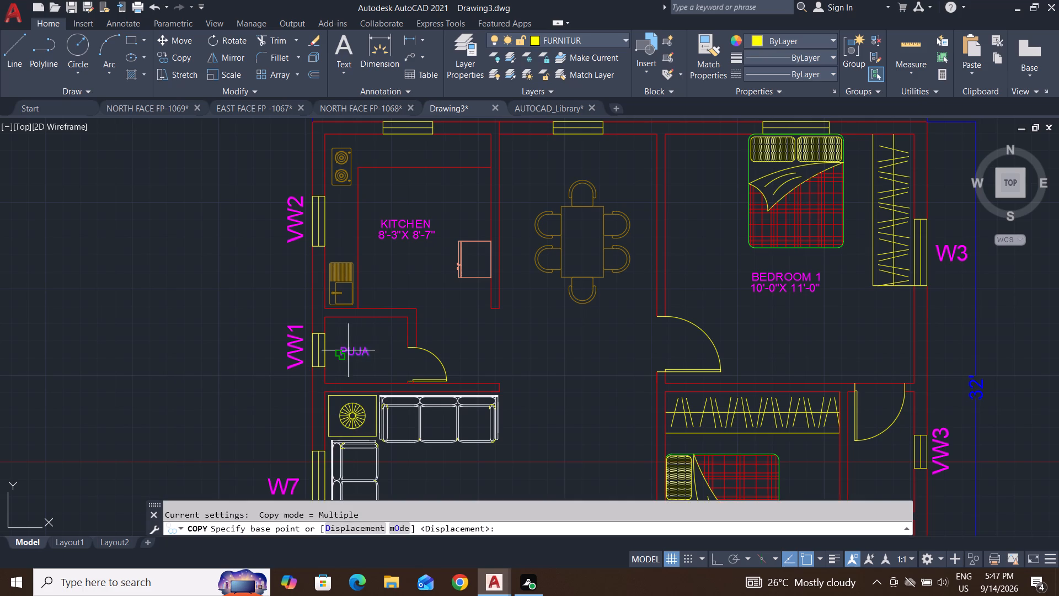
left_click(344, 353)
scroll(344, 353, "down", 3)
scroll(361, 395, "up", 3)
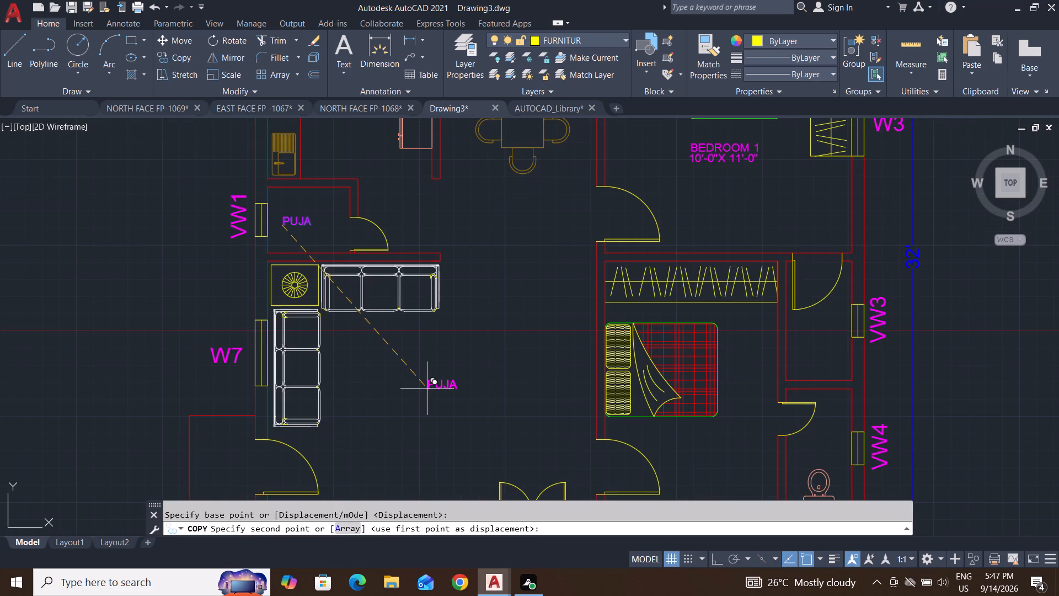
left_click(435, 390)
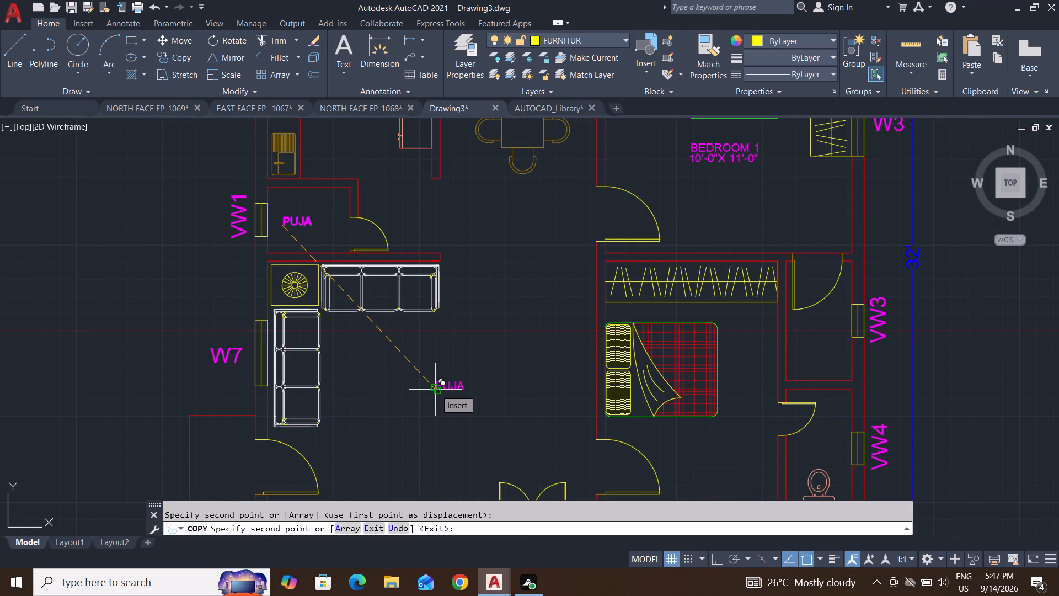
Change the copied PUJA label in the open area southeast of the sofas to LIVING.
key("Escape")
key("Escape")
key("Escape")
double_click(455, 387)
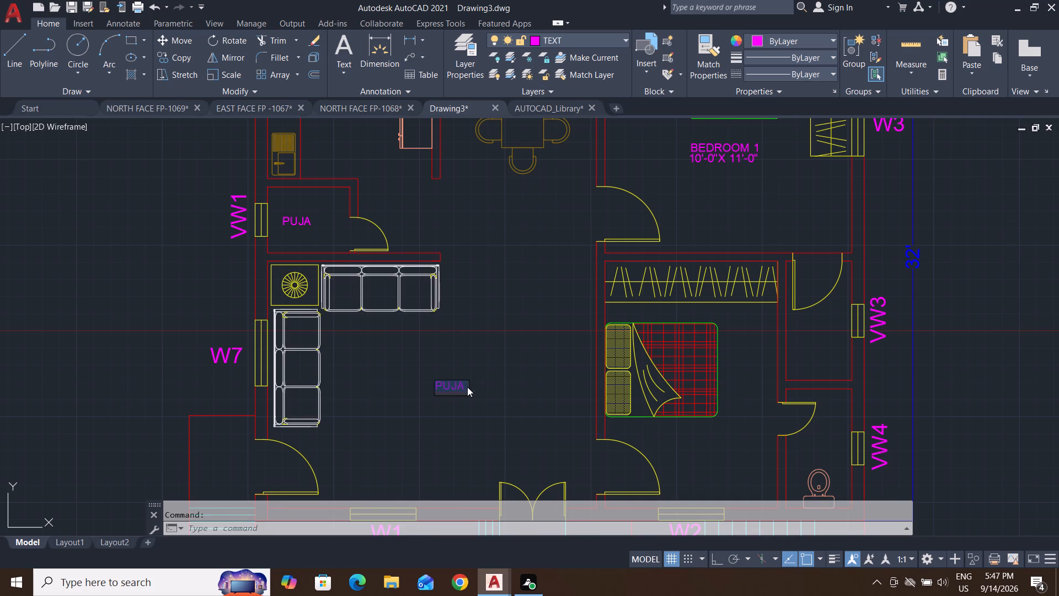
left_click(467, 385)
key("BackSpace")
key("BackSpace")
key("BackSpace")
key("BackSpace")
key("BackSpace")
key("BackSpace")
key("BackSpace")
key("BackSpace")
key("BackSpace")
key("BackSpace")
key("BackSpace")
key("BackSpace")
key("BackSpace")
key("BackSpace")
key("BackSpace")
key("BackSpace")
key("BackSpace")
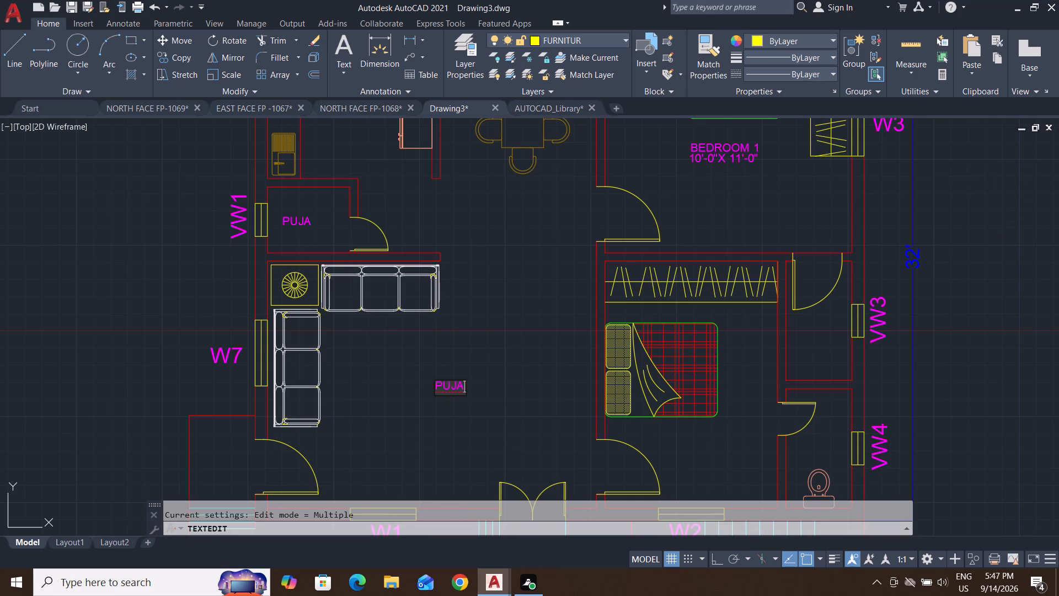
type("LIVING")
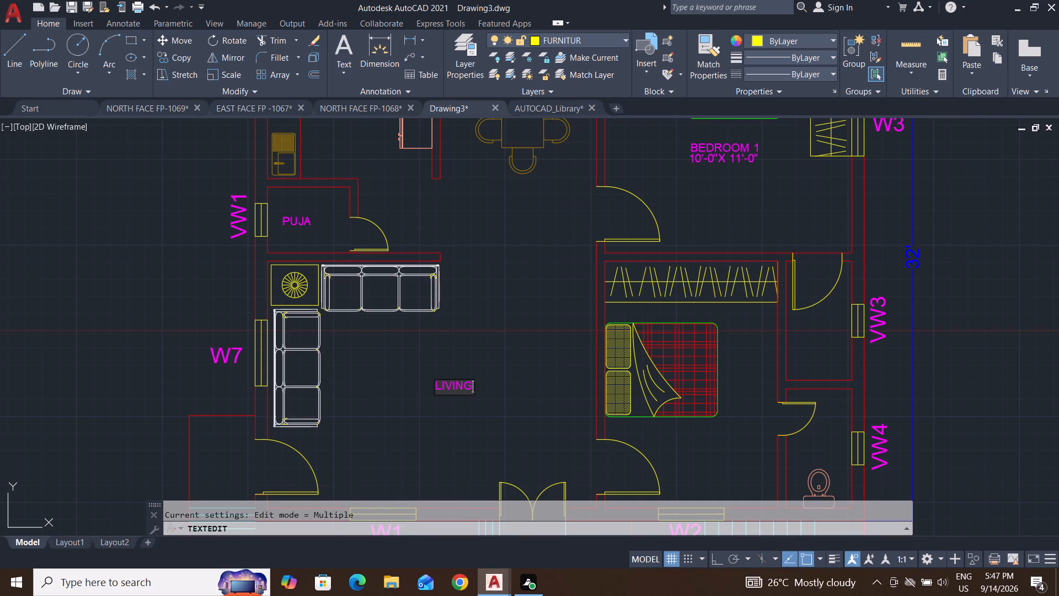
key("Return")
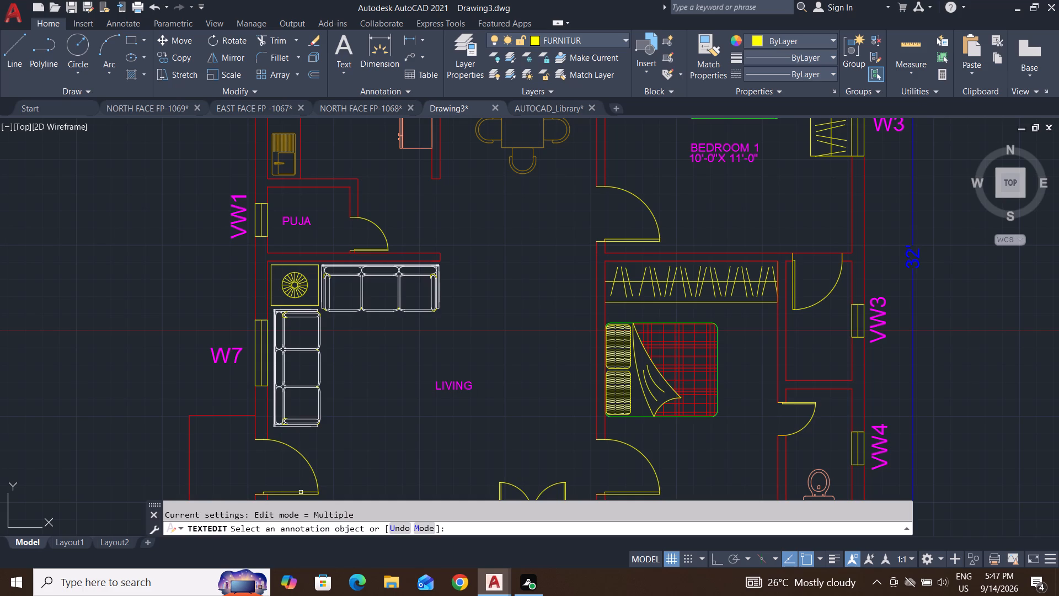
scroll(461, 409, "down", 1)
middle_click_drag(461, 407, 450, 306)
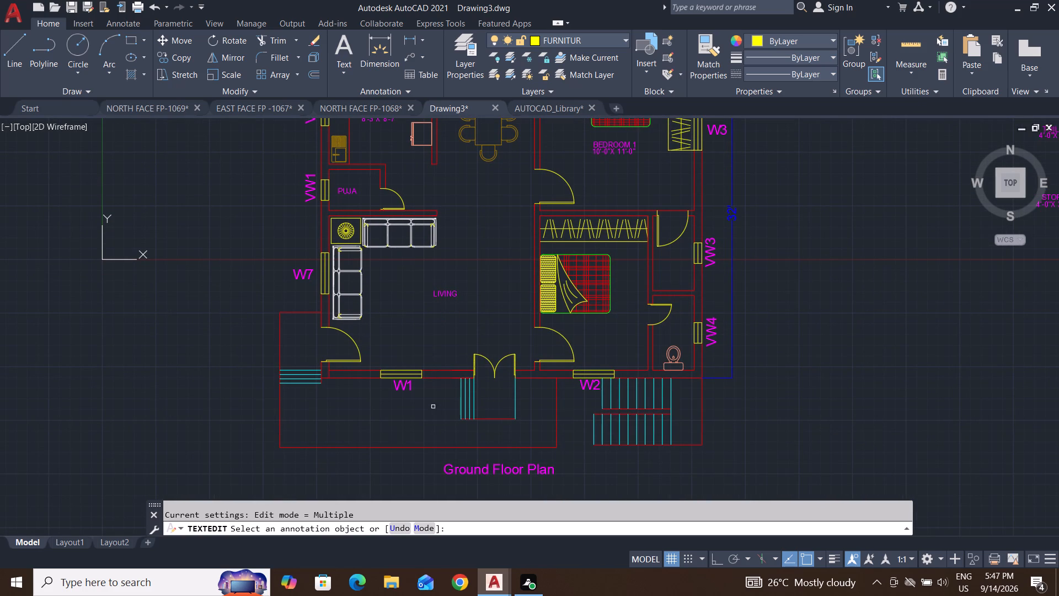
scroll(462, 294, "up", 3)
key("Escape")
key("Escape")
key("Escape")
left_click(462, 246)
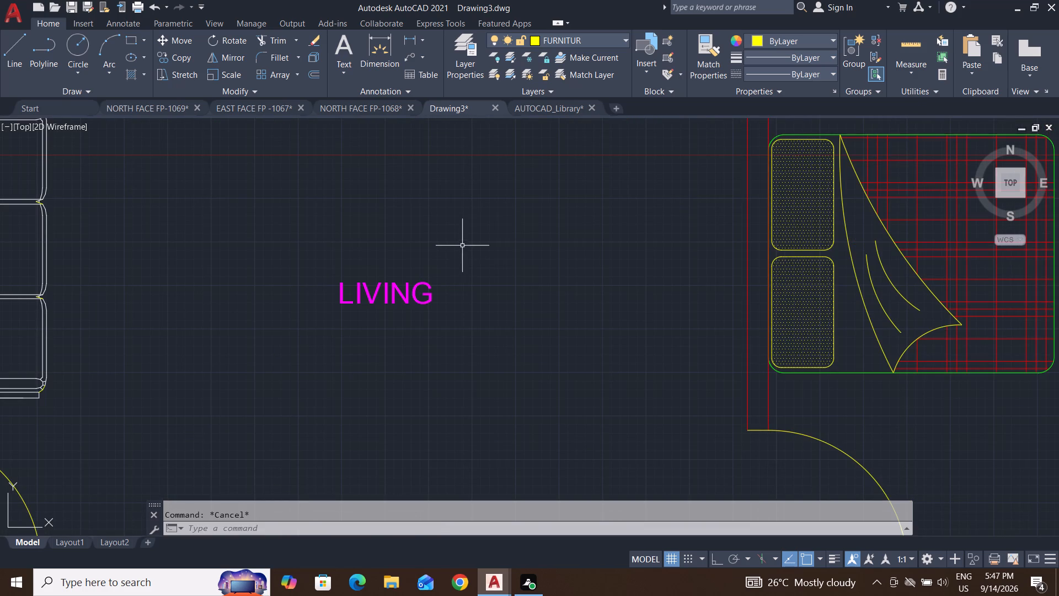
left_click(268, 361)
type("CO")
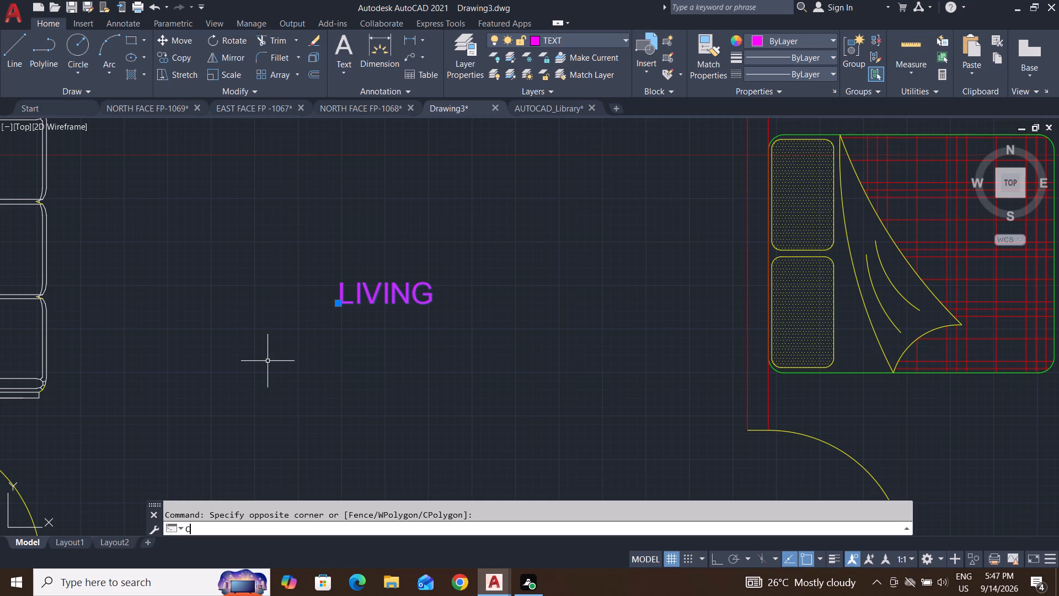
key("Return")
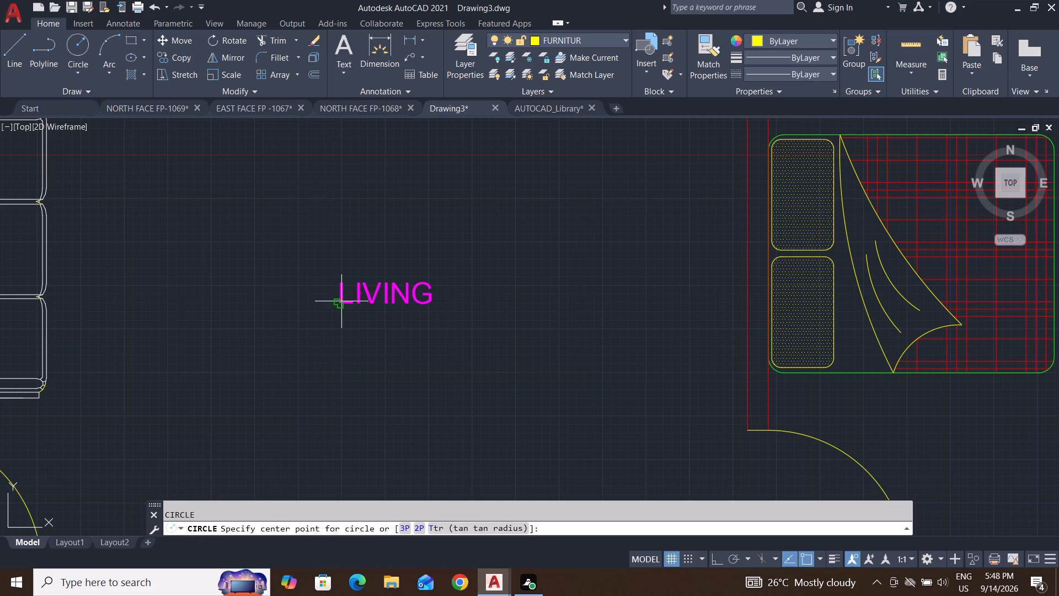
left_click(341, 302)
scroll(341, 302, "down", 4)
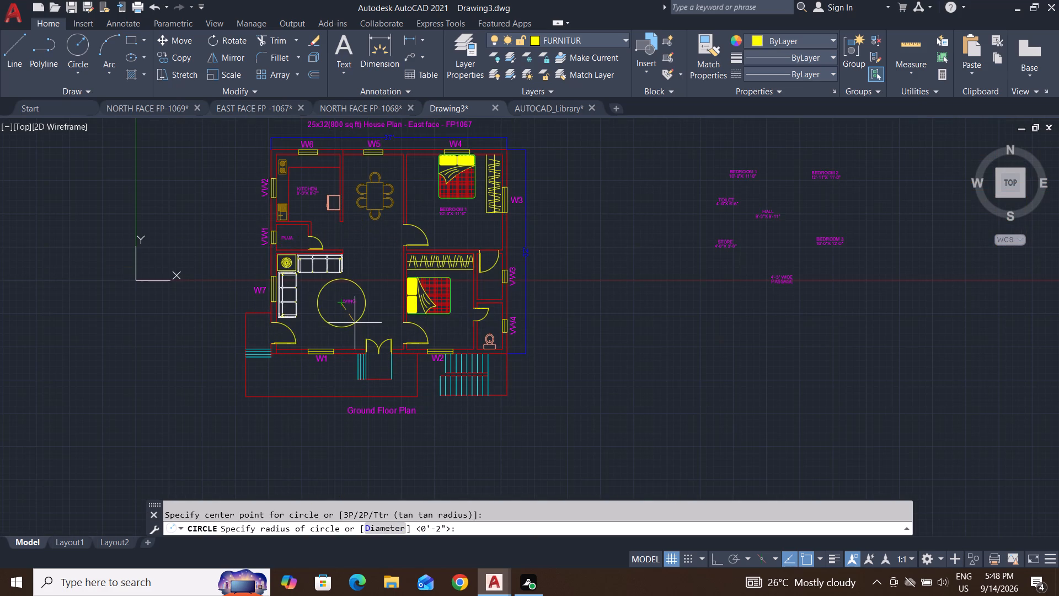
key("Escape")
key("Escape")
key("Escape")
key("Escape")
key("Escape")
Copy the LIVING label down to the area between window W1 and the front entrance steps.
left_click(364, 294)
left_click(306, 329)
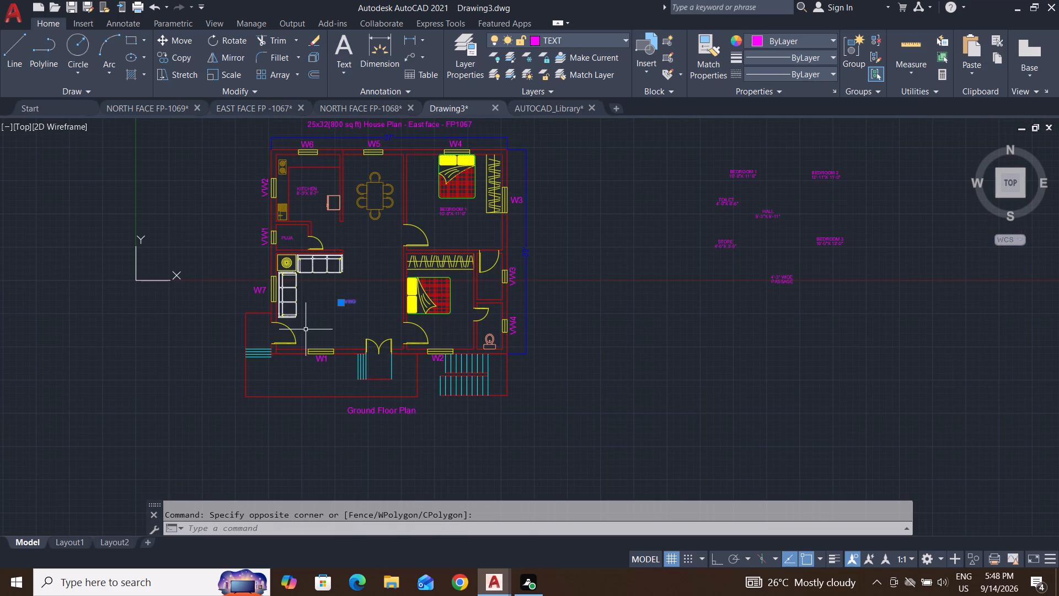
key("c")
key("o")
key("Return")
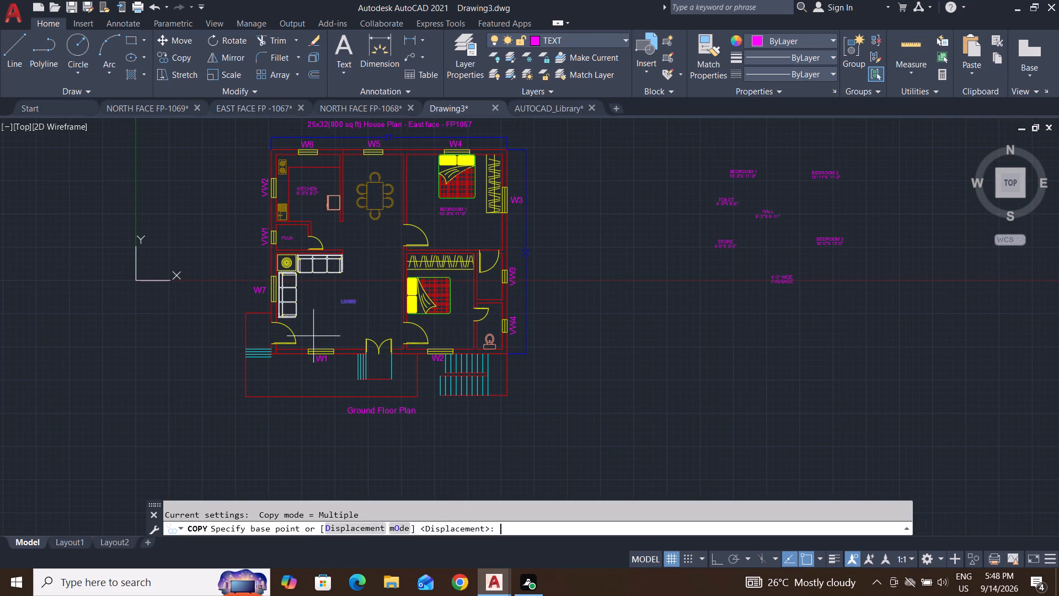
scroll(327, 308, "up", 3)
left_click(375, 295)
scroll(375, 295, "down", 3)
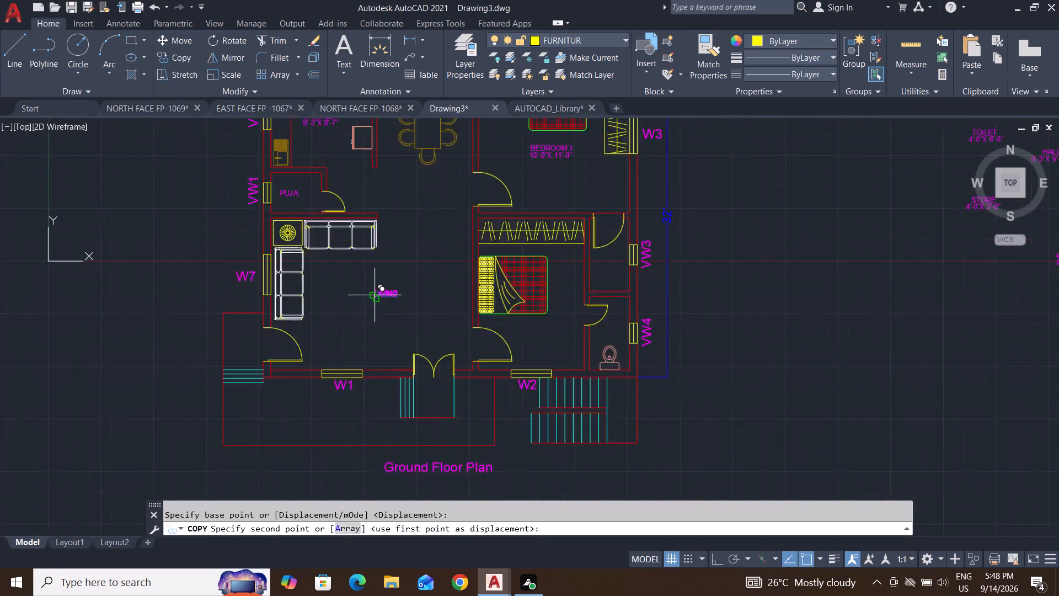
scroll(366, 364, "up", 3)
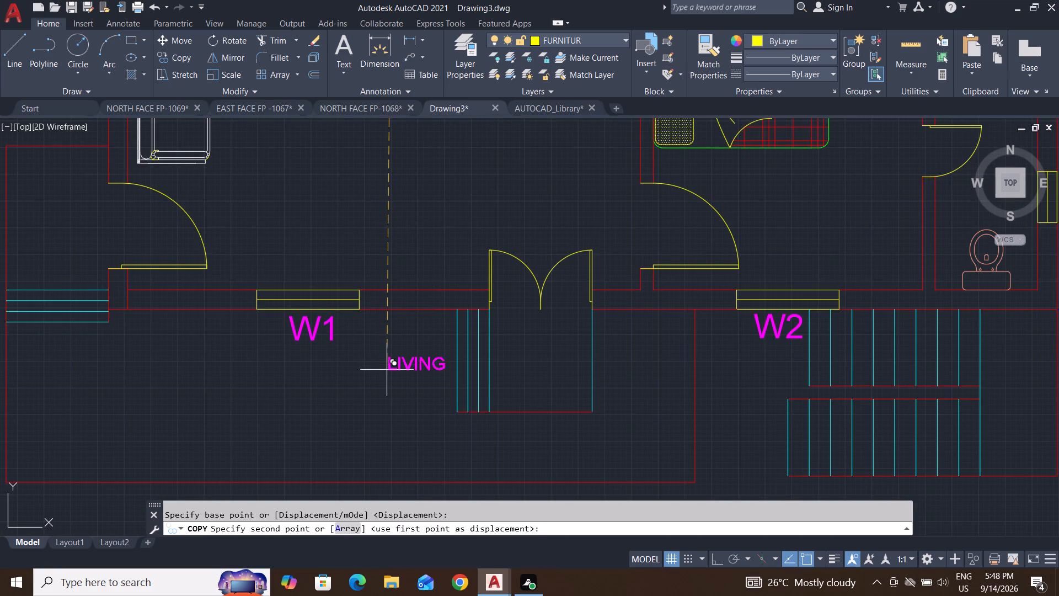
left_click(391, 366)
key("Escape")
key("Escape")
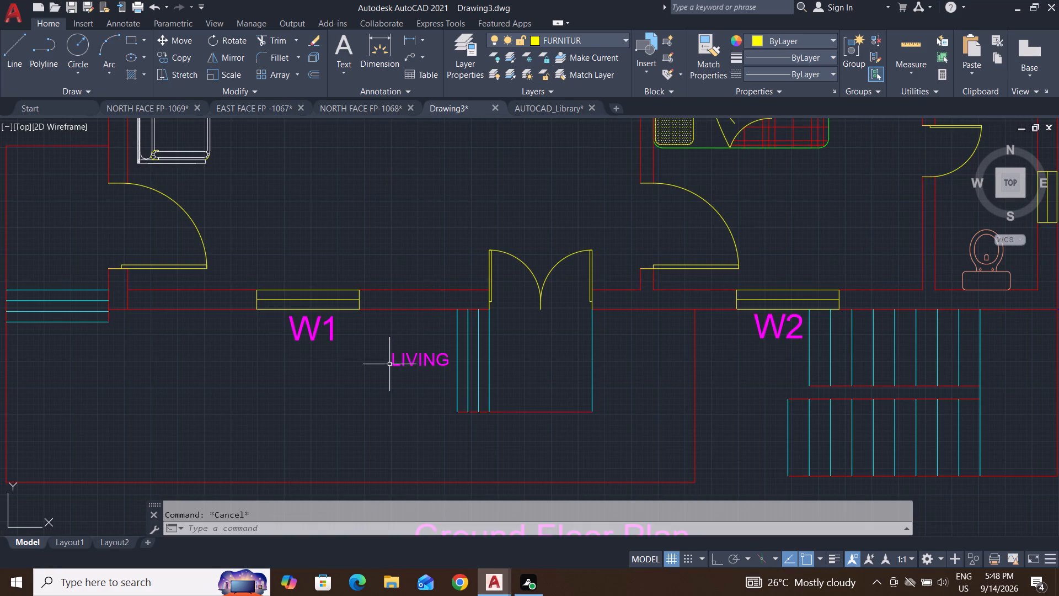
key("Escape")
key("Escape")
key("Escape")
key("Escape")
Change the copied label beside the front entrance steps to STEPS.
scroll(409, 373, "up", 2)
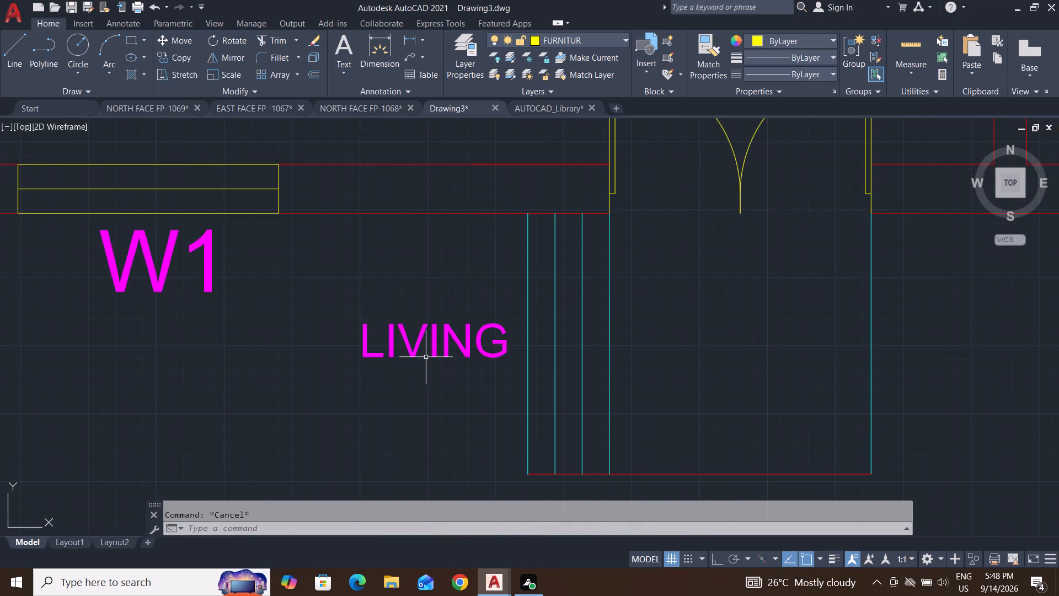
double_click(436, 351)
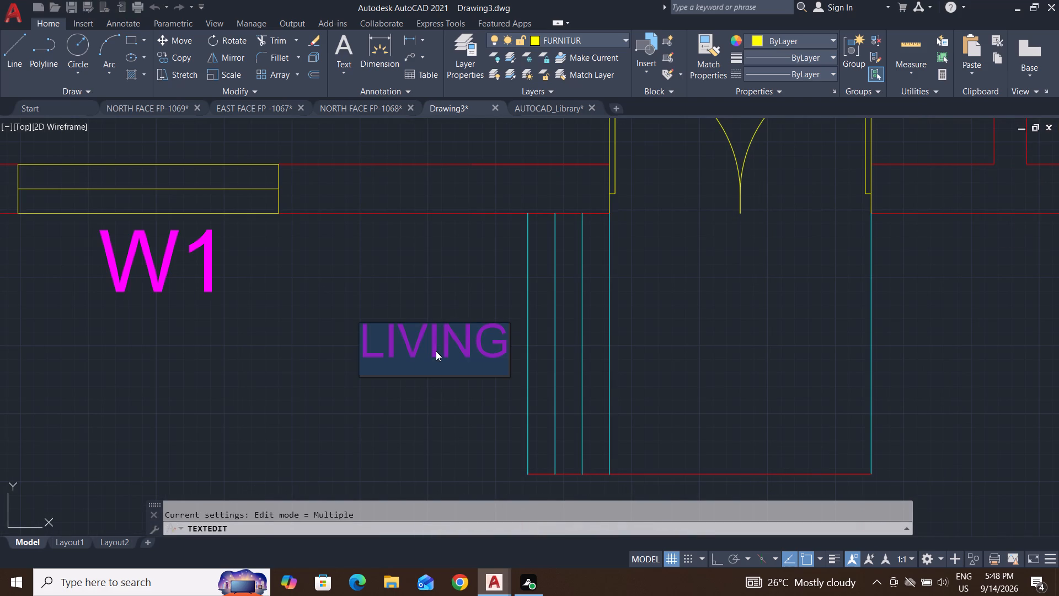
key("BackSpace")
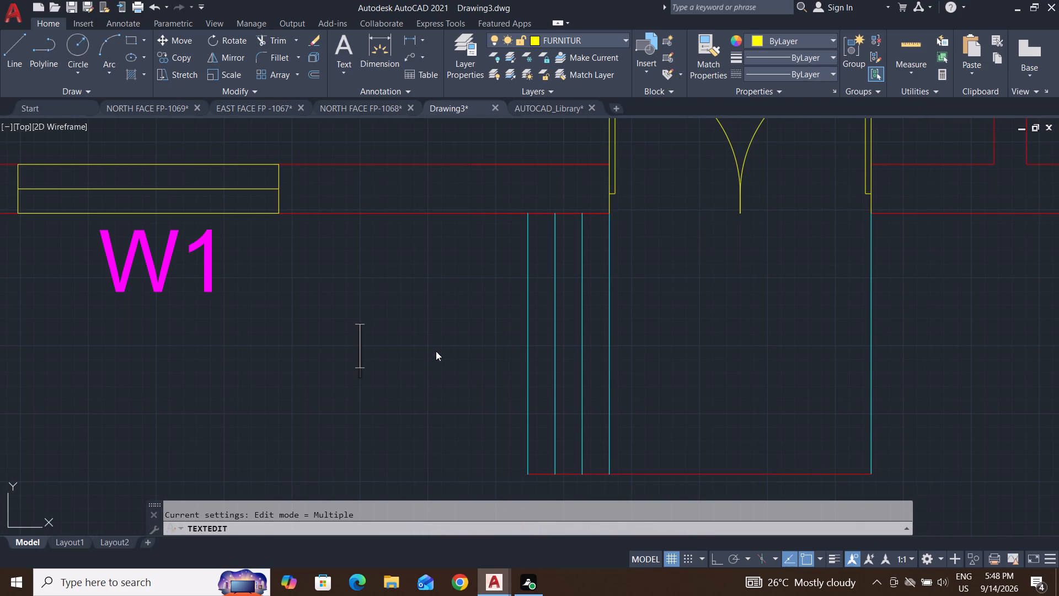
key("a")
key("BackSpace")
type("STAP")
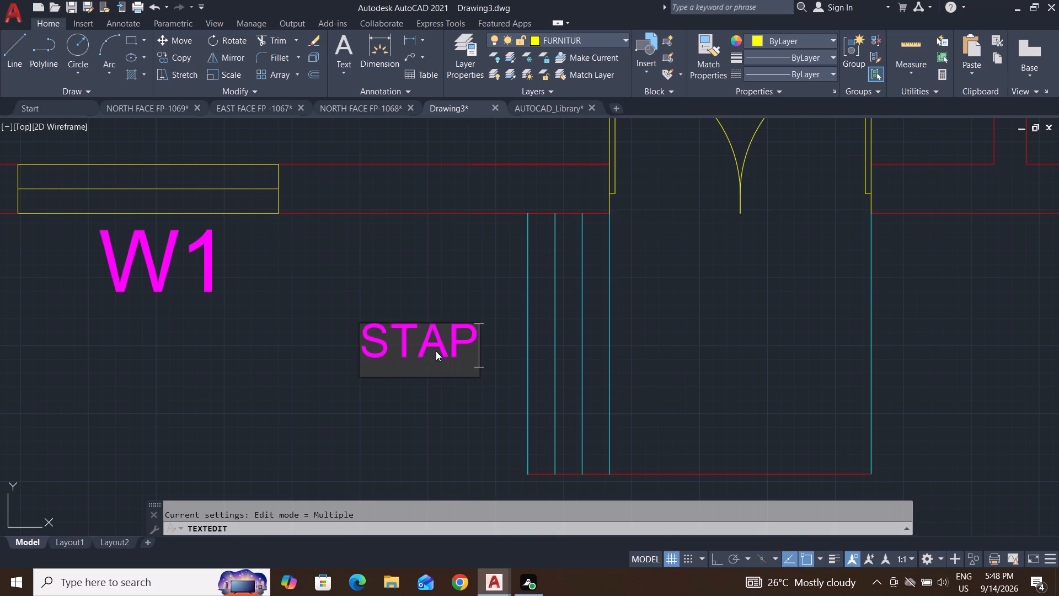
key("s")
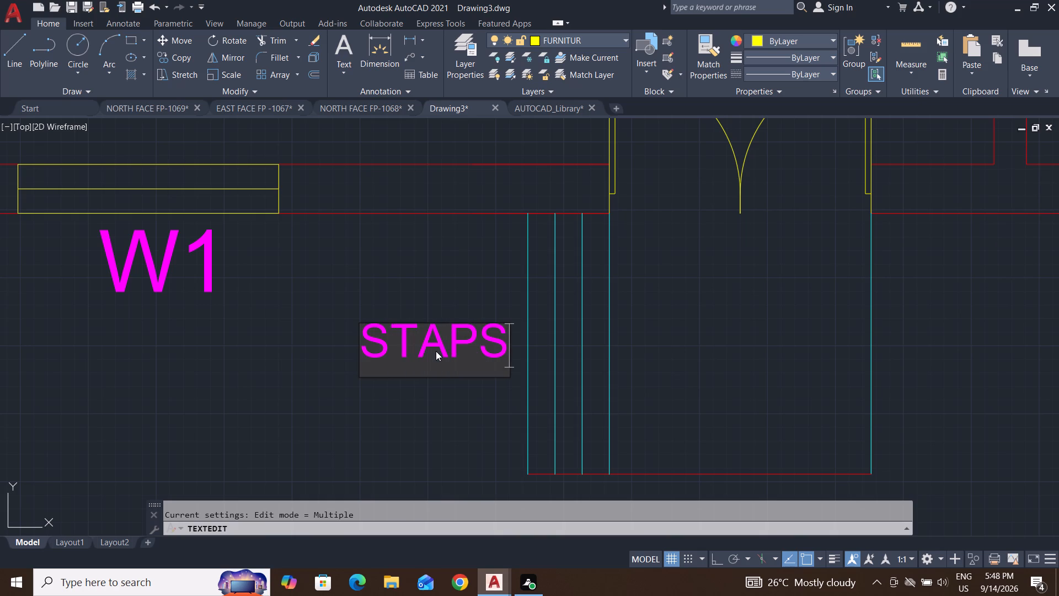
key("BackSpace")
key("BackSpace")
key("BackSpace")
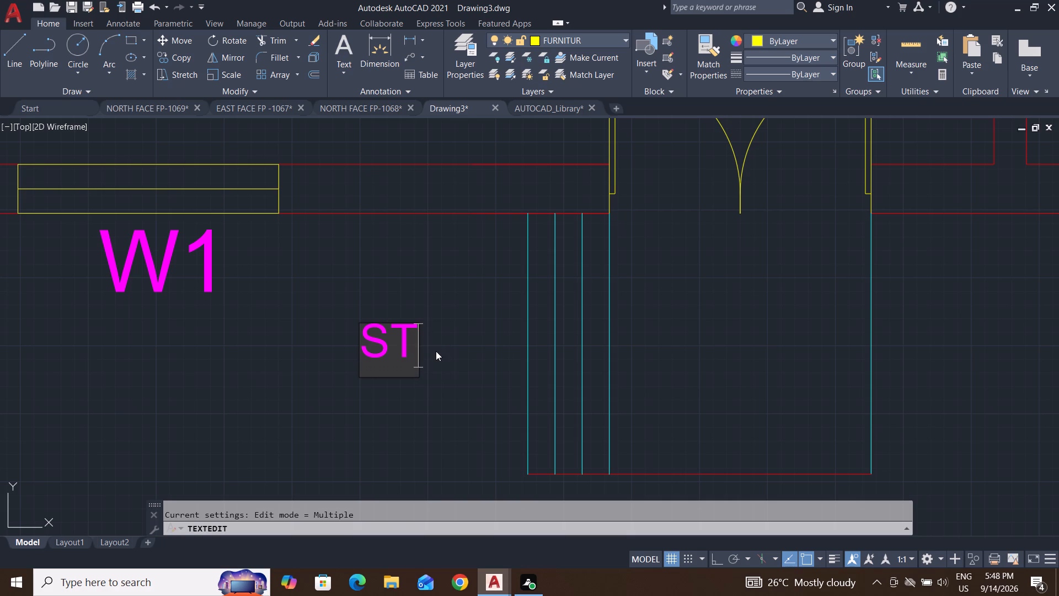
key("e")
key("p")
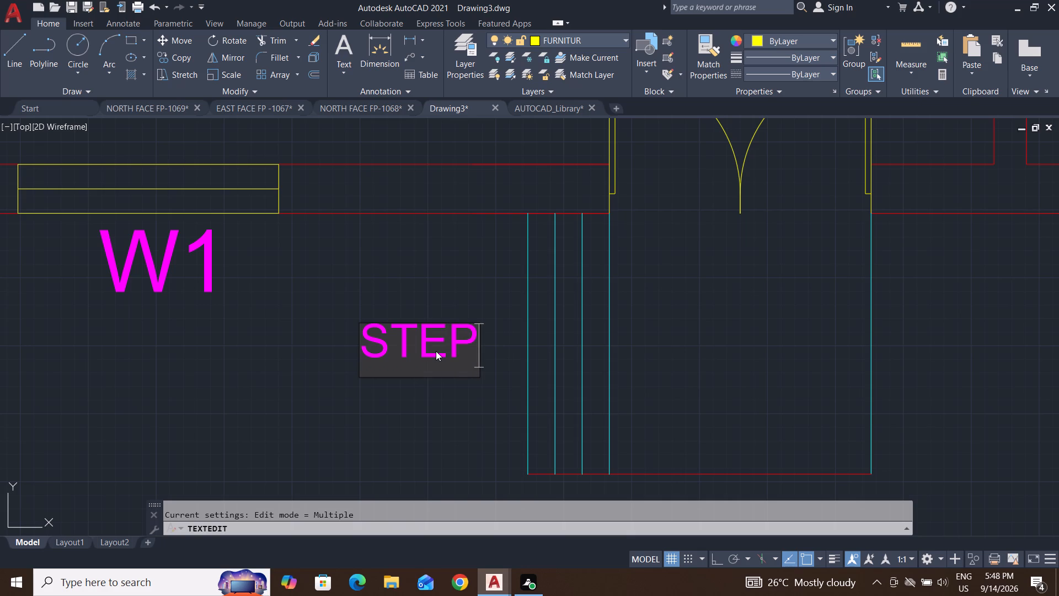
key("s")
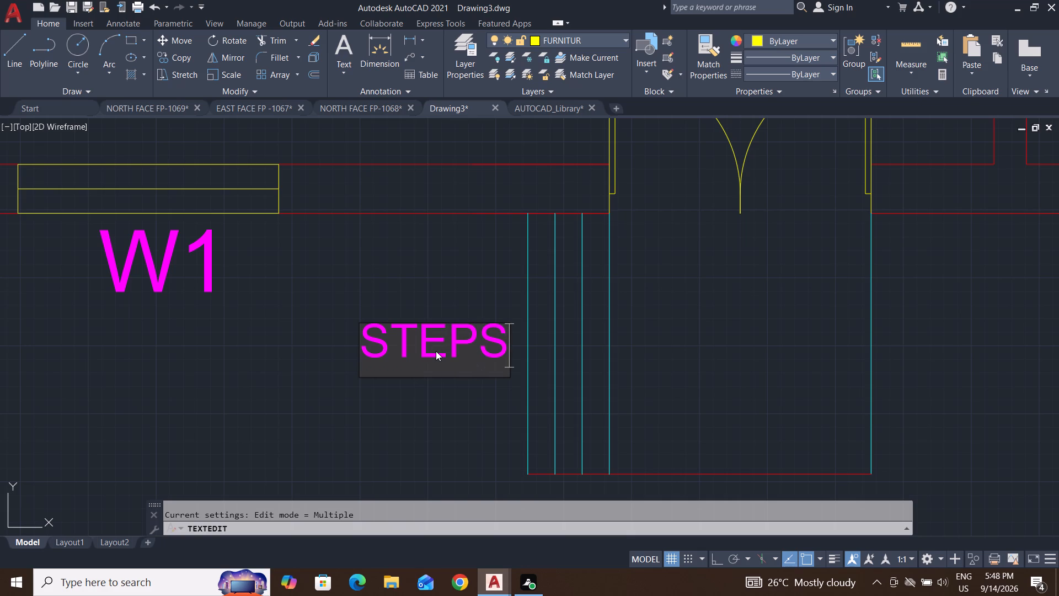
key("Return")
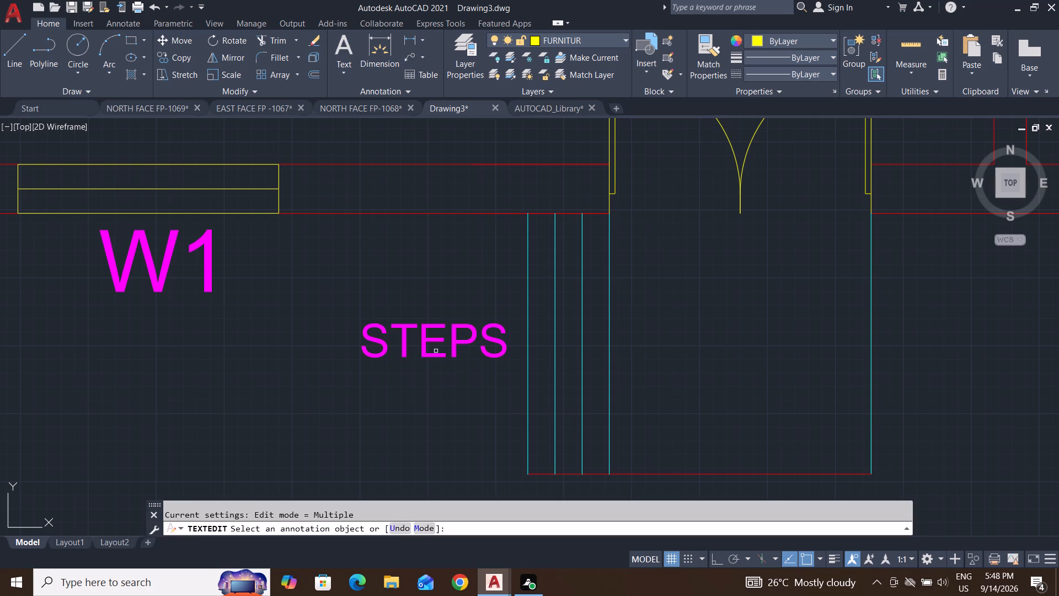
key("Escape")
key("Escape")
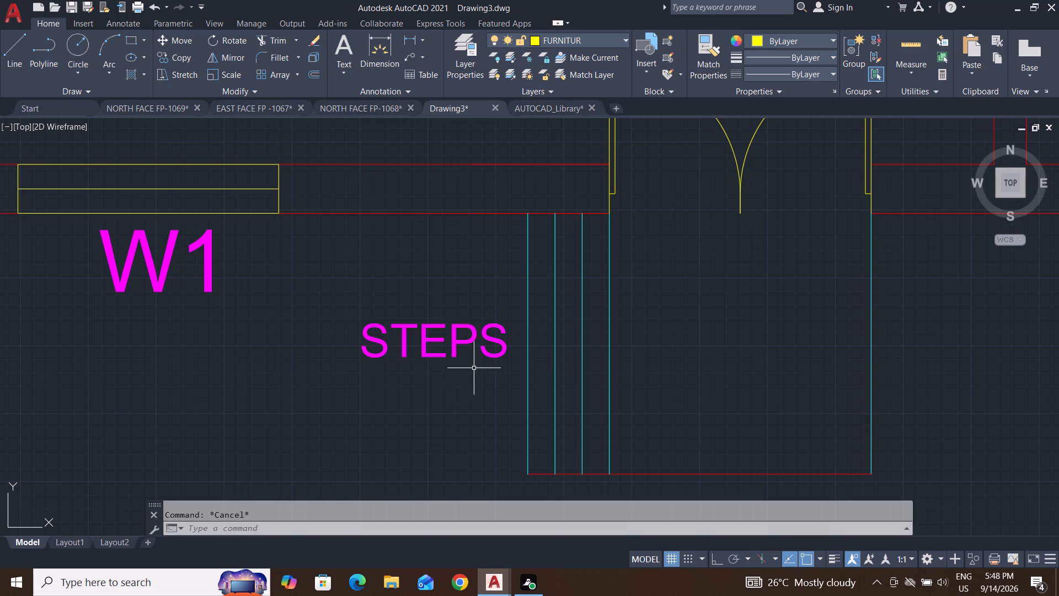
key("Escape")
key("Escape")
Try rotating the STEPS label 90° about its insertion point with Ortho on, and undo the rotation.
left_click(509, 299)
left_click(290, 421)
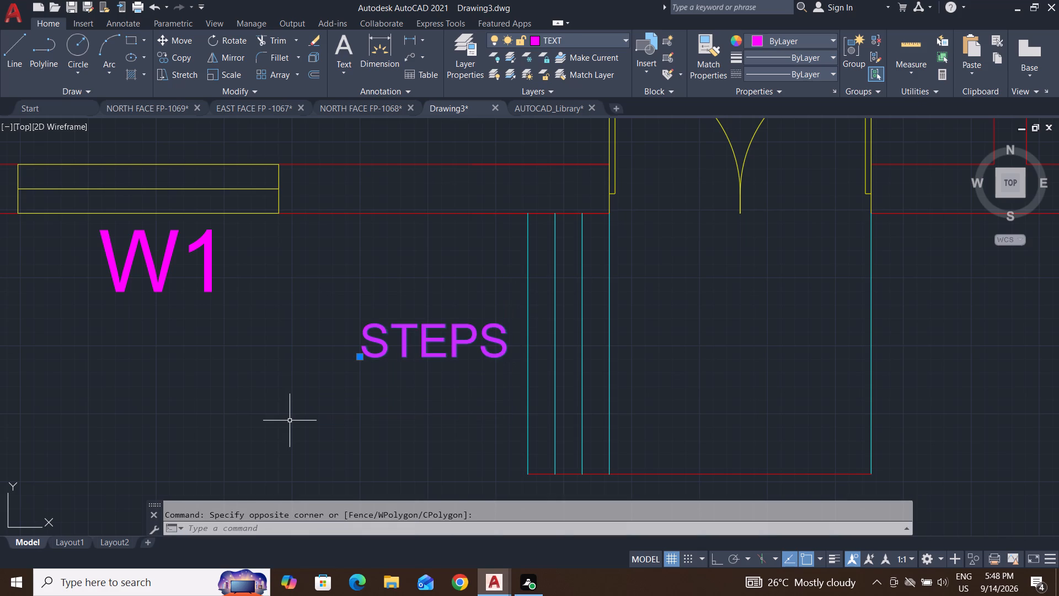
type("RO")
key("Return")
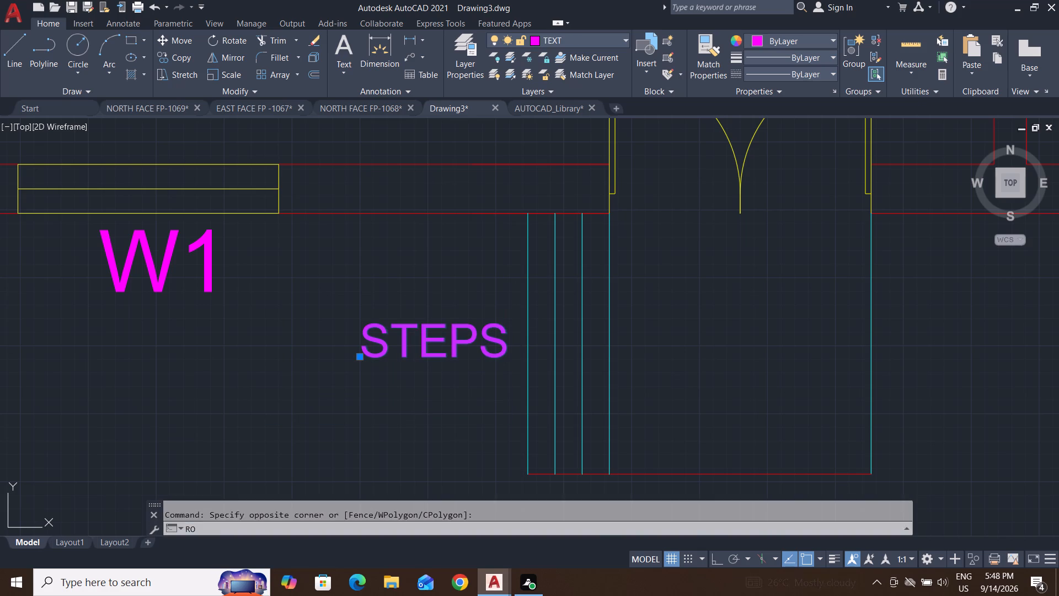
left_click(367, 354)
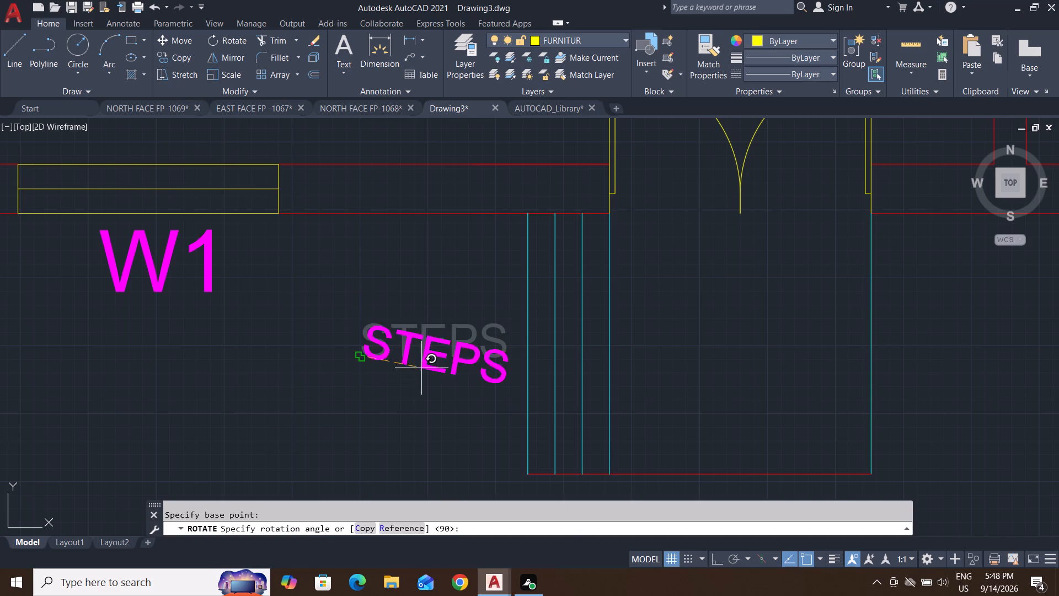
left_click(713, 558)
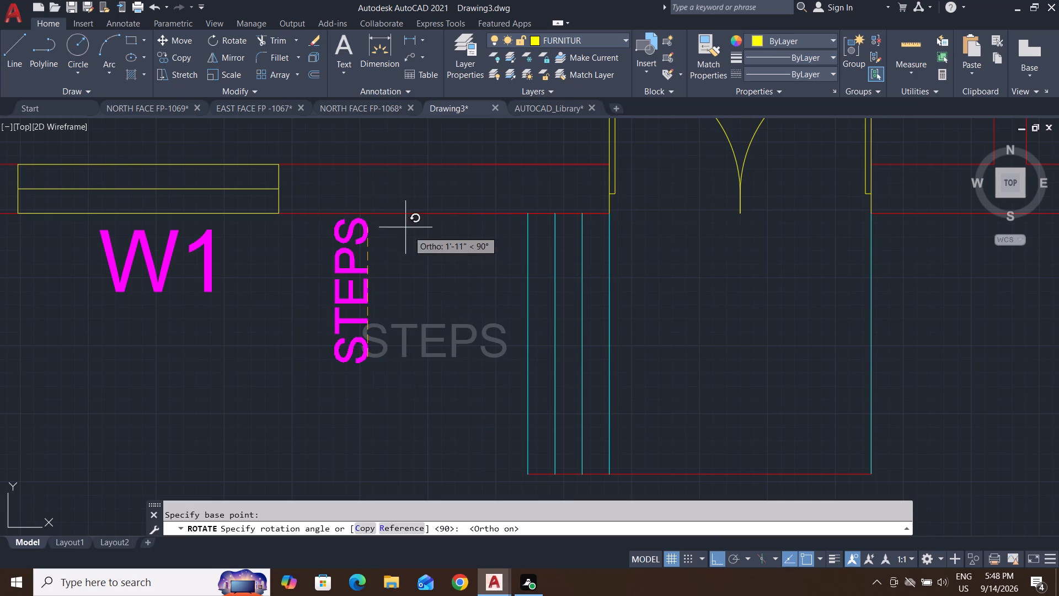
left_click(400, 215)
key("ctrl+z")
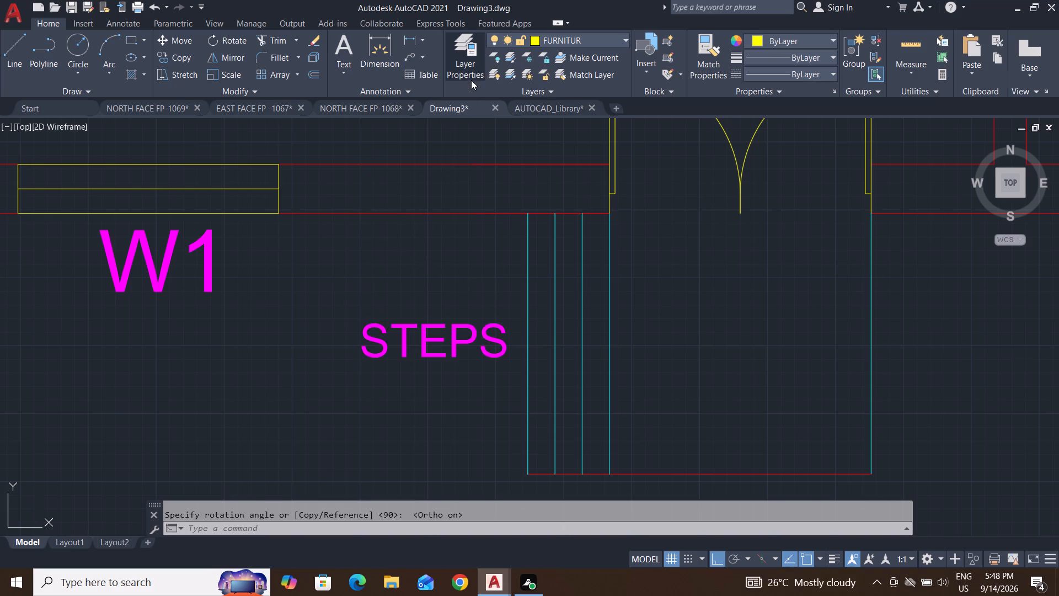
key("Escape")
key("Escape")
Copy the STEPS label to a spot just southwest of the original, below window W1.
left_click(514, 301)
left_click(288, 439)
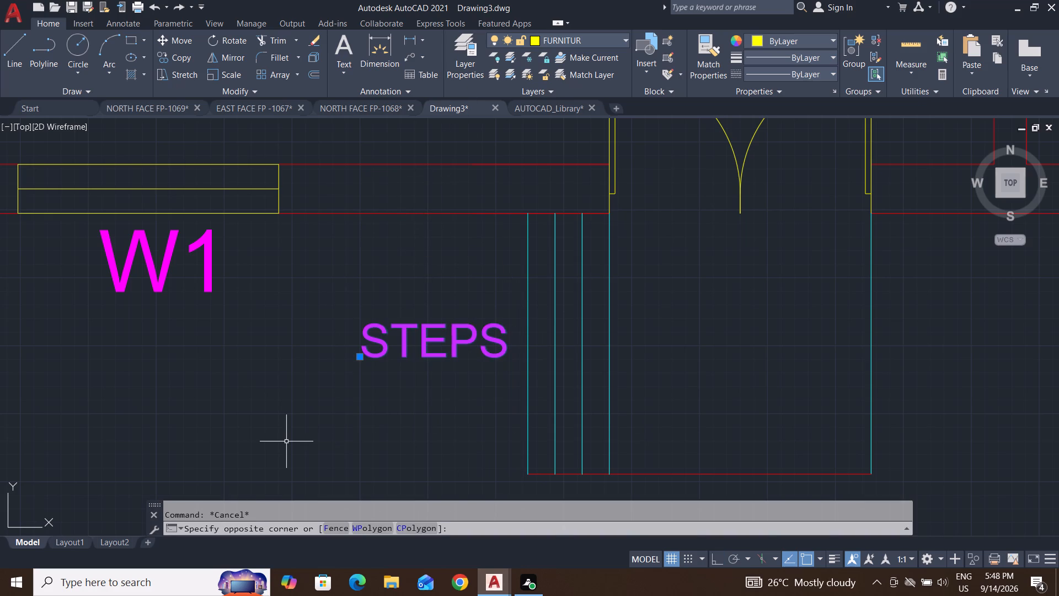
type("CO")
key("Return")
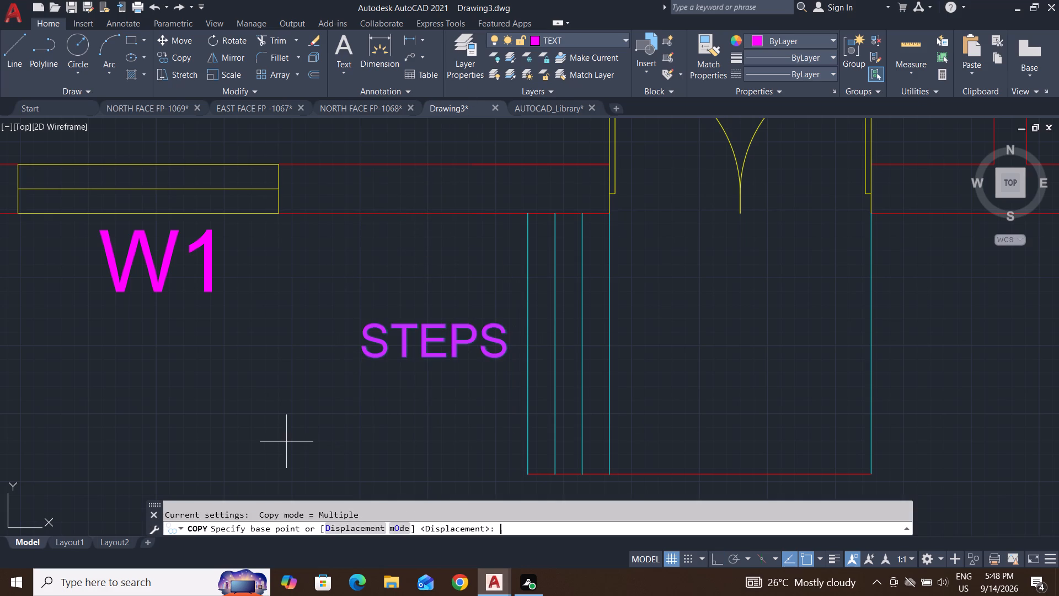
left_click(365, 353)
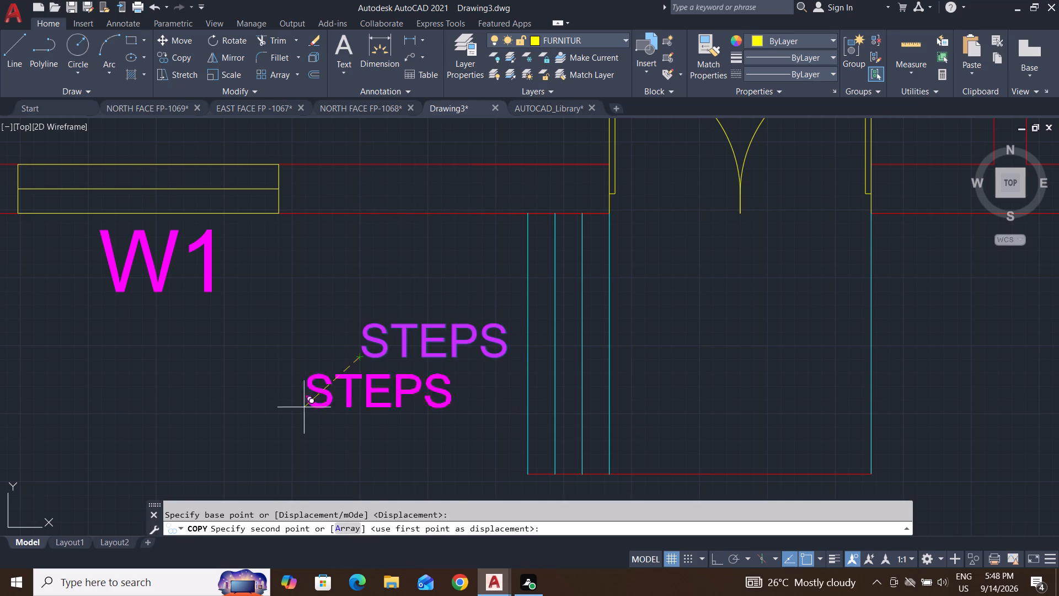
left_click(260, 424)
key("Escape")
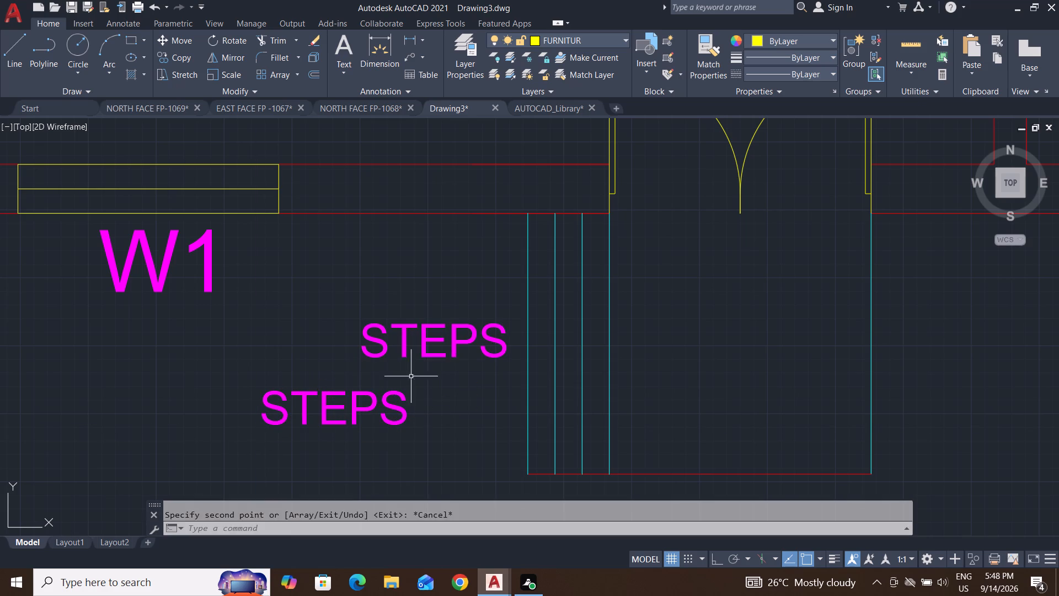
key("Escape")
key("Escape")
Delete the upper STEPS label next to the front entrance steps, keeping the copy to its southwest.
left_click(517, 312)
left_click(340, 366)
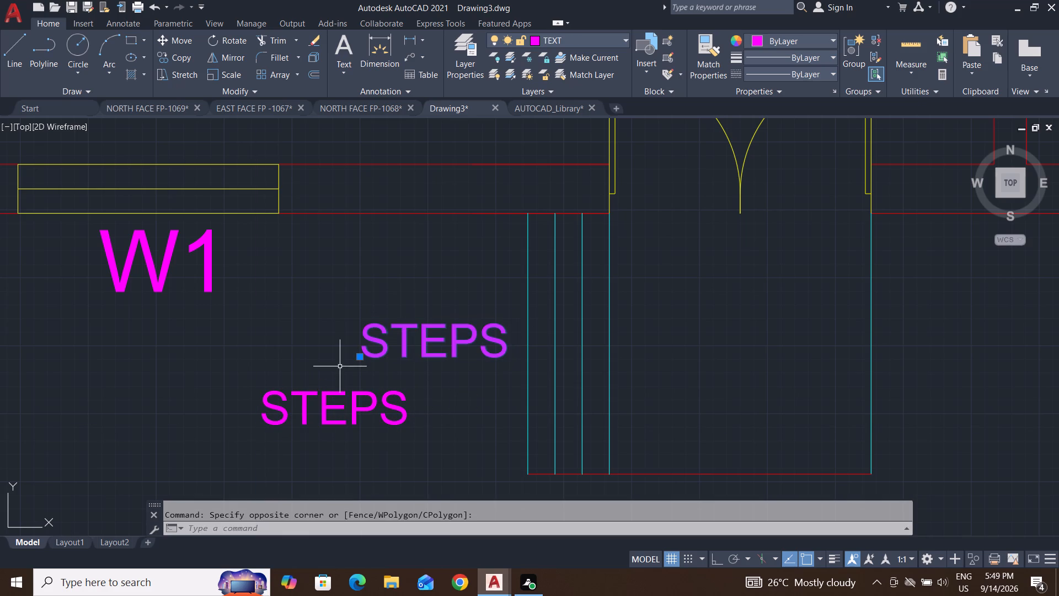
key("Delete")
key("Escape")
key("Escape")
key("Escape")
Rotate the remaining STEPS label 90° about its insertion point with Ortho on so it reads vertically.
left_click(452, 332)
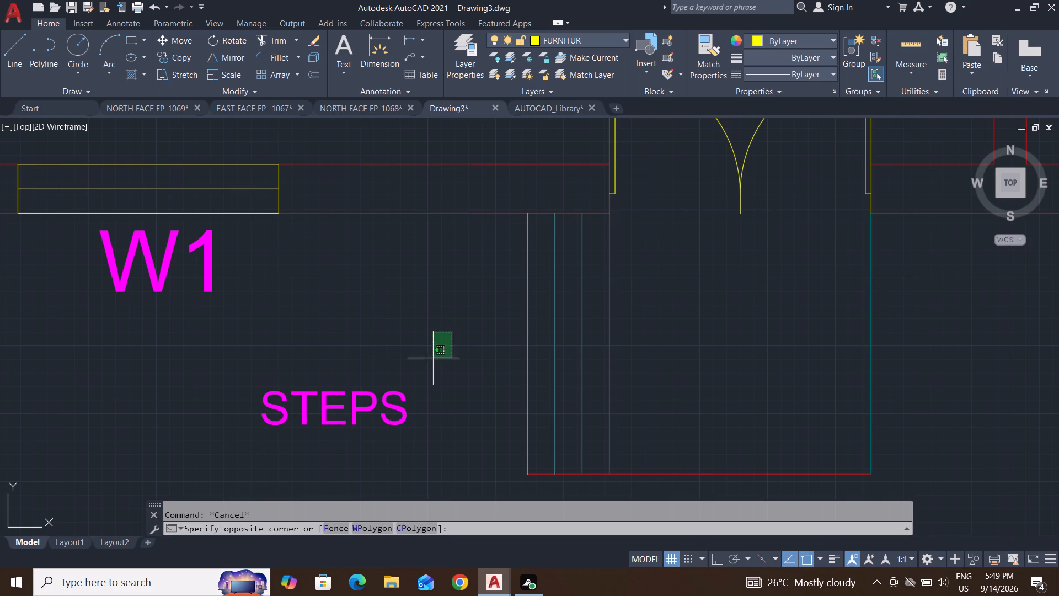
left_click(232, 463)
type("RO")
key("Return")
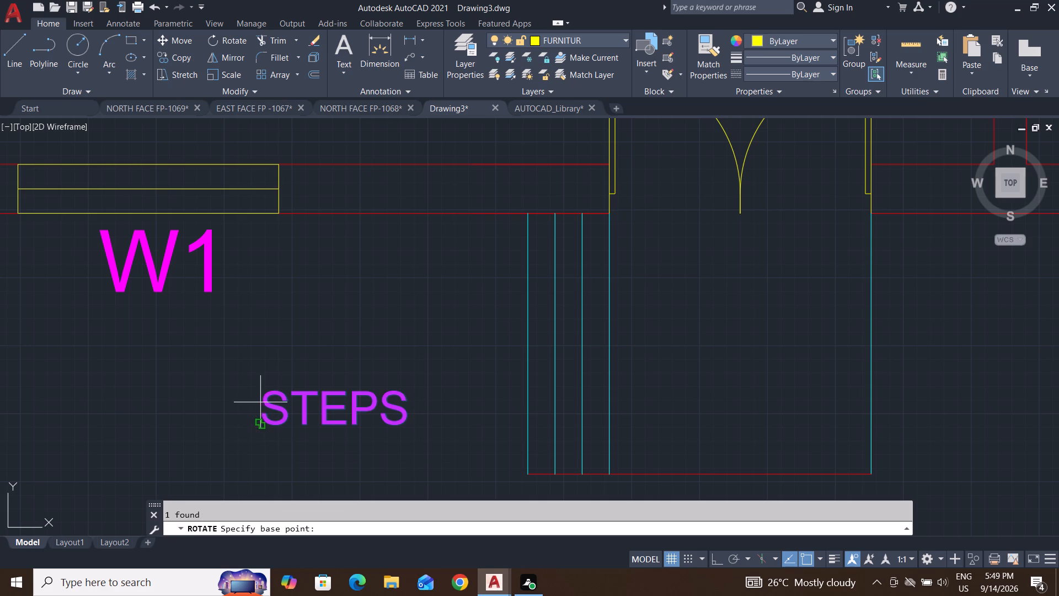
left_click(261, 417)
left_click(718, 560)
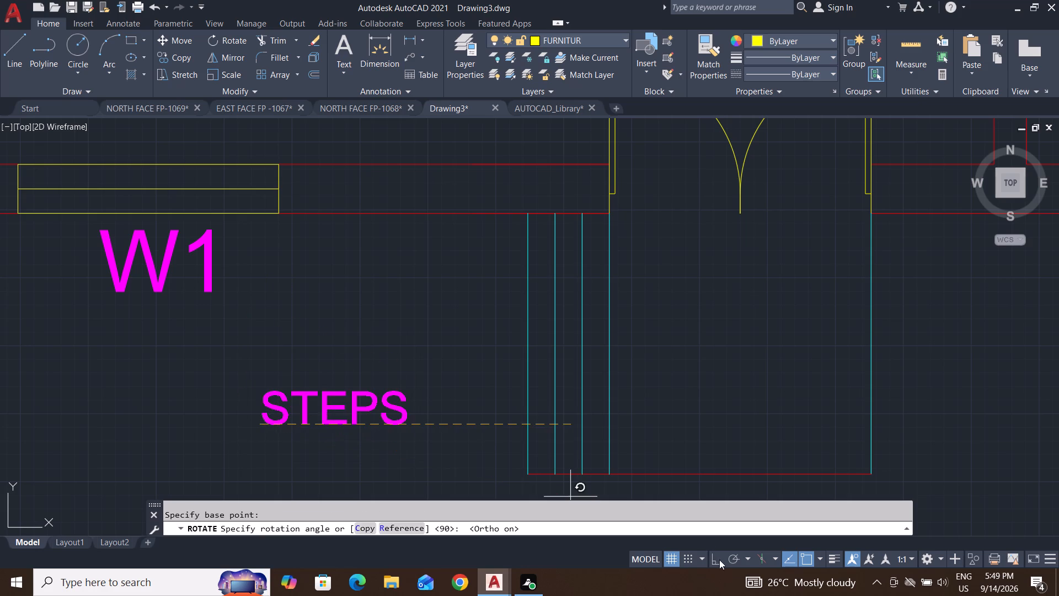
left_click(285, 254)
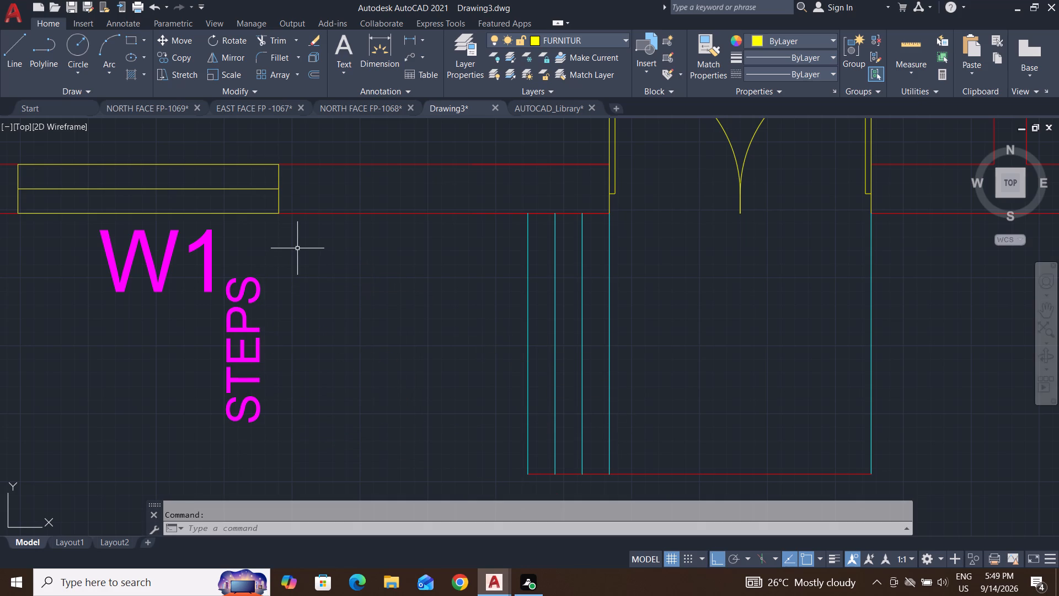
key("Escape")
key("Escape")
key("Escape")
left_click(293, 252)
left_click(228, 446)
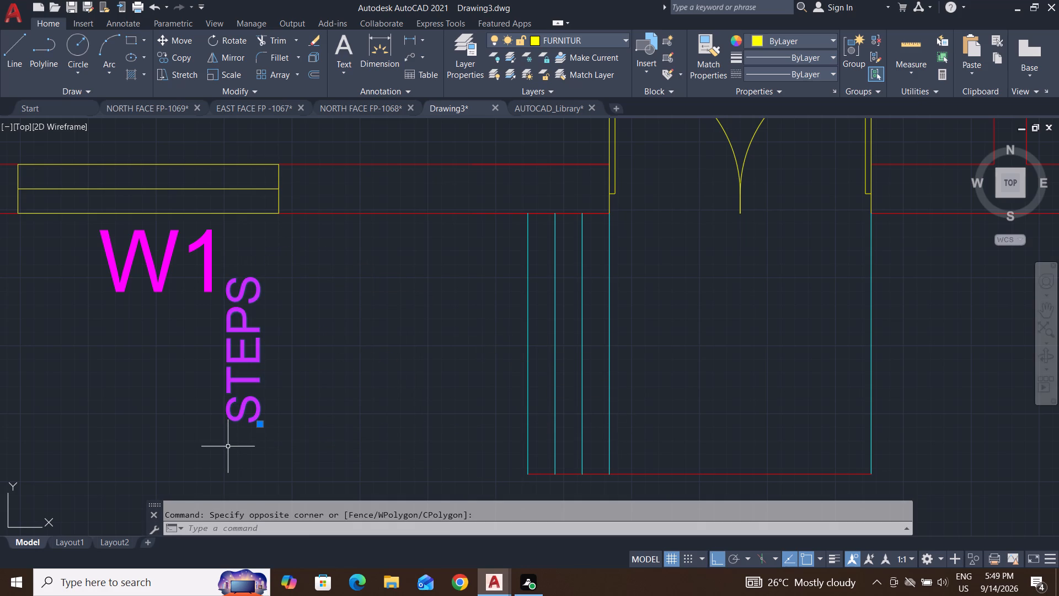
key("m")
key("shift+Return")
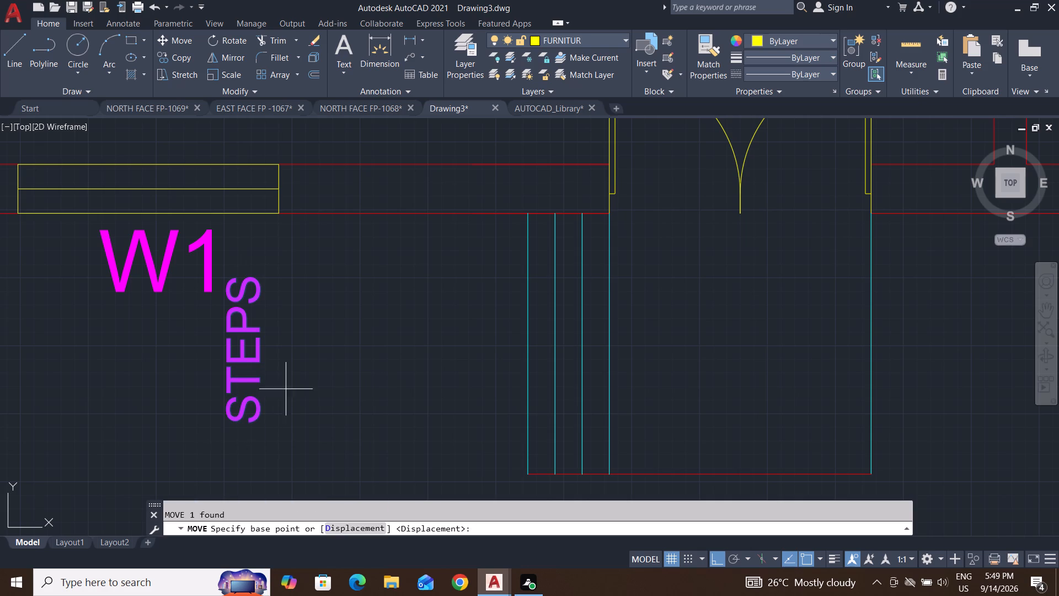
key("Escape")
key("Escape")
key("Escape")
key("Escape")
Move the vertical STEPS label straight east to sit just west of the front entrance steps.
left_click(301, 255)
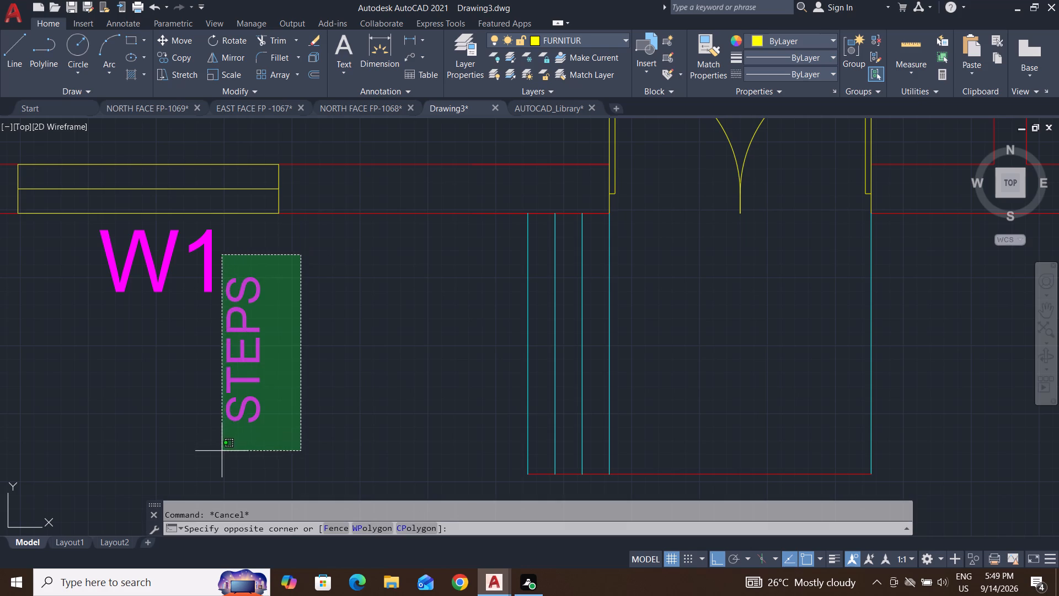
left_click(222, 451)
key("m")
key("Return")
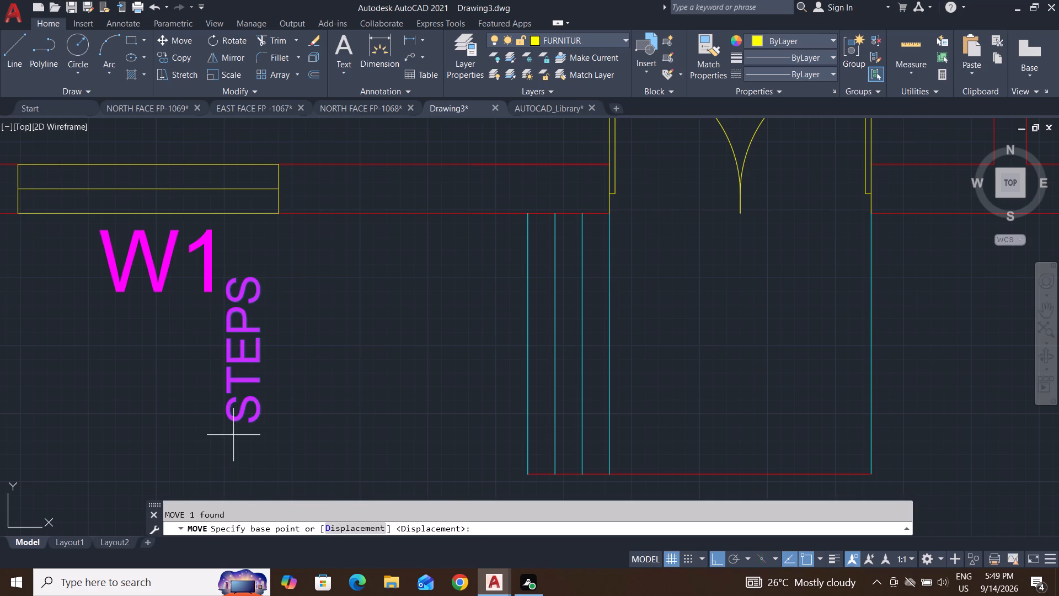
left_click(246, 415)
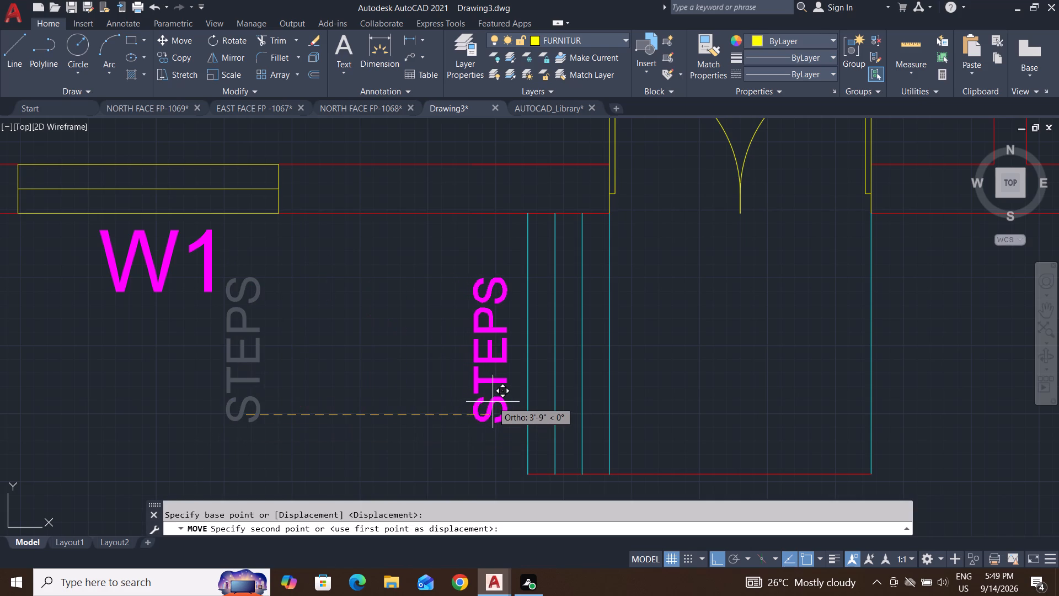
left_click(504, 398)
Copy the vertical STEPS label about 32'-5" straight west into the empty area outside the plan.
scroll(448, 434, "down", 1)
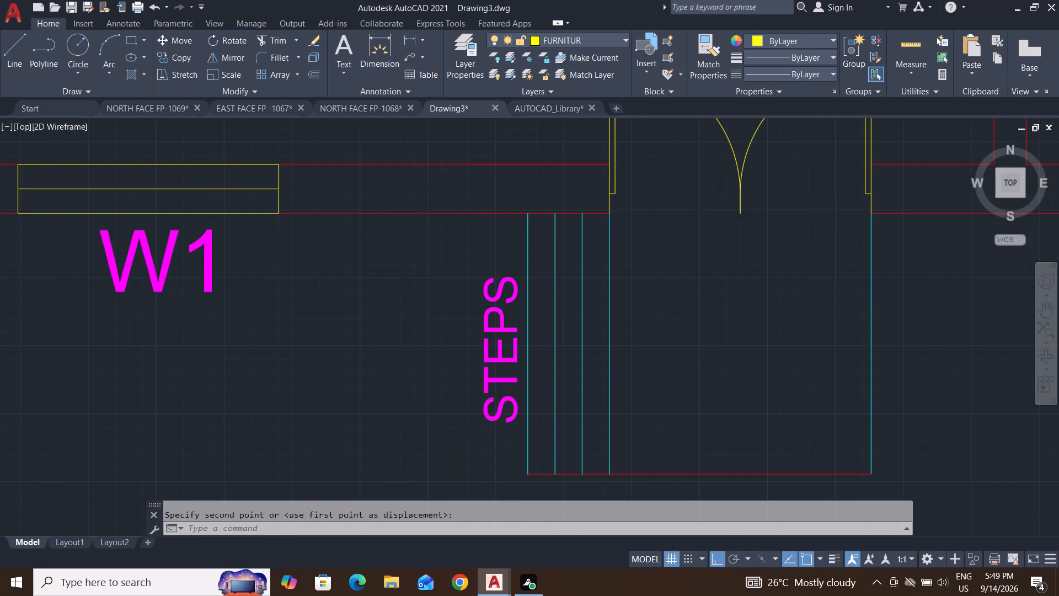
scroll(448, 434, "down", 1)
middle_click(455, 439)
scroll(455, 439, "down", 1)
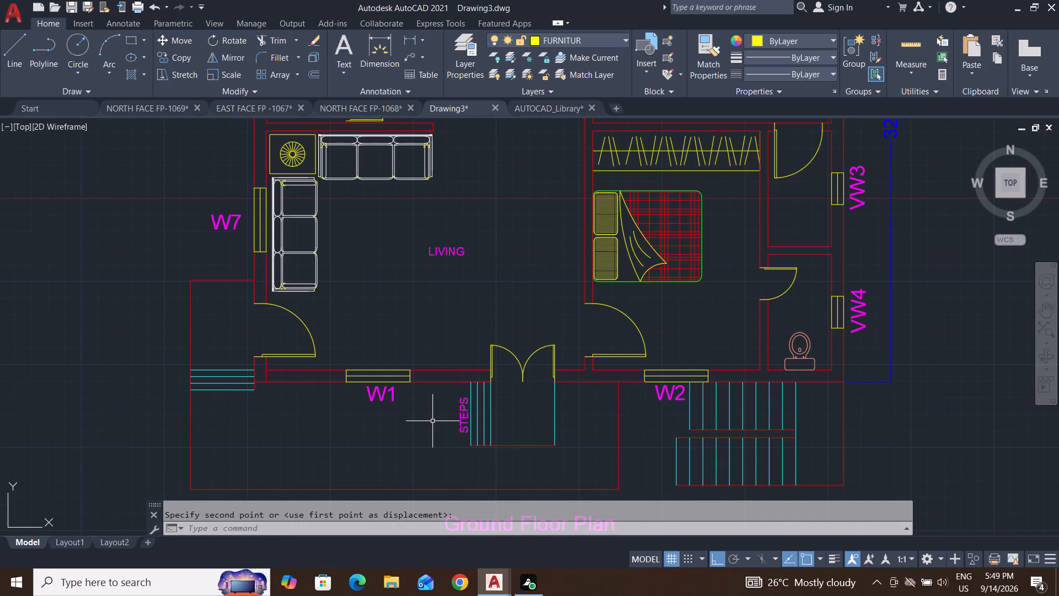
scroll(432, 421, "up", 2)
scroll(515, 367, "up", 3)
left_click(529, 338)
scroll(529, 338, "down", 3)
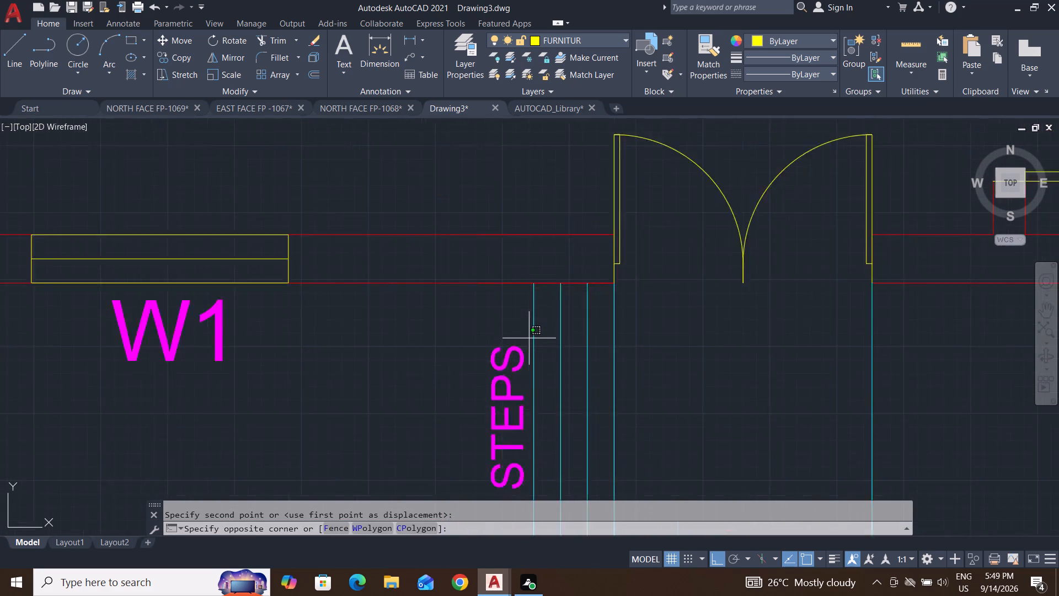
left_click(488, 445)
key("c")
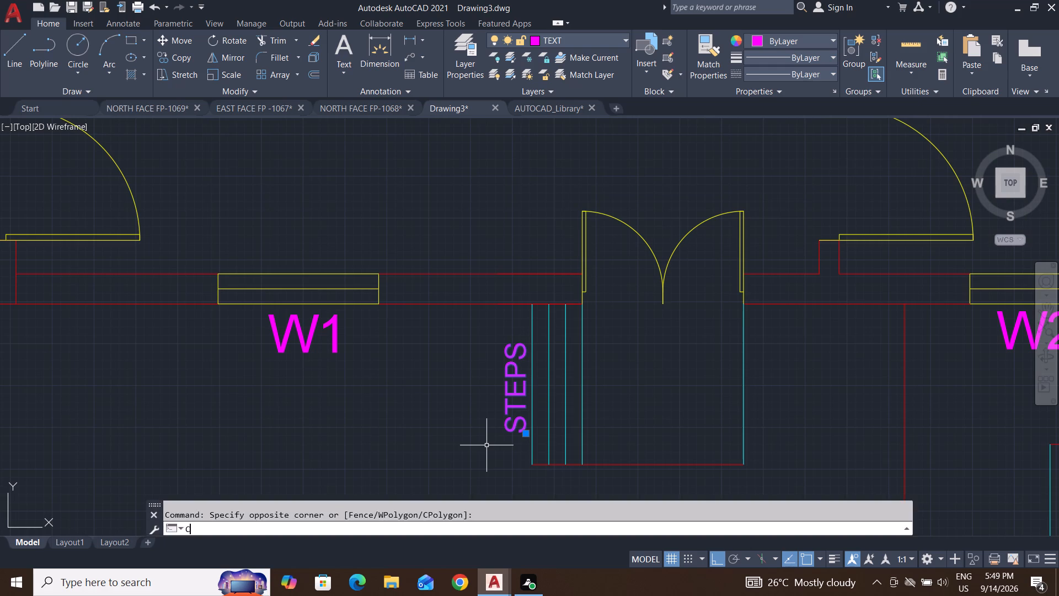
key("o")
key("Return")
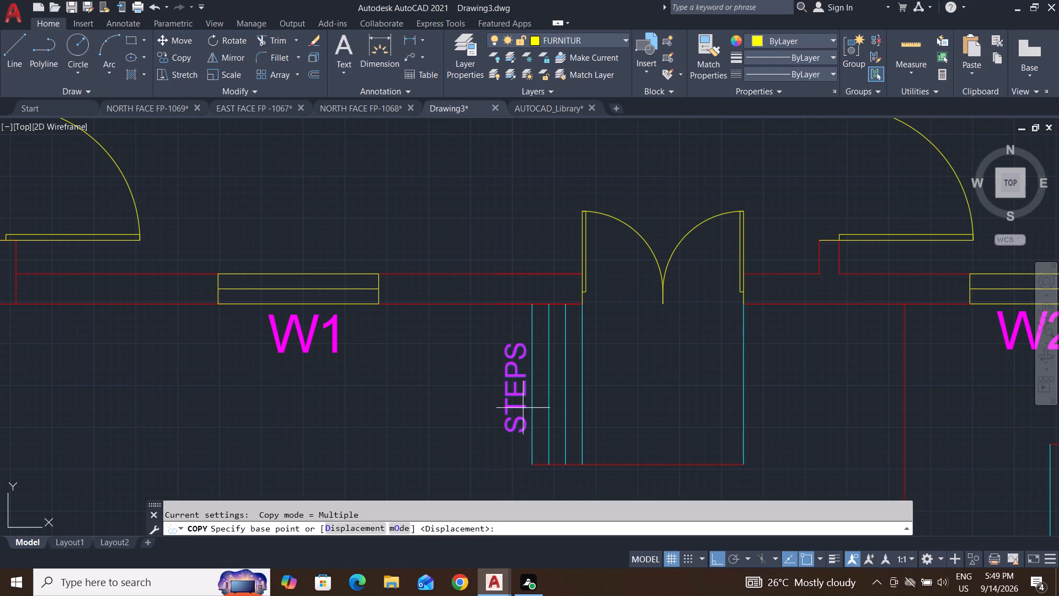
left_click(521, 420)
scroll(521, 421, "down", 4)
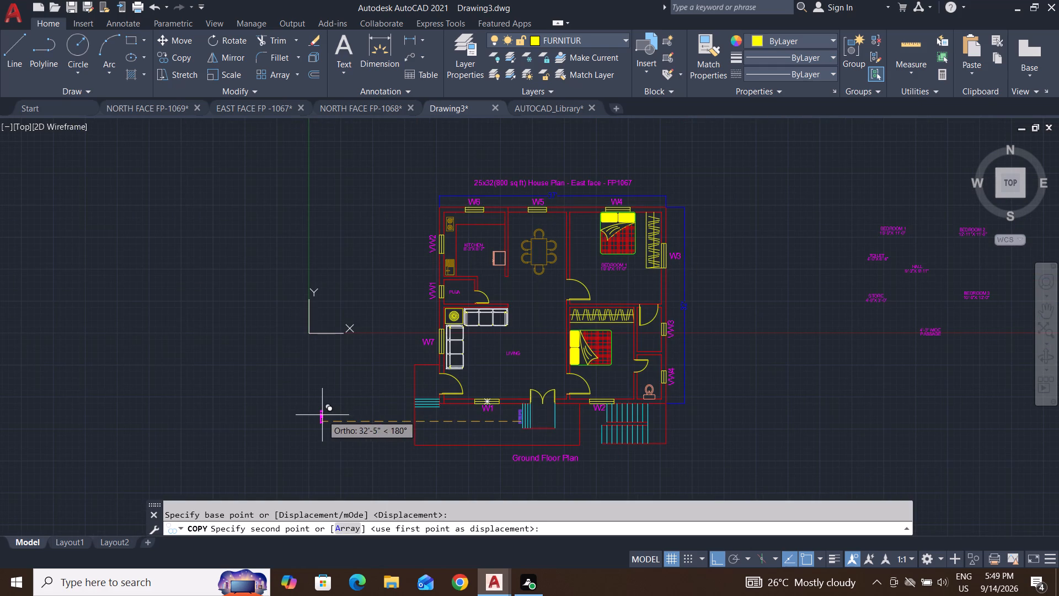
left_click(322, 415)
key("Escape")
key("Escape")
key("Escape")
Rotate the copied STEPS label outside the plan 270° about its insertion point so it reads horizontally.
left_click(342, 391)
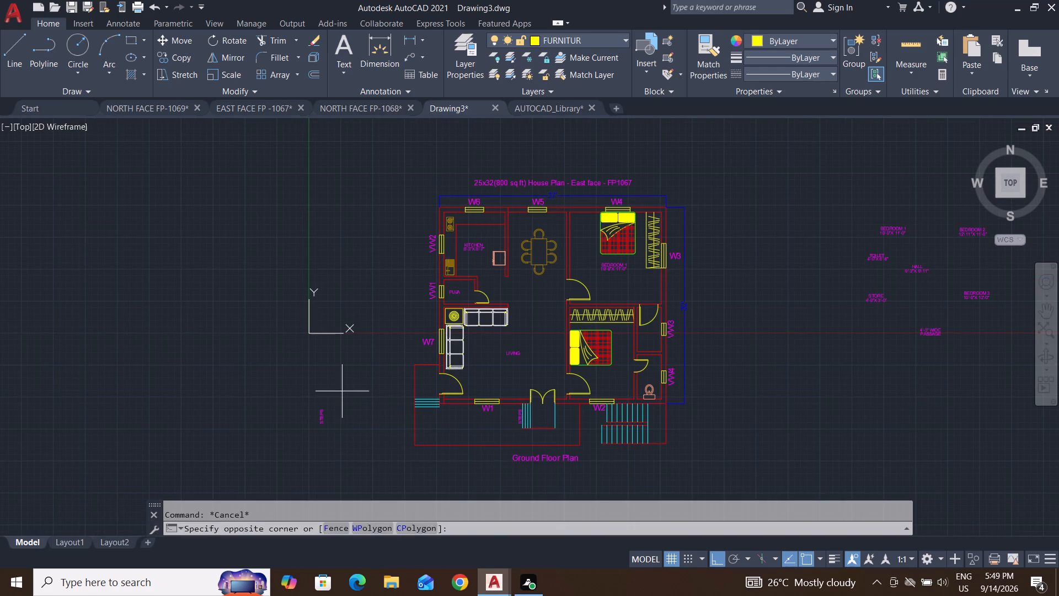
left_click_drag(288, 462, 282, 470)
key("r")
key("o")
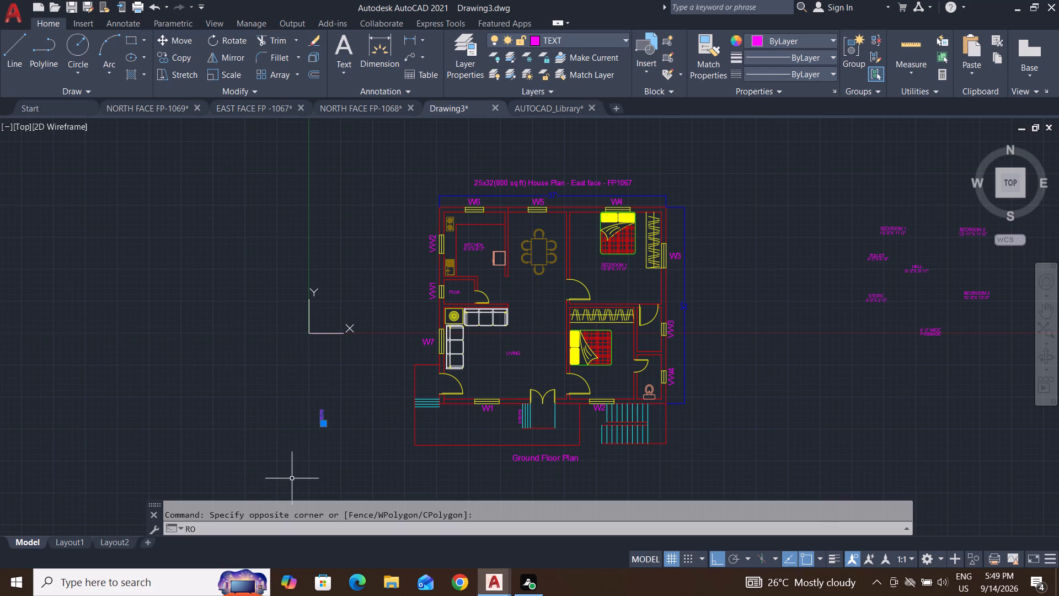
key("Return")
scroll(322, 434, "up", 3)
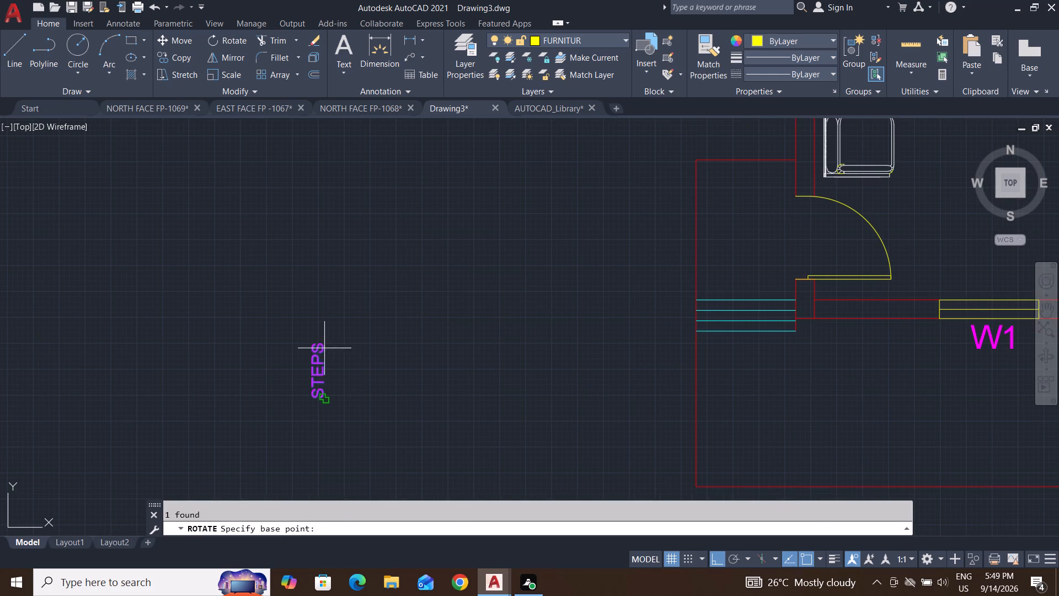
left_click(320, 395)
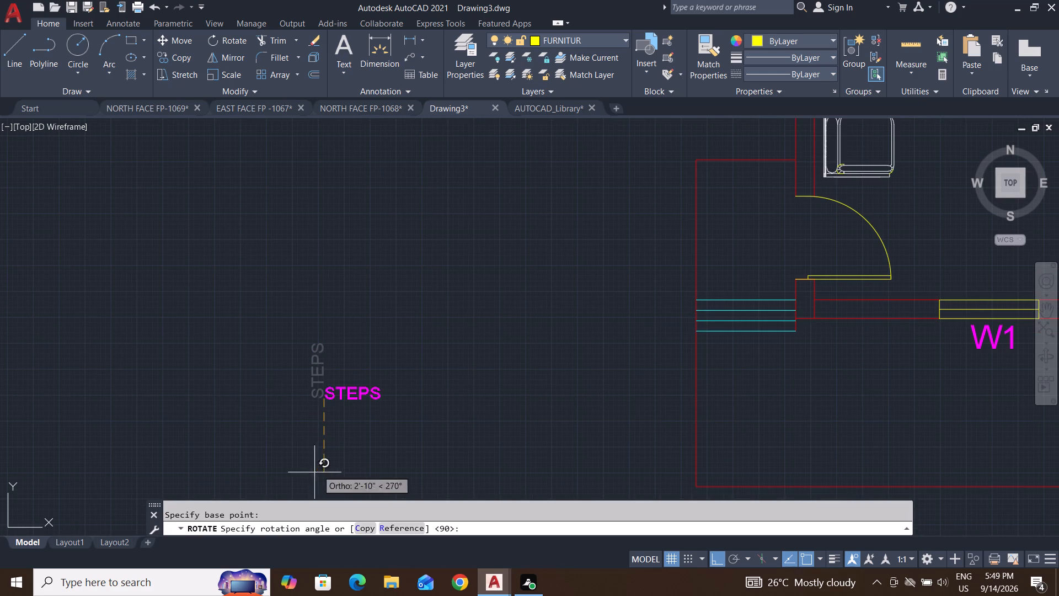
left_click(295, 456)
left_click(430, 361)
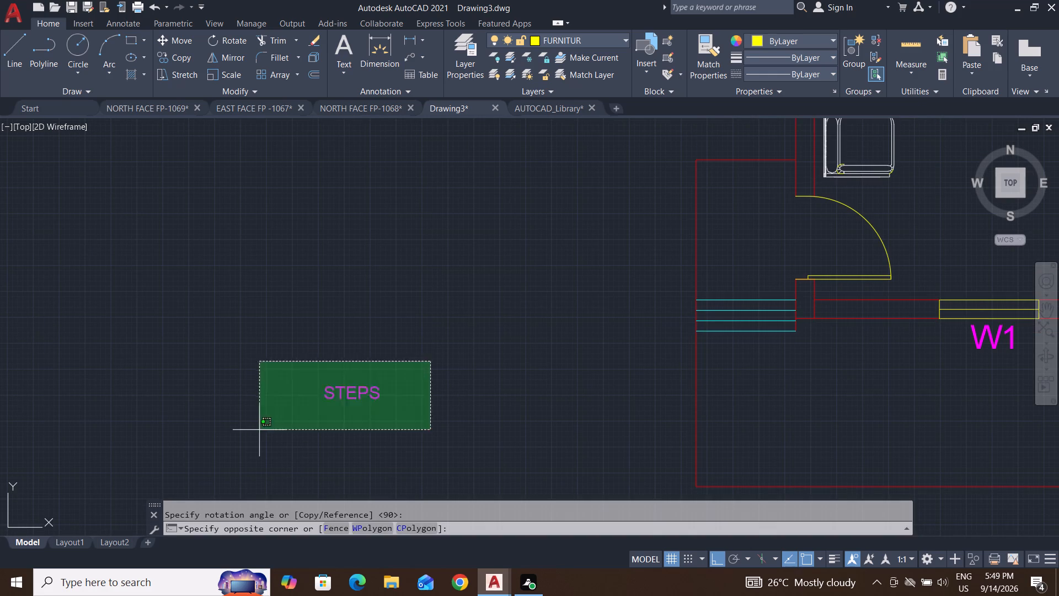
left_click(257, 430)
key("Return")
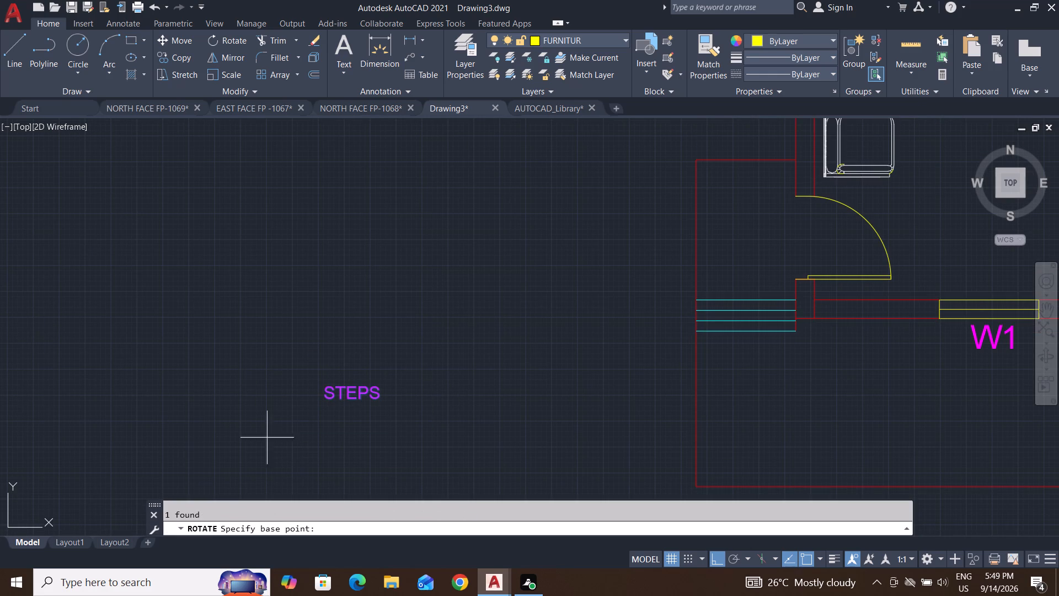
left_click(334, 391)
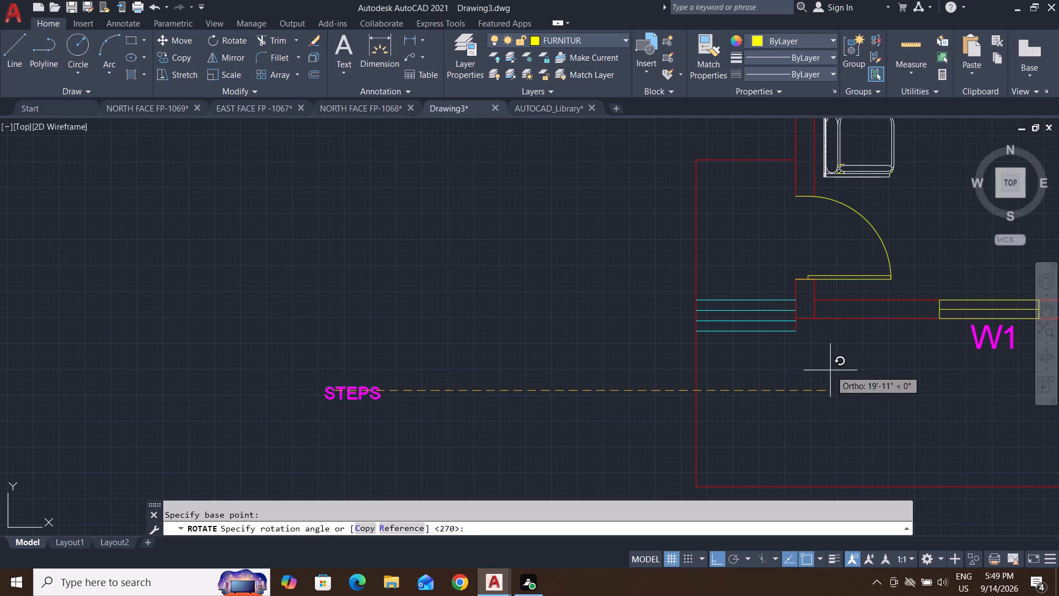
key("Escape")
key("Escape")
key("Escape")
Move the horizontal STEPS label, with Ortho off, to just below the side steps at the plan's southwest corner.
left_click(413, 358)
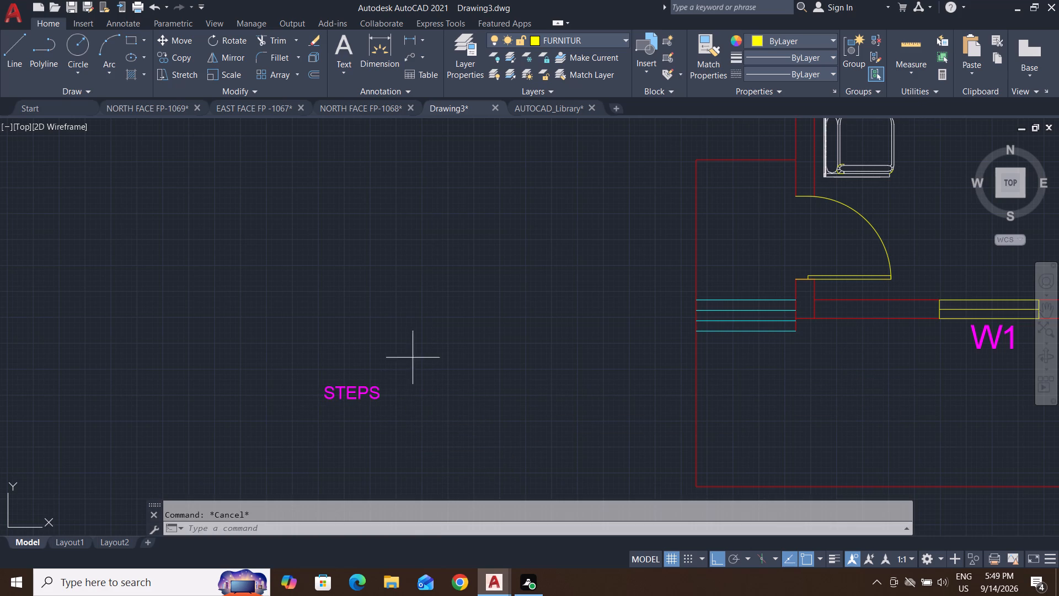
left_click(284, 440)
key("m")
key("Return")
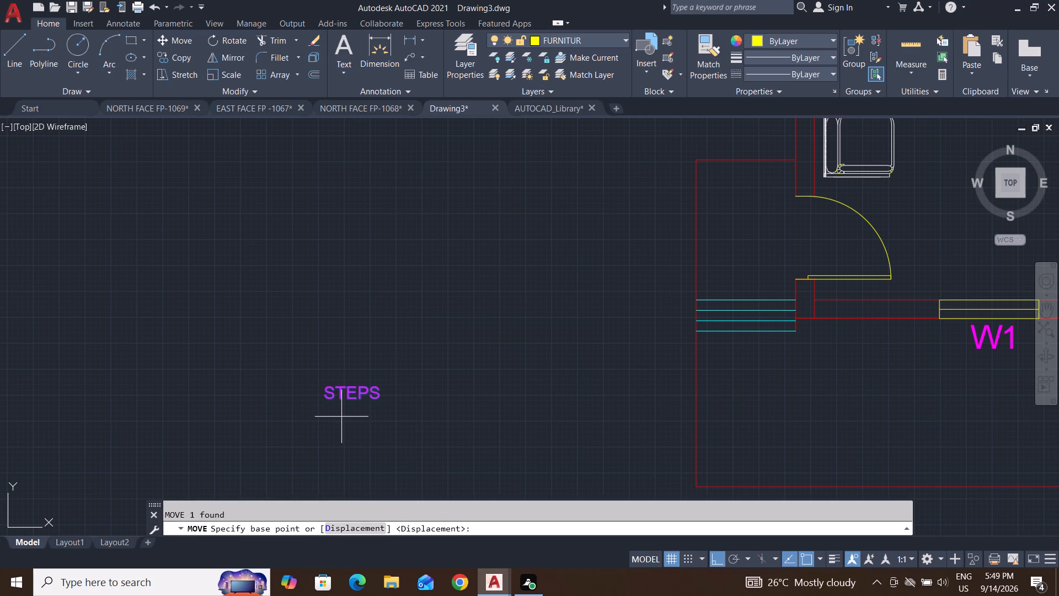
left_click(335, 395)
scroll(330, 364, "down", 2)
scroll(539, 353, "up", 1)
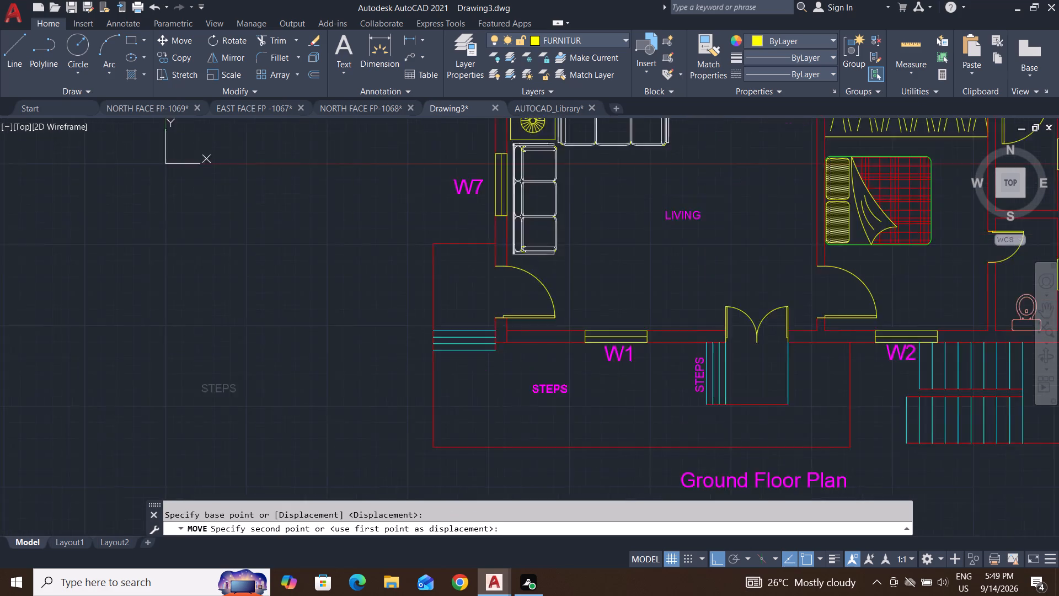
scroll(539, 353, "up", 1)
left_click(715, 562)
scroll(398, 348, "up", 1)
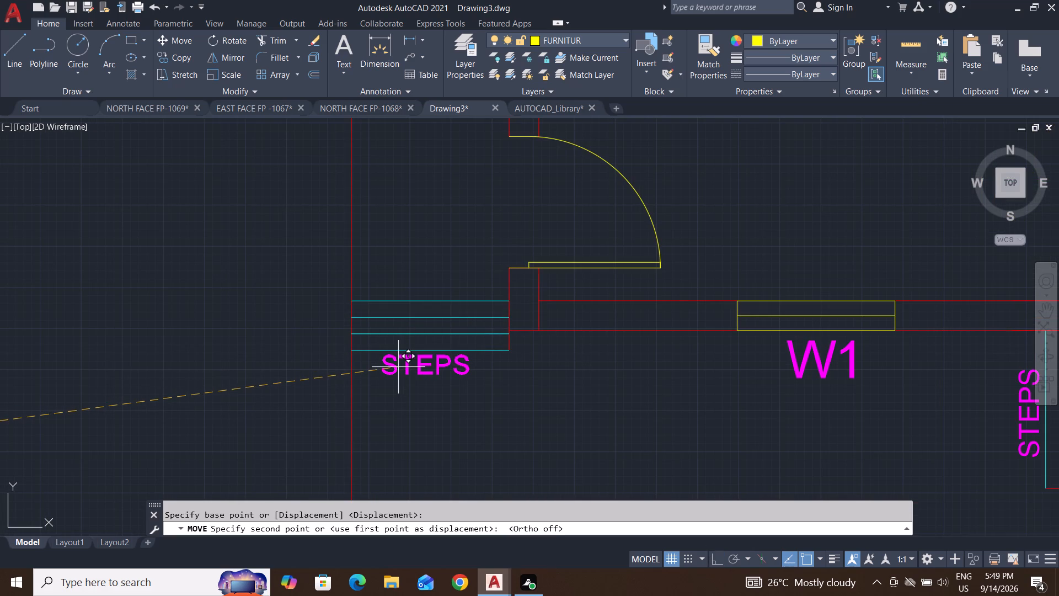
left_click(398, 367)
scroll(399, 435, "down", 4)
middle_click_drag(399, 435, 416, 387)
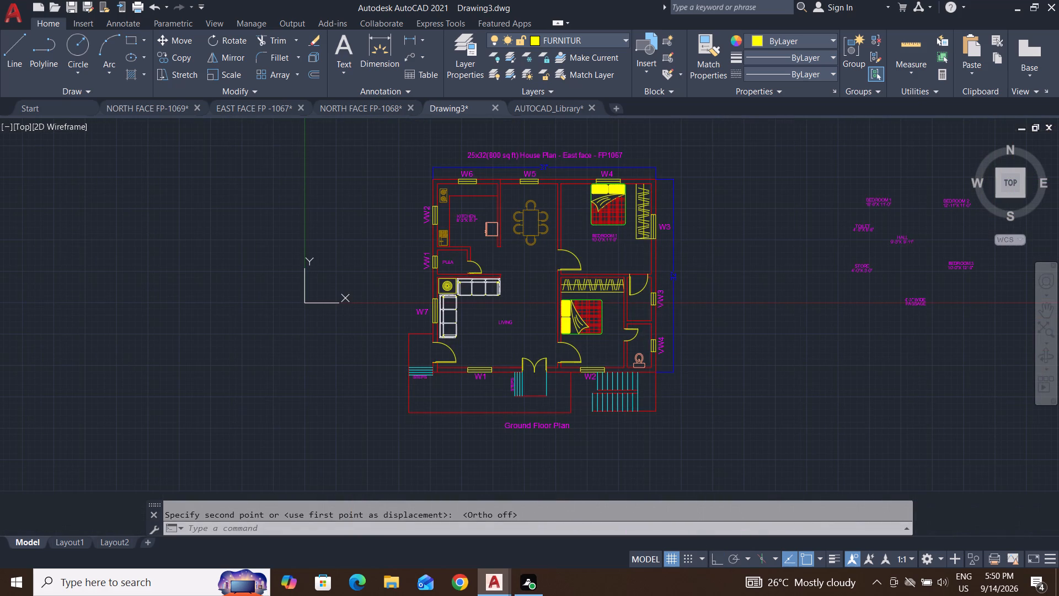
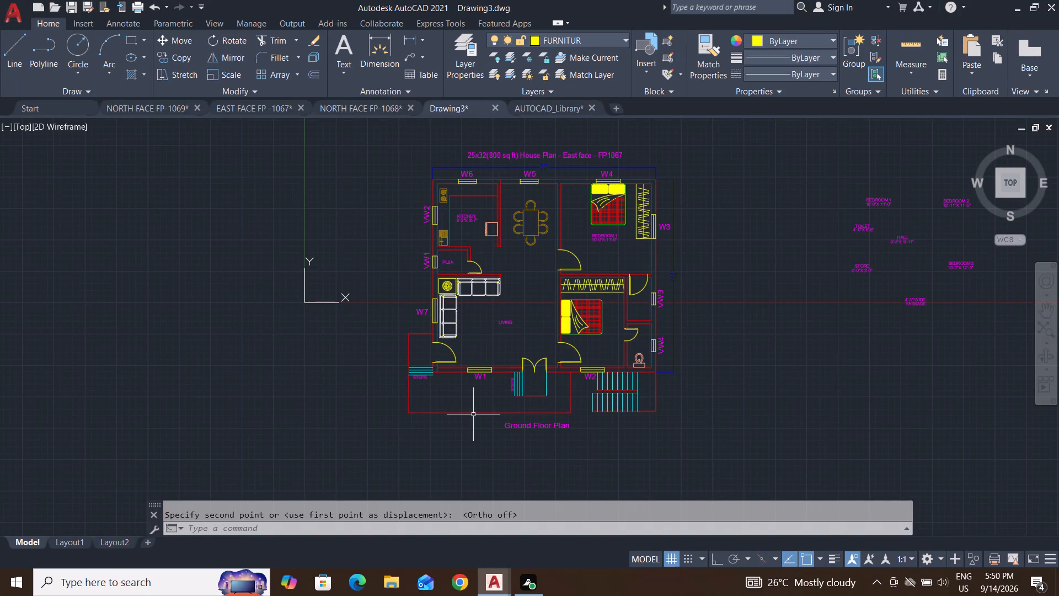
Change the linetype of the outer boundary's south line and west line at the plan's southwest to the dashed ACAD linetype.
left_click(478, 413)
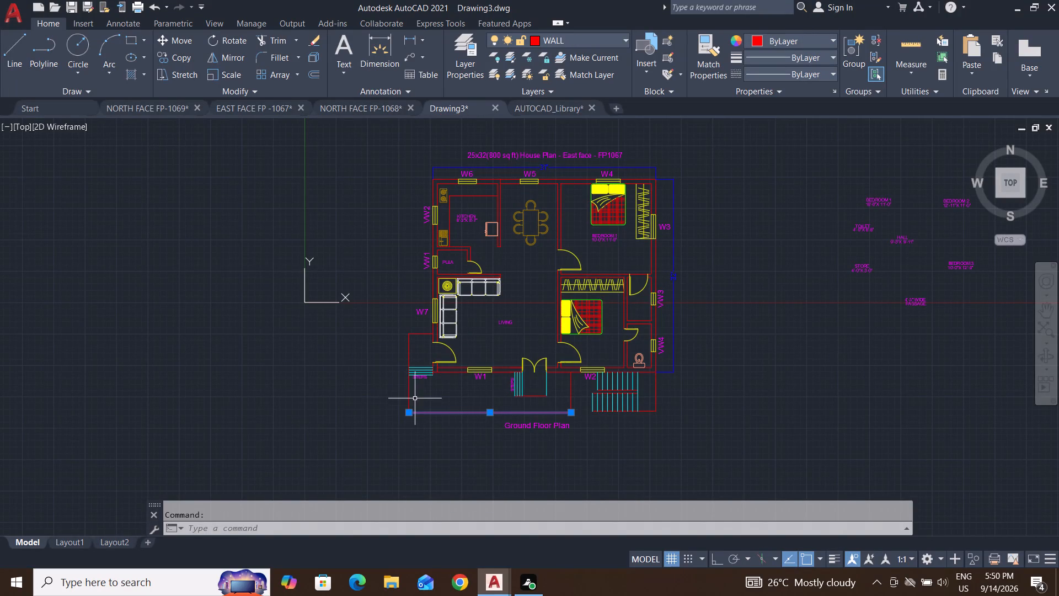
left_click(415, 398)
left_click(383, 406)
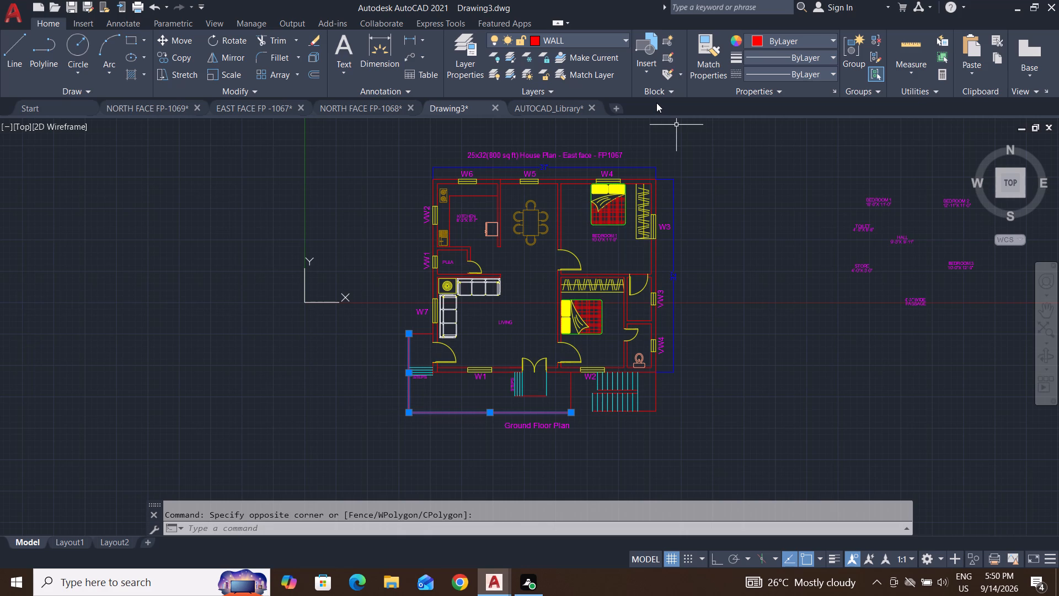
left_click(819, 63)
left_click(819, 63)
left_click(822, 73)
left_click(819, 121)
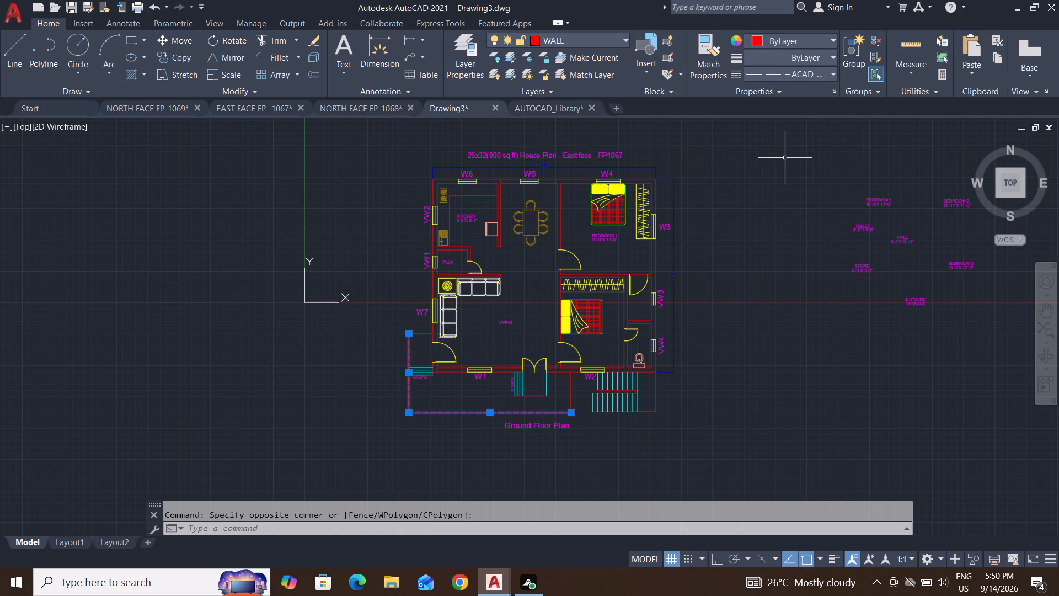
key("Escape")
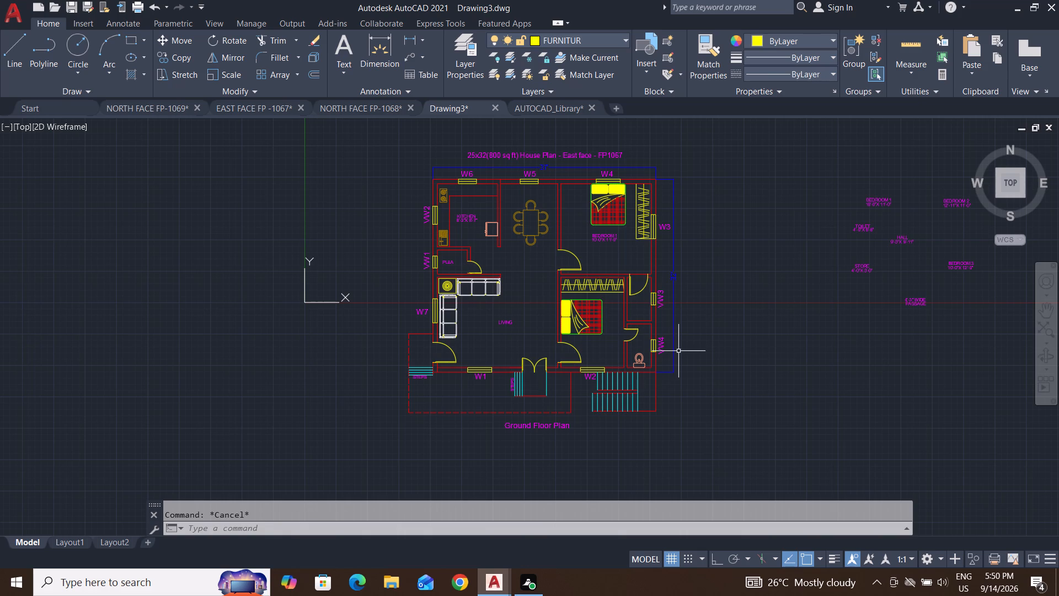
key("Escape")
key("Escape")
Copy the BEDROOM 2 label with its size text from outside the plan into the southeast bedroom, just above window W2.
scroll(470, 370, "down", 2)
scroll(601, 318, "up", 4)
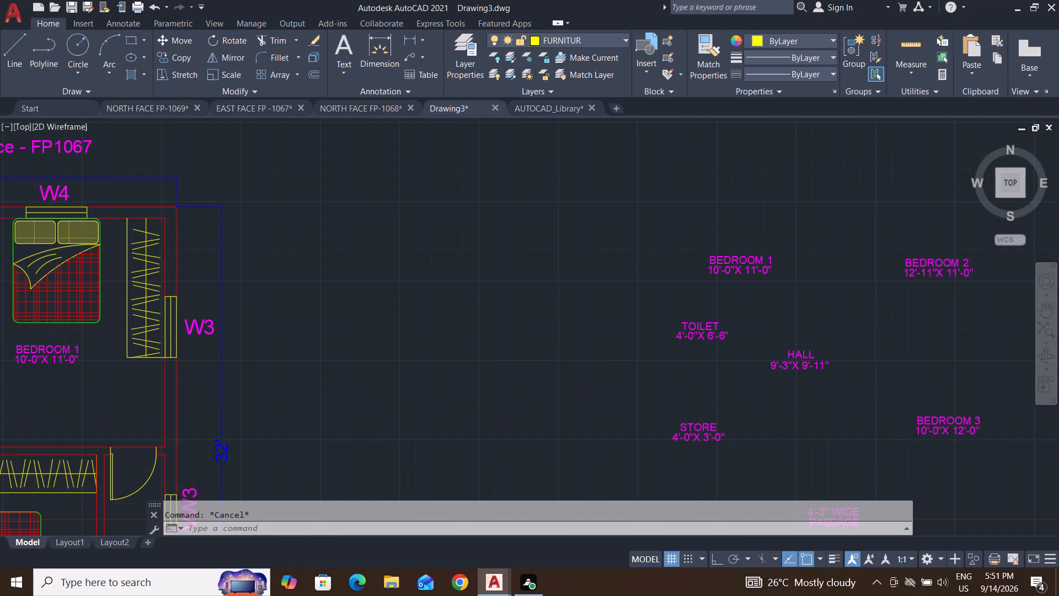
middle_click_drag(764, 302, 618, 287)
left_click(875, 213)
left_click(720, 285)
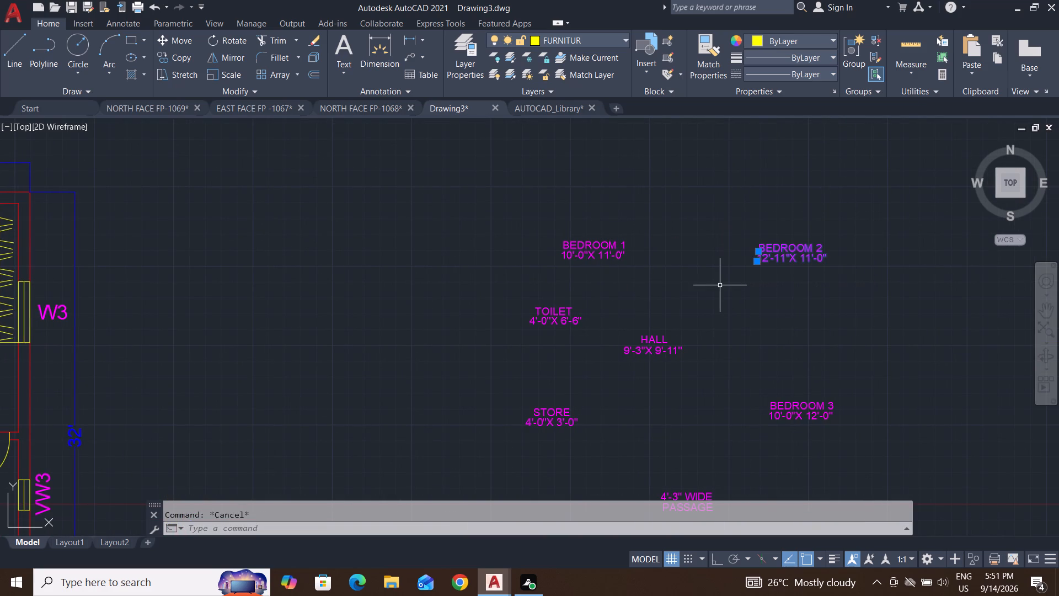
key("c")
key("o")
key("Return")
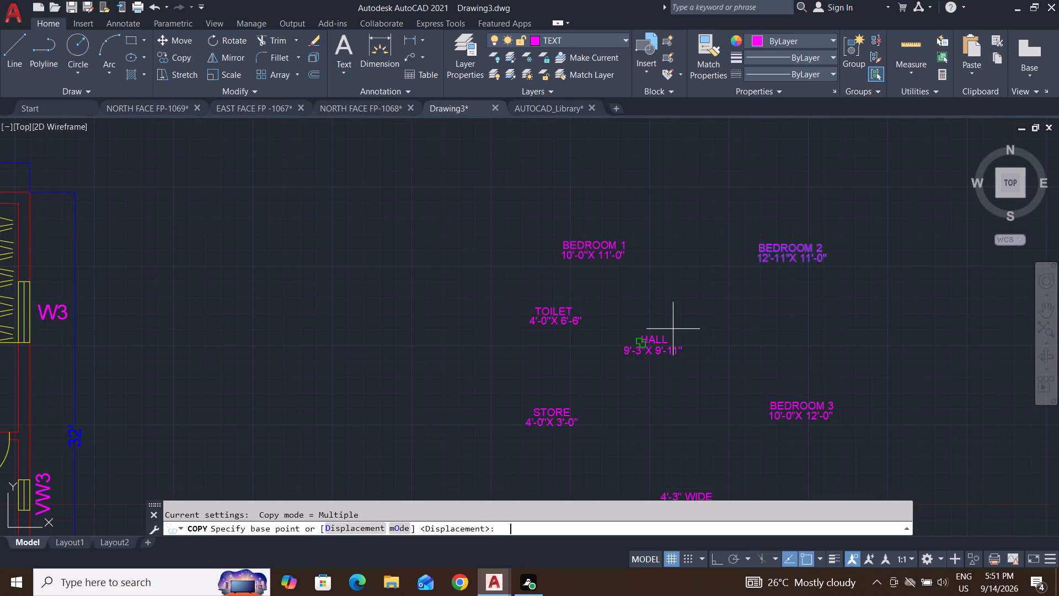
left_click(771, 251)
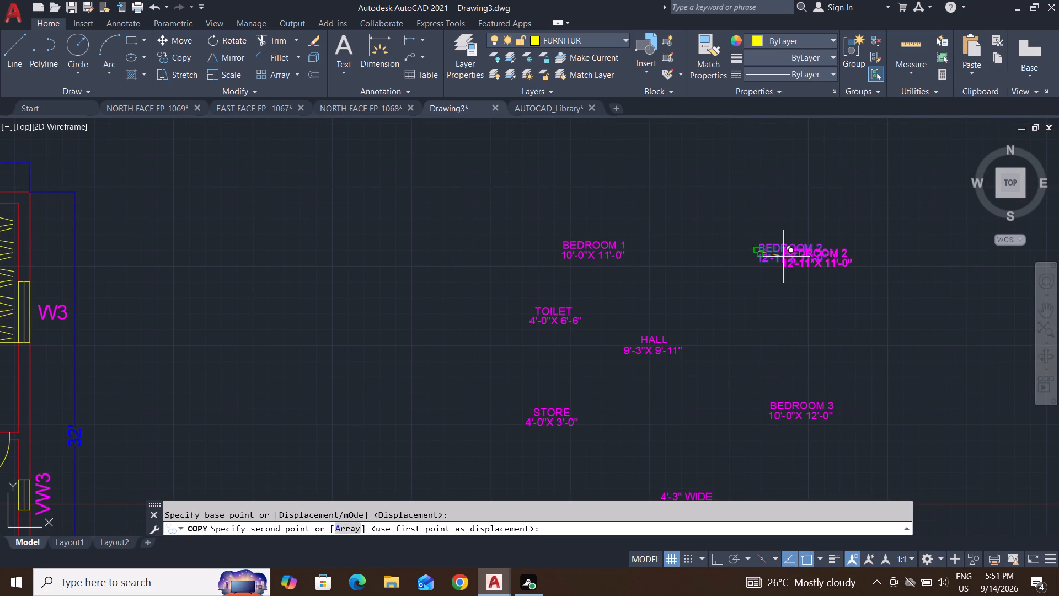
scroll(783, 257, "down", 4)
scroll(652, 322, "up", 4)
scroll(587, 286, "up", 2)
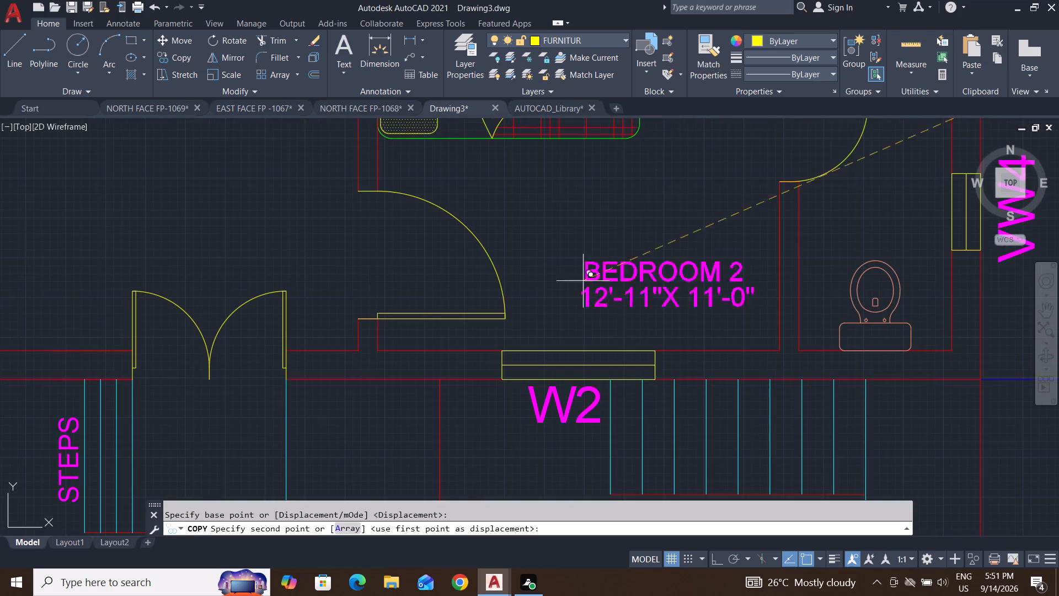
left_click(541, 263)
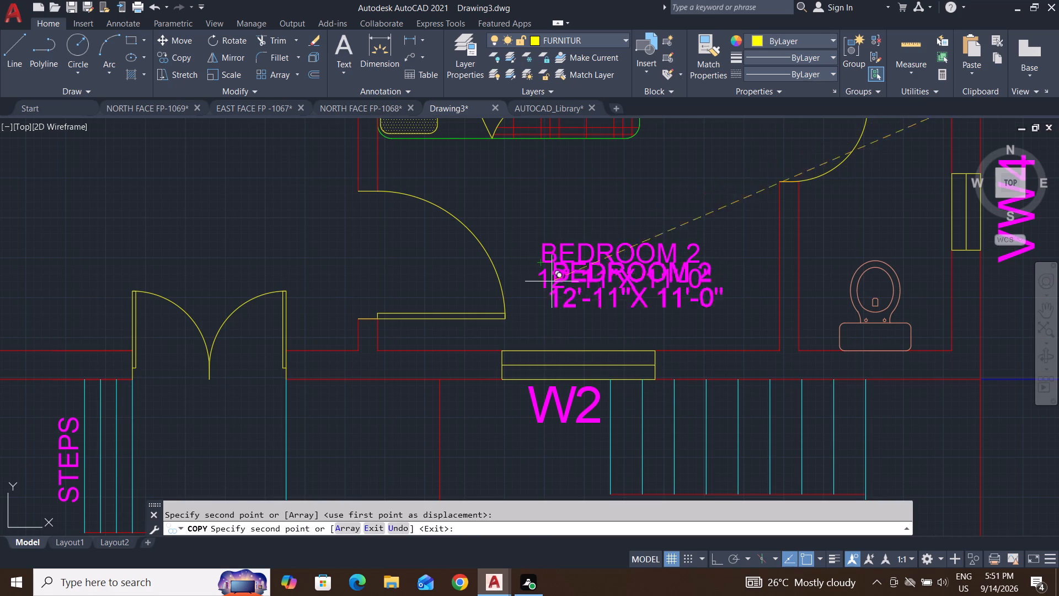
key("Escape")
key("Escape")
key("Escape")
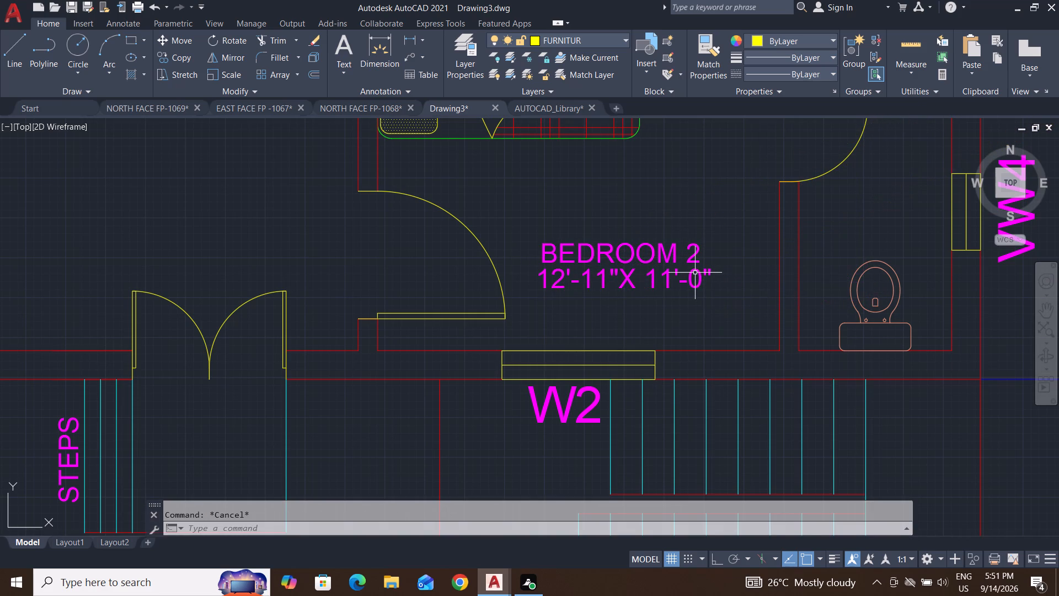
Delete the 12'-11"X 11'-0" size text under the BEDROOM 2 label inside the plan.
scroll(687, 259, "up", 1)
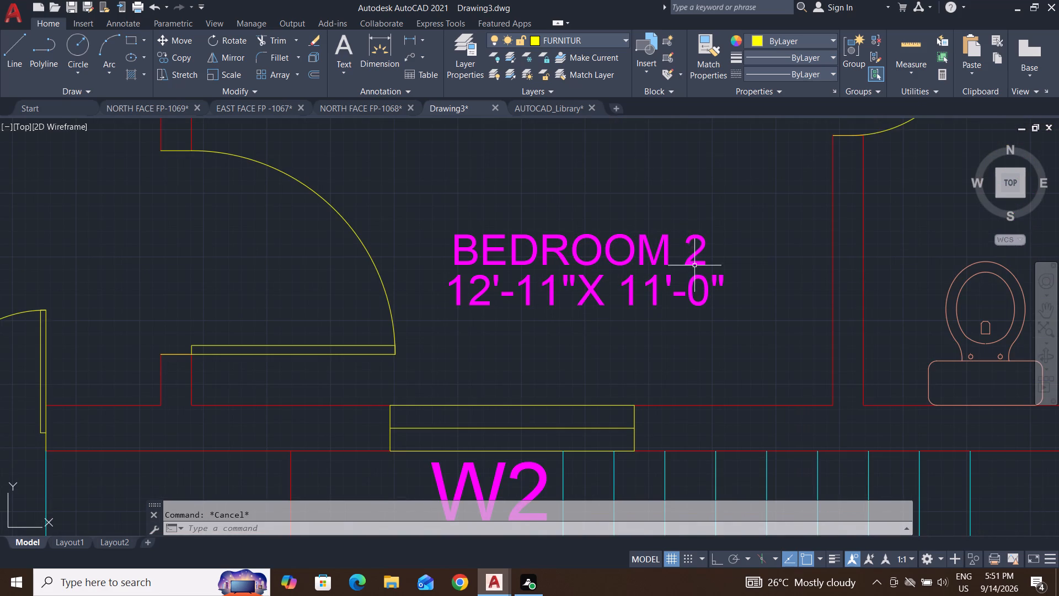
left_click(733, 270)
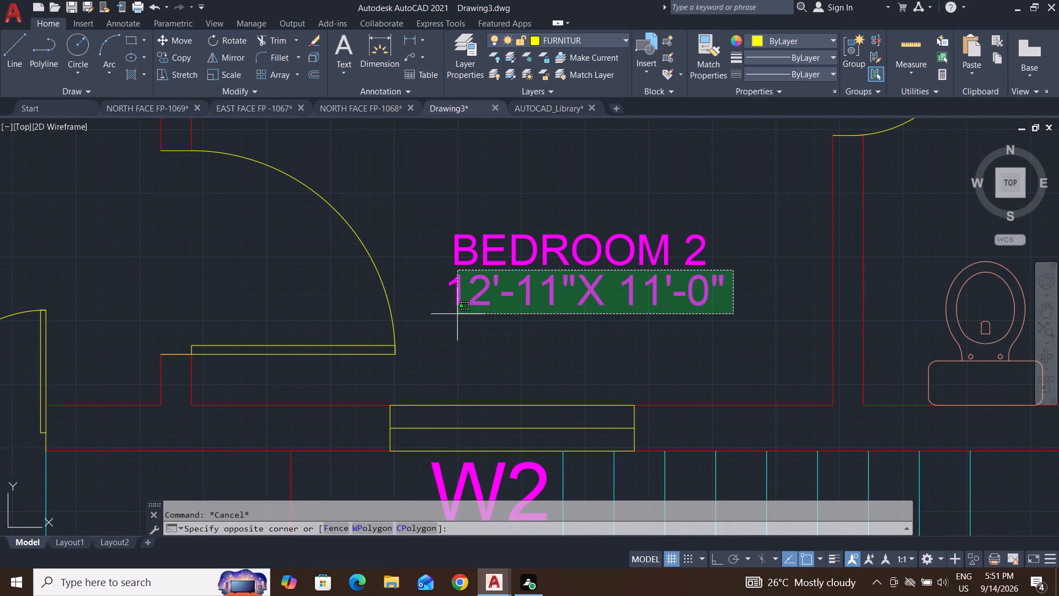
left_click(443, 319)
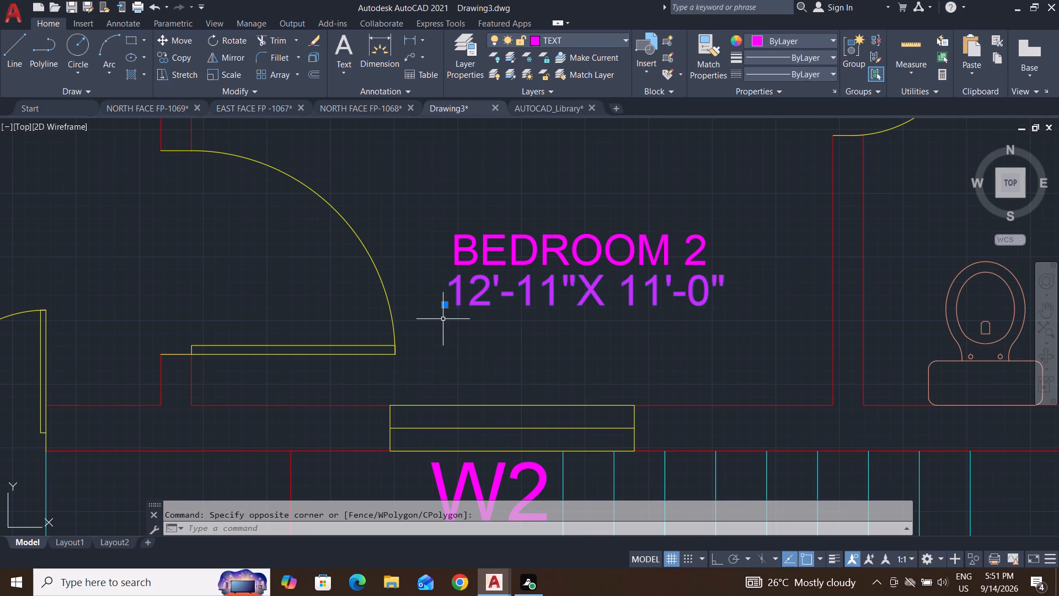
key("Delete")
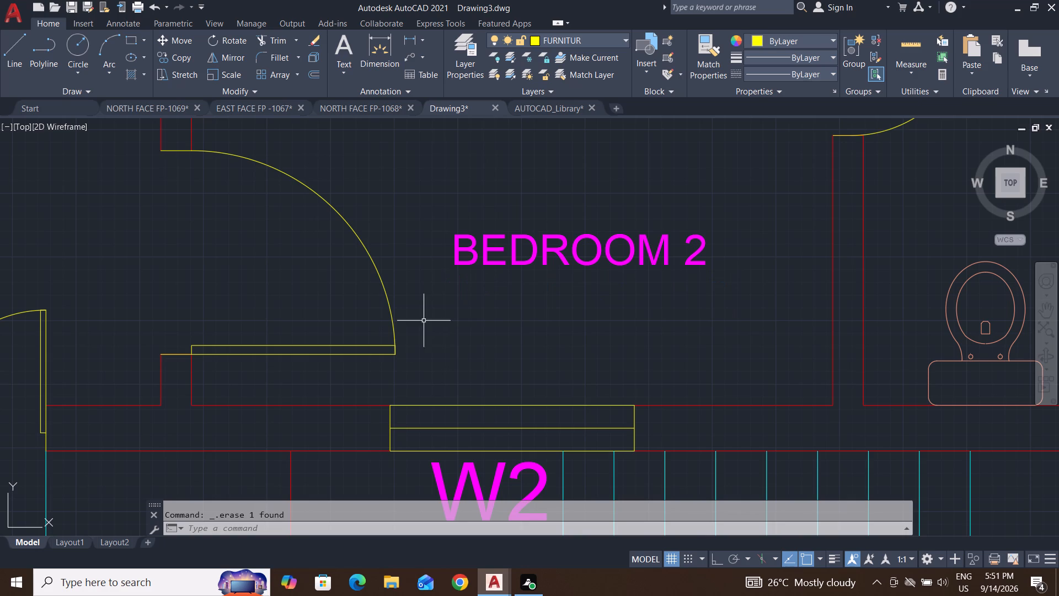
Copy the W1 window label to just below the front double entrance door.
scroll(411, 332, "down", 4)
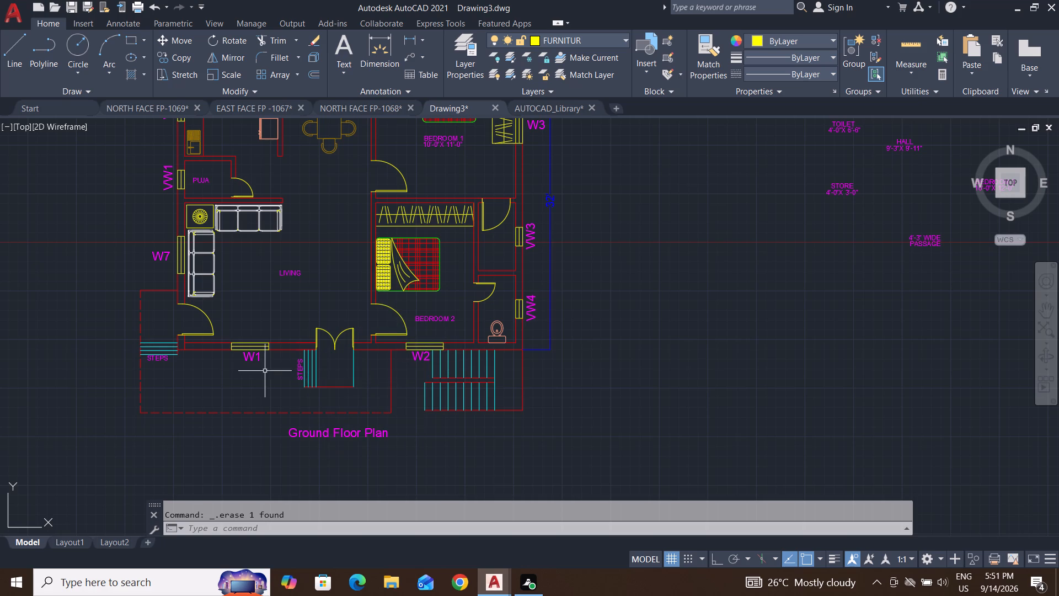
middle_click_drag(256, 359, 296, 371)
scroll(296, 370, "up", 1)
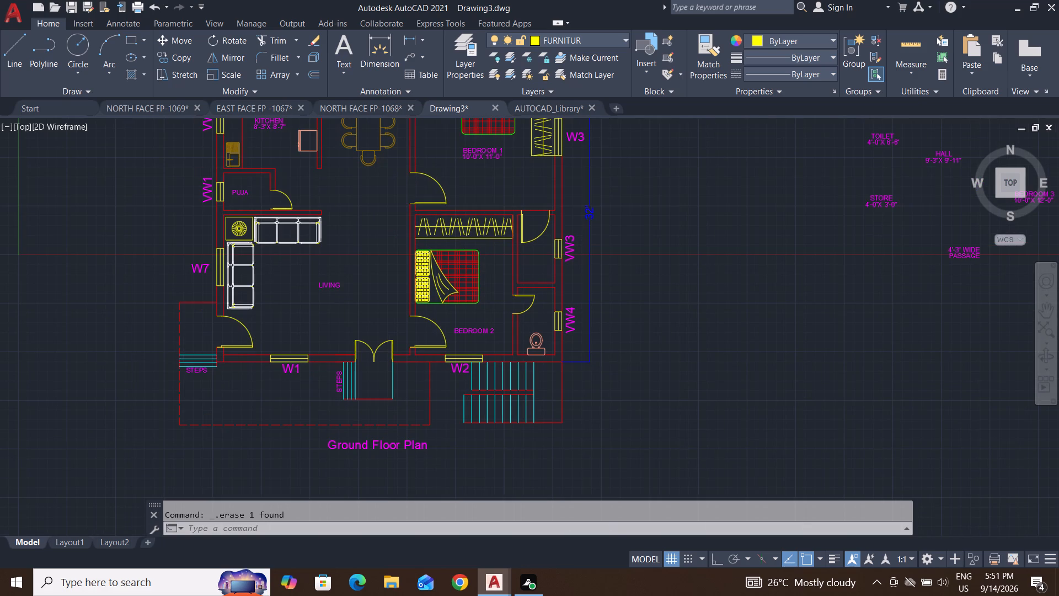
scroll(296, 370, "up", 3)
left_click(307, 339)
left_click(185, 411)
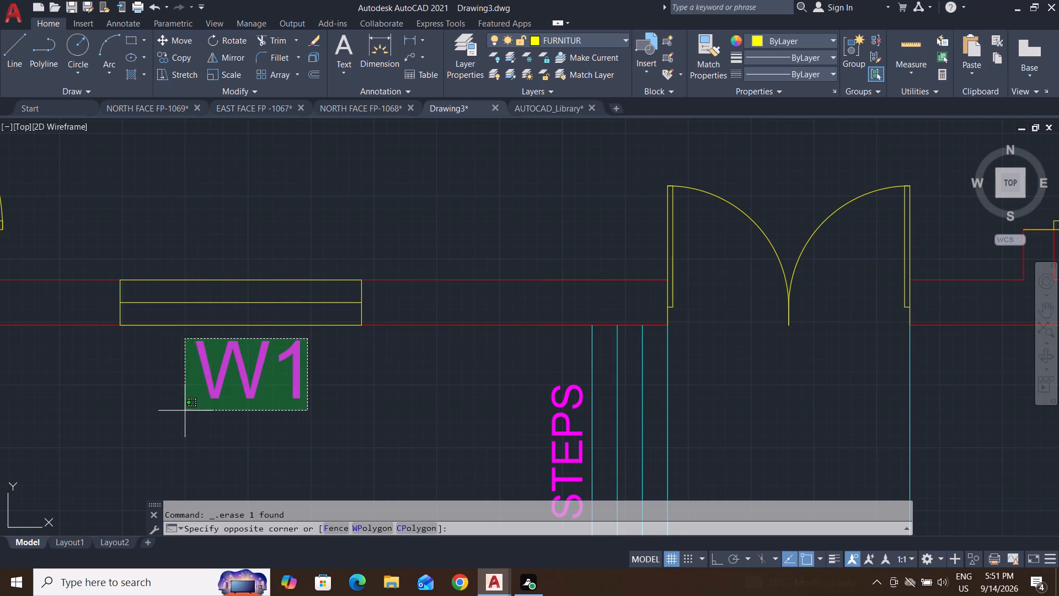
key("c")
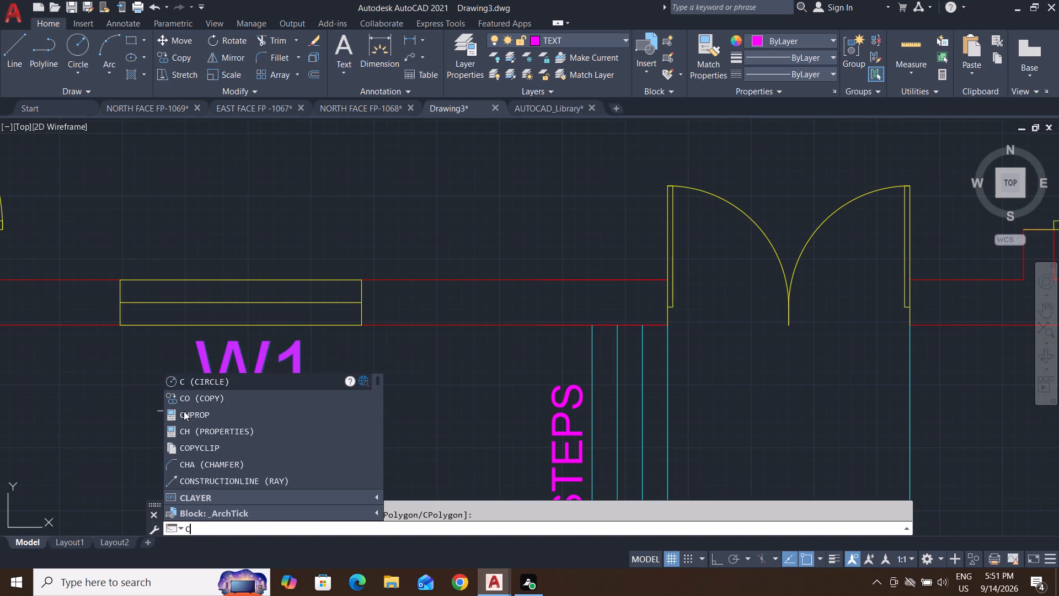
key("o")
key("Return")
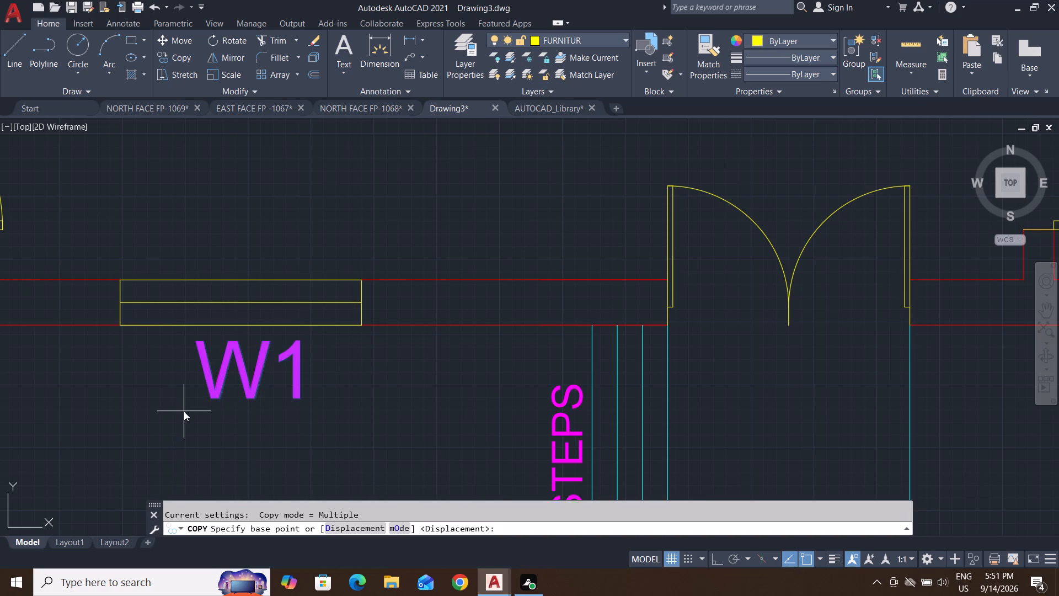
left_click(207, 400)
scroll(206, 400, "down", 3)
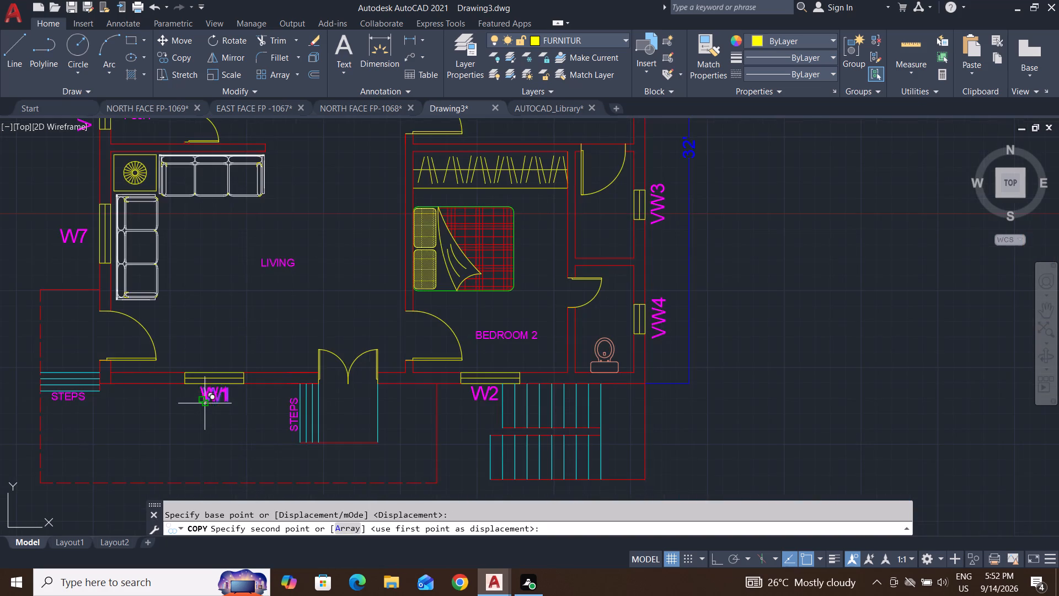
scroll(328, 403, "up", 3)
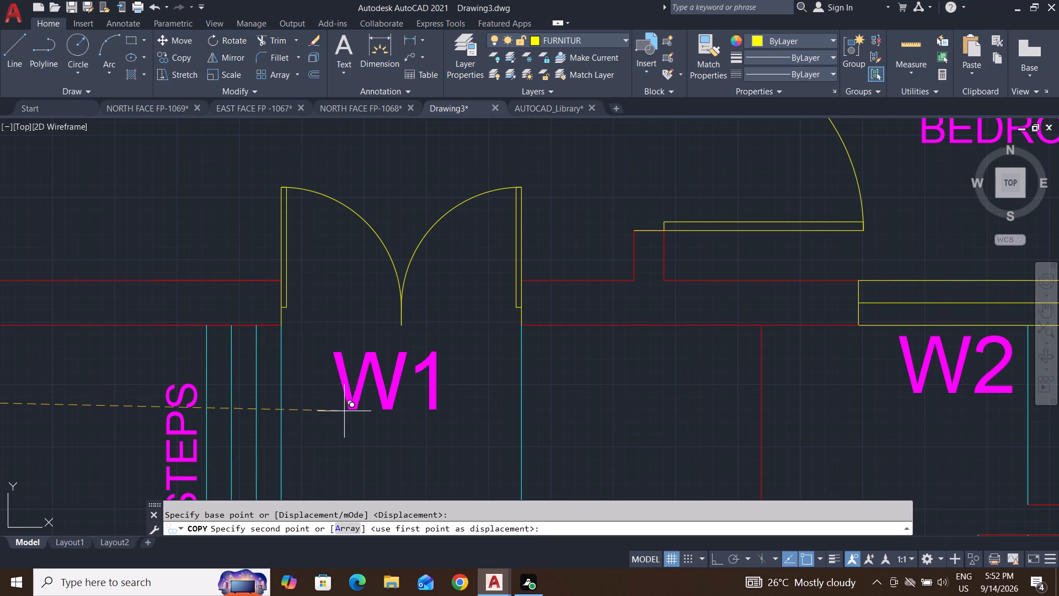
left_click(345, 414)
key("Escape")
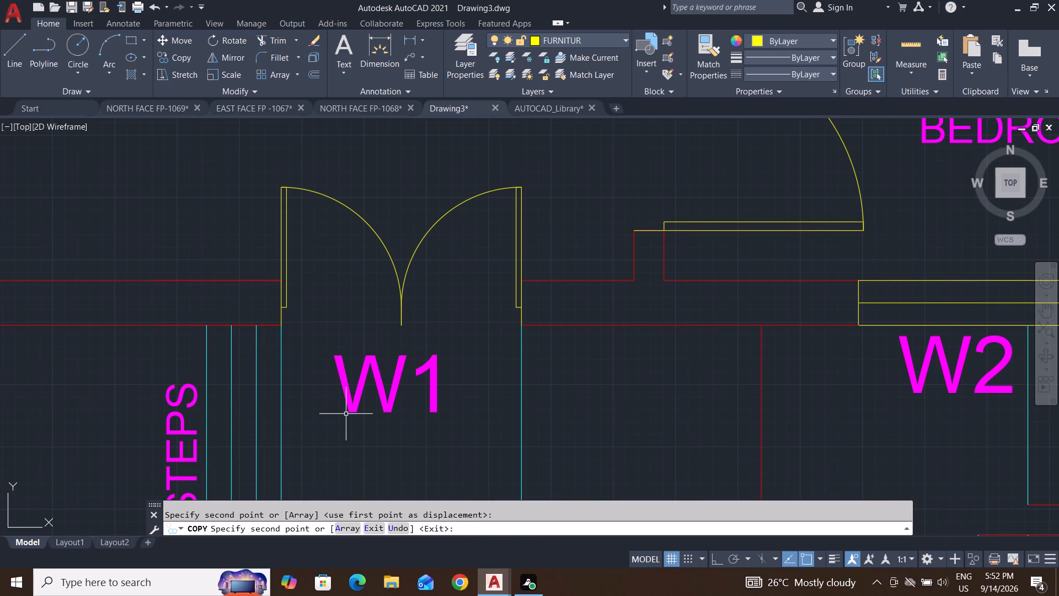
key("Escape")
key("Escape")
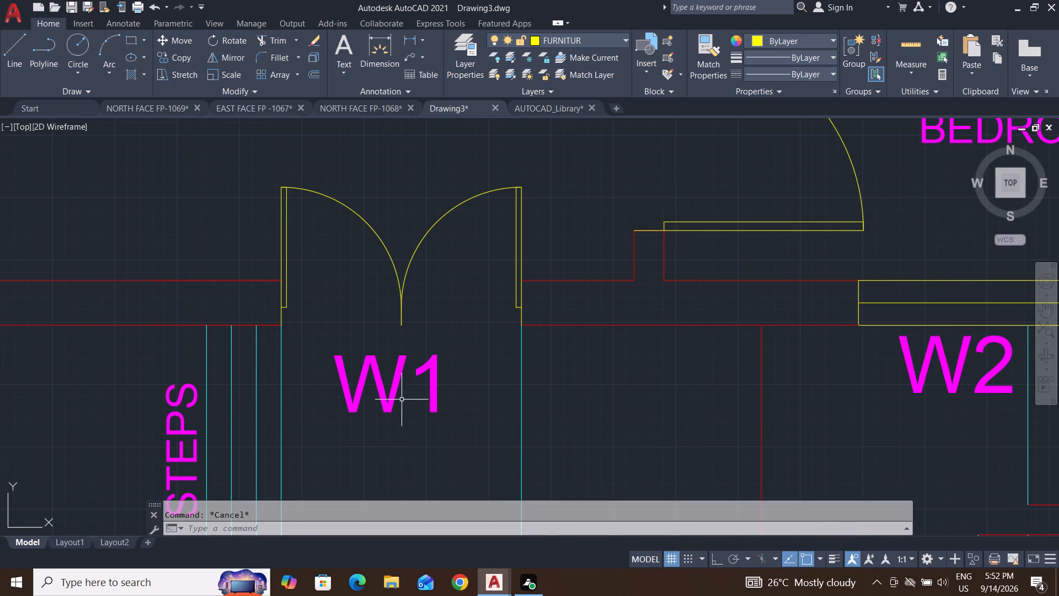
Change the text of the copied W1 label below the double entrance door to D1.
double_click(399, 381)
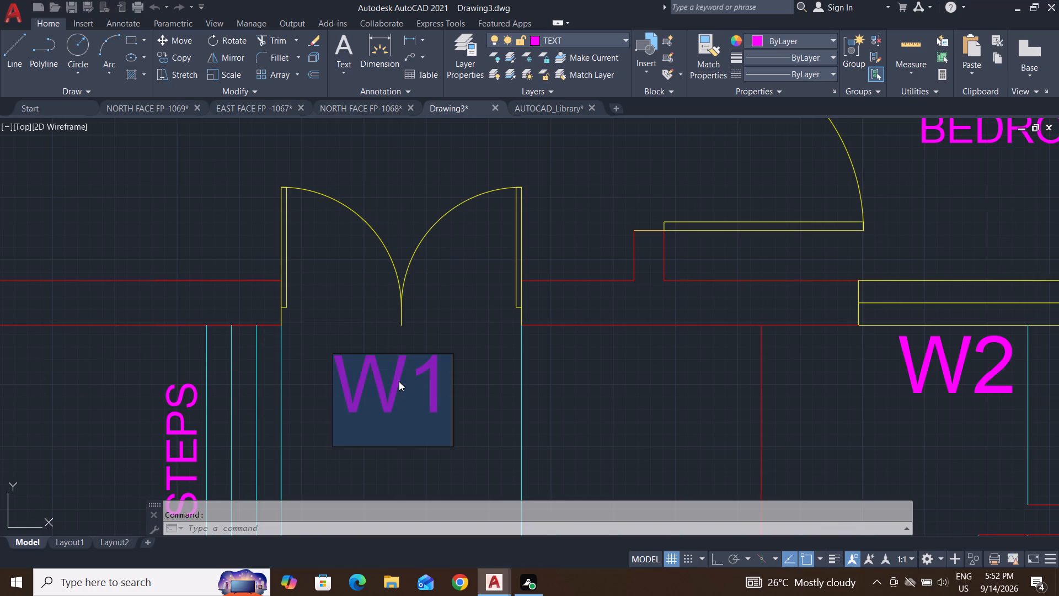
key("BackSpace")
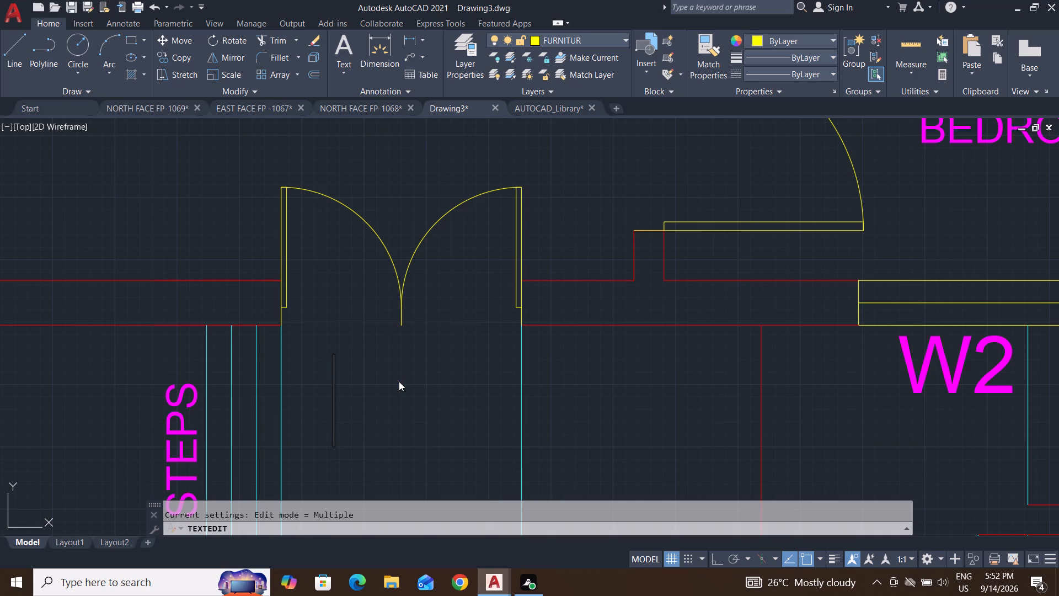
key("d")
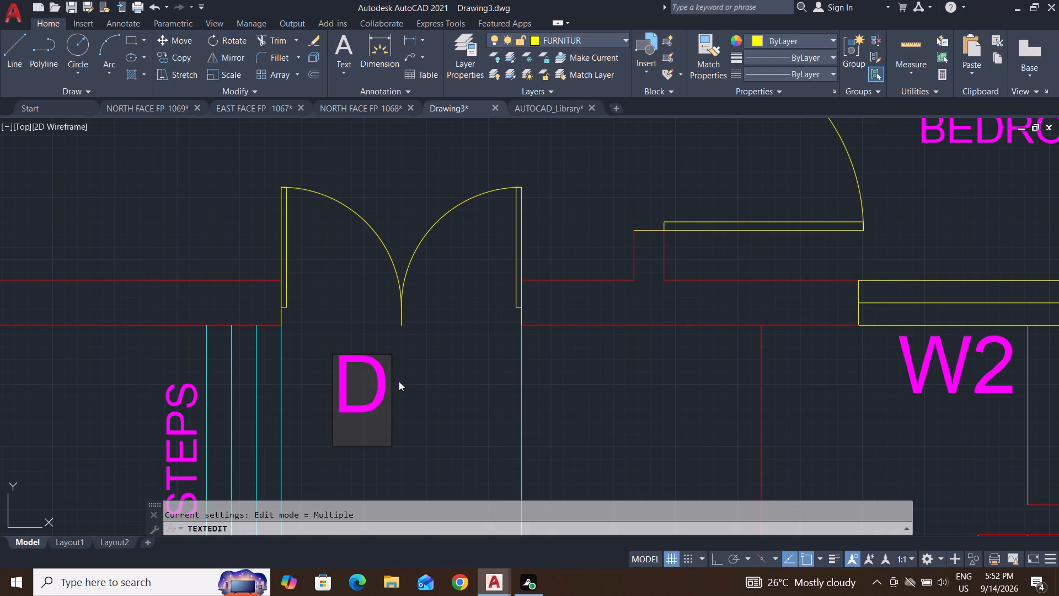
key("1")
key("Return")
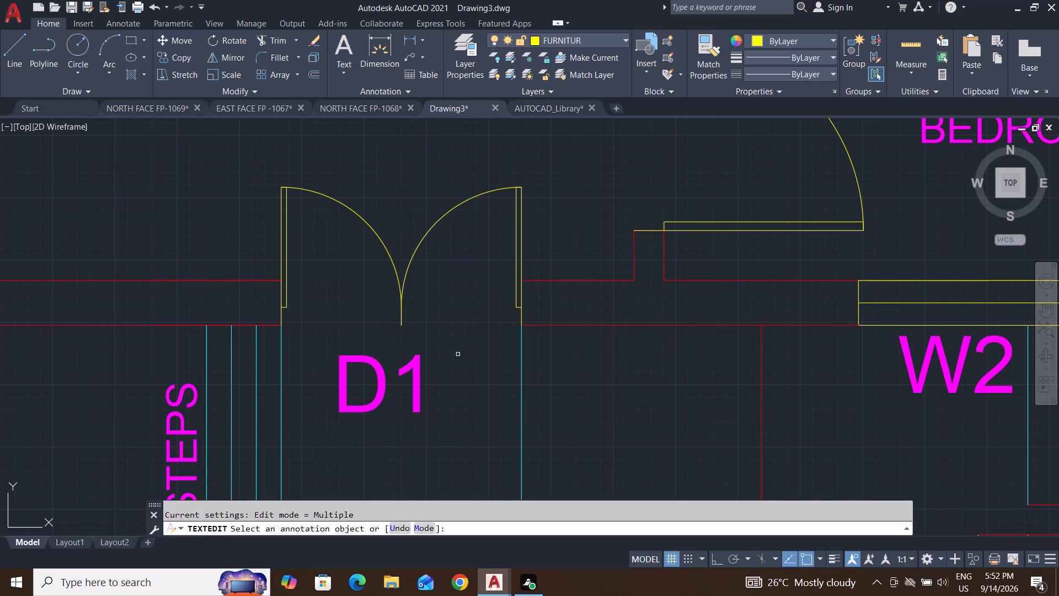
key("Escape")
key("Escape")
key("Escape")
Scale the D1 label down to about half its size from its lower-left corner.
left_click(446, 334)
left_click(315, 434)
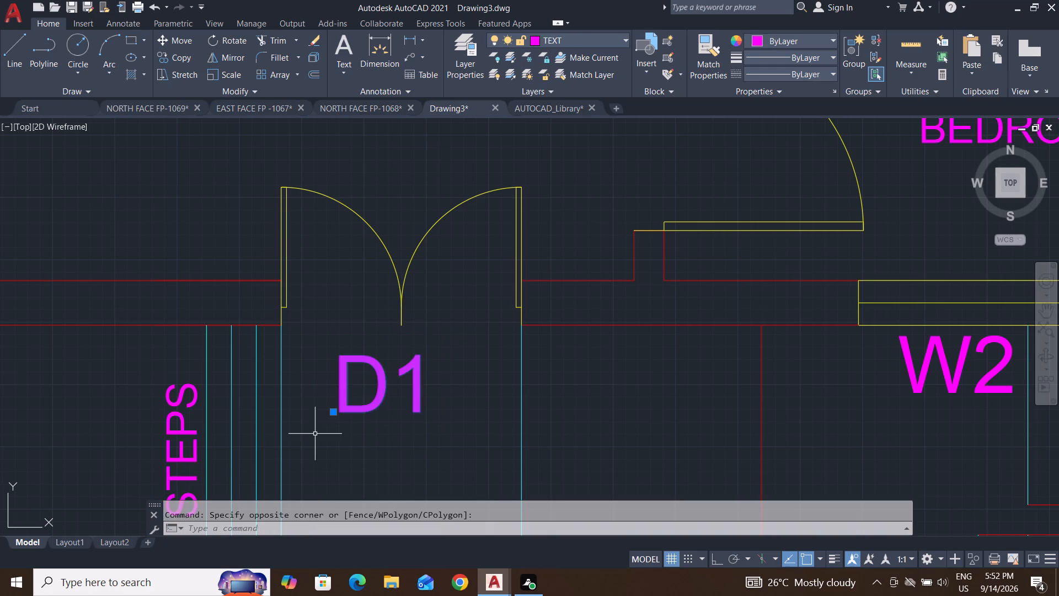
type("SC")
key("Return")
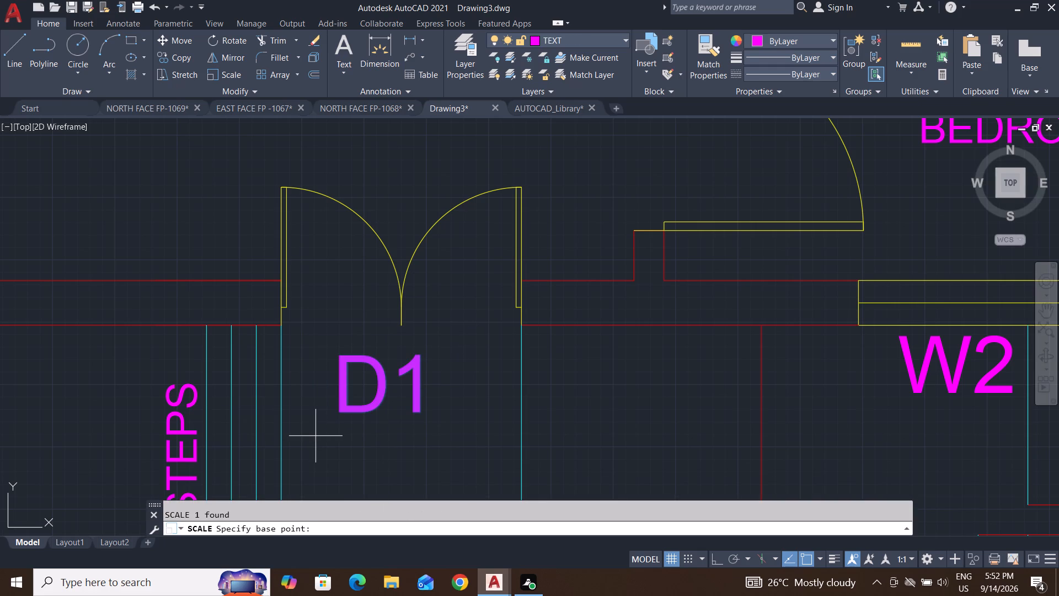
left_click(337, 410)
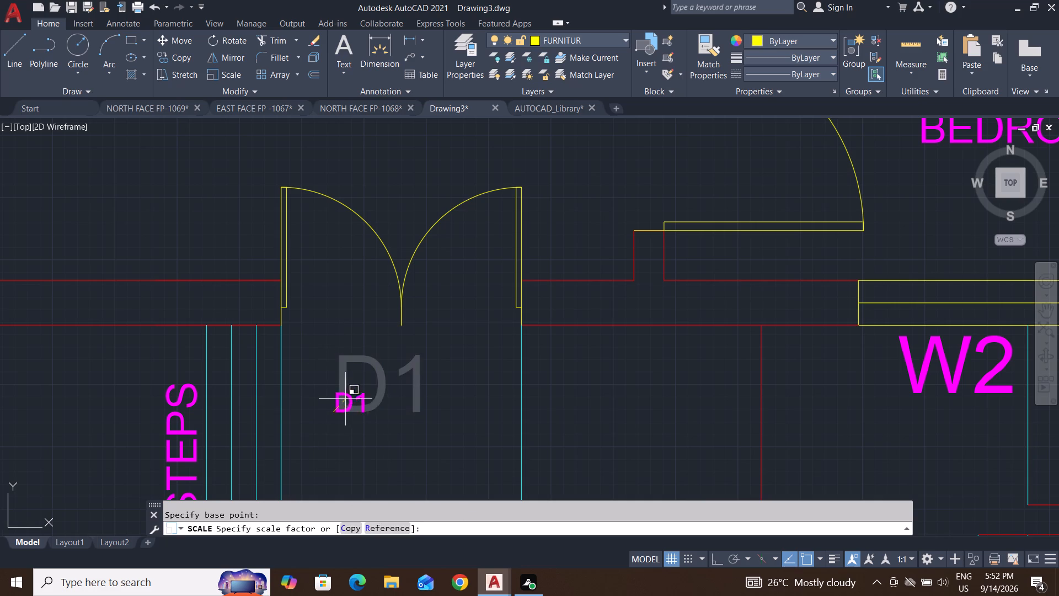
left_click(348, 393)
Move the reduced D1 label up into the opening of the front double entrance door.
left_click(400, 360)
left_click(329, 433)
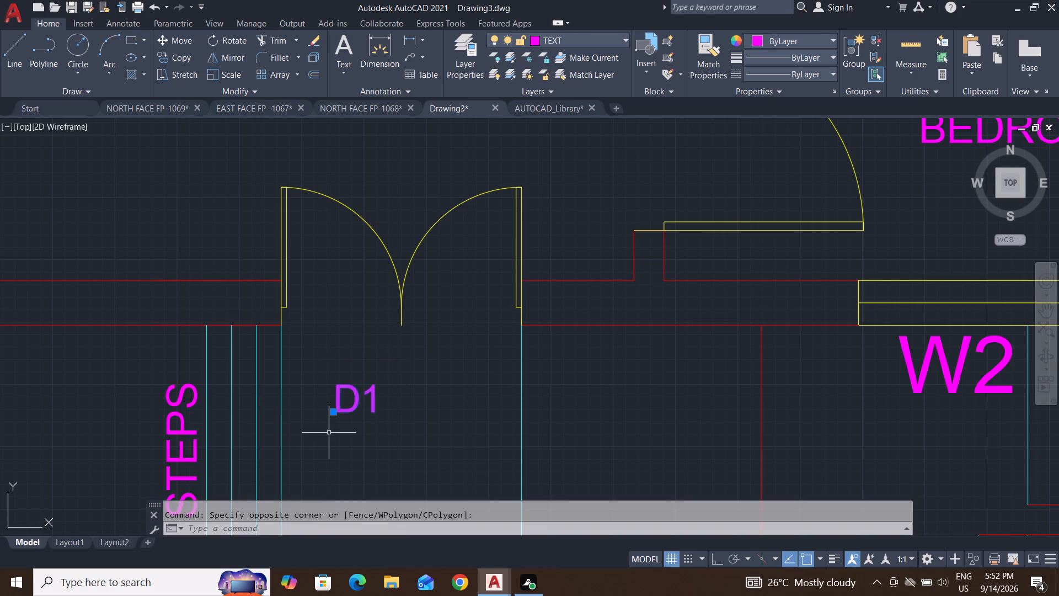
key("m")
key("Return")
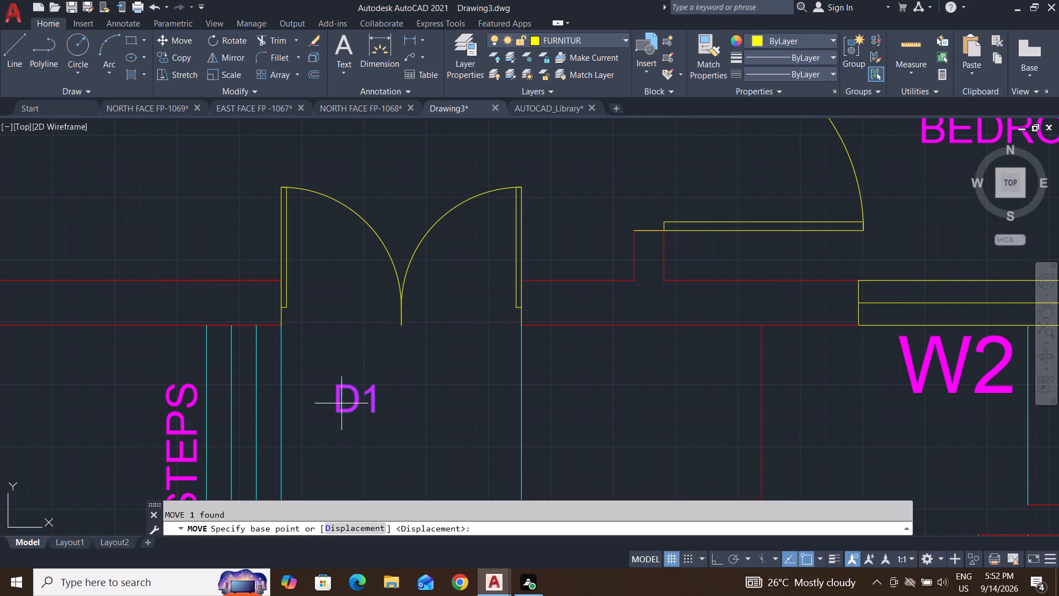
left_click(340, 407)
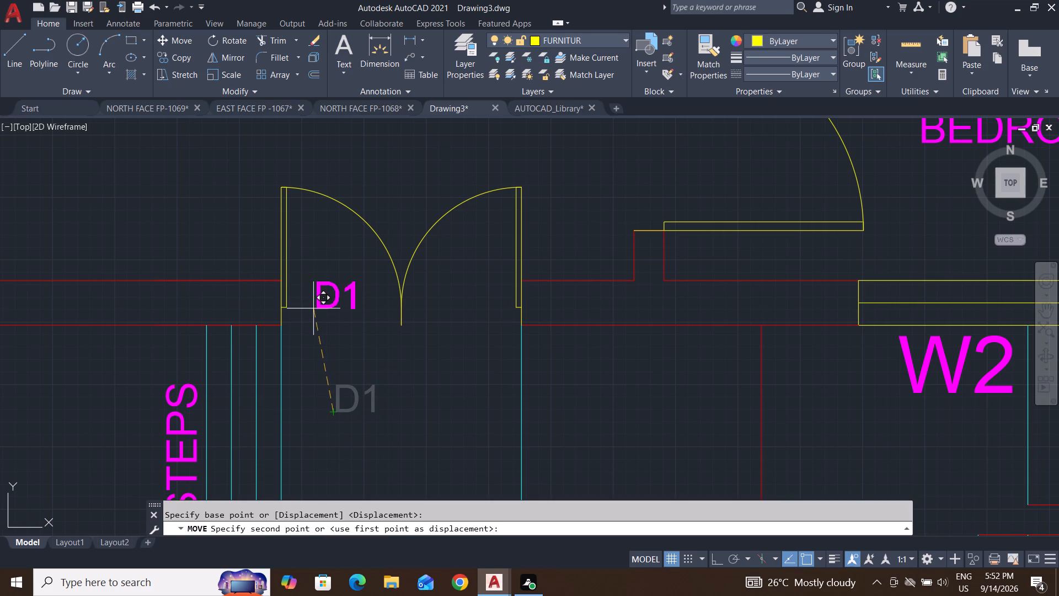
left_click(313, 308)
Copy the D1 label into the living room, just above the front double entrance door.
scroll(387, 411, "down", 3)
middle_click_drag(387, 411, 440, 382)
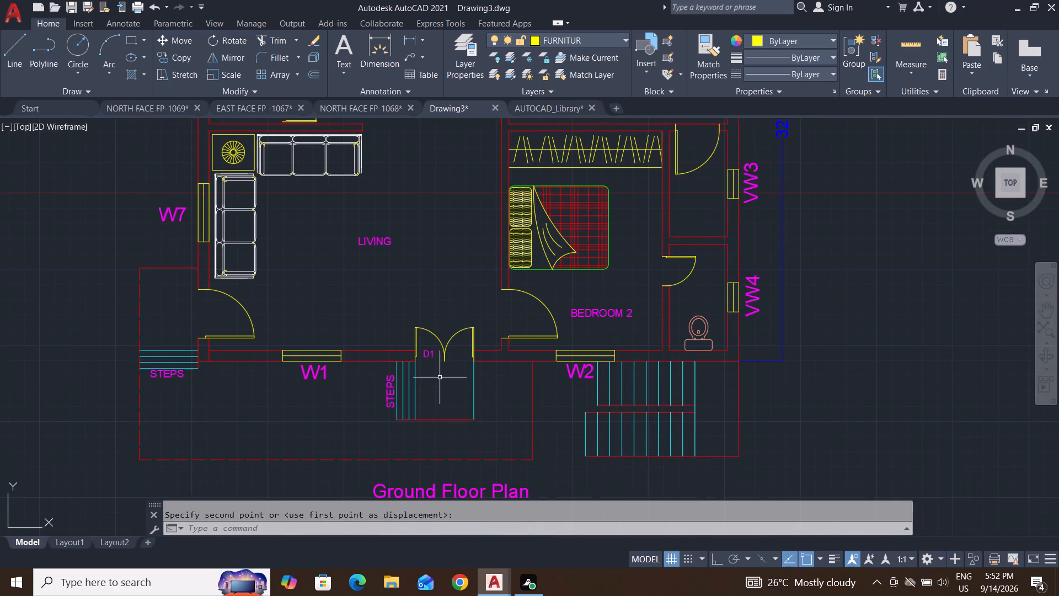
scroll(427, 354, "up", 3)
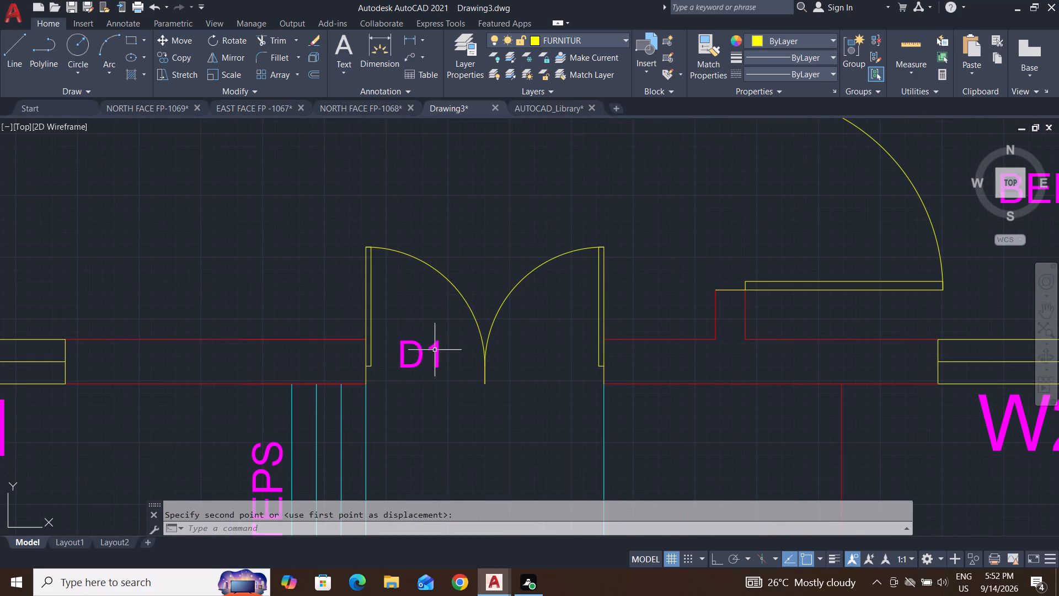
left_click(455, 331)
left_click(386, 398)
key("c")
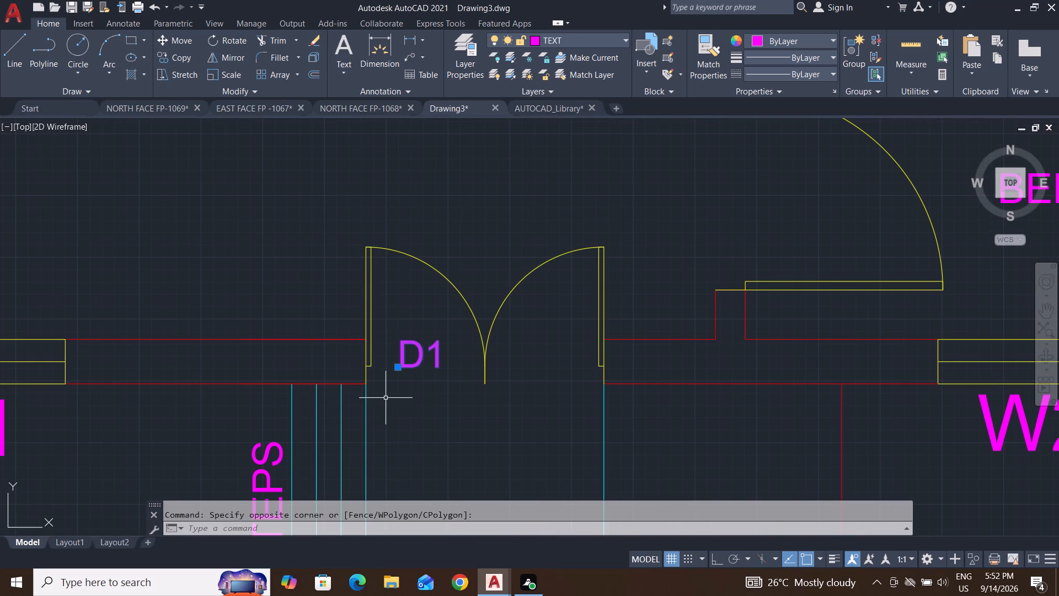
key("o")
key("Return")
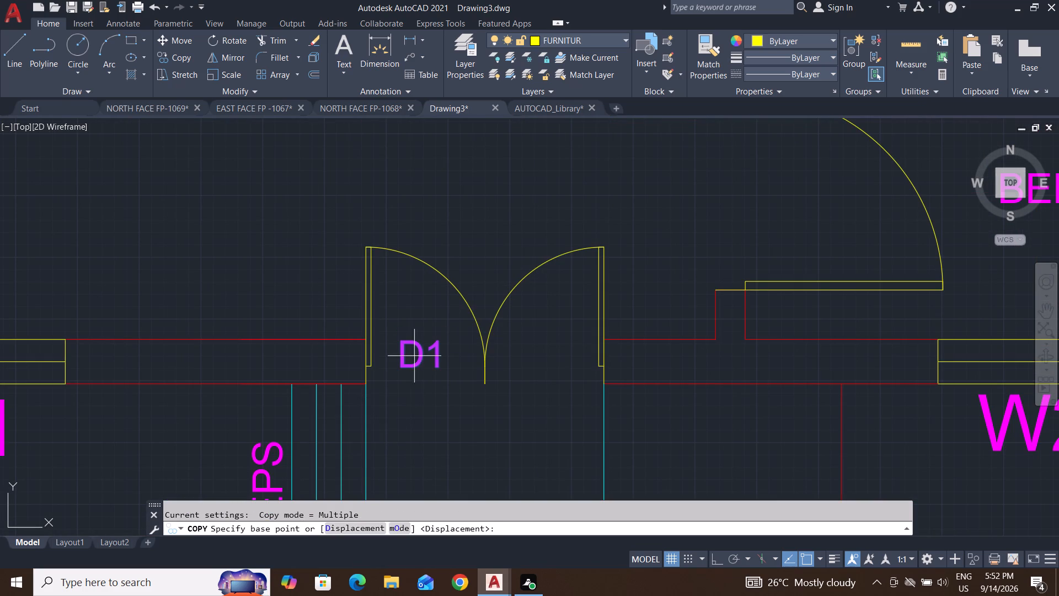
left_click(397, 366)
scroll(397, 366, "down", 2)
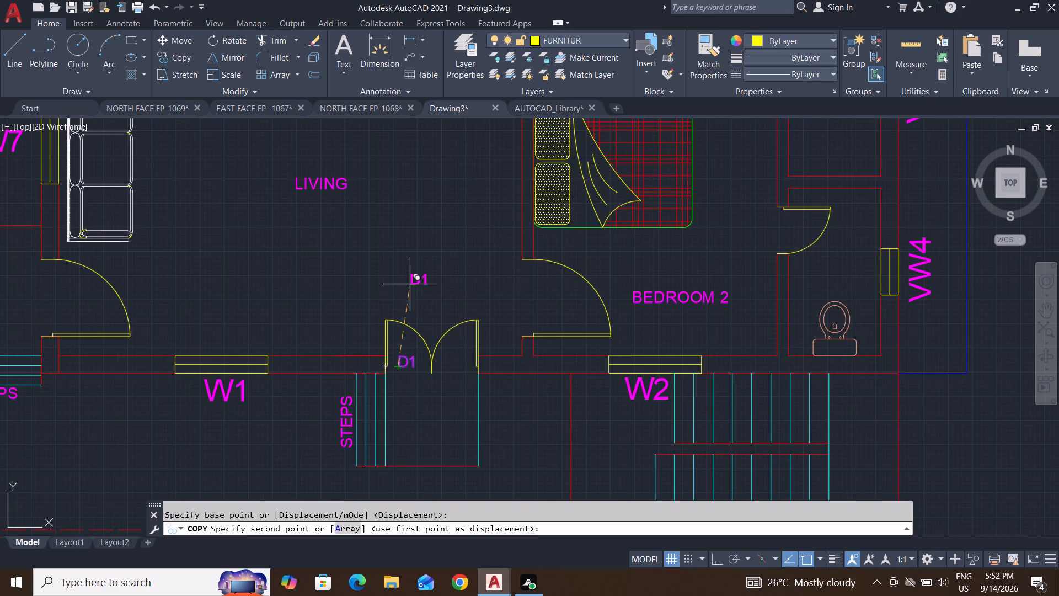
left_click(413, 256)
key("Escape")
key("Escape")
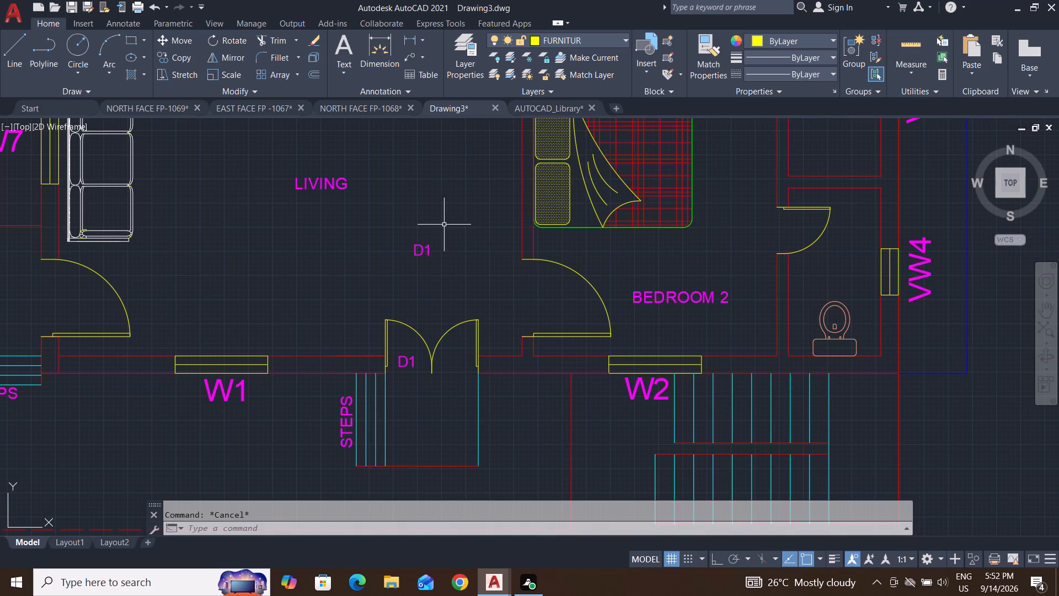
Change the text of the copied D1 label above the double entrance door to D3.
double_click(427, 248)
scroll(430, 249, "up", 4)
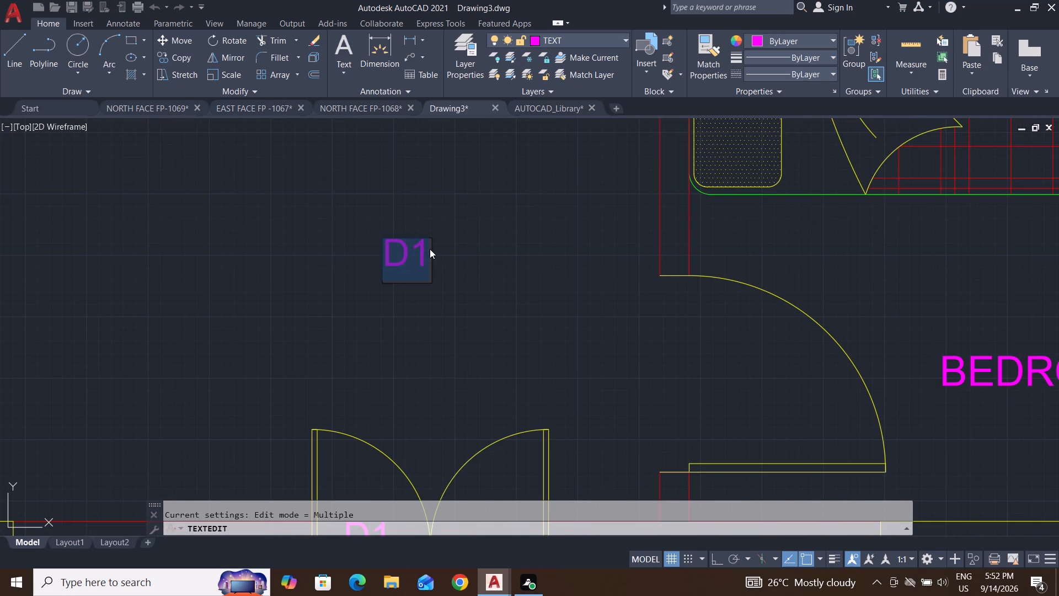
left_click(430, 249)
key("BackSpace")
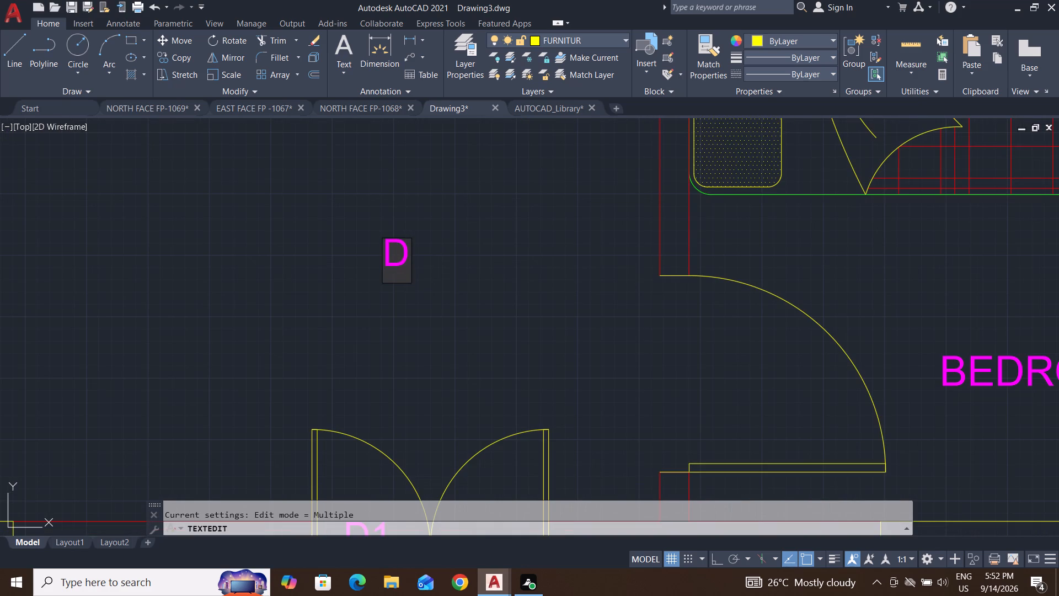
key("3")
left_click(459, 353)
key("Escape")
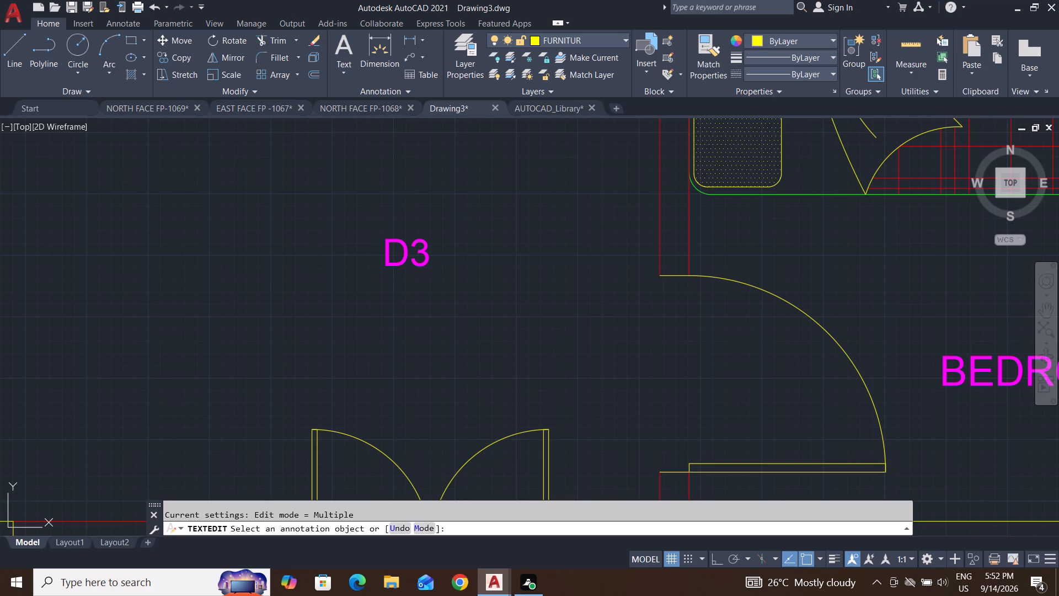
key("Escape")
key("Escape")
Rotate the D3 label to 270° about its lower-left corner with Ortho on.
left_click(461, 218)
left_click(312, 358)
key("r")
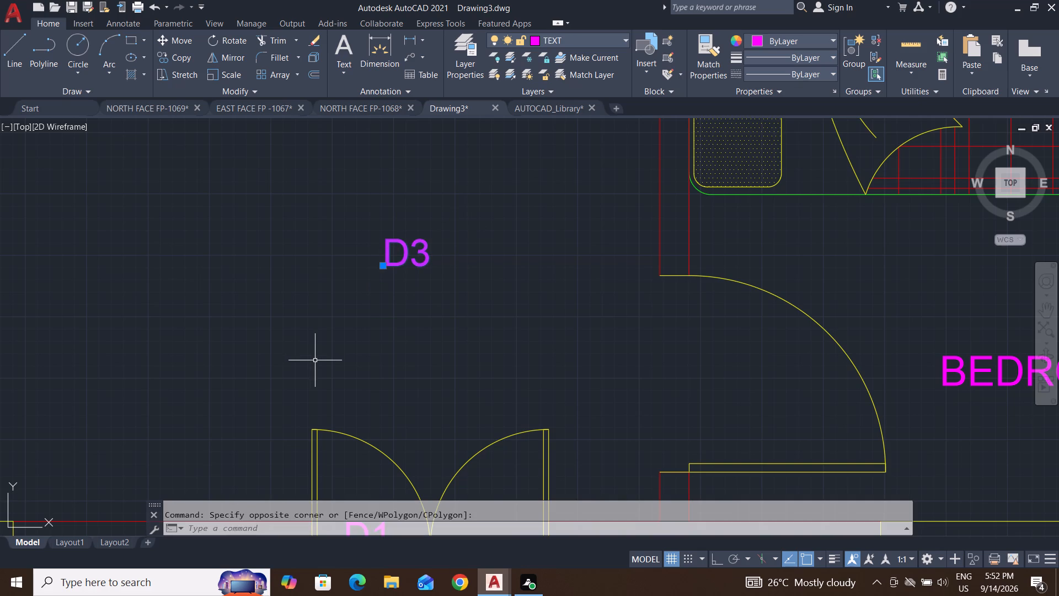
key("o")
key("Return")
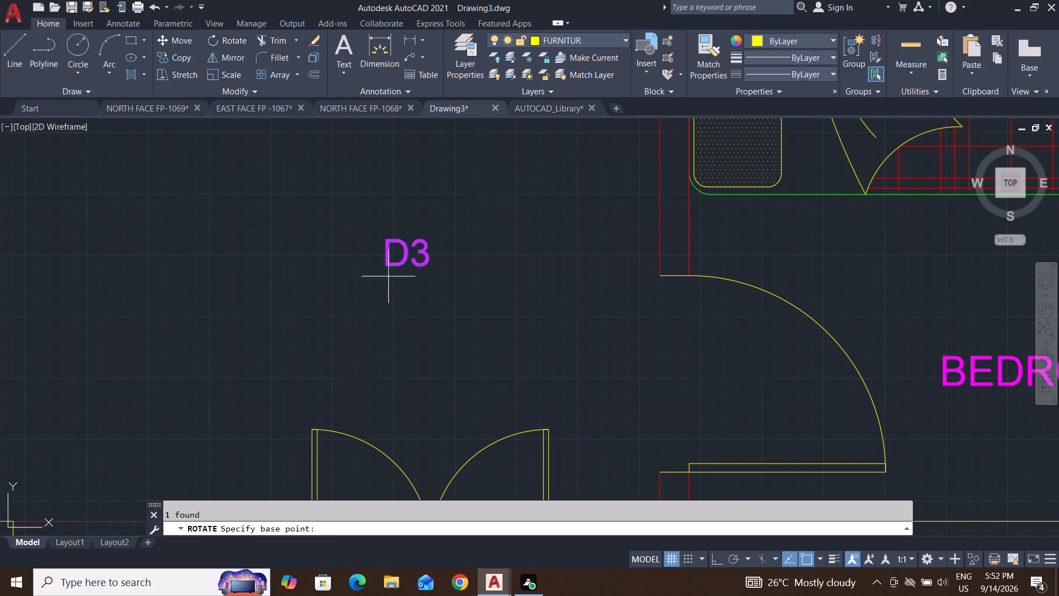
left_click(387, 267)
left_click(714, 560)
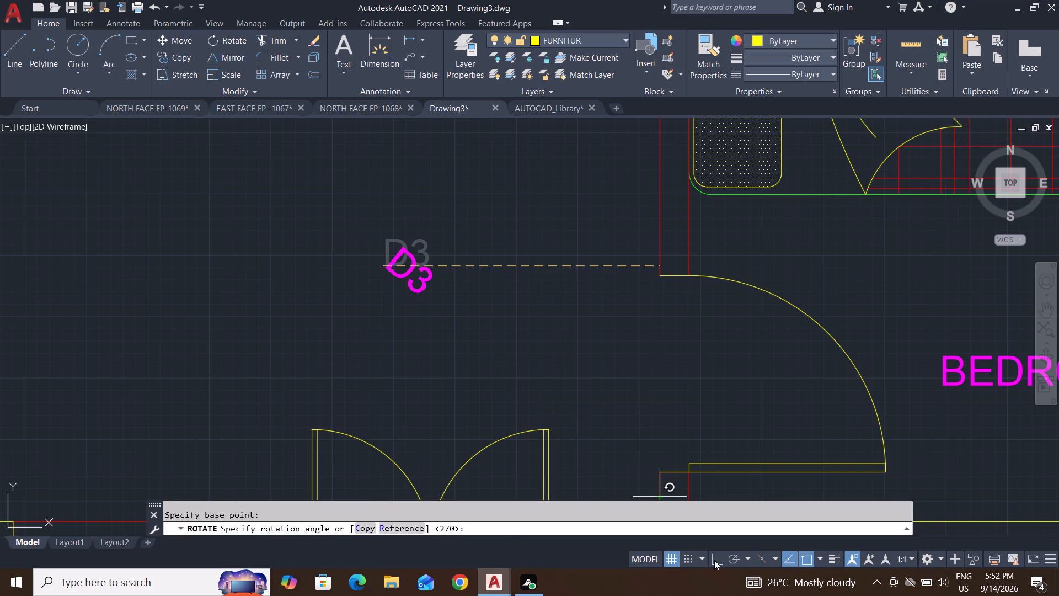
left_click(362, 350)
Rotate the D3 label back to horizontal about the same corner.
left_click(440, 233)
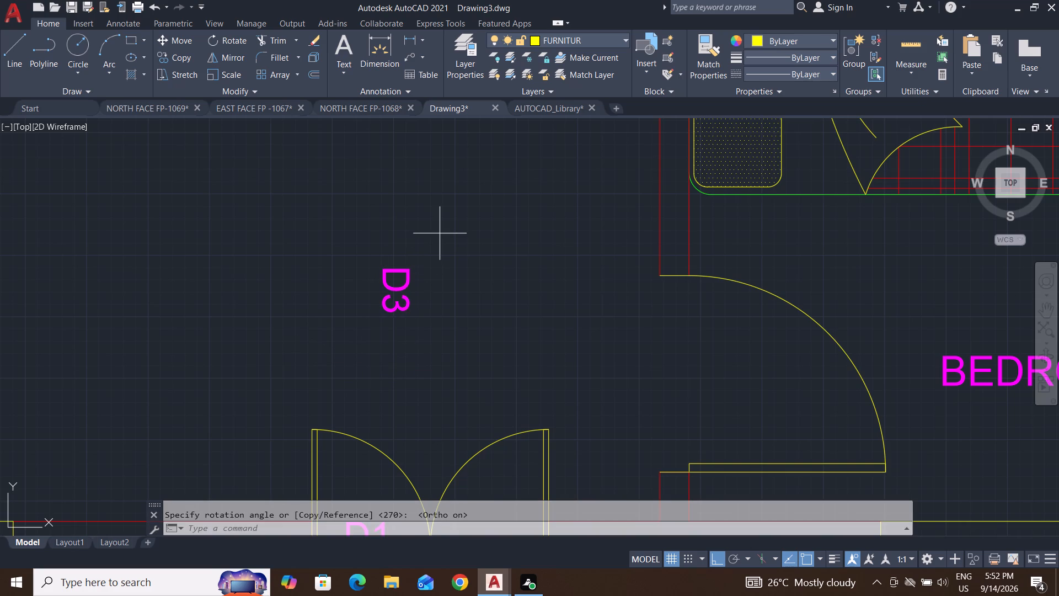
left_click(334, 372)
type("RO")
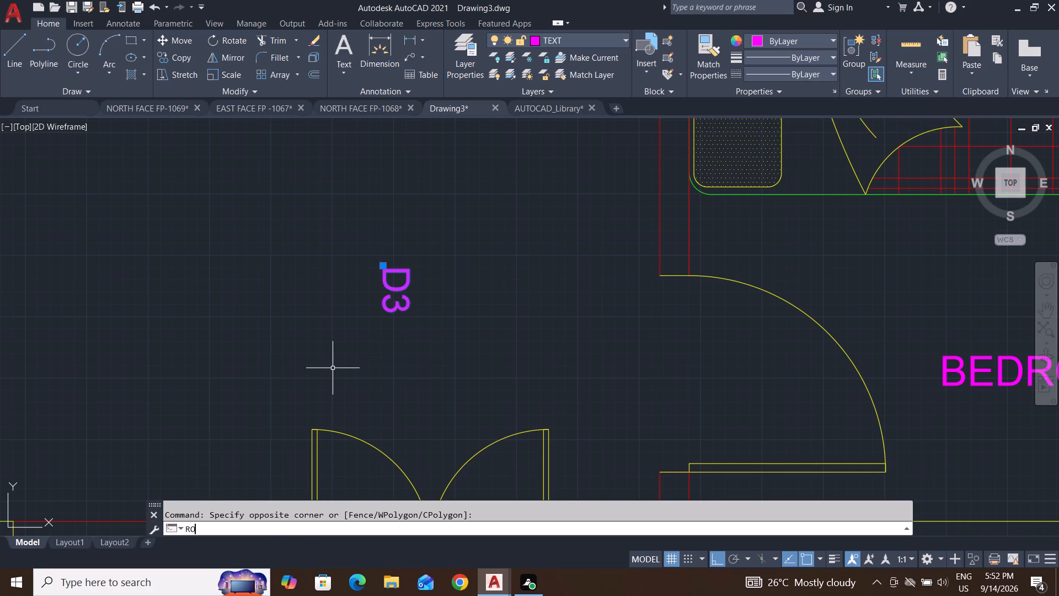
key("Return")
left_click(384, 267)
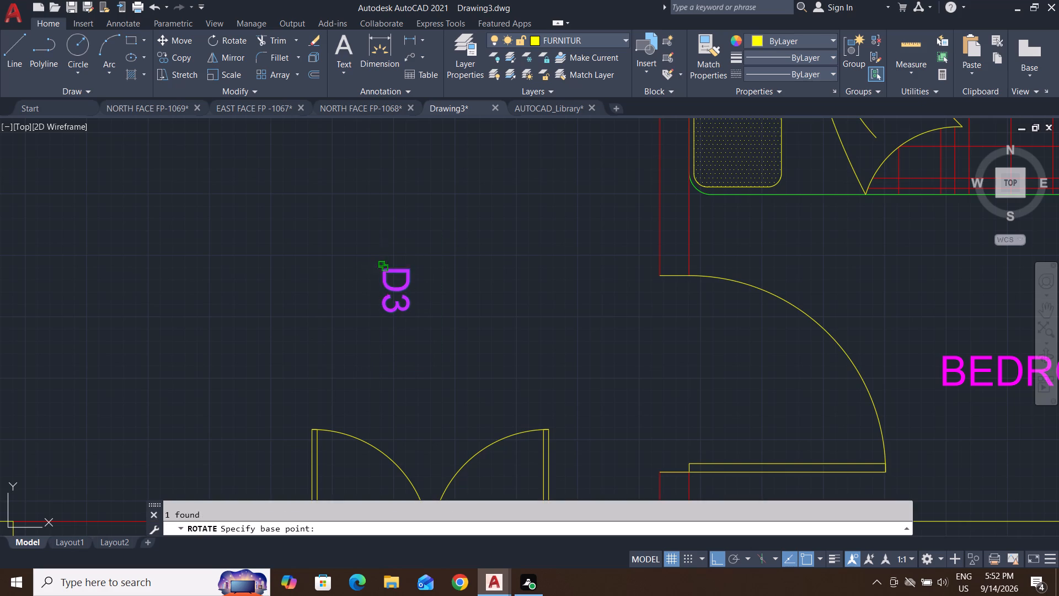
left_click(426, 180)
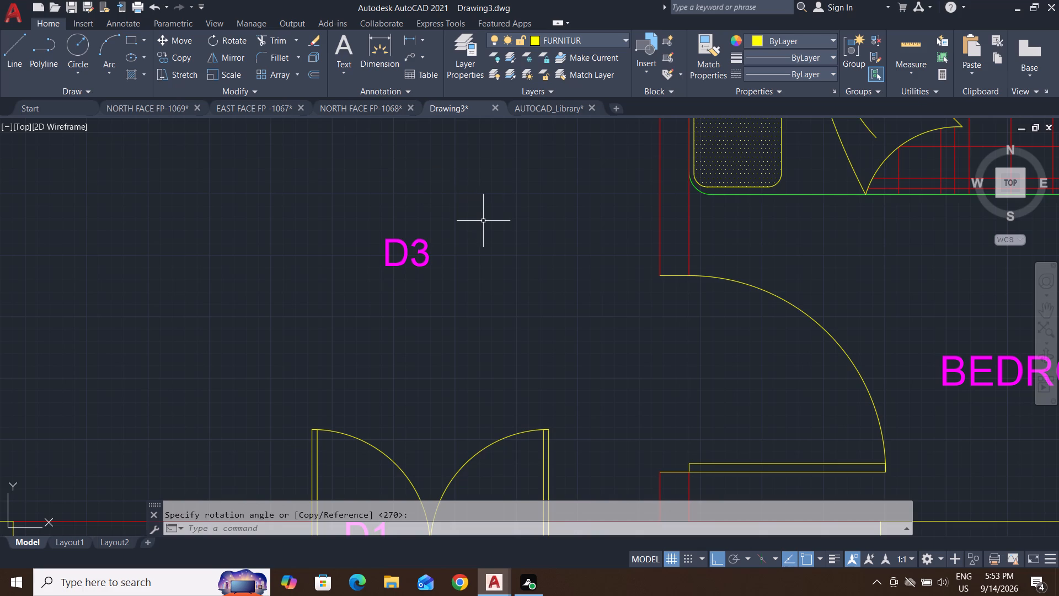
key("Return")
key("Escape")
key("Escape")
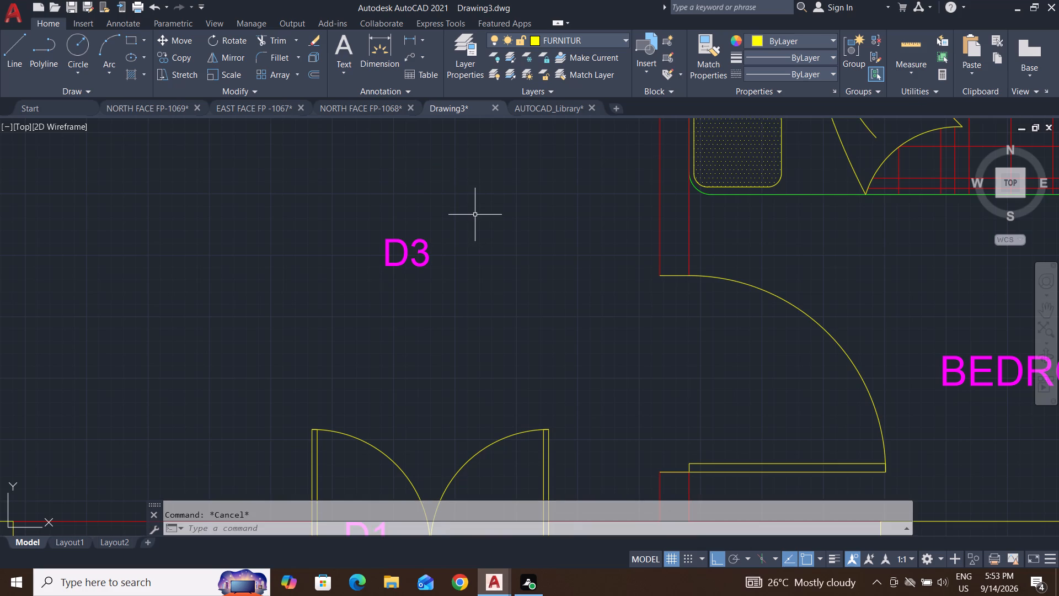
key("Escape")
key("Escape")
Move the D3 label into the opening of the BEDROOM 2 door with Ortho off.
left_click(492, 205)
left_click(323, 327)
key("m")
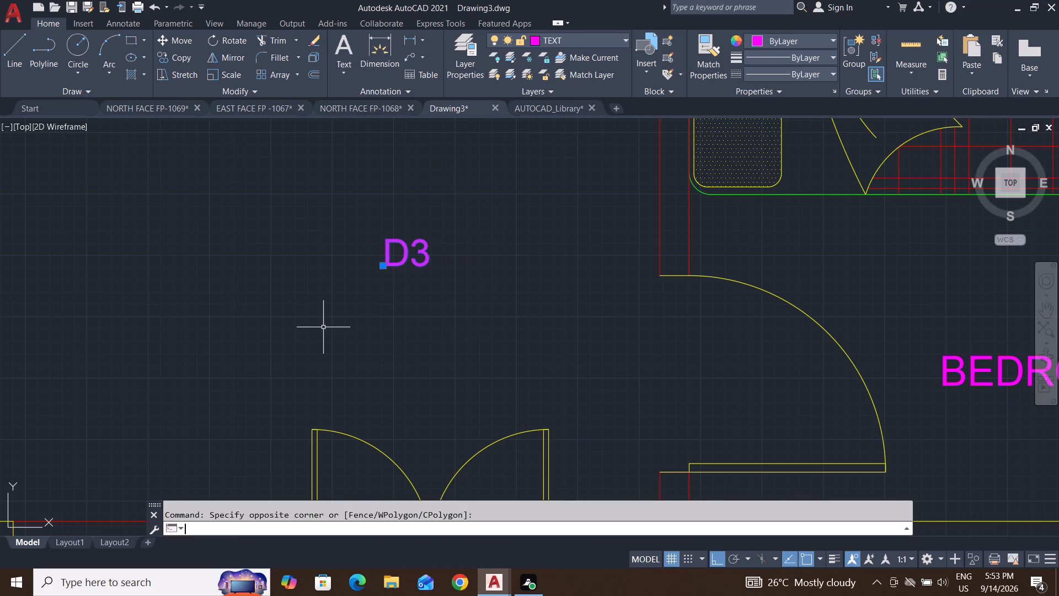
key("Return")
left_click(389, 262)
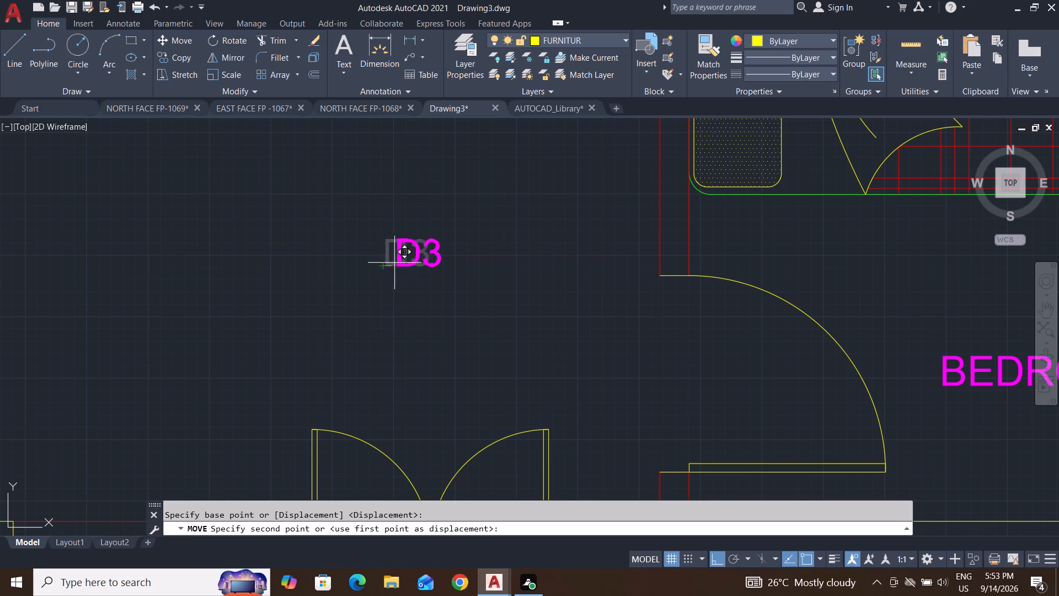
left_click(715, 563)
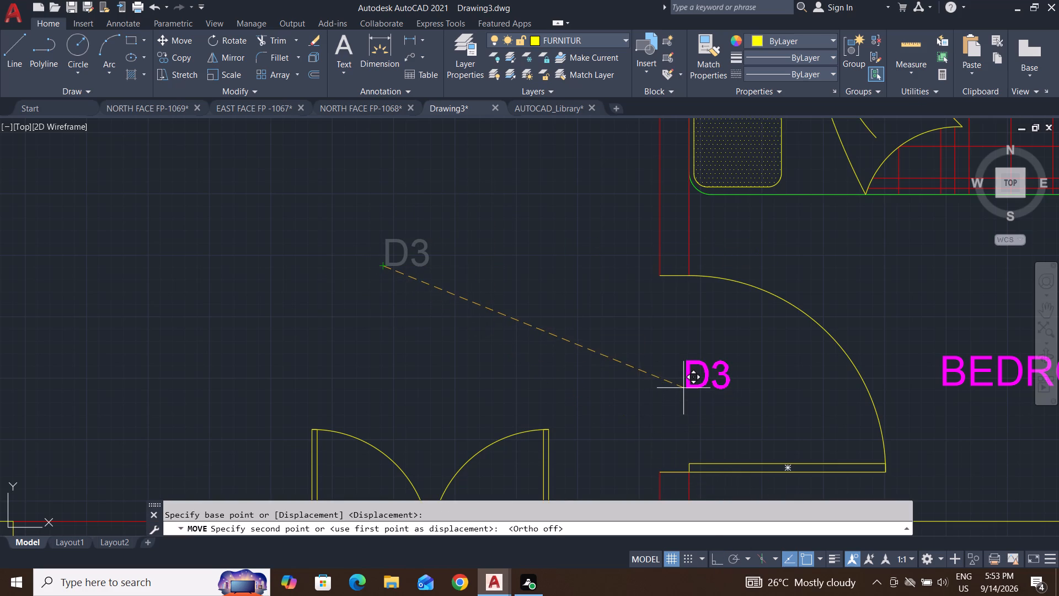
left_click(656, 380)
key("Escape")
key("Escape")
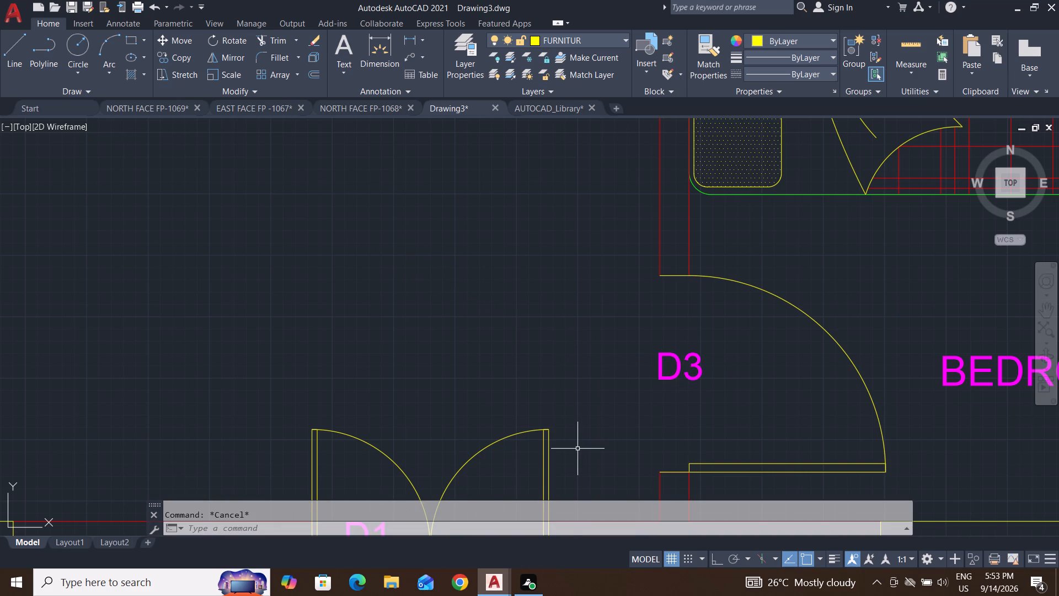
key("Escape")
key("Escape")
Copy the D3 label into the opening of the BEDROOM 1 door.
scroll(577, 449, "down", 2)
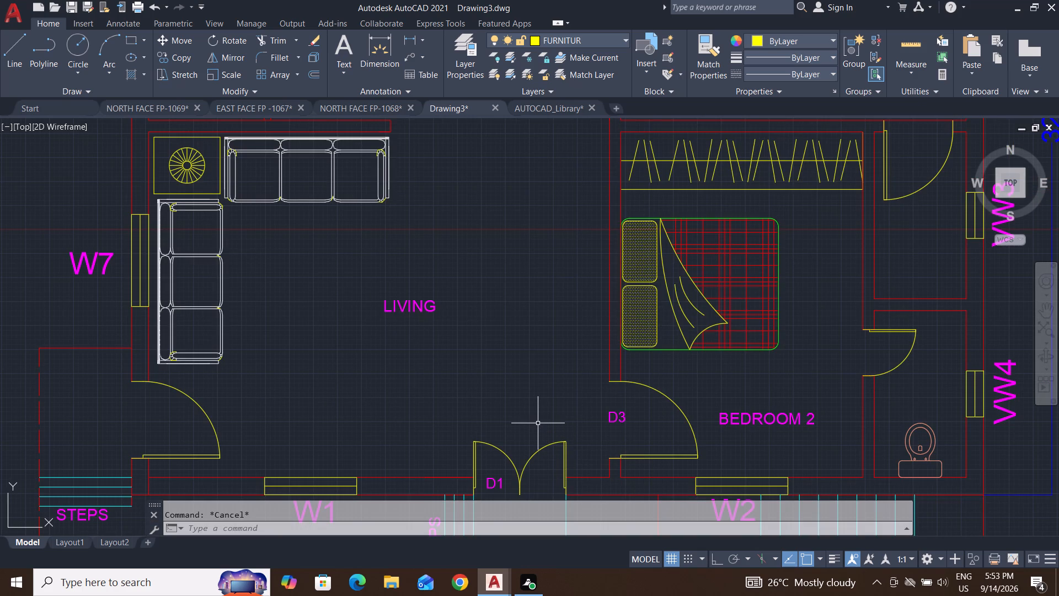
scroll(641, 403, "up", 1)
key("Escape")
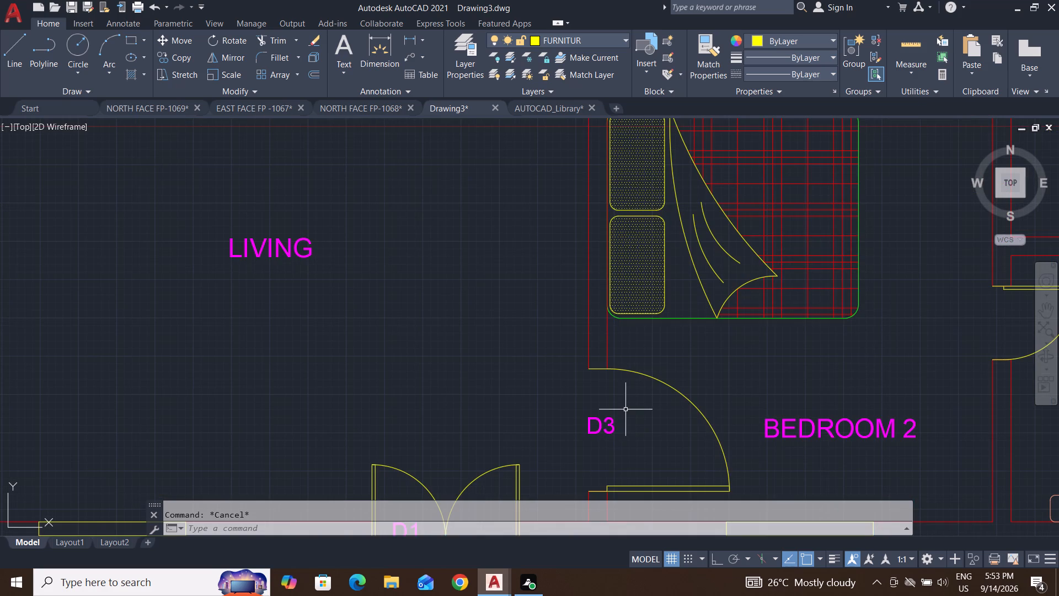
key("Escape")
left_click(645, 405)
left_click(585, 451)
key("c")
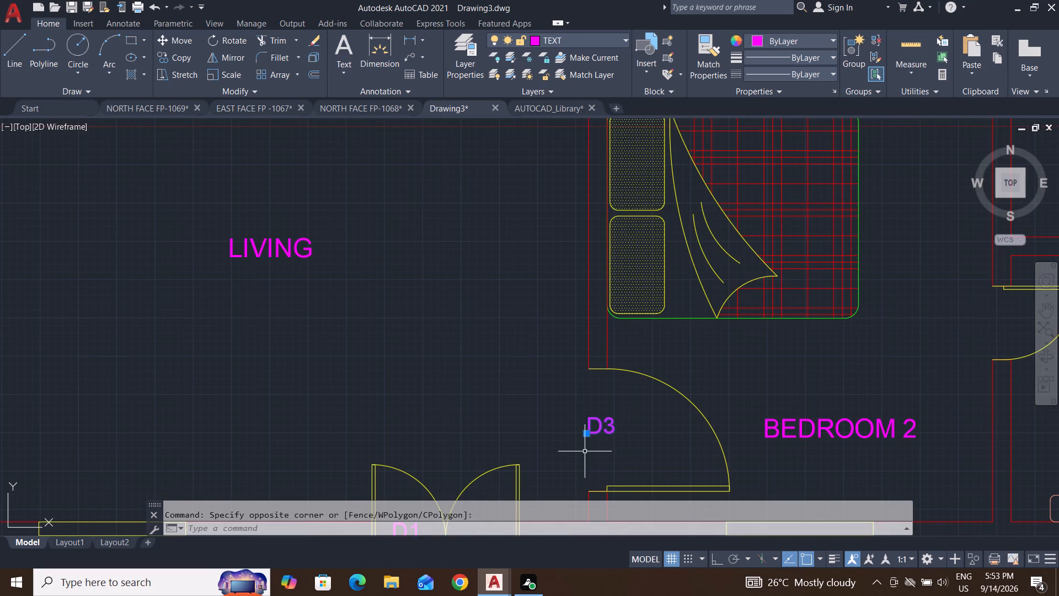
key("o")
key("Return")
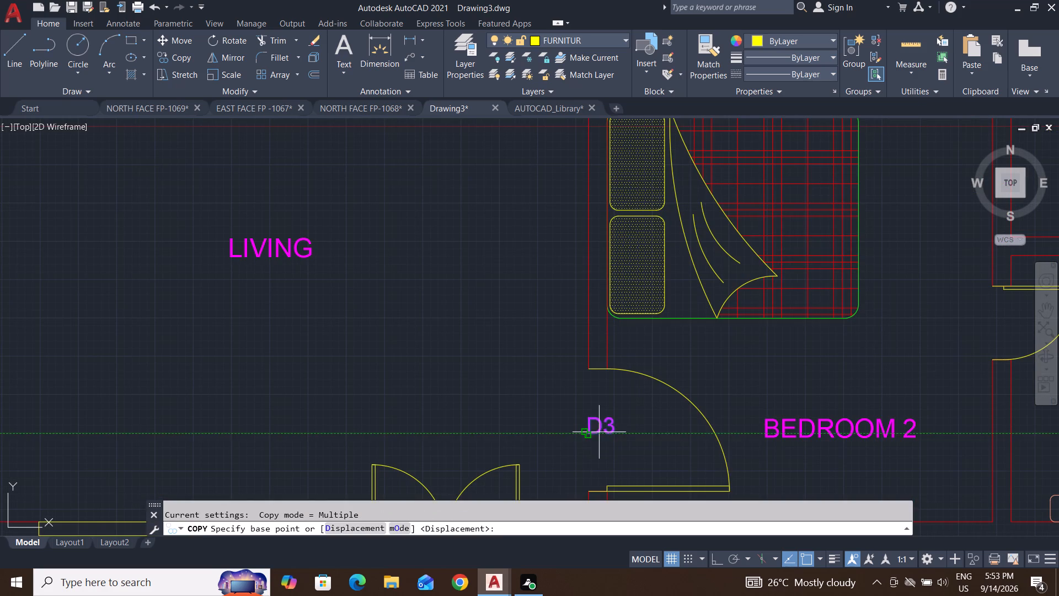
left_click(600, 431)
scroll(598, 432, "down", 2)
scroll(618, 233, "up", 2)
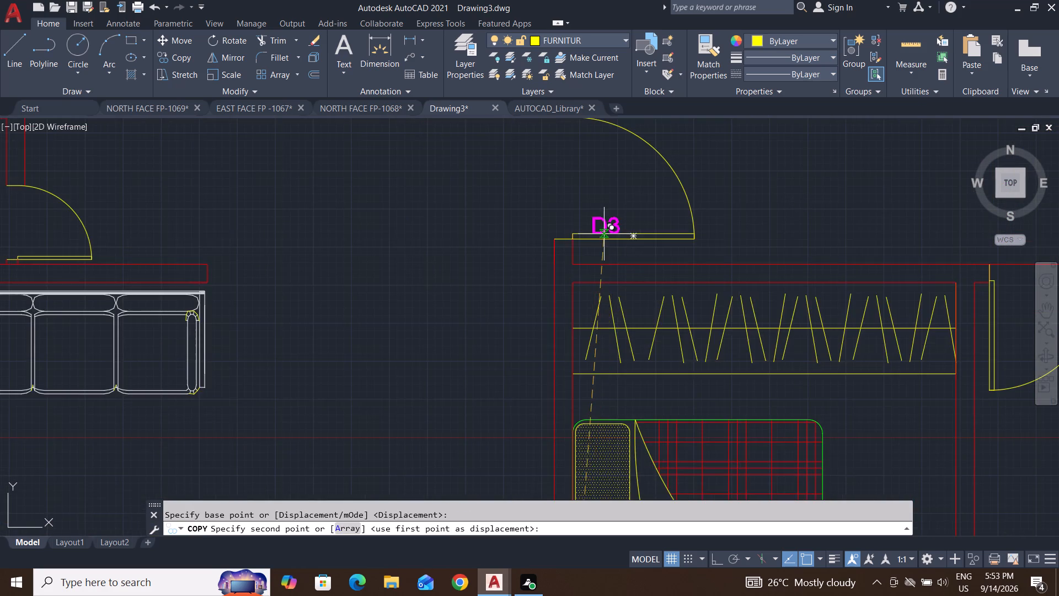
middle_click_drag(601, 240, 545, 458)
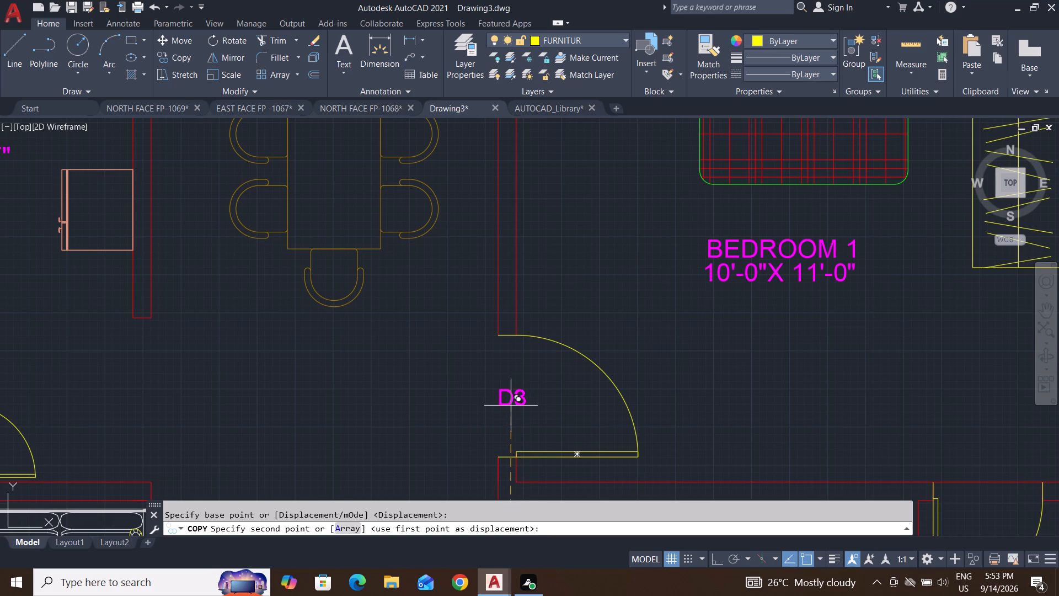
left_click(511, 406)
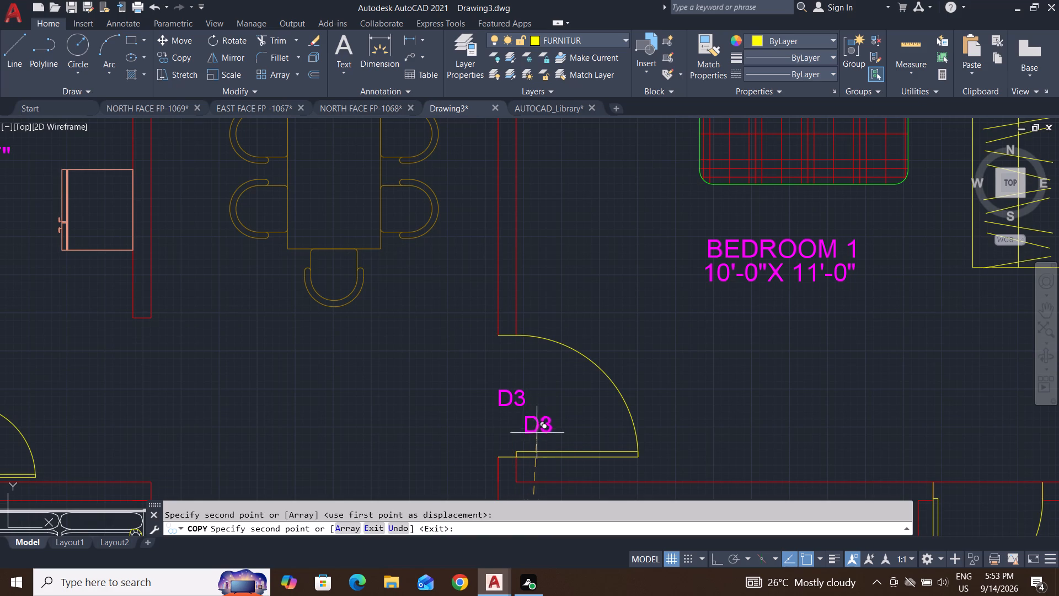
key("Escape")
key("Escape")
key("Escape")
Change the text of the copied D3 label at the BEDROOM 1 door to D6.
double_click(521, 403)
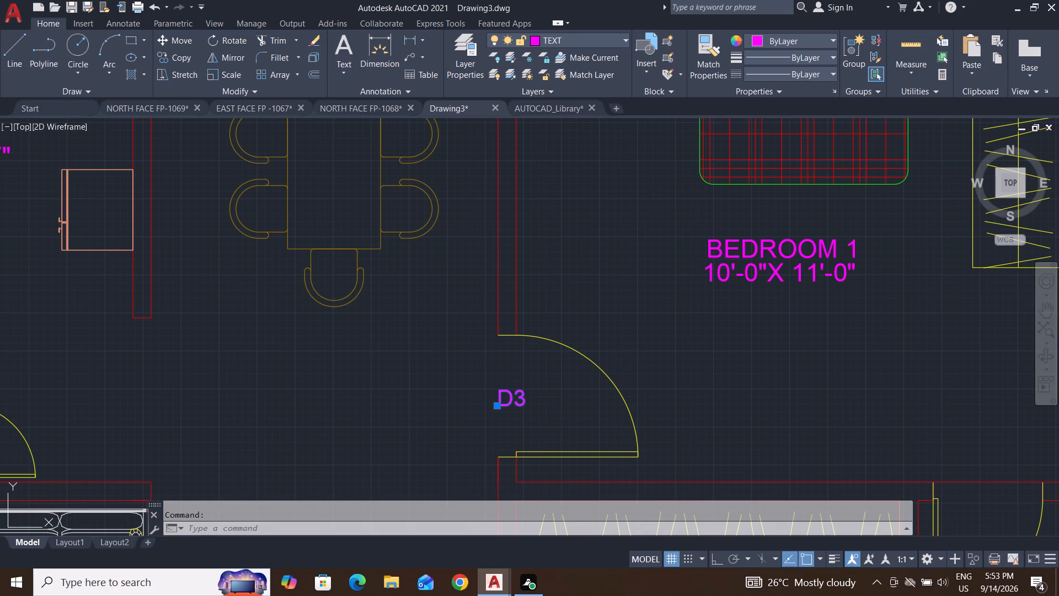
left_click(525, 403)
key("BackSpace")
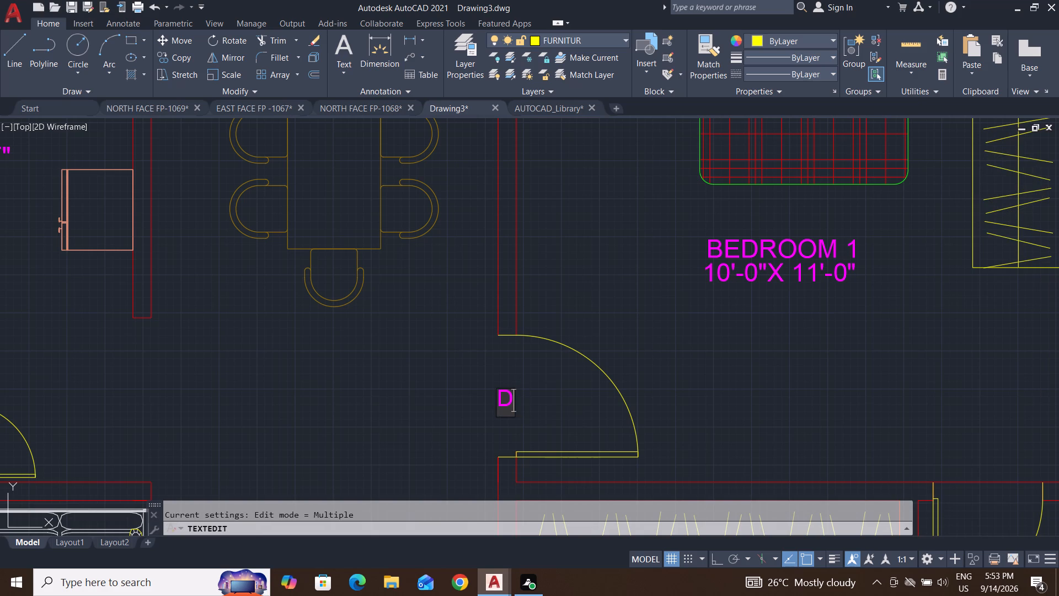
key("6")
key("Return")
scroll(459, 405, "down", 3)
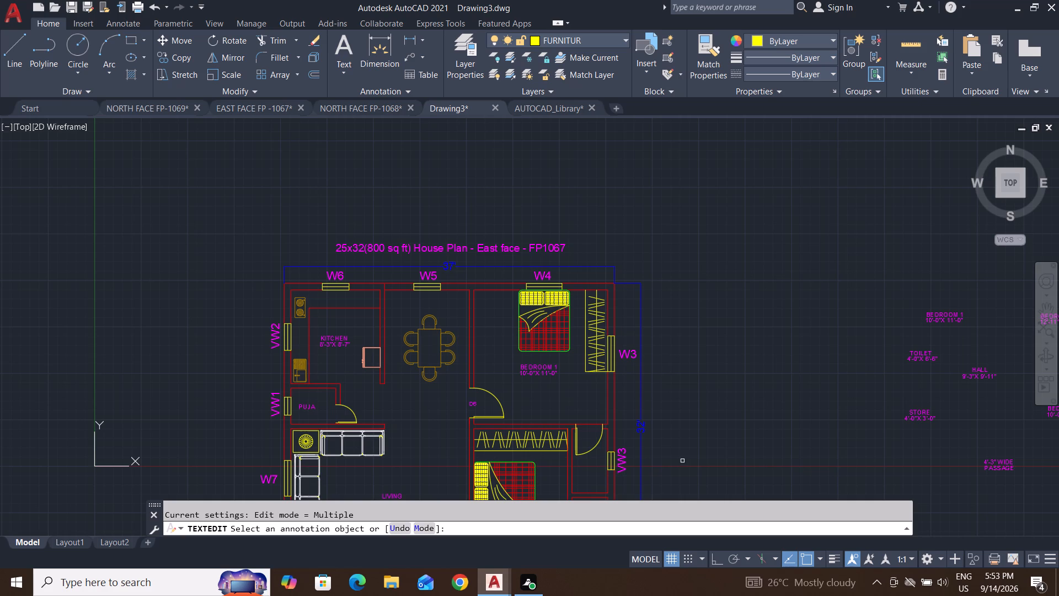
Scale up the D6 label at the BEDROOM 1 door about its lower-left corner.
key("Escape")
key("Escape")
middle_click_drag(487, 425, 541, 365)
scroll(544, 343, "up", 2)
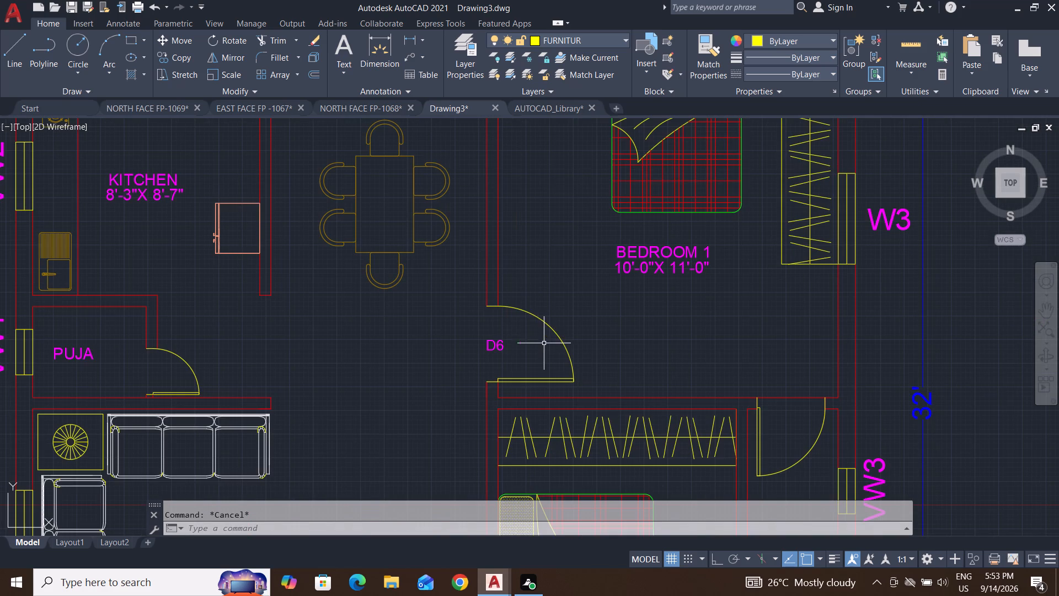
key("Escape")
key("Escape")
left_click(512, 332)
left_click(480, 353)
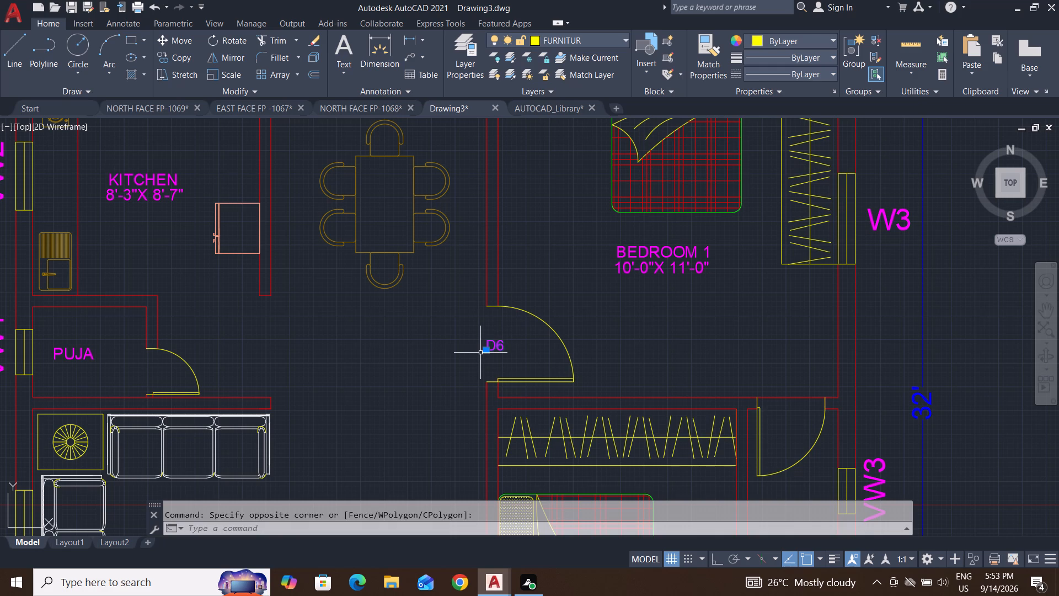
type("SC")
key("Return")
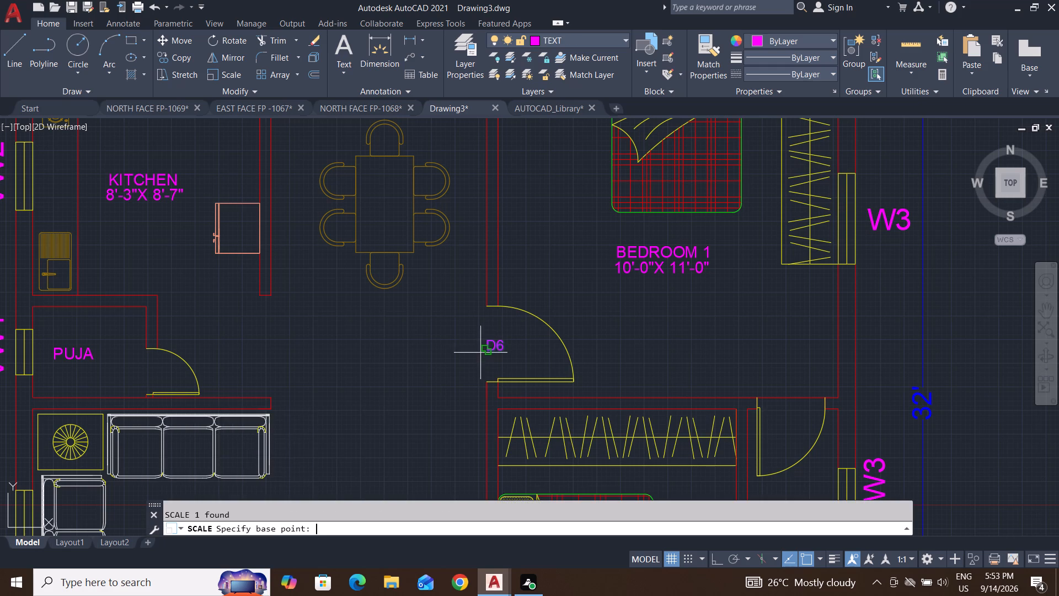
scroll(484, 357, "up", 4)
left_click(490, 339)
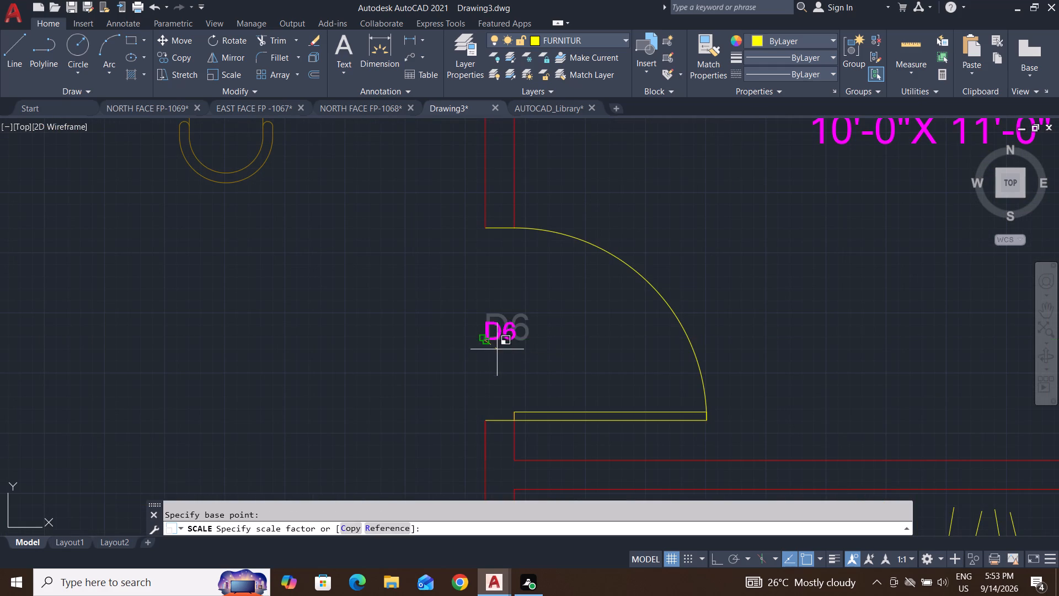
left_click(507, 363)
Erase the small D3 label at the BEDROOM 2 door and the small D1 label at the double entrance door.
scroll(505, 358, "down", 5)
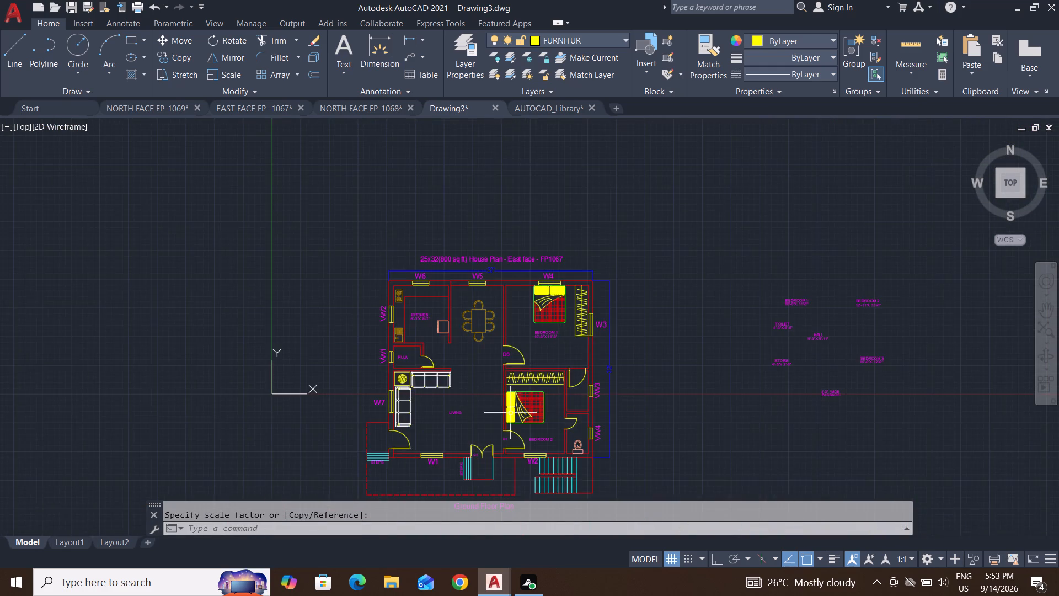
middle_click_drag(510, 413, 529, 336)
scroll(531, 360, "up", 3)
left_click(527, 360)
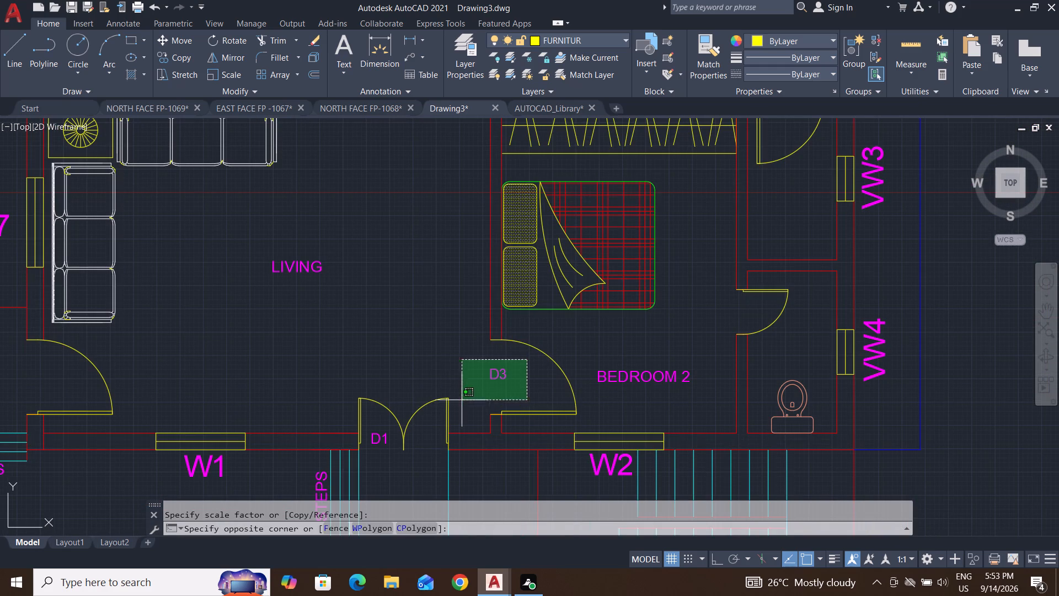
left_click(472, 395)
key("Delete")
scroll(373, 456, "up", 2)
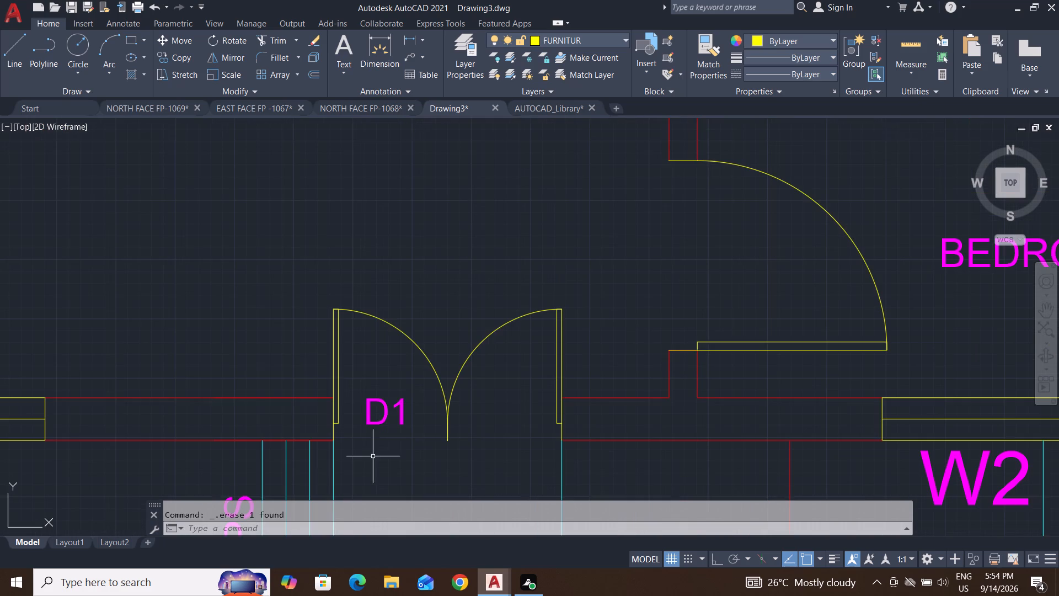
left_click(413, 387)
left_click(360, 451)
key("Delete")
Copy the enlarged D6 label straight down into the BEDROOM 2 door opening with Ortho on.
scroll(387, 469, "down", 4)
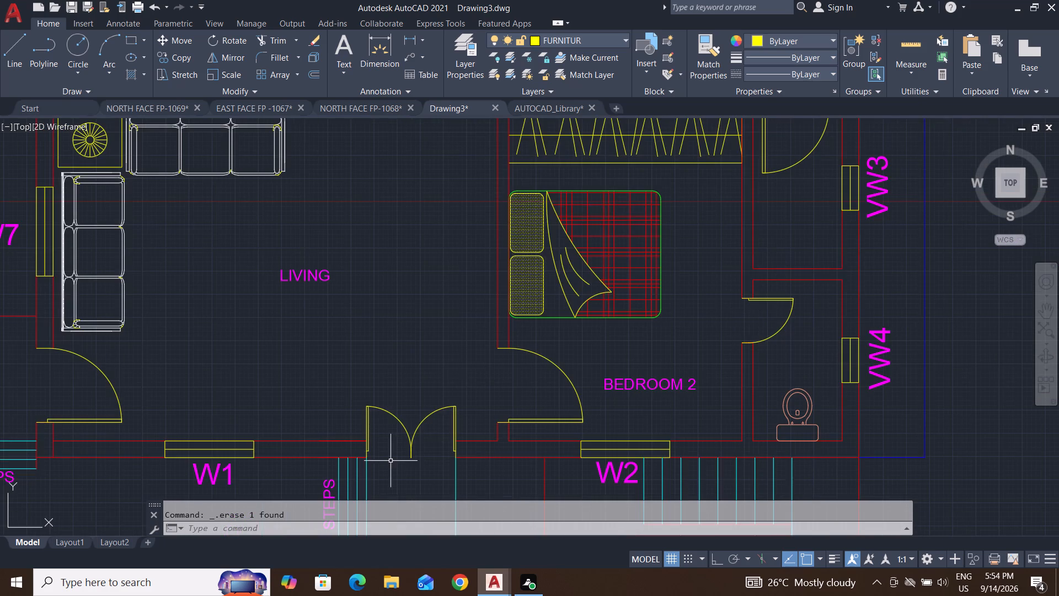
scroll(470, 381, "down", 2)
middle_click_drag(470, 389, 473, 402)
scroll(499, 286, "up", 3)
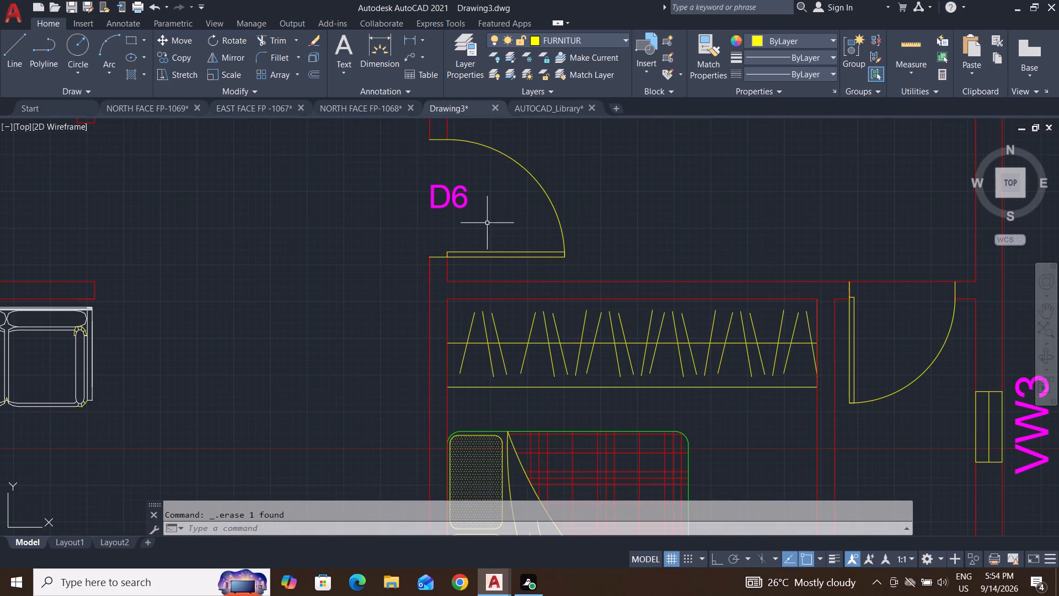
left_click_drag(489, 177, 488, 184)
left_click(407, 237)
type("CO")
key("Return")
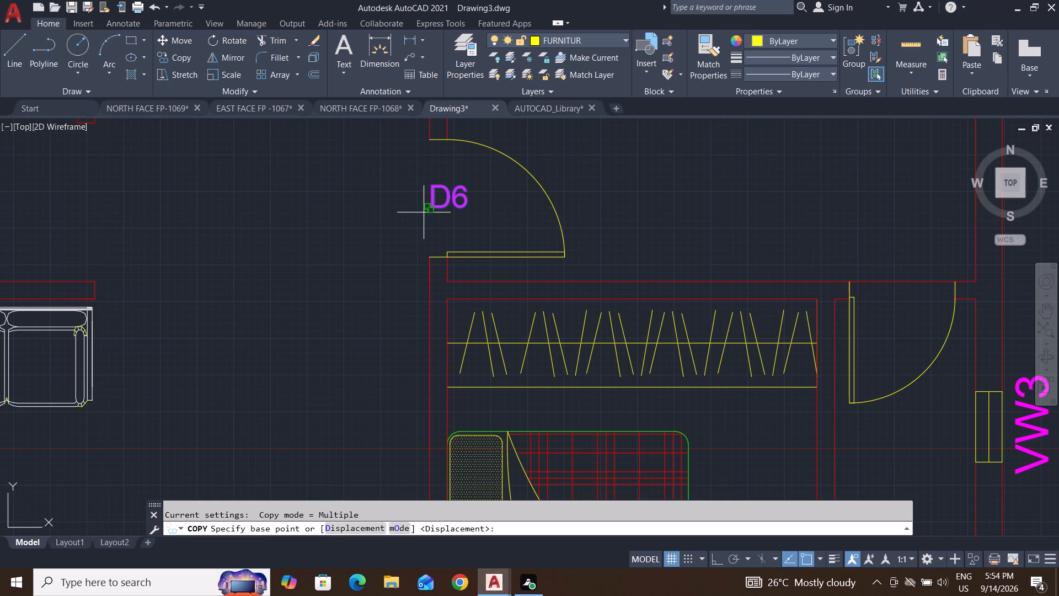
left_click(430, 206)
scroll(430, 206, "down", 2)
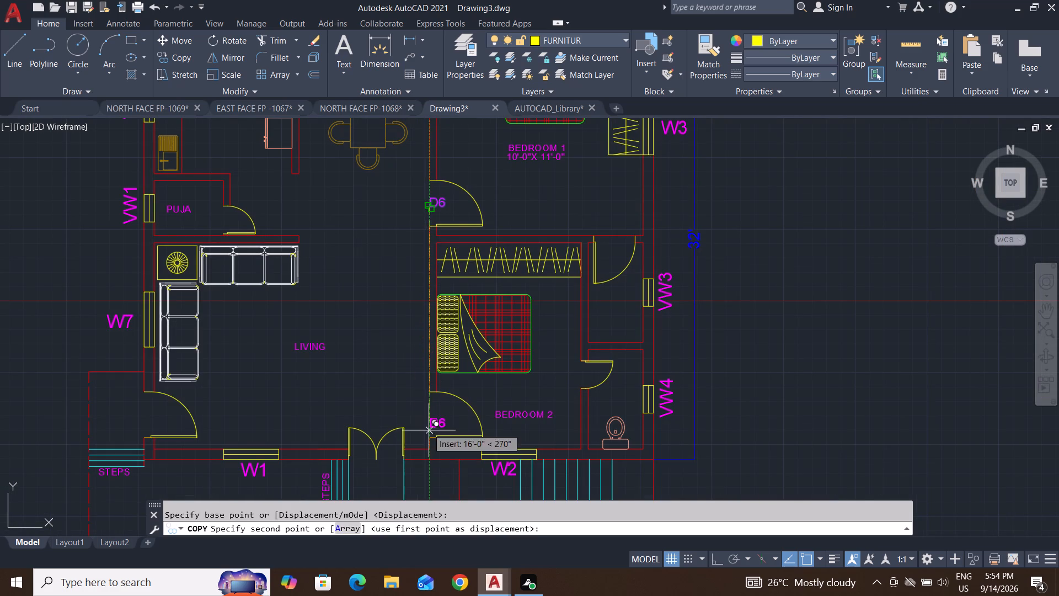
left_click(717, 562)
scroll(449, 405, "up", 2)
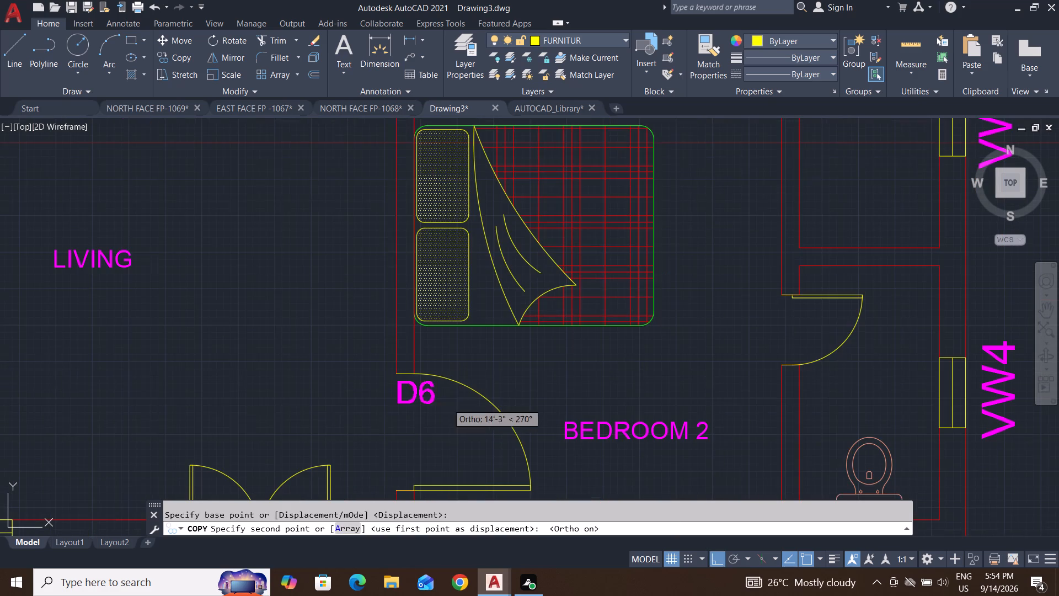
left_click(415, 447)
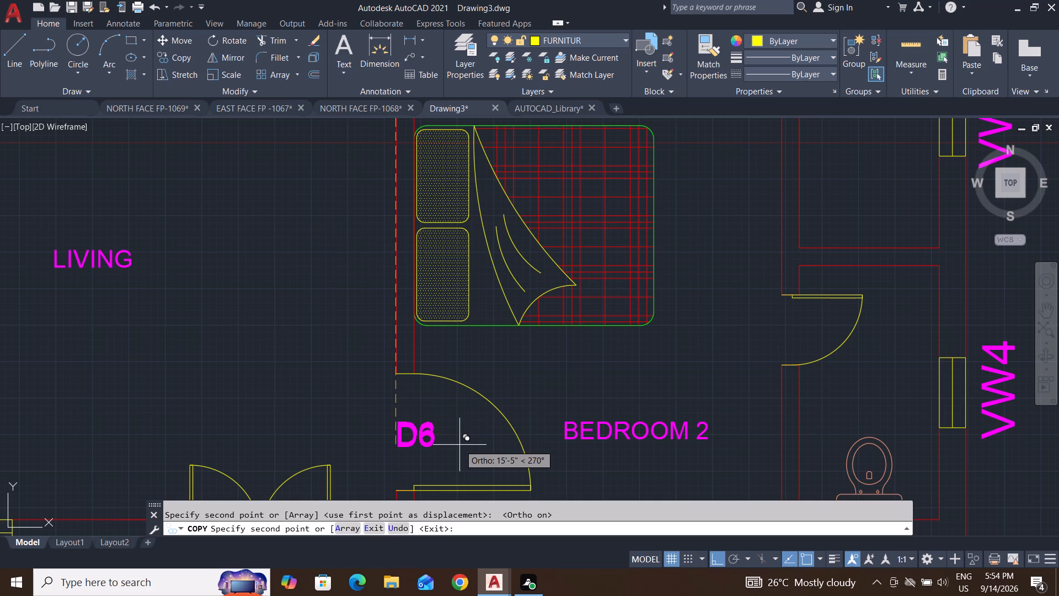
key("Escape")
key("Escape")
Change the text of the copied label at the BEDROOM 2 door to D3.
double_click(416, 440)
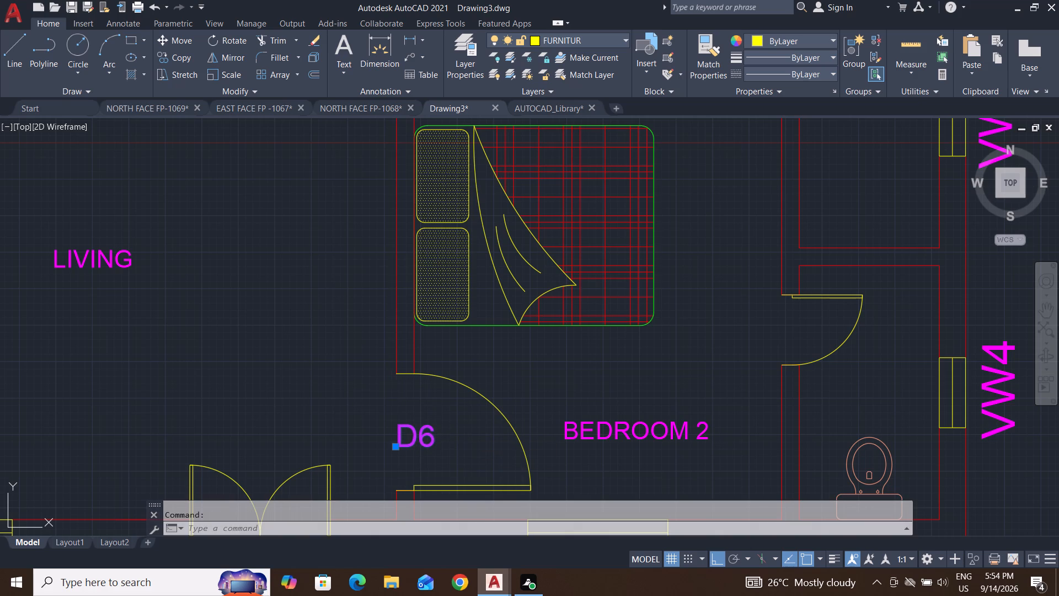
left_click(430, 446)
key("BackSpace")
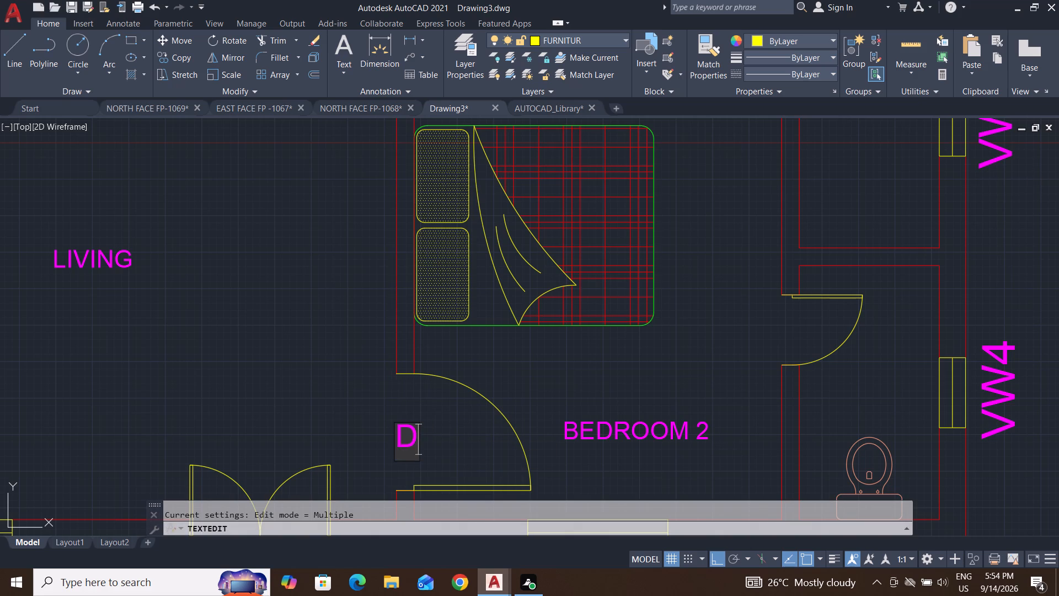
key("3")
left_click(467, 457)
scroll(466, 452, "down", 2)
middle_click_drag(466, 452, 509, 398)
key("Escape")
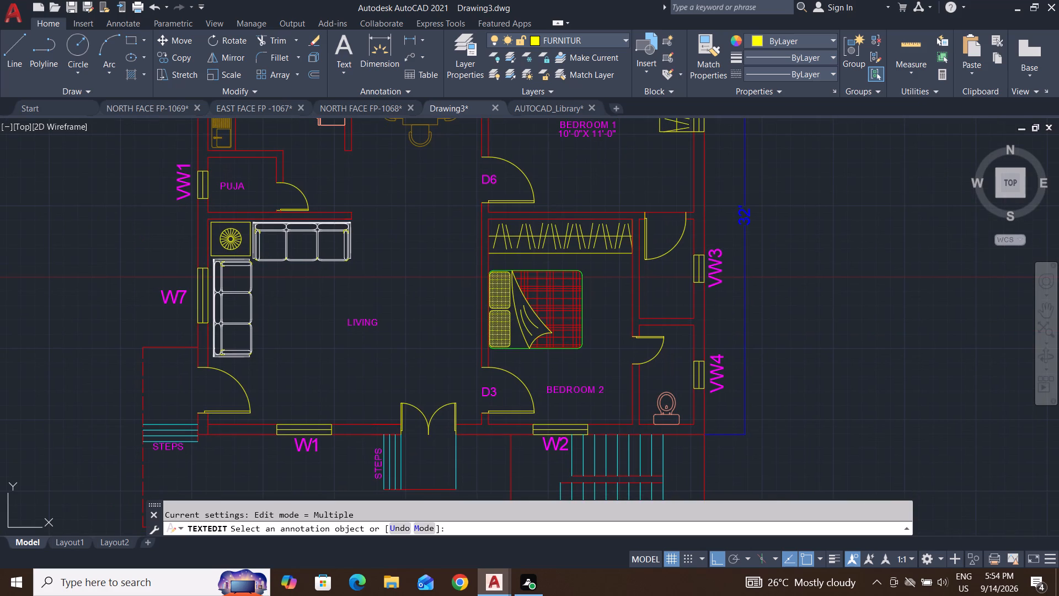
key("Escape")
Copy the D3 label into the double entrance door opening beside the STEPS, with Ortho off.
left_click(502, 384)
left_click(475, 405)
type("CO")
key("Return")
scroll(488, 402, "up", 2)
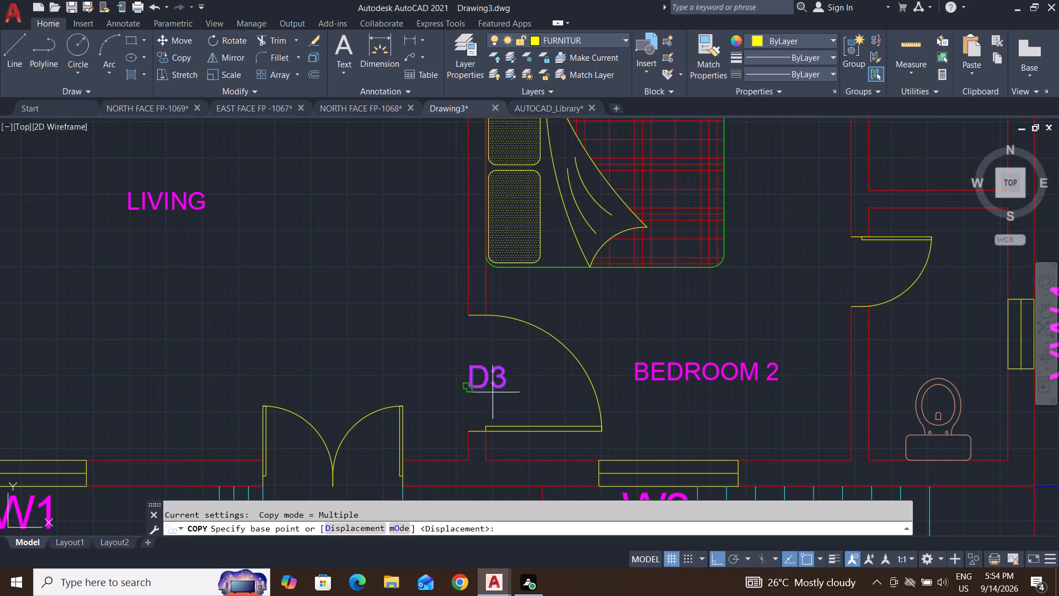
left_click(477, 387)
scroll(477, 387, "down", 3)
scroll(442, 402, "up", 3)
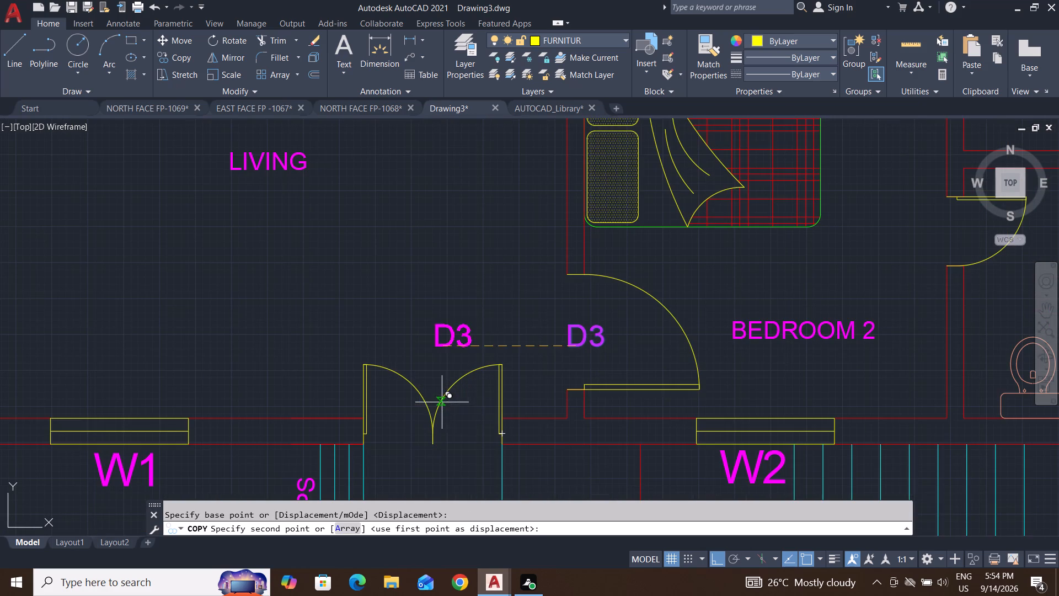
left_click(715, 560)
middle_click_drag(378, 464, 462, 388)
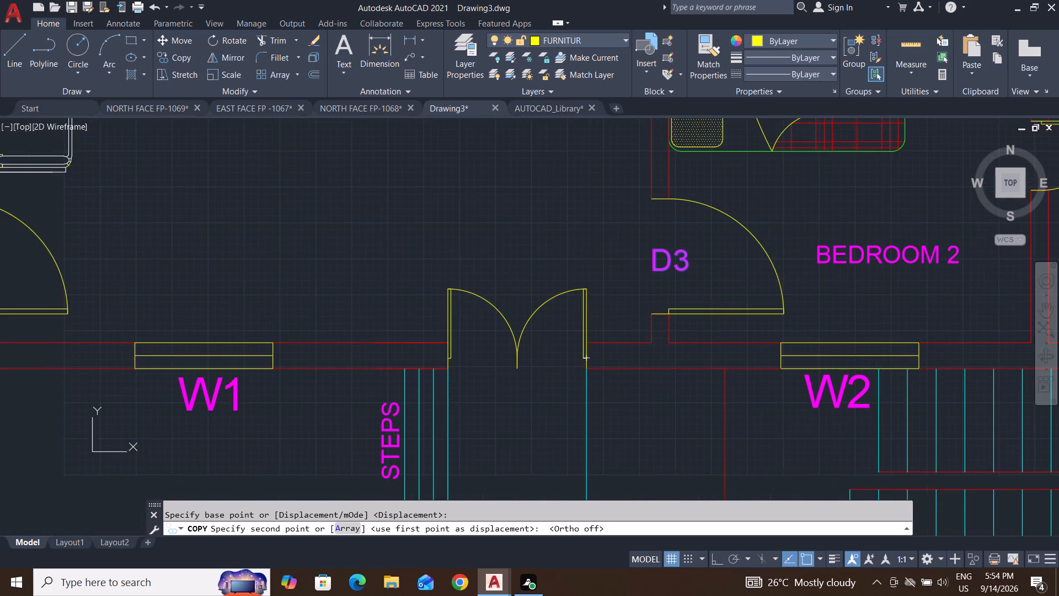
scroll(469, 364, "up", 3)
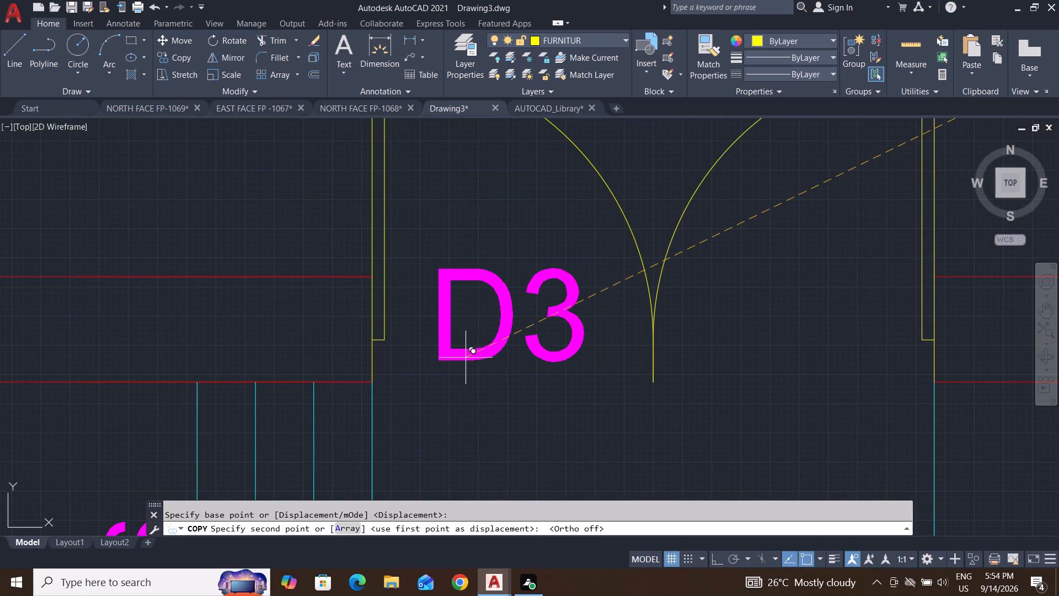
left_click(467, 355)
key("Escape")
key("Escape")
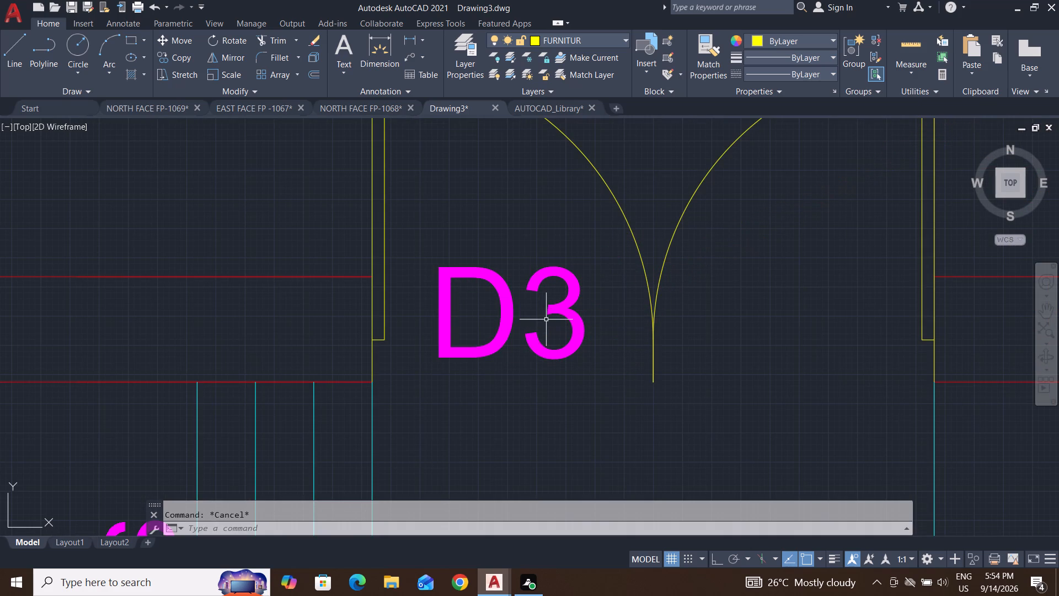
key("Escape")
Change the text of the copied label at the double entrance door to D1.
double_click(565, 310)
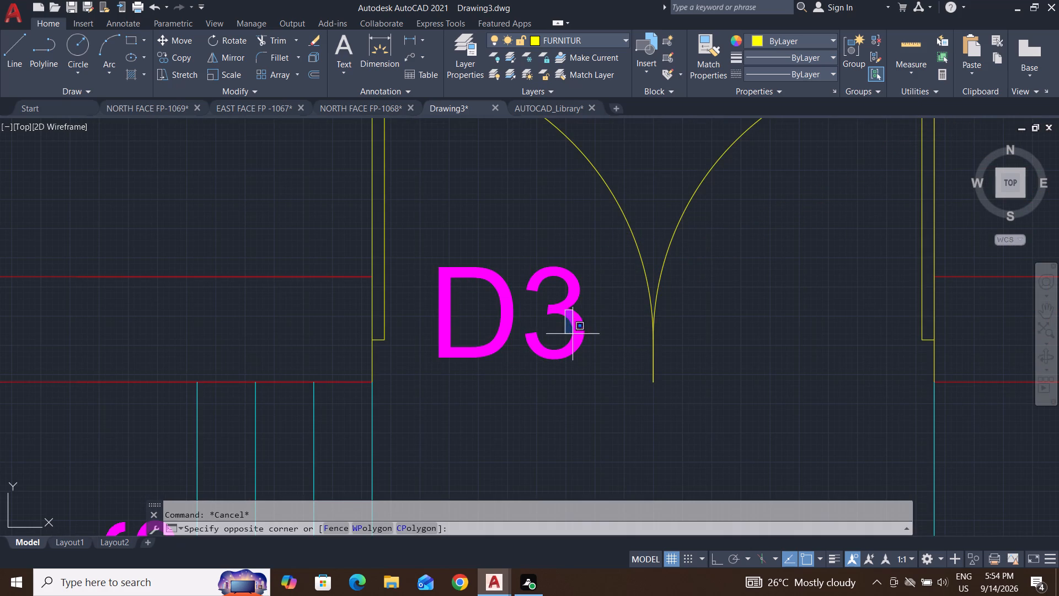
left_click(573, 334)
double_click(580, 338)
left_click(553, 364)
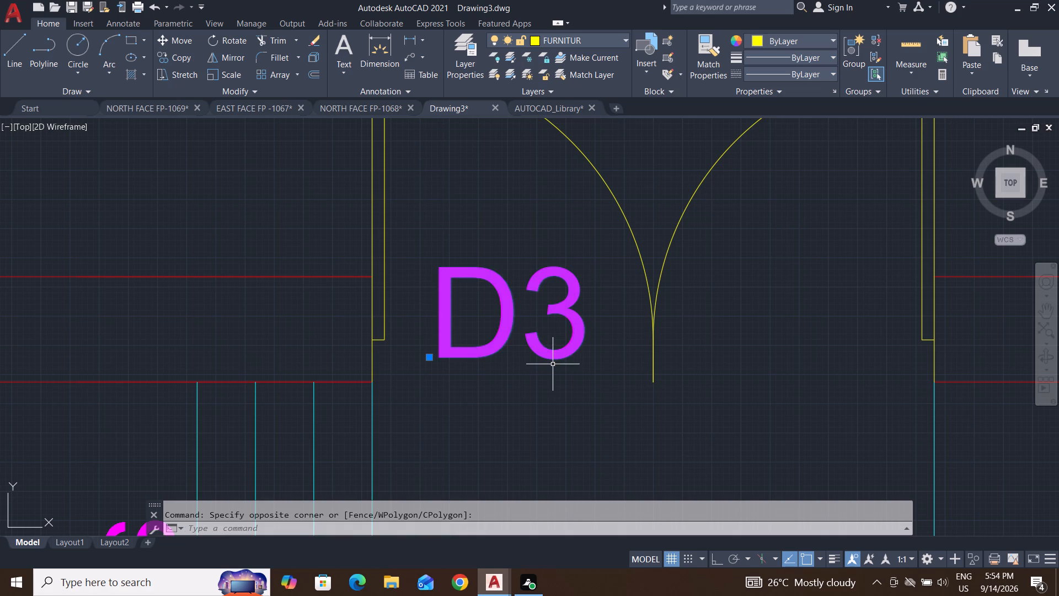
double_click(563, 302)
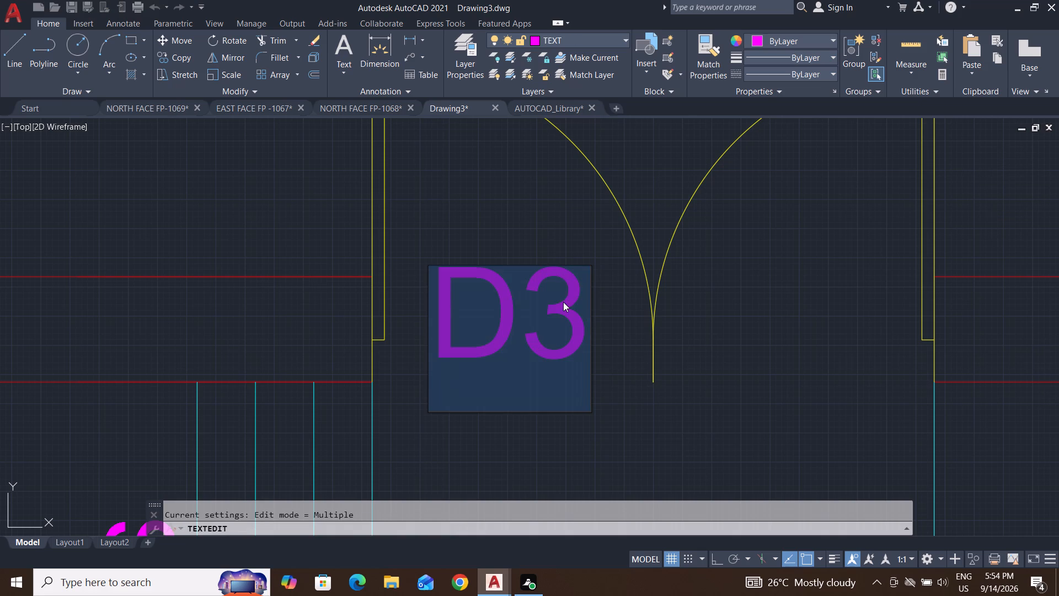
left_click(577, 310)
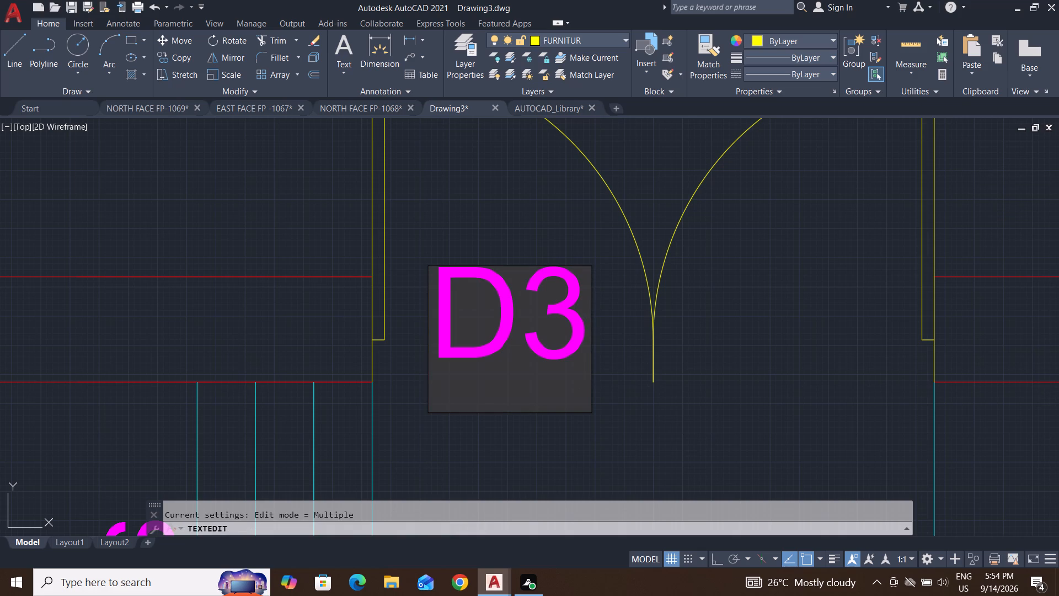
key("BackSpace")
key("1")
key("Return")
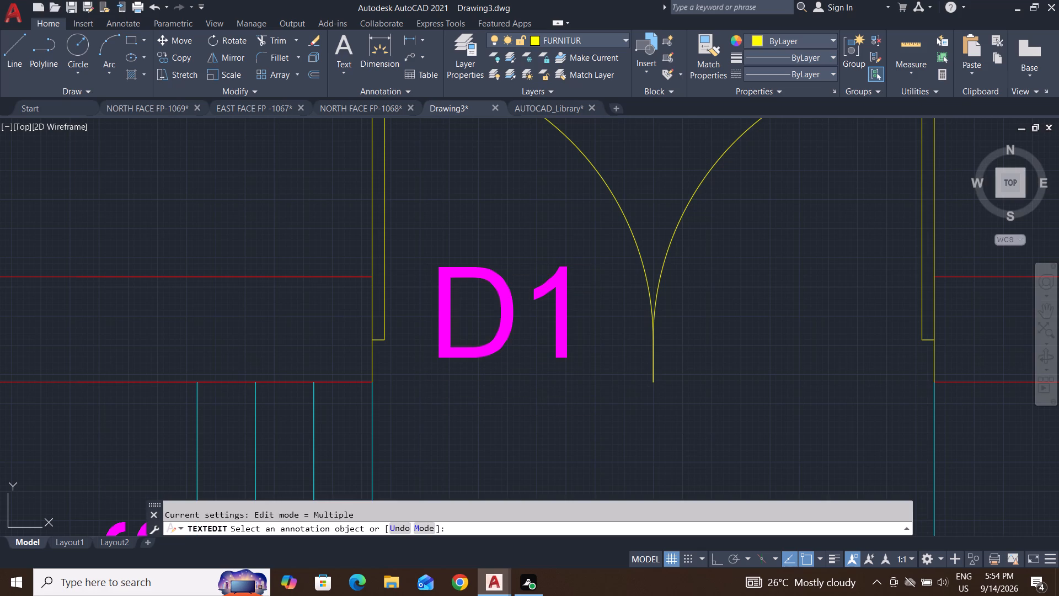
scroll(593, 495, "down", 6)
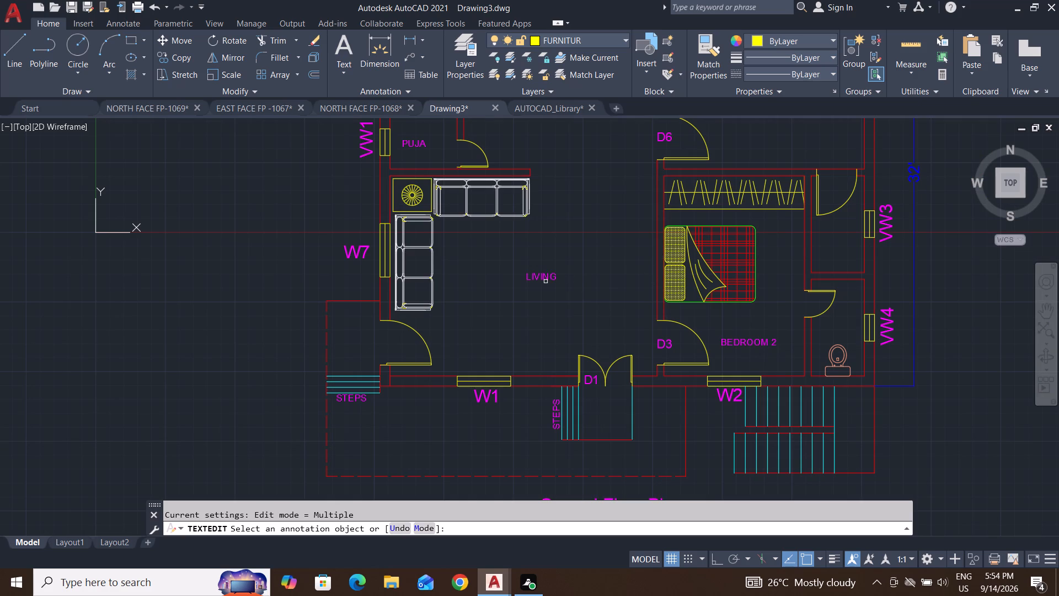
middle_click_drag(693, 124, 683, 258)
key("Escape")
key("Escape")
key("Escape")
Copy the D6 label from the BEDROOM 1 door horizontally to just outside the PUJA door with Ortho on.
scroll(649, 297, "up", 3)
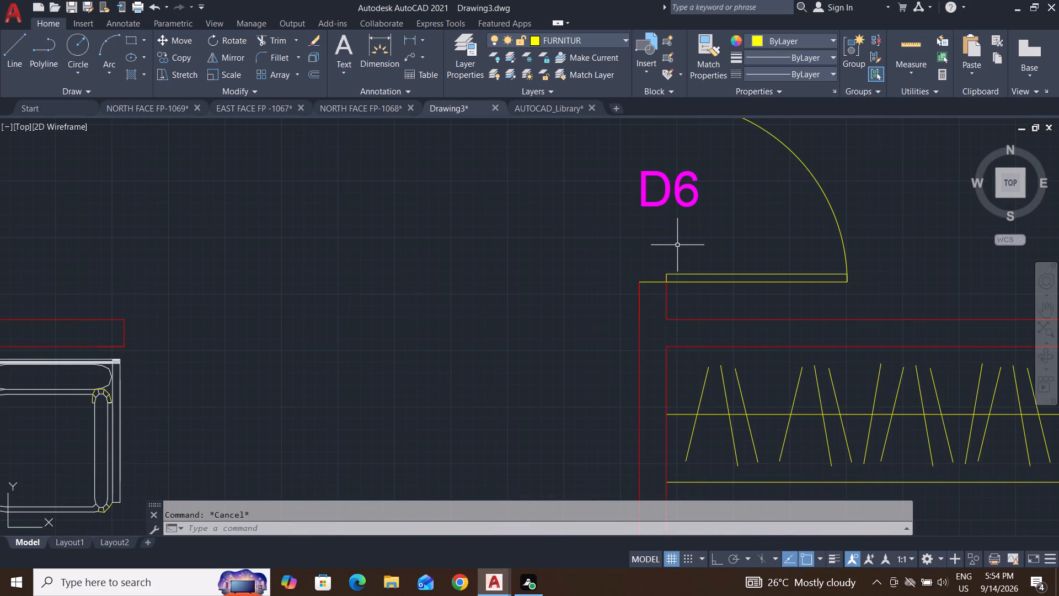
middle_click_drag(682, 255, 693, 386)
key("Escape")
key("Escape")
left_click(722, 290)
left_click(606, 392)
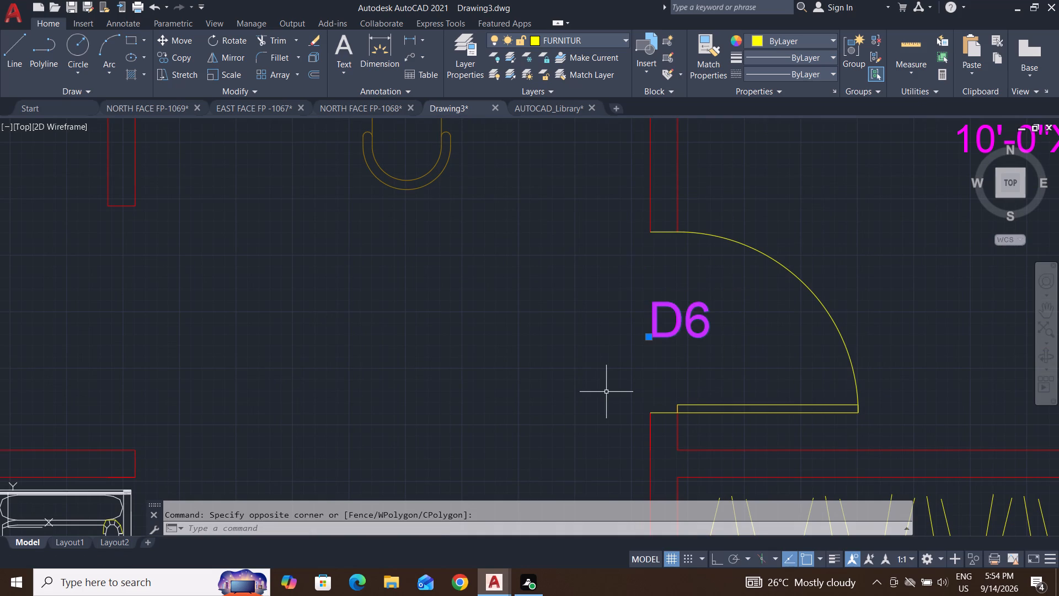
type("CO")
key("Return")
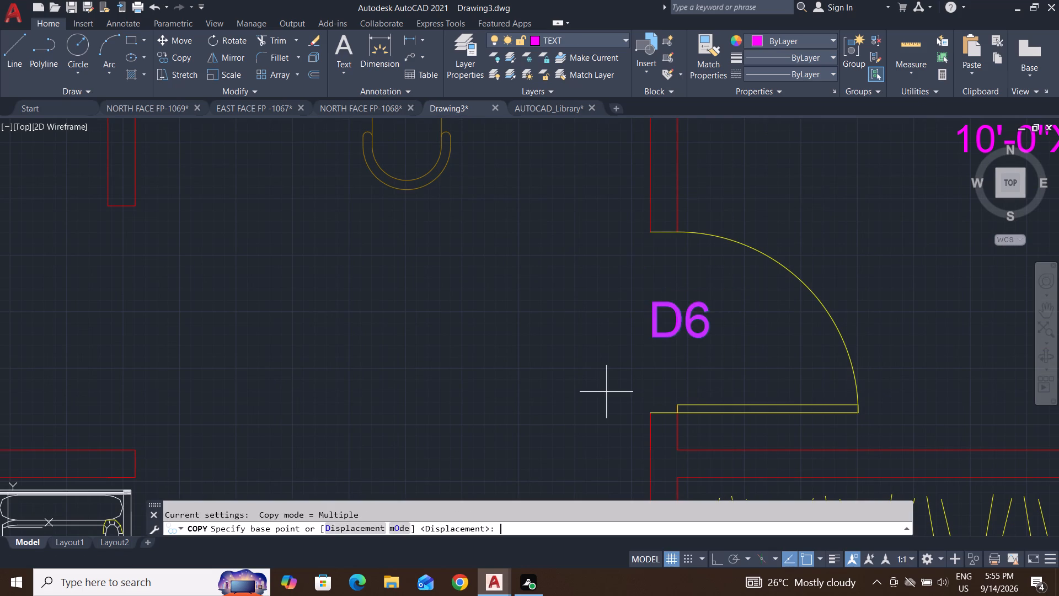
left_click(654, 328)
scroll(648, 325, "down", 2)
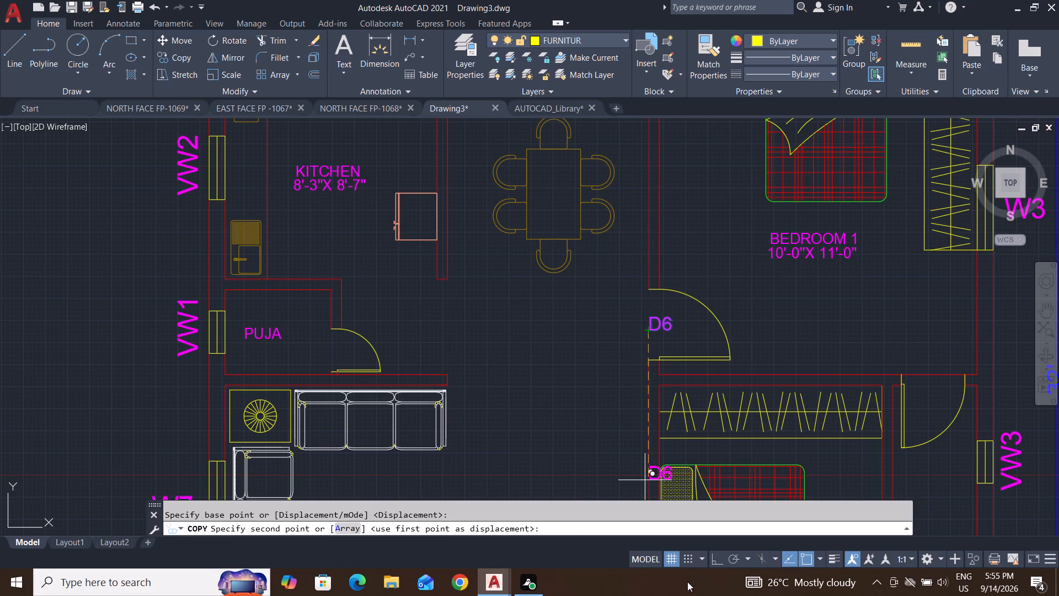
left_click(715, 557)
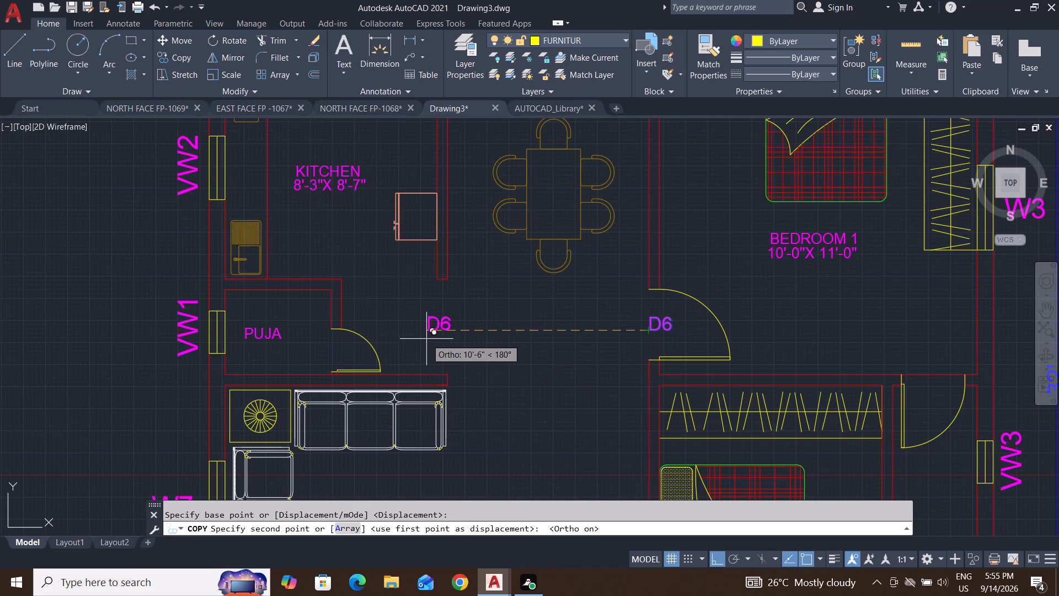
scroll(424, 336, "up", 2)
left_click(337, 333)
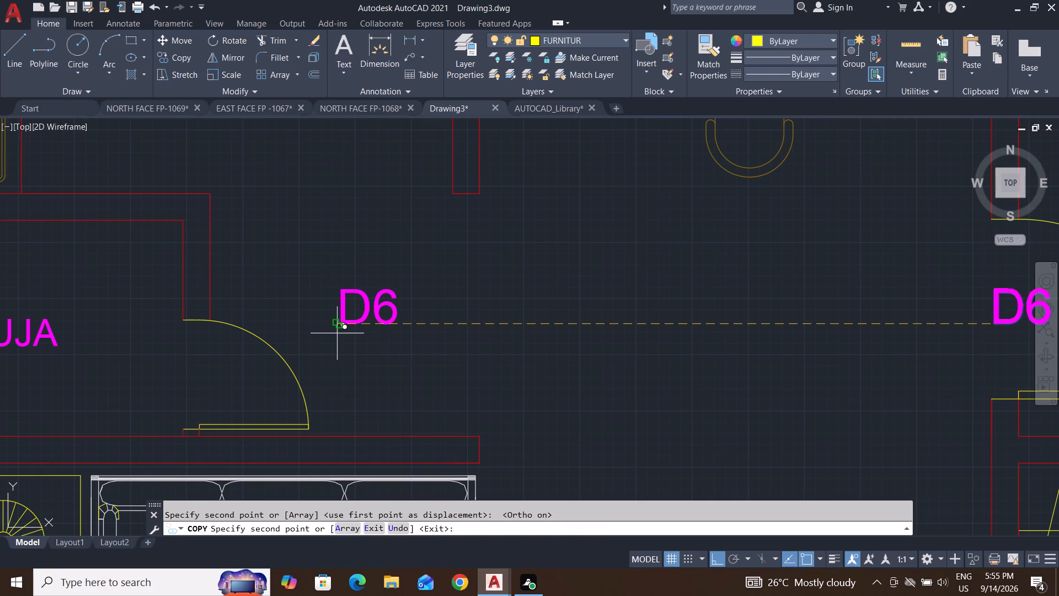
key("Escape")
key("Escape")
key("Escape")
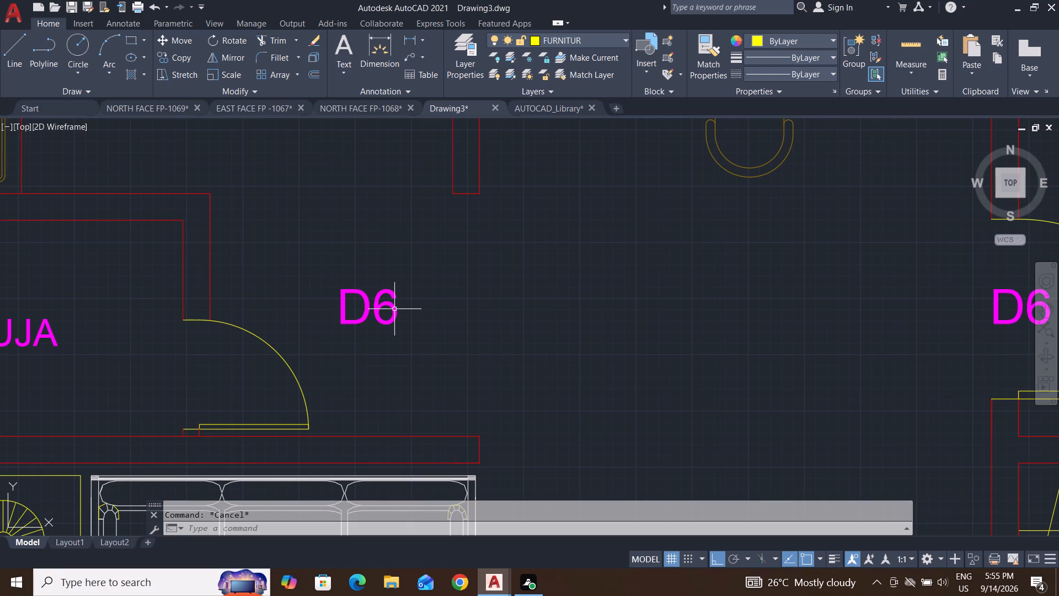
Change the text of the copied label beside the PUJA door to D7.
double_click(394, 308)
left_click(397, 312)
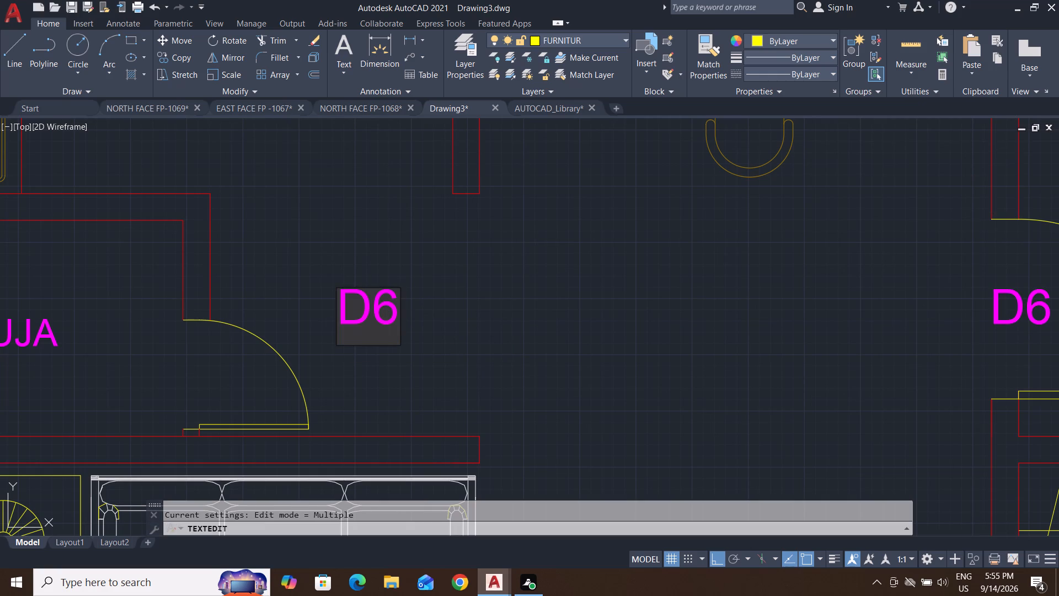
key("BackSpace")
key("7")
key("Return")
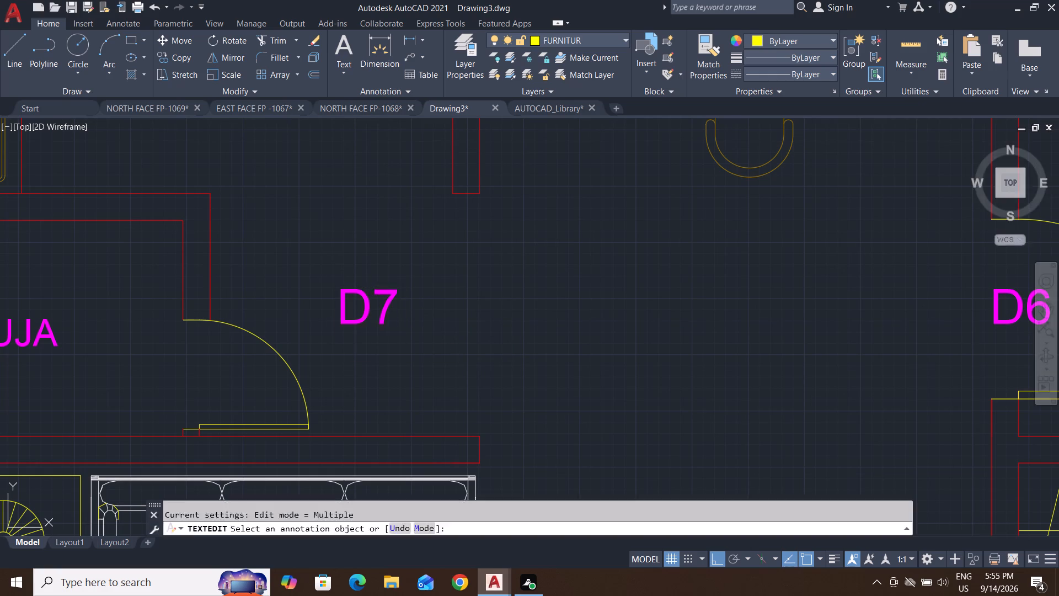
scroll(384, 287, "down", 4)
key("Escape")
key("Escape")
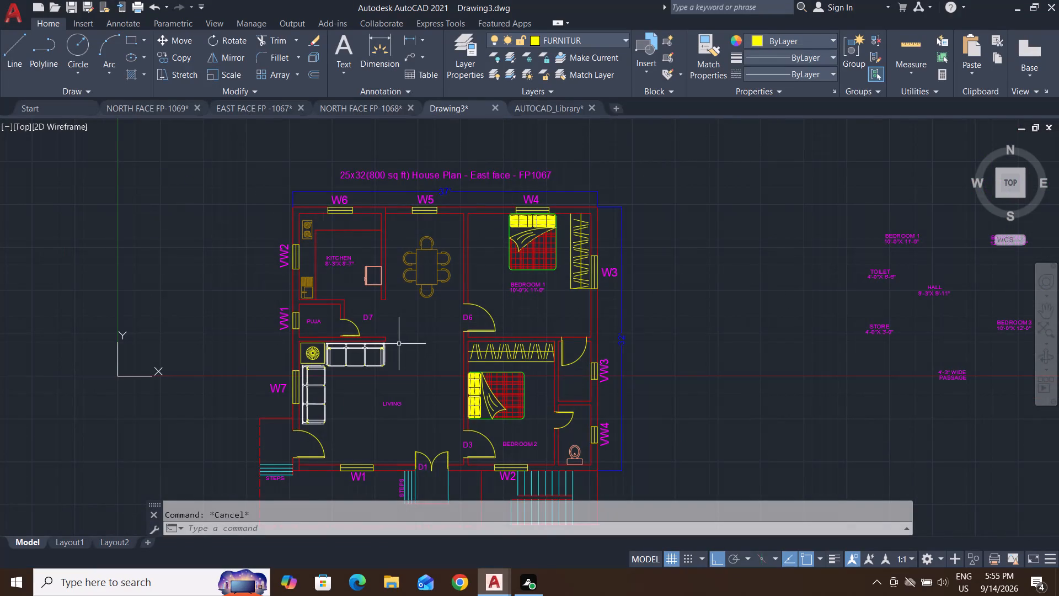
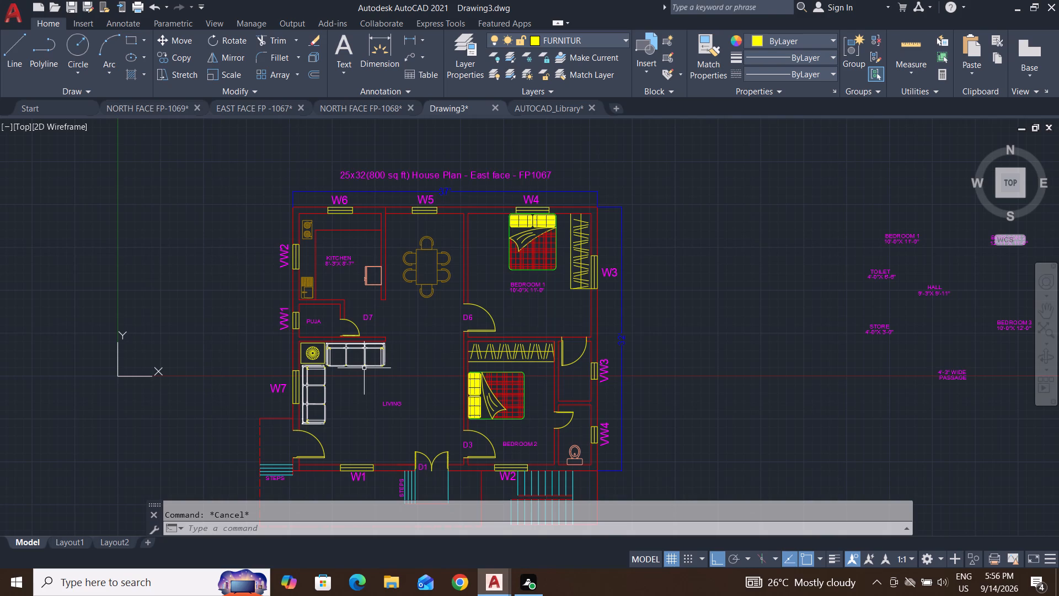
Set the linetype of the outer boundary's vertical line near W2 and its short horizontal line below W7 to ACAD_ISO02W100.
middle_click_drag(374, 419, 389, 337)
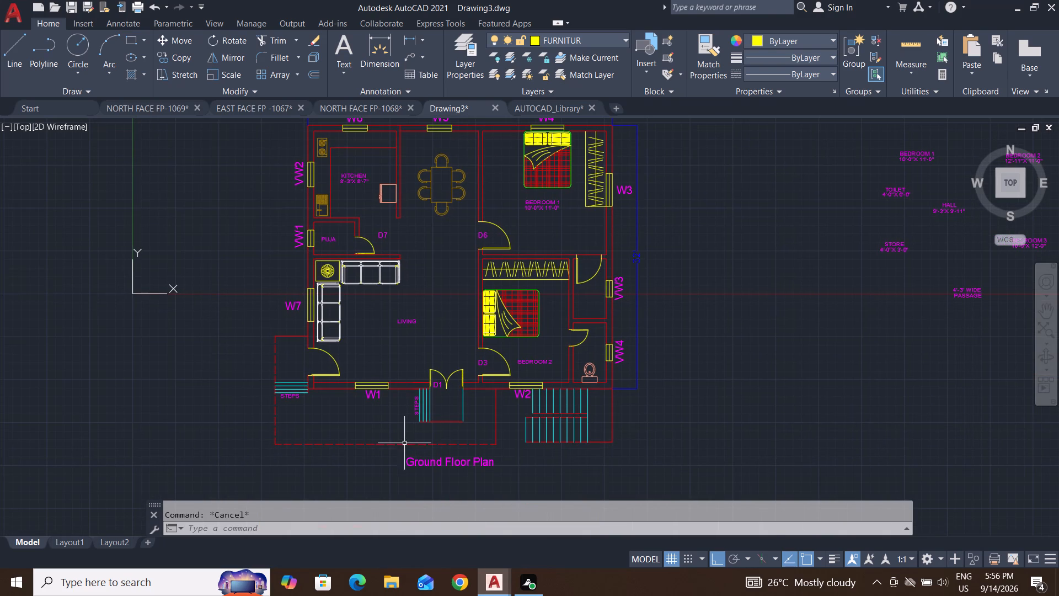
left_click(495, 423)
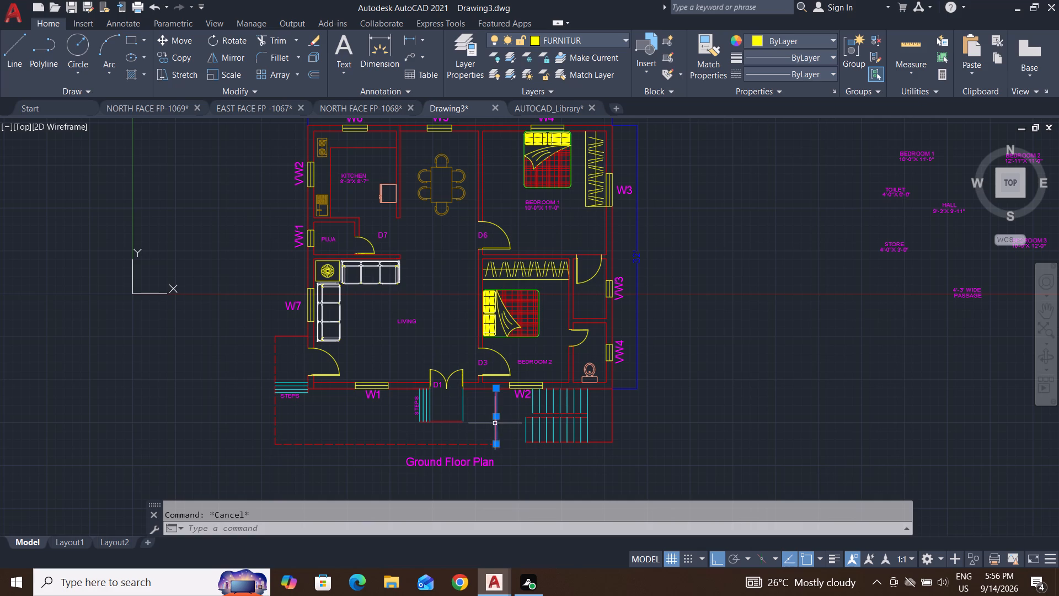
left_click(292, 336)
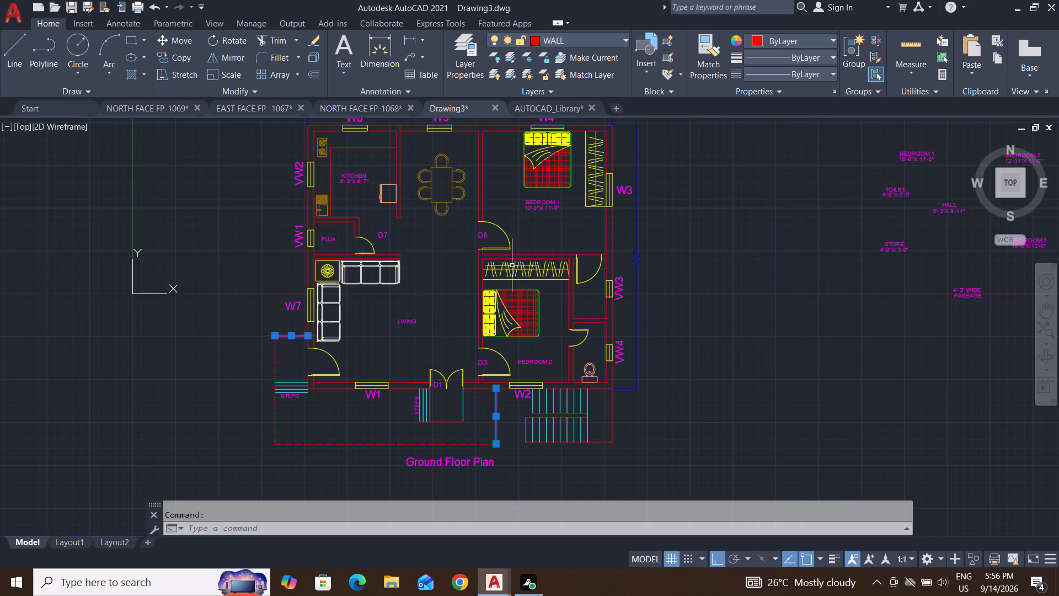
left_click(773, 74)
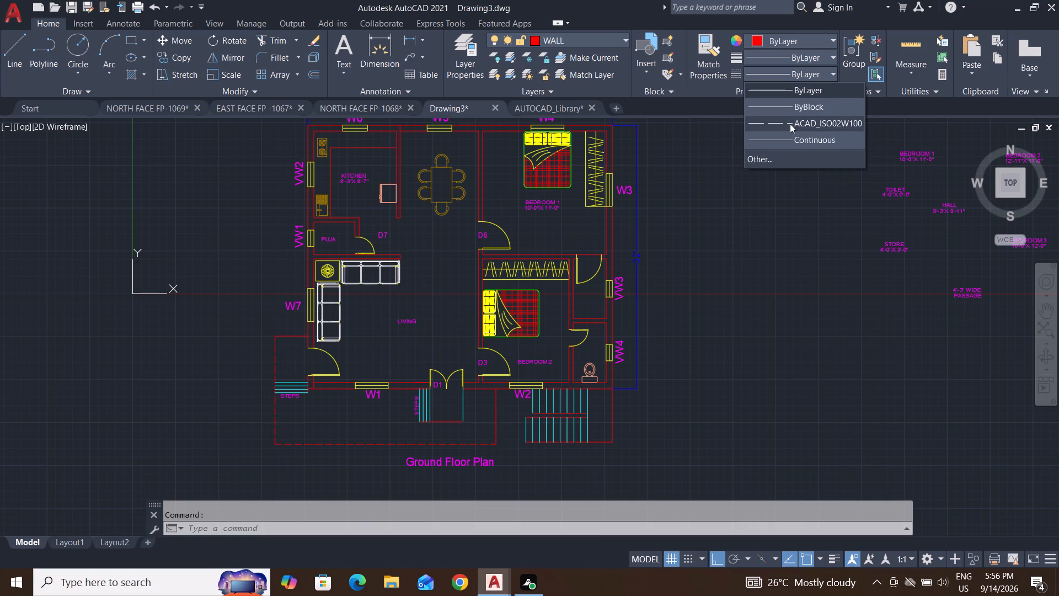
left_click(790, 124)
key("Escape")
key("Escape")
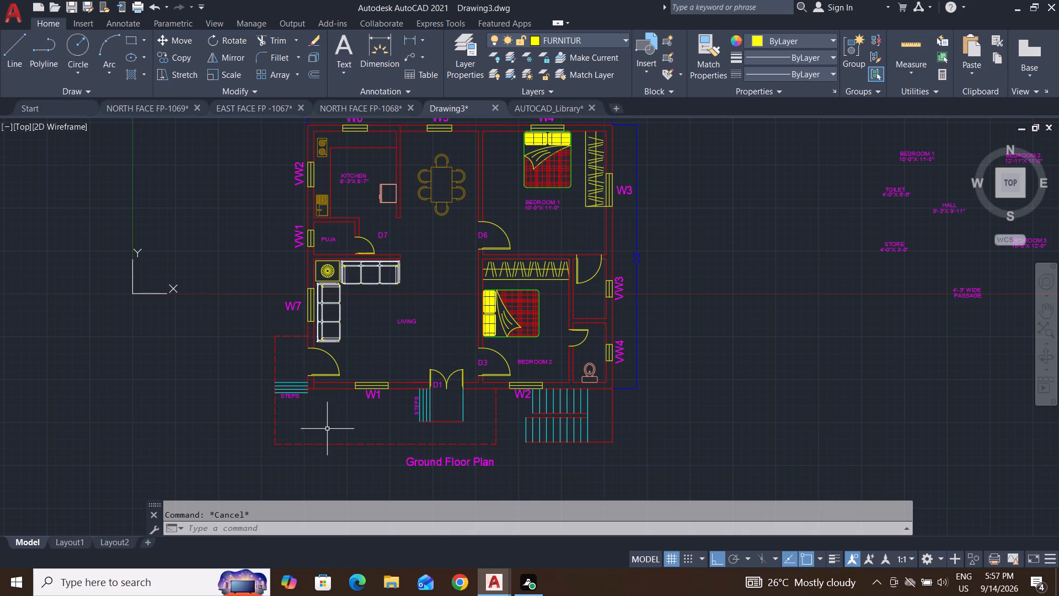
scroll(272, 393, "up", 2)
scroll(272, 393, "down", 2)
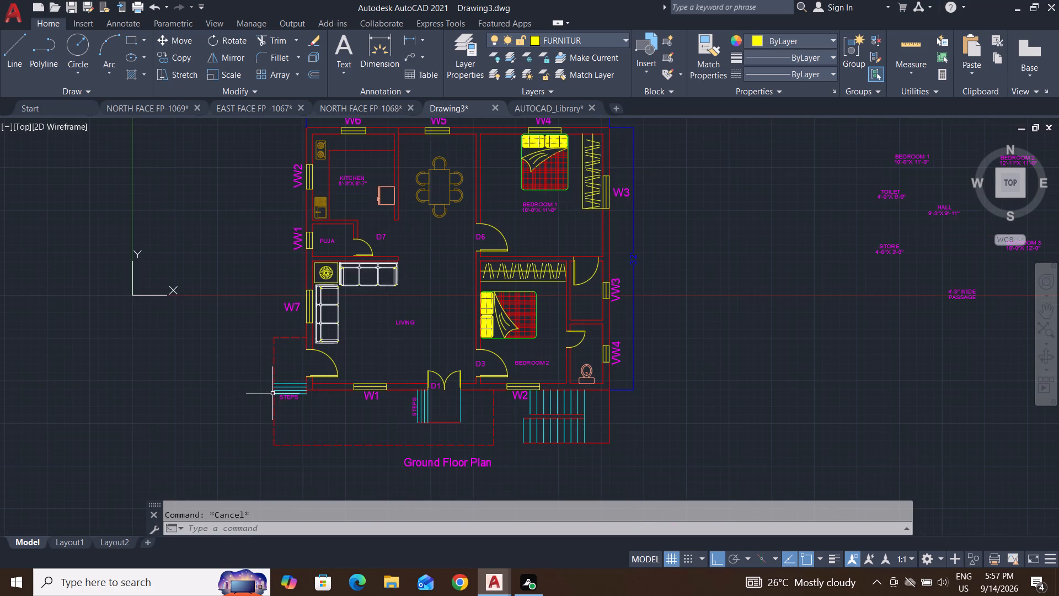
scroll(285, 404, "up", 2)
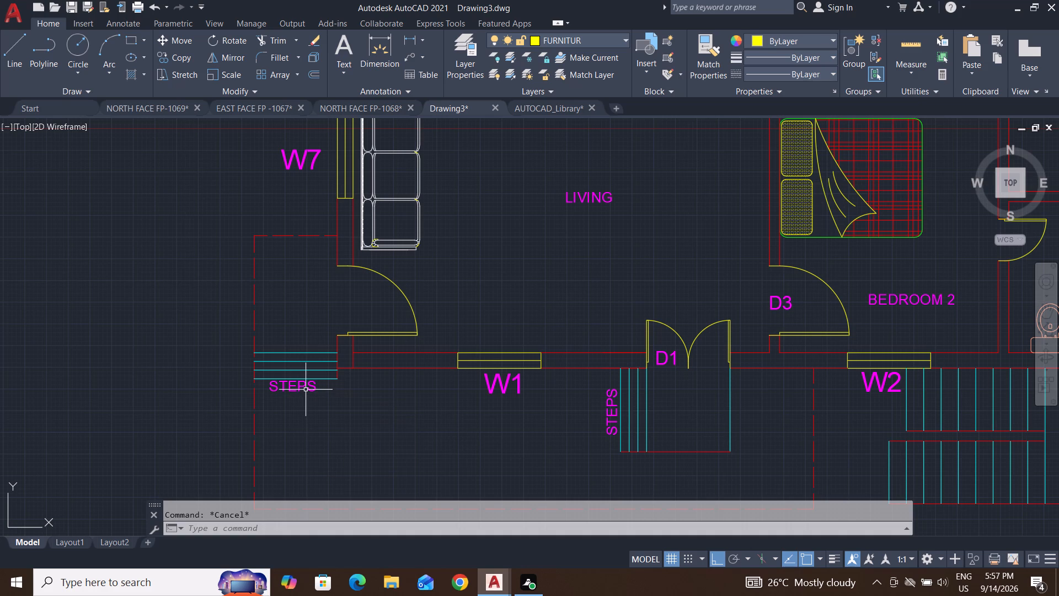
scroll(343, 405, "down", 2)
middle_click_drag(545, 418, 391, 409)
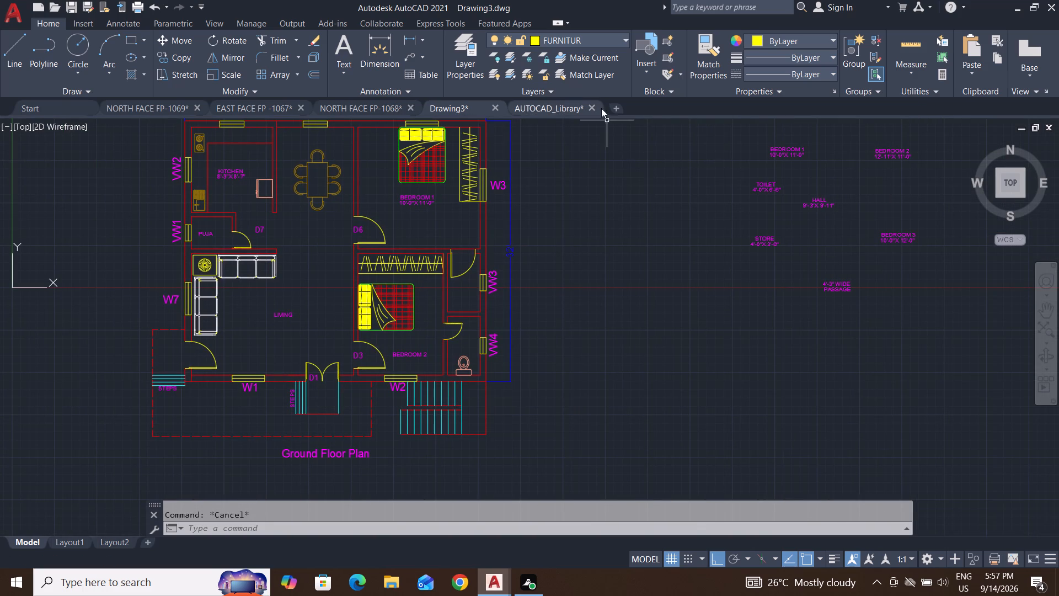
Make STAIR the current layer.
left_click(591, 45)
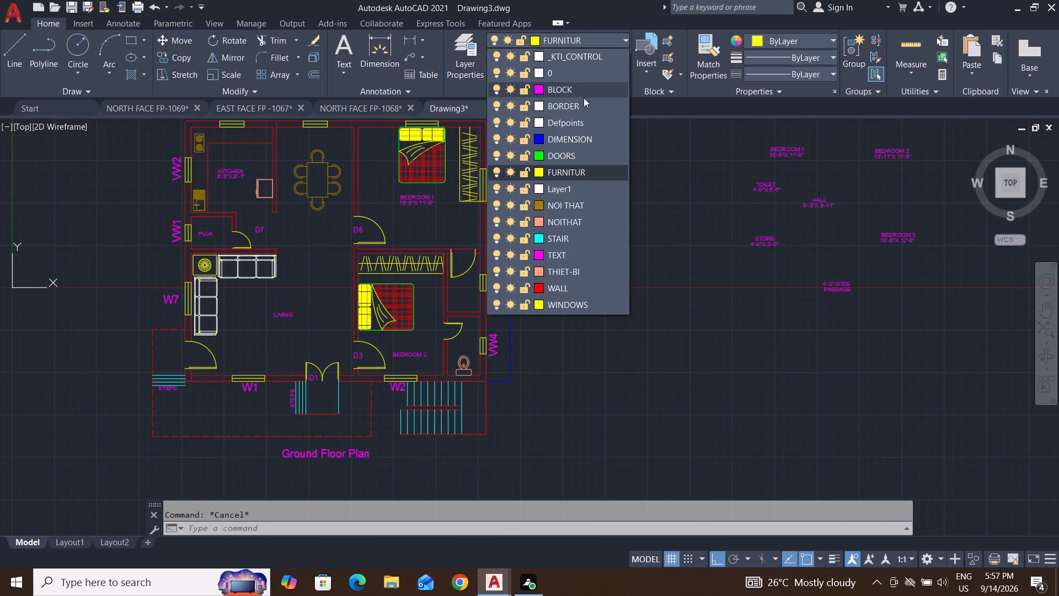
left_click(595, 238)
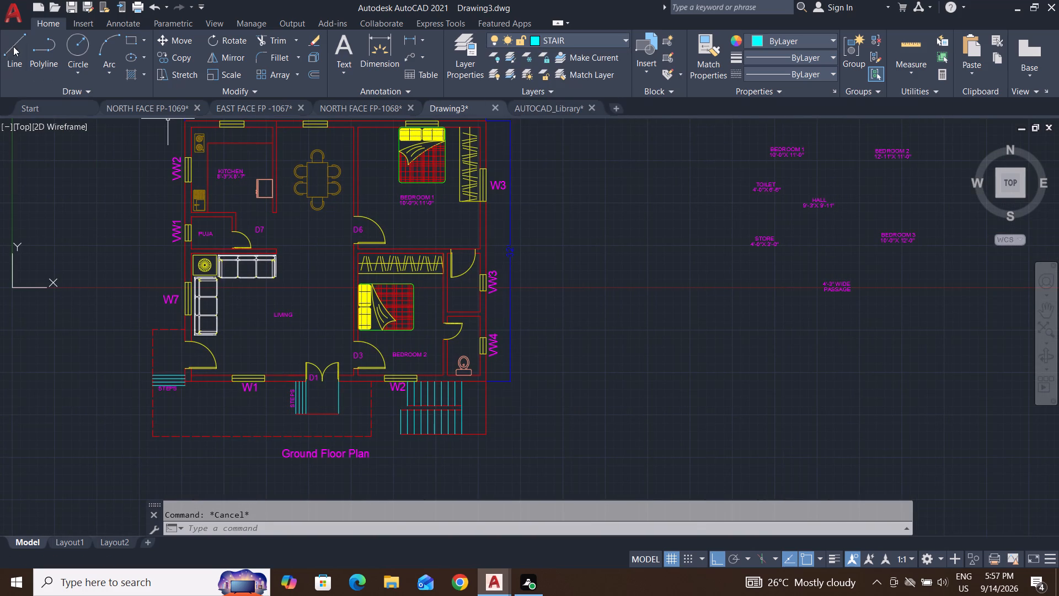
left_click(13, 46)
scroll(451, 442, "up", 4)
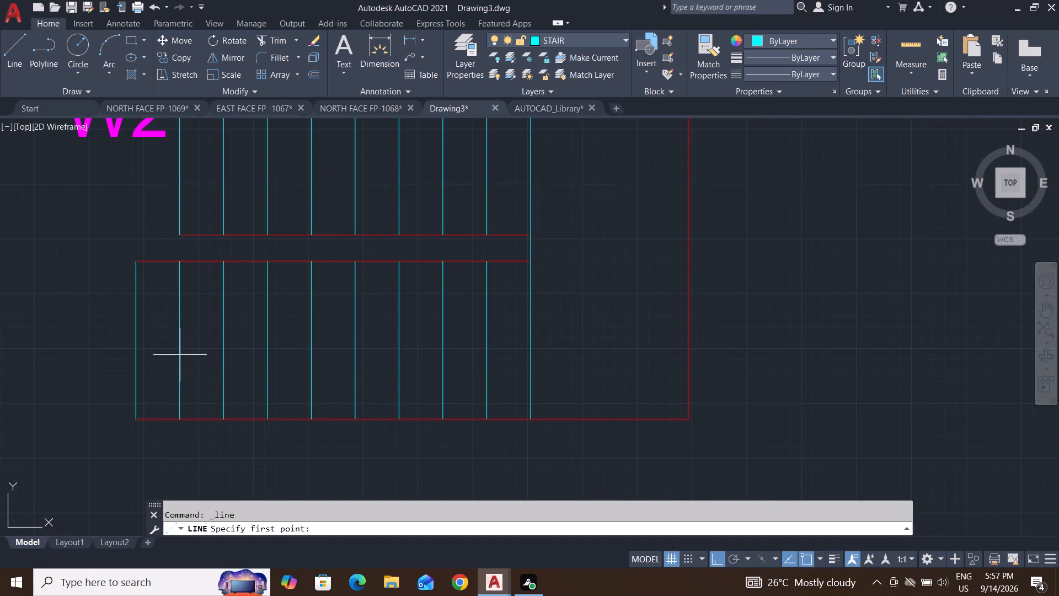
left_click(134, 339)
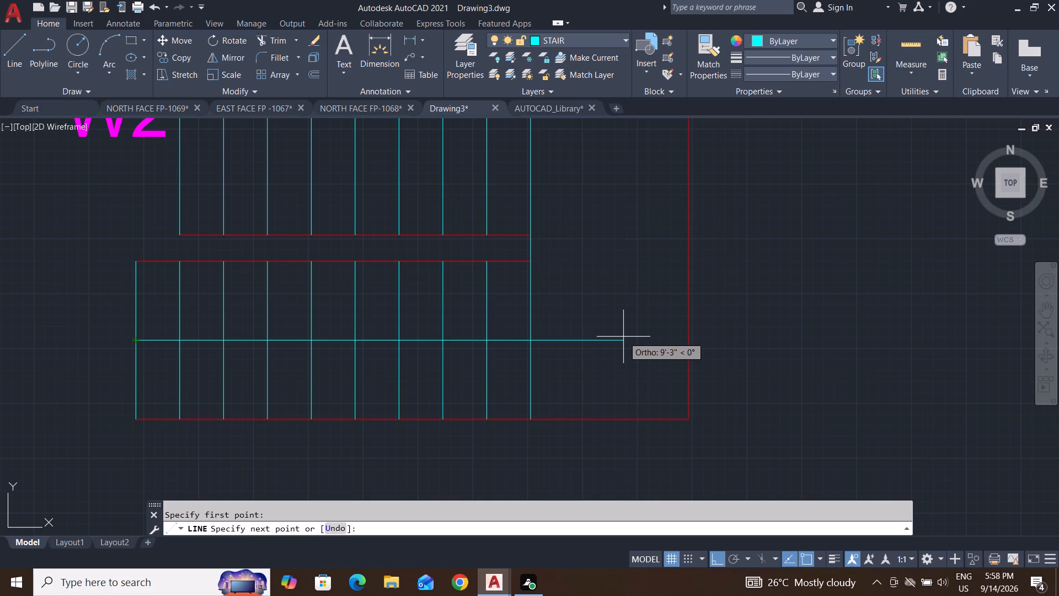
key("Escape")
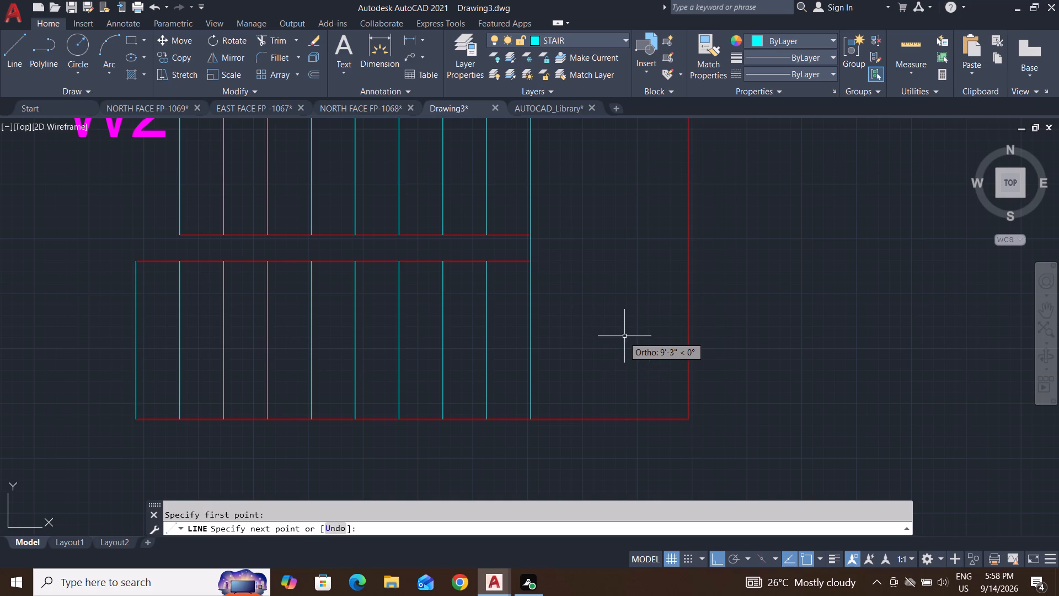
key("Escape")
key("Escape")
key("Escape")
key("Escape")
Trim away the red line along the bottom of the stair landing, between the last tread and the outer vertical line.
type("TR")
key("space")
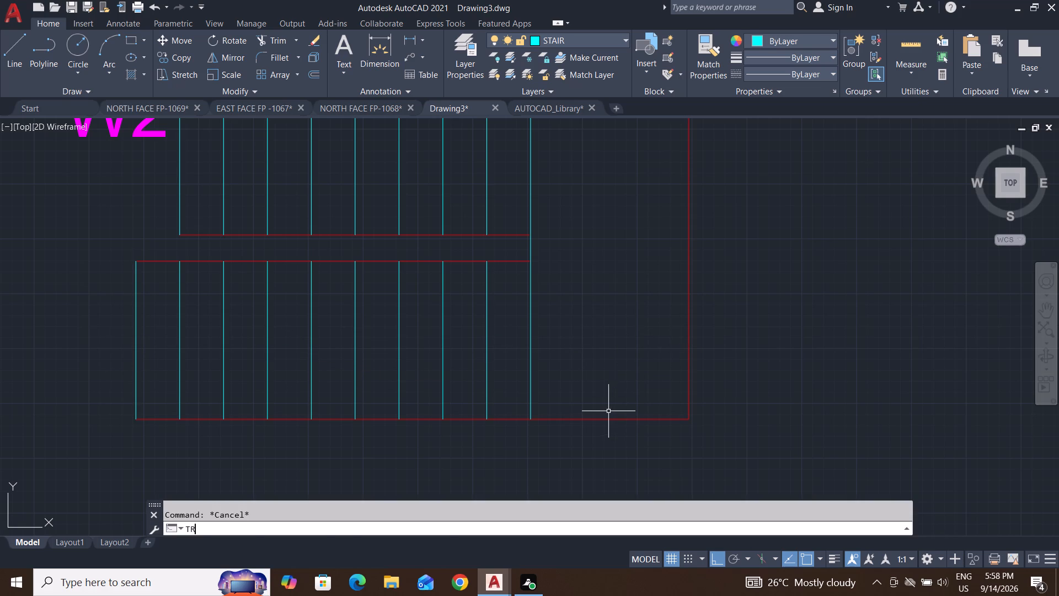
key("space")
left_click(619, 417)
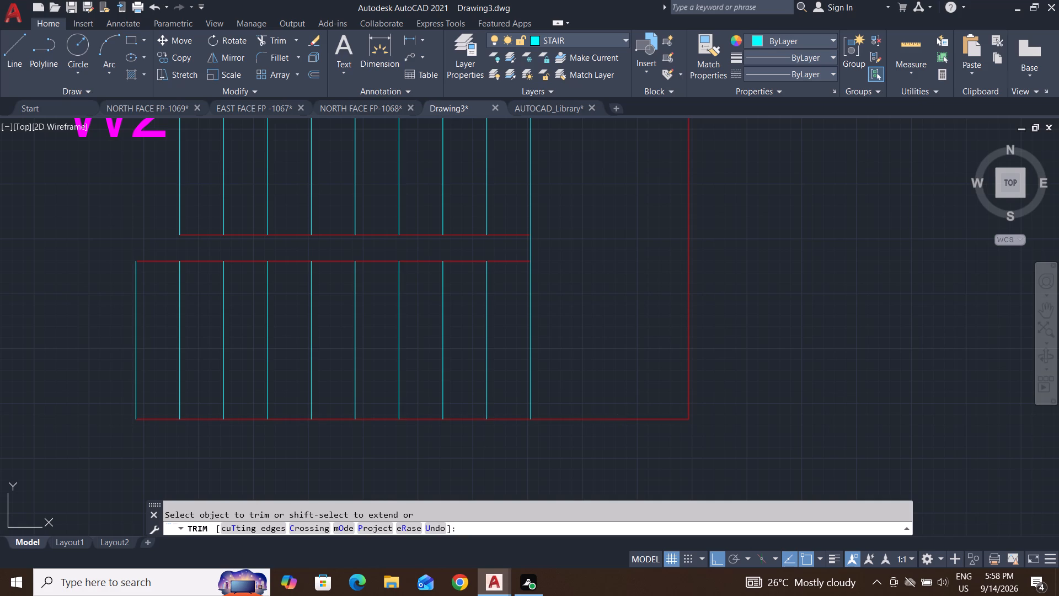
left_click(617, 435)
key("Escape")
key("Escape")
key("Escape")
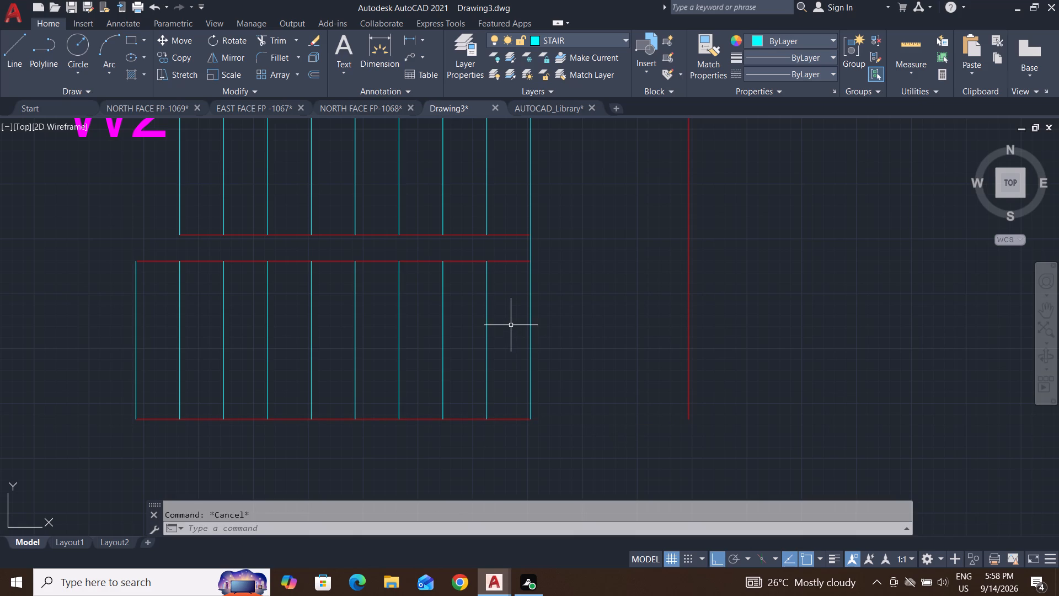
Draw a horizontal STAIR-layer line closing the landing's bottom edge, from the last tread's lower end to the outer vertical line's end.
left_click(13, 49)
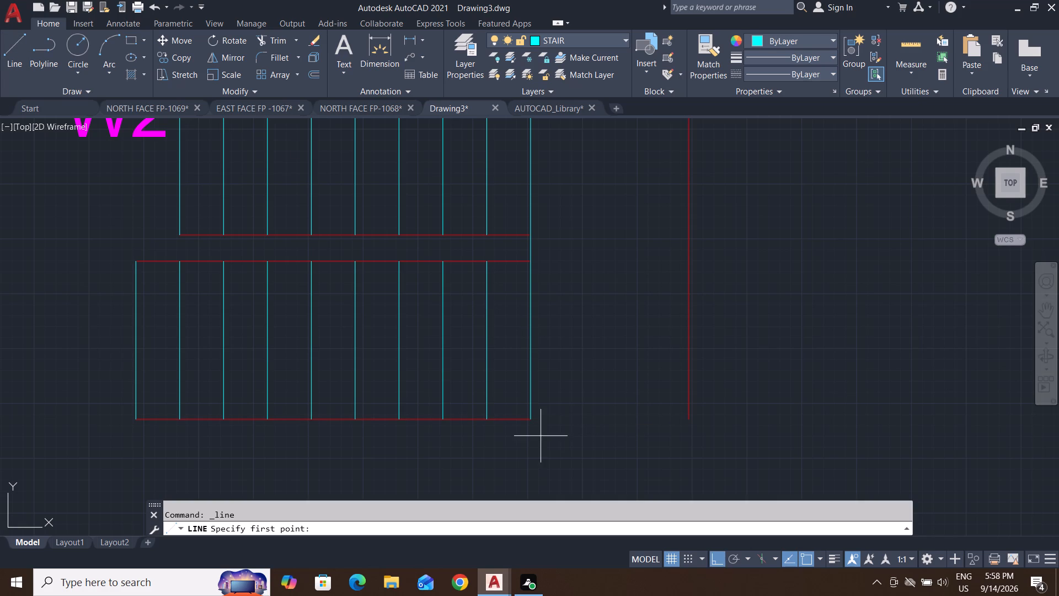
left_click(529, 419)
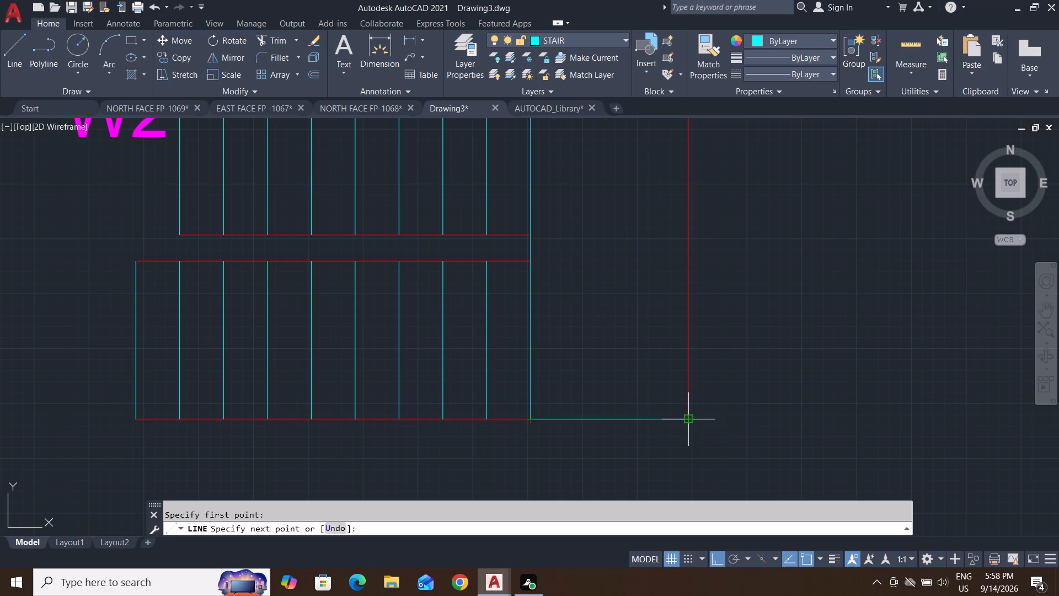
left_click(688, 418)
key("Escape")
key("Escape")
key("Escape")
key("Escape")
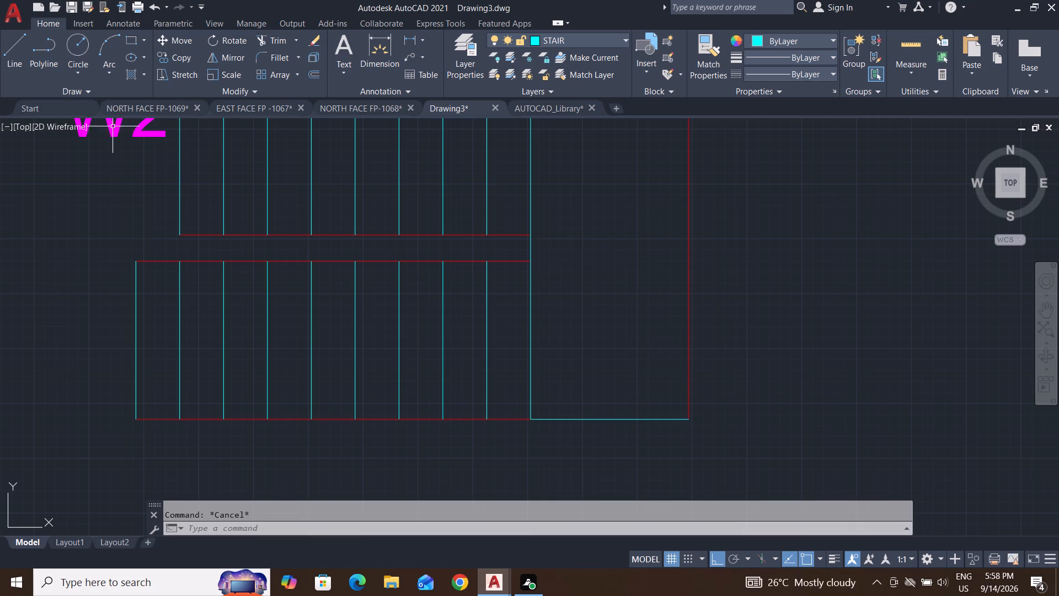
Draw a vertical line up from the midpoint of the stair landing's bottom edge toward the house wall, with Ortho on.
left_click(17, 46)
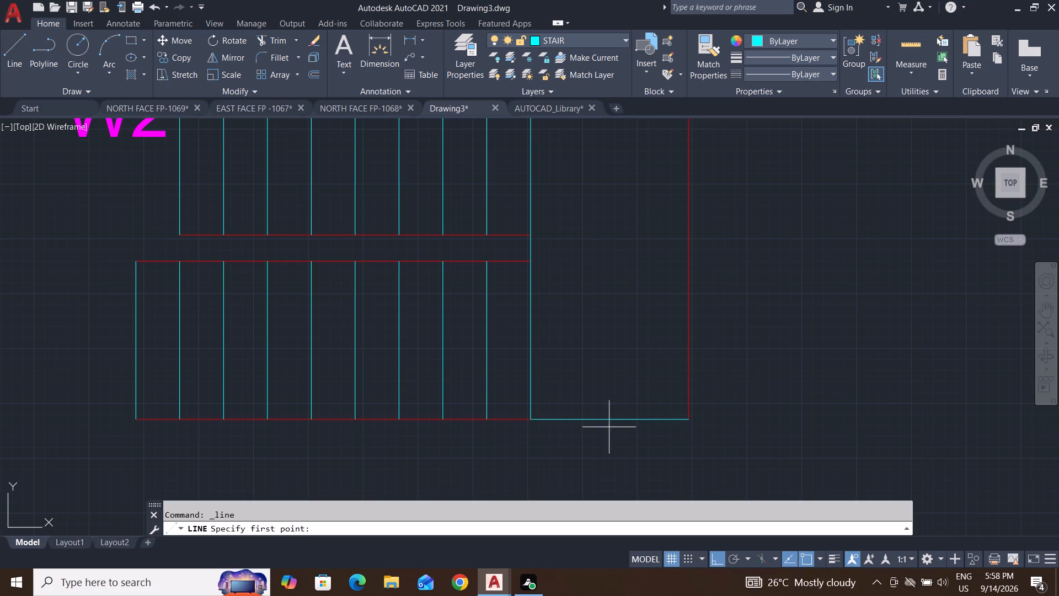
left_click(613, 423)
scroll(613, 423, "down", 3)
scroll(615, 333, "up", 2)
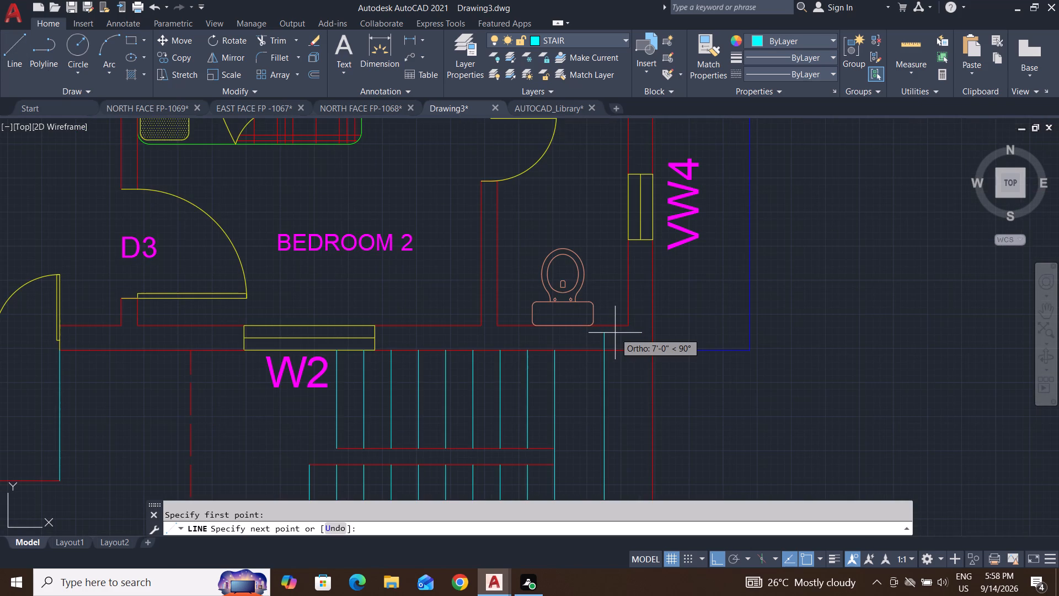
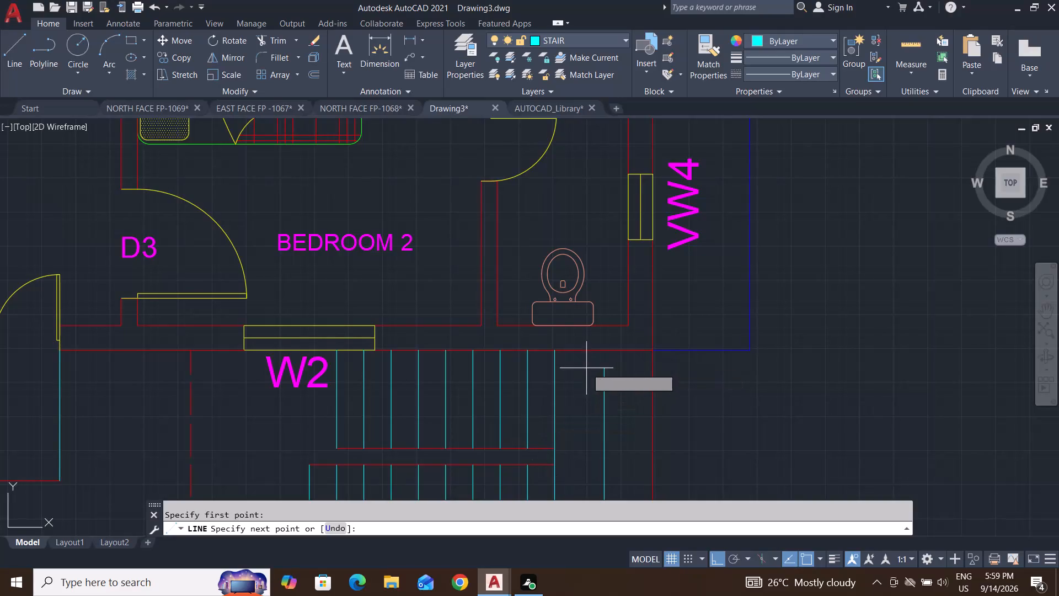
Finish the landing's vertical centre line at the house wall's outer line and end the Line command.
left_click(601, 352)
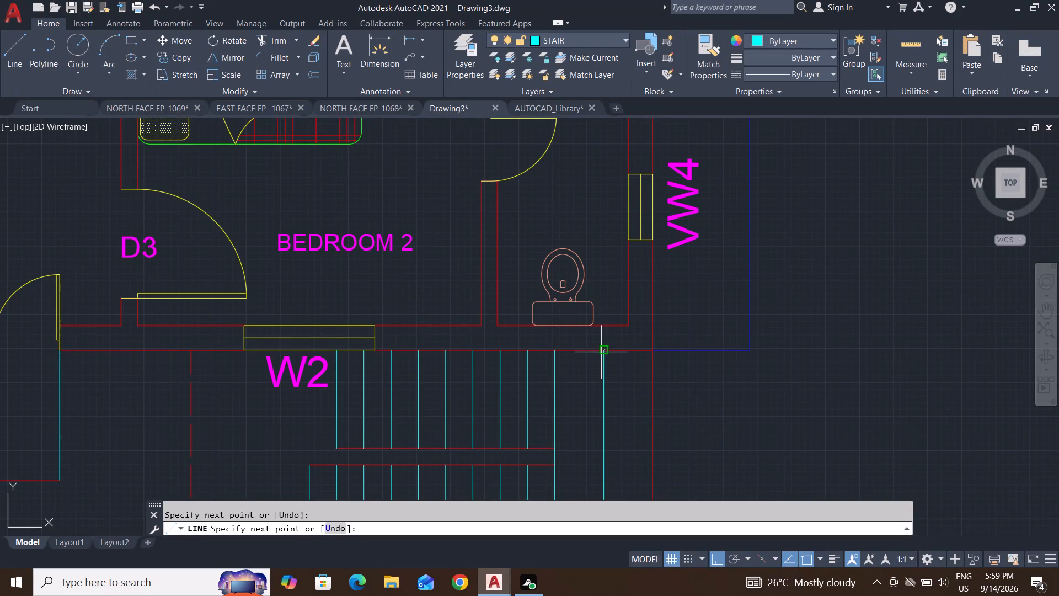
key("Escape")
key("Escape")
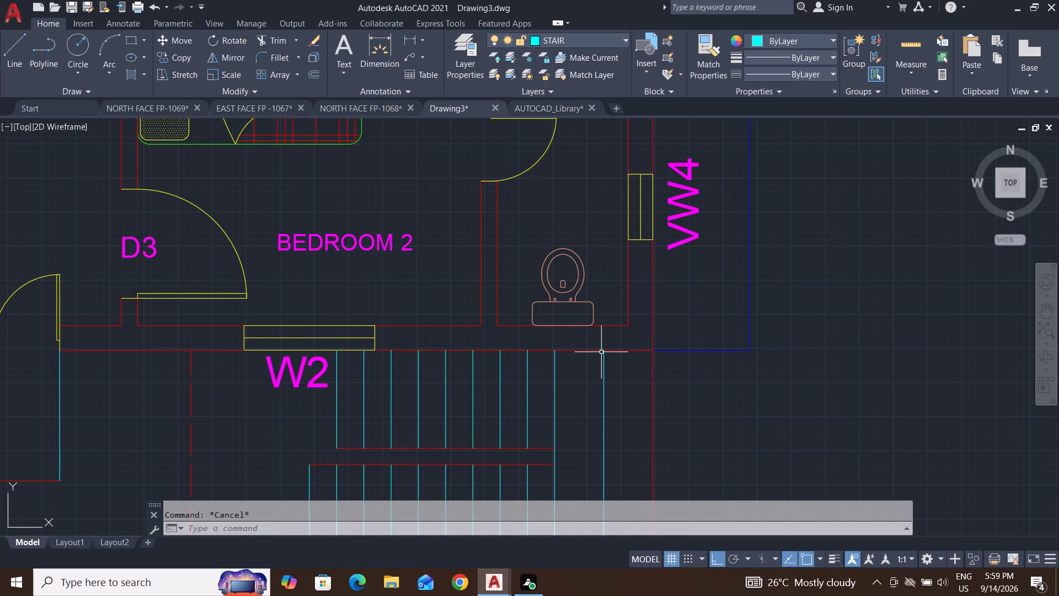
key("Escape")
key("Escape")
Draw a horizontal line across the upper stair flight, from the midpoint of its first tread line to the landing's near edge.
left_click(13, 51)
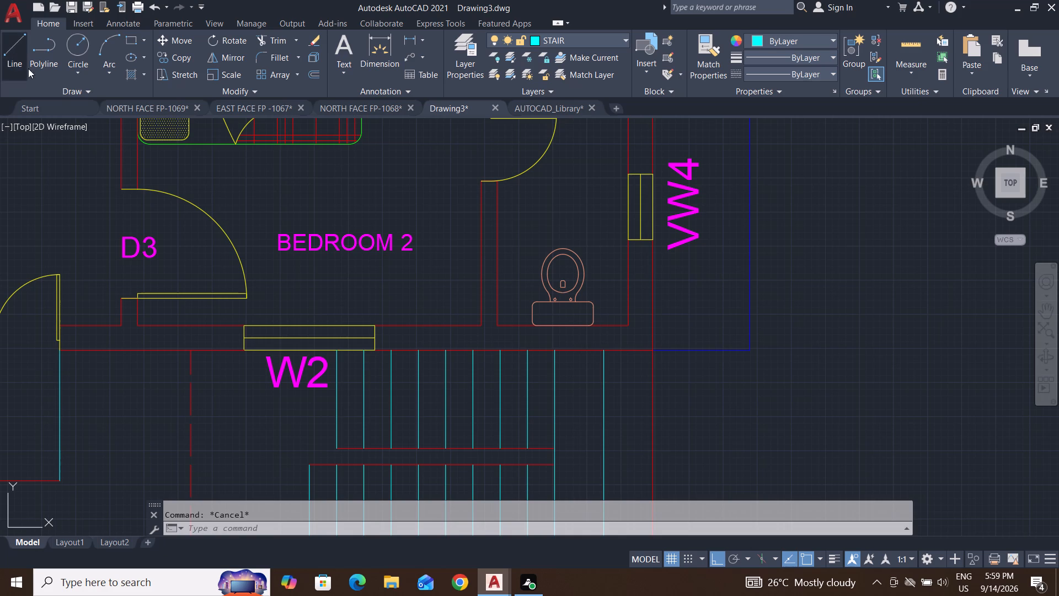
left_click(336, 403)
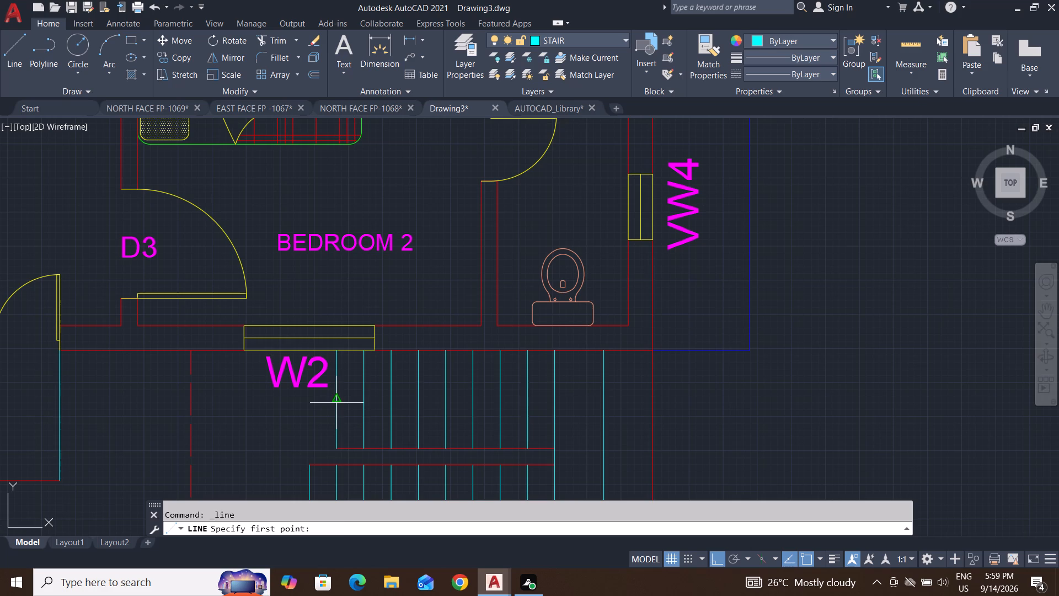
left_click(557, 398)
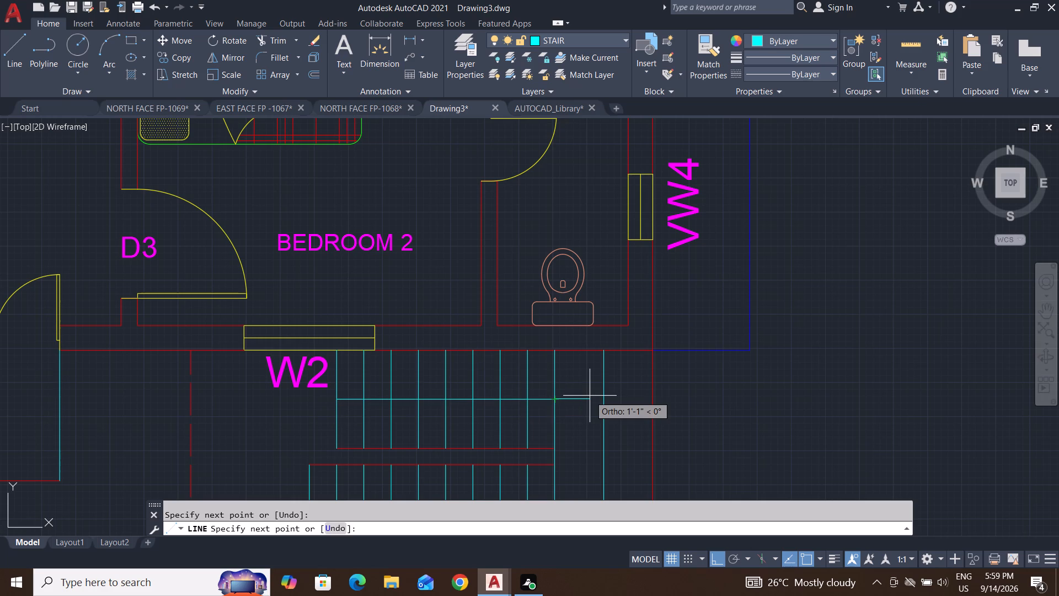
key("Escape")
key("Escape")
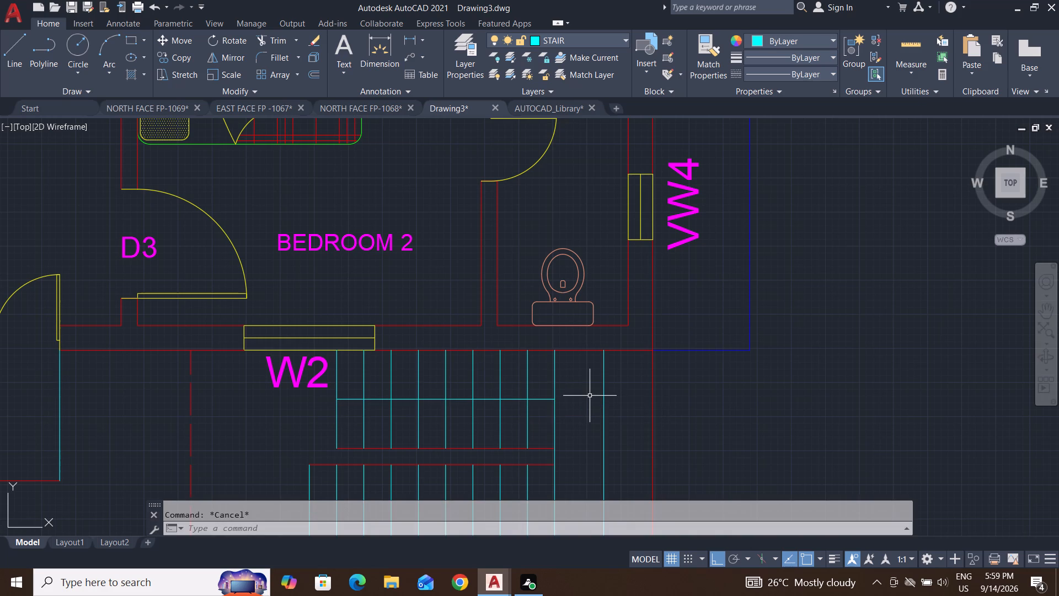
Draw a horizontal line through the lower stair flight, from the midpoint of its first tread line to the landing's vertical centre line.
scroll(587, 420, "down", 2)
middle_click_drag(587, 420, 572, 376)
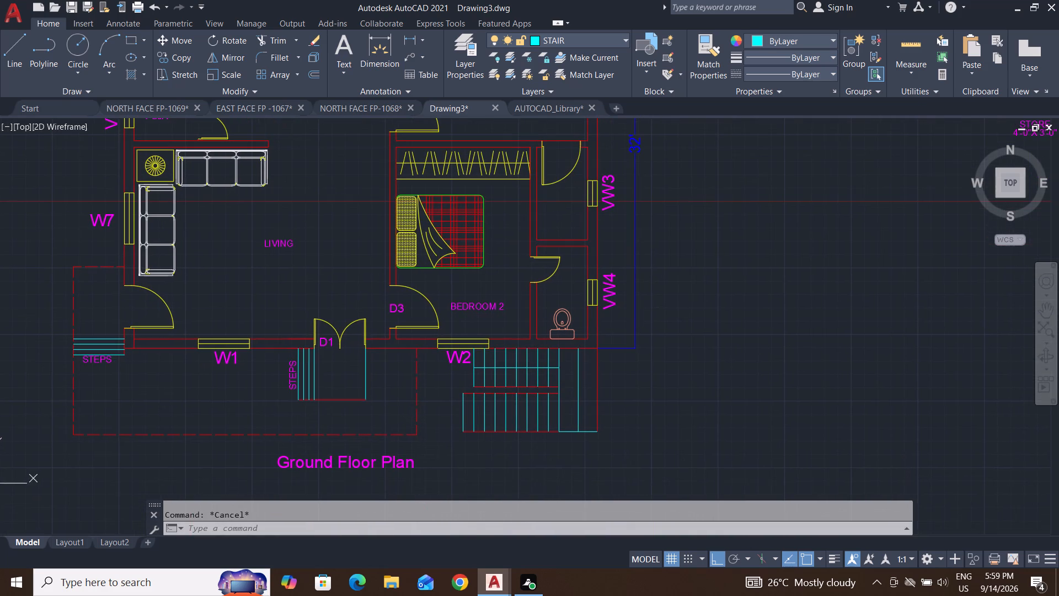
scroll(546, 396, "up", 2)
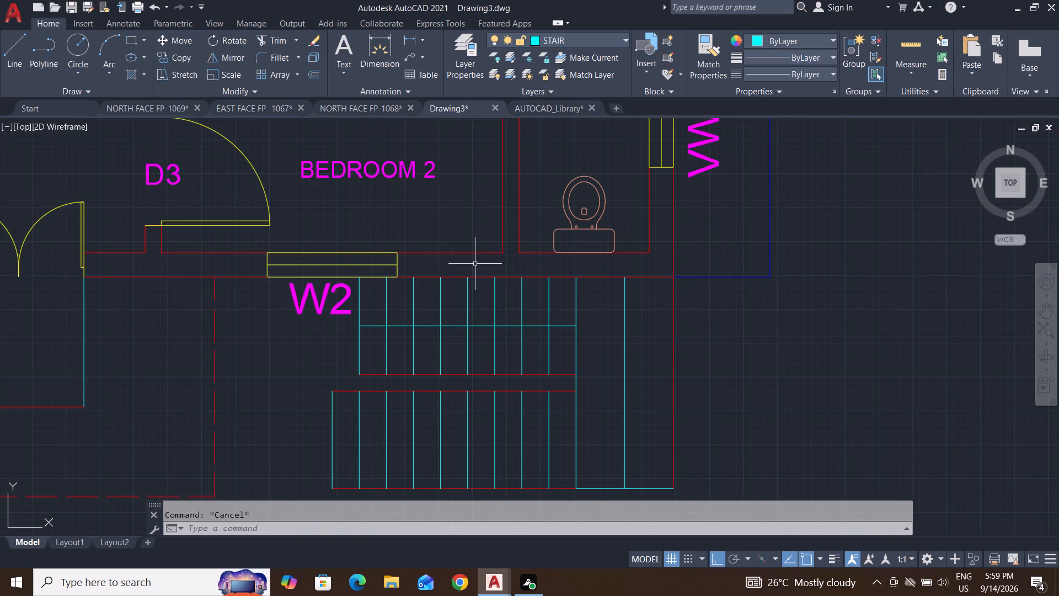
left_click(19, 48)
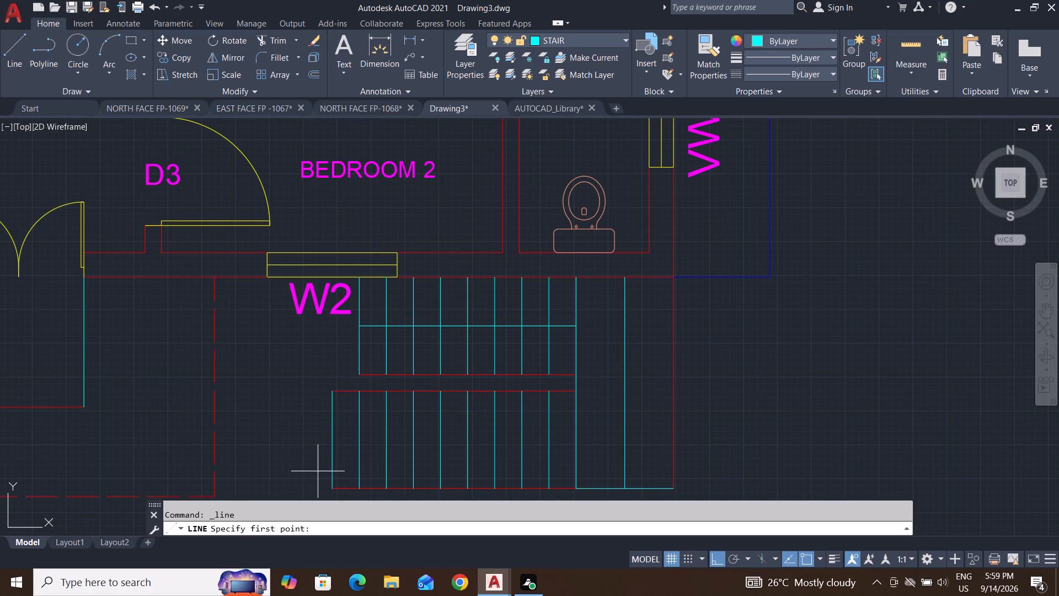
left_click(334, 439)
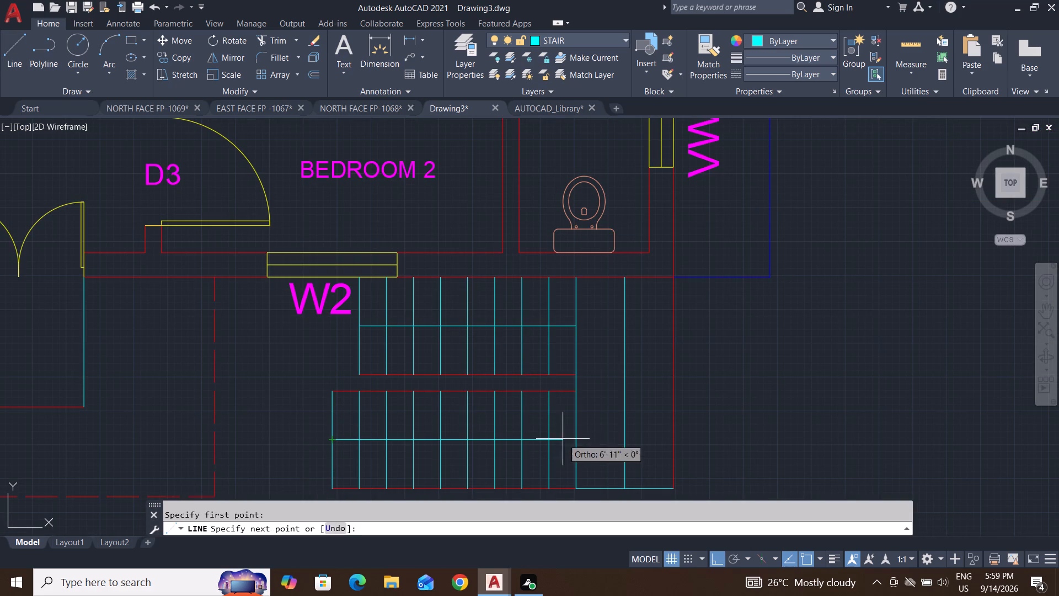
left_click(628, 442)
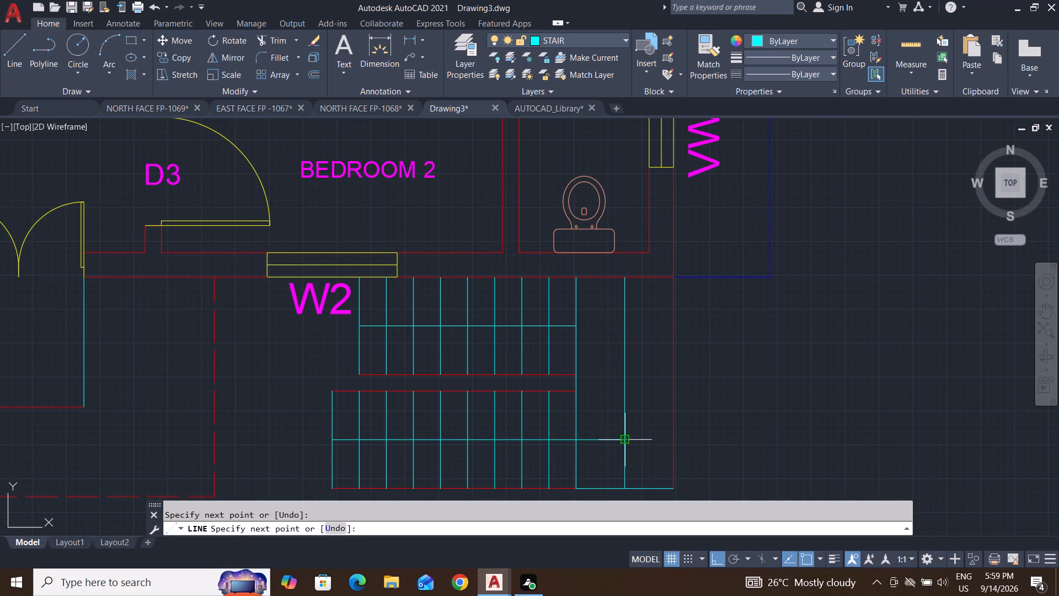
key("Escape")
key("Escape")
Extend the upper flight's horizontal centre line across the landing to the vertical centre line.
type("EX")
key("Return")
key("Return")
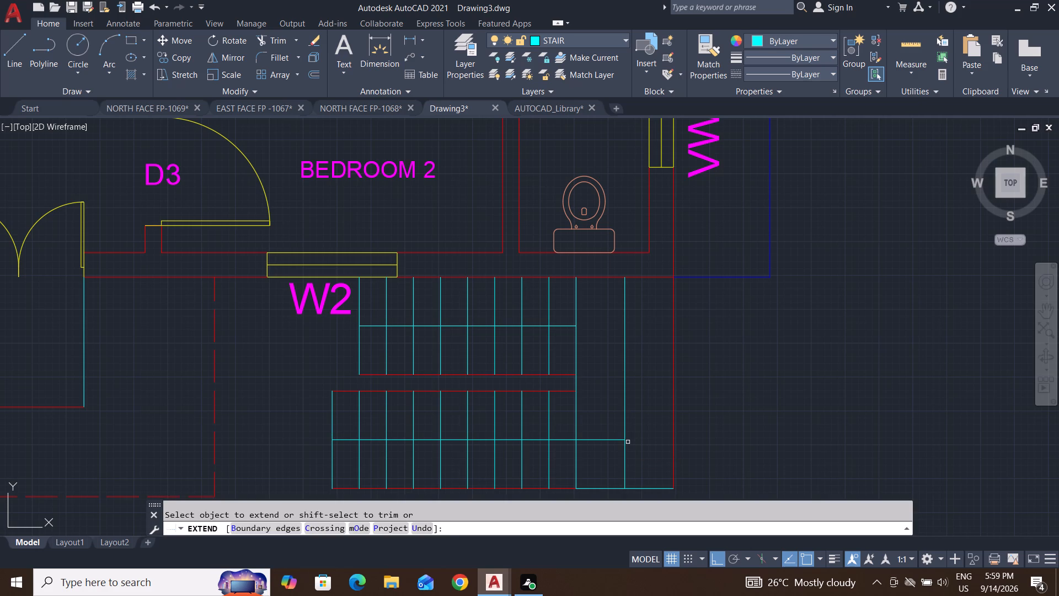
left_click(569, 324)
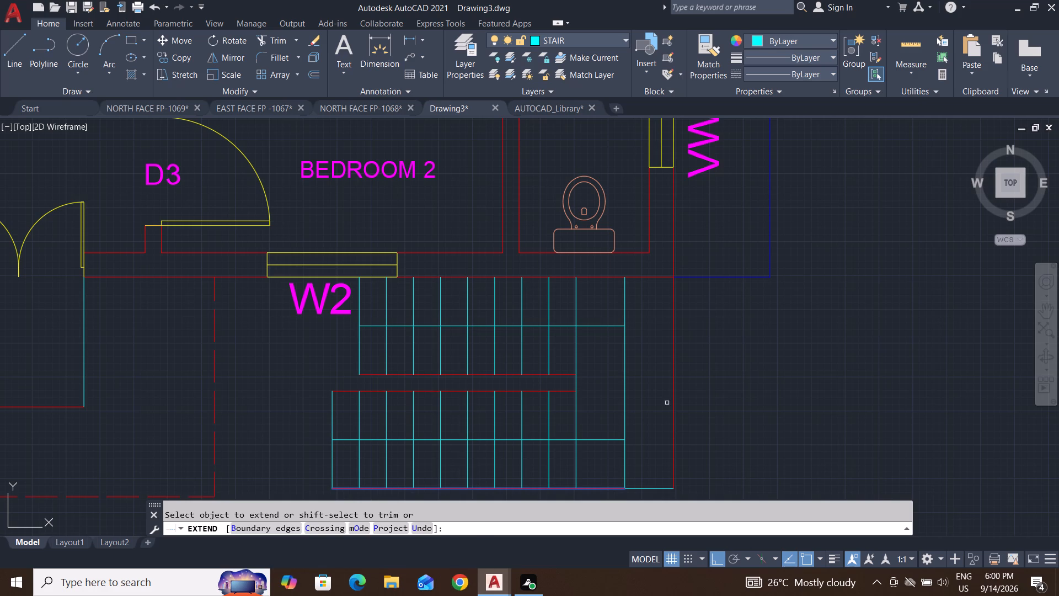
key("Escape")
key("Escape")
key("Escape")
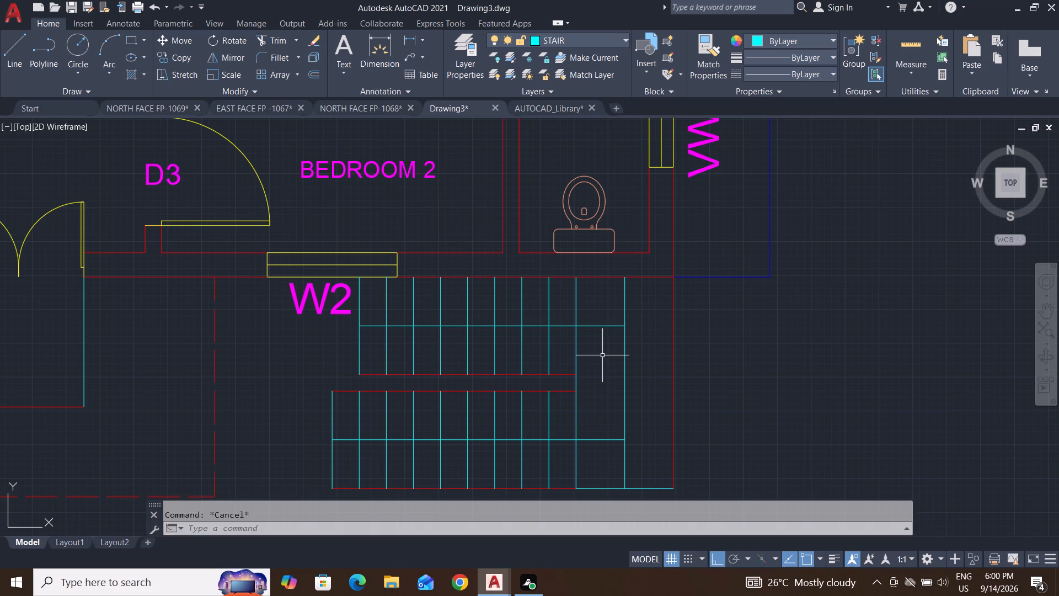
Trim both ends of the landing's vertical centre line that project beyond the two horizontal centre lines, leaving a U-shaped path.
type("TR")
key("space")
key("space")
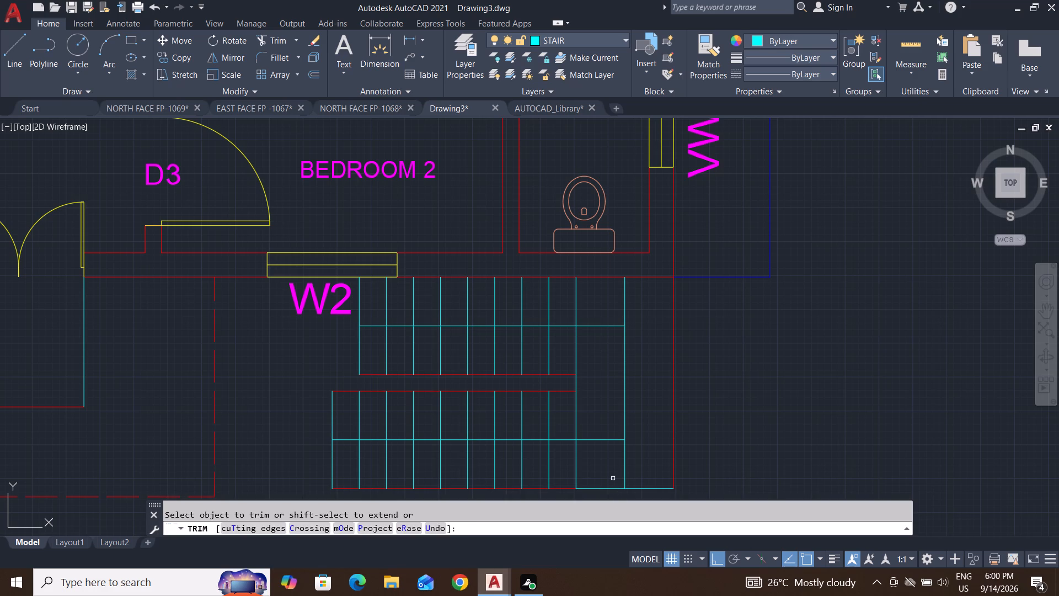
left_click(611, 477)
left_click(658, 432)
left_click(653, 309)
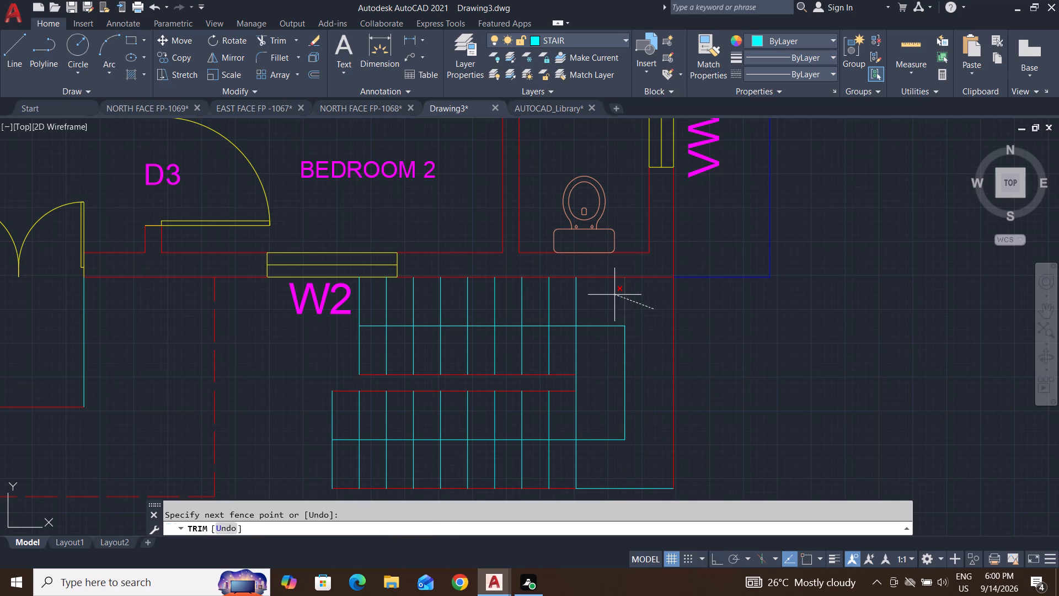
left_click(614, 295)
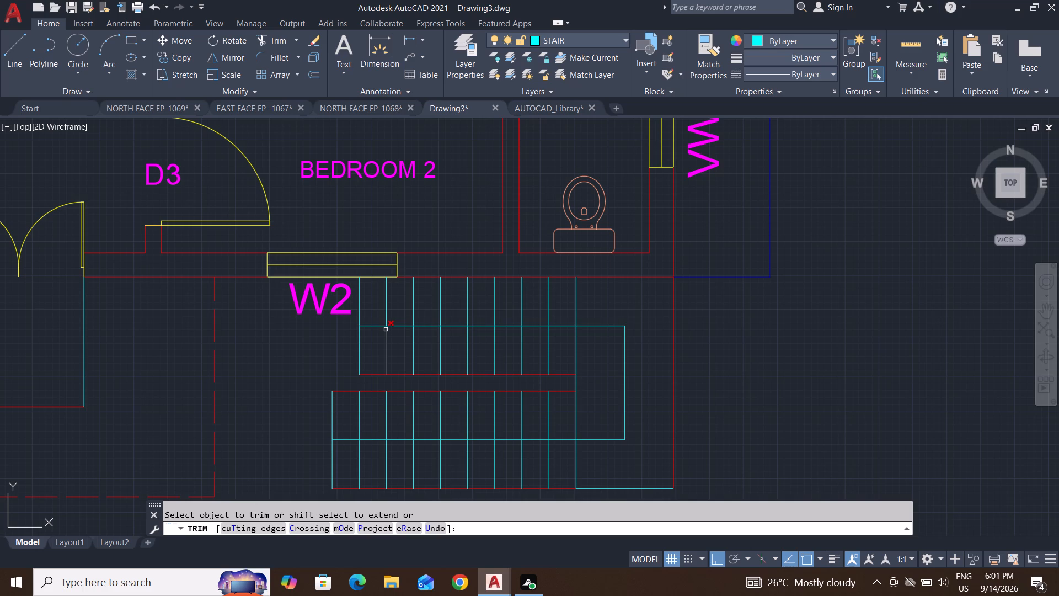
Trim the upper flight's horizontal centre line across the first three treads, so it starts at the fourth tread line.
left_click(377, 326)
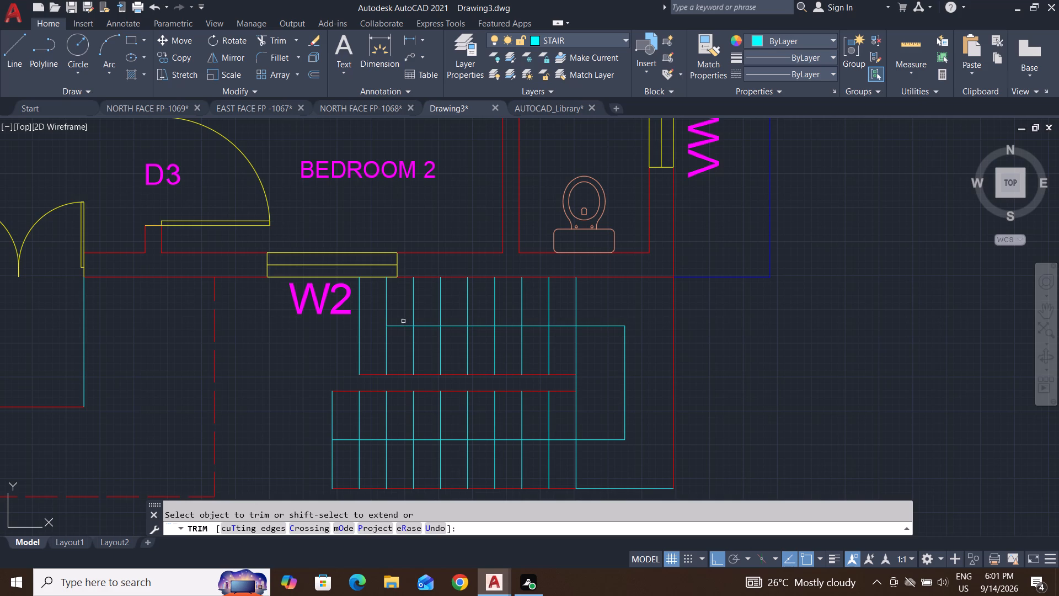
left_click(403, 327)
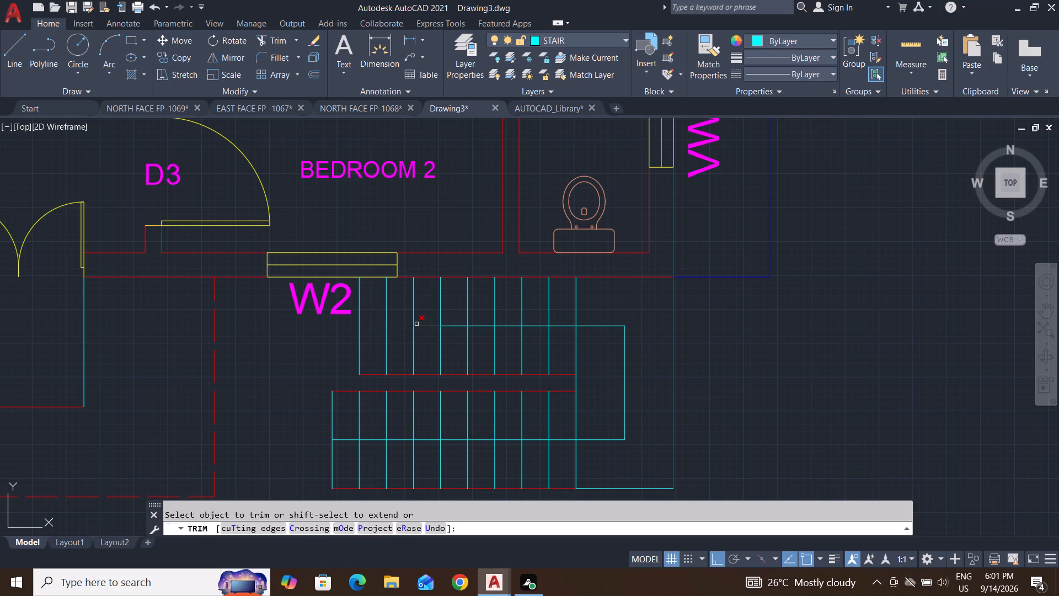
left_click(426, 327)
key("Escape")
key("Escape")
key("Escape")
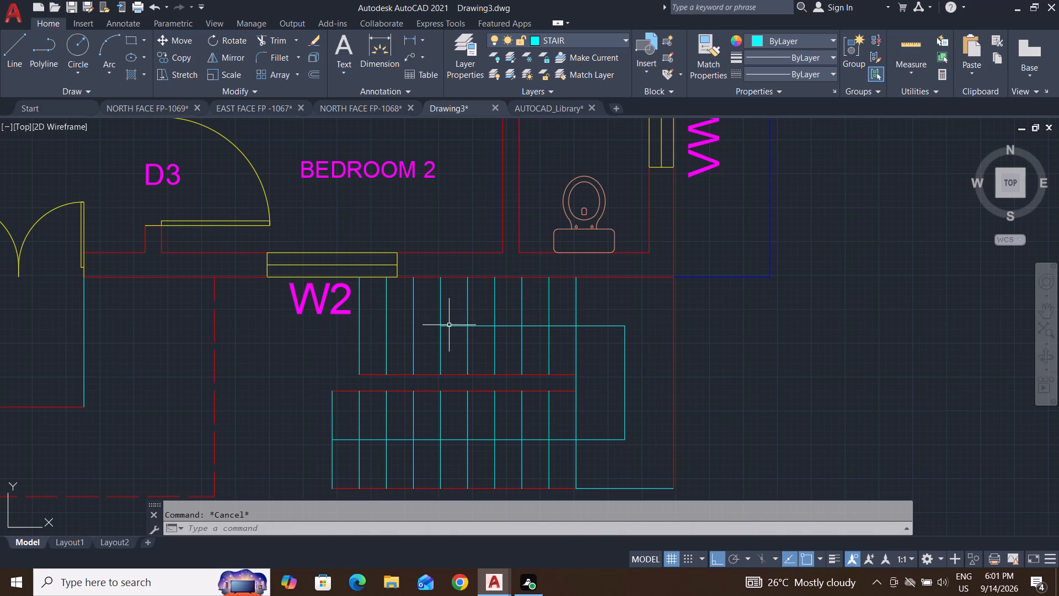
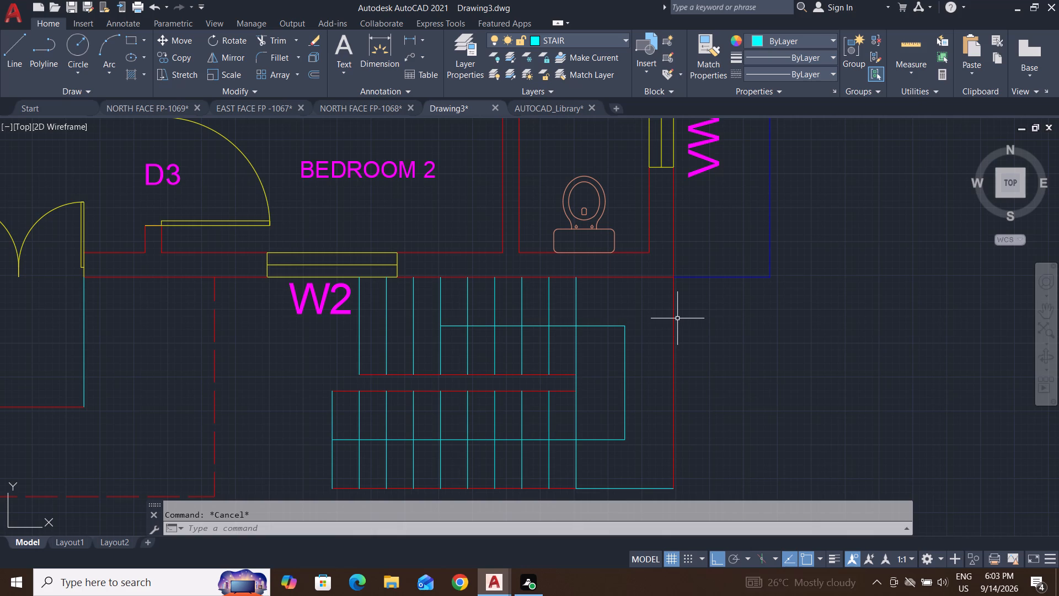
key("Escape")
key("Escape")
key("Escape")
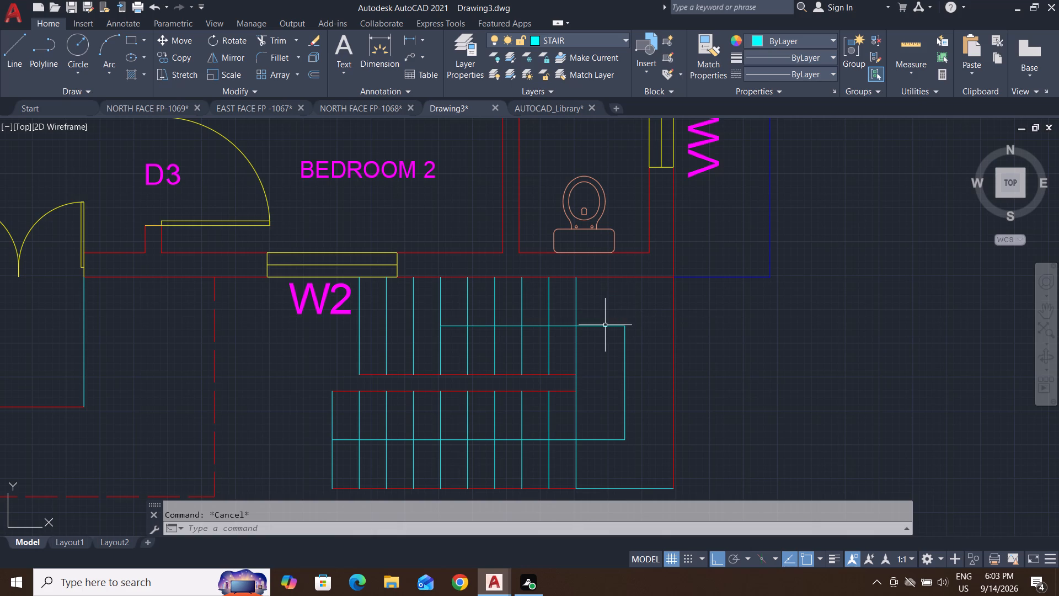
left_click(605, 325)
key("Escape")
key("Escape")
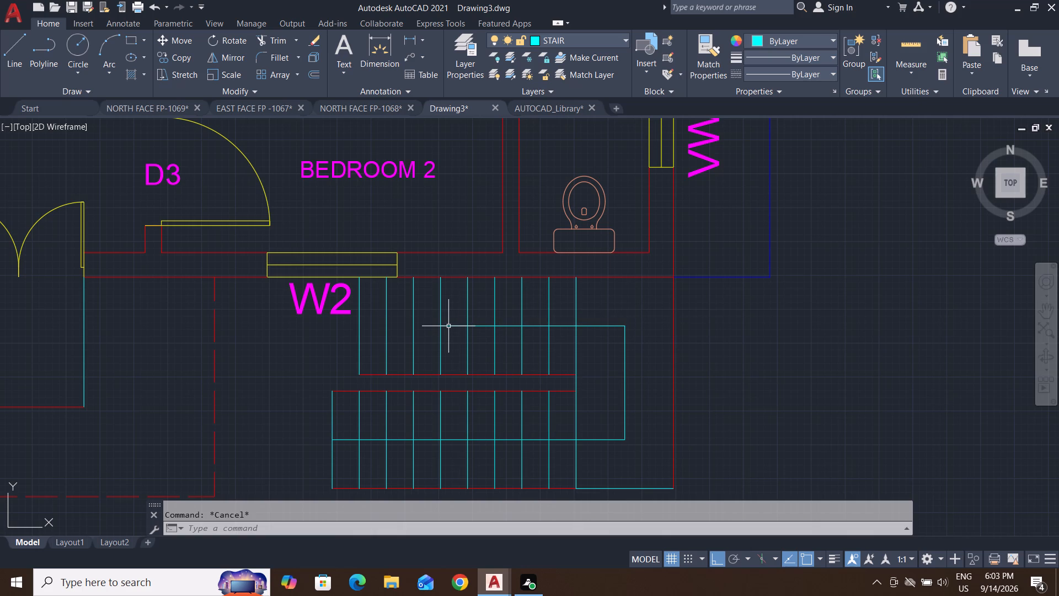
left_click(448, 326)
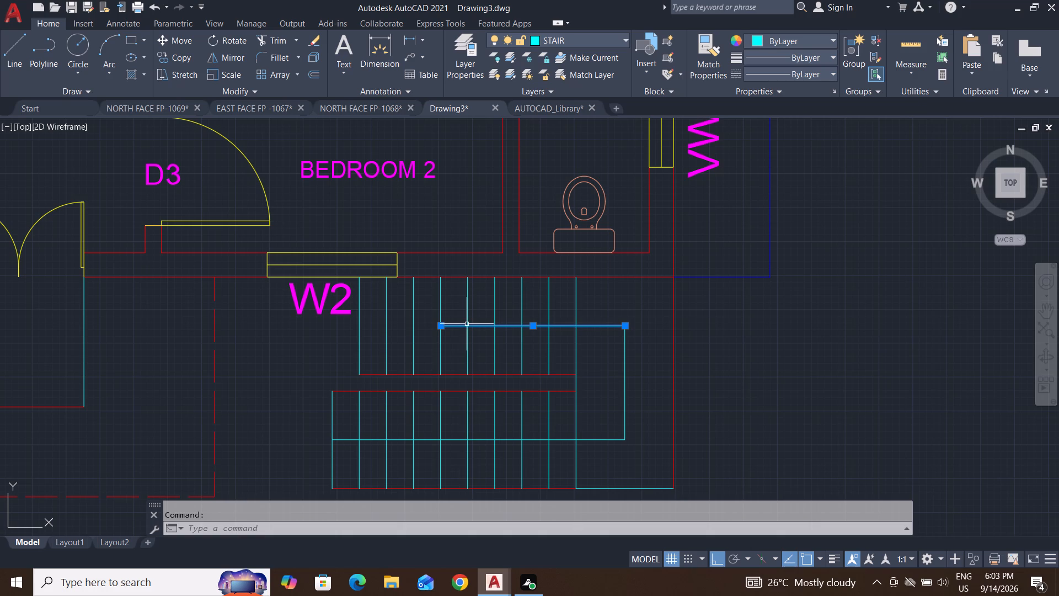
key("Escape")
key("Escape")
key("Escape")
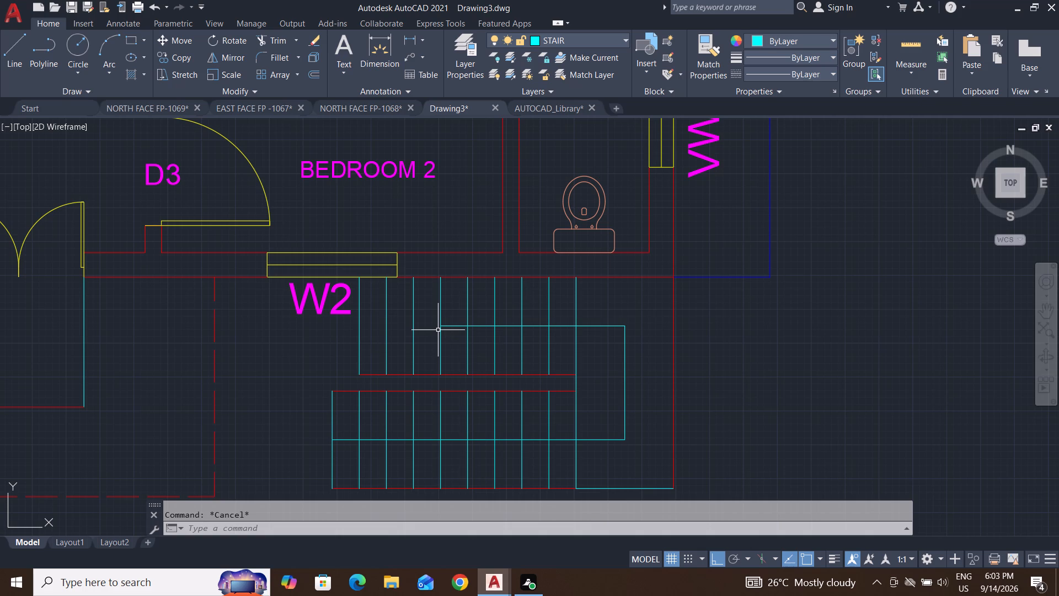
Shorten the upper flight's travel line by moving its free end from the fourth tread line to midway towards the fifth.
scroll(439, 323, "up", 3)
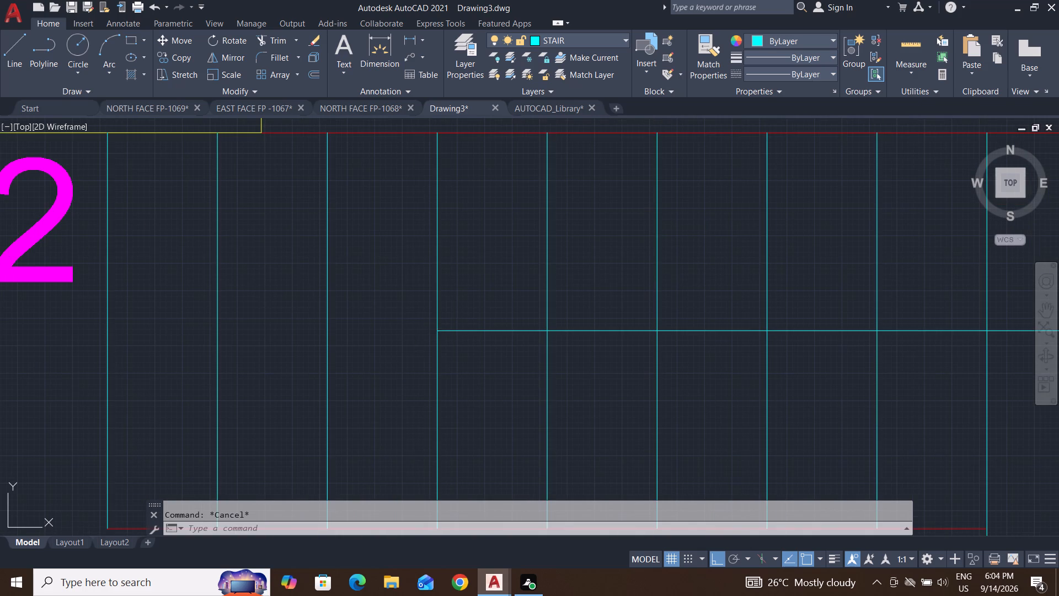
left_click(450, 329)
left_click(437, 332)
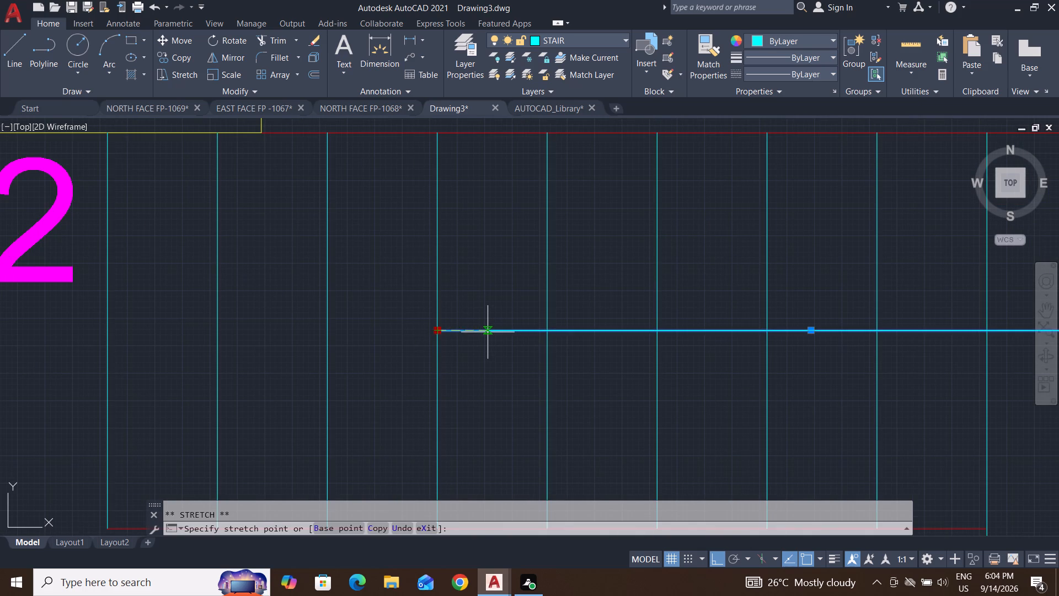
left_click(492, 332)
scroll(476, 395, "down", 3)
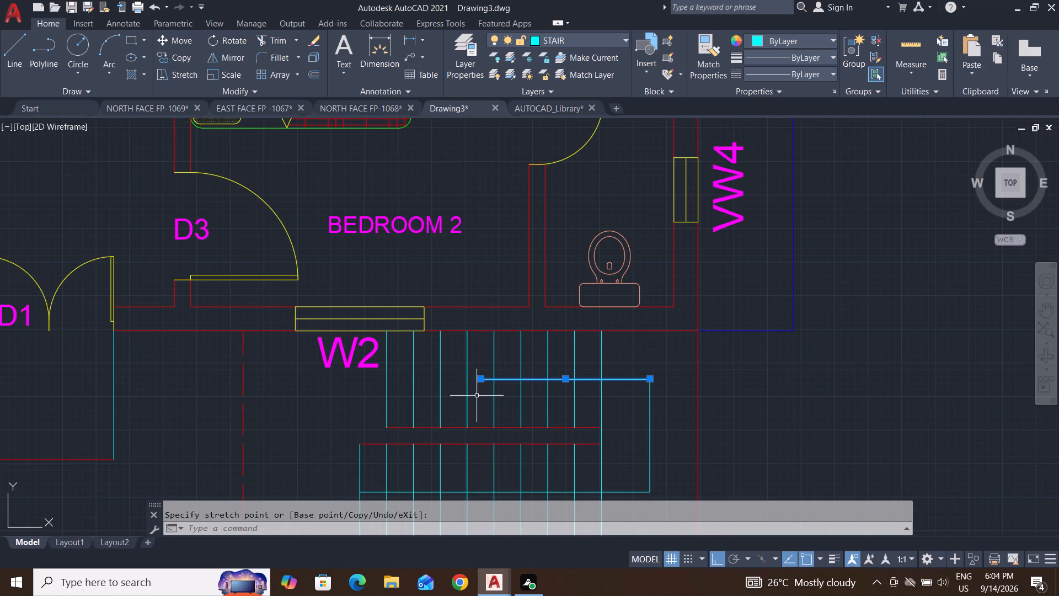
key("Escape")
key("Escape")
middle_click_drag(467, 397, 466, 315)
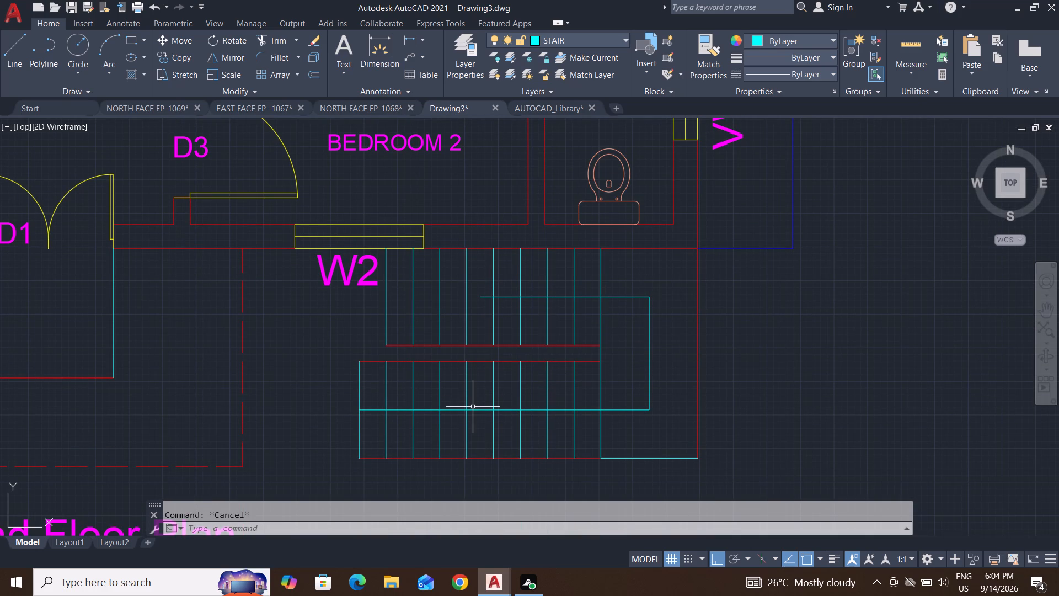
key("Escape")
key("Escape")
key("Escape")
key("Escape")
key("Escape")
Make DIMENSION the current layer.
scroll(479, 409, "down", 2)
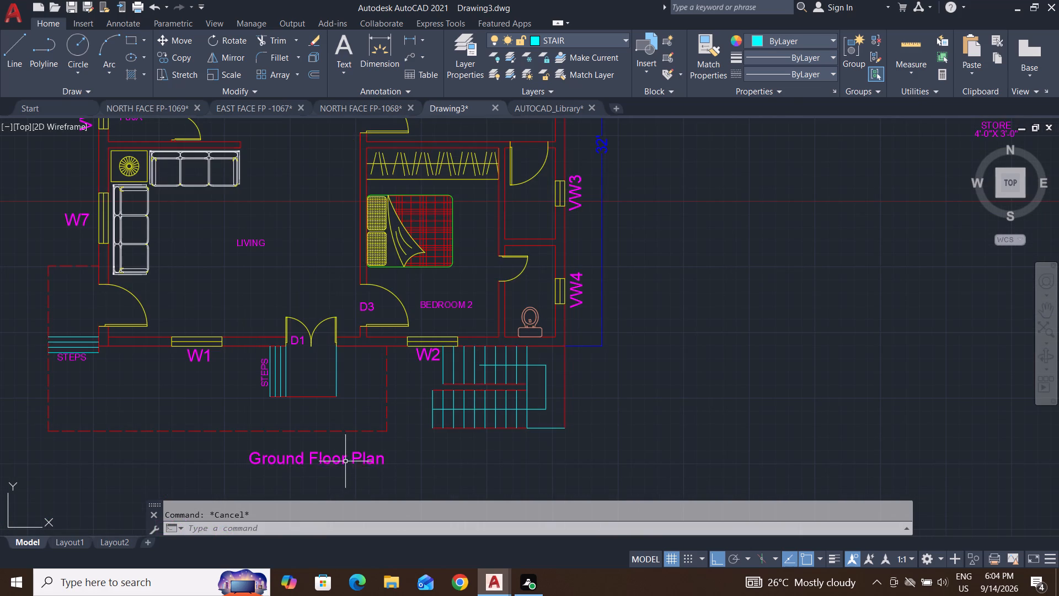
middle_click_drag(327, 453, 455, 440)
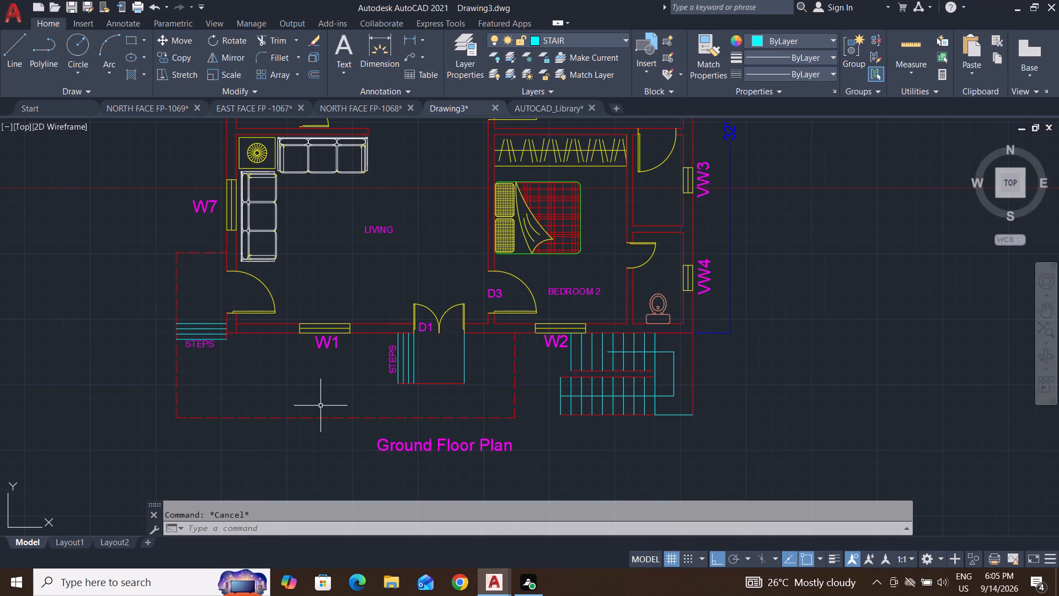
key("Escape")
key("Escape")
key("Escape")
middle_click_drag(431, 391, 447, 457)
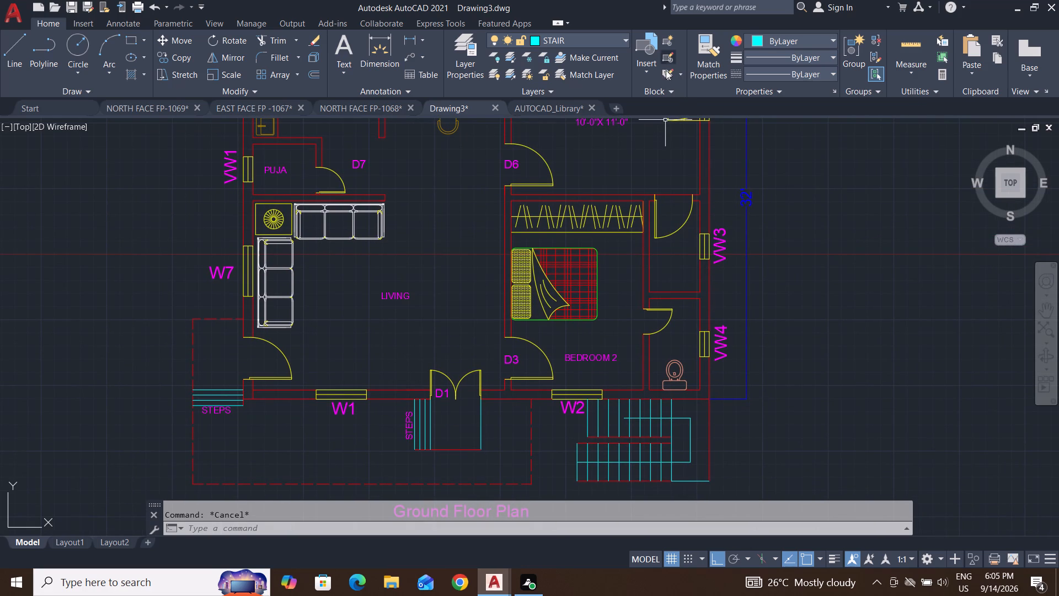
left_click(618, 36)
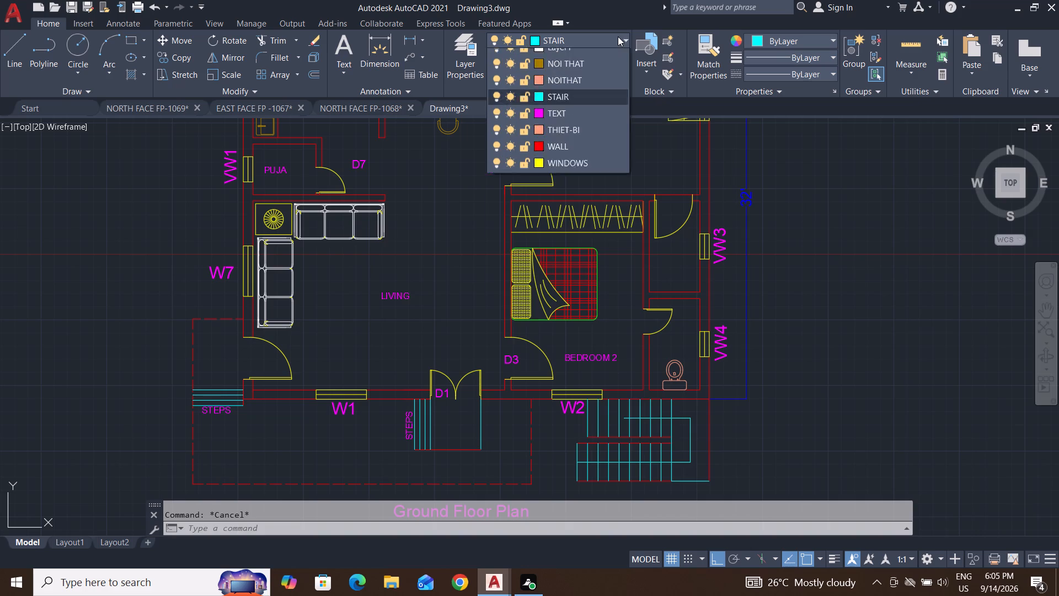
left_click(595, 142)
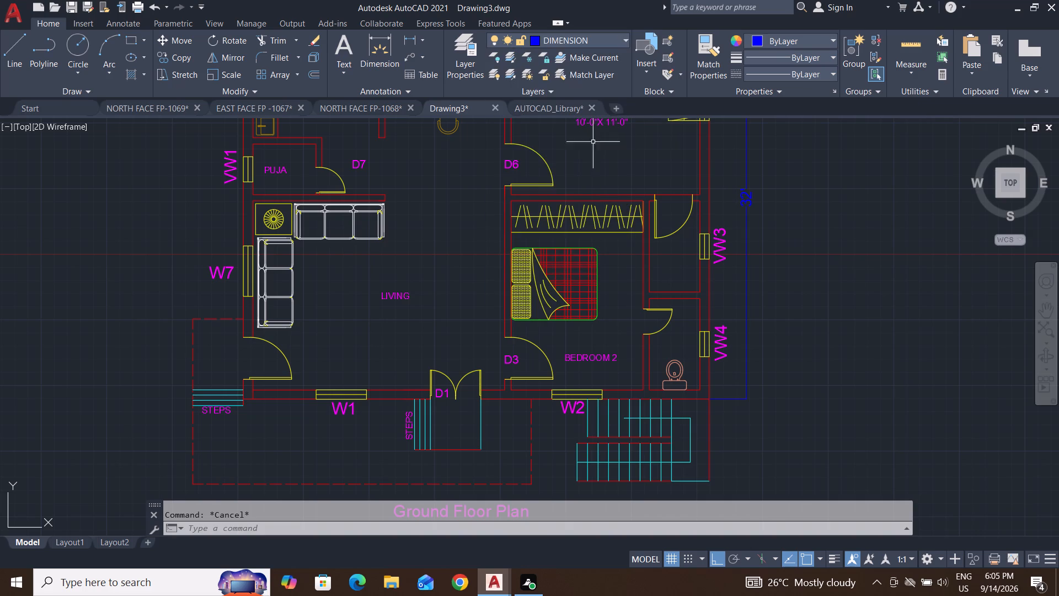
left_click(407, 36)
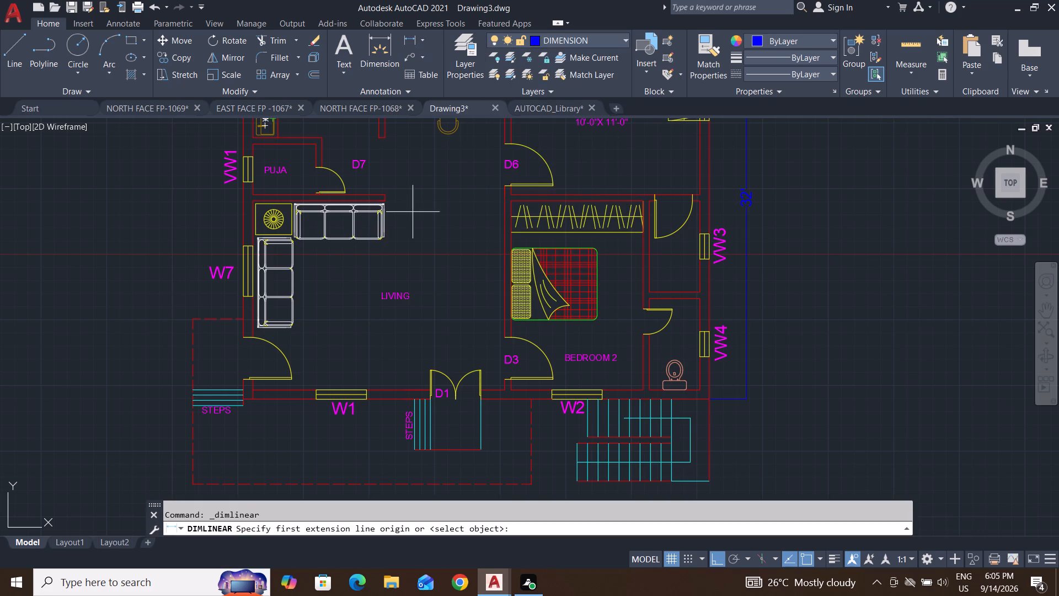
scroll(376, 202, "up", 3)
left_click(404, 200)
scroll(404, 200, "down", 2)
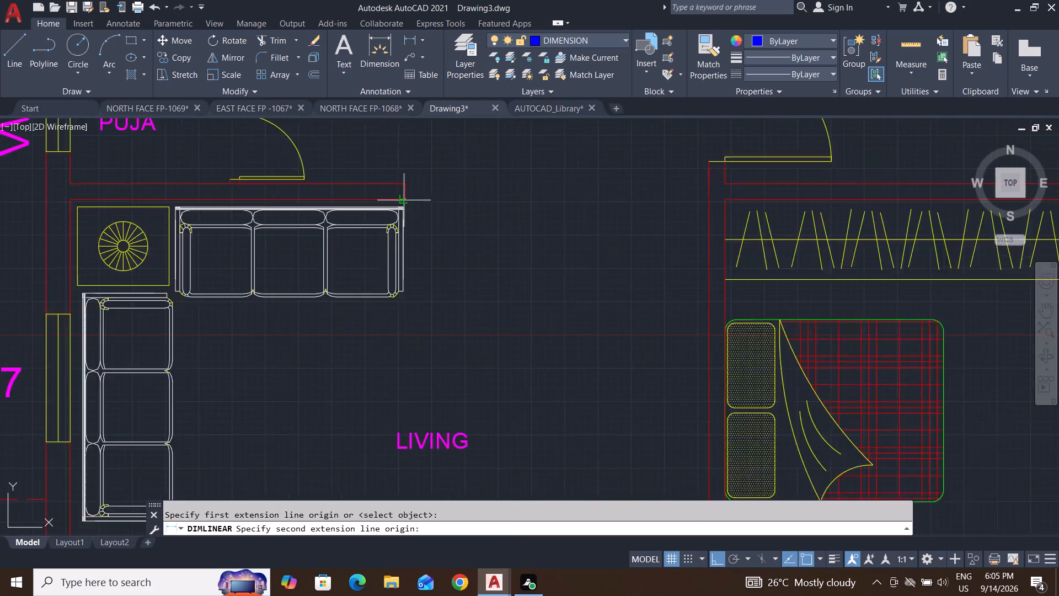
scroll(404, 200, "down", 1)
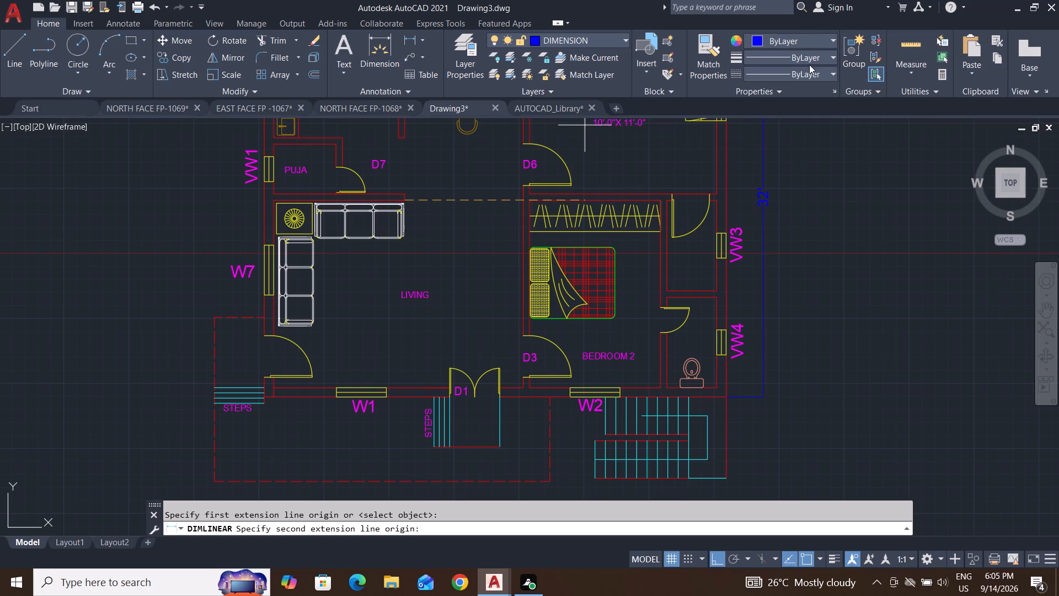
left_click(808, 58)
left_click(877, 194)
Set the current linetype to ByBlock.
left_click(818, 71)
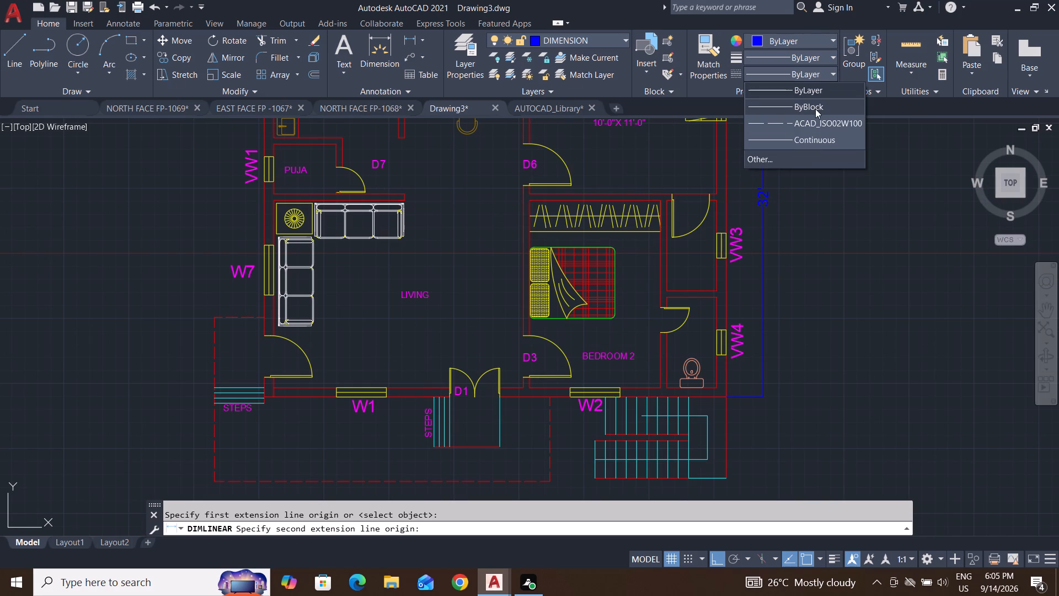
left_click(815, 109)
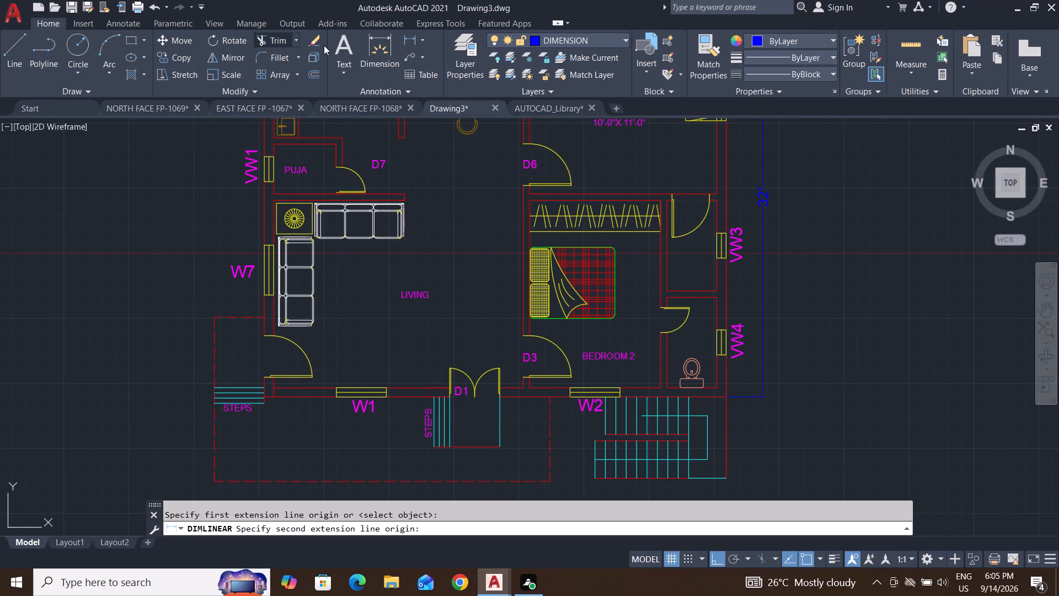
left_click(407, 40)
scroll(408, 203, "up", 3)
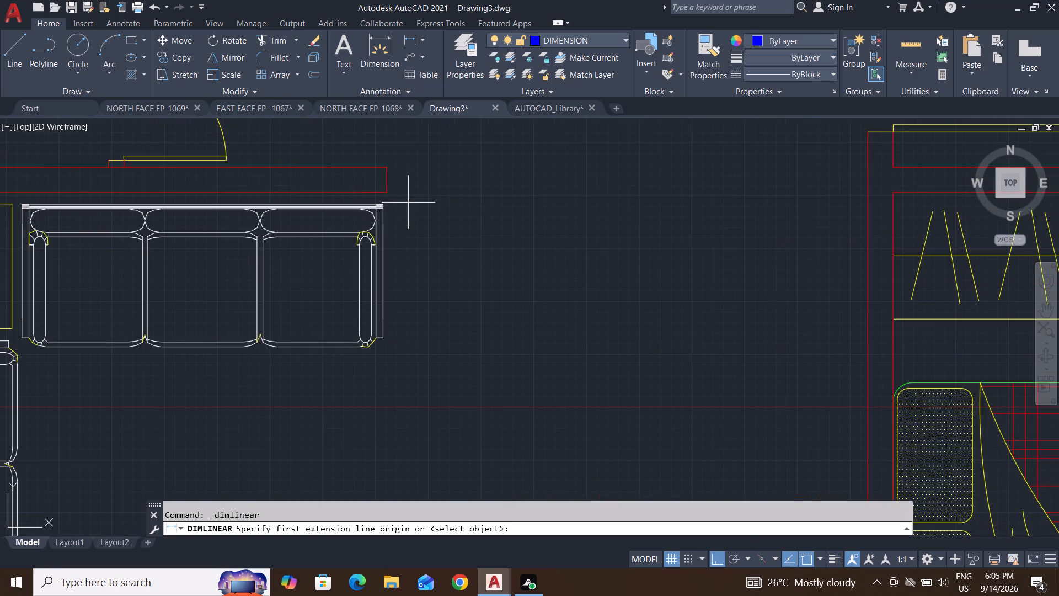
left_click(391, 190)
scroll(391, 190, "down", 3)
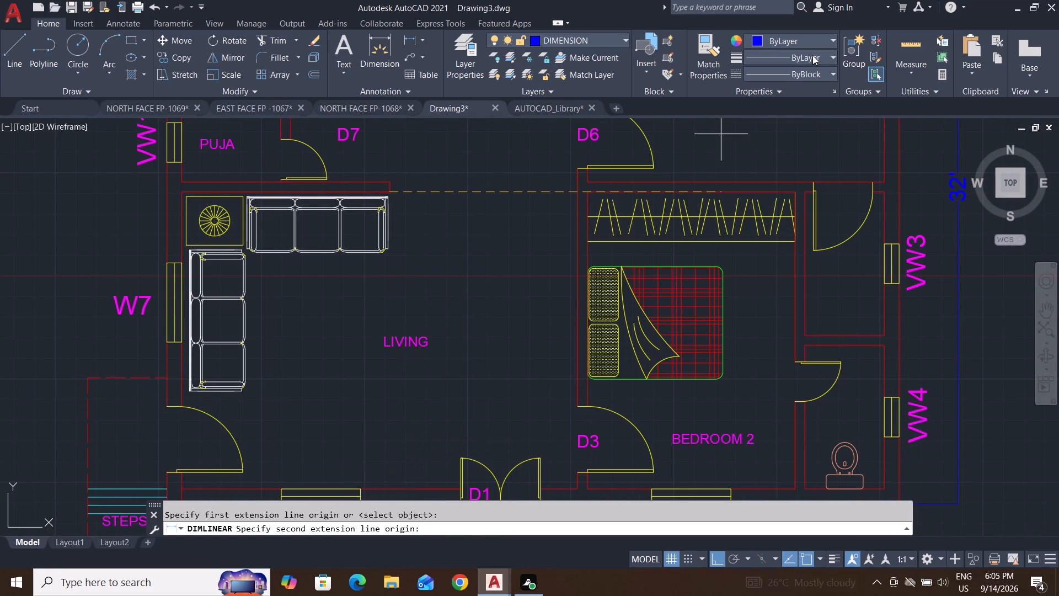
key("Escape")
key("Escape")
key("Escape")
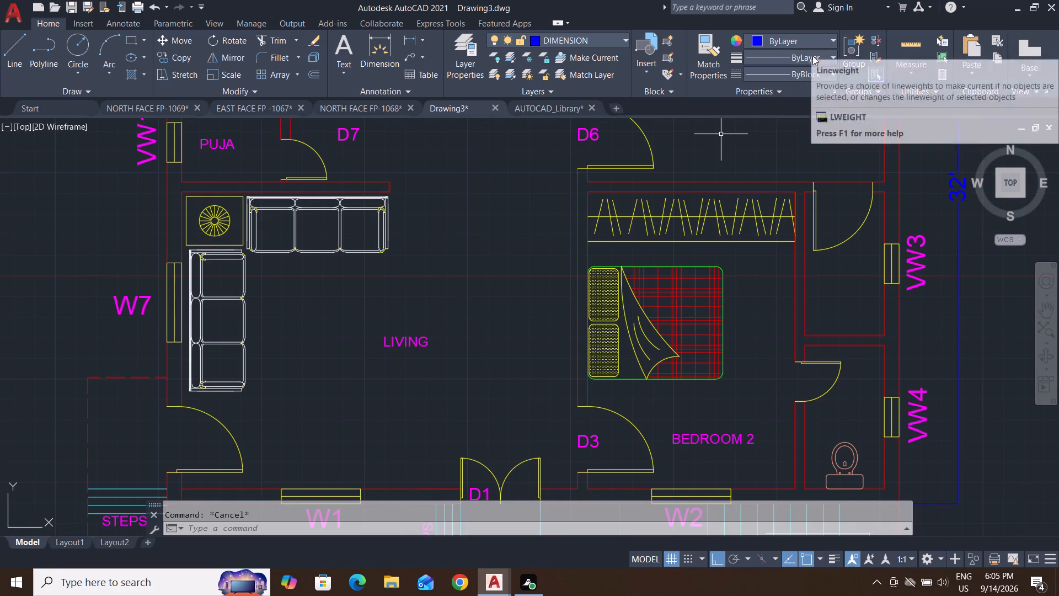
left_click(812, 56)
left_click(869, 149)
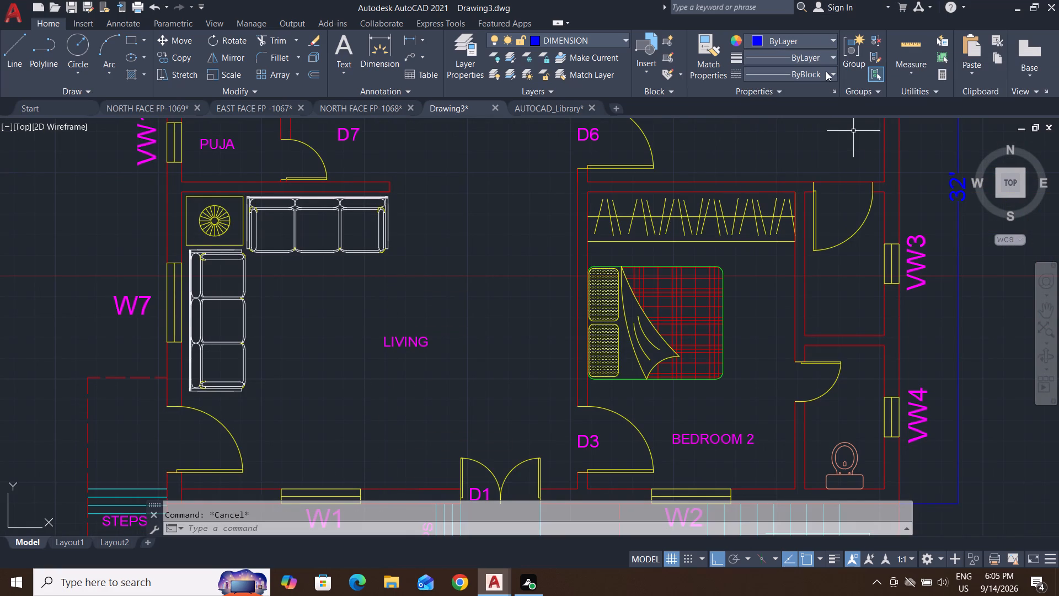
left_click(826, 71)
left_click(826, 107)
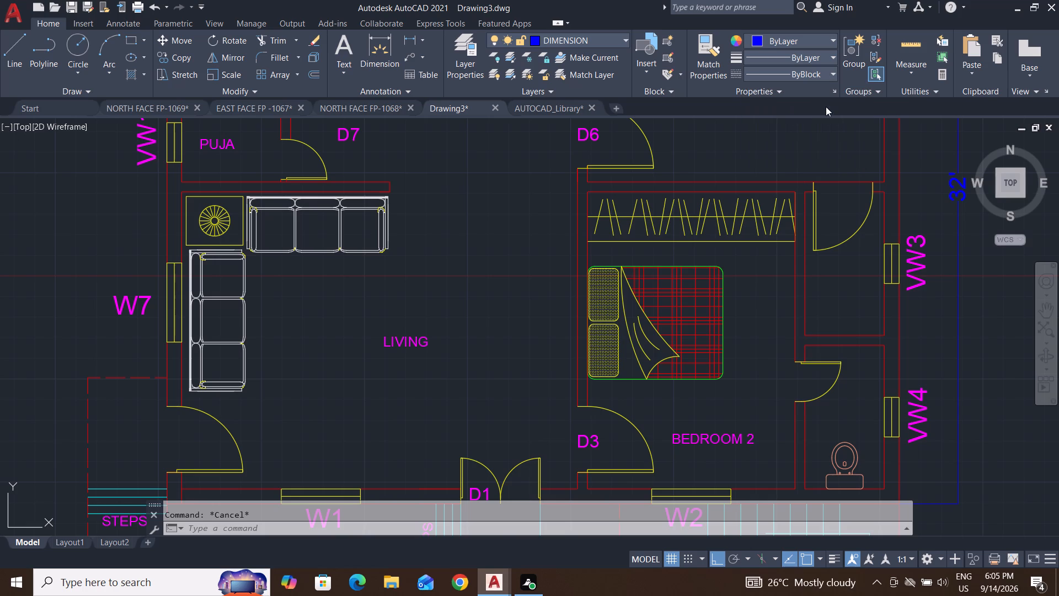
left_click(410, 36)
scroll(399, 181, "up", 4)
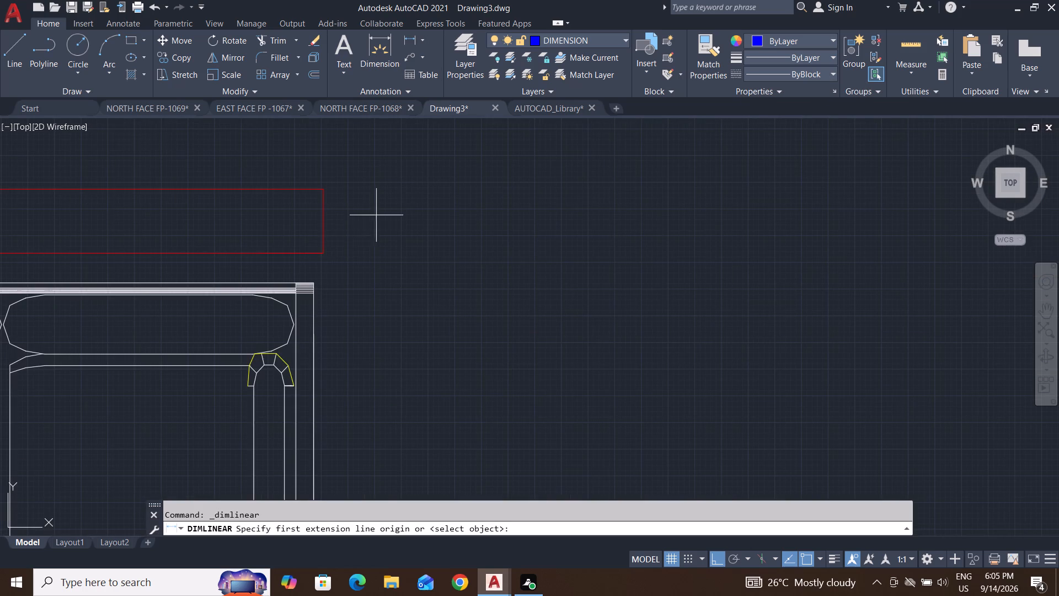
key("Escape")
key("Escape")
Erase the short line segment lying on the lower edge of the wall above the living-room sofa, at its free end.
left_click(293, 254)
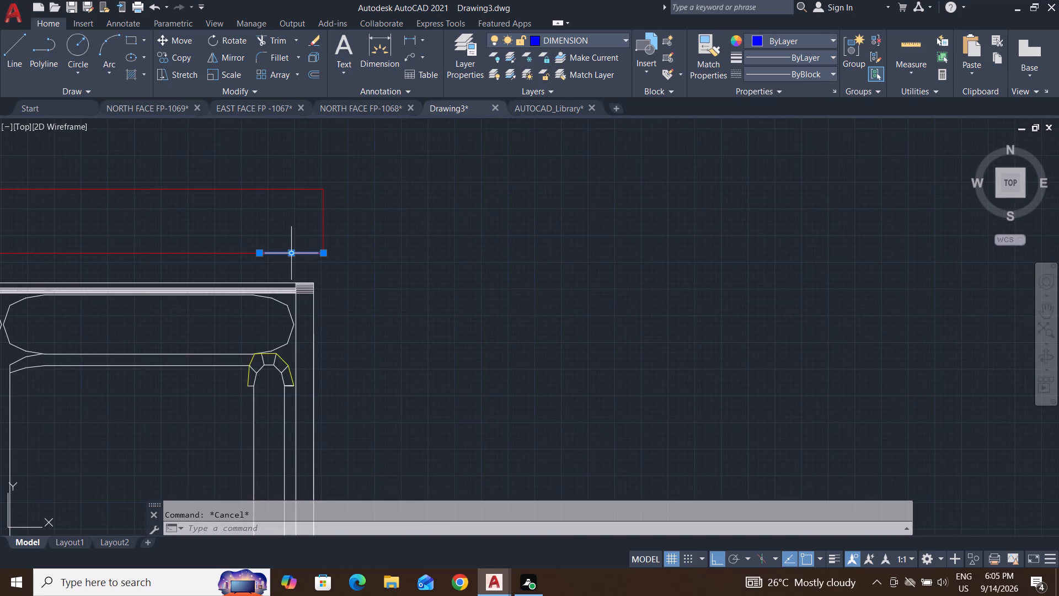
key("Delete")
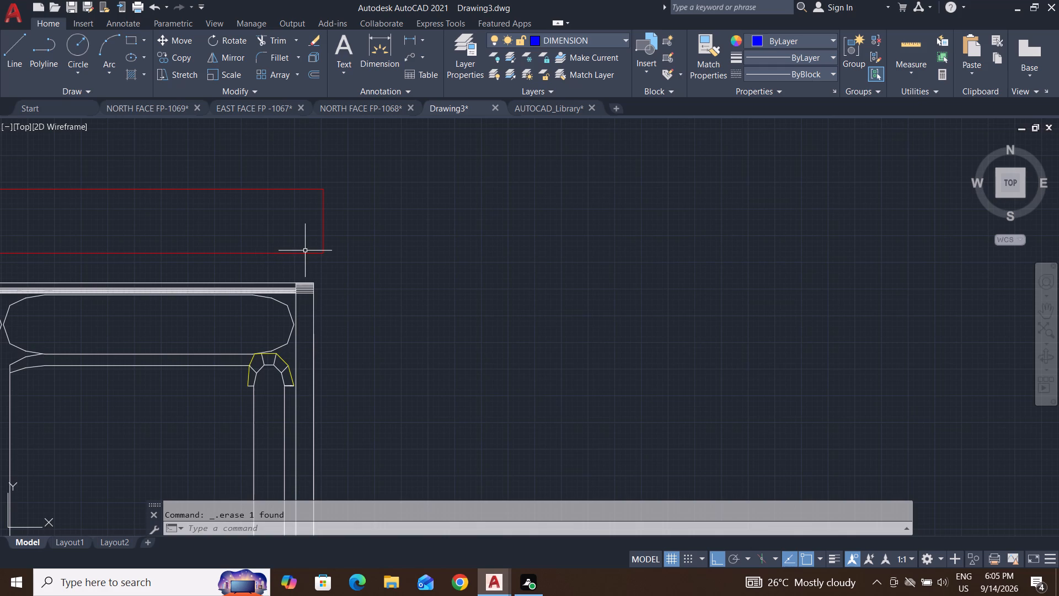
key("Escape")
key("Escape")
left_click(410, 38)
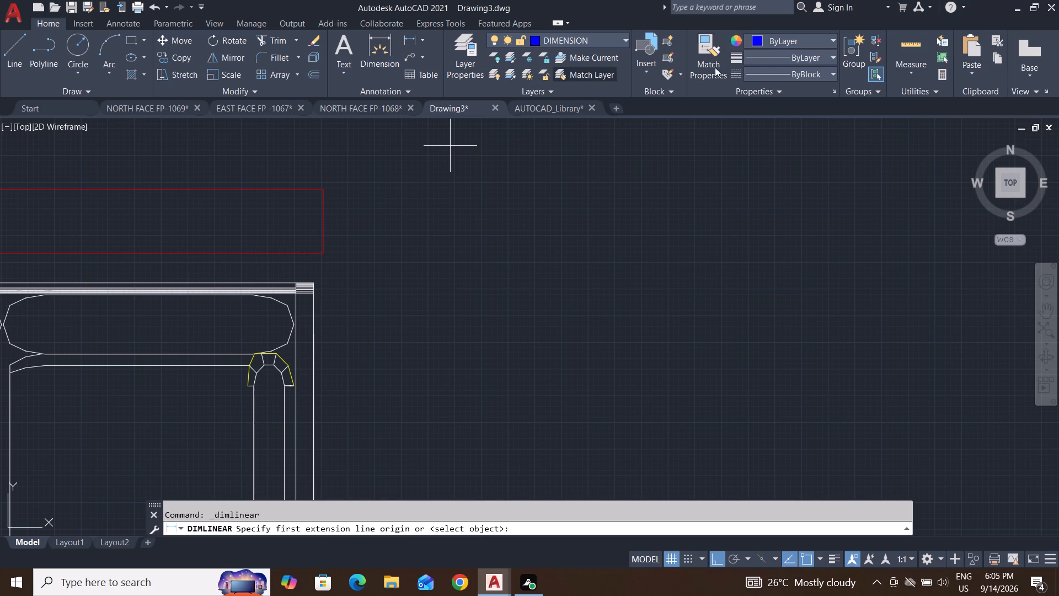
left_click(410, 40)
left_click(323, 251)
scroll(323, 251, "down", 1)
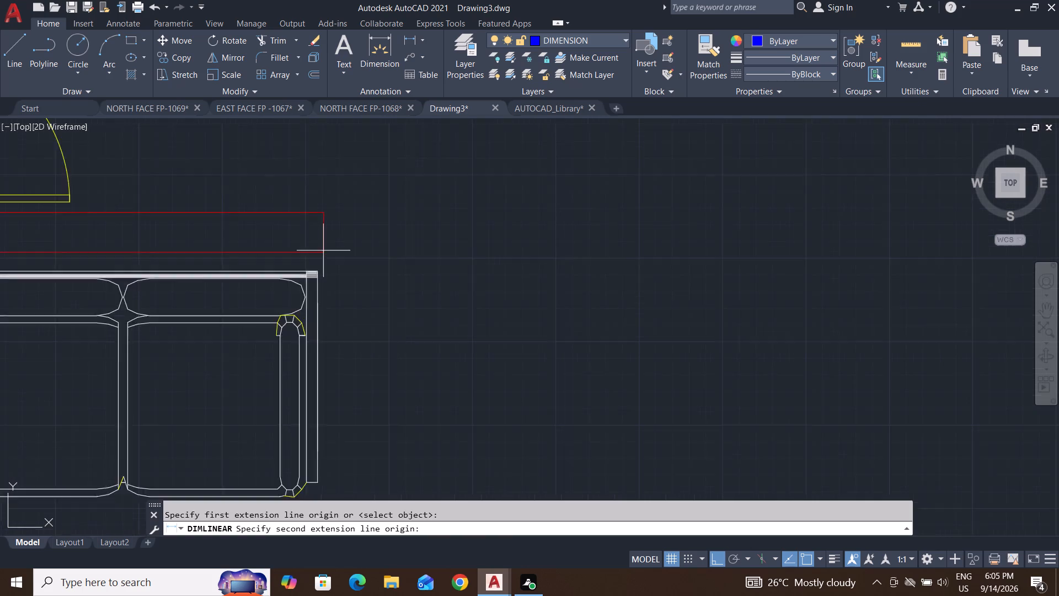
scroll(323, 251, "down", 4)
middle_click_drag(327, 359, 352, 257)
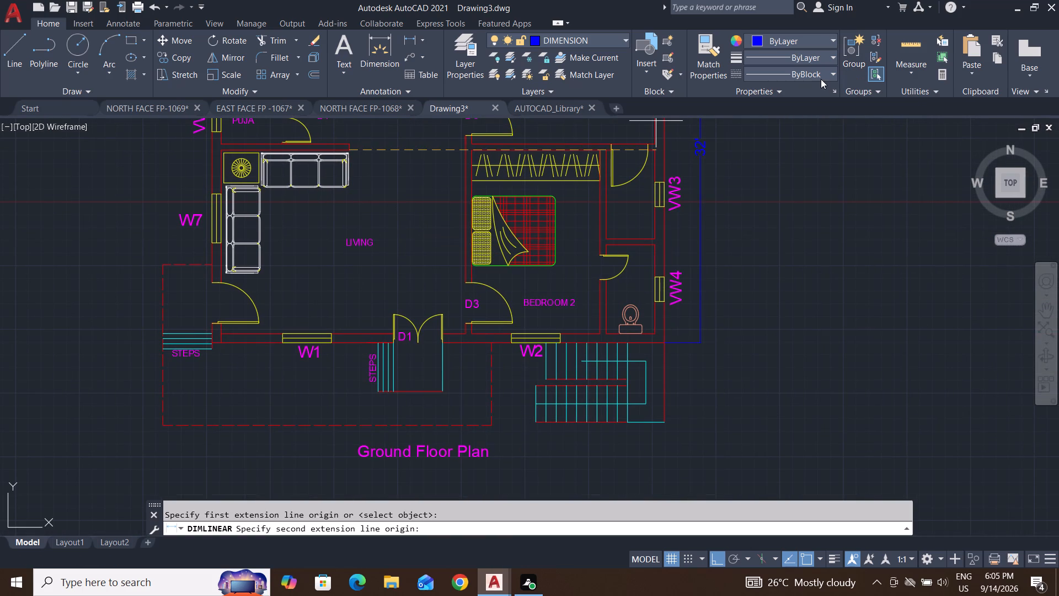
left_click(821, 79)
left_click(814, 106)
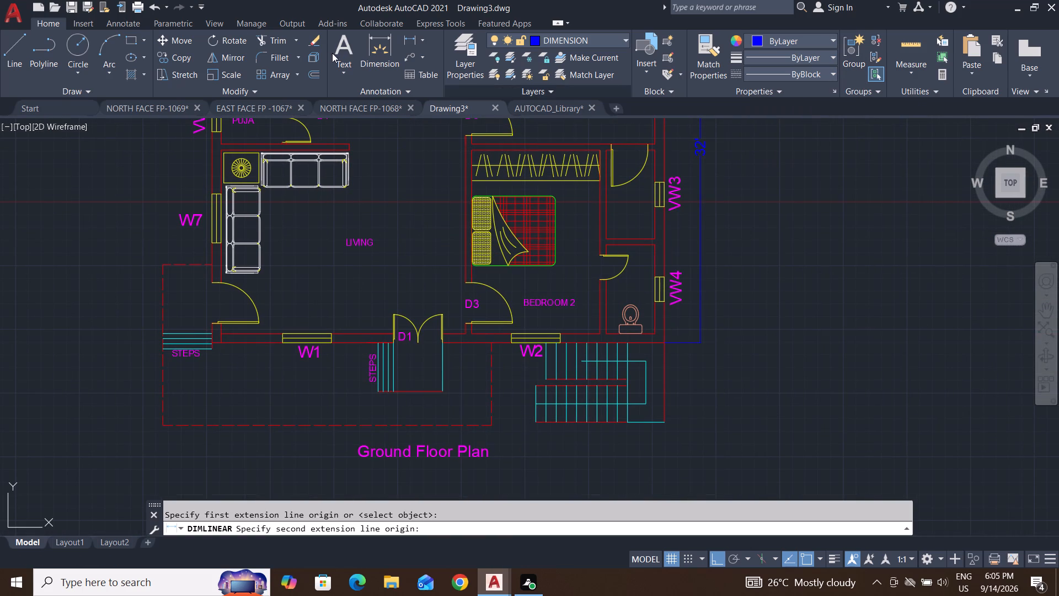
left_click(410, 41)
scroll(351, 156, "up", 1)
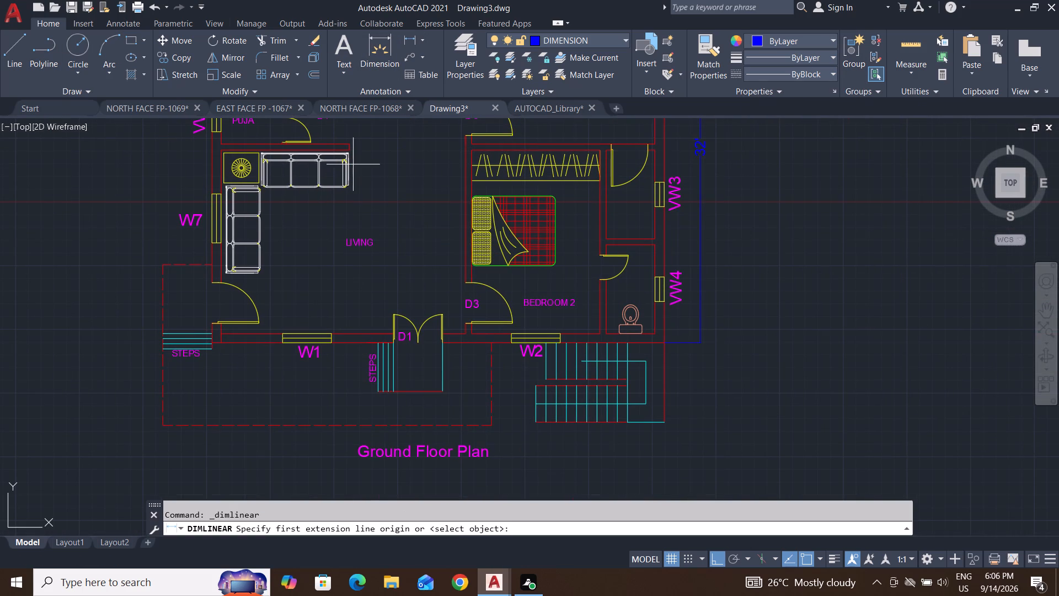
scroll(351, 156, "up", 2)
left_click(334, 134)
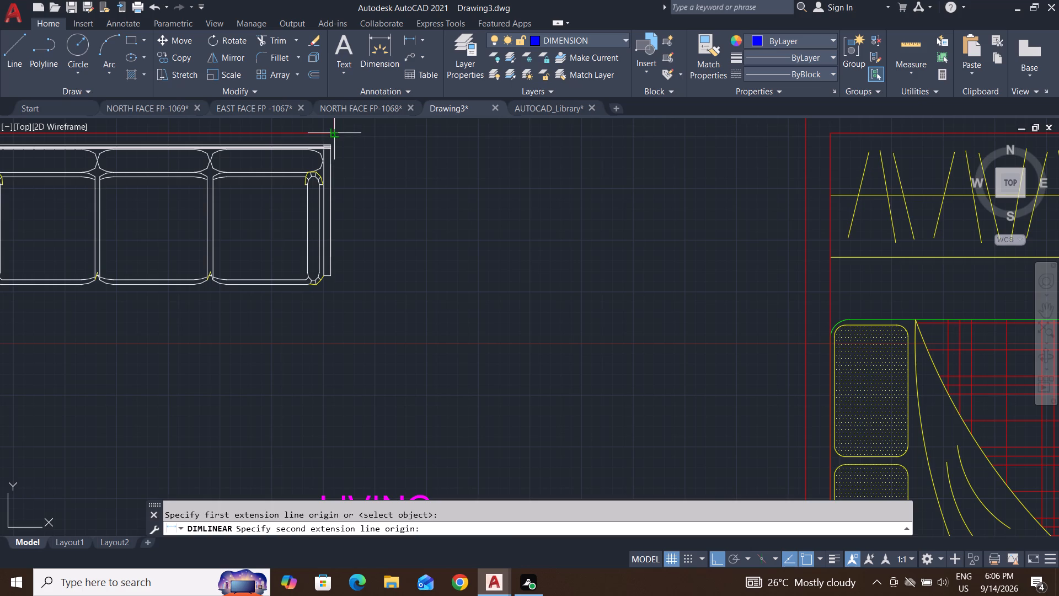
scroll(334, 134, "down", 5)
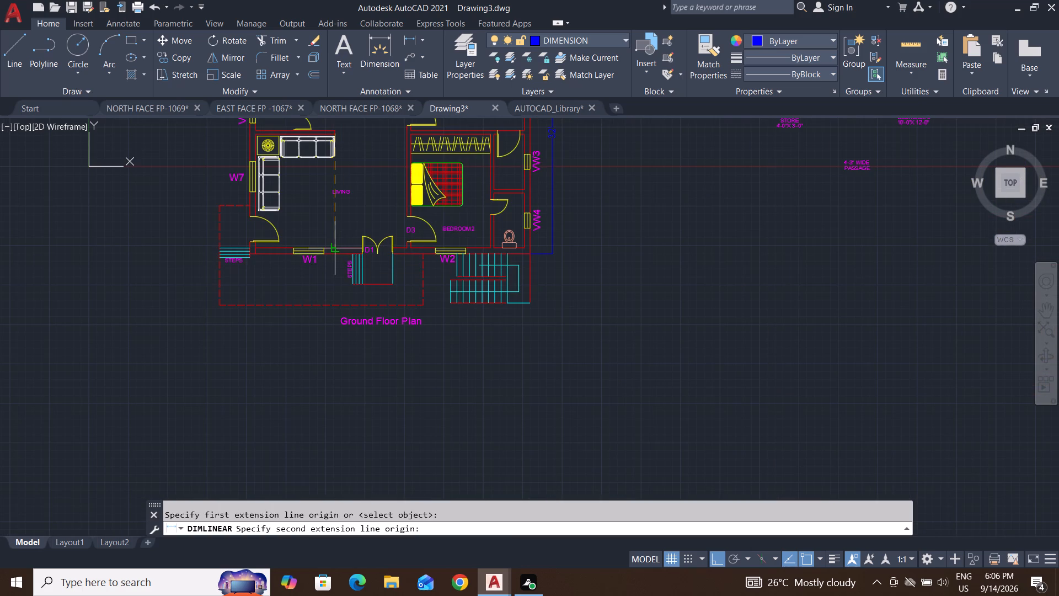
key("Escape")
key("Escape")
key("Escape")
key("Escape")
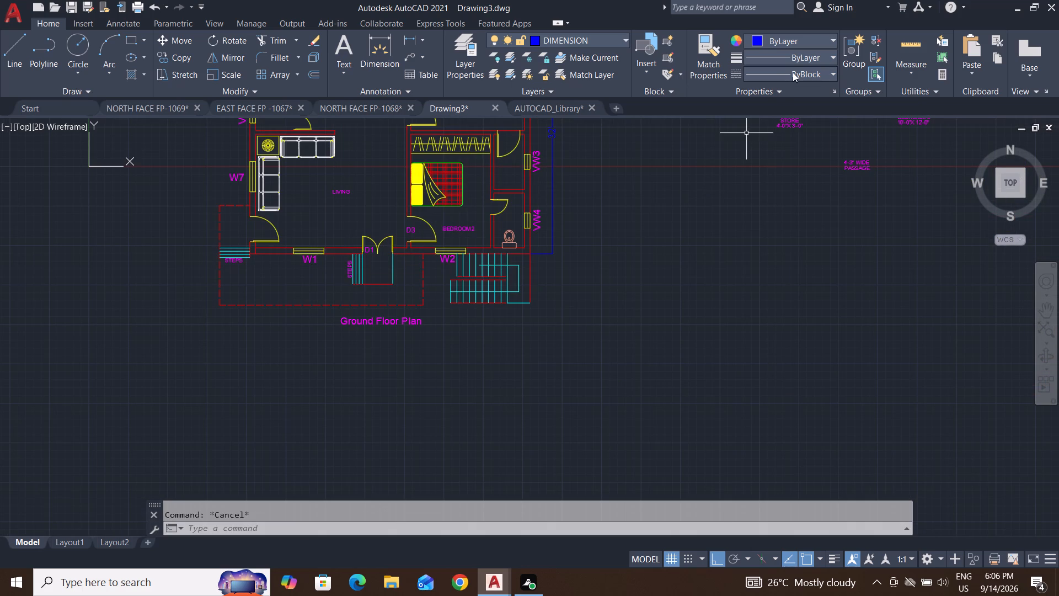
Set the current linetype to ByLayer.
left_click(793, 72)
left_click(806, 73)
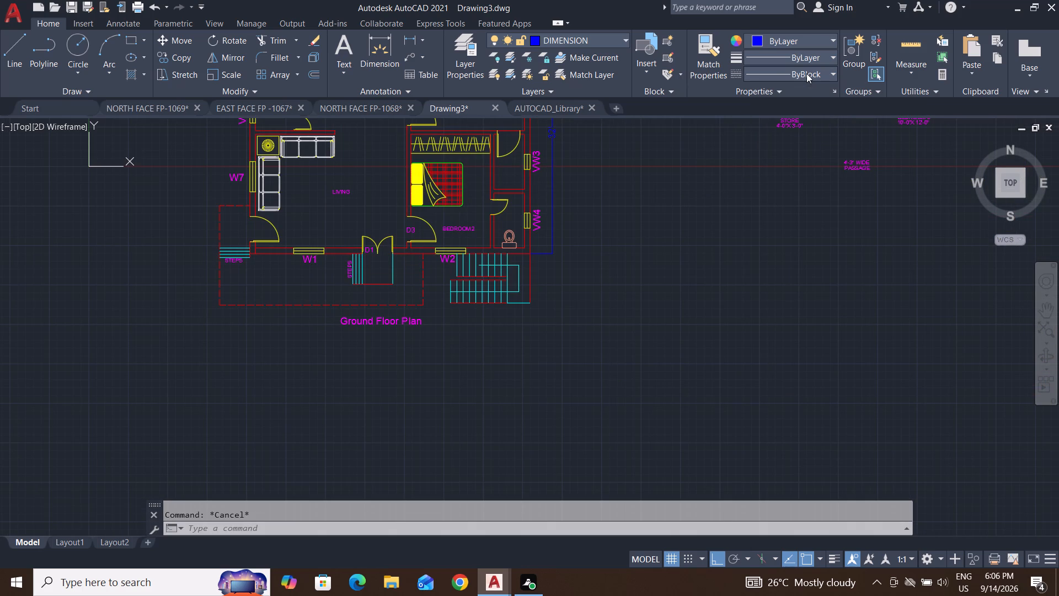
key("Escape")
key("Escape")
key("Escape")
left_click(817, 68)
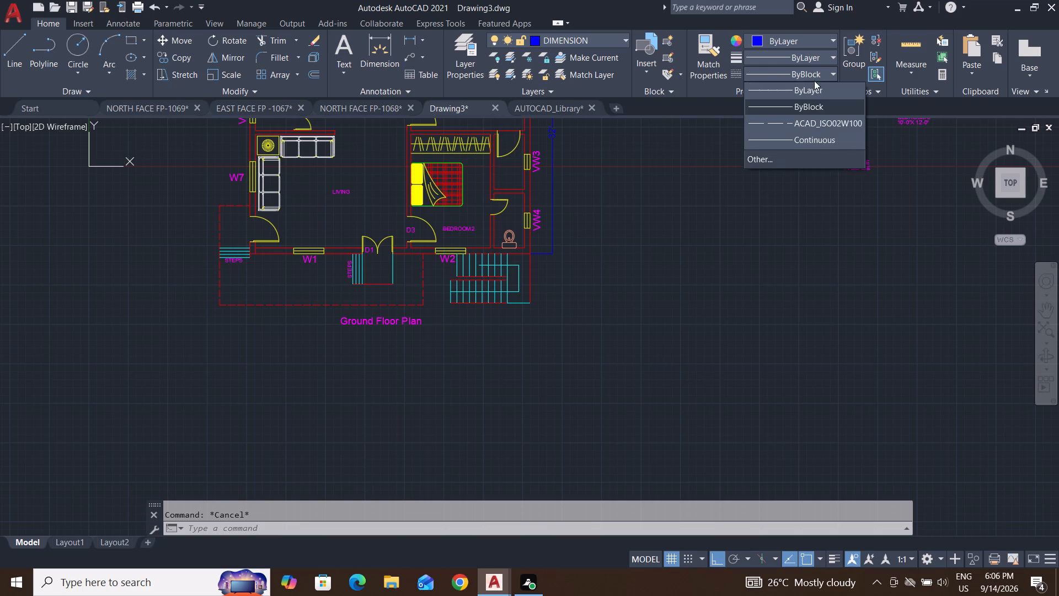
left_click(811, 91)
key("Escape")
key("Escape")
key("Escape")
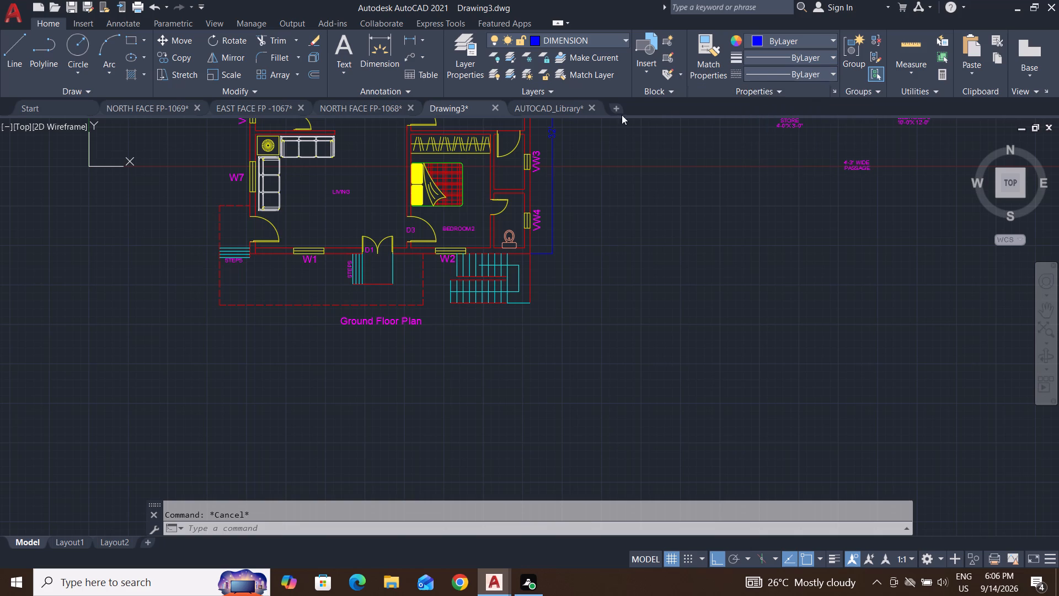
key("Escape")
Set the current lineweight to 0.00 mm.
left_click(809, 65)
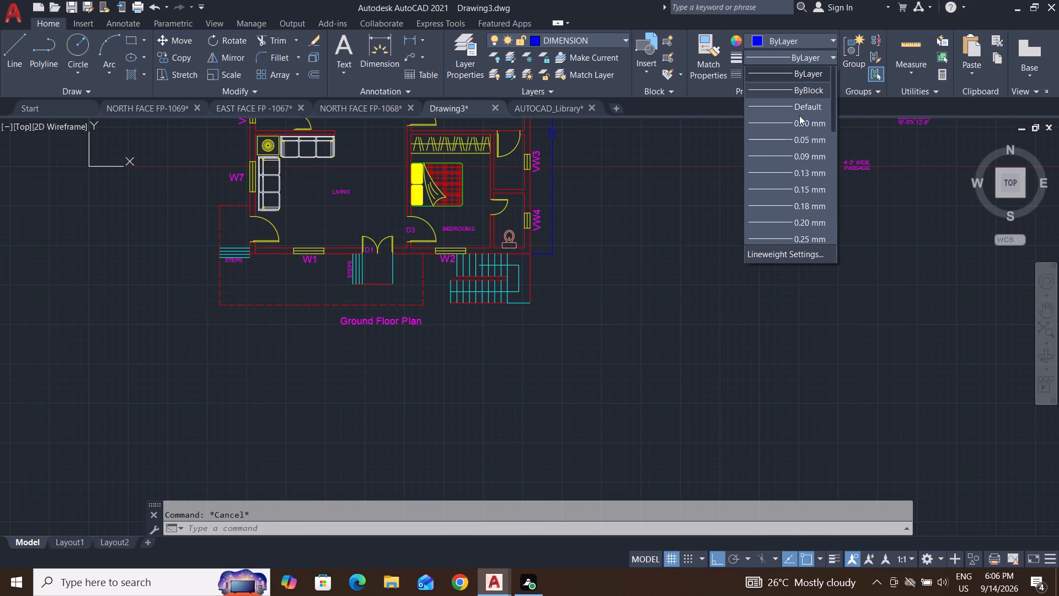
left_click(809, 127)
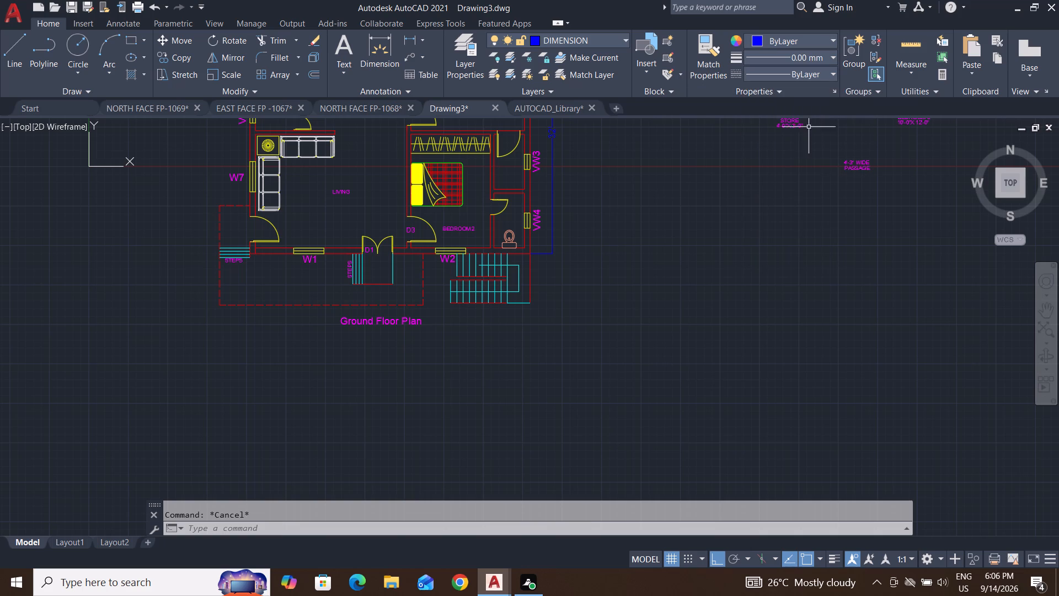
key("Escape")
key("Escape")
key("Escape")
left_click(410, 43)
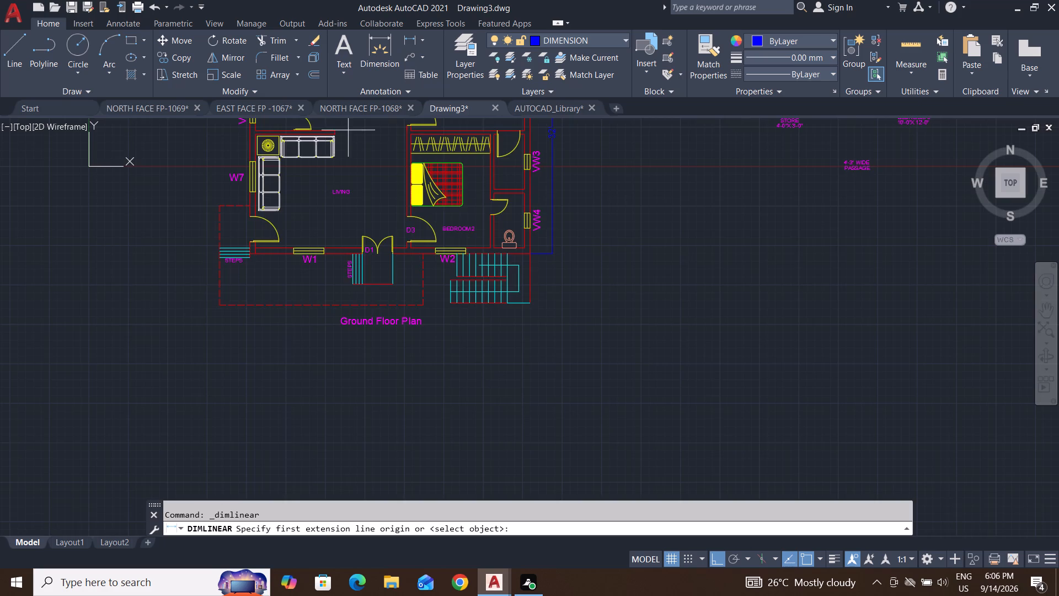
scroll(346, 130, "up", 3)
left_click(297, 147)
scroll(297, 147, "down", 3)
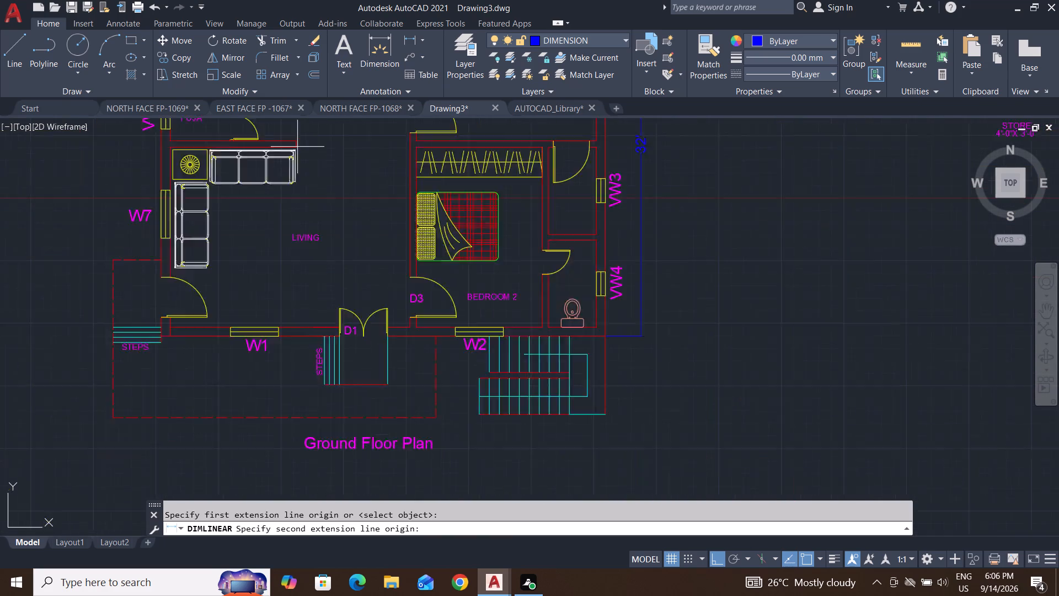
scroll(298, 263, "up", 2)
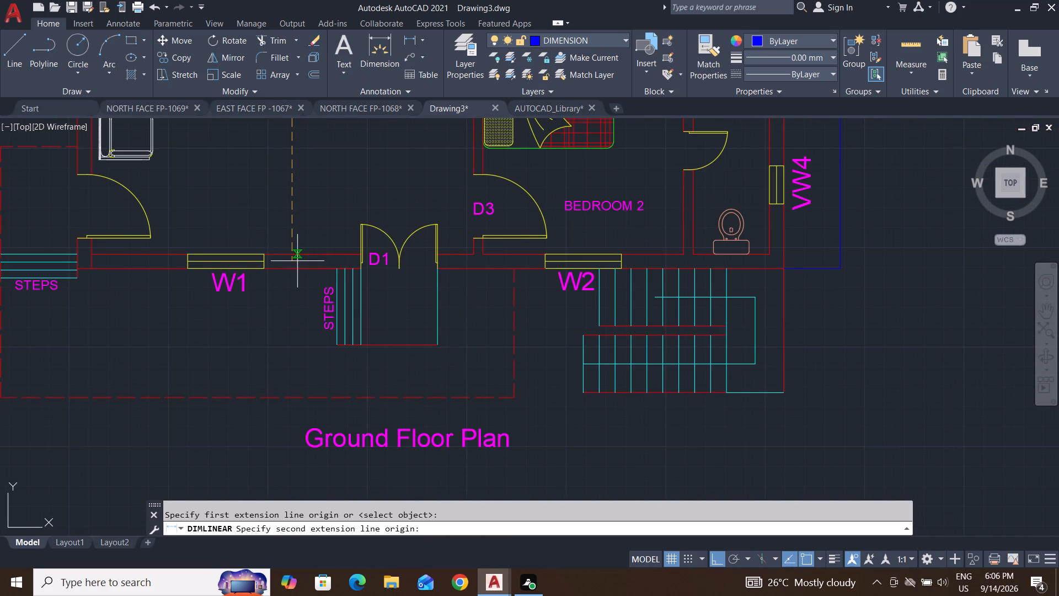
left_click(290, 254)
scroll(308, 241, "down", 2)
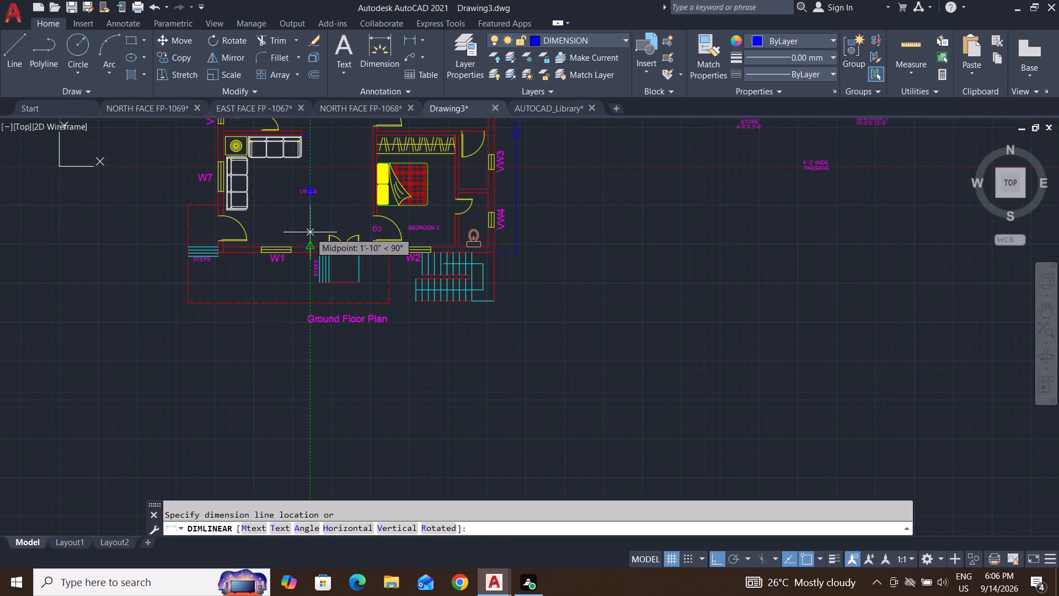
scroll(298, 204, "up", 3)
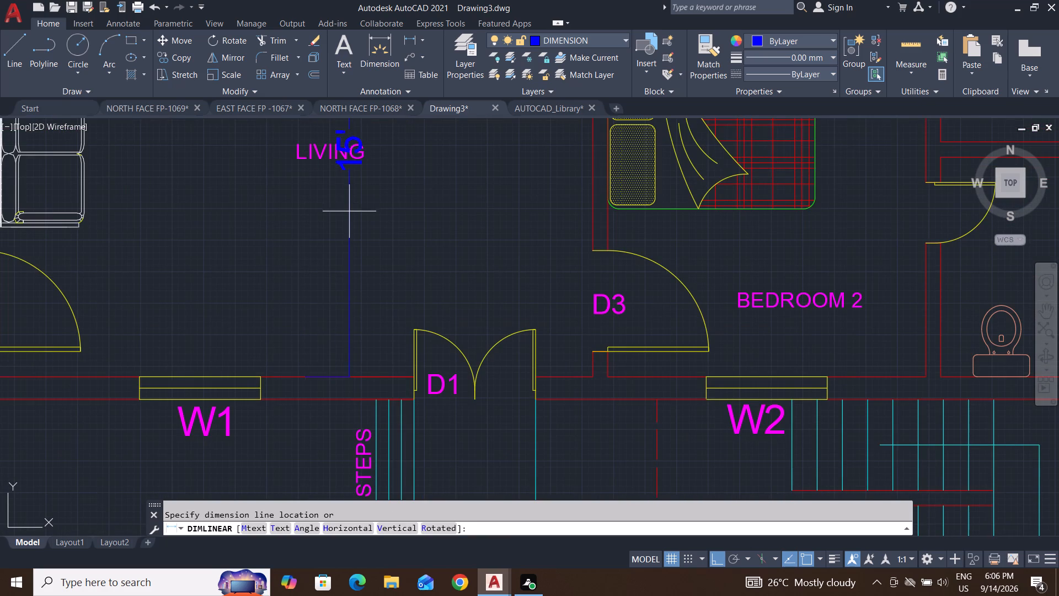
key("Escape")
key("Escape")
Set the current linetype to Continuous.
scroll(346, 237, "down", 3)
middle_click_drag(346, 237, 348, 270)
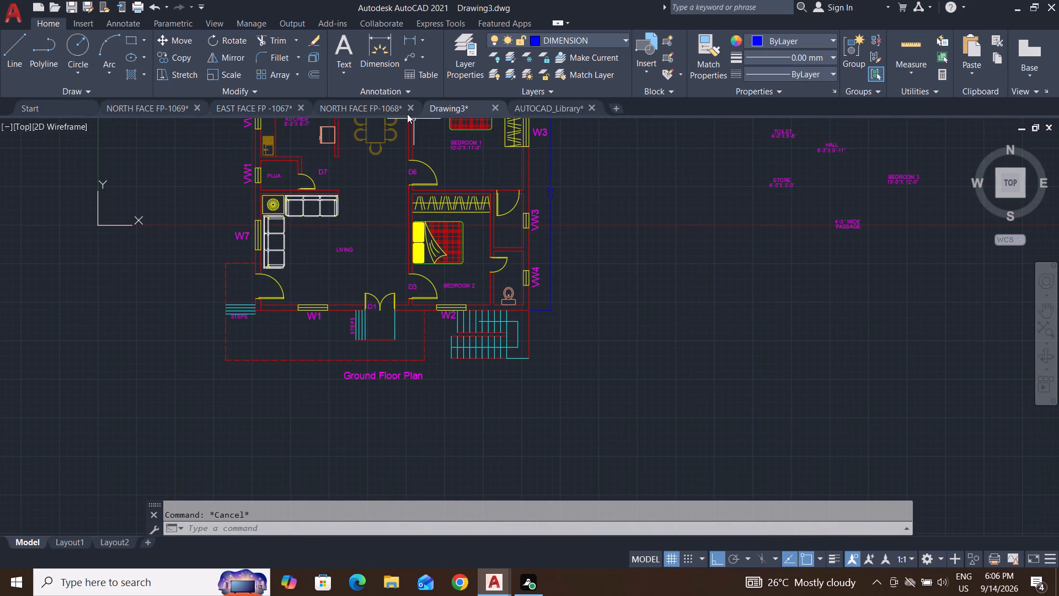
left_click(826, 69)
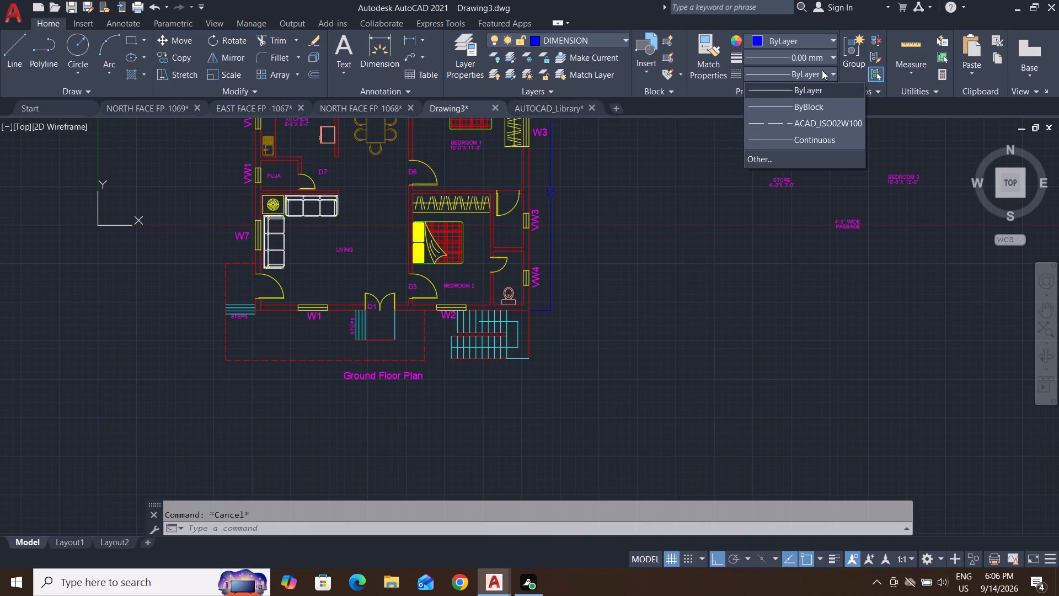
left_click(818, 145)
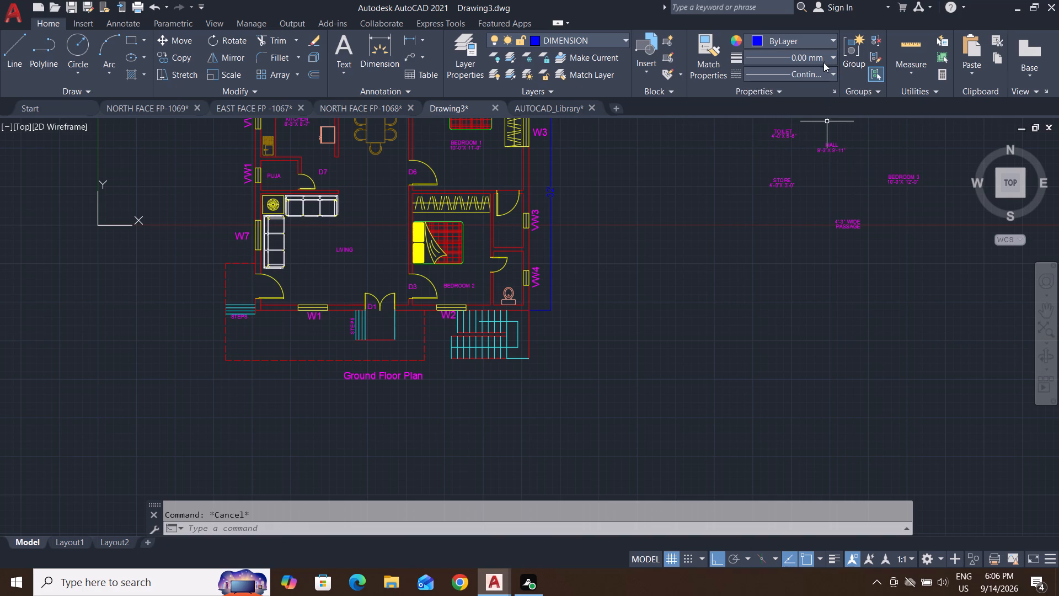
Add a vertical linear dimension from the end of the wall above the sofa to the front wall, placed just left of the LIVING label.
left_click(411, 40)
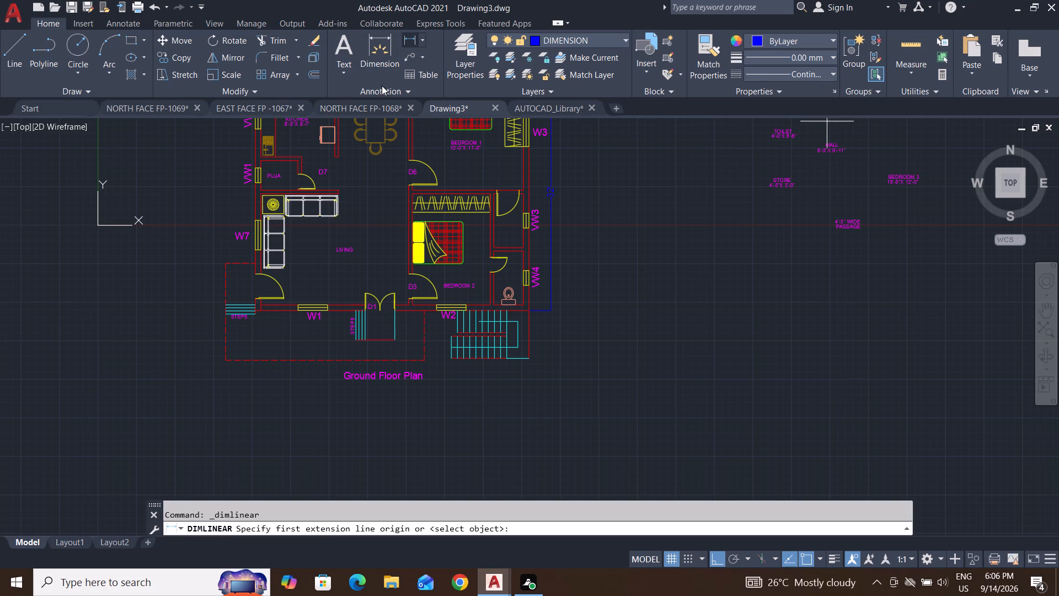
scroll(346, 190, "up", 4)
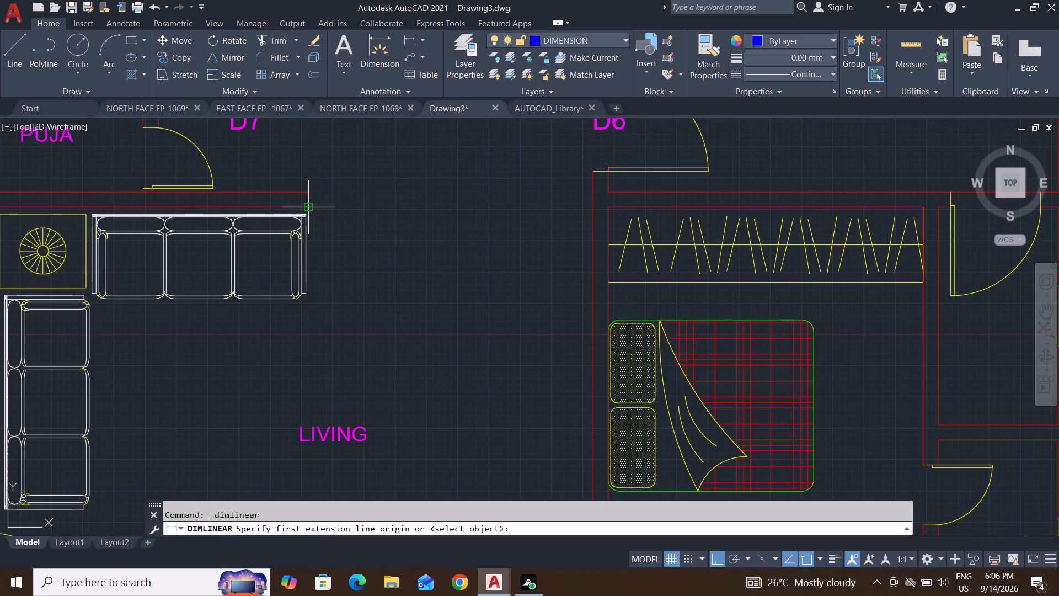
left_click(308, 205)
scroll(308, 205, "down", 4)
scroll(306, 268, "up", 3)
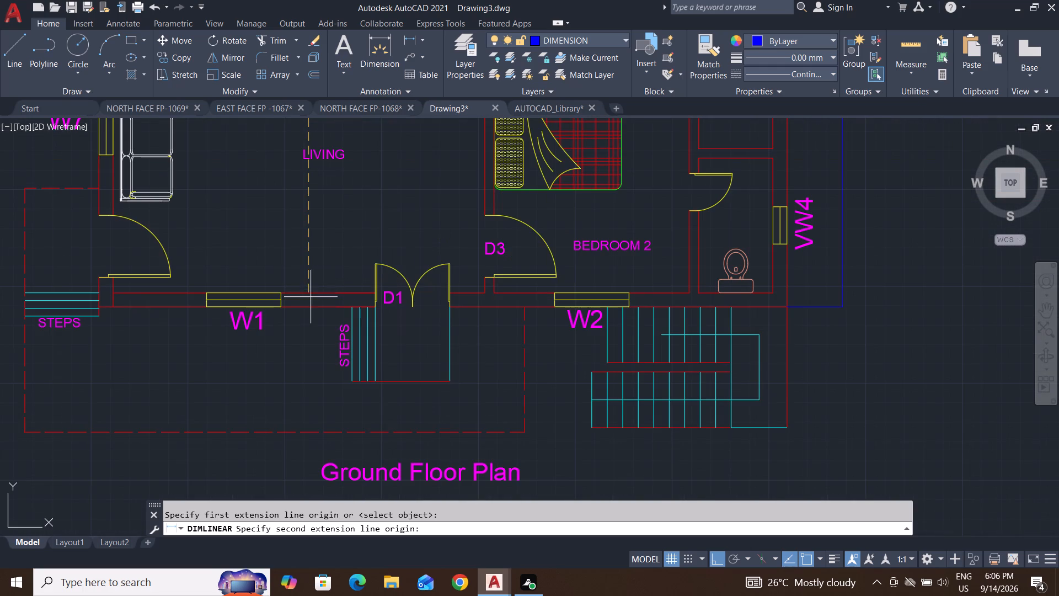
left_click(307, 289)
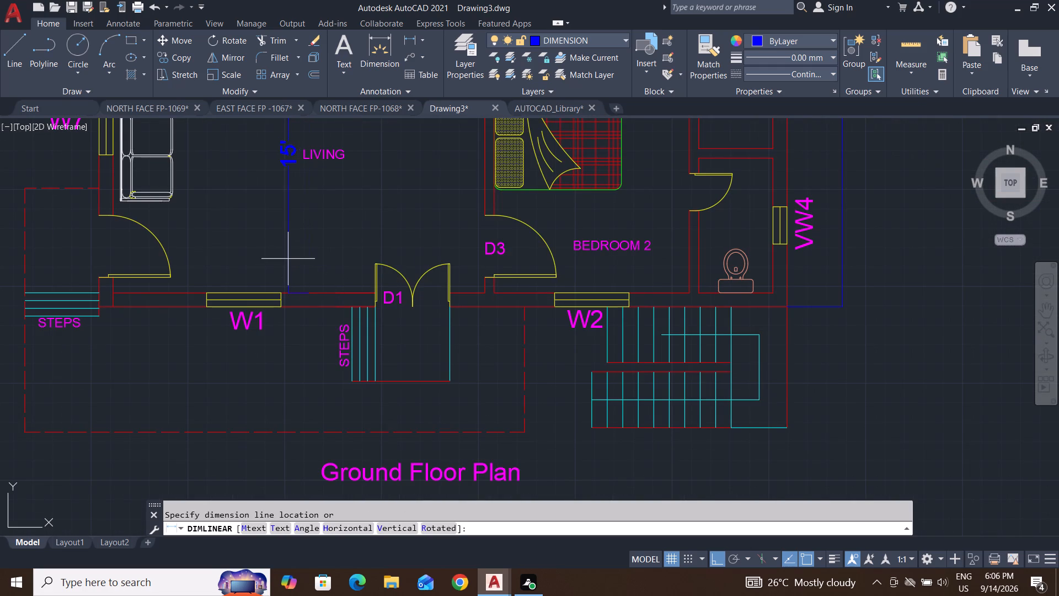
left_click(286, 256)
Add a horizontal linear dimension across the living room between its side walls, placed just above the side door and D3 openings.
scroll(338, 253, "down", 2)
middle_click_drag(338, 253, 363, 327)
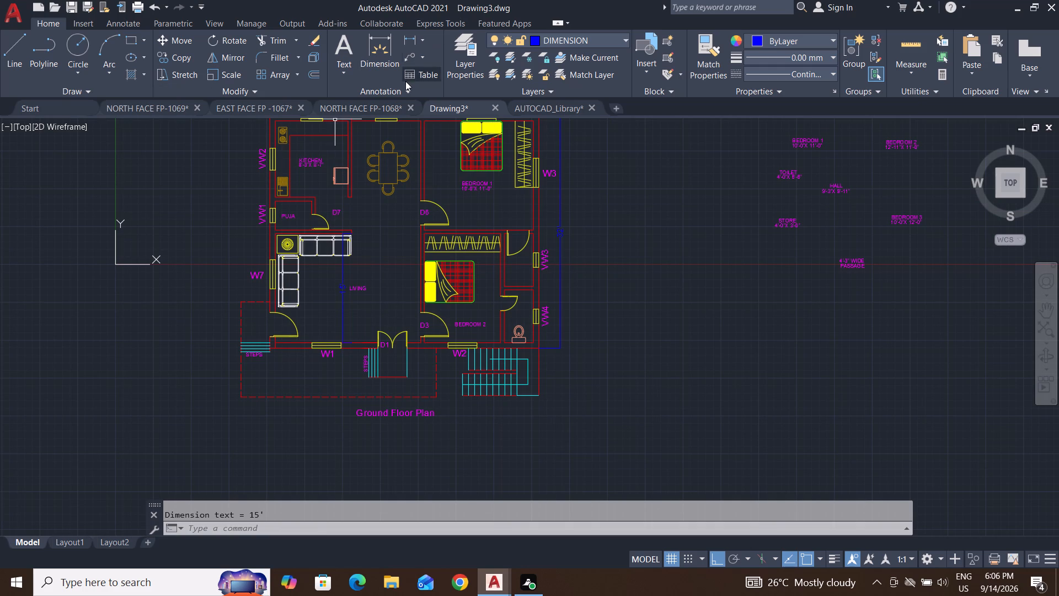
left_click(410, 42)
scroll(285, 293, "up", 3)
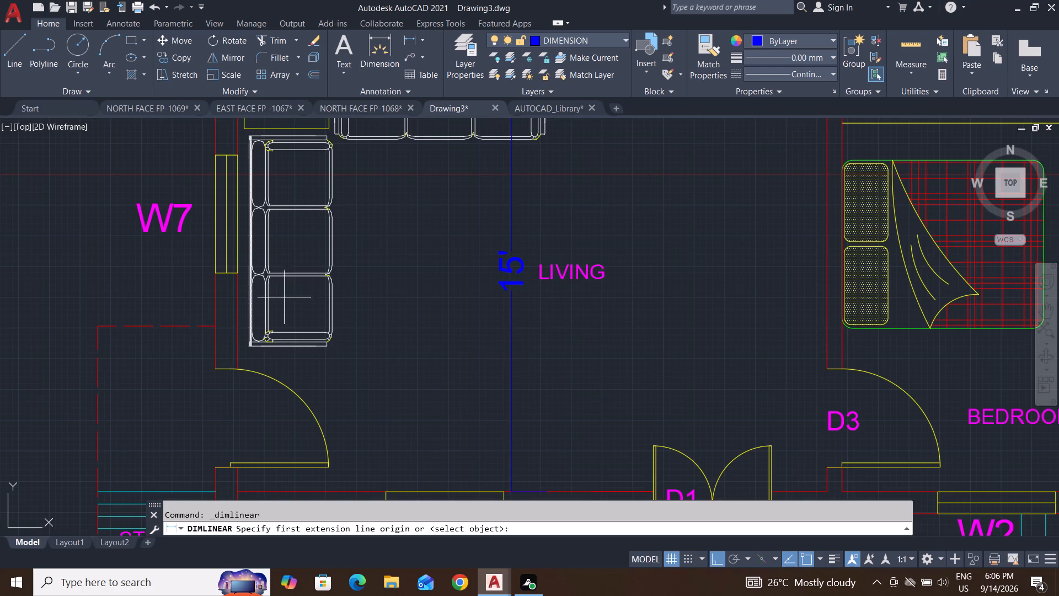
left_click(239, 369)
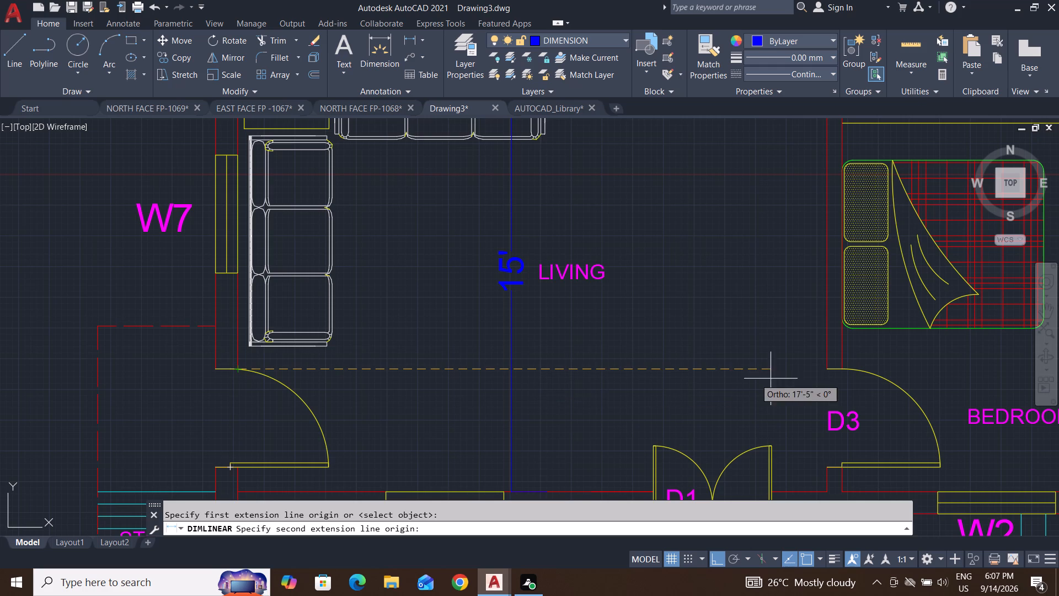
left_click(826, 372)
left_click(764, 350)
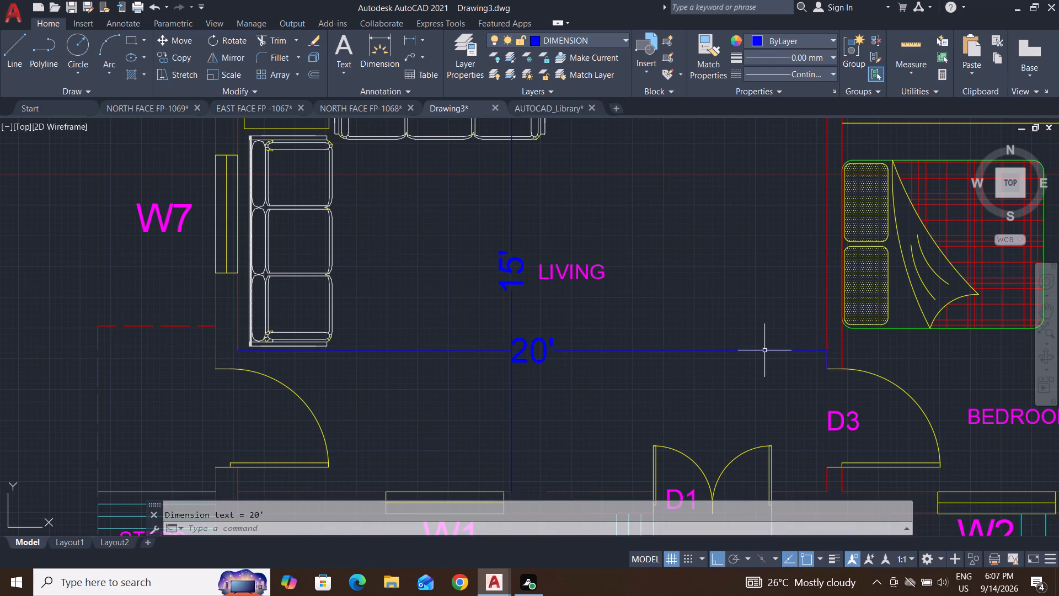
Add a horizontal linear dimension across the kitchen between its side walls, placed just above the kitchen's lower wall.
scroll(617, 369, "down", 3)
middle_click_drag(617, 369, 549, 324)
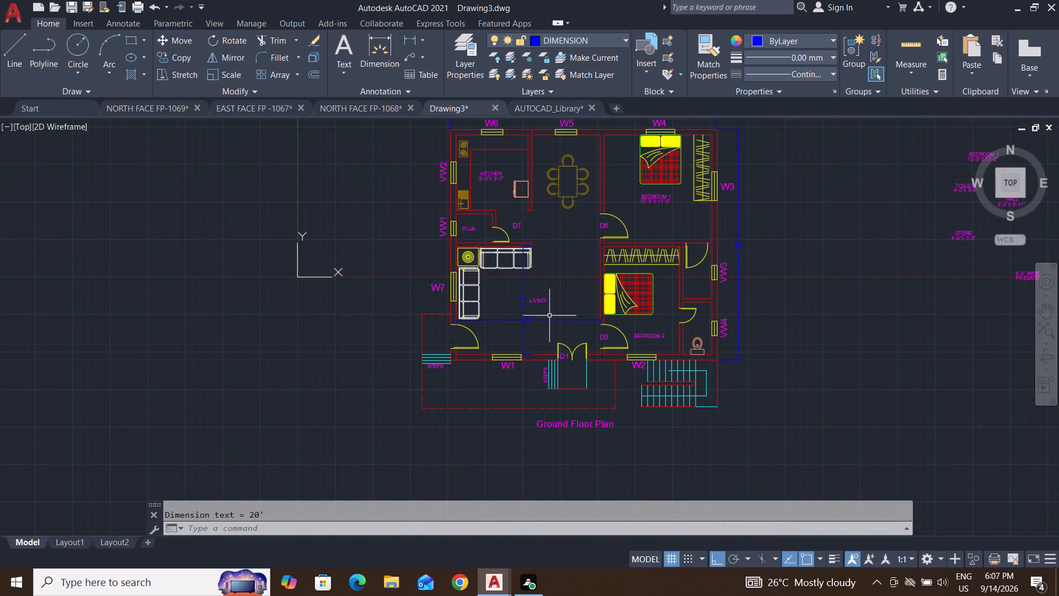
middle_click_drag(552, 308, 580, 417)
scroll(560, 191, "up", 2)
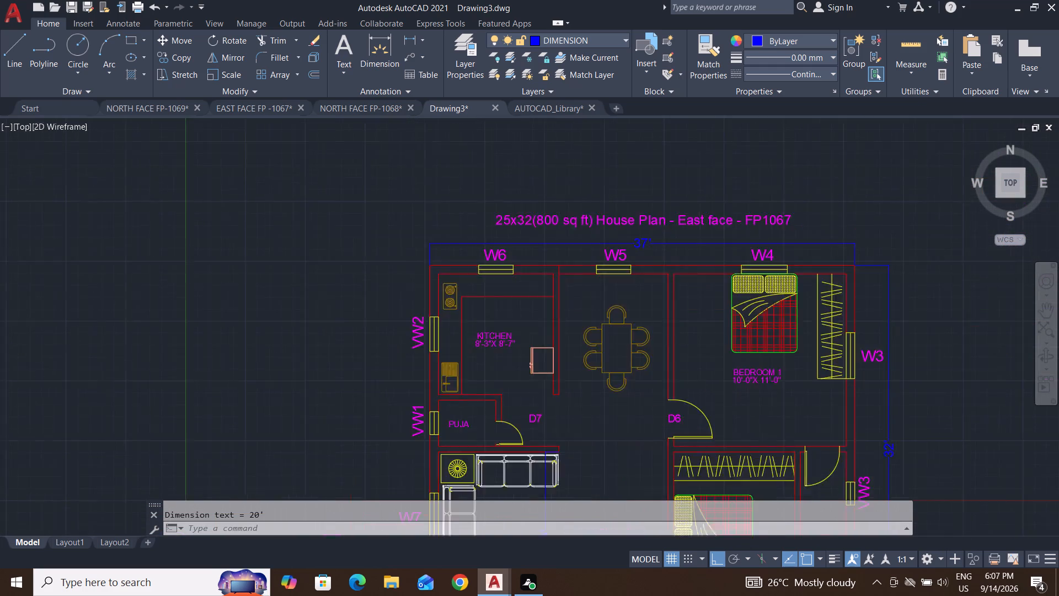
middle_click_drag(488, 402, 497, 273)
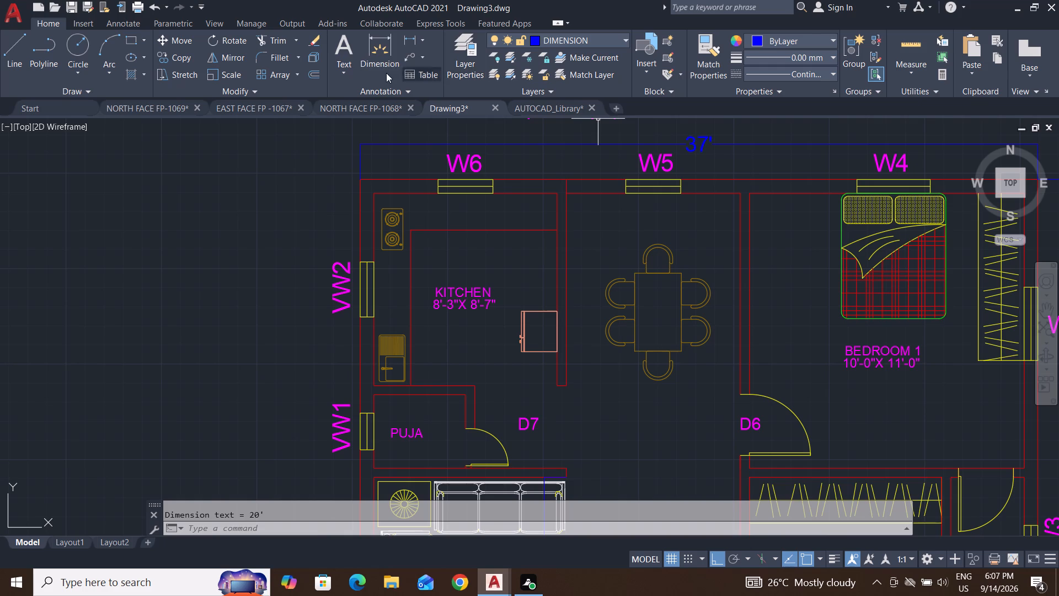
left_click(410, 43)
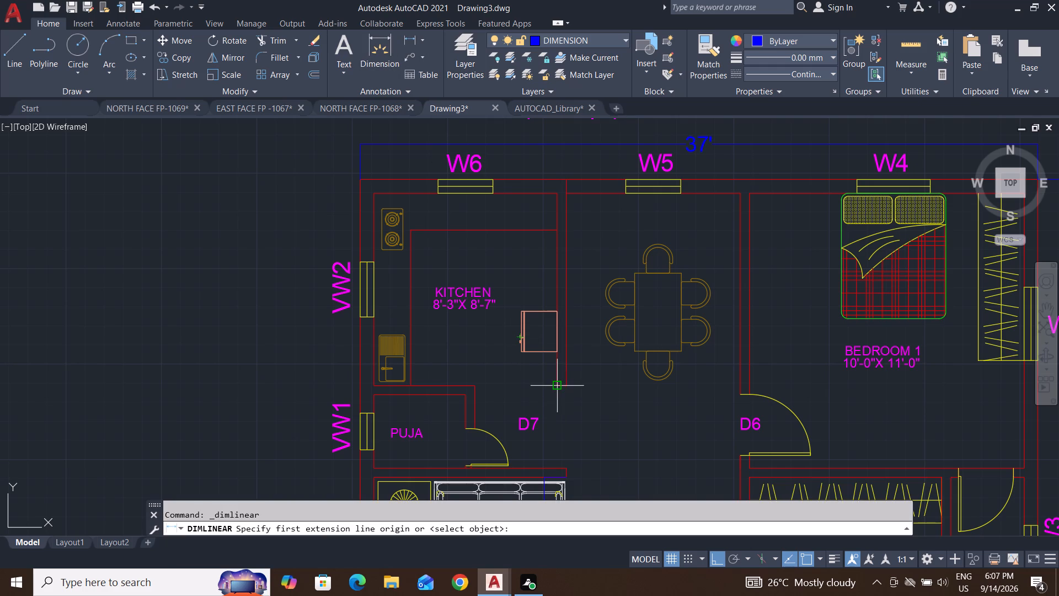
left_click(556, 386)
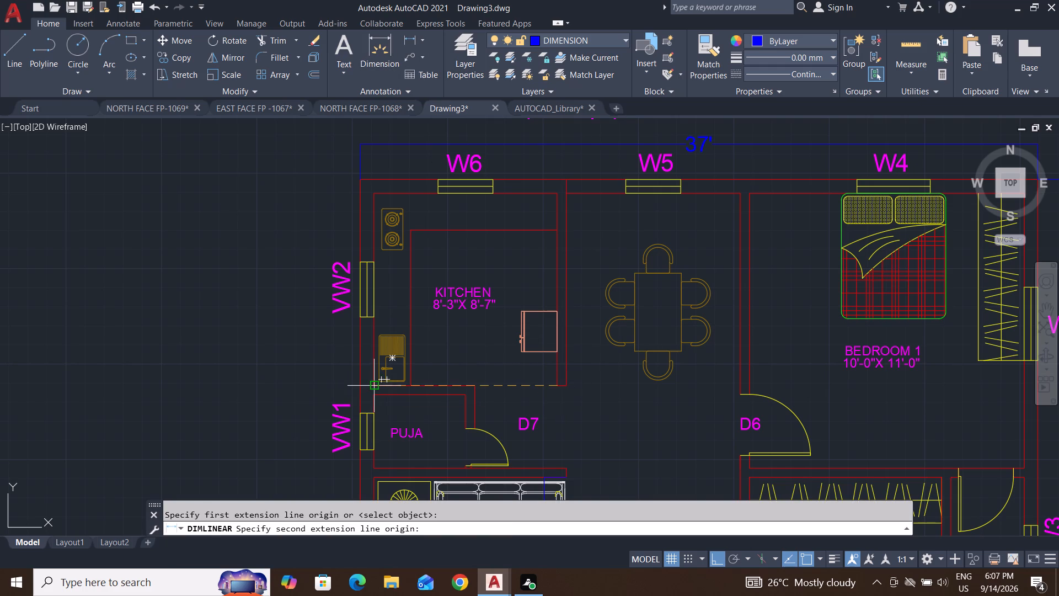
left_click(375, 386)
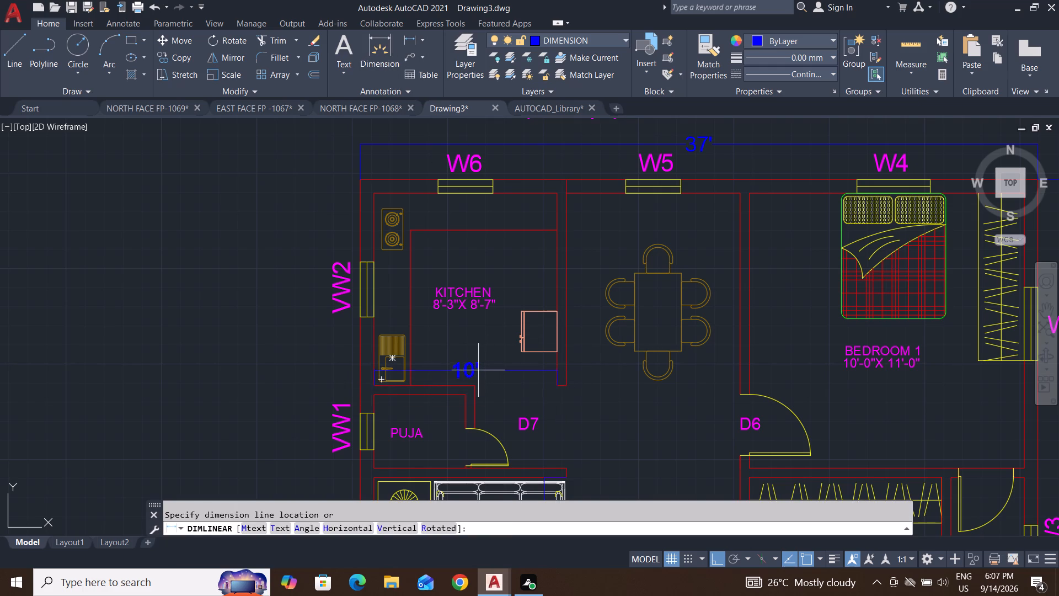
left_click(478, 371)
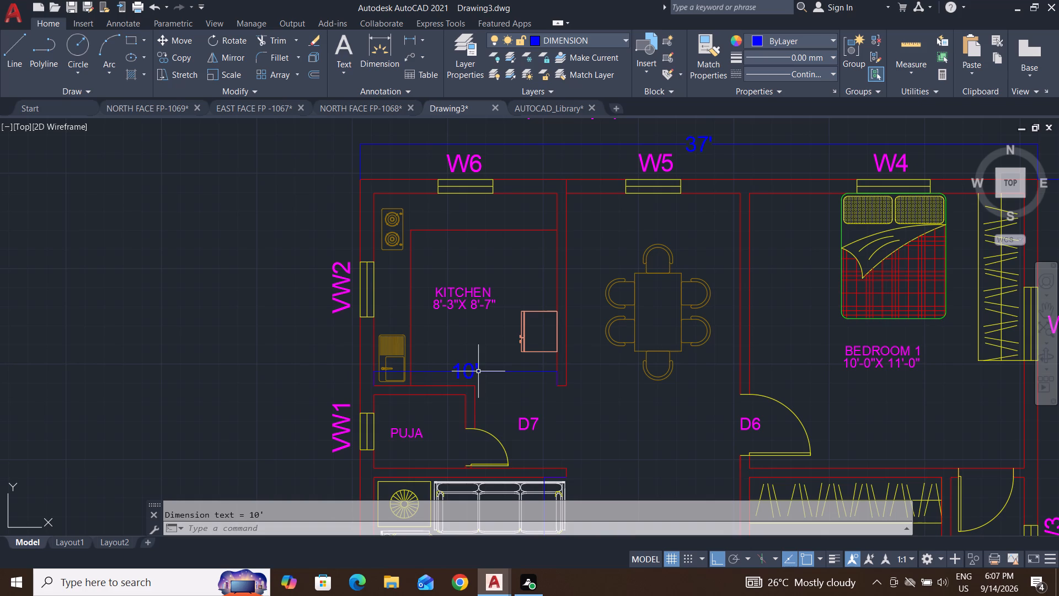
Add a vertical linear dimension from the kitchen's lower wall to its upper inner wall line, placed just left of the KITCHEN label.
left_click(406, 41)
left_click(413, 386)
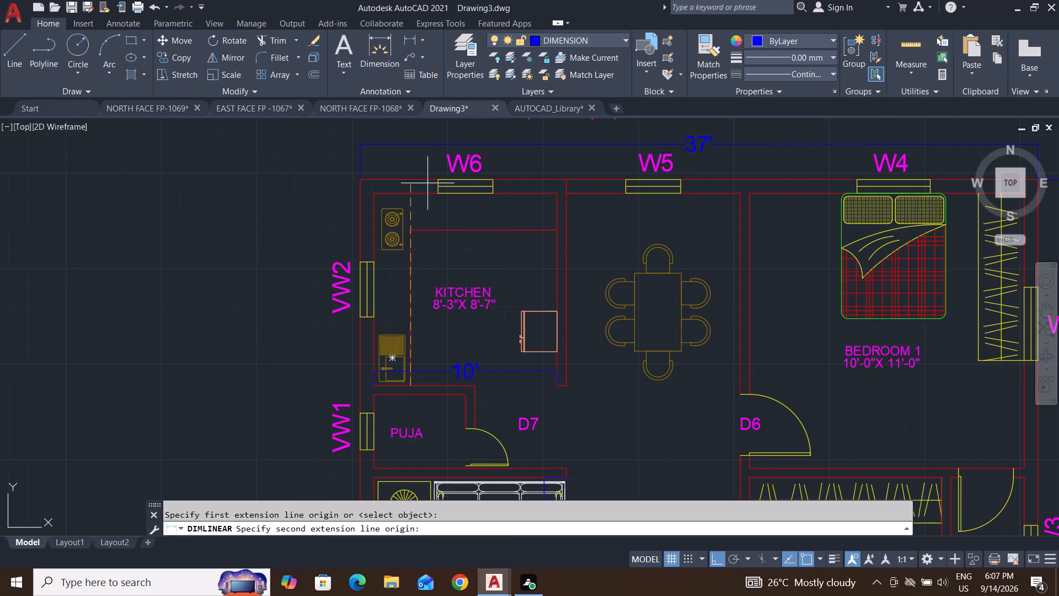
left_click(413, 191)
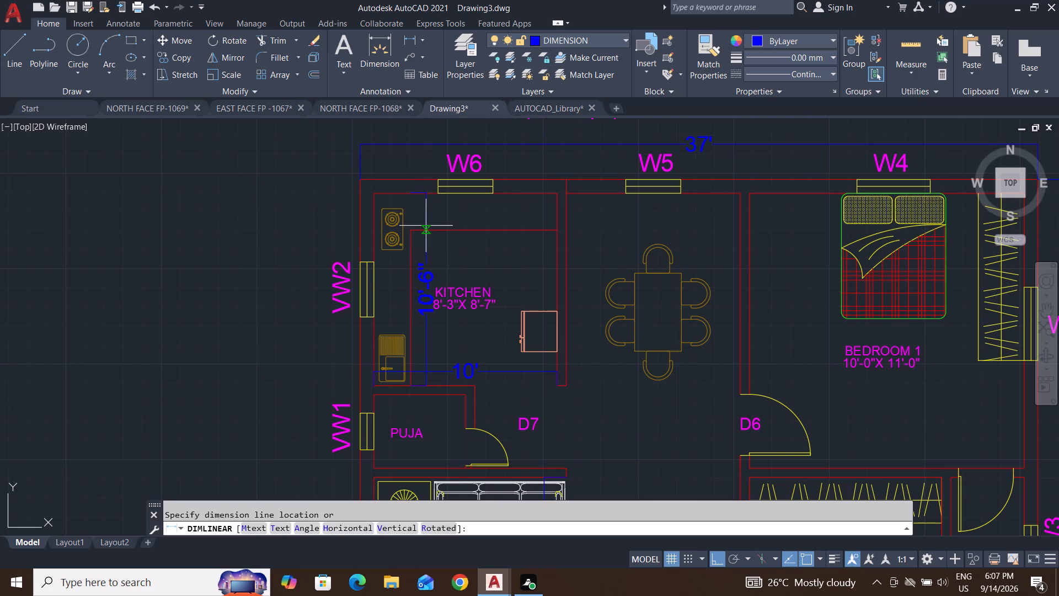
left_click(423, 228)
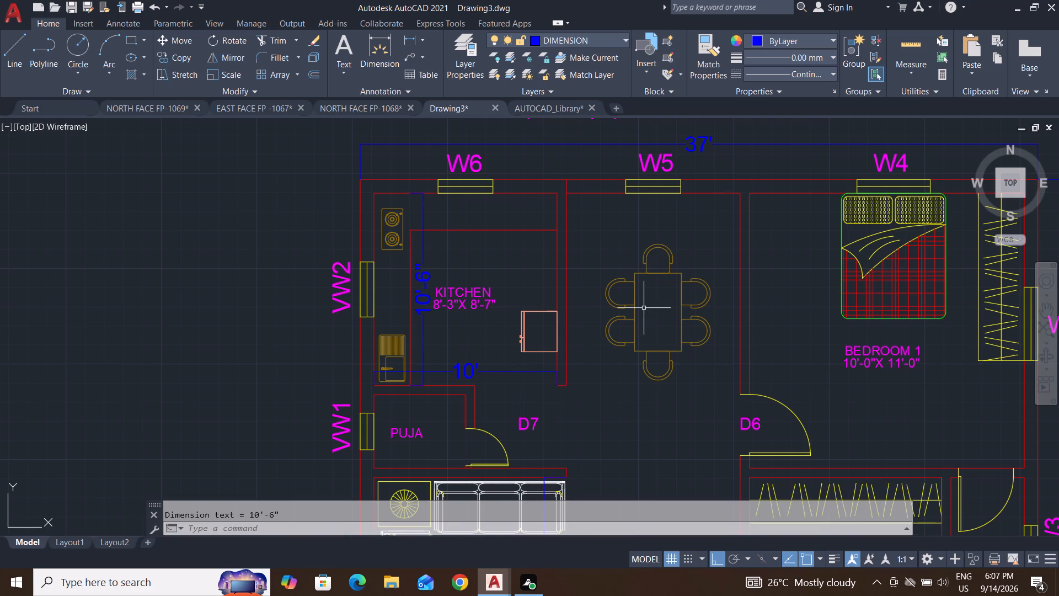
Trim the short wall line crossing the outer wall's thickness at the top of the kitchen–dining partition.
middle_click_drag(645, 288, 541, 257)
key("Escape")
key("Escape")
type("TR")
key("space")
key("space")
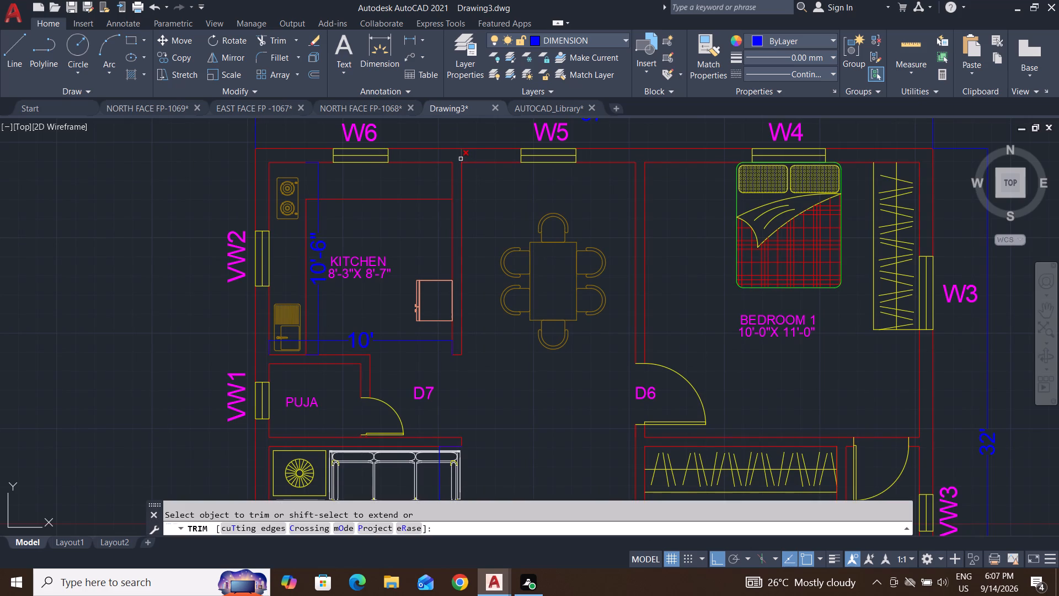
left_click(462, 158)
scroll(480, 449, "down", 2)
middle_click_drag(480, 449, 452, 448)
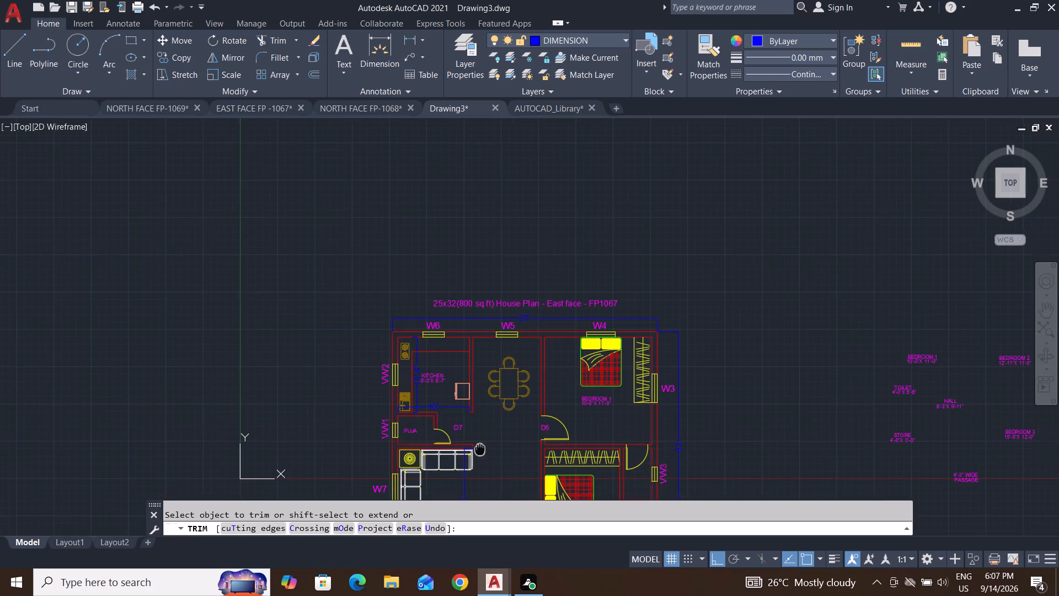
middle_click_drag(452, 448, 337, 414)
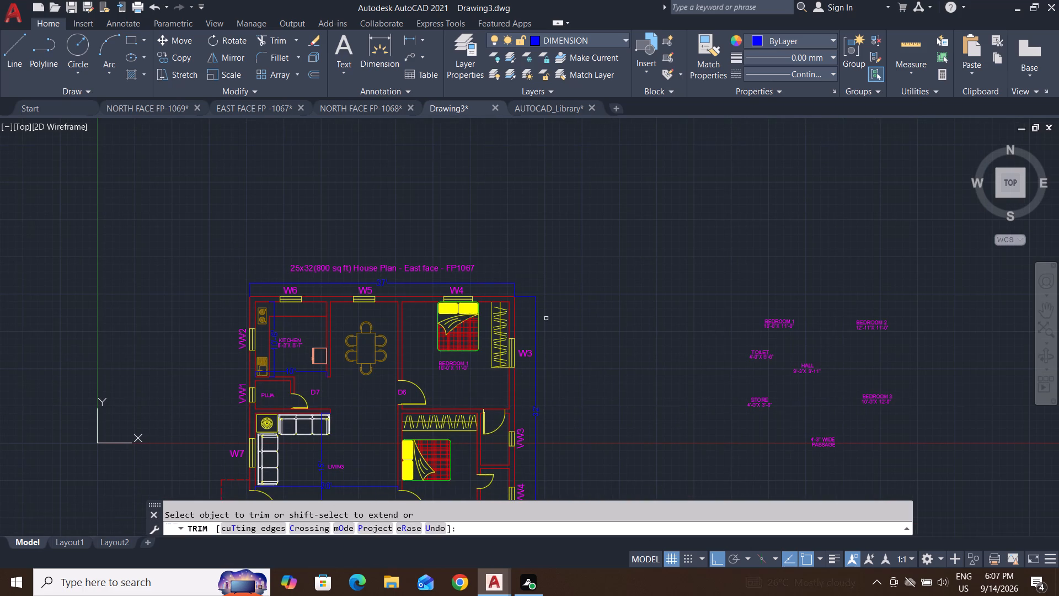
key("Escape")
key("Escape")
key("Escape")
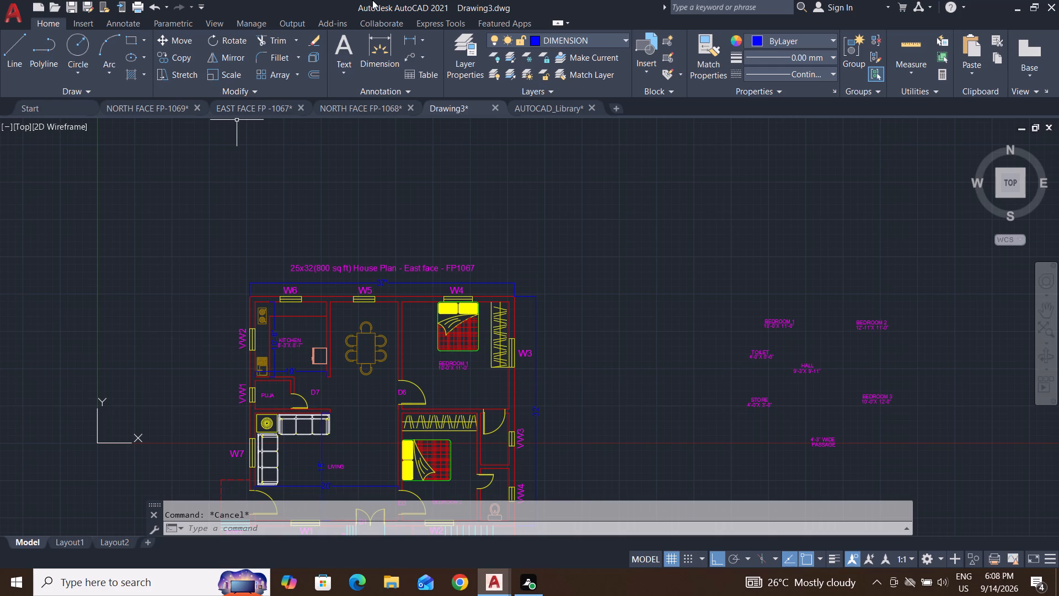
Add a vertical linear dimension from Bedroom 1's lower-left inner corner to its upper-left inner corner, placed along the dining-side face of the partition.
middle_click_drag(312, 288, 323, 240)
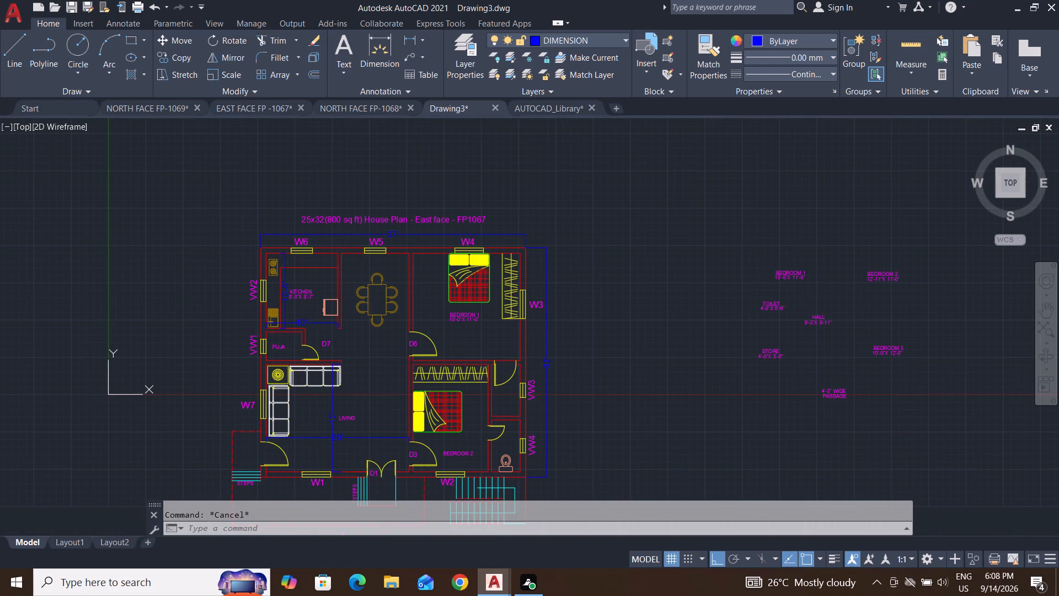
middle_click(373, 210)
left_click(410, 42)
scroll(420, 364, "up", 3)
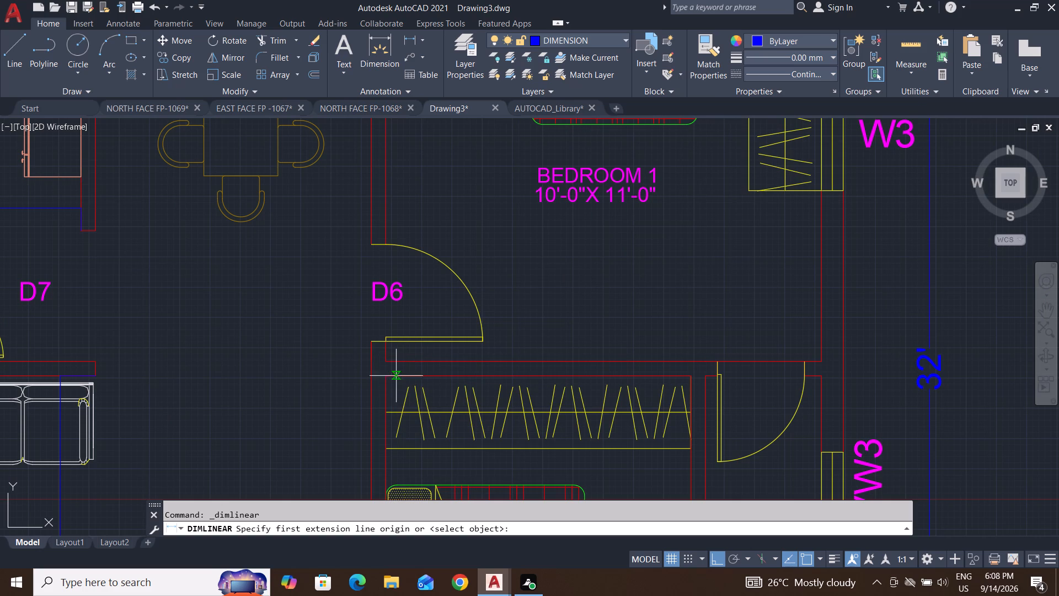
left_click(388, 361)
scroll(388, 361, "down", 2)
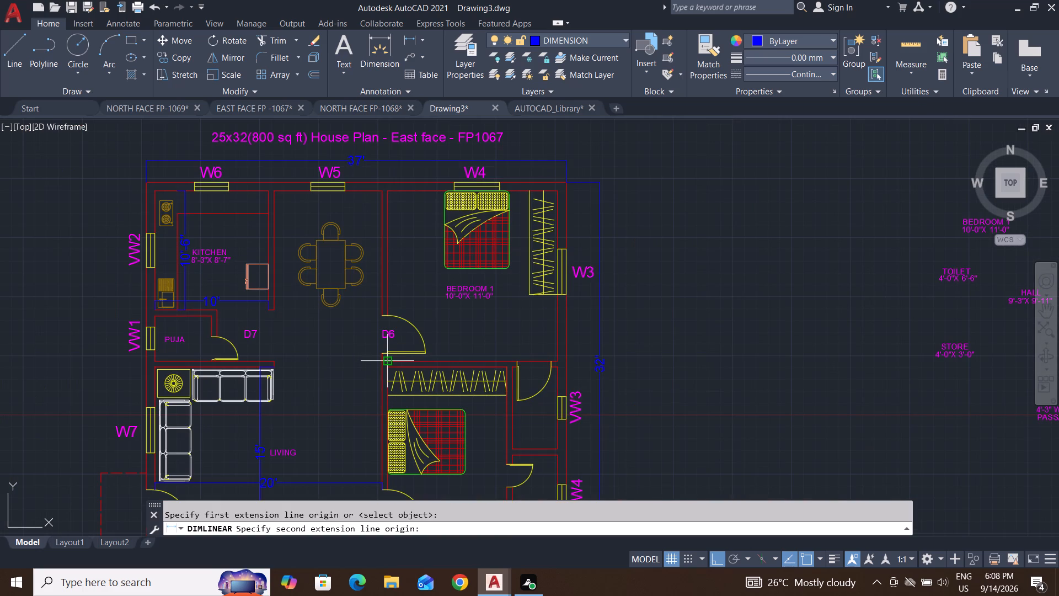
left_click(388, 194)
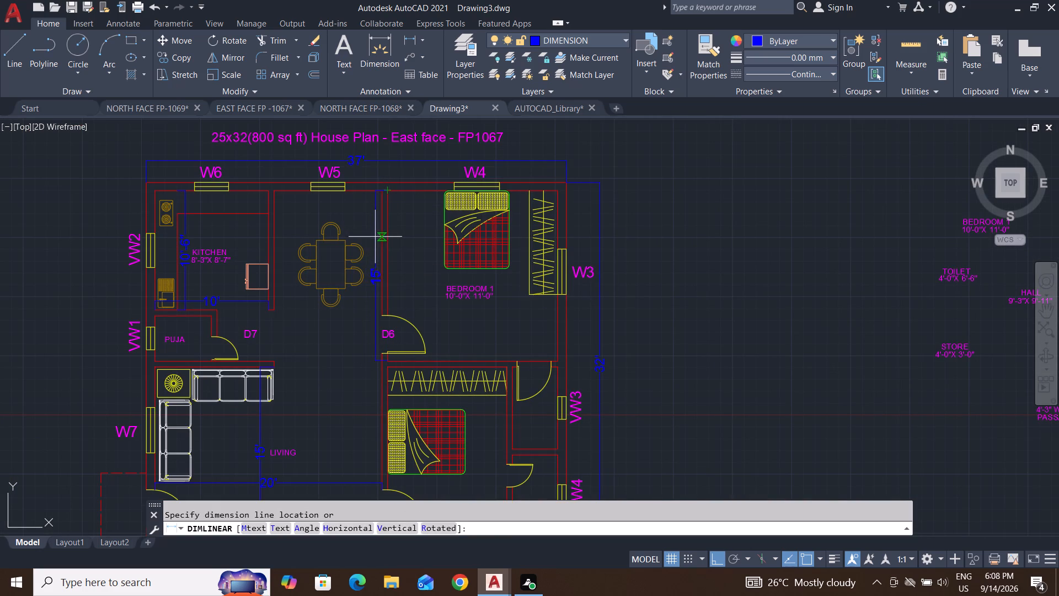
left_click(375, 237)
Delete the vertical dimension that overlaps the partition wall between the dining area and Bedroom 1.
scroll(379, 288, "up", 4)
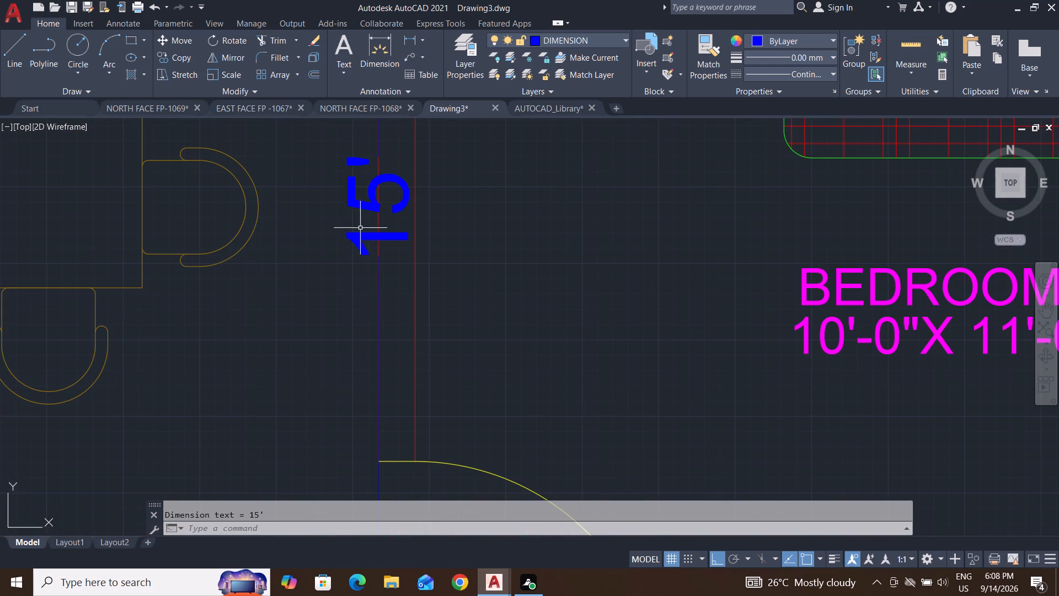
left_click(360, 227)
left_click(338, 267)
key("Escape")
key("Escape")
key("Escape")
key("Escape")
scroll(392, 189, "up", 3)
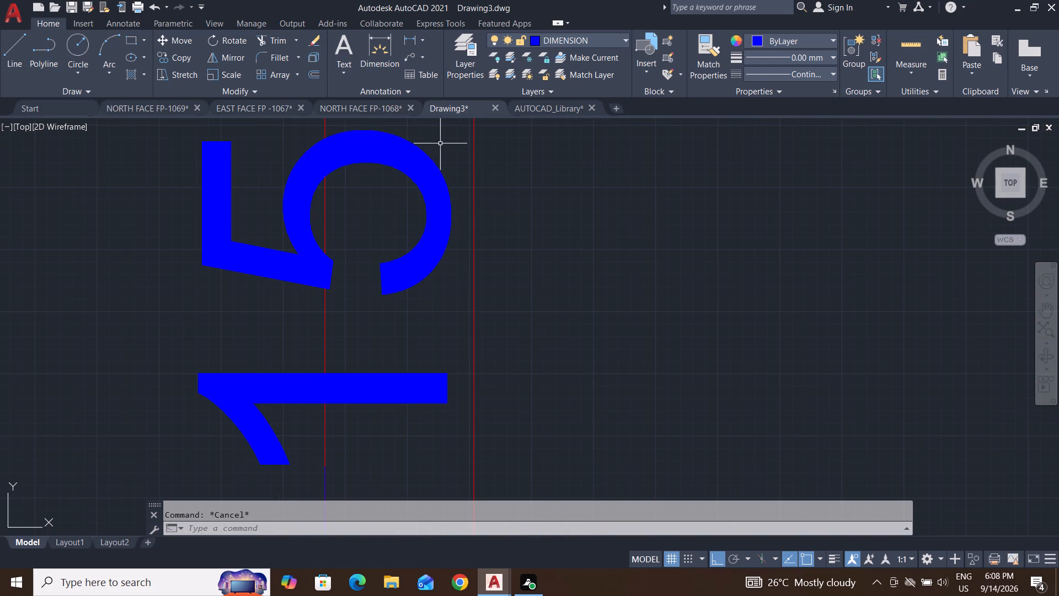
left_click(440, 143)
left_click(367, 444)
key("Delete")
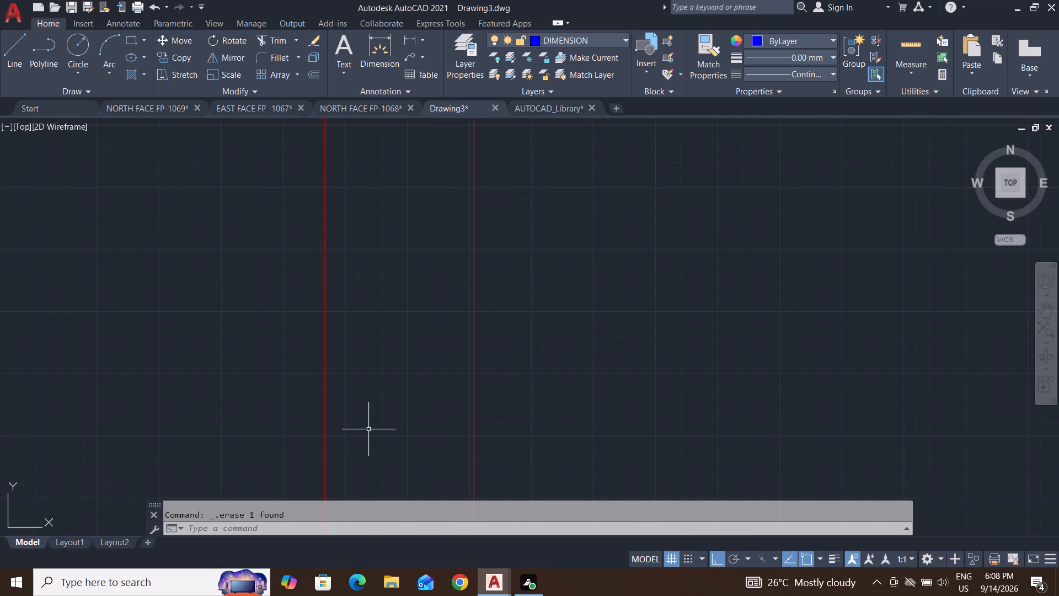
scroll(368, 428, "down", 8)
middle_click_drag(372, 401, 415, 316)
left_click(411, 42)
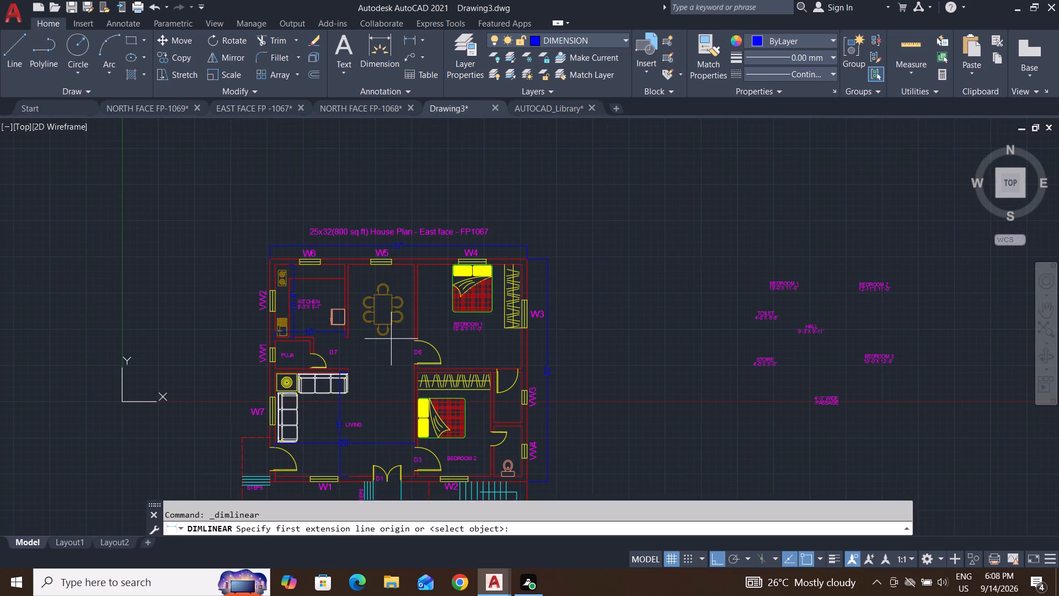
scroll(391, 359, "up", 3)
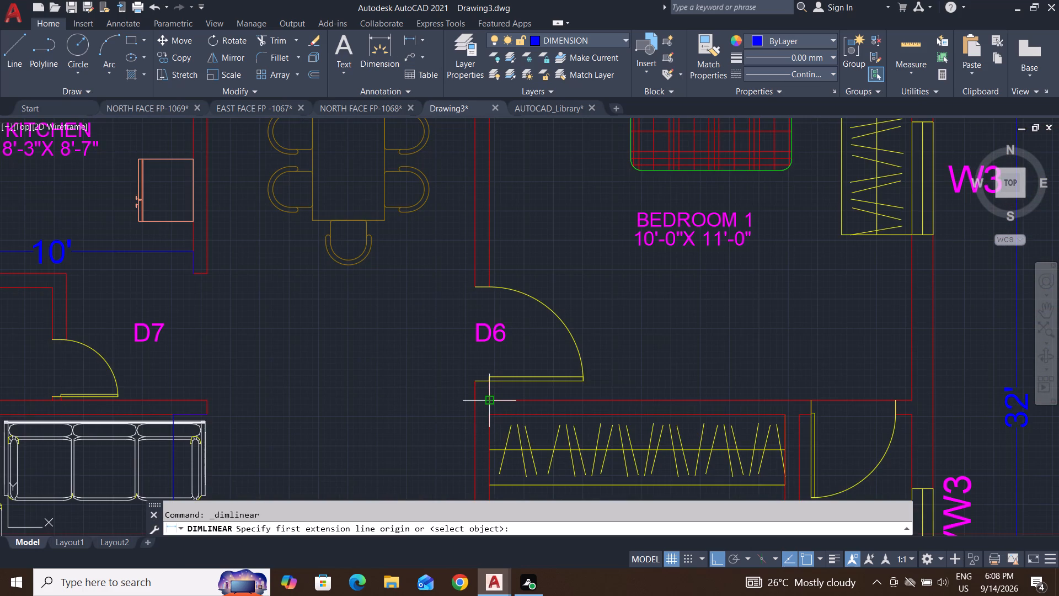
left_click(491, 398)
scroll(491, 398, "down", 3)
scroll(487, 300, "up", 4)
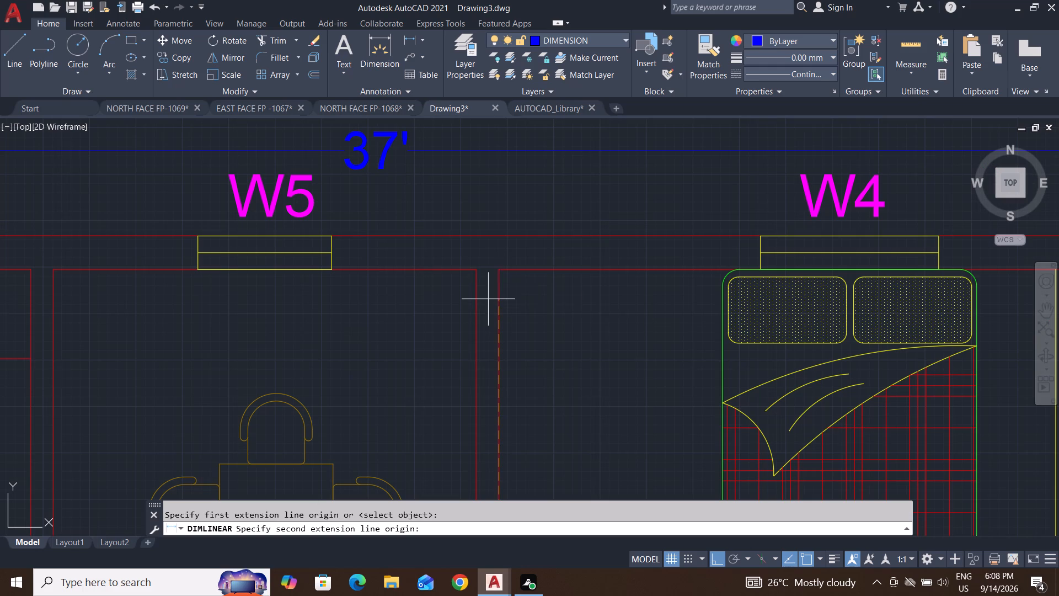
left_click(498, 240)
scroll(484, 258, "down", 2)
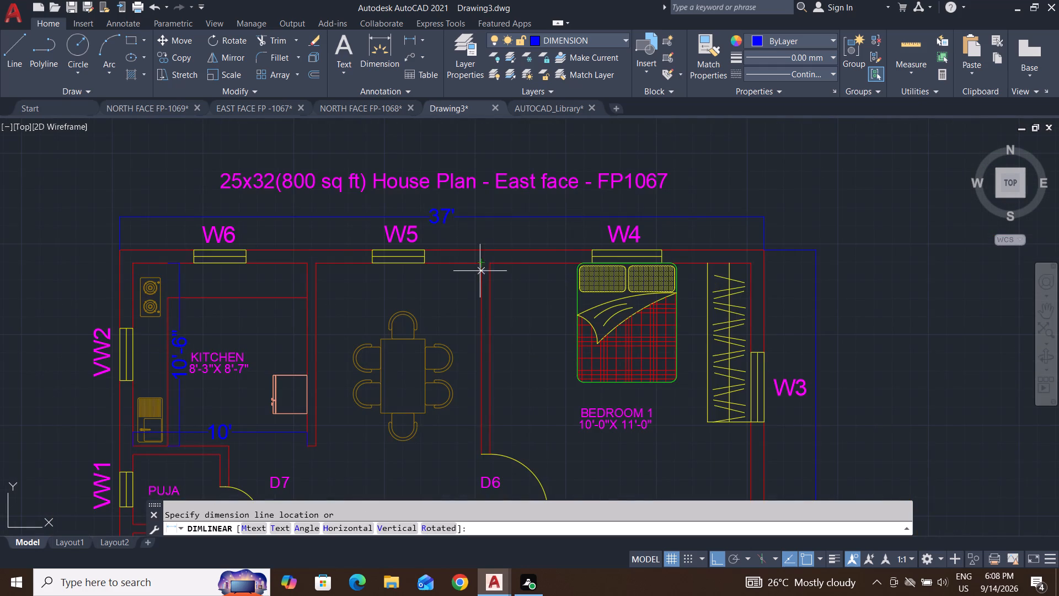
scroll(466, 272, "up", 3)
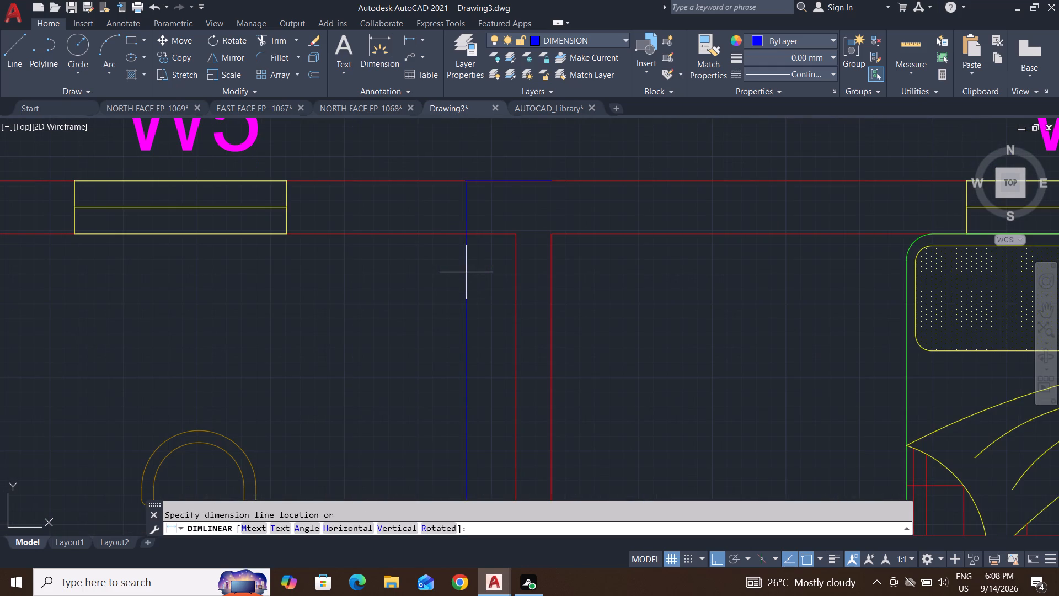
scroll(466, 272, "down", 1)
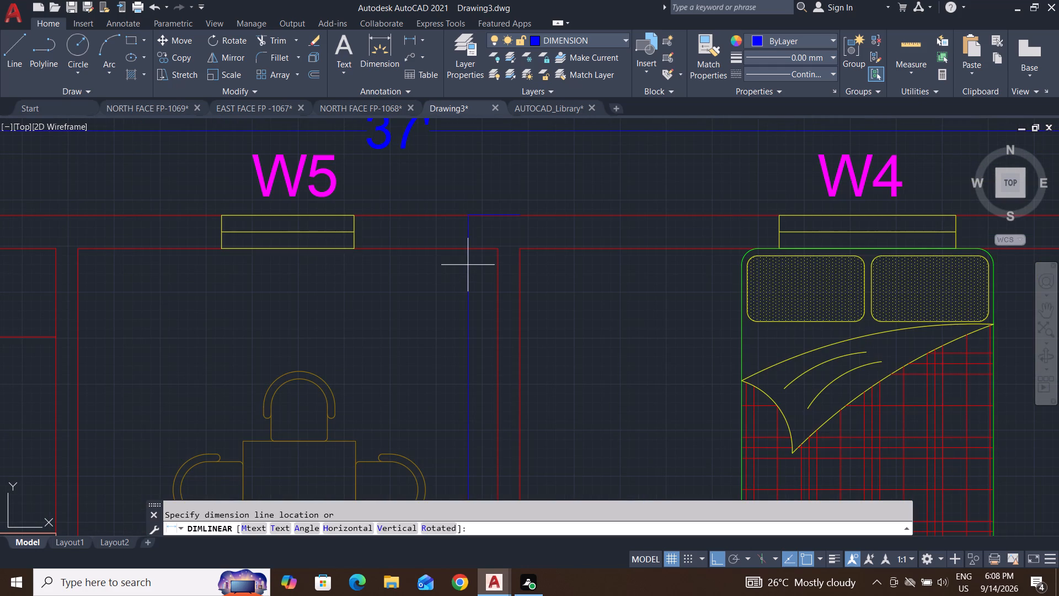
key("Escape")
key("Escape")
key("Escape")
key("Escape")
Add a vertical linear dimension from the dining area's upper inner wall corner to Bedroom 1's lower wall line, placed between the dining table and partition.
left_click(411, 41)
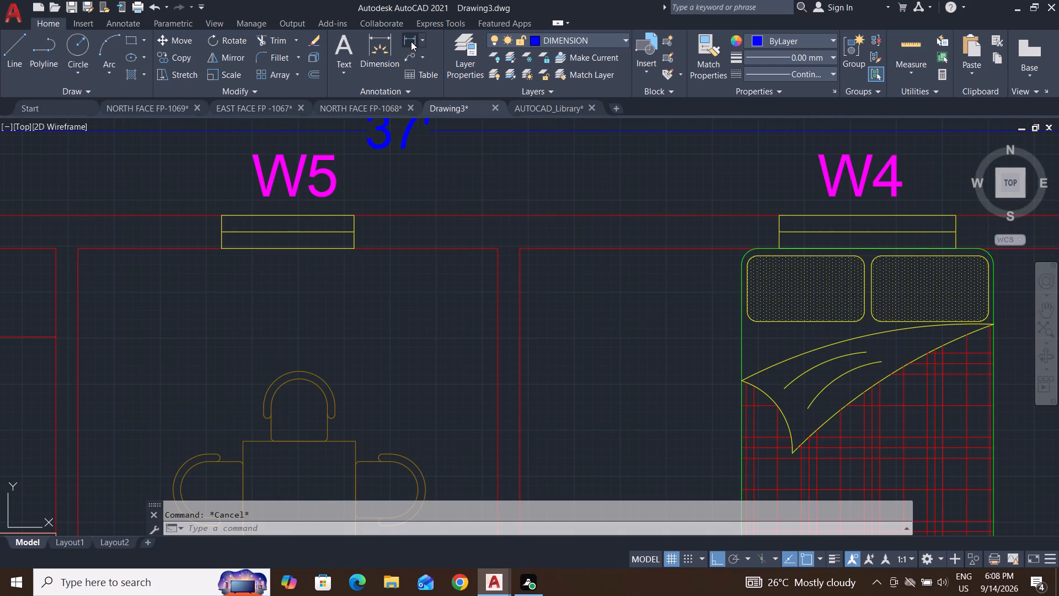
left_click(497, 249)
scroll(497, 249, "down", 5)
scroll(499, 295, "up", 4)
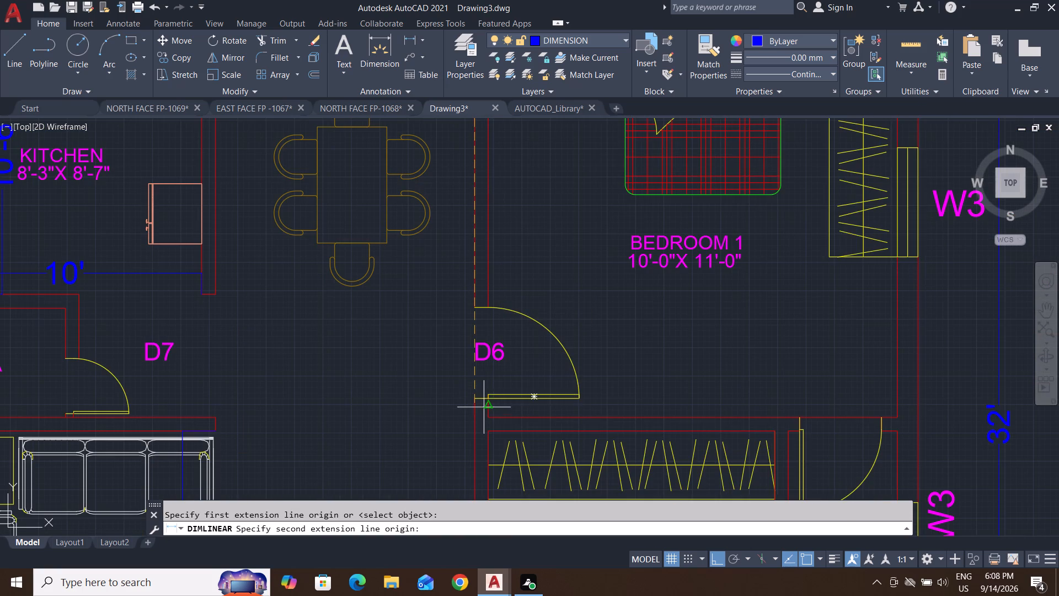
left_click(490, 413)
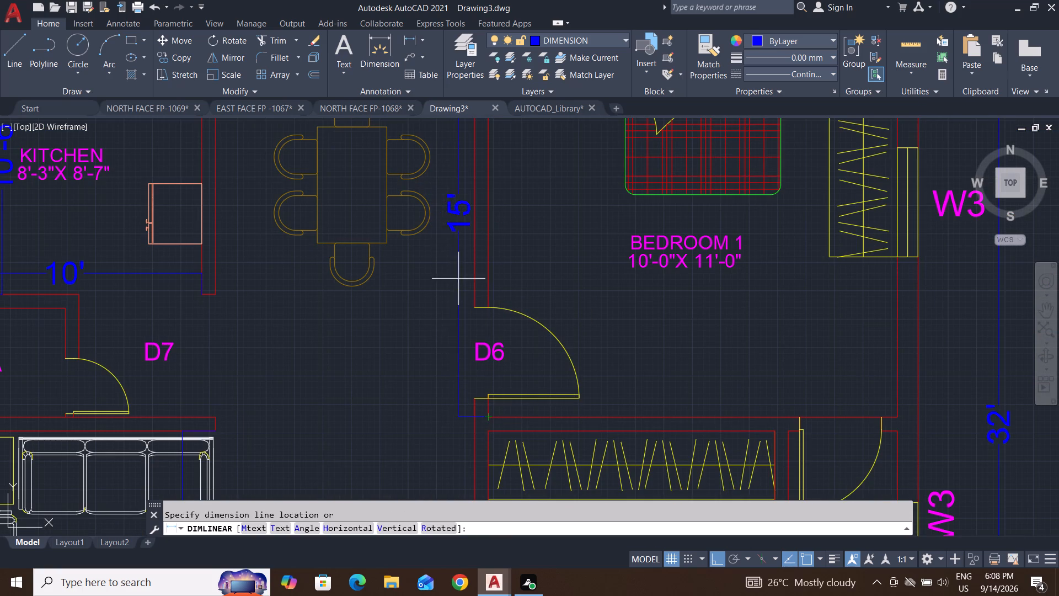
left_click(447, 221)
scroll(408, 382, "down", 2)
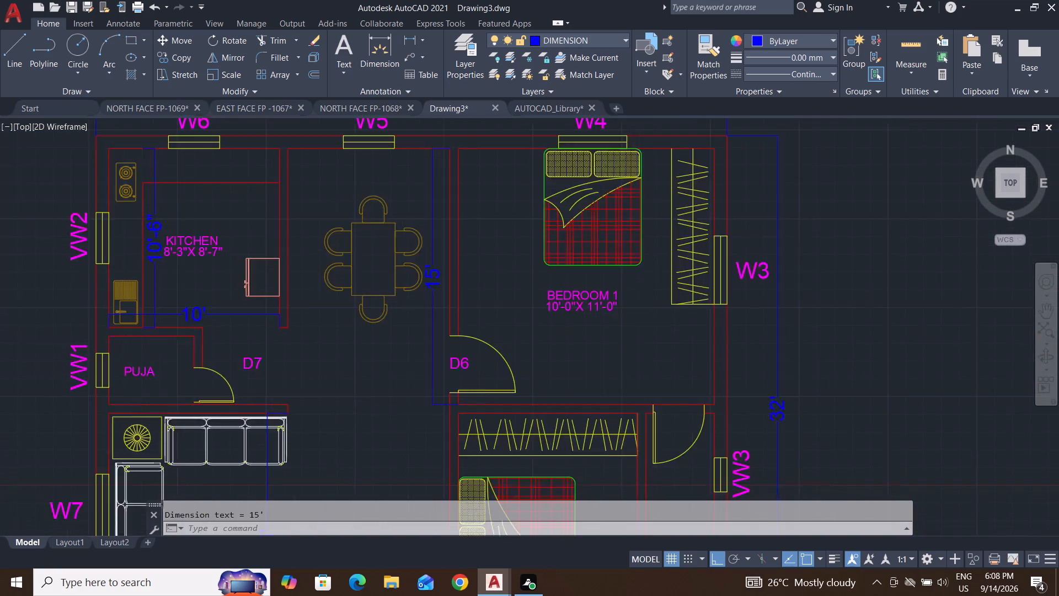
Add a vertical linear dimension across Bedroom 1 from its lower wall line to the upper inner wall, placed just beside the bed.
scroll(408, 382, "down", 1)
scroll(408, 382, "up", 2)
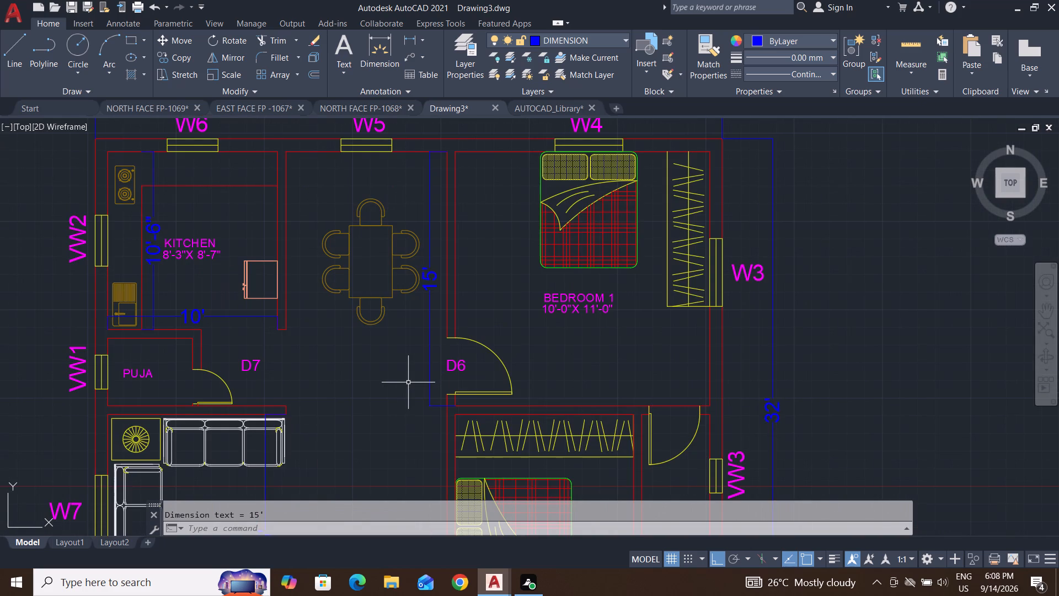
left_click(406, 40)
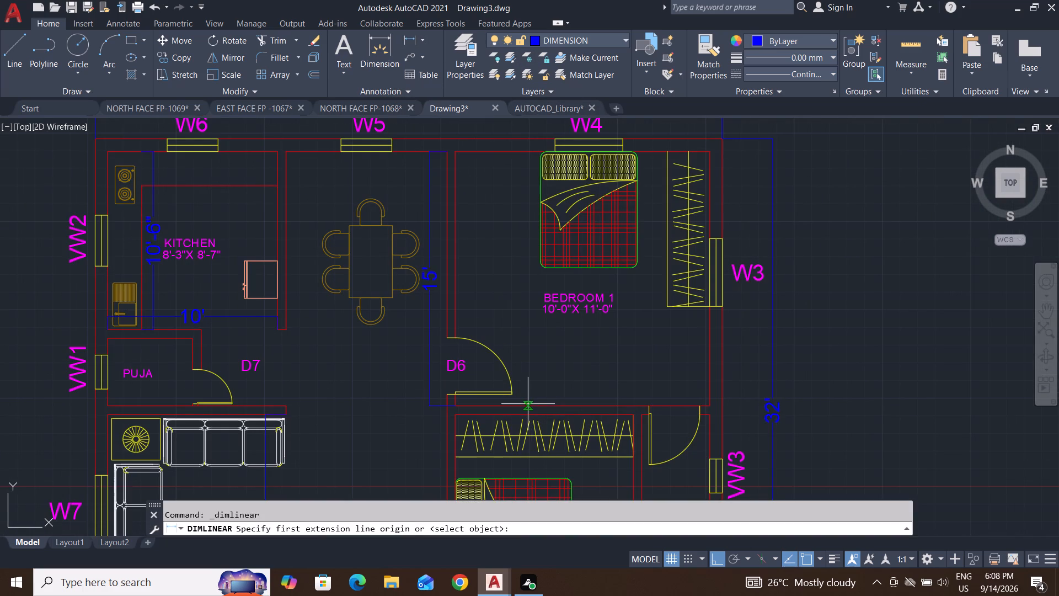
left_click(528, 405)
middle_click_drag(512, 275, 526, 421)
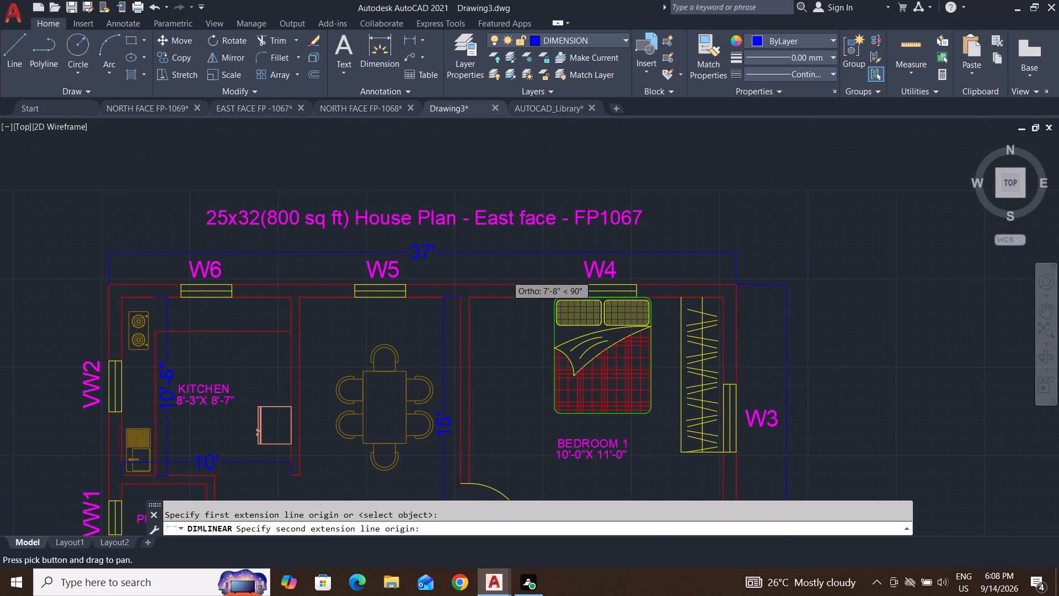
left_click(543, 299)
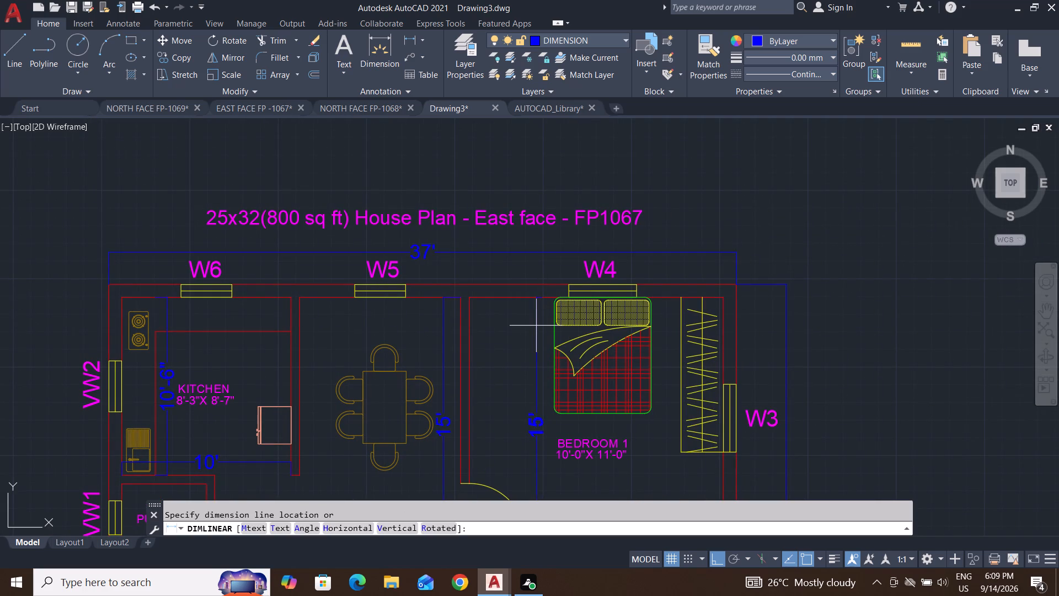
left_click(535, 326)
Add a horizontal linear dimension across Bedroom 1 from the wall end at door D6 to the opposite inner wall, placed below the room label.
middle_click_drag(542, 386, 506, 342)
middle_click_drag(503, 356, 467, 319)
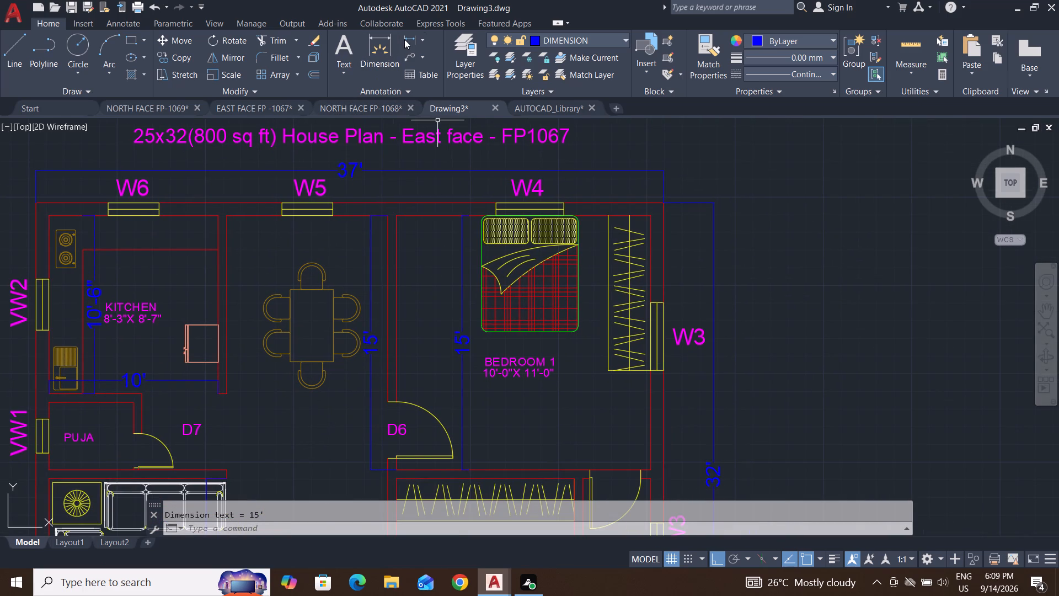
left_click(412, 38)
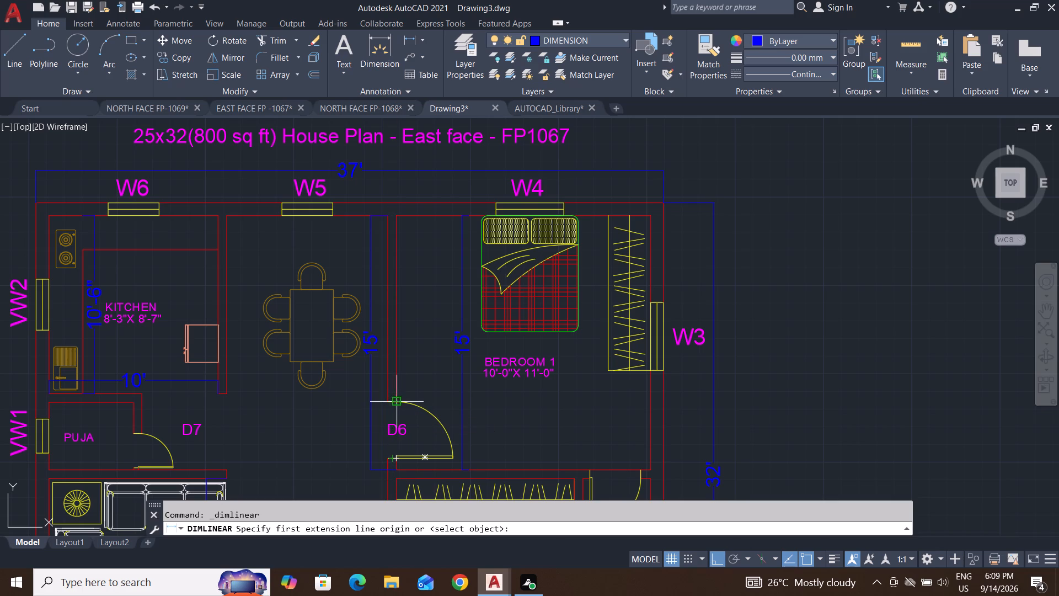
left_click(397, 401)
left_click(651, 404)
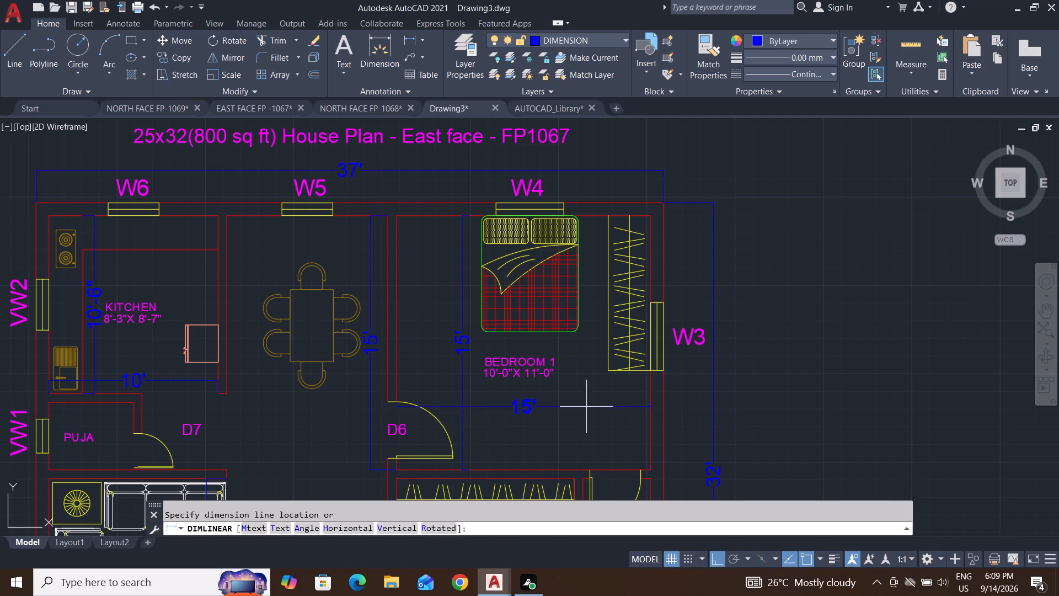
left_click(584, 401)
Add a horizontal linear dimension across Bedroom 2 along the wardrobe's front edge, placed between the wardrobe and the bed.
scroll(589, 422, "down", 3)
middle_click_drag(589, 422, 589, 361)
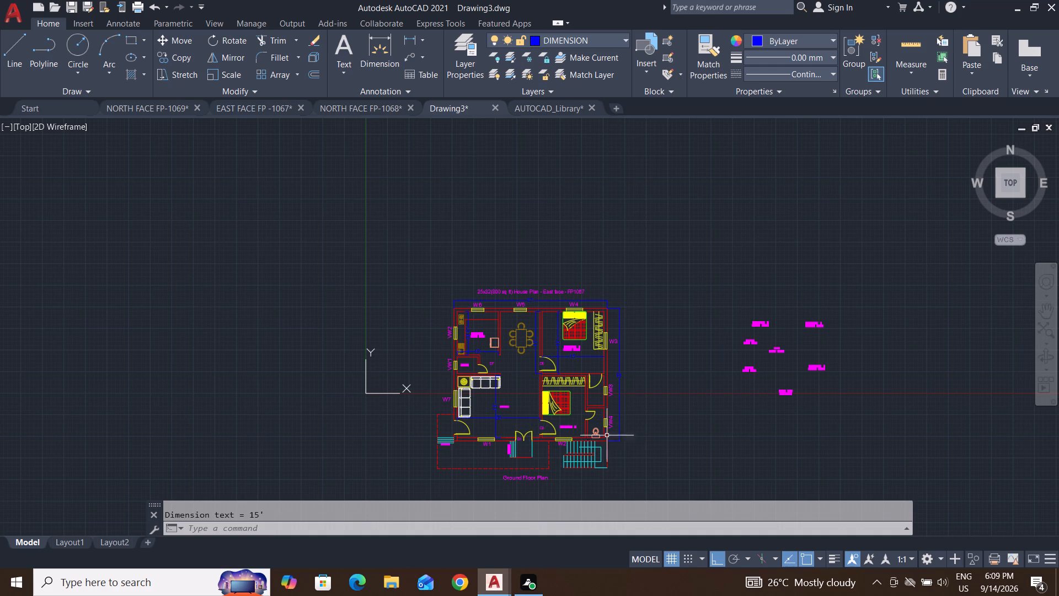
middle_click_drag(599, 406, 584, 360)
scroll(584, 360, "up", 2)
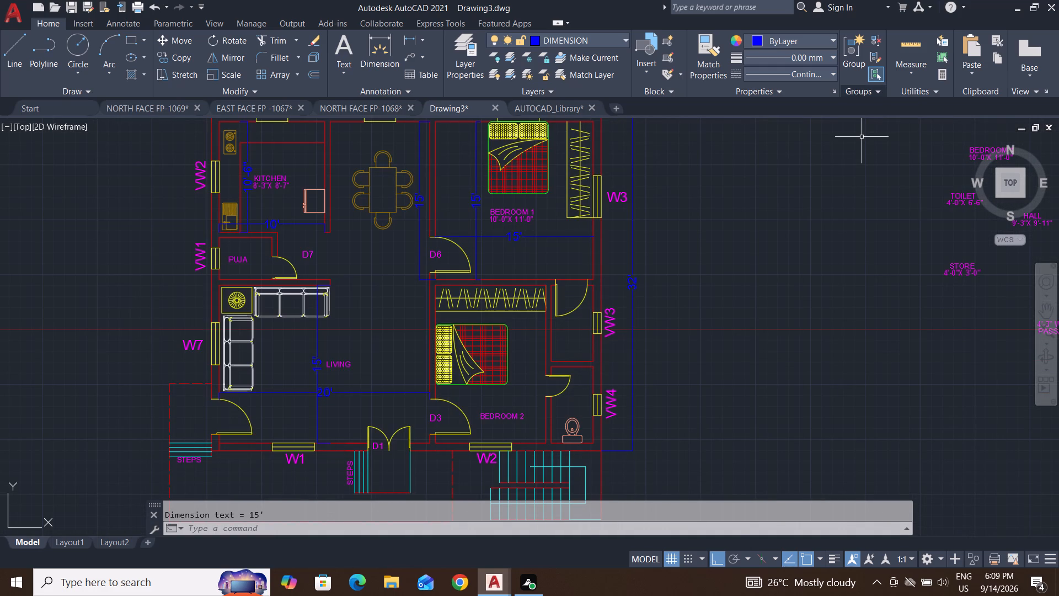
left_click(408, 39)
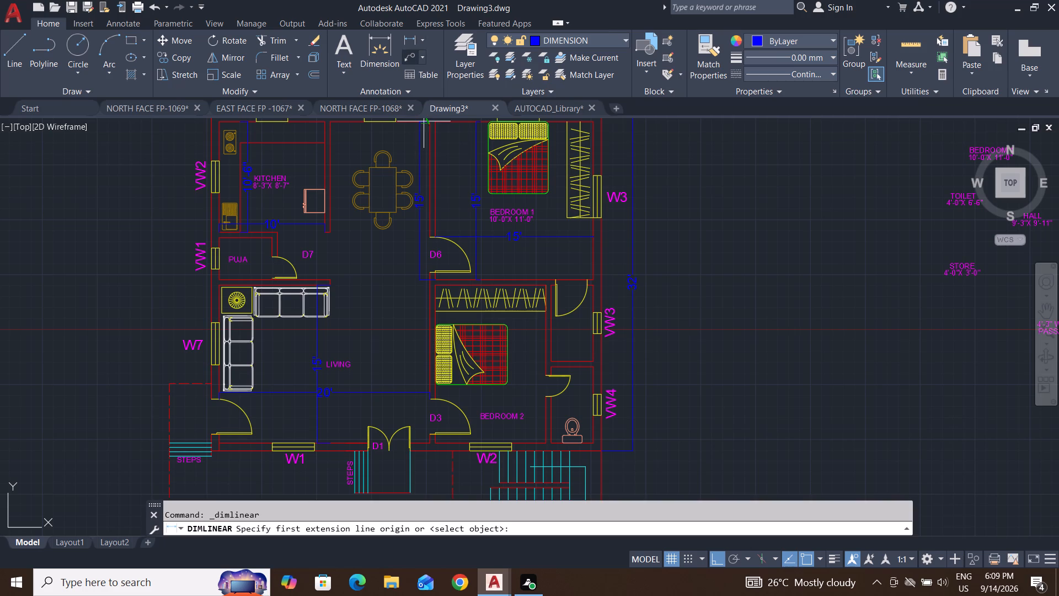
middle_click_drag(589, 401, 627, 337)
scroll(595, 271, "up", 2)
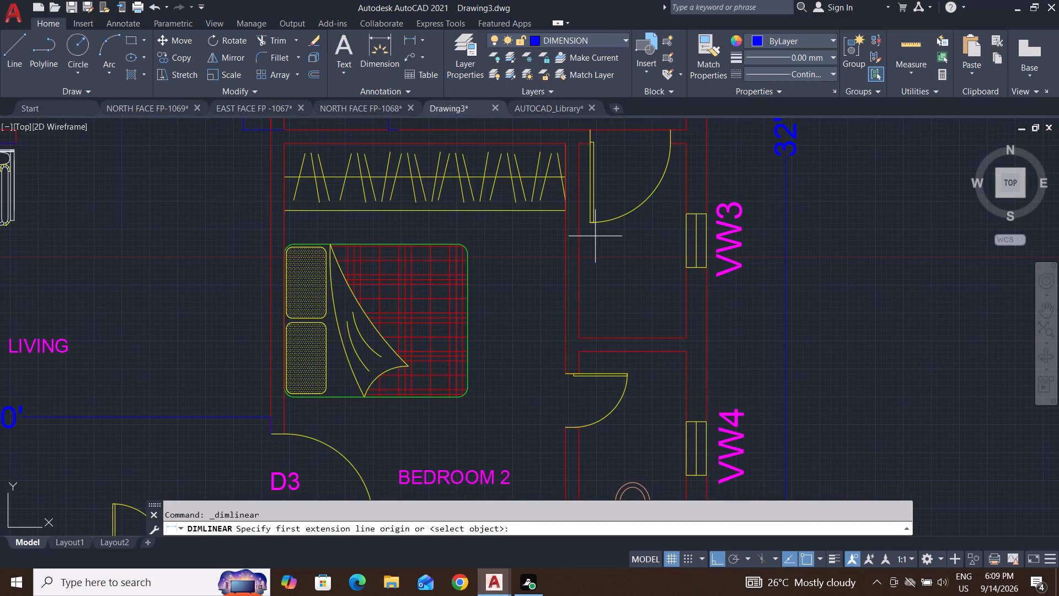
left_click(567, 212)
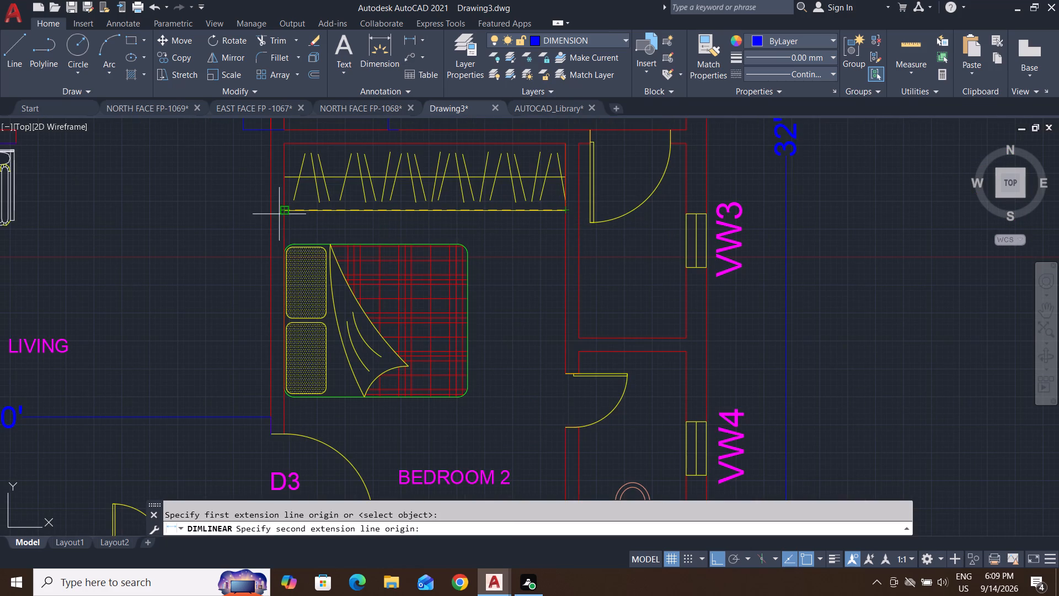
left_click(285, 211)
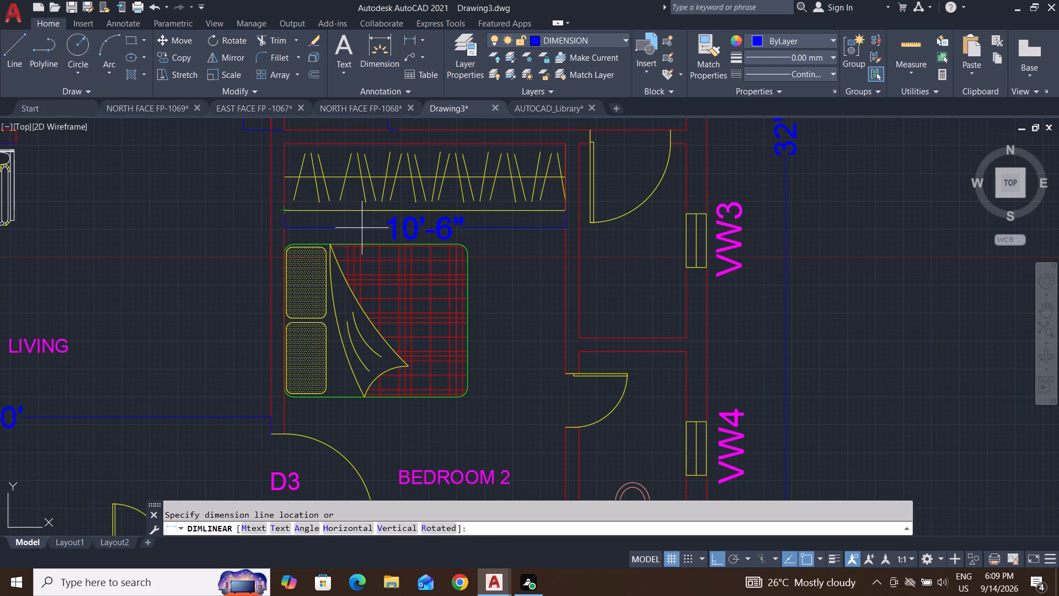
scroll(362, 228, "up", 2)
left_click(362, 228)
Add a vertical linear dimension from Bedroom 2's lower-right inner corner to its upper-right inner corner, placed between the bed and the toilet-side wall.
scroll(362, 228, "down", 3)
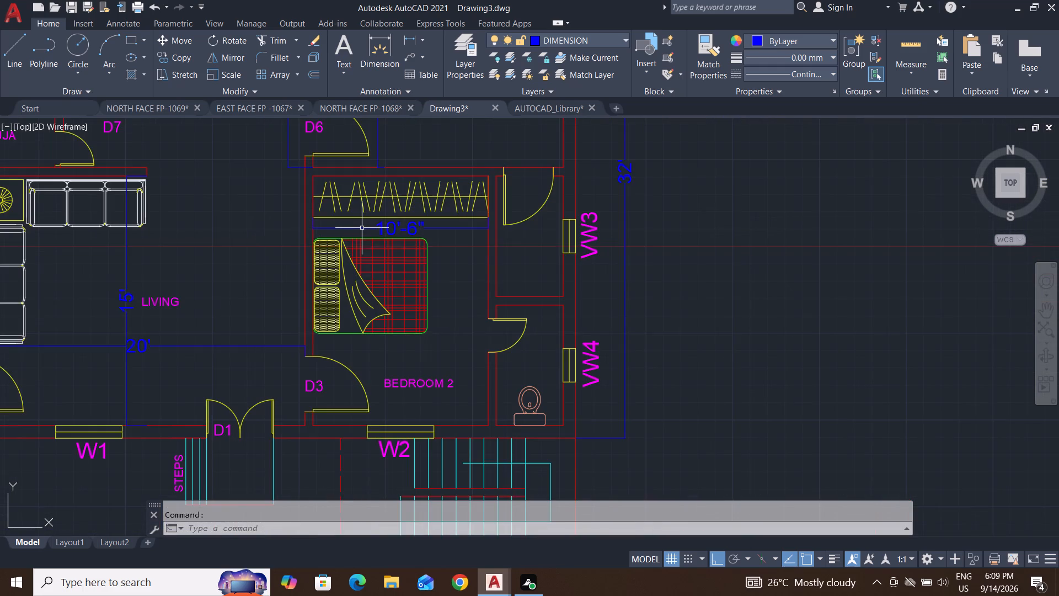
middle_click_drag(362, 228, 418, 140)
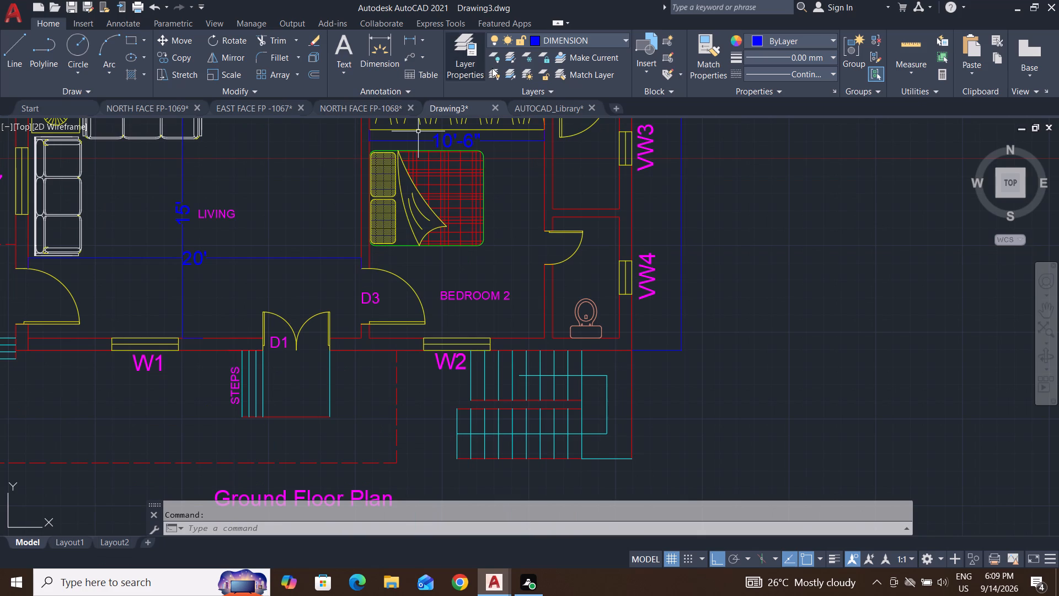
left_click(409, 33)
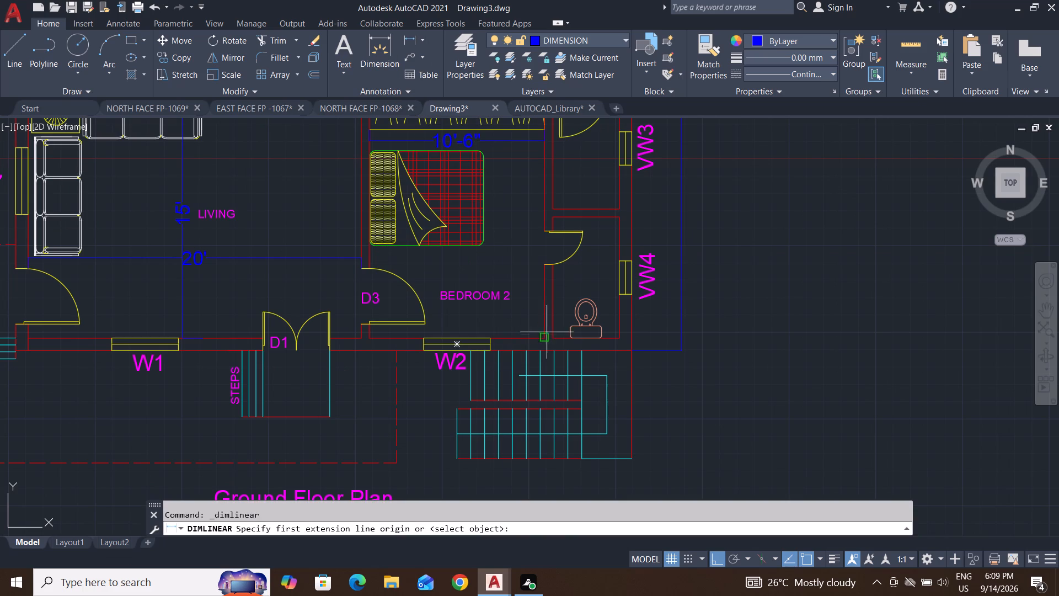
left_click(544, 337)
scroll(544, 337, "down", 2)
scroll(545, 250, "up", 4)
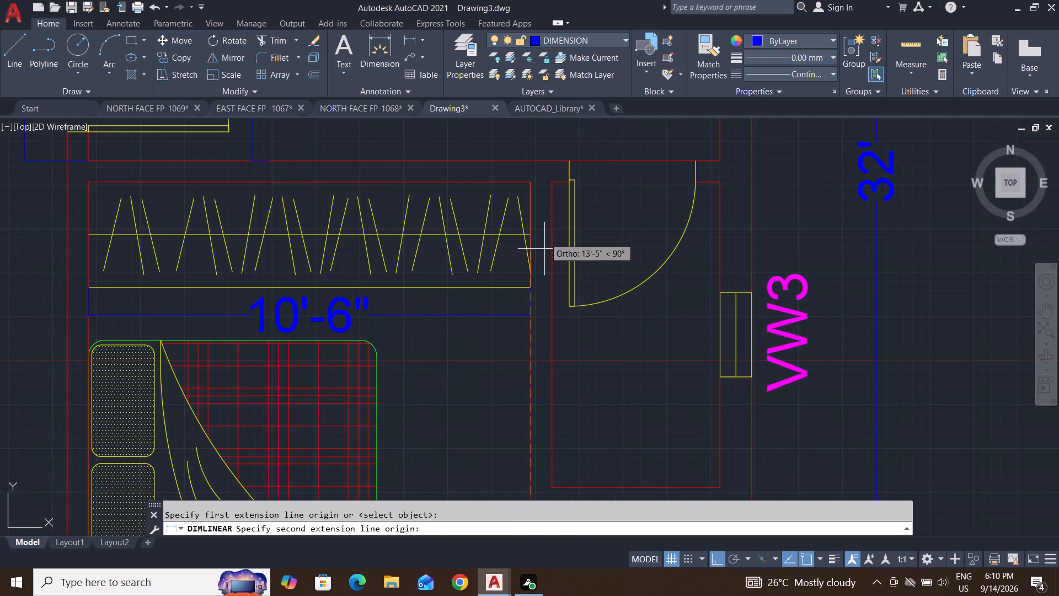
left_click(529, 184)
scroll(484, 277, "down", 2)
middle_click_drag(484, 277, 494, 222)
left_click(491, 290)
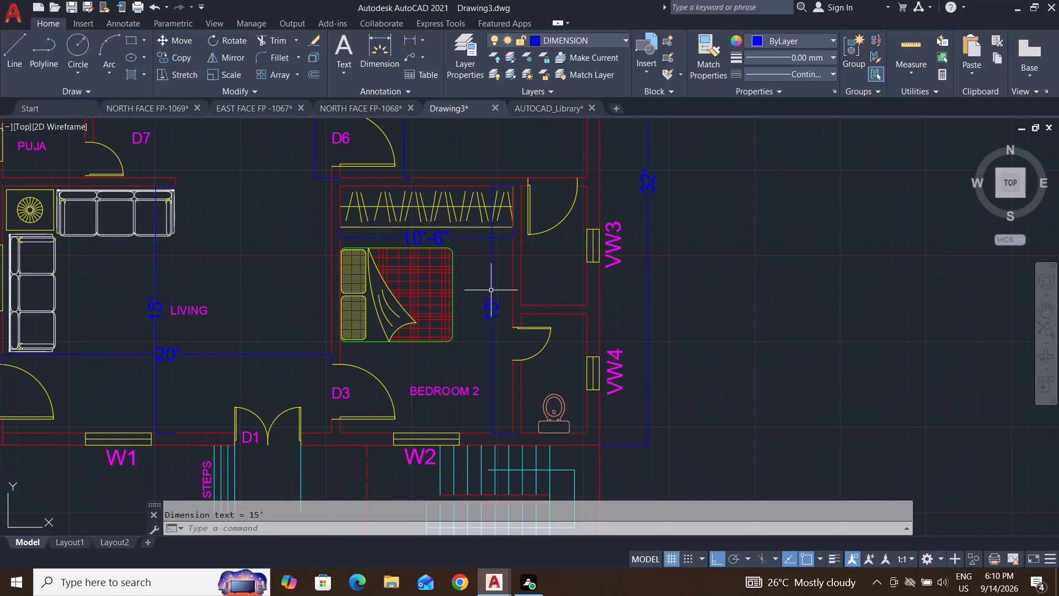
key("Escape")
key("Escape")
key("Escape")
Add a horizontal linear dimension across the small room at window VW3, between its lower inner corners, placed just above its lower wall.
left_click(409, 39)
scroll(541, 307, "up", 3)
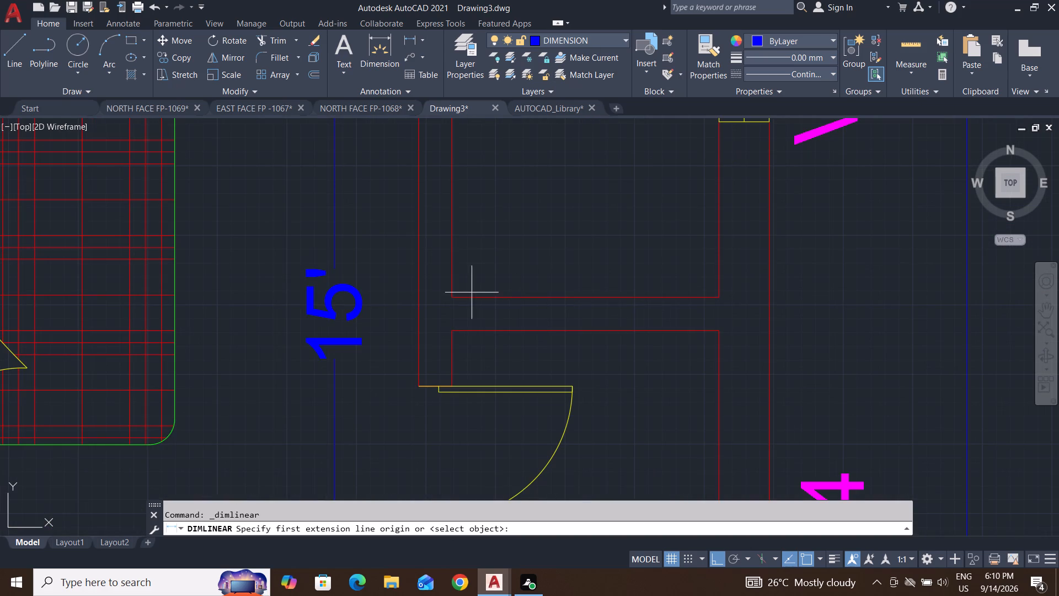
left_click(454, 297)
left_click(720, 300)
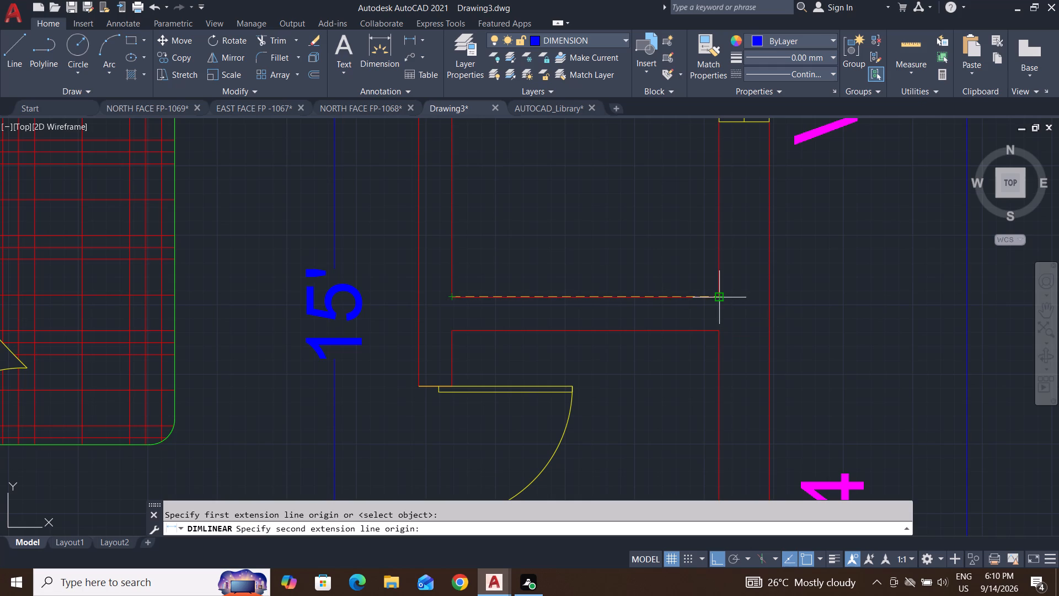
left_click(665, 222)
Add a vertical linear dimension from the toilet's lower-right inner corner to its upper-right inner corner, placed inside the room near window VW4.
scroll(605, 329, "down", 3)
middle_click_drag(605, 329, 595, 291)
middle_click_drag(595, 389, 571, 329)
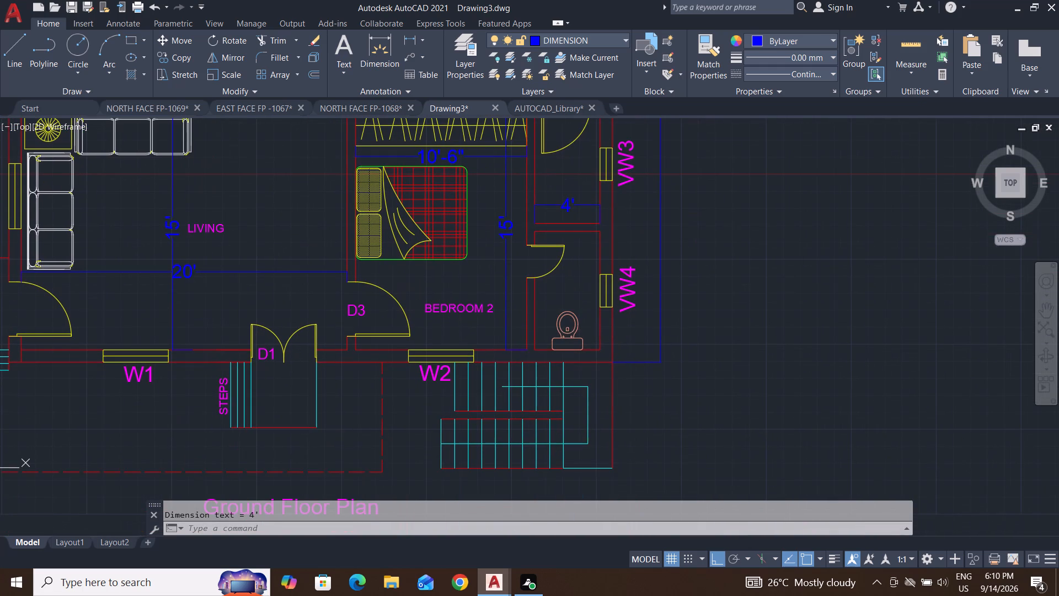
left_click(407, 40)
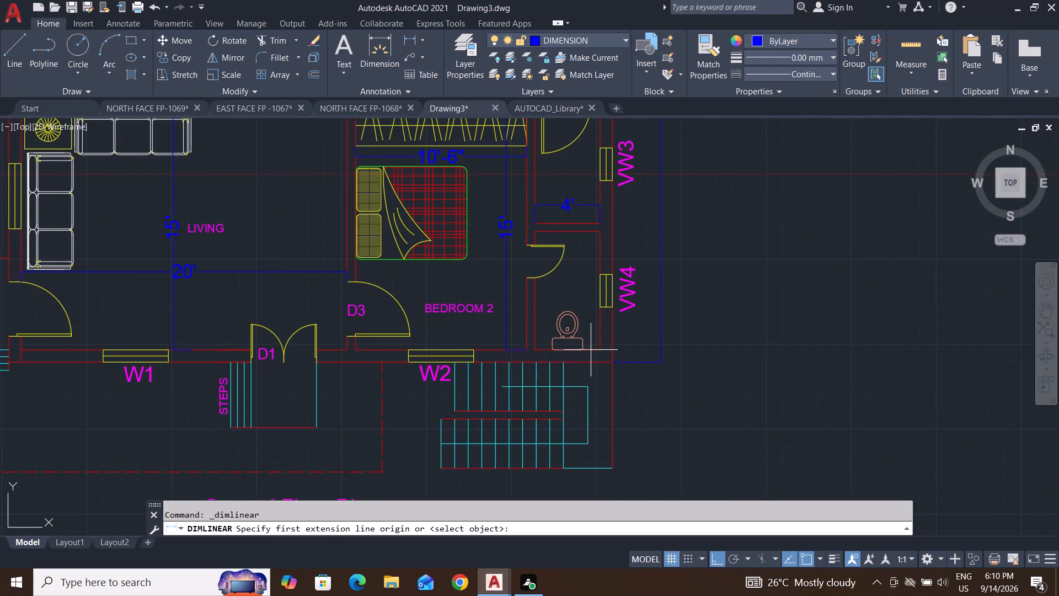
left_click(601, 349)
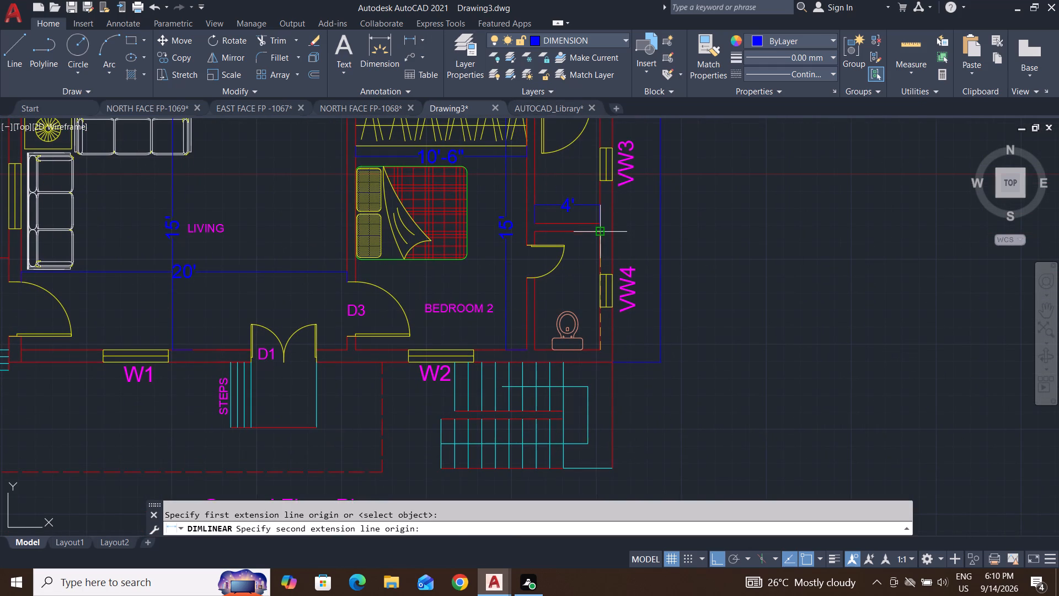
left_click(598, 232)
left_click(585, 242)
Copy the TOILET 4'-0"X 6'-6" label from the spare room labels to the empty area just outside window VW4, with Ortho off.
scroll(656, 380, "down", 1)
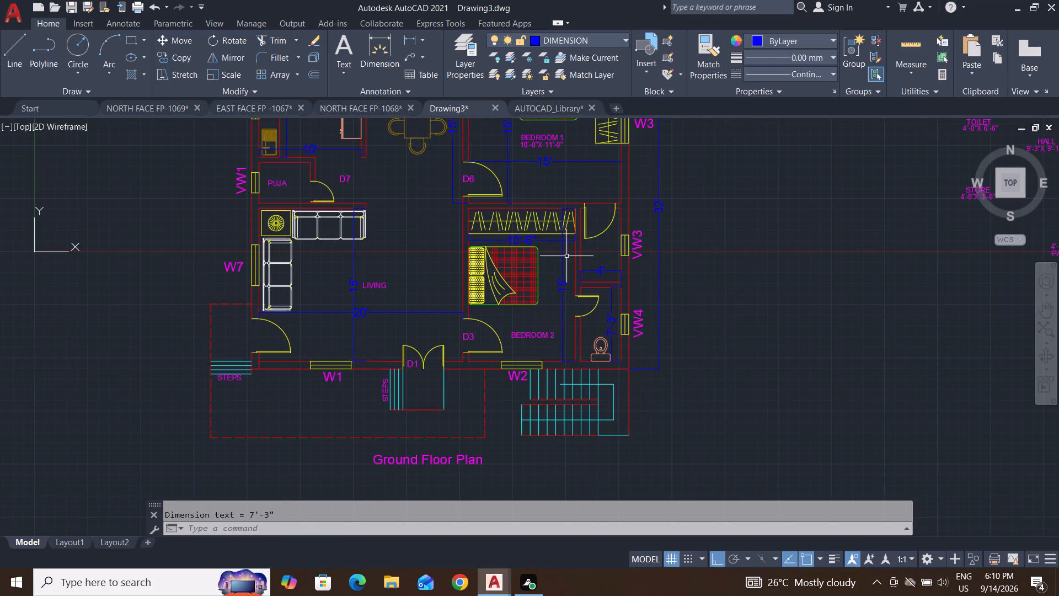
scroll(446, 333, "down", 1)
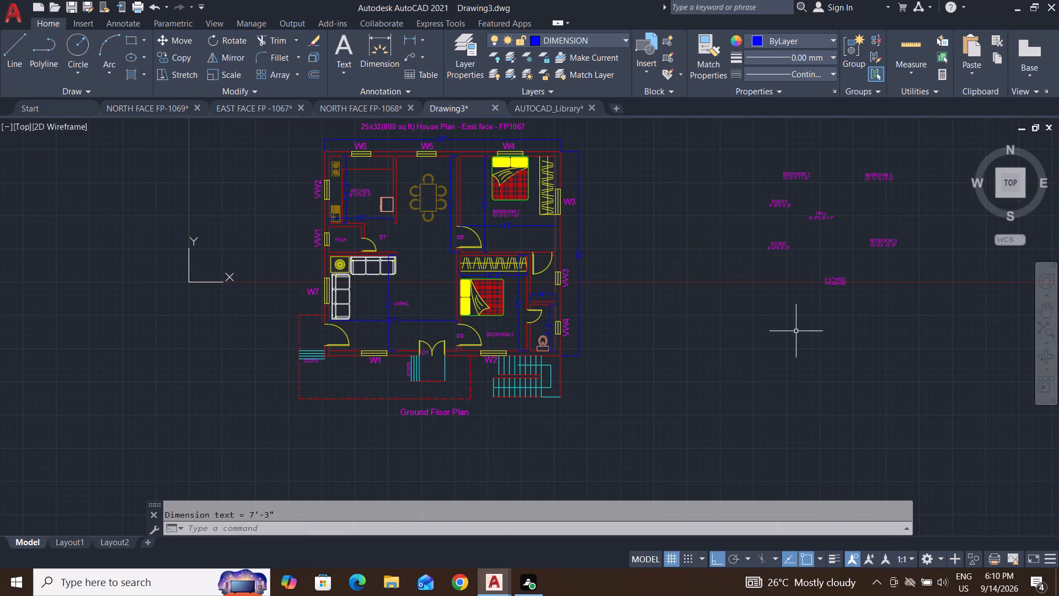
scroll(923, 242, "up", 2)
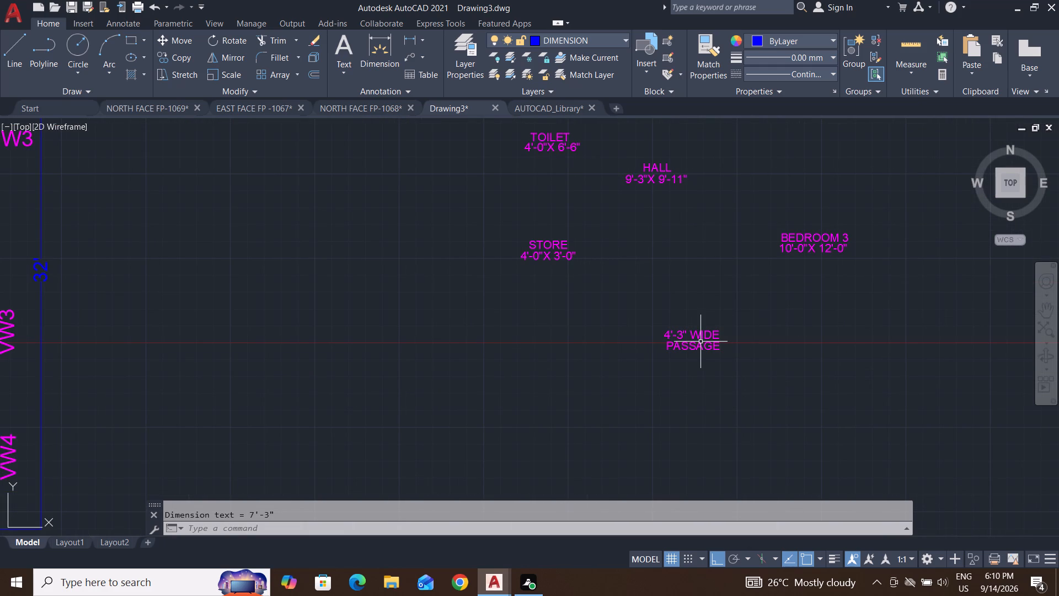
middle_click_drag(700, 342, 703, 358)
key("Escape")
key("Escape")
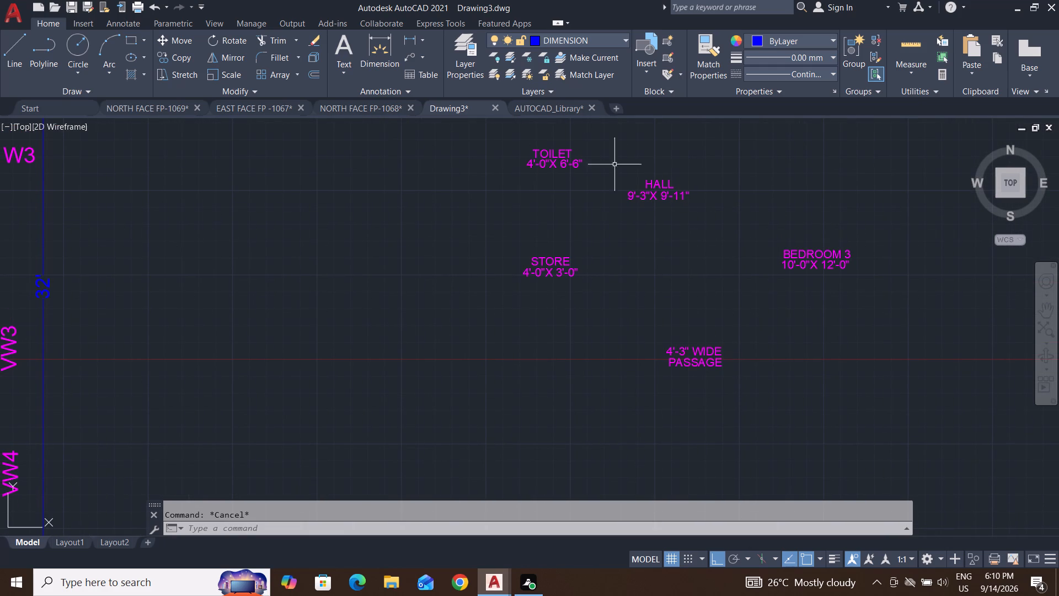
key("Escape")
left_click_drag(597, 126, 589, 137)
left_click(495, 203)
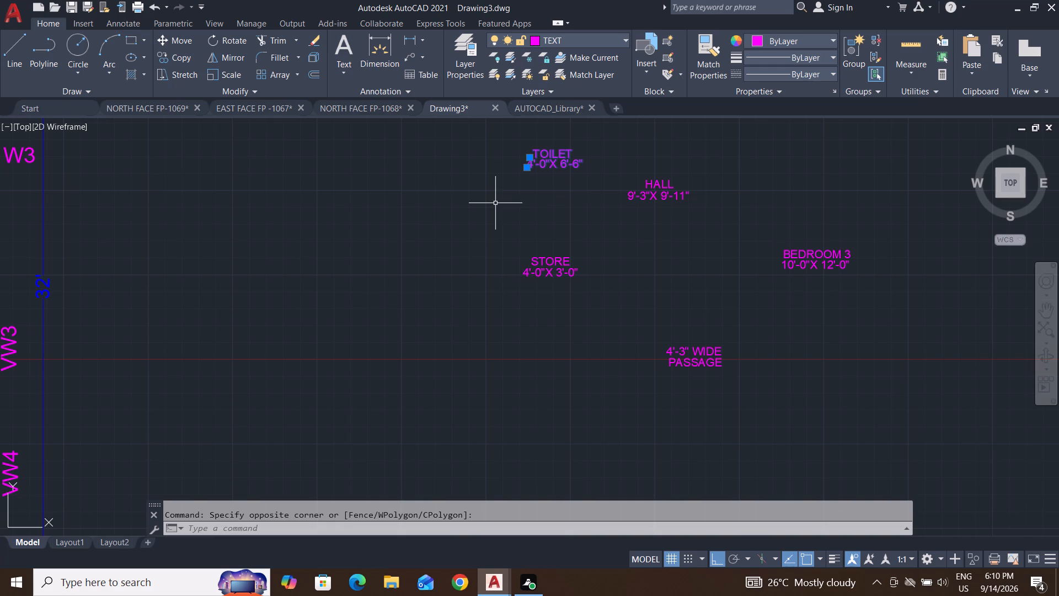
type("CO")
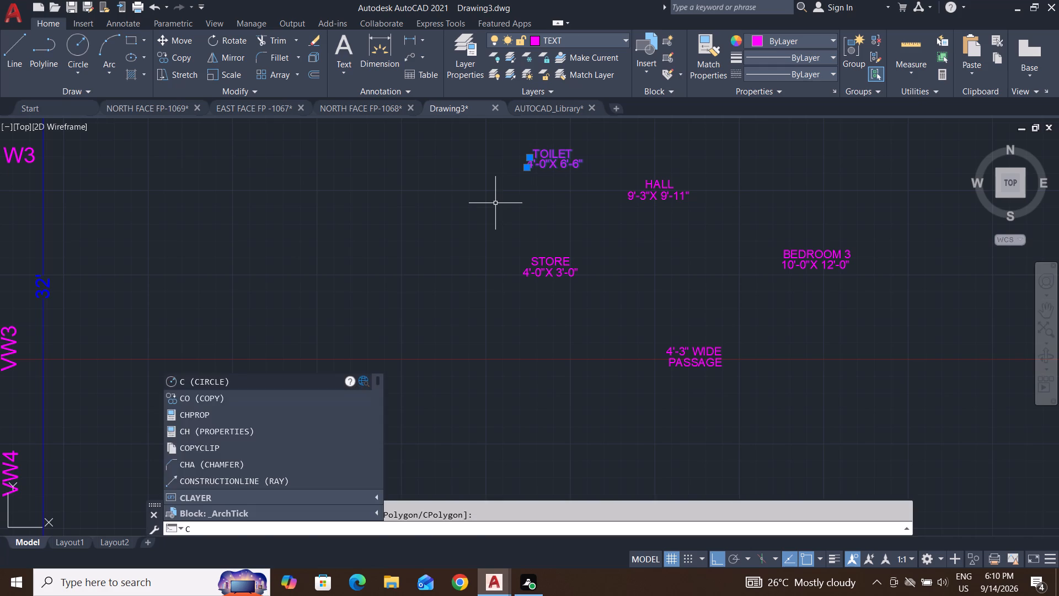
key("Return")
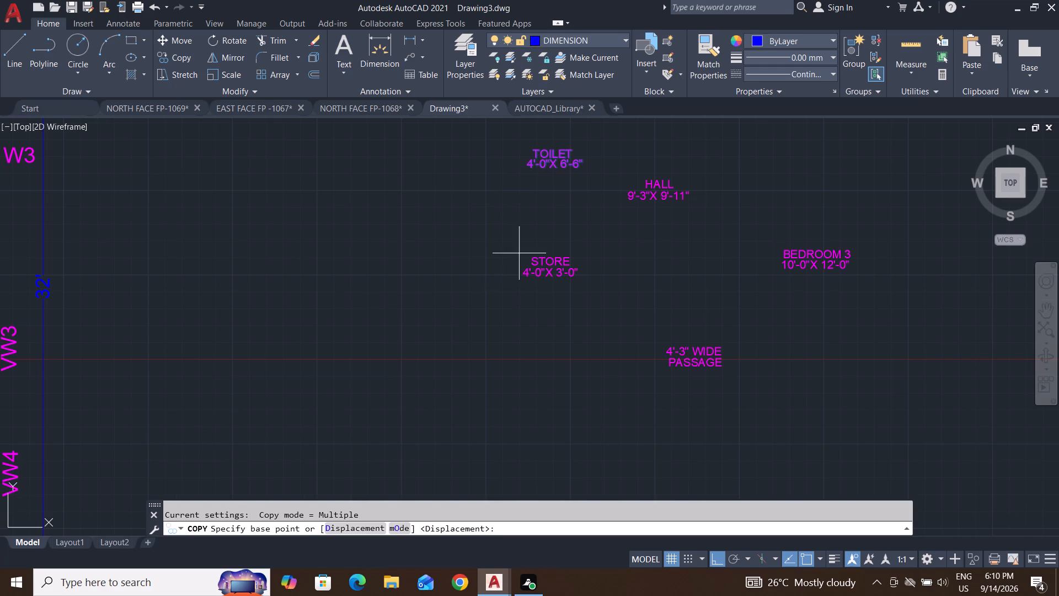
left_click(538, 170)
scroll(501, 364, "down", 3)
middle_click_drag(501, 364, 573, 275)
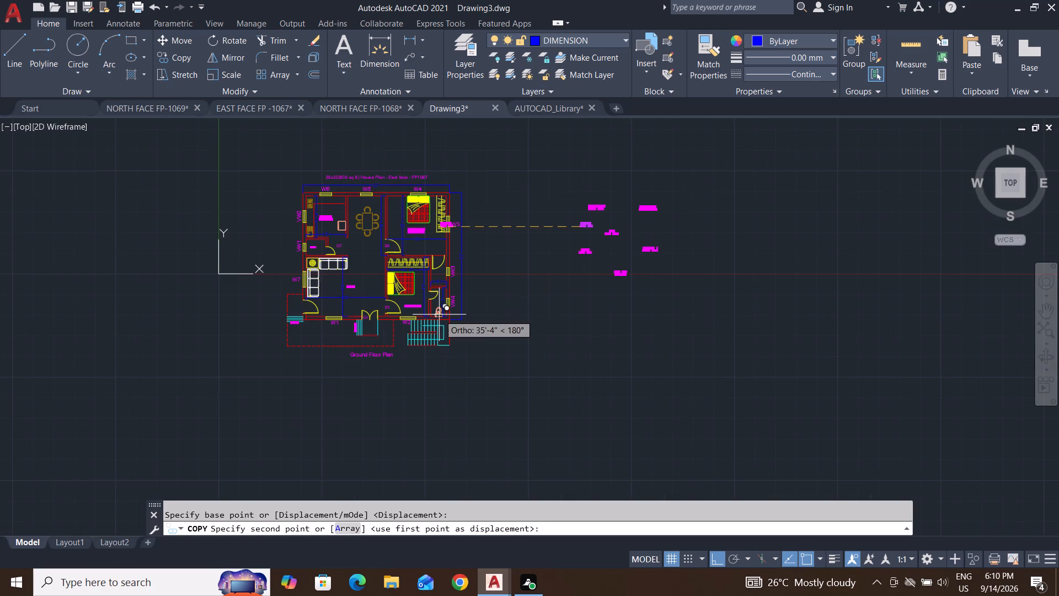
left_click(723, 565)
scroll(435, 324, "up", 2)
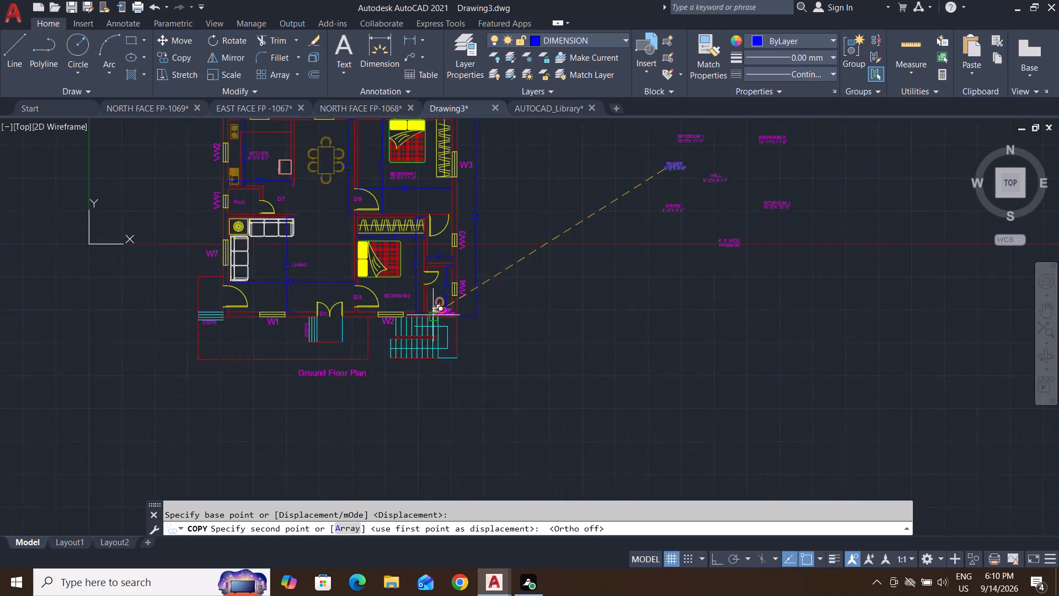
scroll(433, 313, "up", 4)
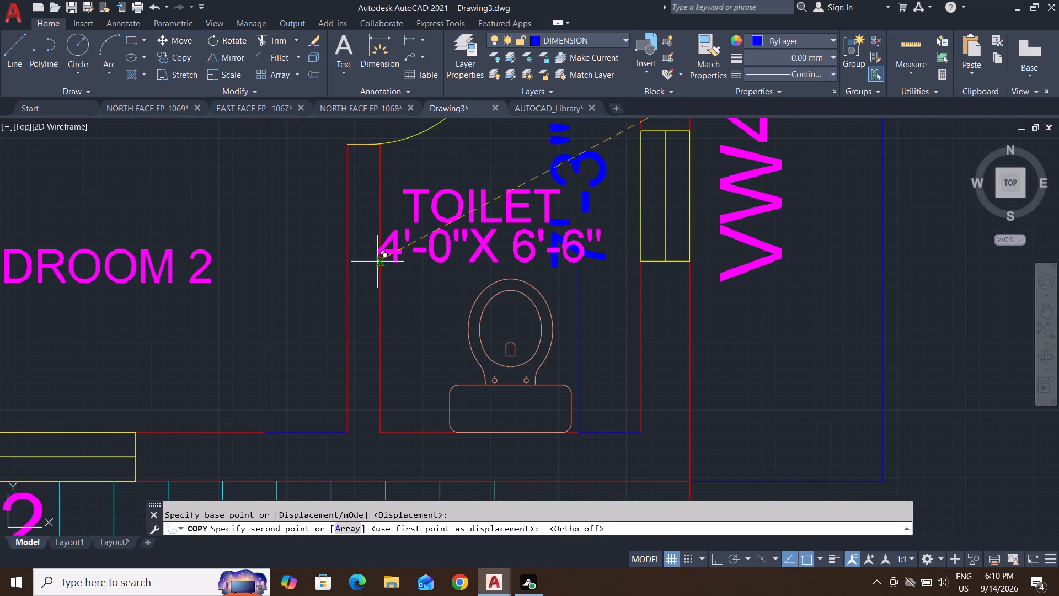
scroll(376, 260, "up", 1)
scroll(362, 345, "down", 2)
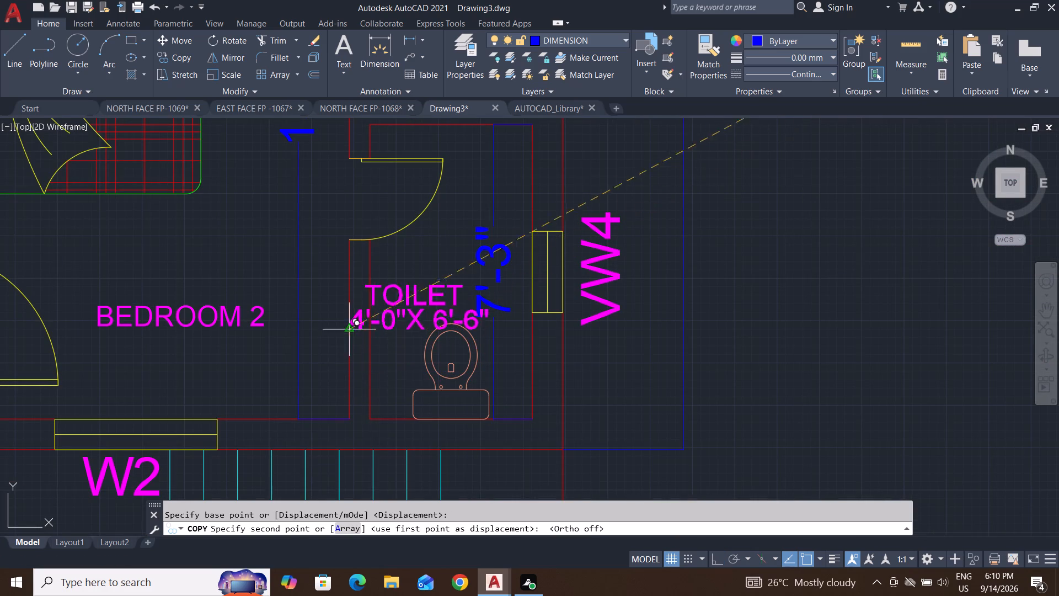
left_click(712, 318)
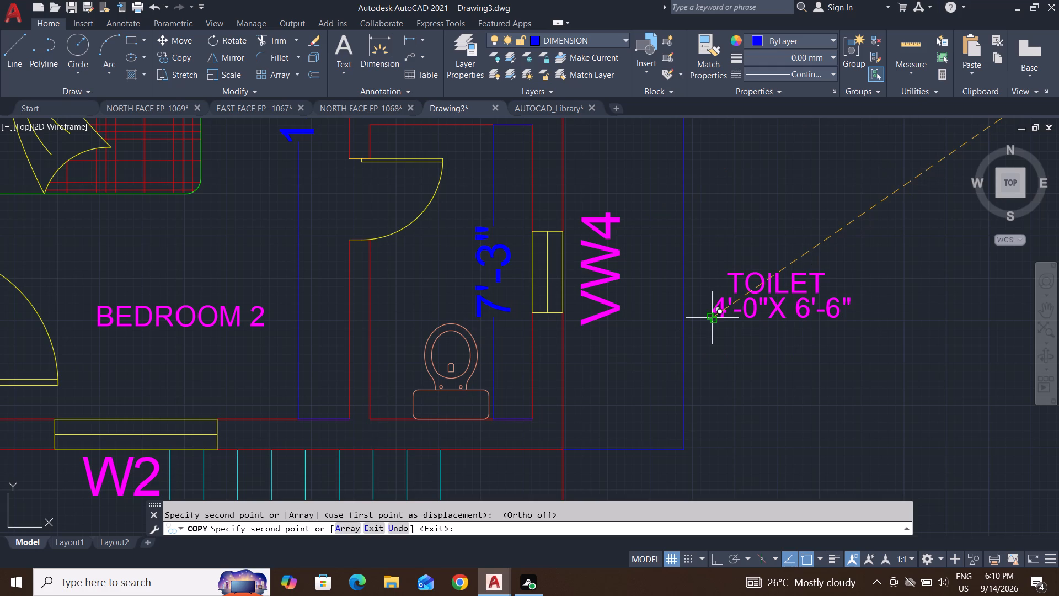
key("Escape")
key("Escape")
key("Escape")
key("Escape")
Scale down the copied TOILET label and its size text about their lower-left corner.
left_click(891, 222)
left_click(703, 367)
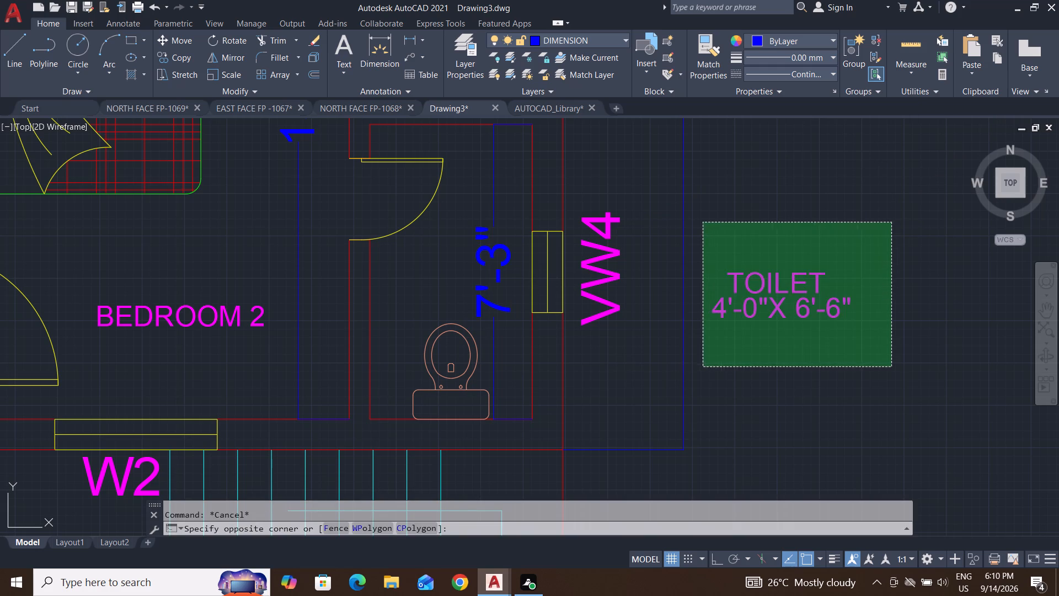
type("SC")
key("Return")
left_click(712, 318)
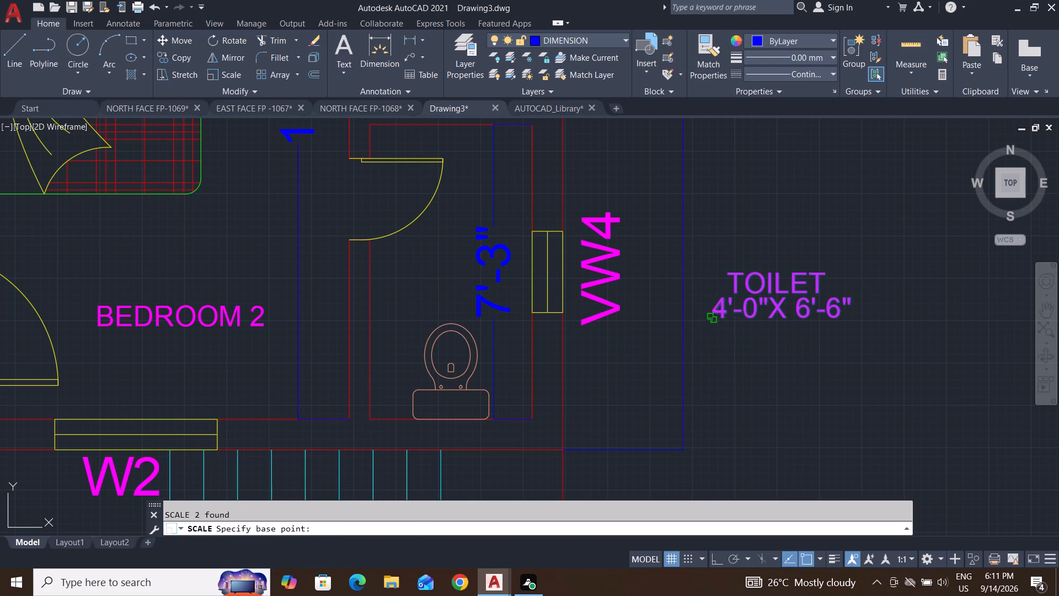
scroll(750, 302, "up", 1)
left_click(754, 302)
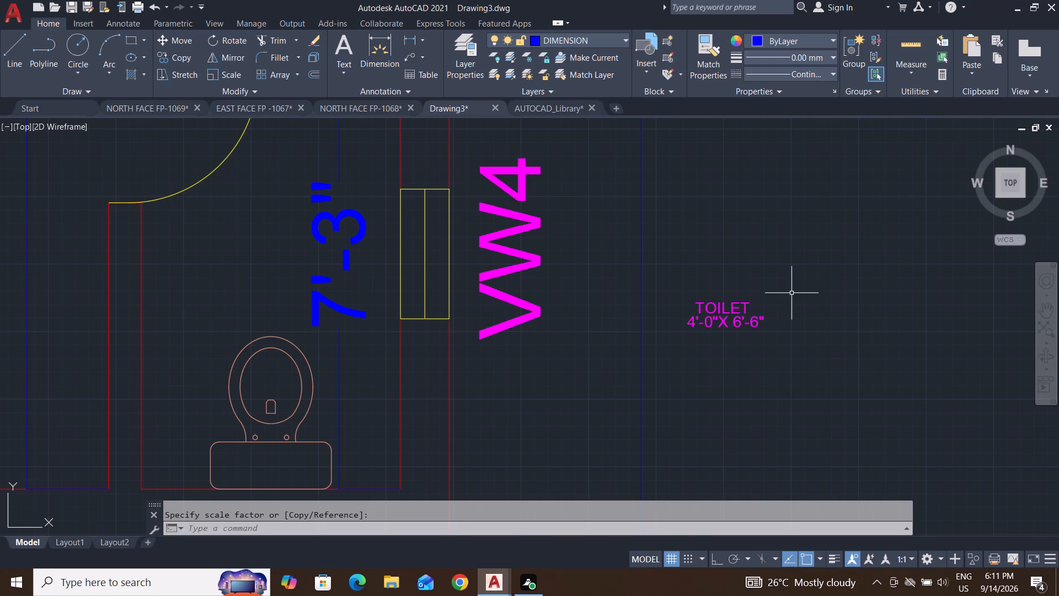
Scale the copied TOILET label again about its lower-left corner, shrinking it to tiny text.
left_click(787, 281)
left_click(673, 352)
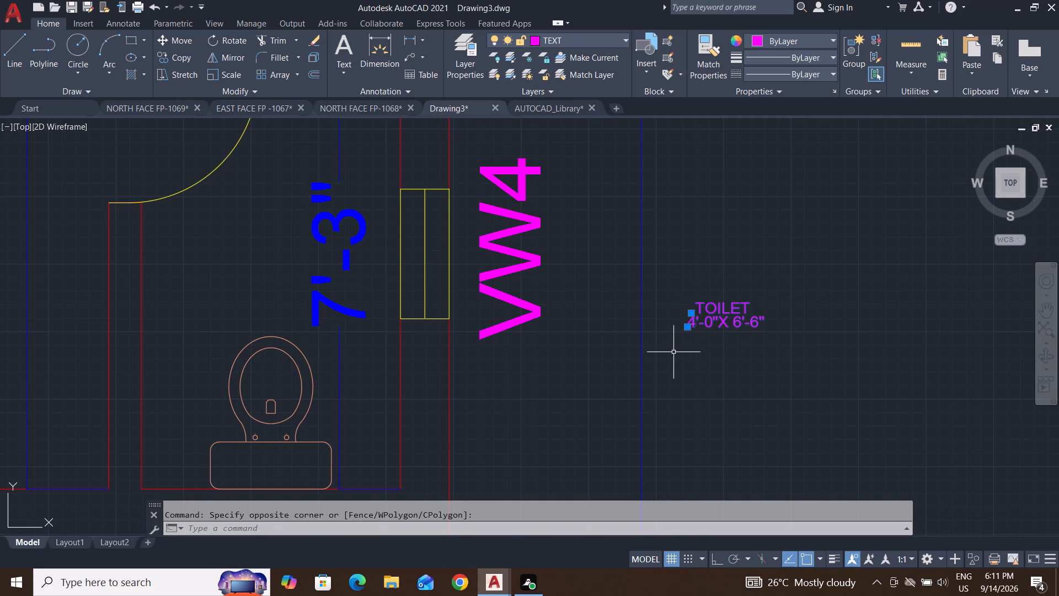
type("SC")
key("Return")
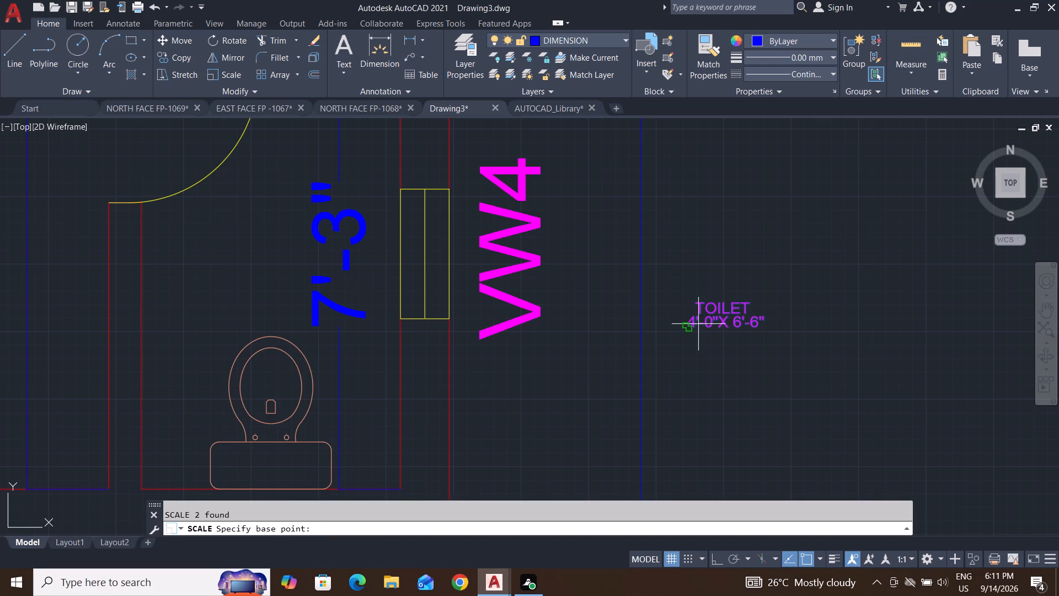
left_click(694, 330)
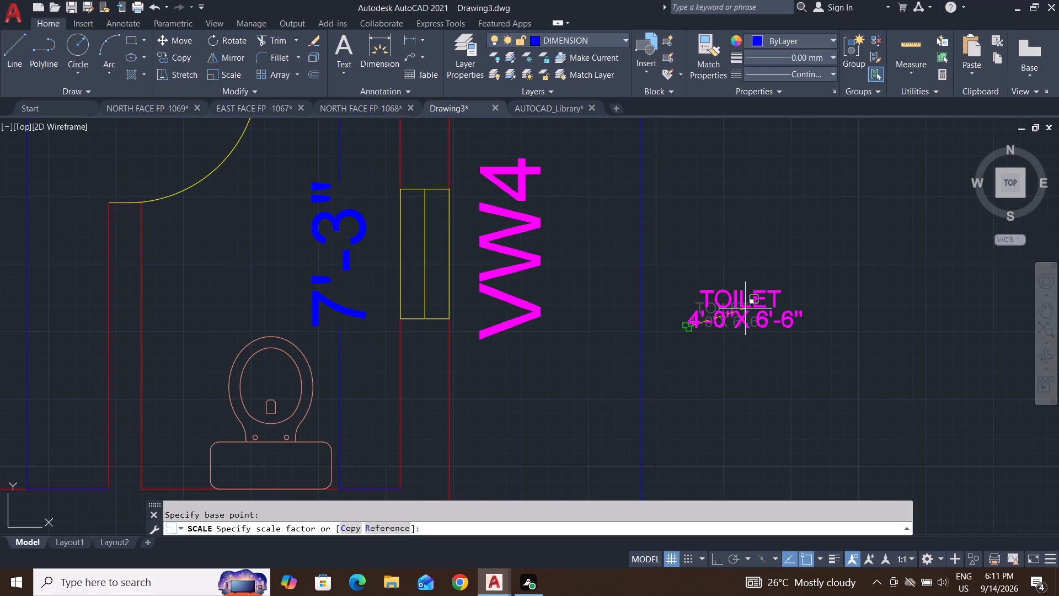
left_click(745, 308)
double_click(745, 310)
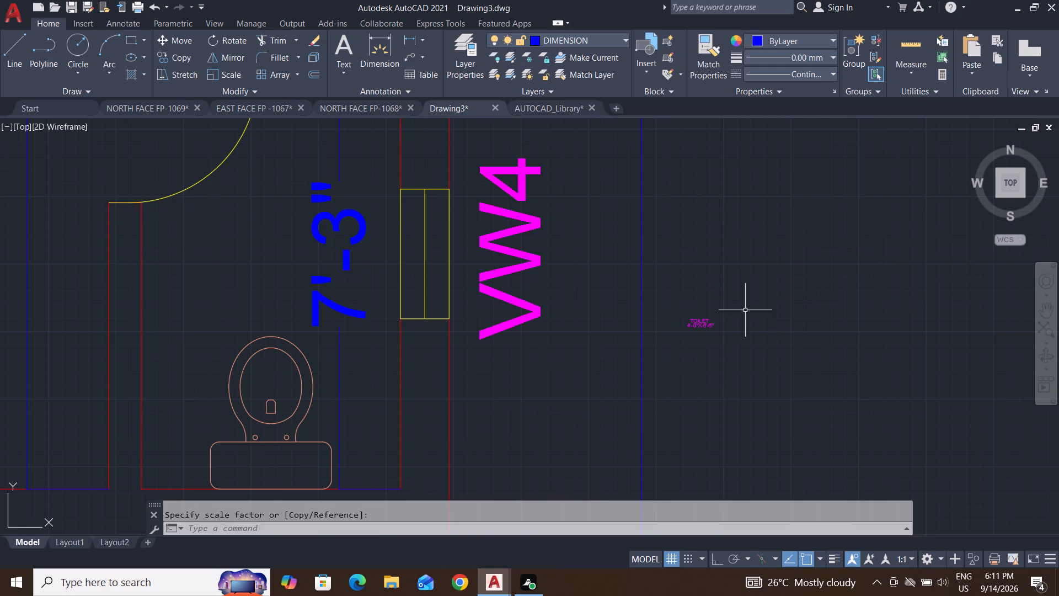
Enlarge the tiny TOILET label about its lower-left corner to readable text smaller than the BEDROOM 2 label.
left_click(739, 293)
left_click(666, 340)
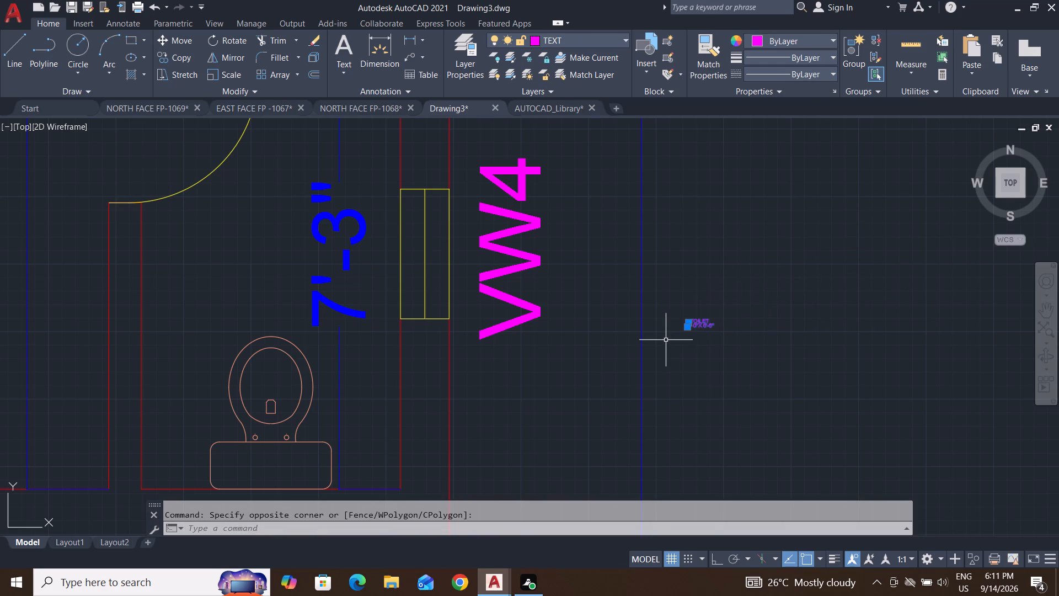
type("SC")
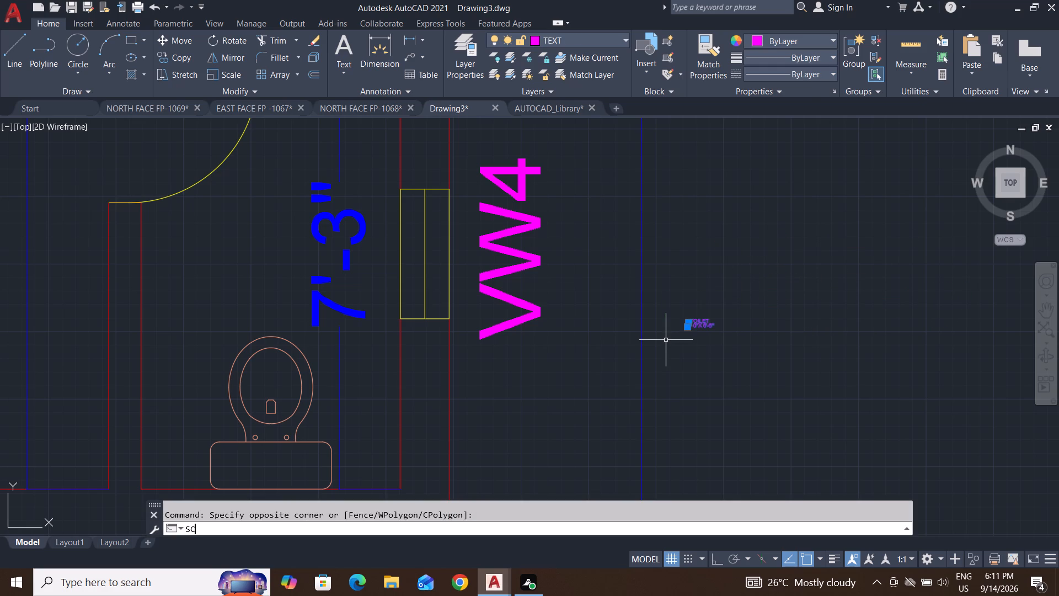
key("Return")
left_click(688, 326)
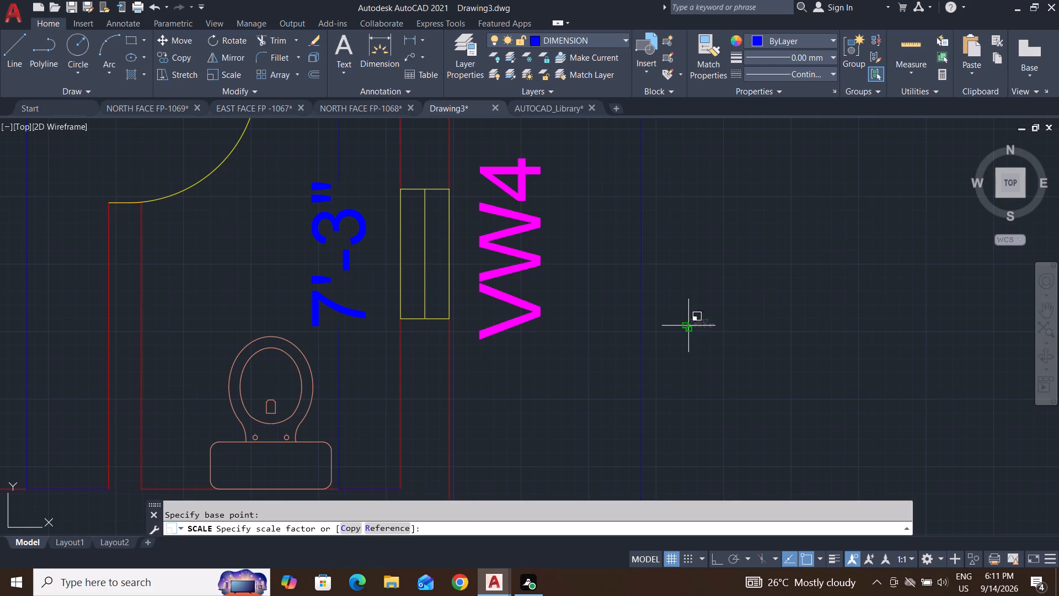
scroll(716, 319, "up", 3)
left_click(756, 304)
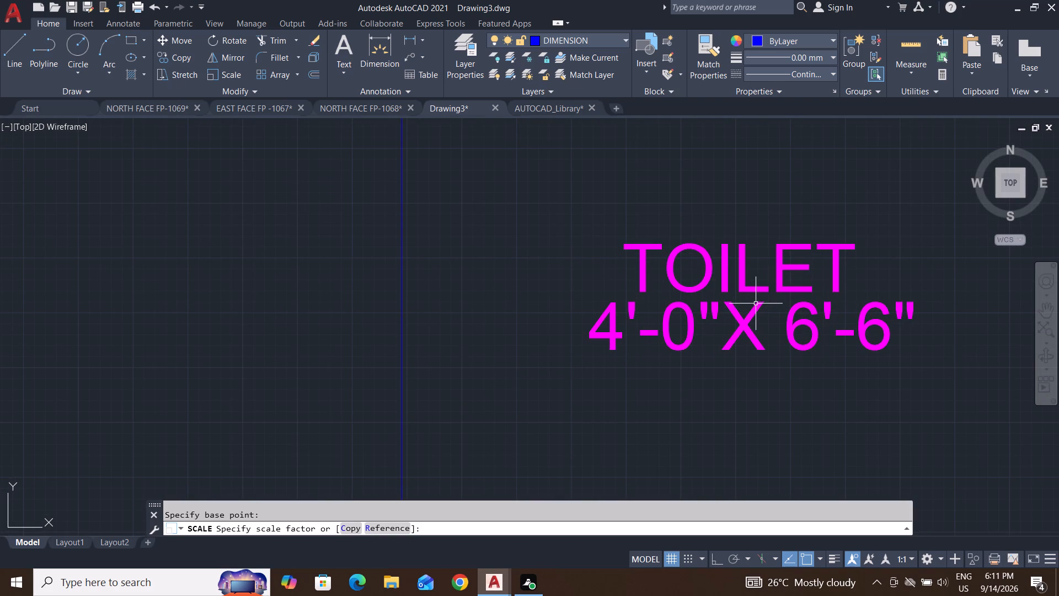
scroll(753, 355, "down", 4)
Move the TOILET label into the toilet room, between the door swing and the WC, beside the vertical dimension.
left_click(825, 312)
left_click(720, 385)
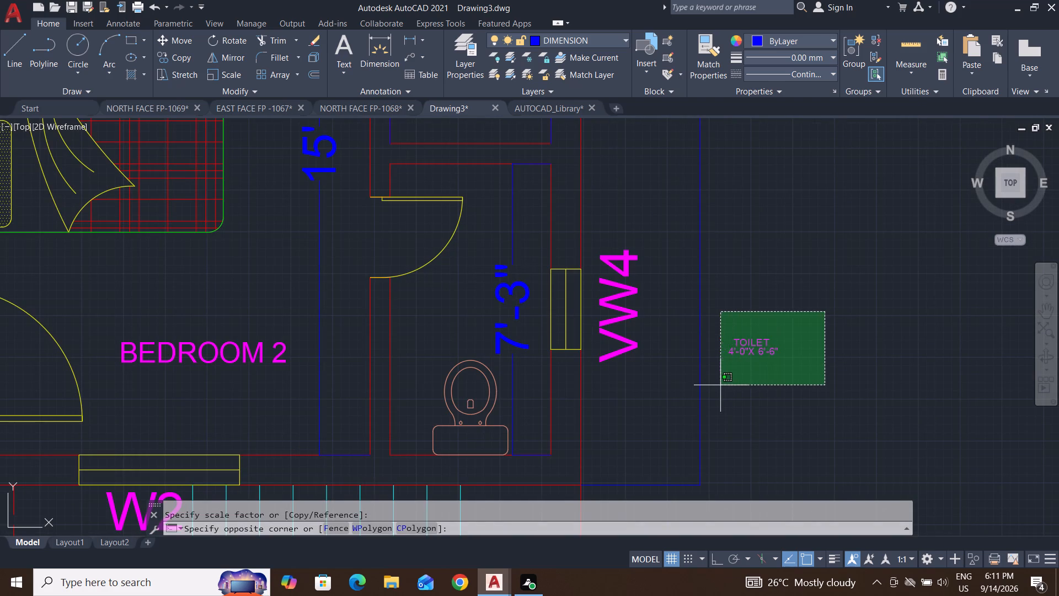
key("m")
key("Return")
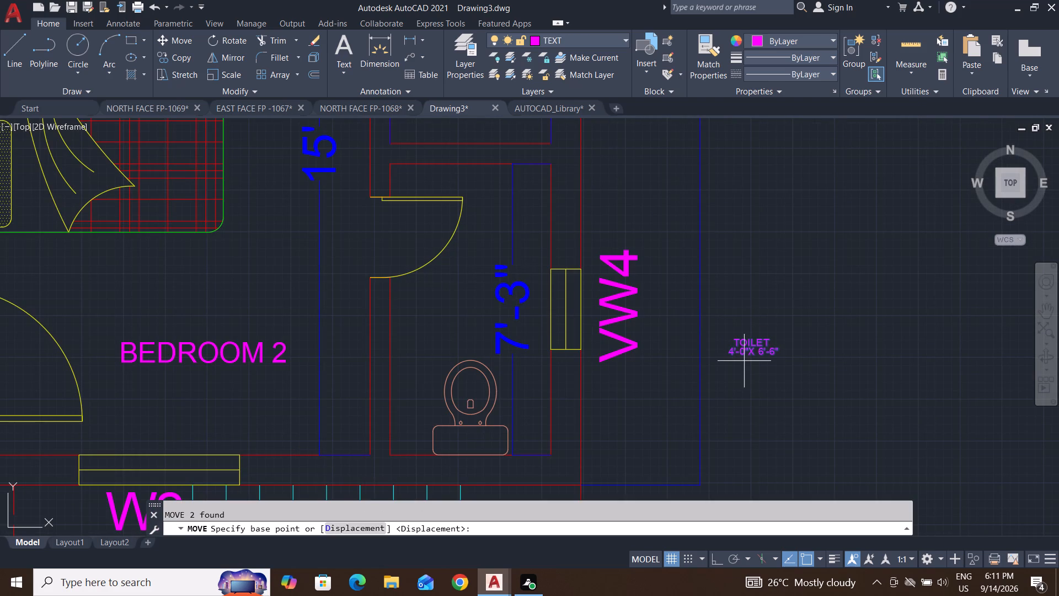
left_click(755, 348)
scroll(427, 307, "up", 2)
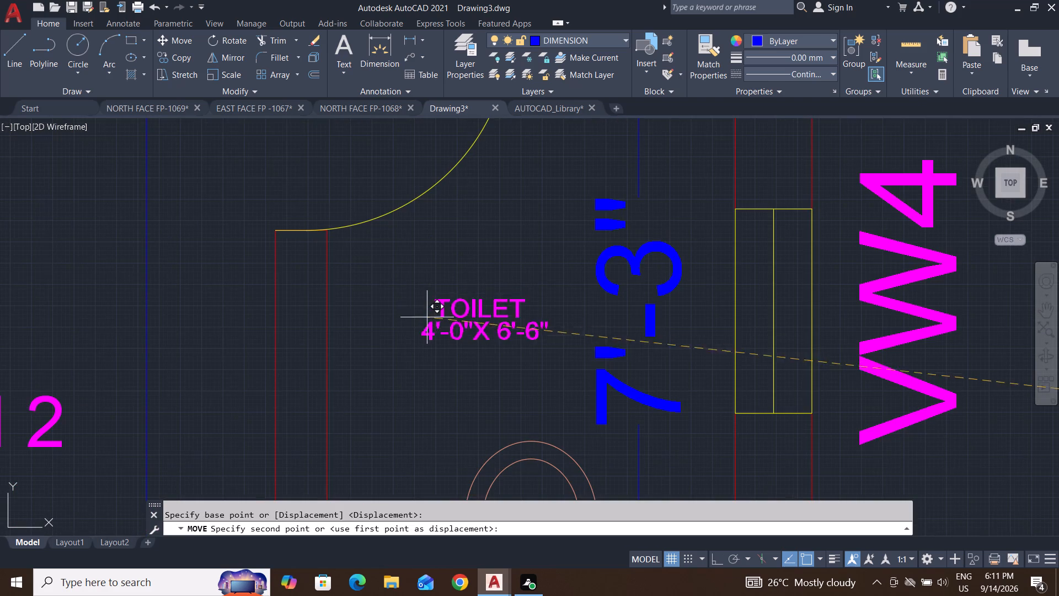
left_click(401, 325)
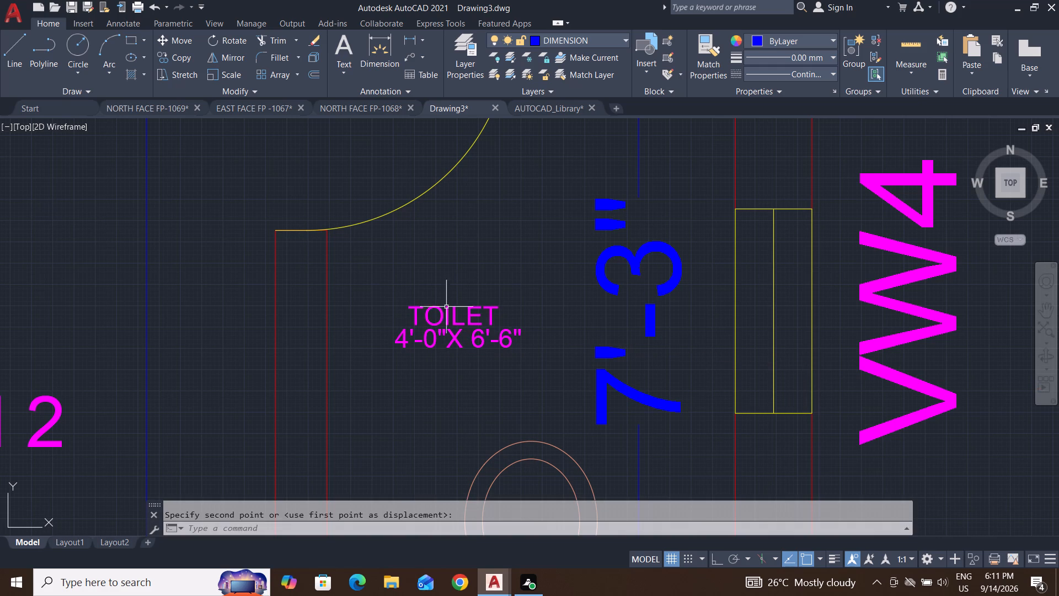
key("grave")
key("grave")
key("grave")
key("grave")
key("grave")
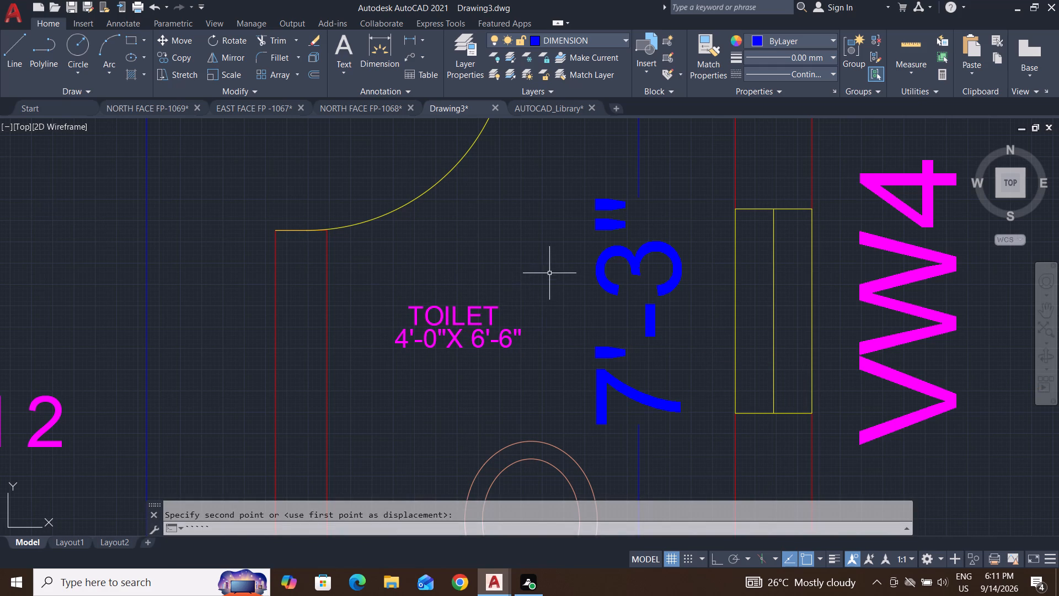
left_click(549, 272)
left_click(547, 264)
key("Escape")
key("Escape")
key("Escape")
Scale up the TOILET label inside the toilet about its lower-left corner, to nearly the BEDROOM 2 label's text height.
left_click(545, 264)
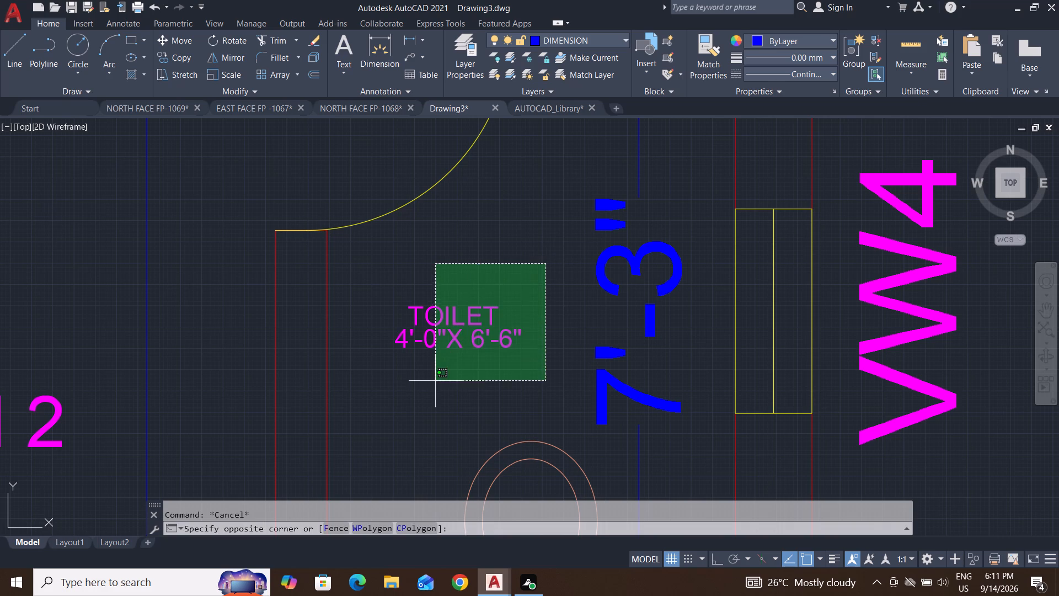
left_click(381, 392)
type("SC")
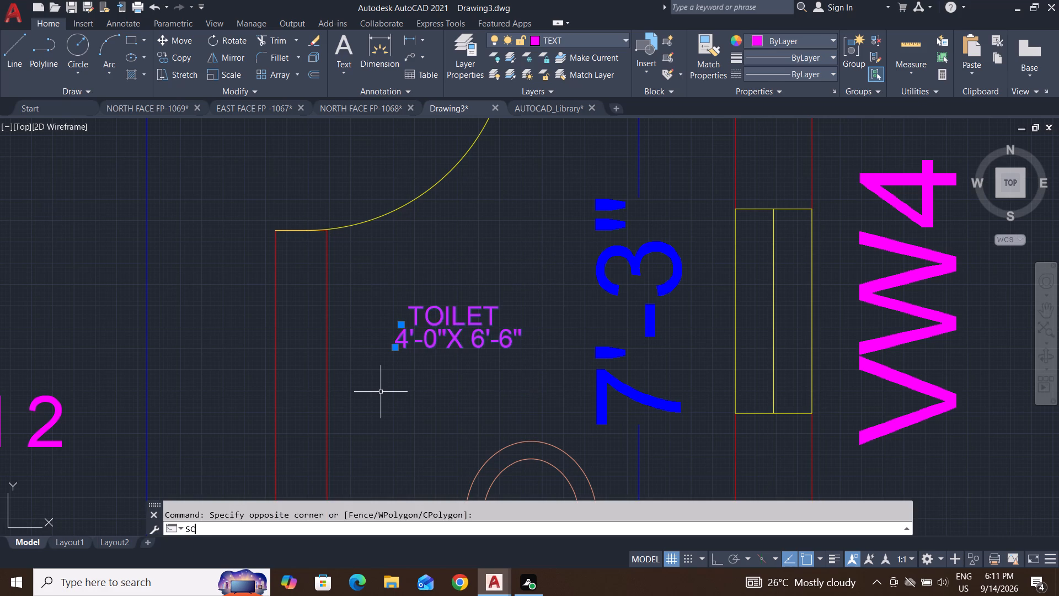
key("Return")
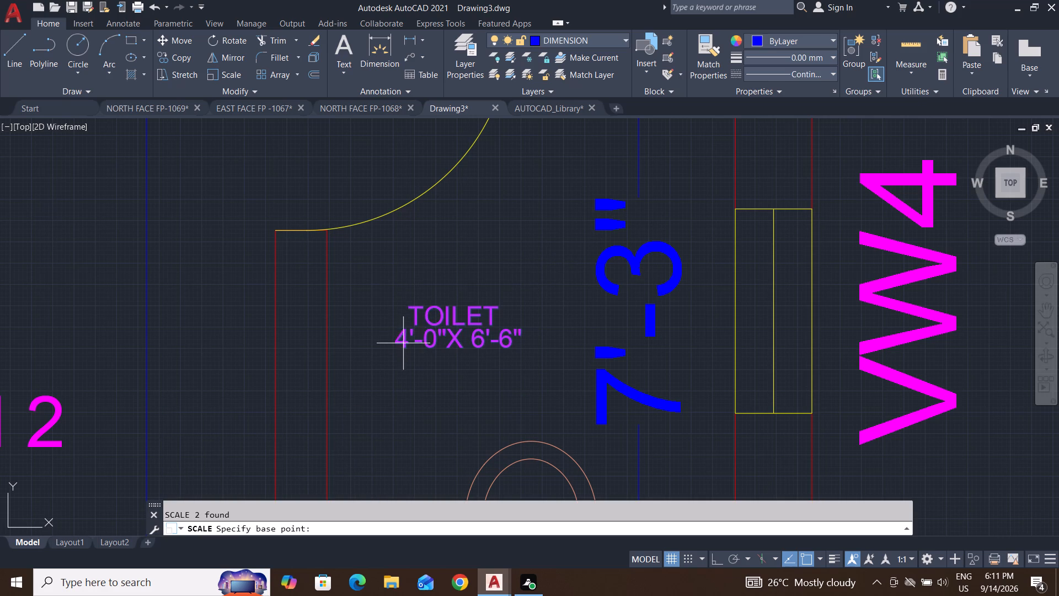
left_click(398, 344)
scroll(468, 274, "down", 1)
middle_click_drag(468, 274, 436, 355)
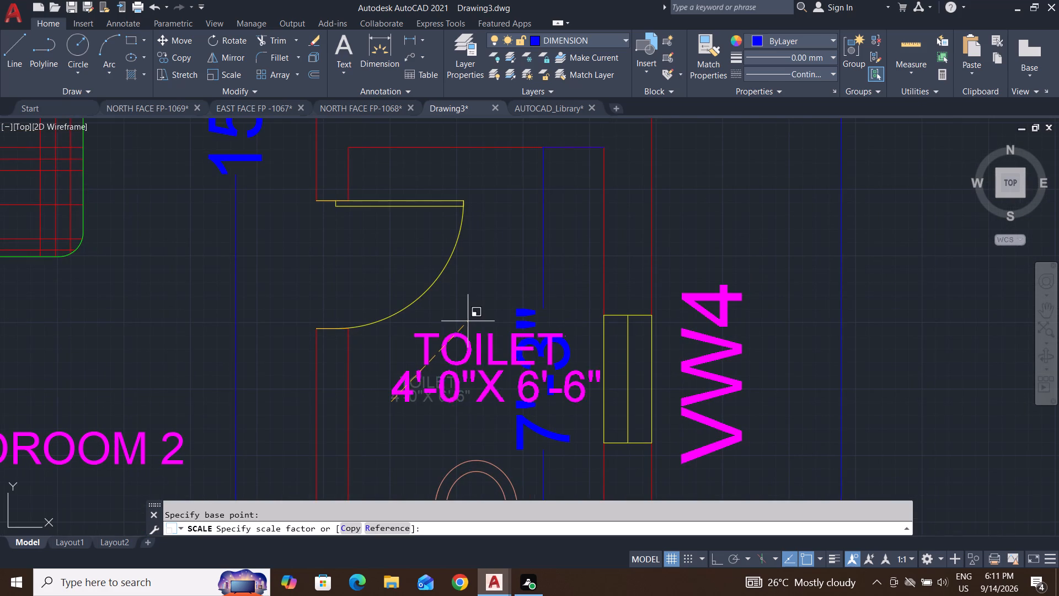
left_click(457, 323)
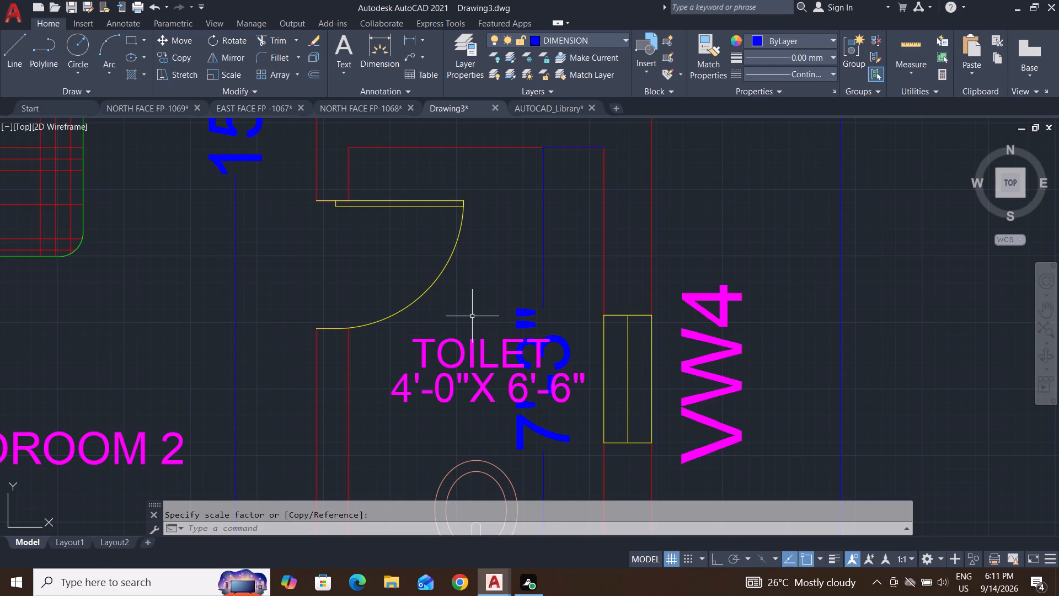
key("Return")
key("Return")
key("Escape")
key("Escape")
key("Escape")
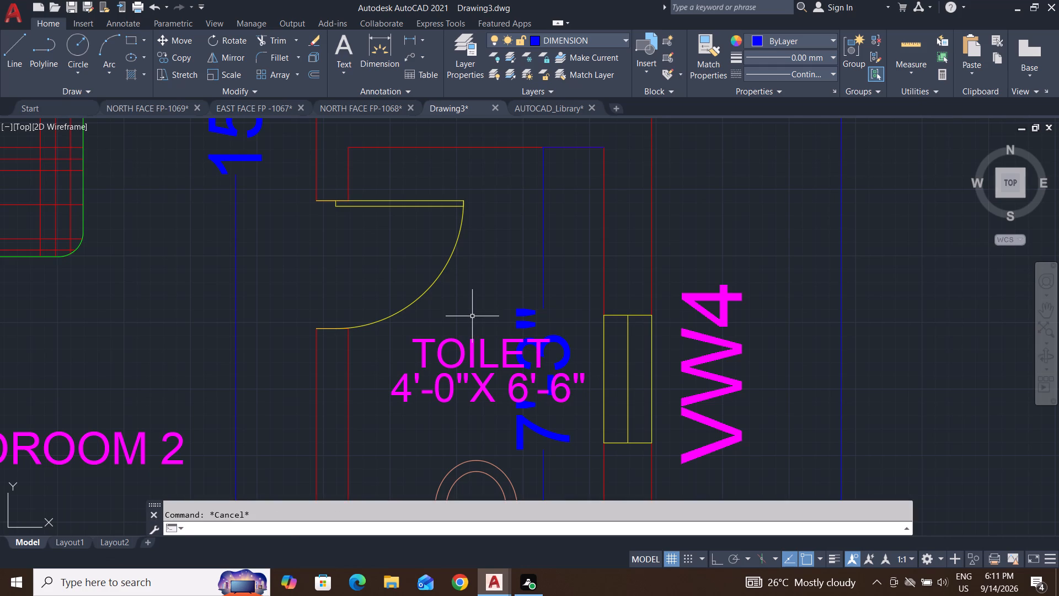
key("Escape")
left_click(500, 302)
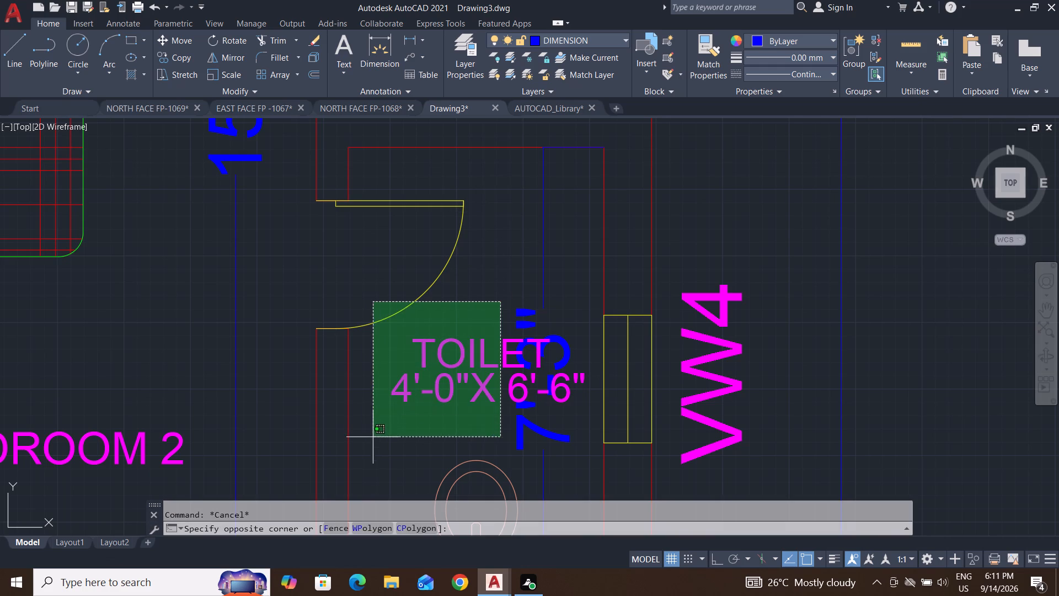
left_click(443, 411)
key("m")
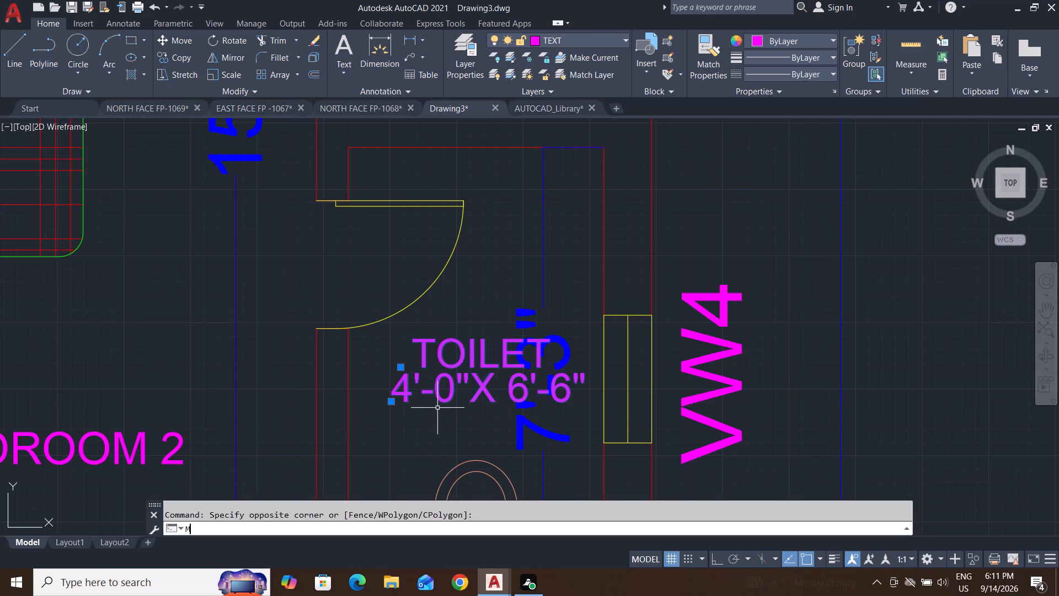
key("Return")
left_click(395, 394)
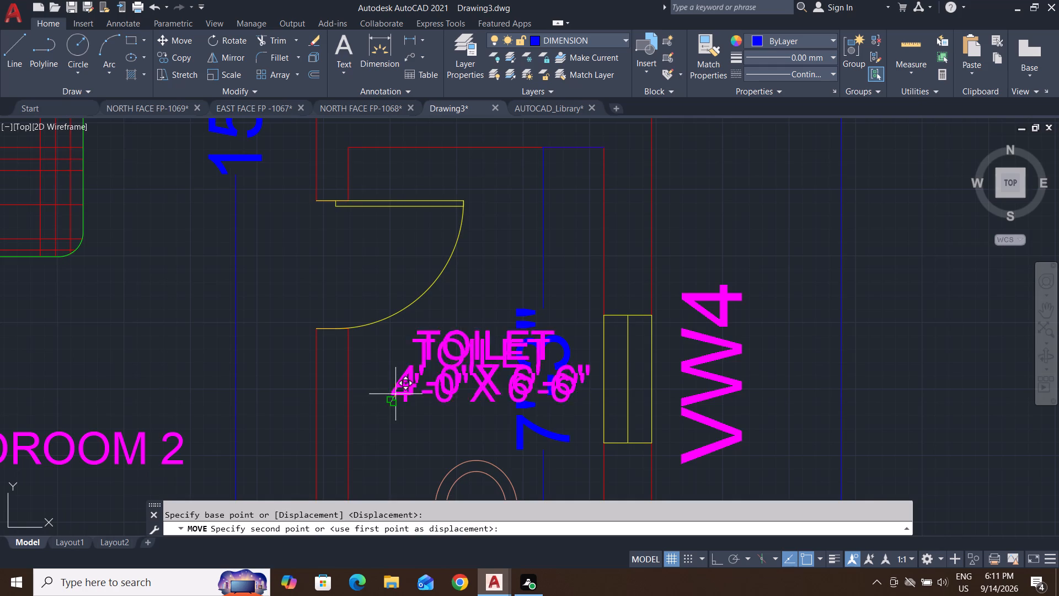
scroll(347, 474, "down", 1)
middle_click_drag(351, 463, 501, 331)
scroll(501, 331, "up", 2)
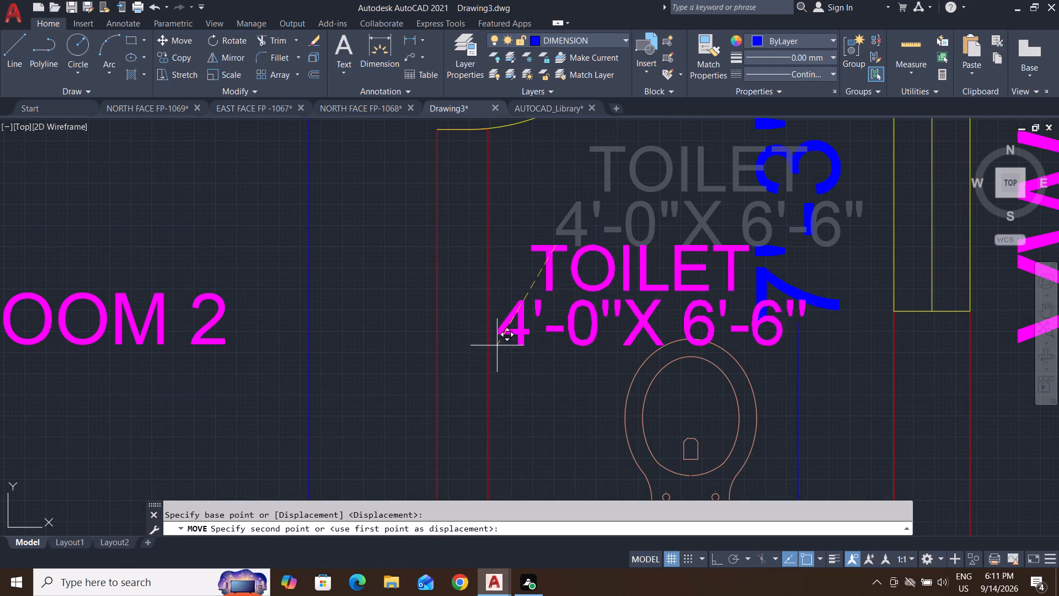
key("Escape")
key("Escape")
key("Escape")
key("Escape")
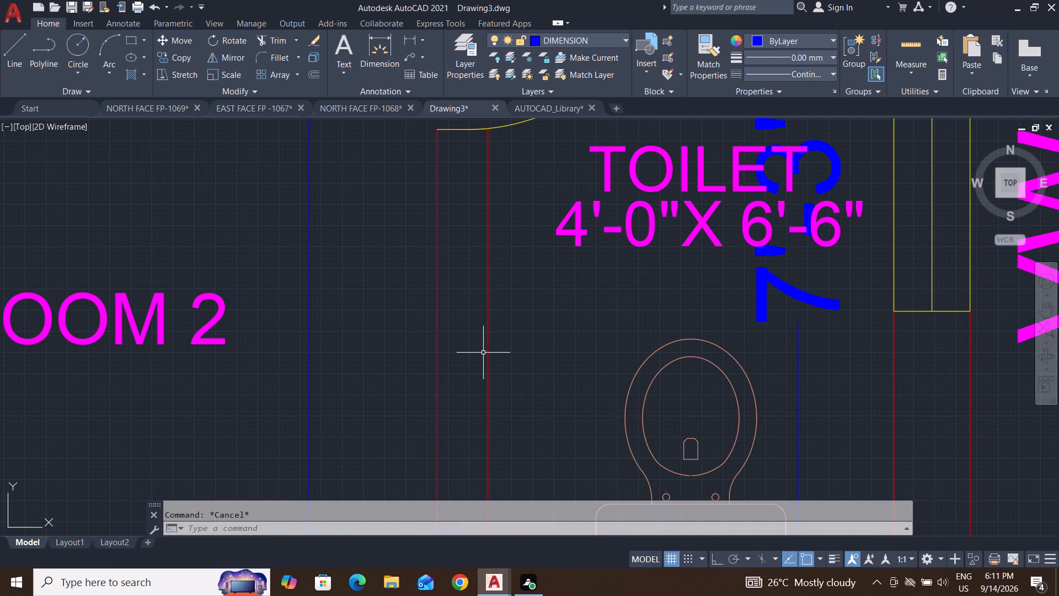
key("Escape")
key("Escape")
Scale the two-line TOILET label in the toilet room about its lower-left corner, shrinking it to tiny text.
left_click(721, 131)
left_click(542, 283)
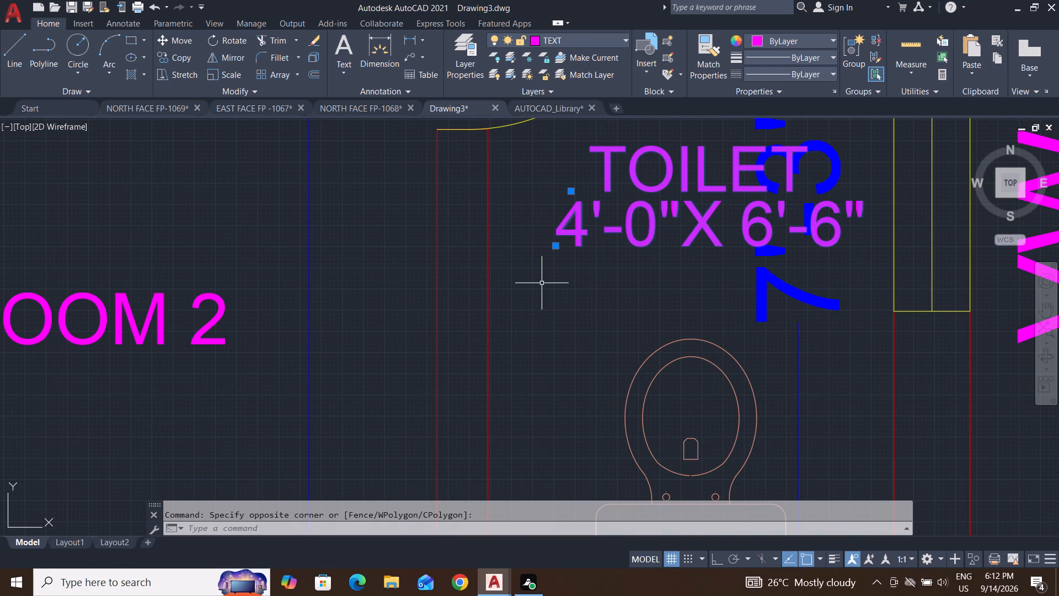
type("SC")
key("Return")
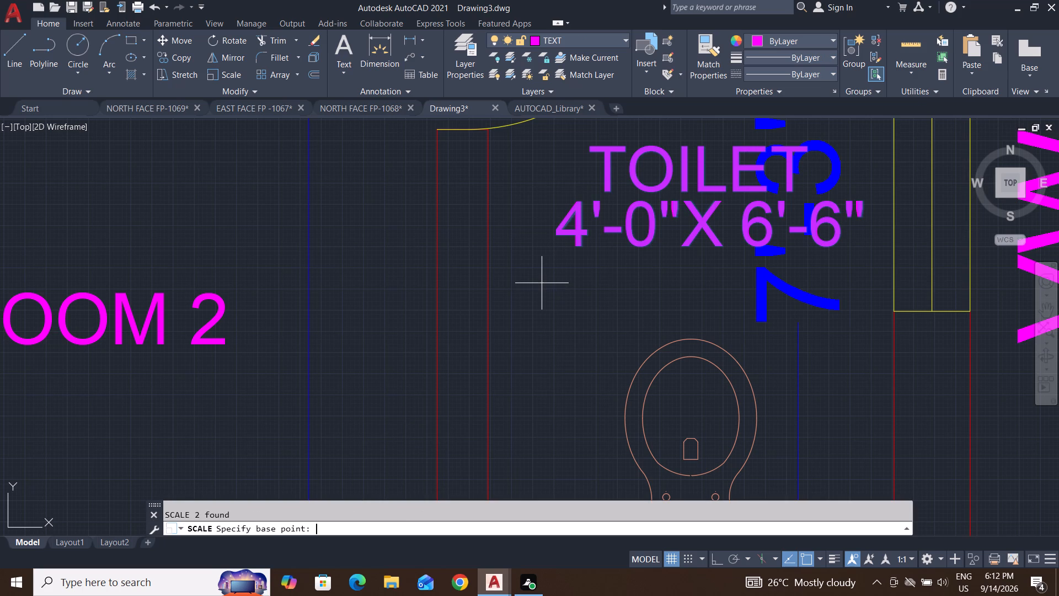
left_click(577, 249)
scroll(577, 249, "down", 2)
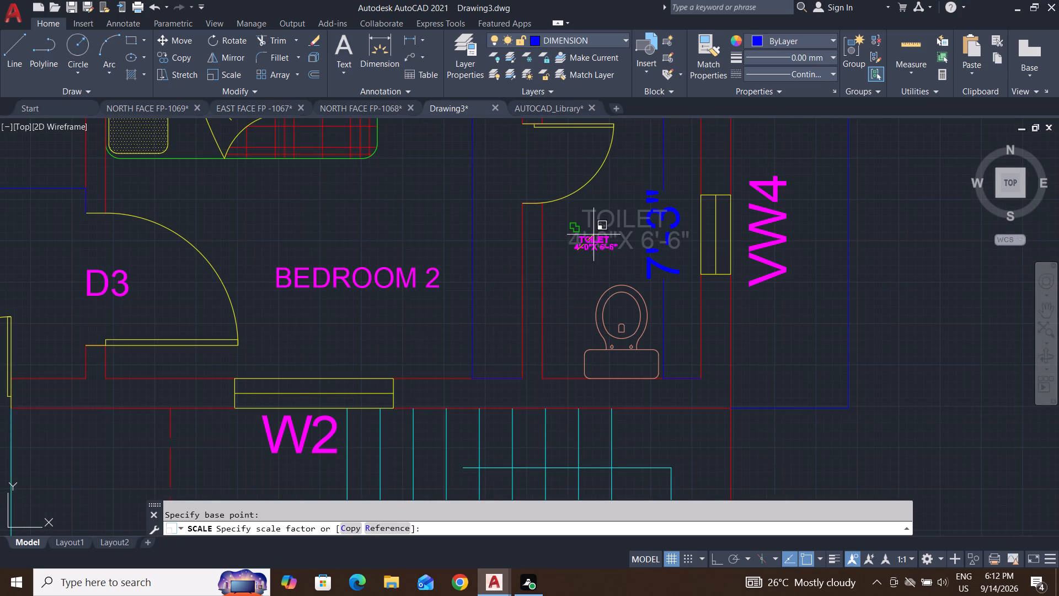
left_click(614, 221)
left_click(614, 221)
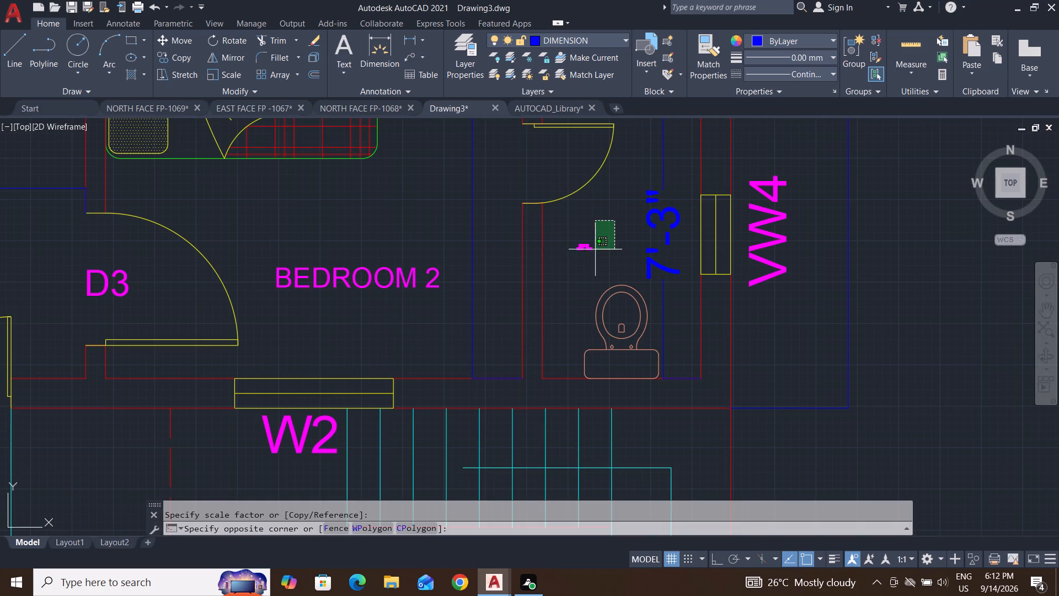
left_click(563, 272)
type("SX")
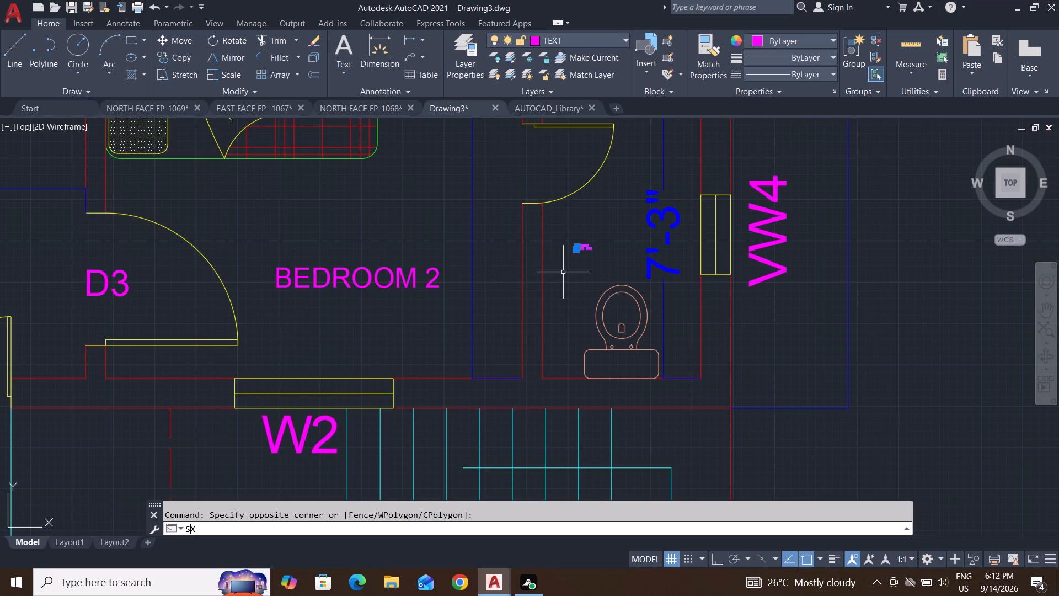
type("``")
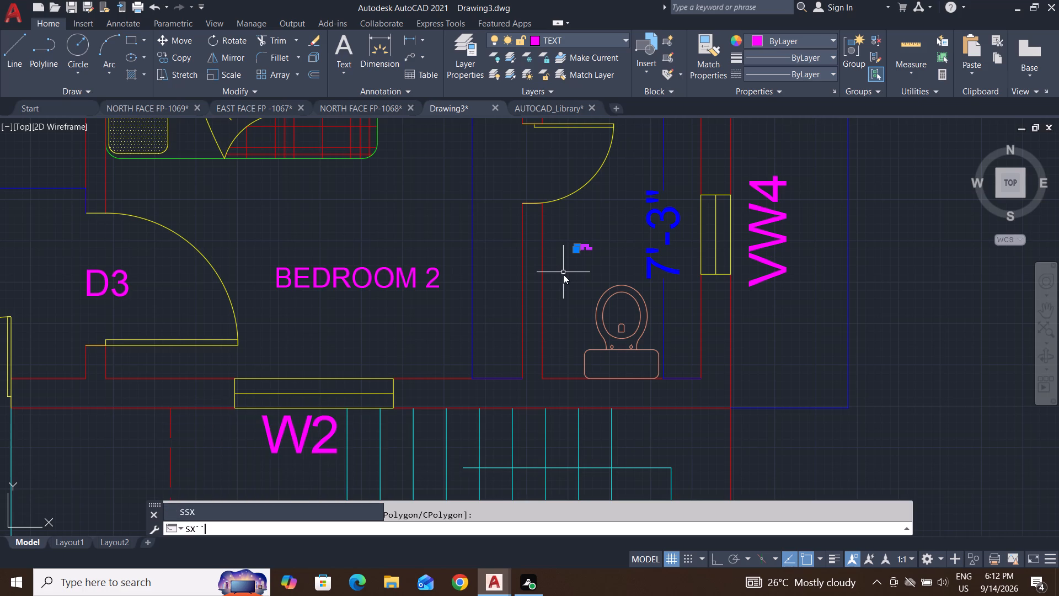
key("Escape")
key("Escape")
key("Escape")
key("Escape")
Enlarge the tiny TOILET label about its lower-left corner to readable text clearly smaller than the BEDROOM 2 label.
scroll(586, 227, "up", 3)
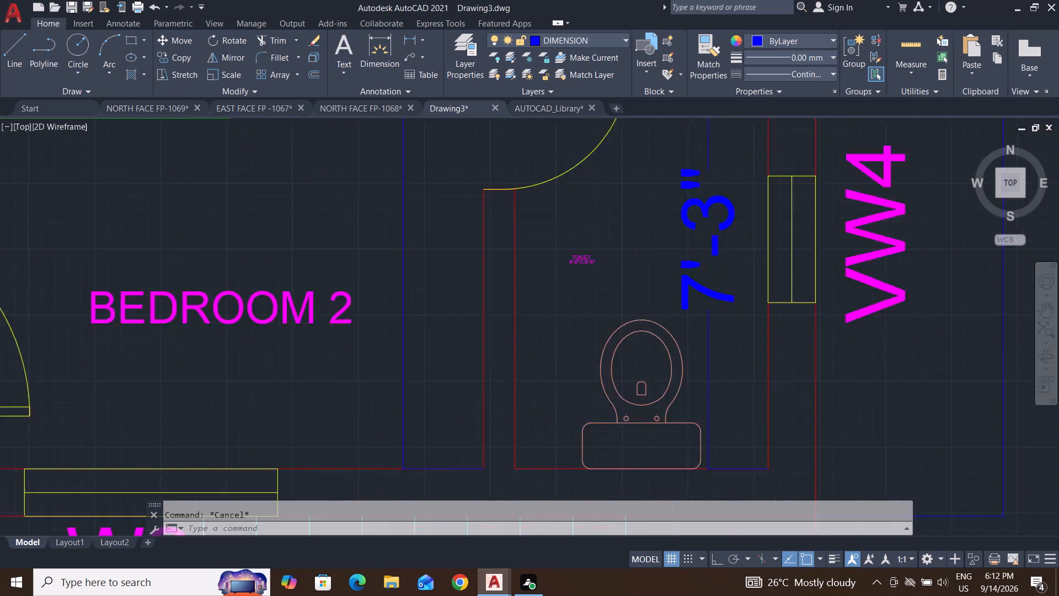
left_click(610, 235)
left_click(540, 353)
type("SC")
key("Return")
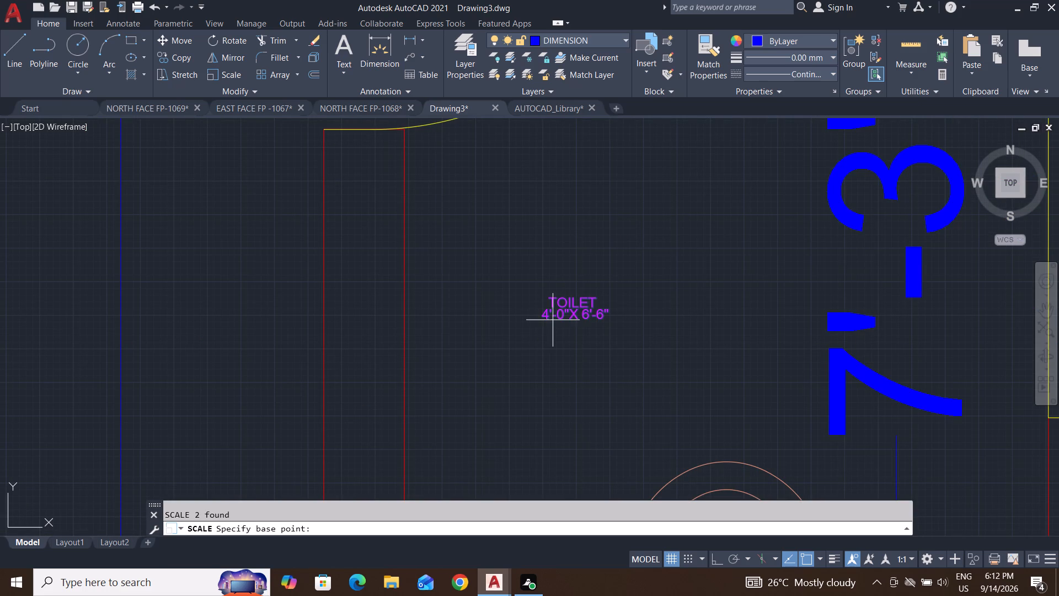
left_click(544, 316)
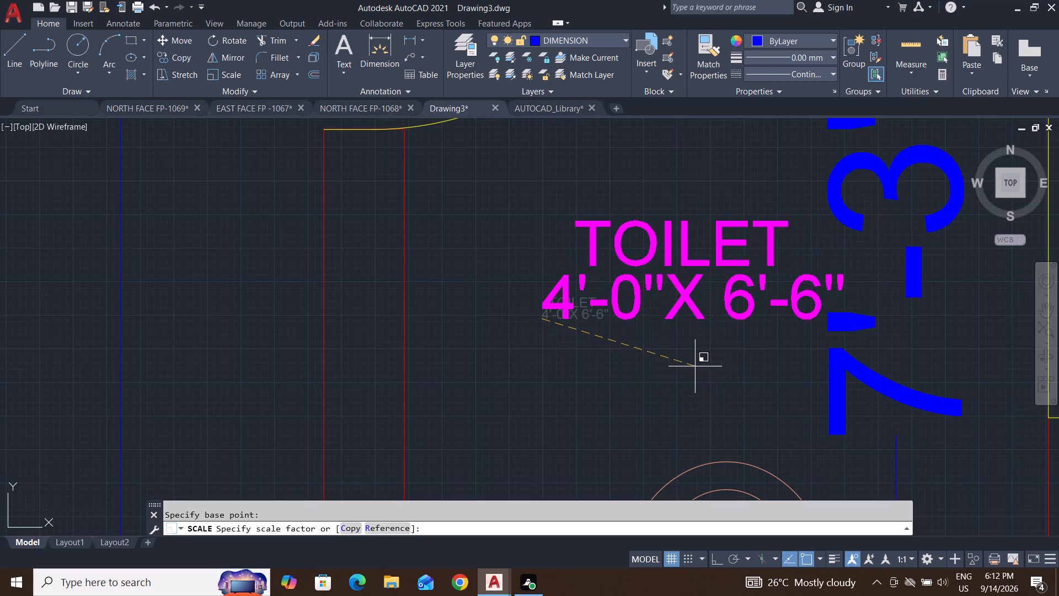
left_click(714, 369)
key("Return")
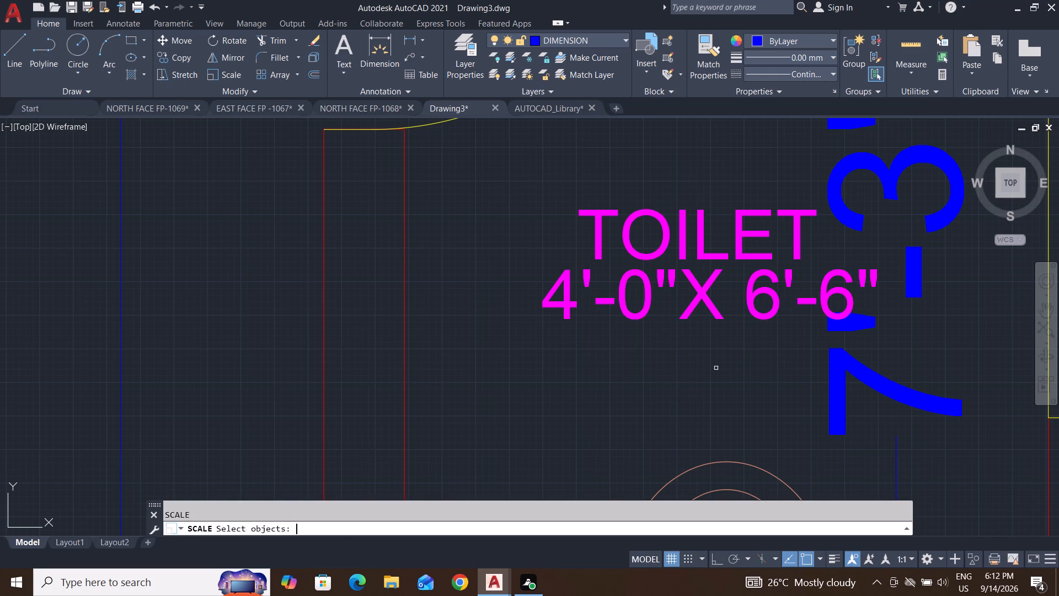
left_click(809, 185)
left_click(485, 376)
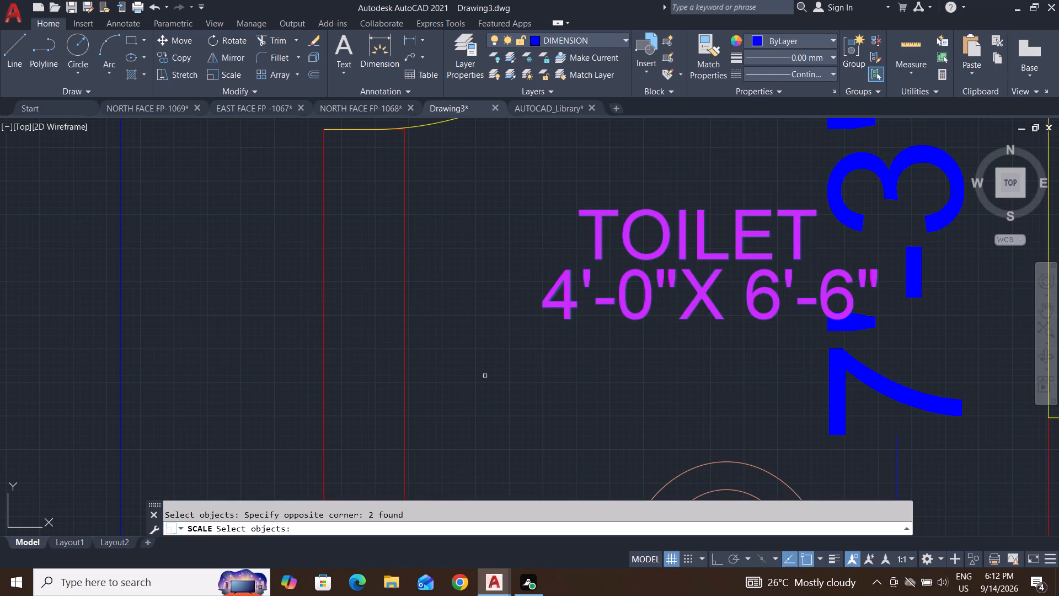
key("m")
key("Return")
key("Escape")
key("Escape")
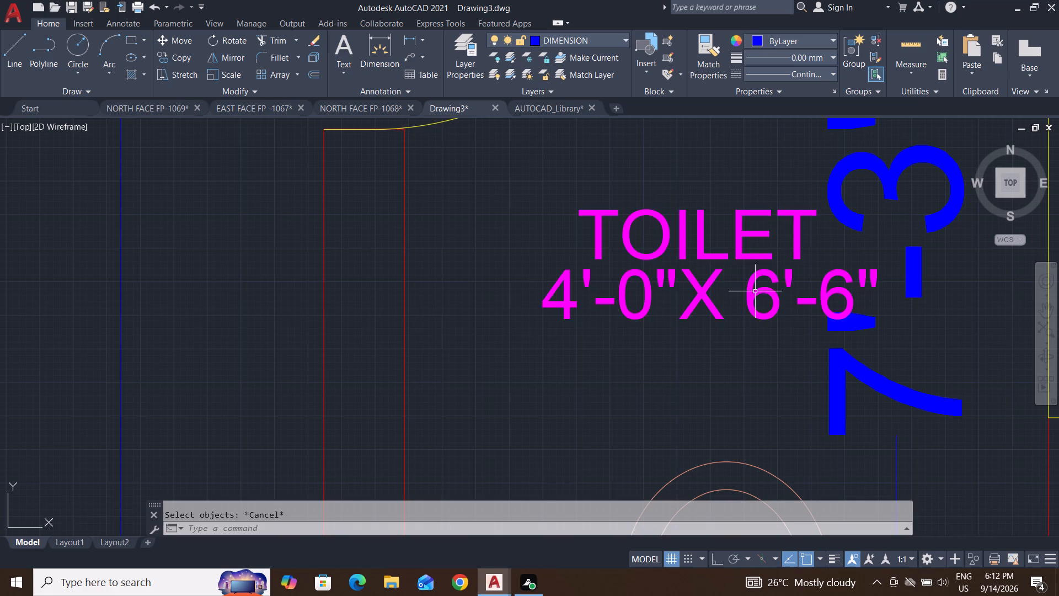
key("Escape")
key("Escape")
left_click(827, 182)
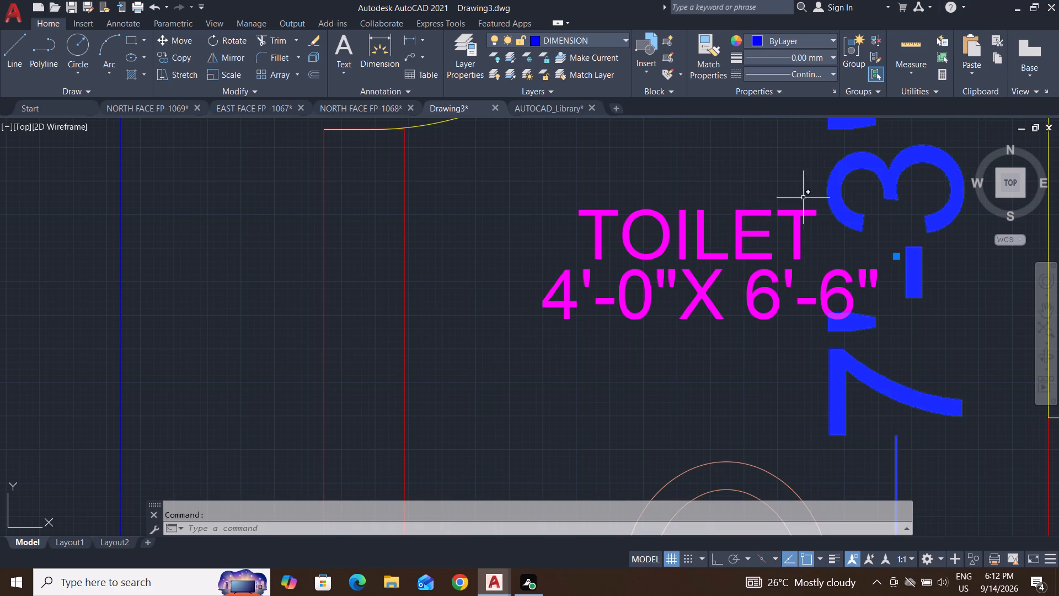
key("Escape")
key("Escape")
Move the TOILET label toward the toilet's door-side wall, above the WC and clear of the vertical 7'-3" dimension.
left_click(821, 185)
left_click(504, 343)
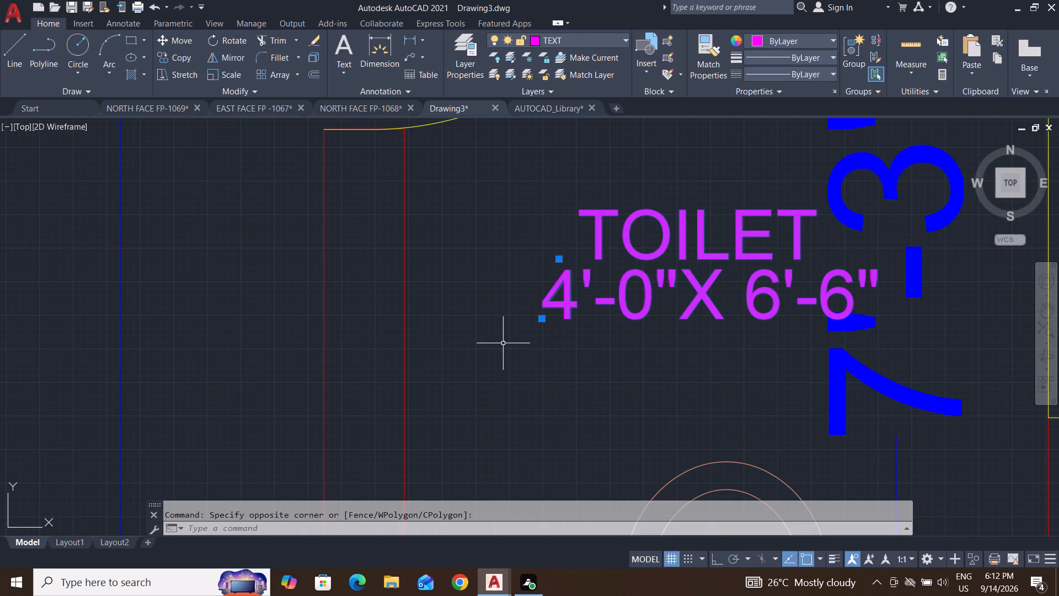
key("m")
key("Return")
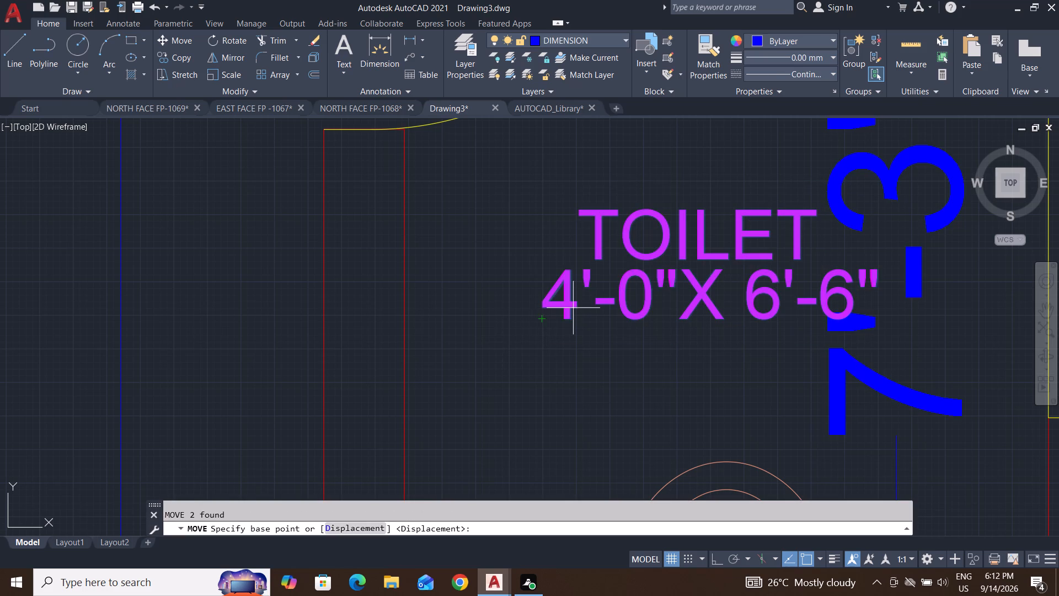
left_click(574, 307)
left_click(469, 342)
scroll(559, 392, "down", 2)
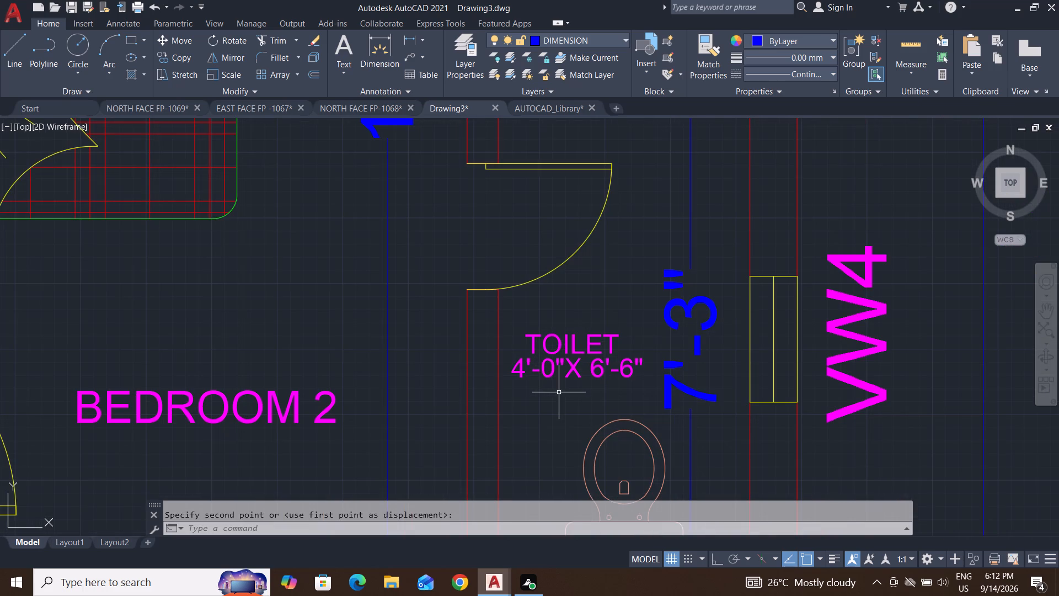
key("Escape")
key("Escape")
key("Escape")
key("Escape")
Examine the TOILET label's size and placement and the labels across the whole ground floor plan.
scroll(559, 392, "down", 2)
key("Escape")
middle_click_drag(559, 392, 577, 353)
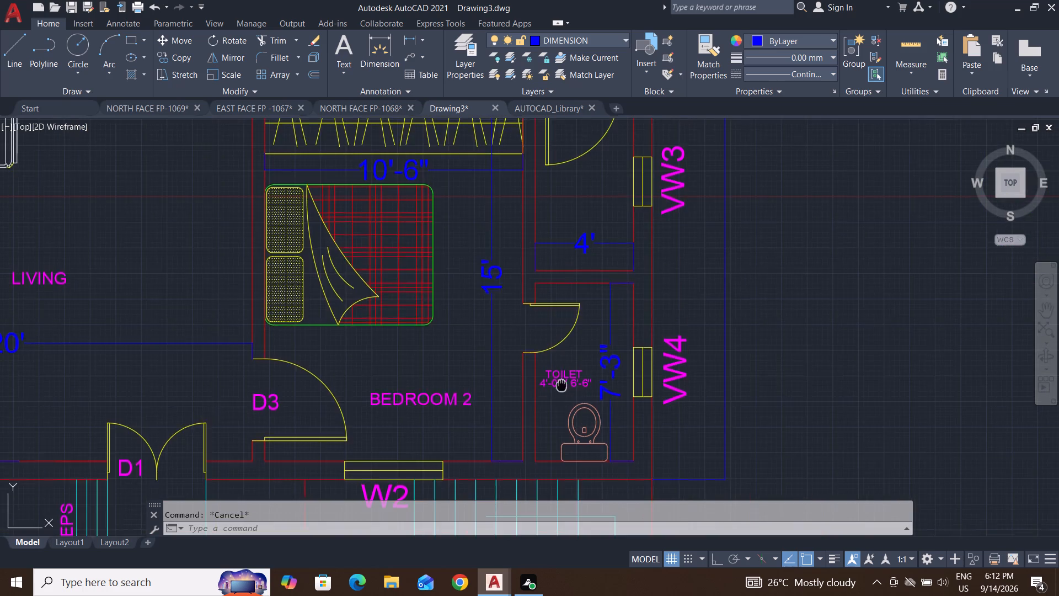
middle_click_drag(577, 353, 587, 334)
key("Escape")
key("Escape")
key("Escape")
key("Escape")
key("Escape")
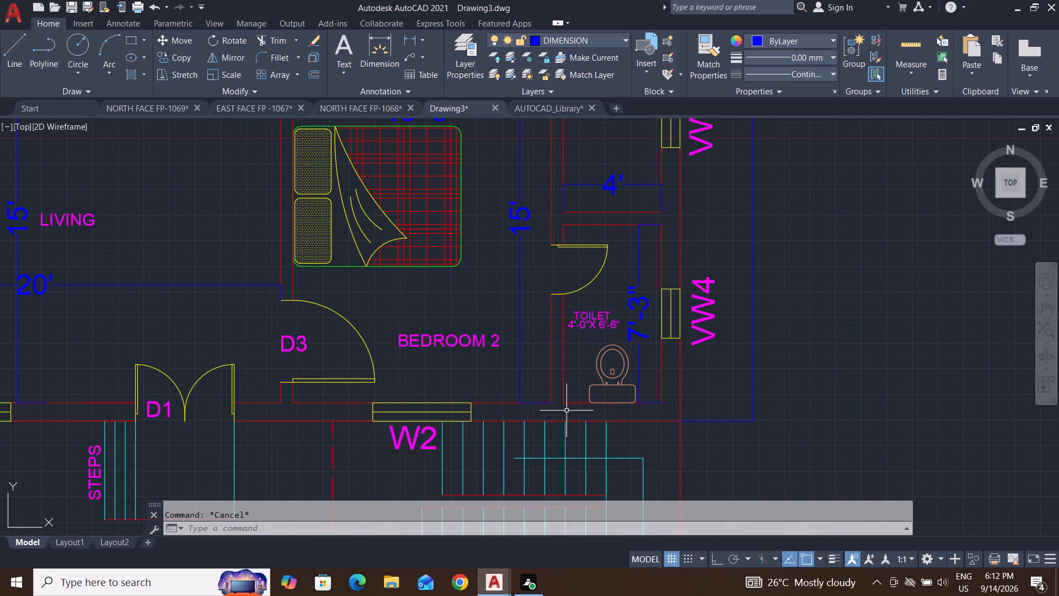
key("Escape")
key("Escape")
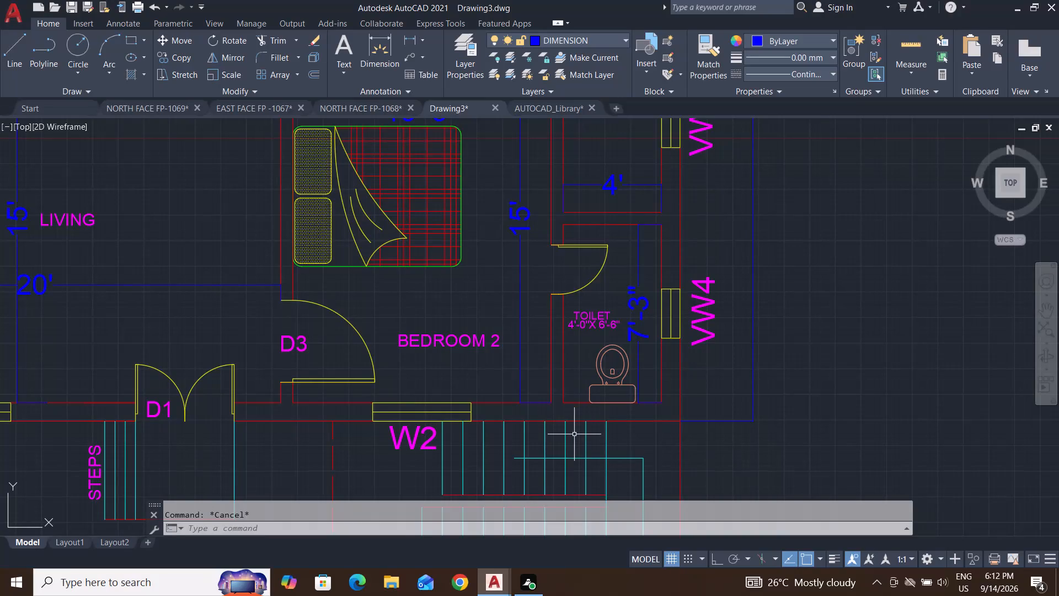
key("Escape")
key("Escape")
scroll(579, 448, "down", 2)
middle_click_drag(579, 448, 612, 389)
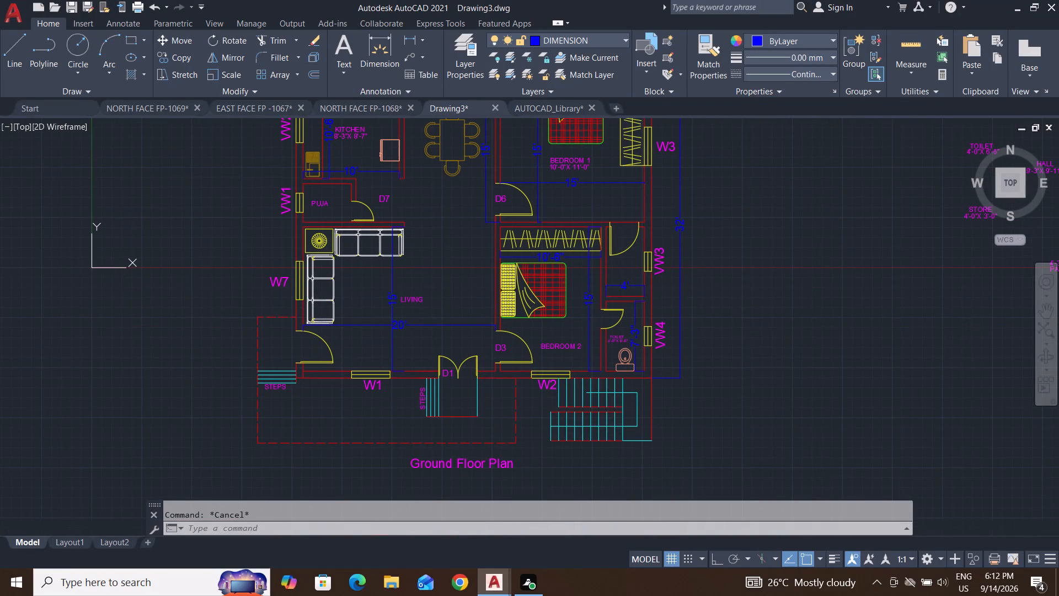
key("Escape")
key("Escape")
key("Escape")
middle_click_drag(609, 455, 629, 508)
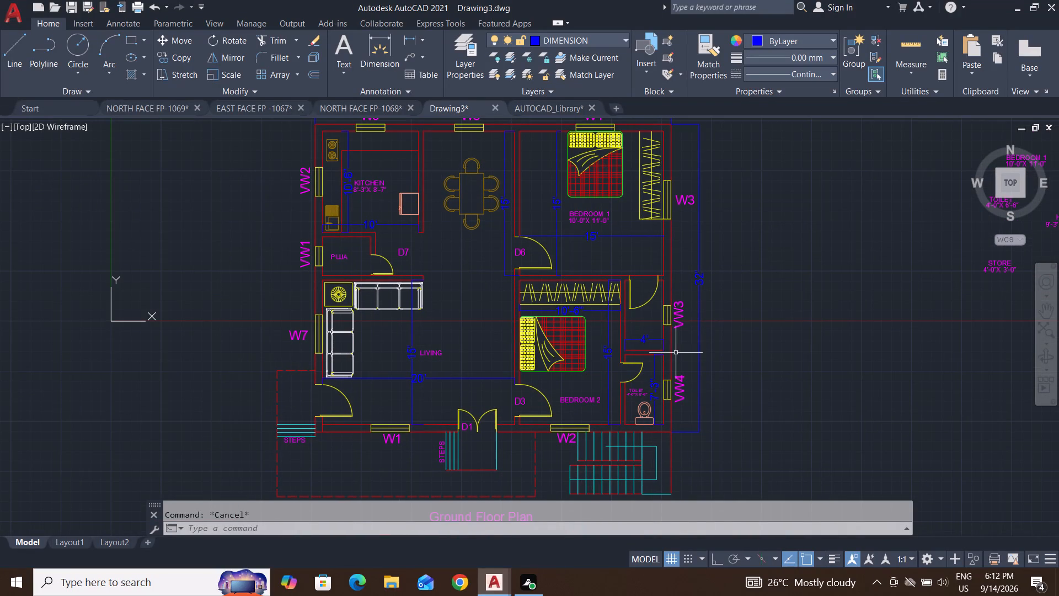
middle_click_drag(678, 349, 680, 393)
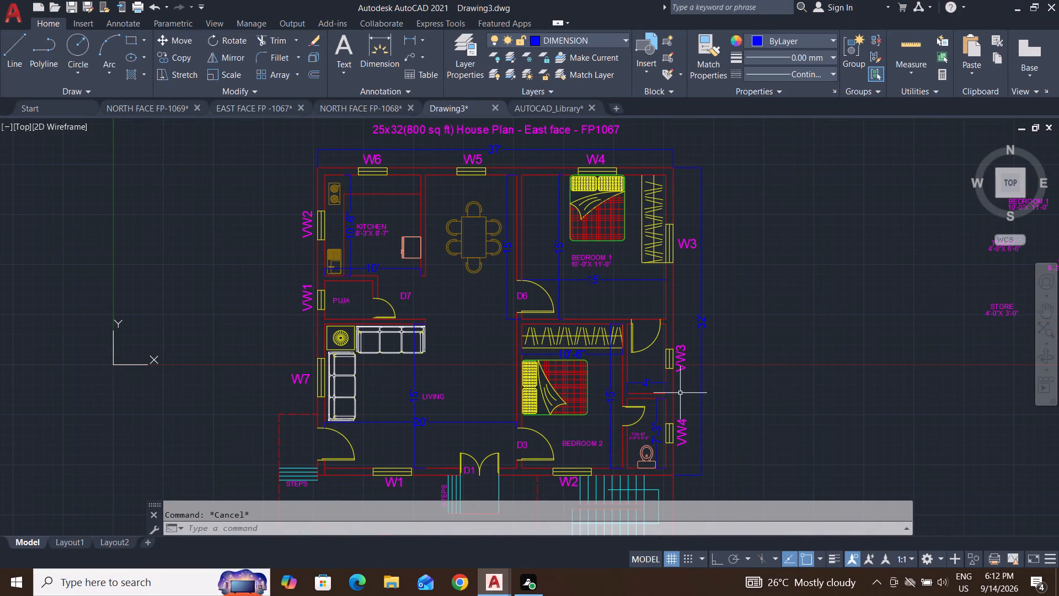
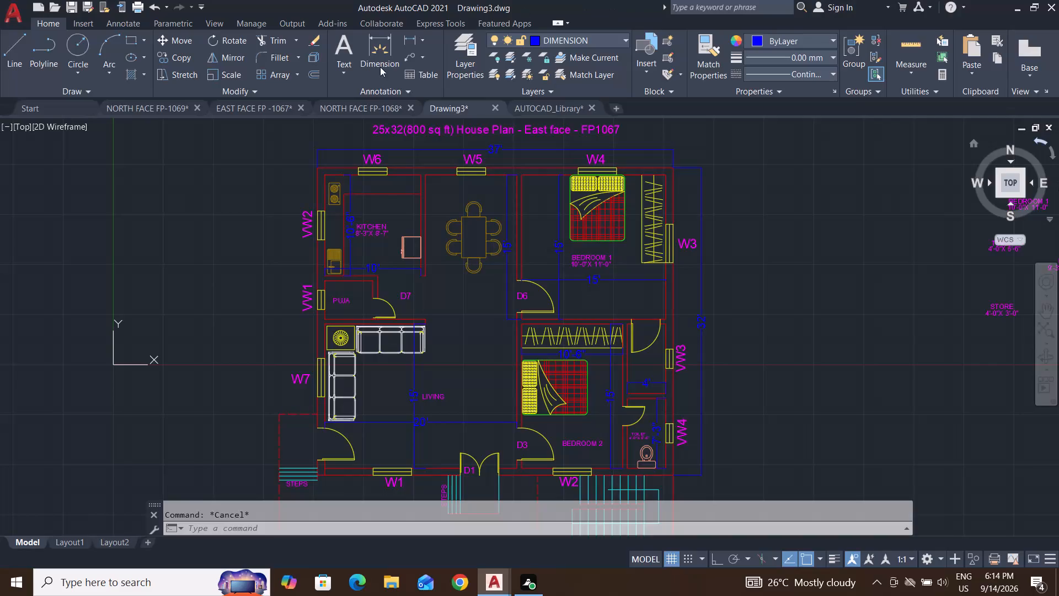
Delete the short cyan line closing the staircase's lower-right corner in the ground floor plan.
scroll(581, 334, "down", 2)
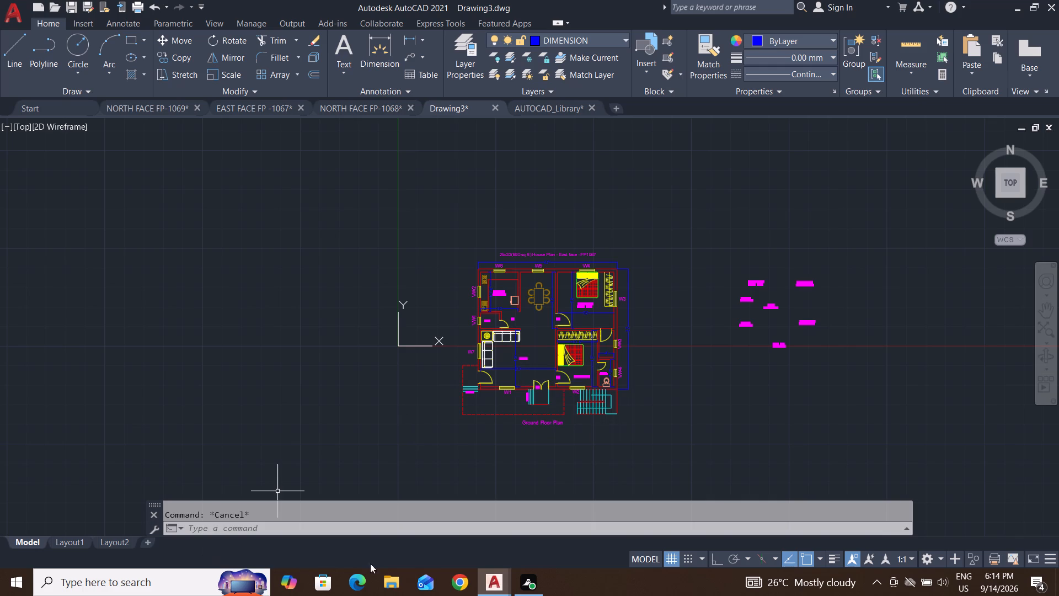
scroll(575, 413, "up", 2)
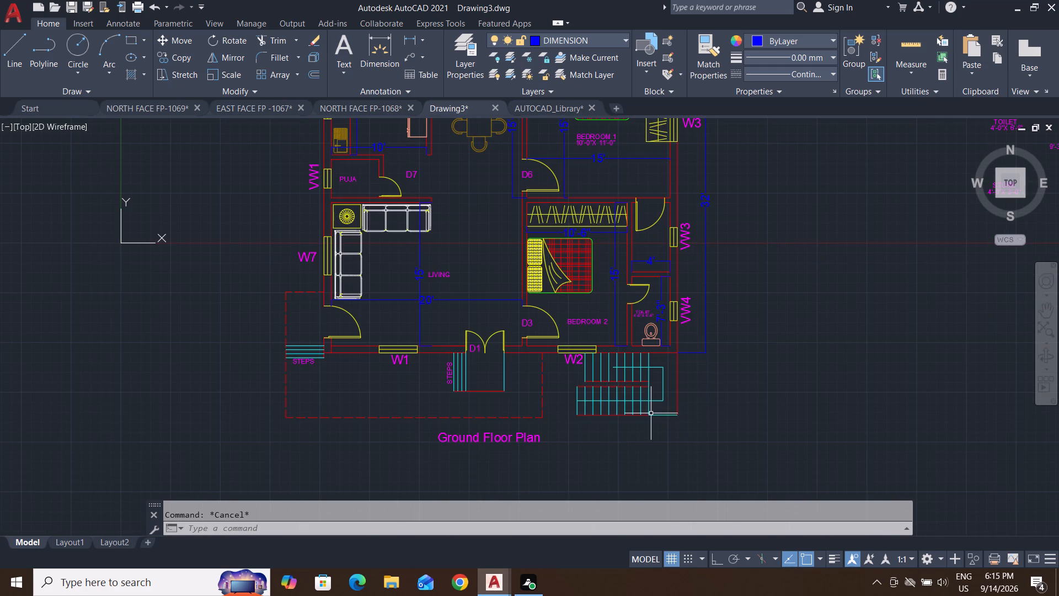
scroll(679, 418, "up", 2)
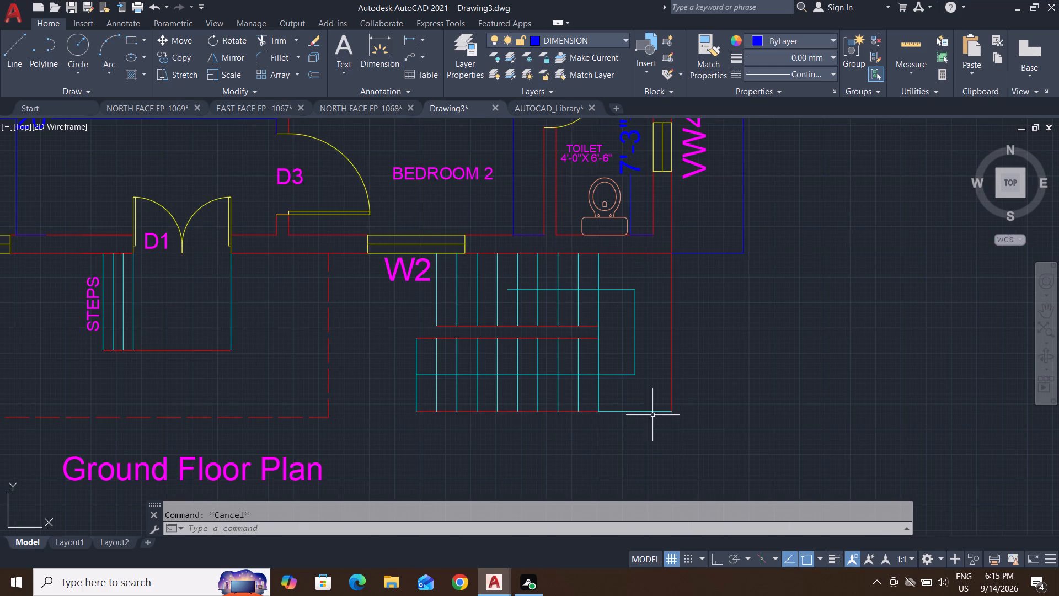
left_click(643, 412)
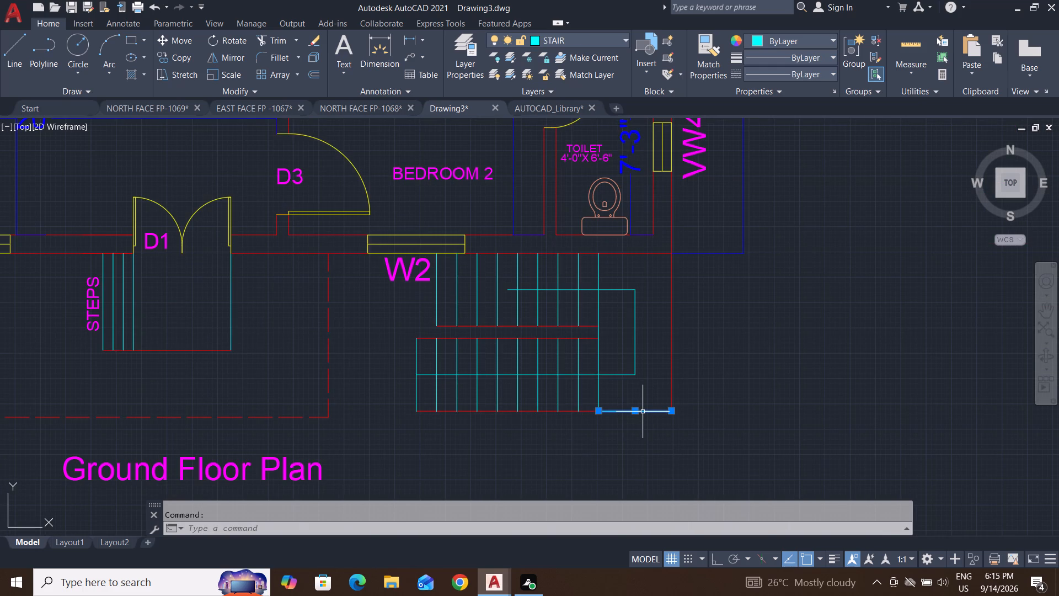
key("Delete")
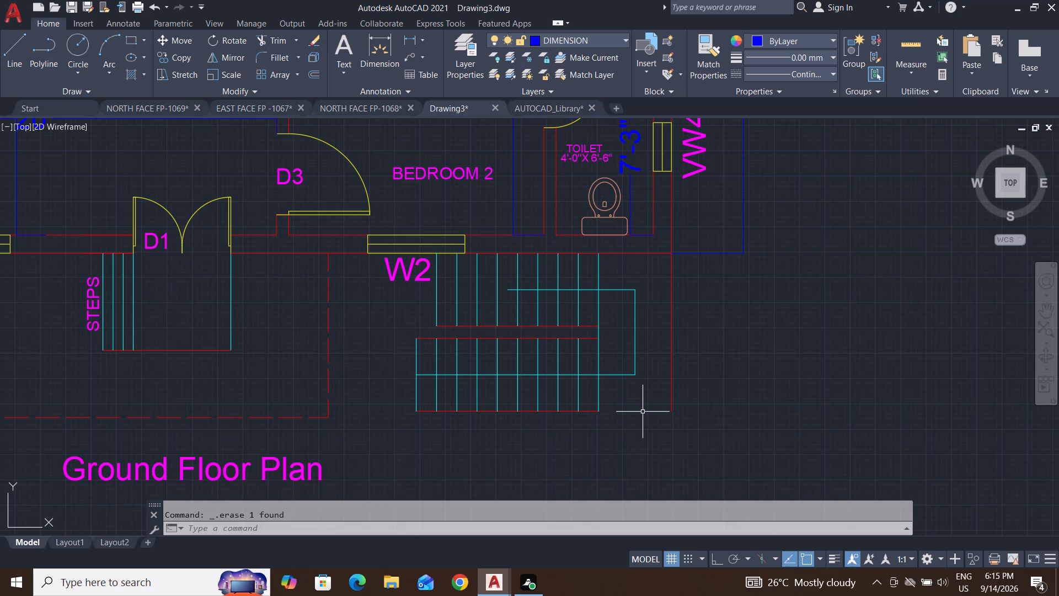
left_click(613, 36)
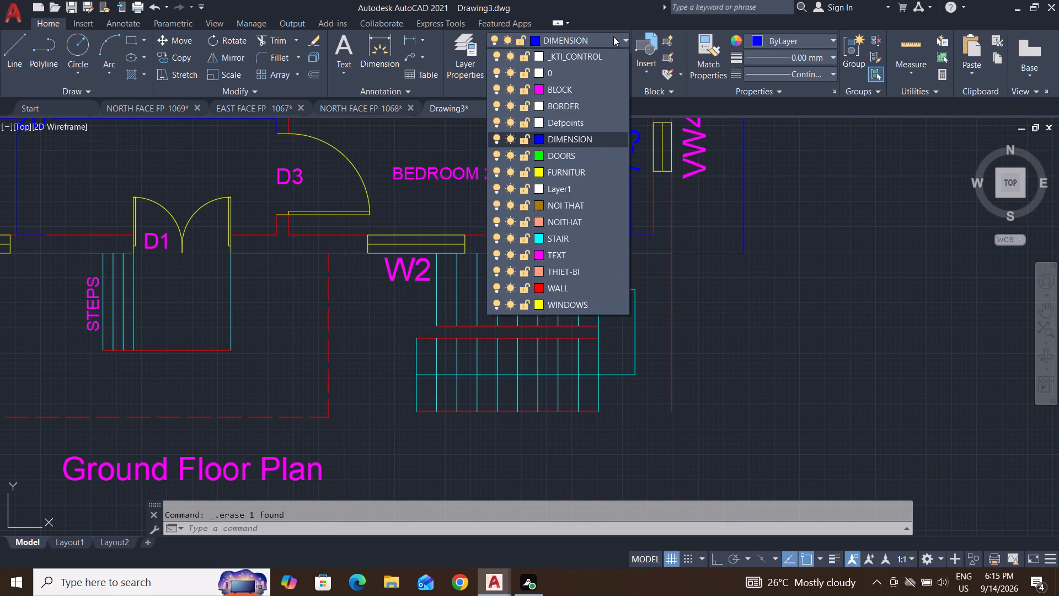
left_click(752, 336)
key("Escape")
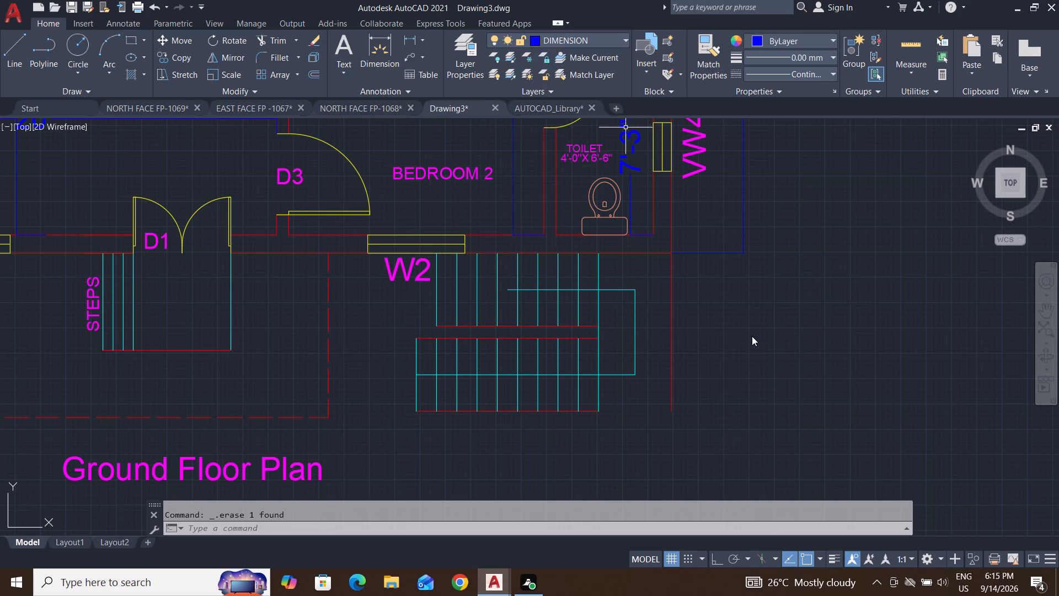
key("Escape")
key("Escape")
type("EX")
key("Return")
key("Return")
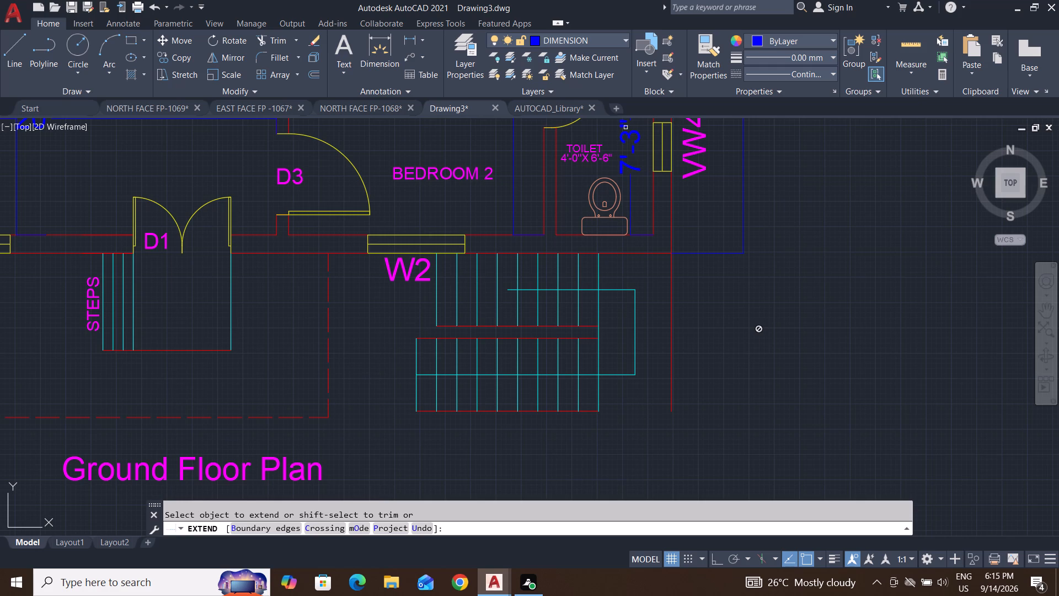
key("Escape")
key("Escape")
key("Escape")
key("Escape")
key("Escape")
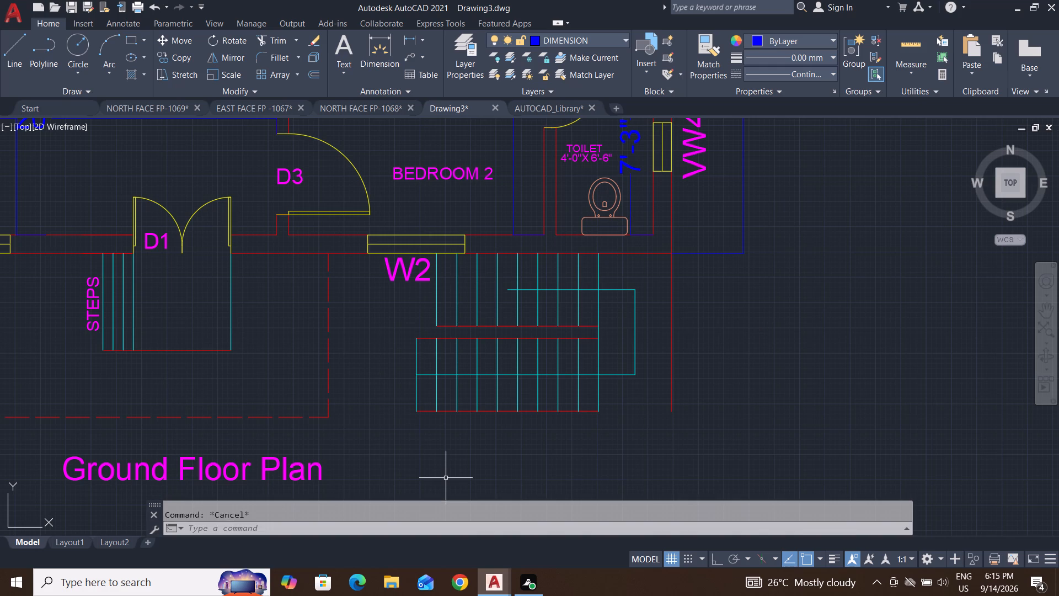
Extend the red line along the bottom of the staircase to meet the vertical red line at the plan's east side.
type("EX")
key("Return")
key("Return")
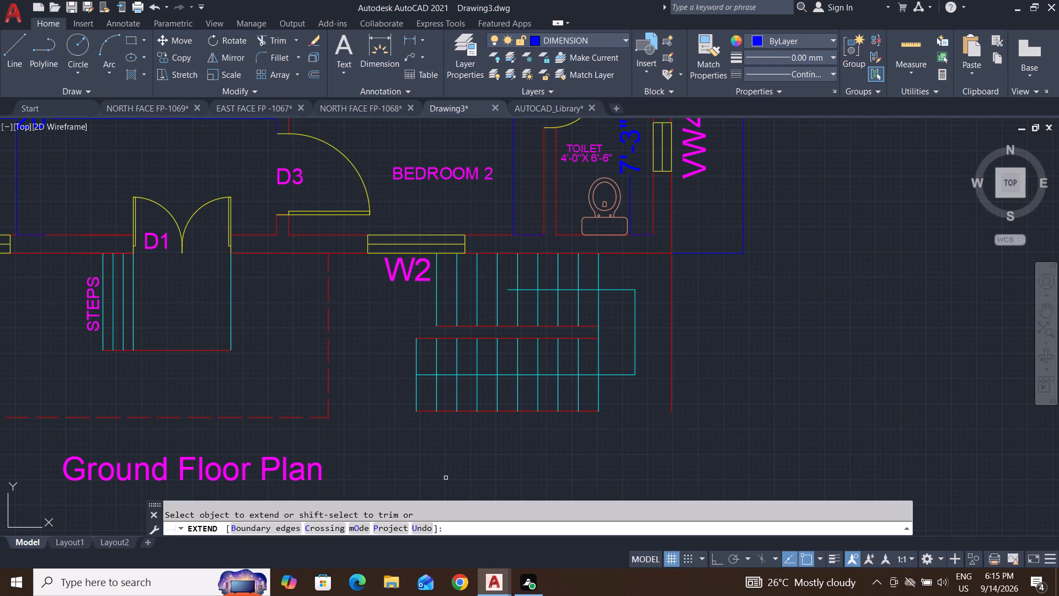
left_click(589, 411)
scroll(624, 448, "down", 1)
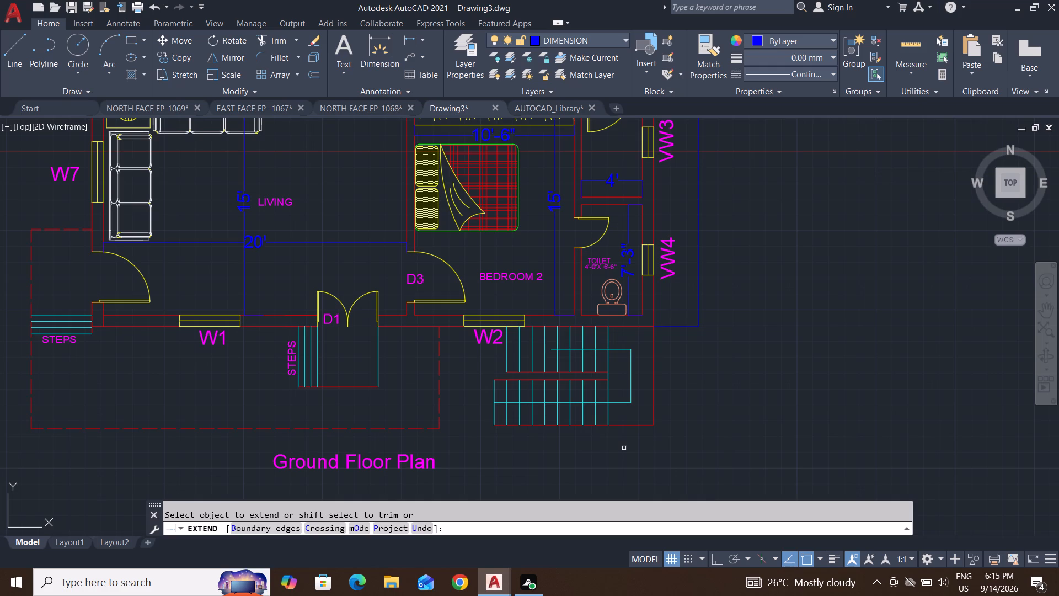
scroll(624, 448, "down", 2)
scroll(525, 460, "up", 2)
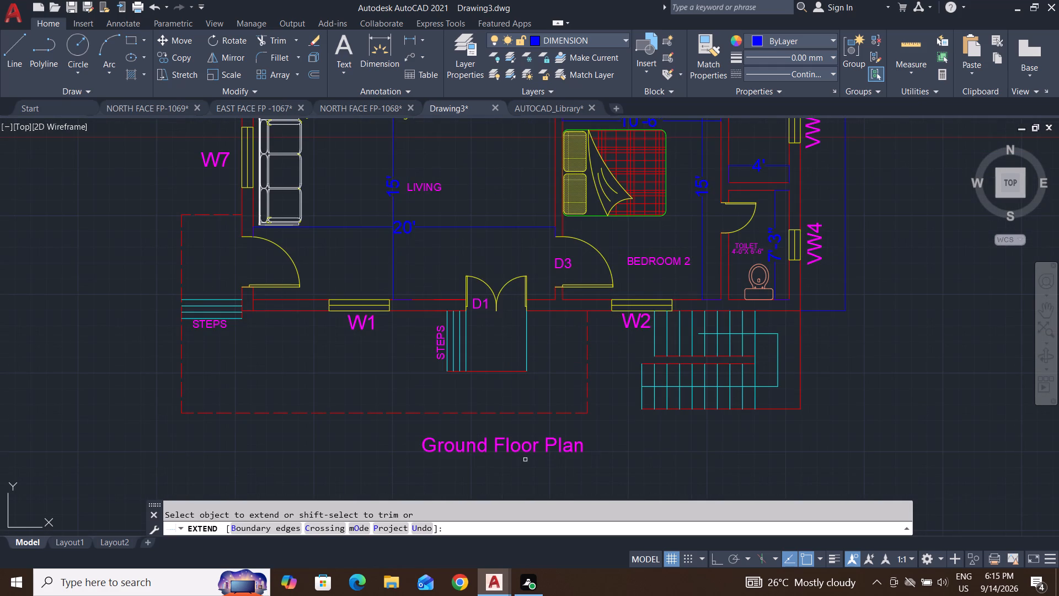
key("Escape")
key("Escape")
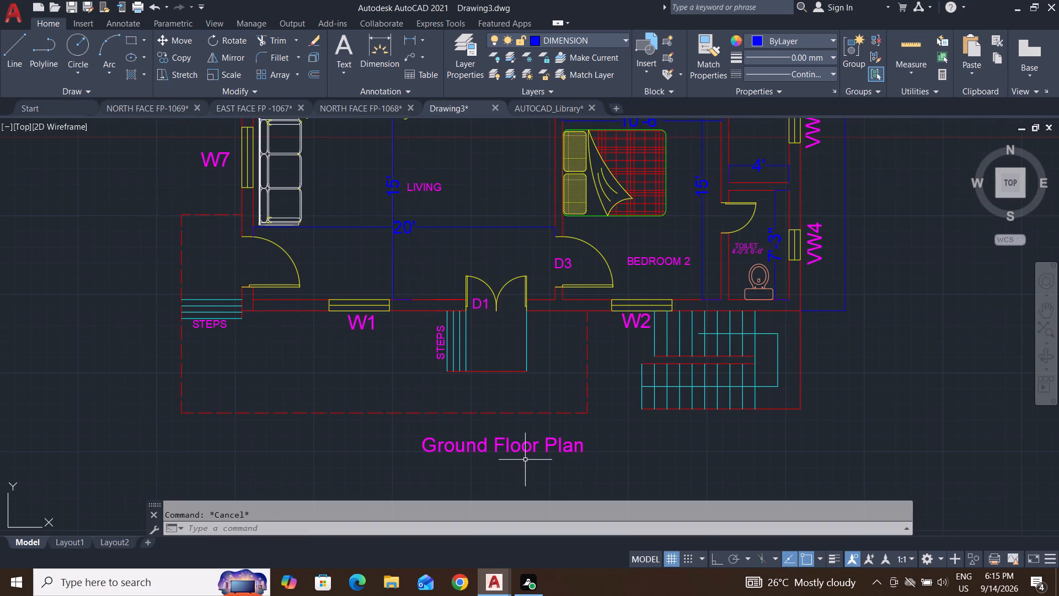
key("Escape")
Copy the two-line BEDROOM 1 label from the loose labels east of the plan to the empty area just west of window VW2.
scroll(418, 386, "down", 1)
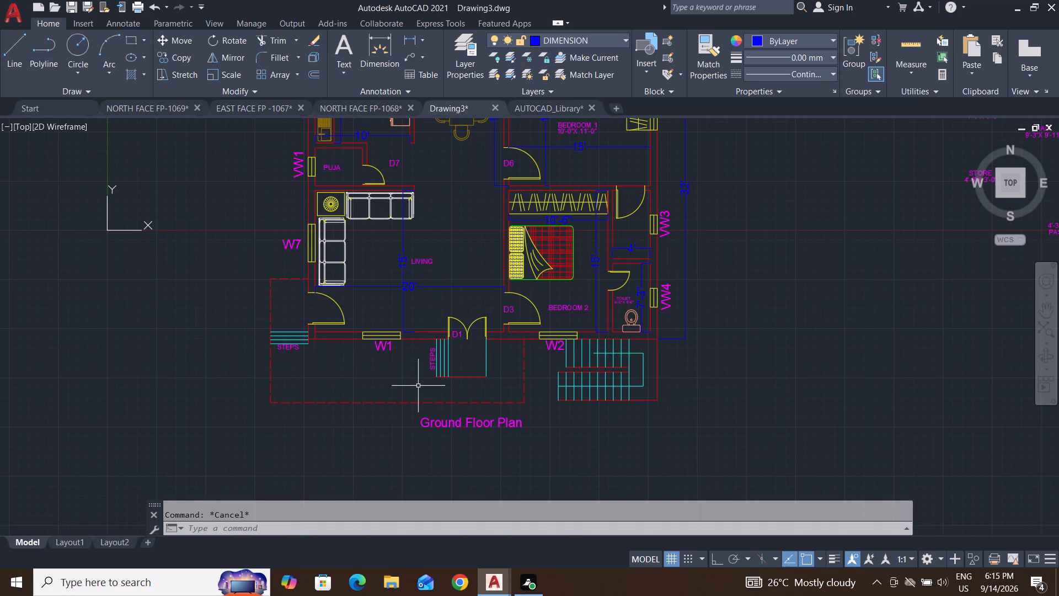
scroll(418, 386, "down", 2)
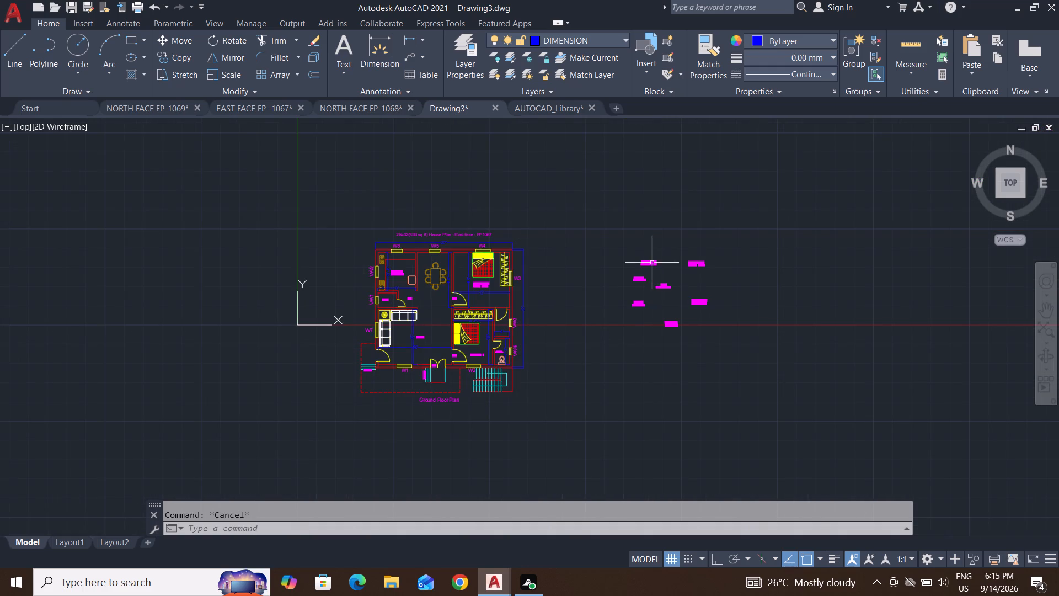
scroll(651, 260, "up", 3)
left_click(677, 253)
left_click(529, 308)
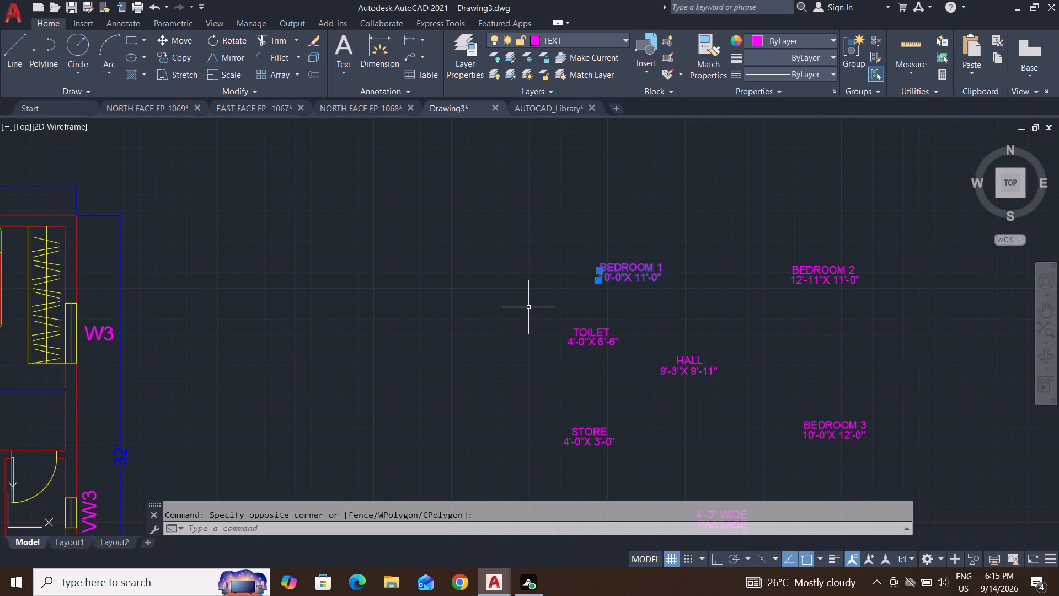
type("CO")
key("Return")
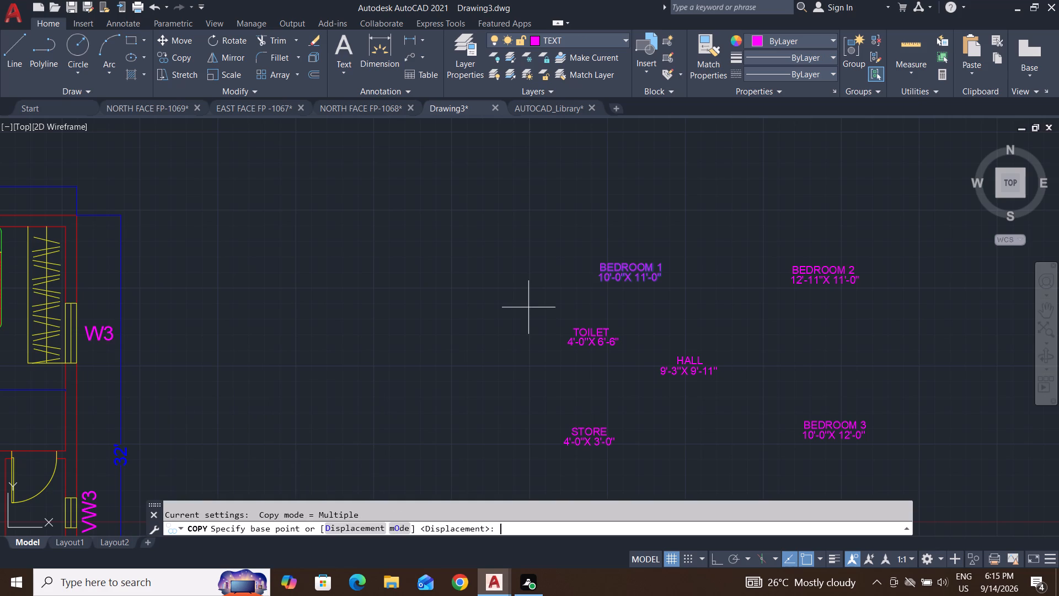
left_click(603, 282)
scroll(633, 299, "down", 3)
scroll(335, 268, "up", 2)
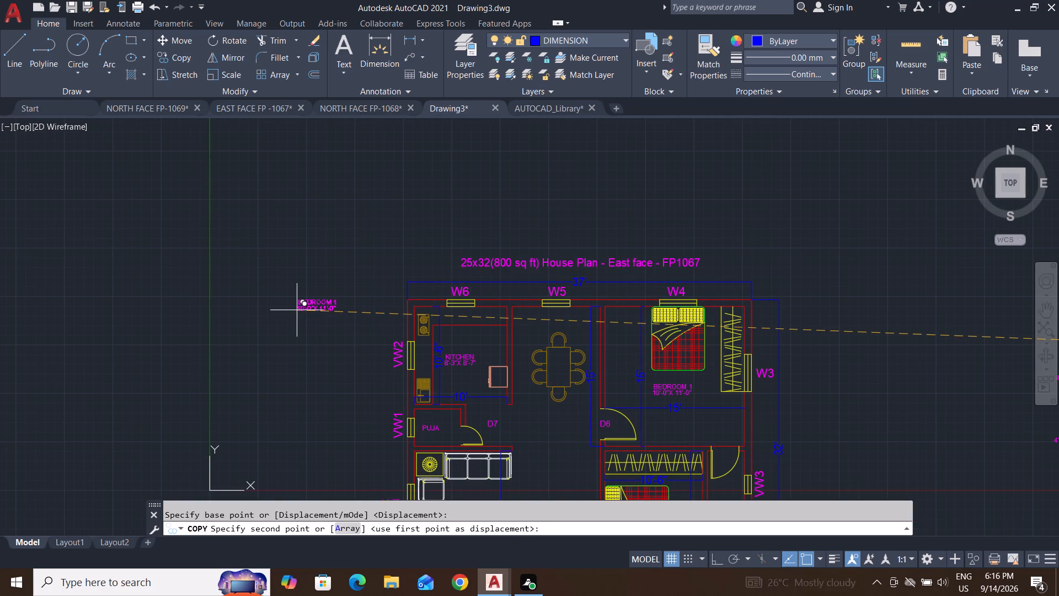
left_click(296, 308)
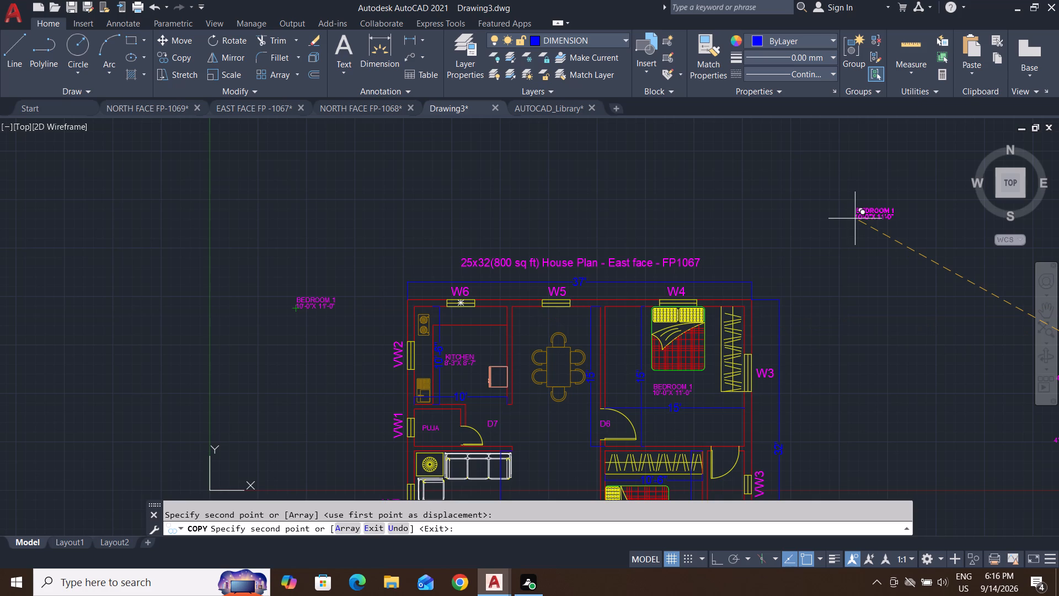
key("Escape")
key("Escape")
key("Escape")
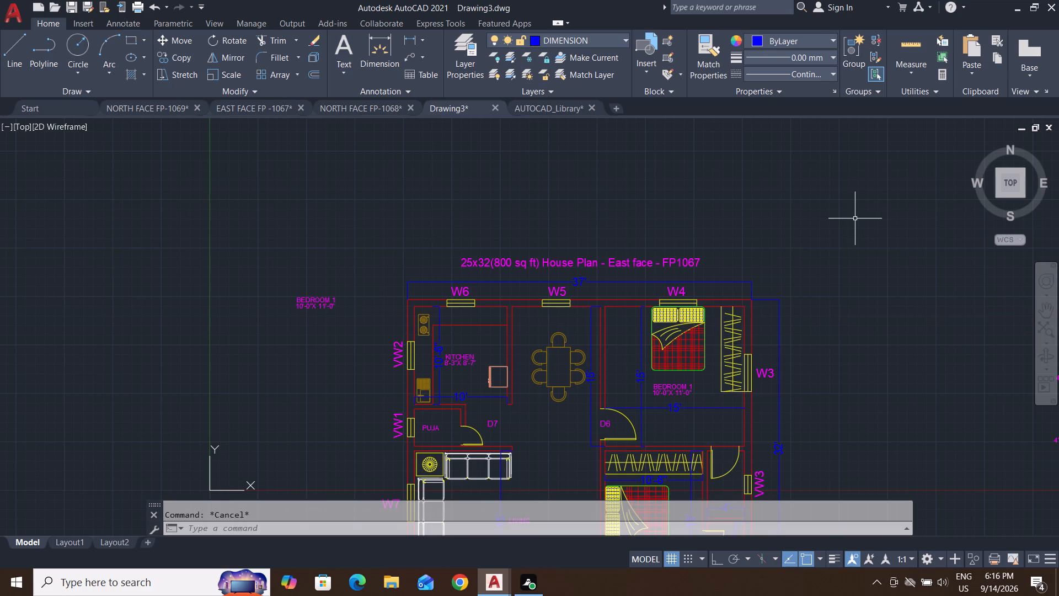
Change the BEDROOM 1 line of the copied label west of window VW2 to read C1- 9"X14"=9 NO'S.
scroll(478, 306, "up", 3)
middle_click_drag(60, 326, 51, 321)
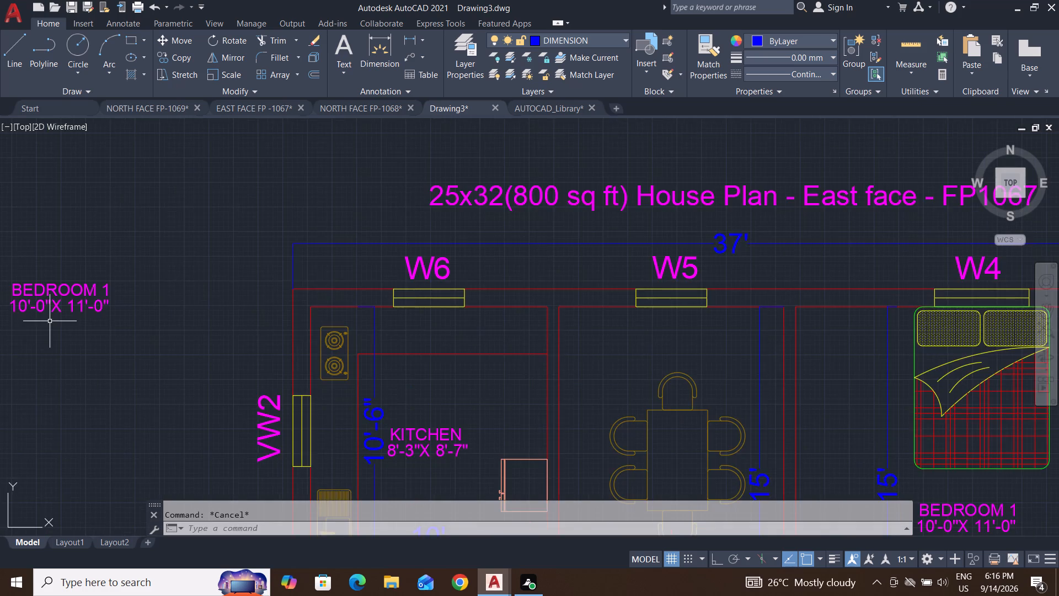
middle_click_drag(51, 321, 405, 359)
scroll(392, 337, "up", 2)
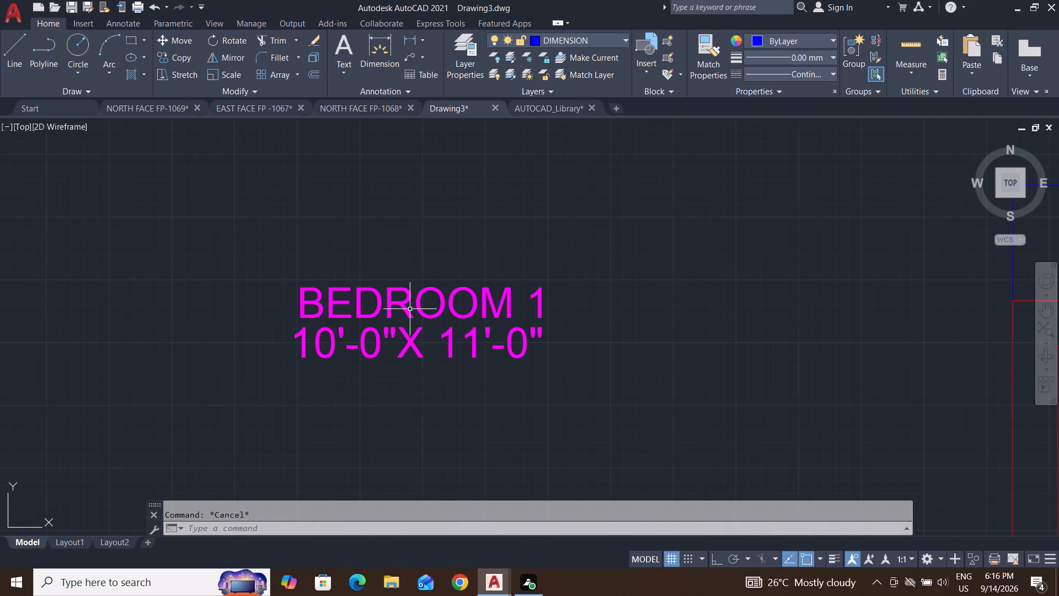
left_click(410, 309)
double_click(401, 310)
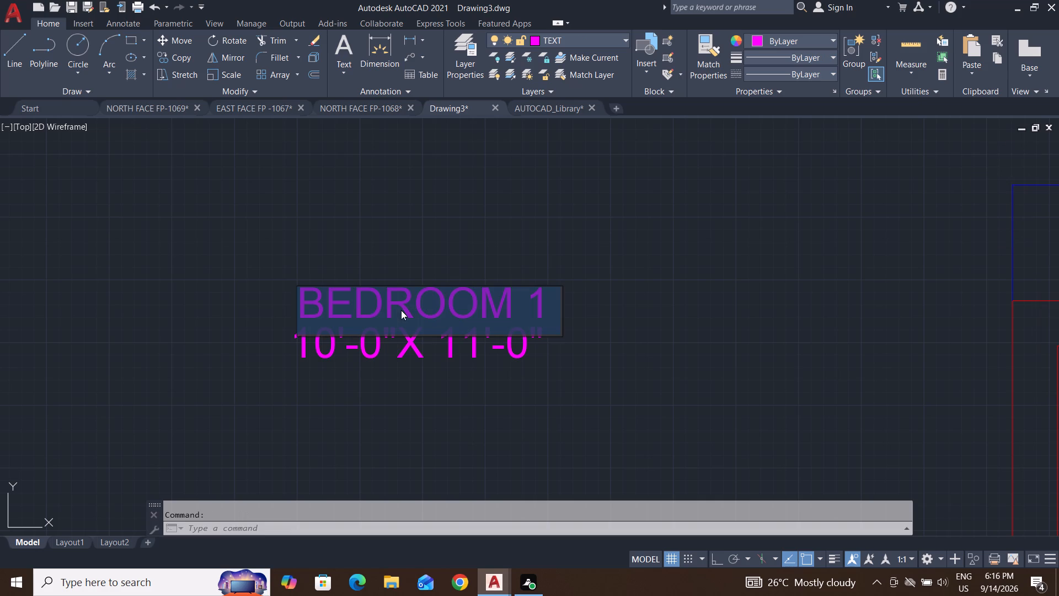
key("BackSpace")
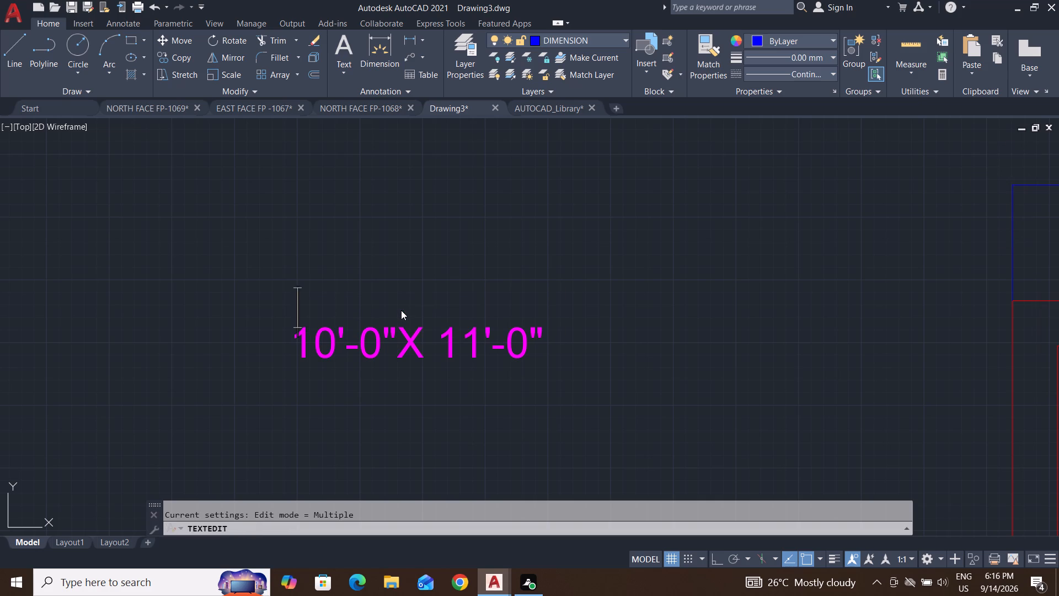
key("c")
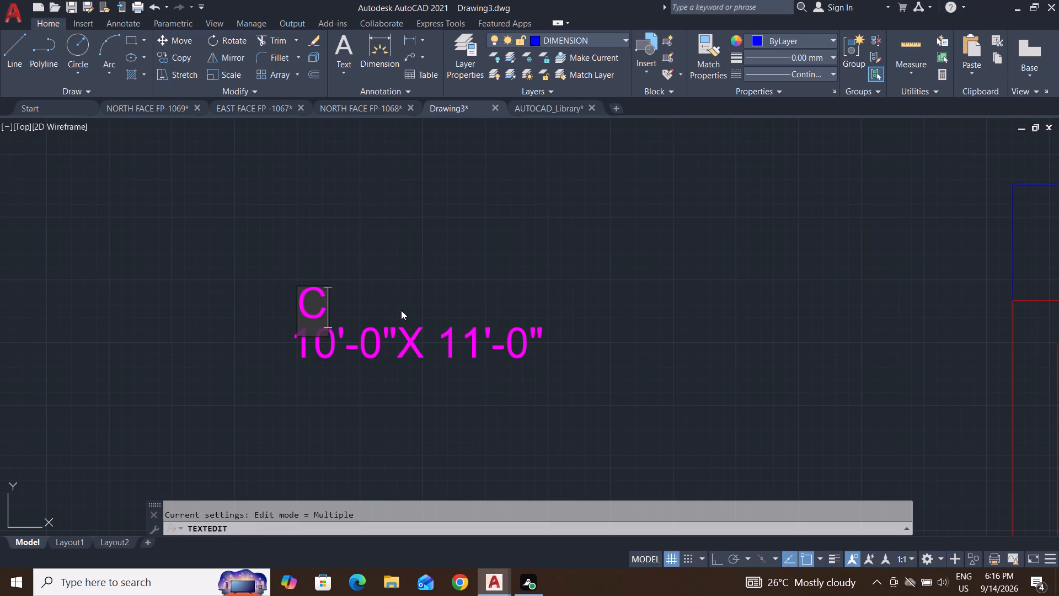
key("1")
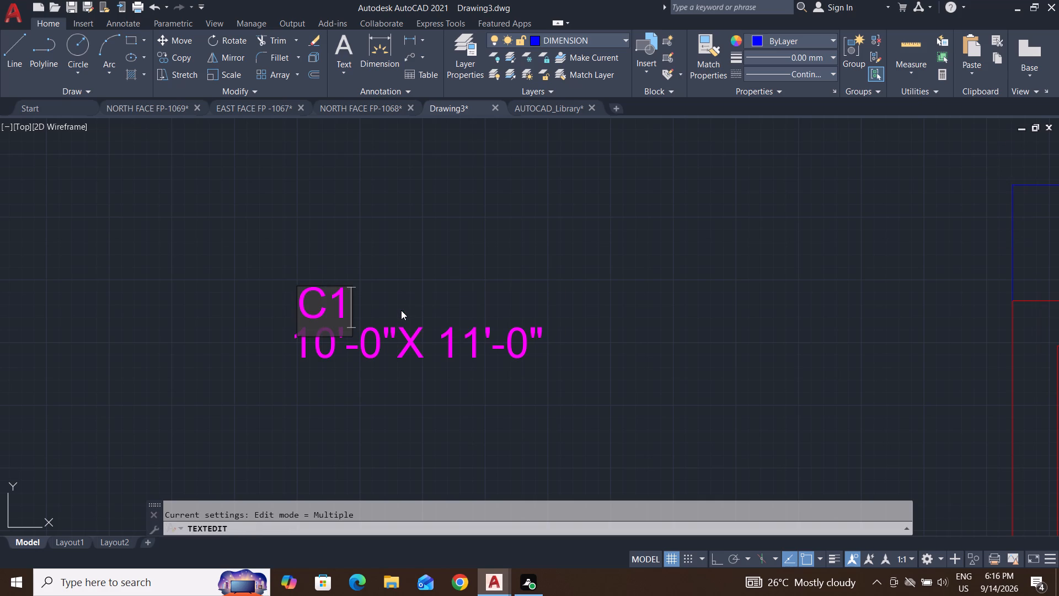
key("equal")
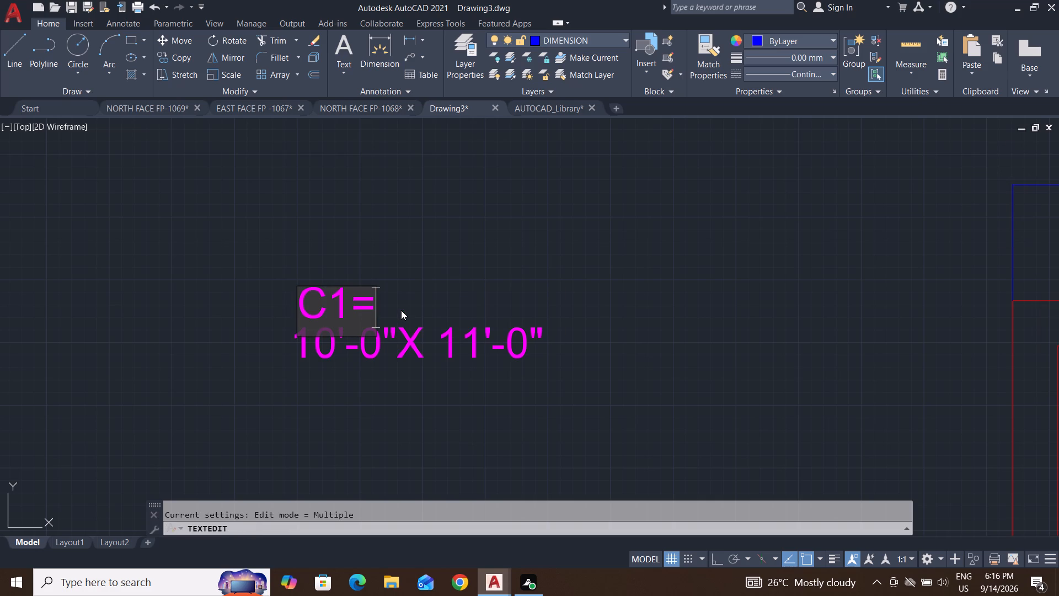
key("BackSpace")
key("minus")
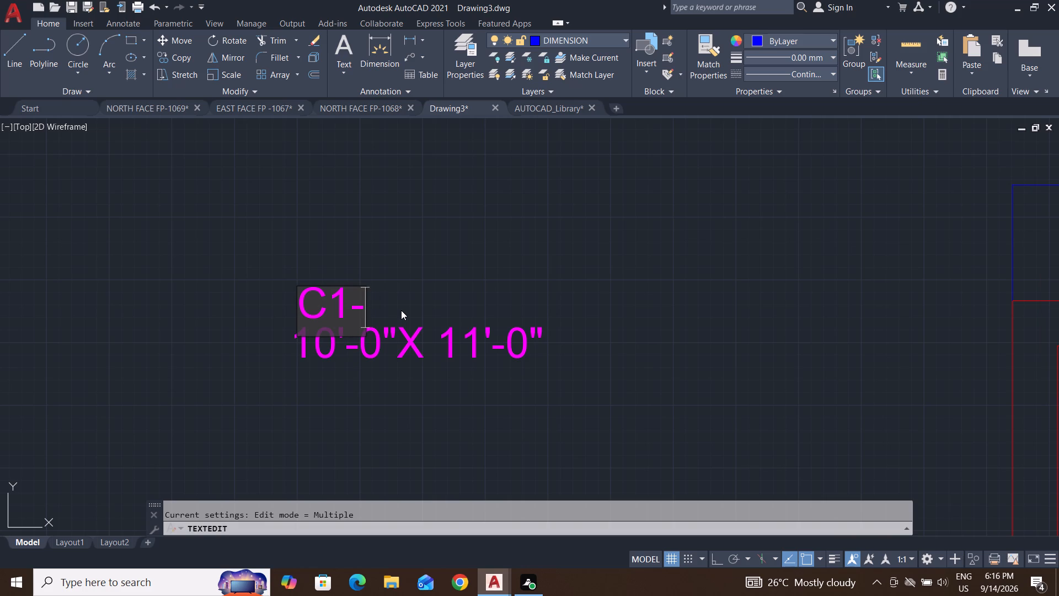
key("space")
type("9\"")
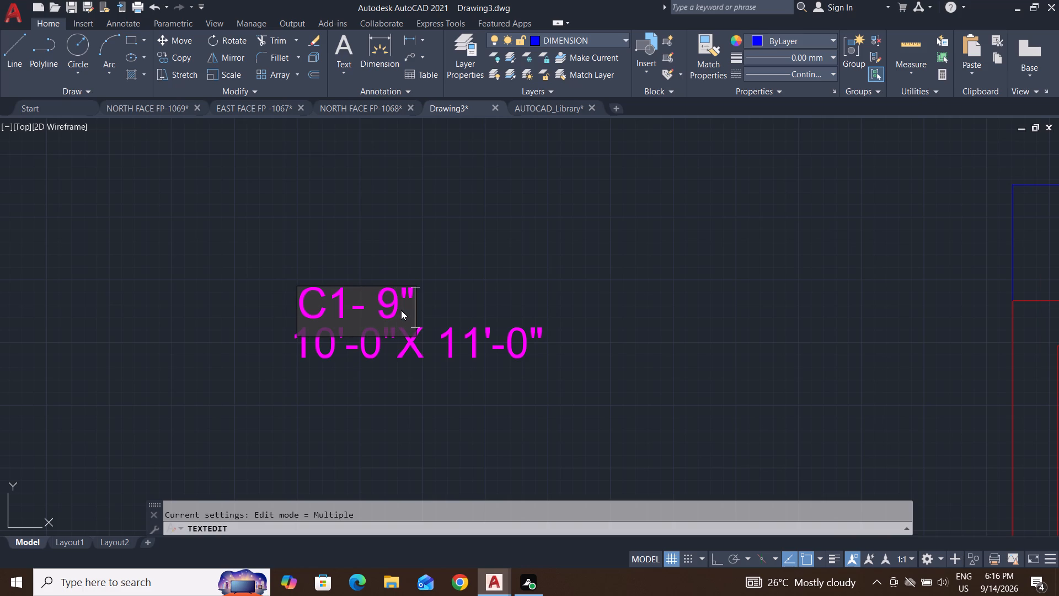
key("x")
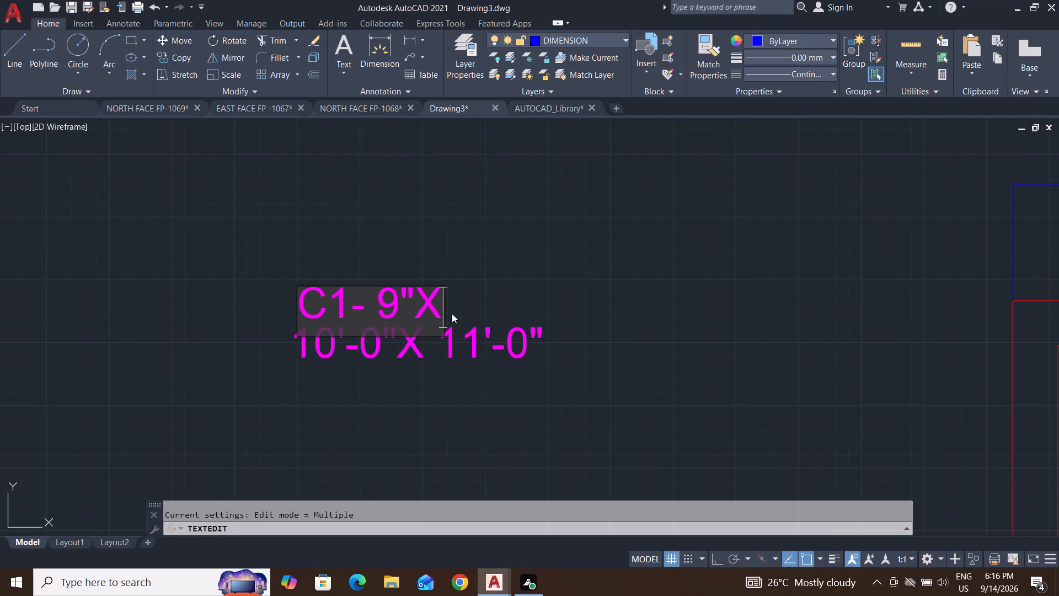
type("14\"")
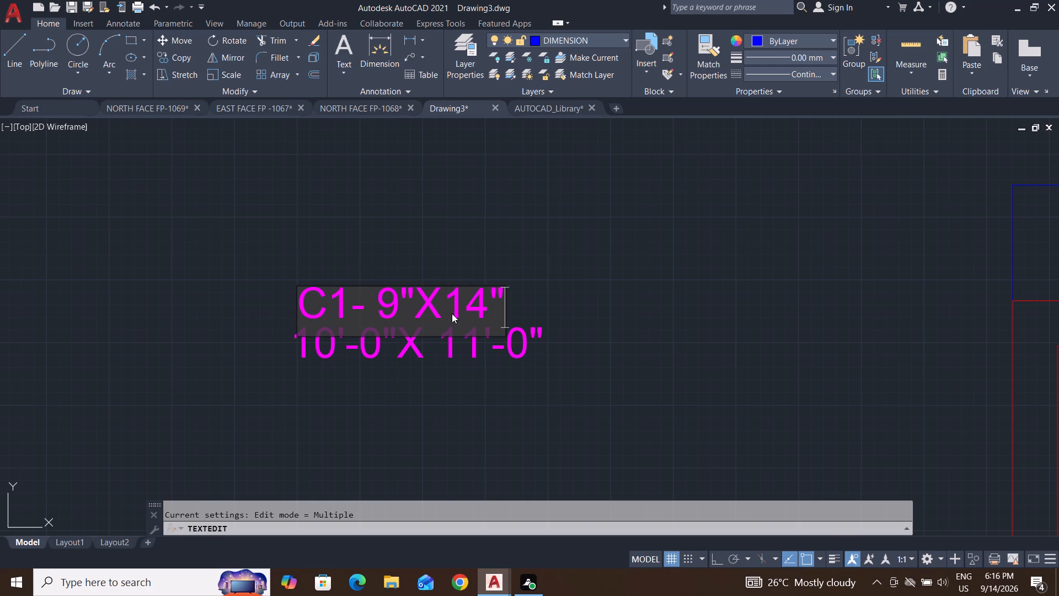
key("minus")
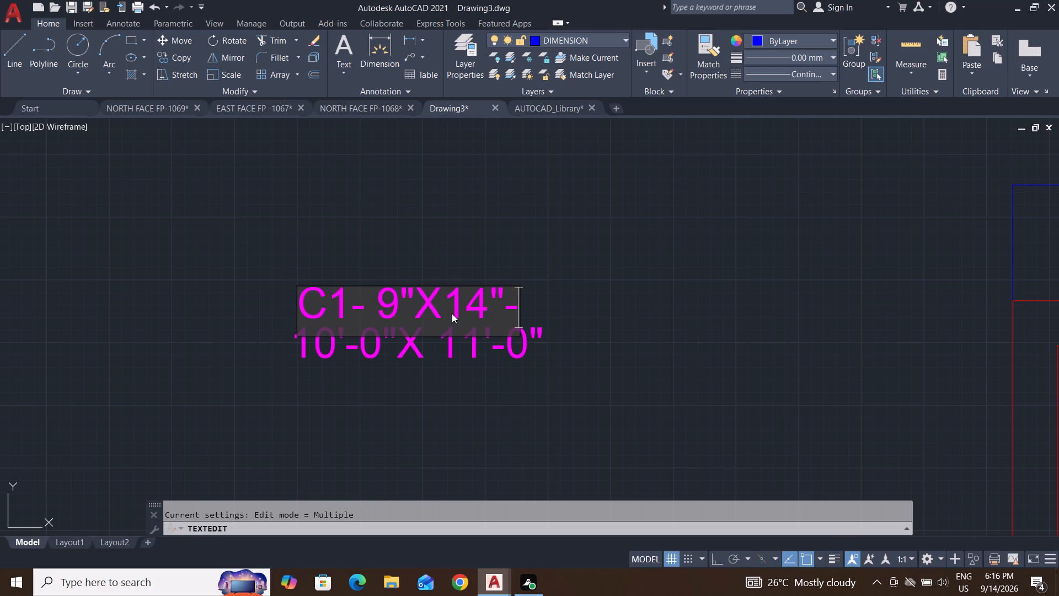
key("BackSpace")
key("equal")
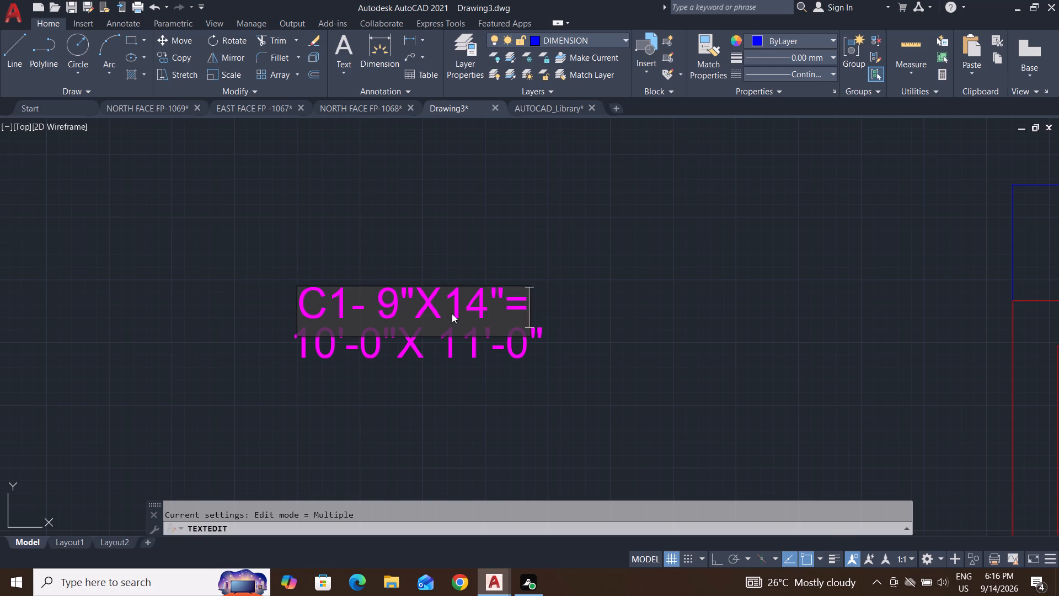
key("9")
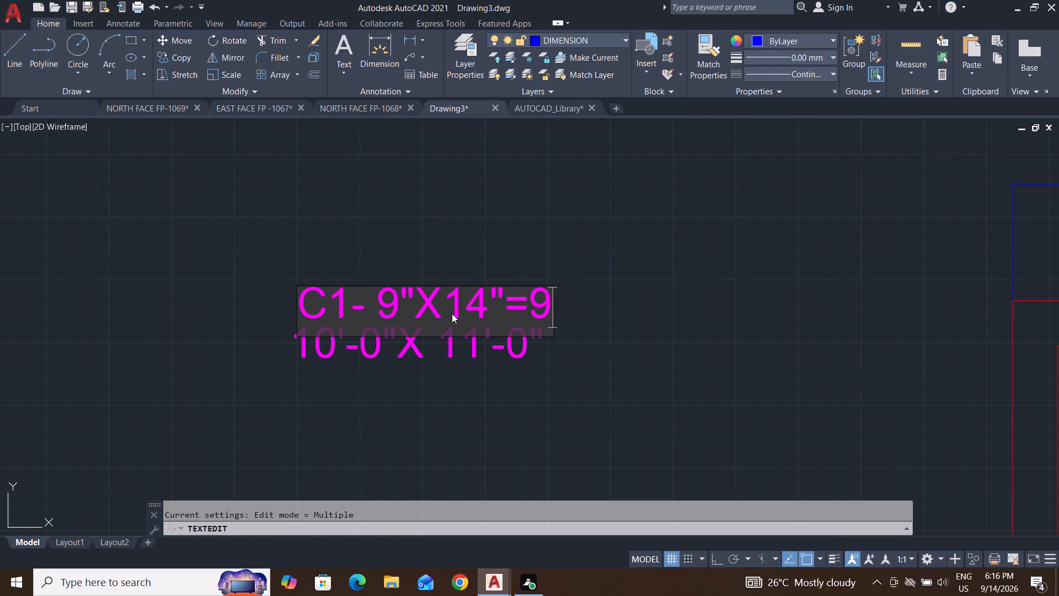
key("space")
type("N")
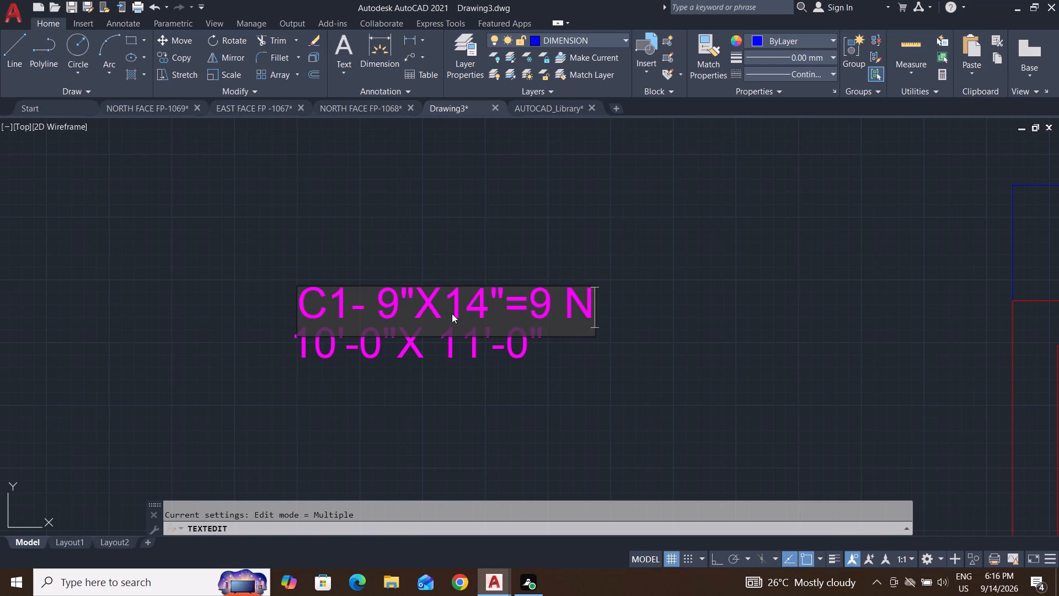
type("OS")
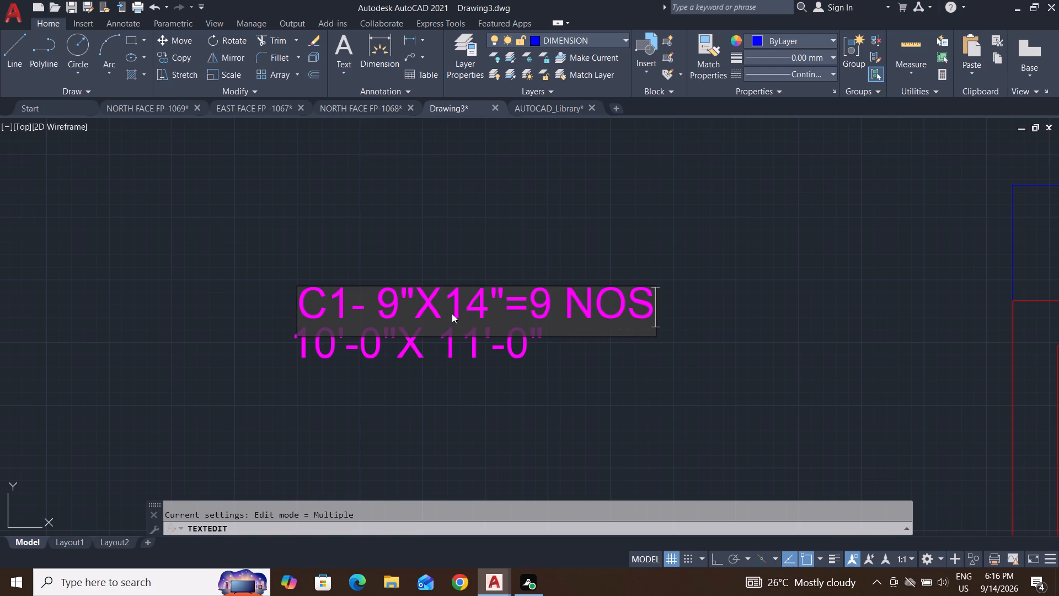
key("BackSpace")
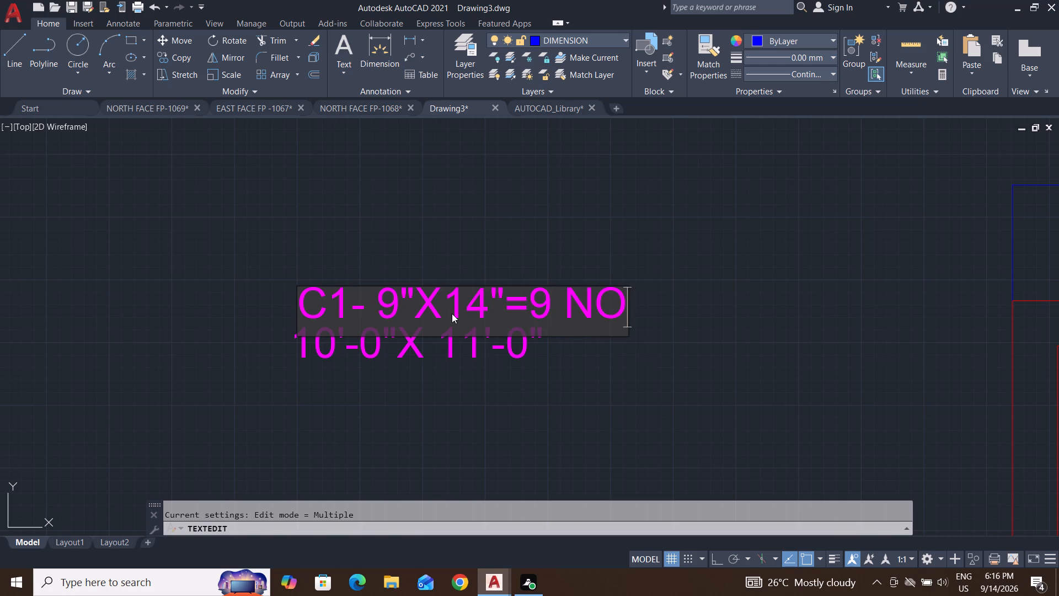
key("shift+quotedbl")
key("BackSpace")
key("semicolon")
key("BackSpace")
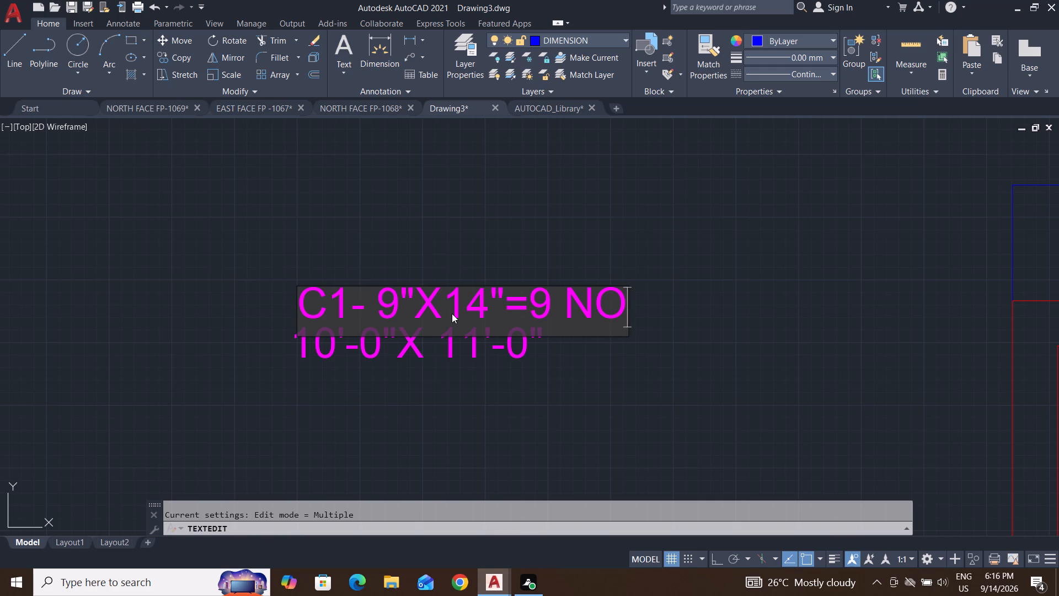
key("apostrophe")
key("s")
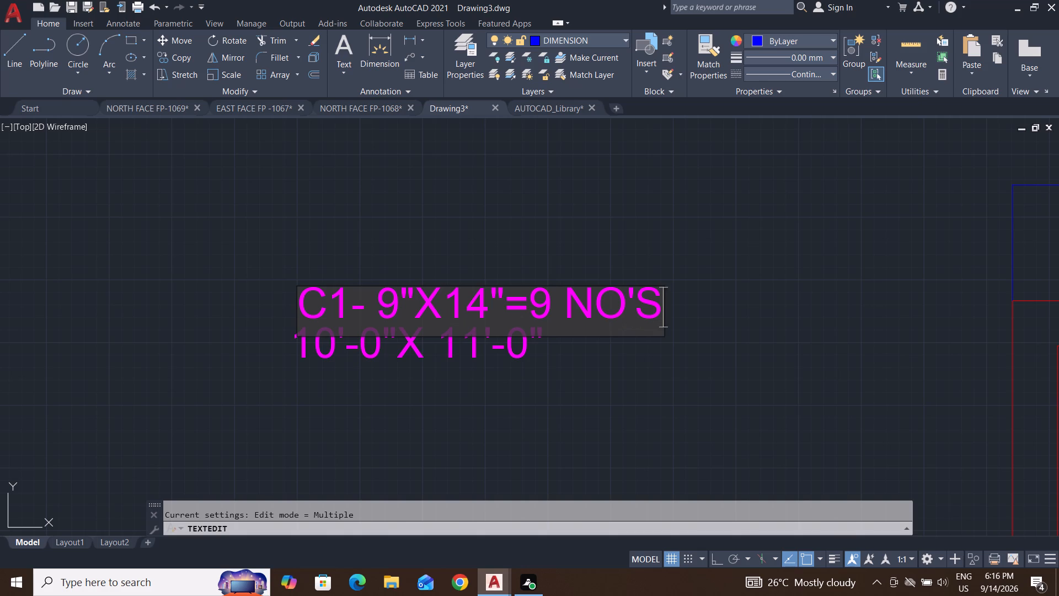
key("Return")
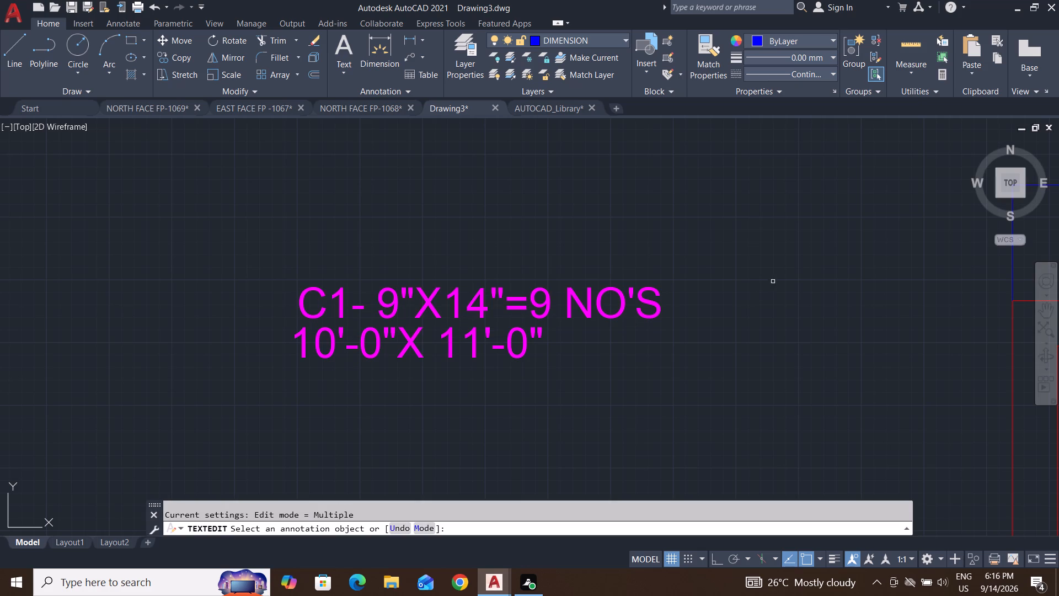
key("Escape")
key("Escape")
key("Escape")
key("Escape")
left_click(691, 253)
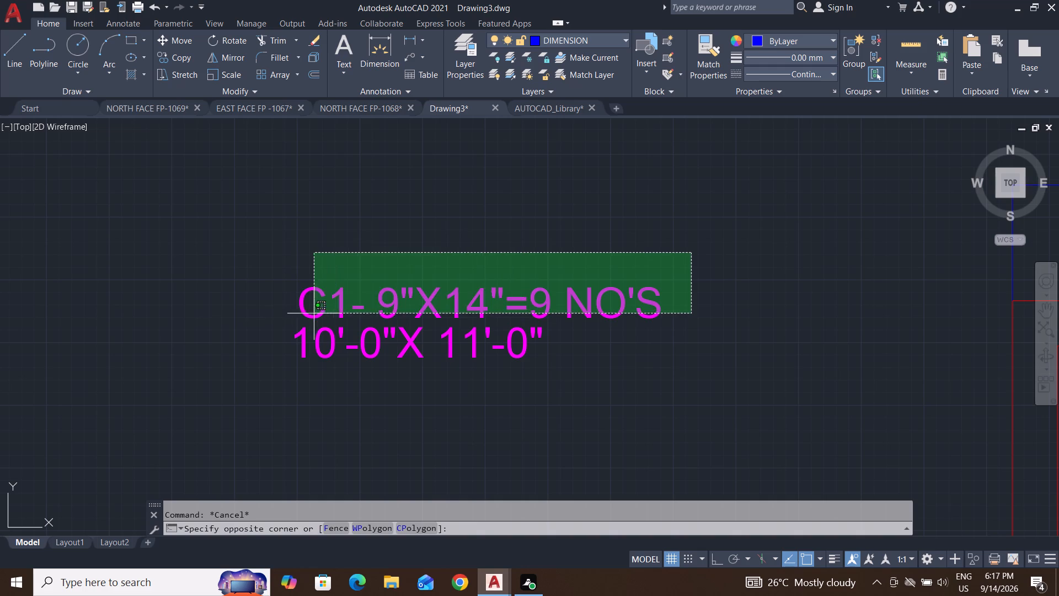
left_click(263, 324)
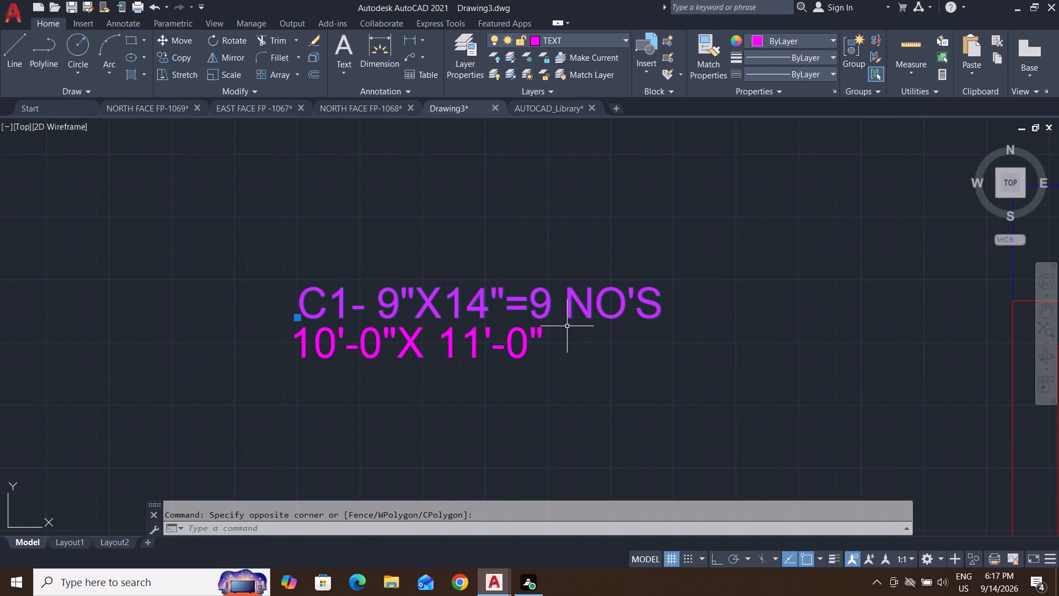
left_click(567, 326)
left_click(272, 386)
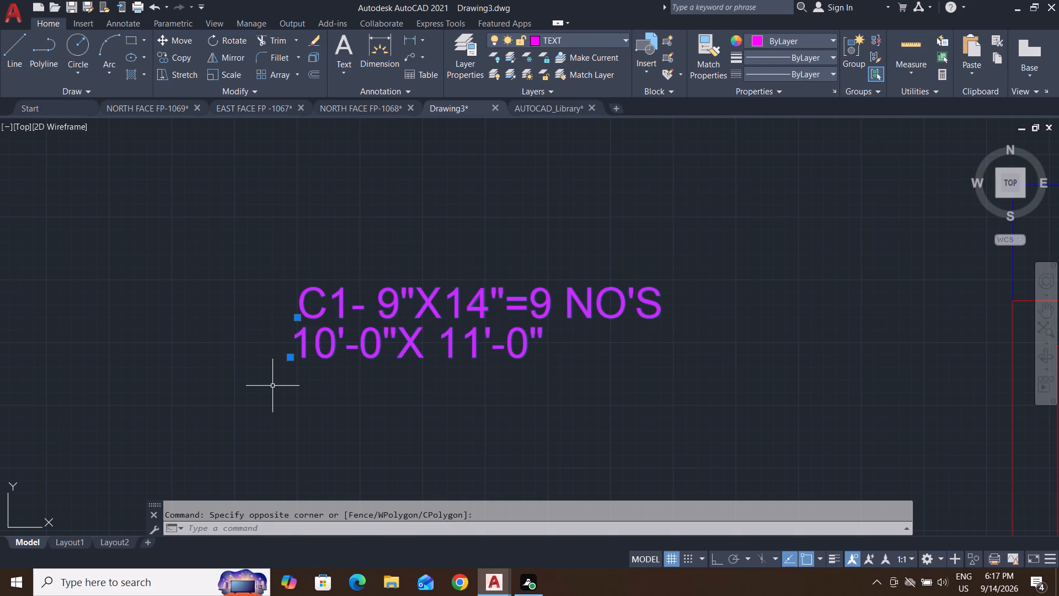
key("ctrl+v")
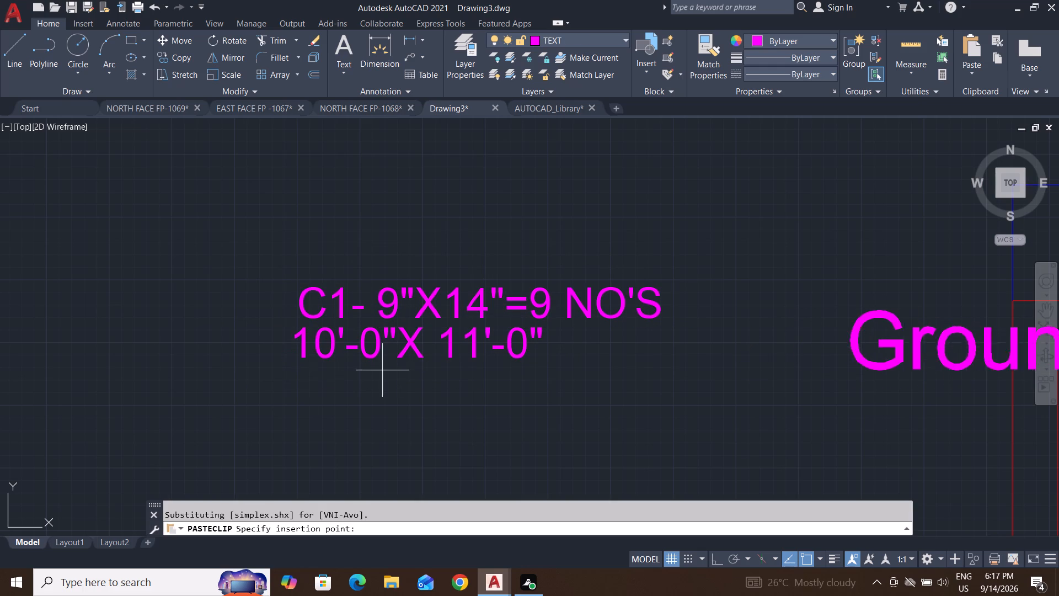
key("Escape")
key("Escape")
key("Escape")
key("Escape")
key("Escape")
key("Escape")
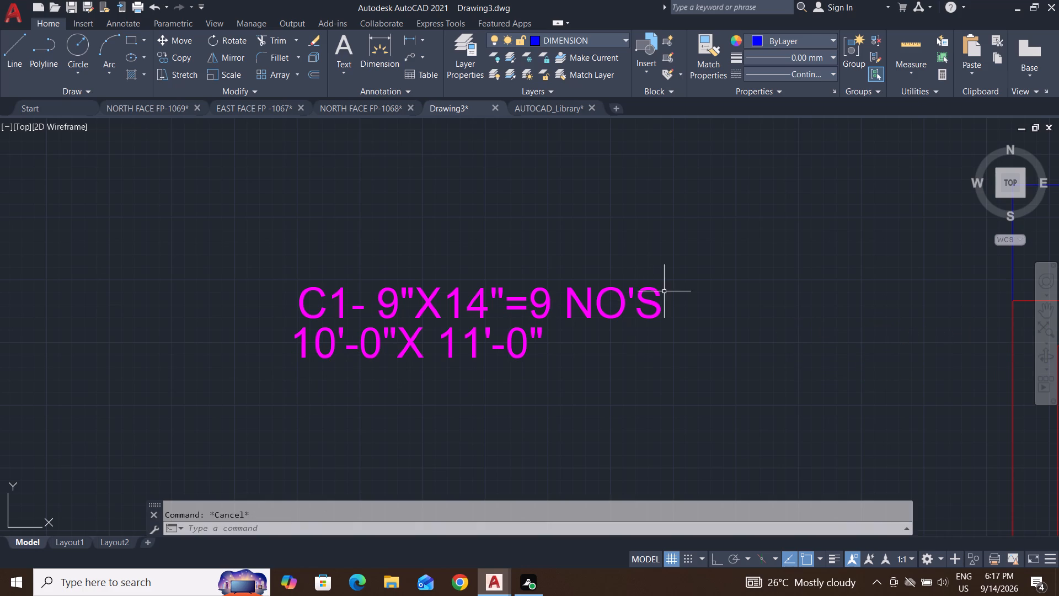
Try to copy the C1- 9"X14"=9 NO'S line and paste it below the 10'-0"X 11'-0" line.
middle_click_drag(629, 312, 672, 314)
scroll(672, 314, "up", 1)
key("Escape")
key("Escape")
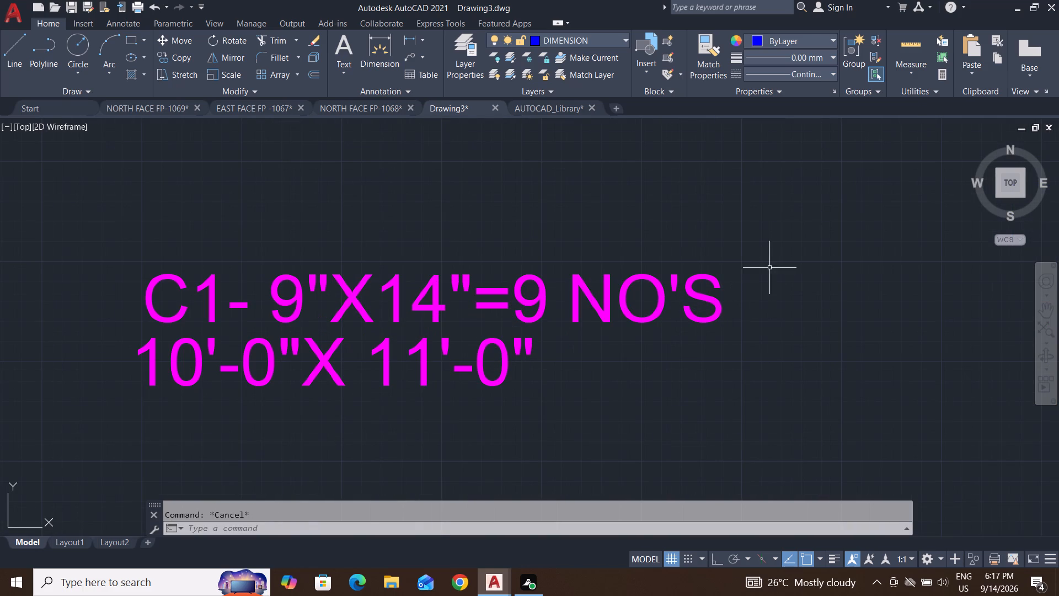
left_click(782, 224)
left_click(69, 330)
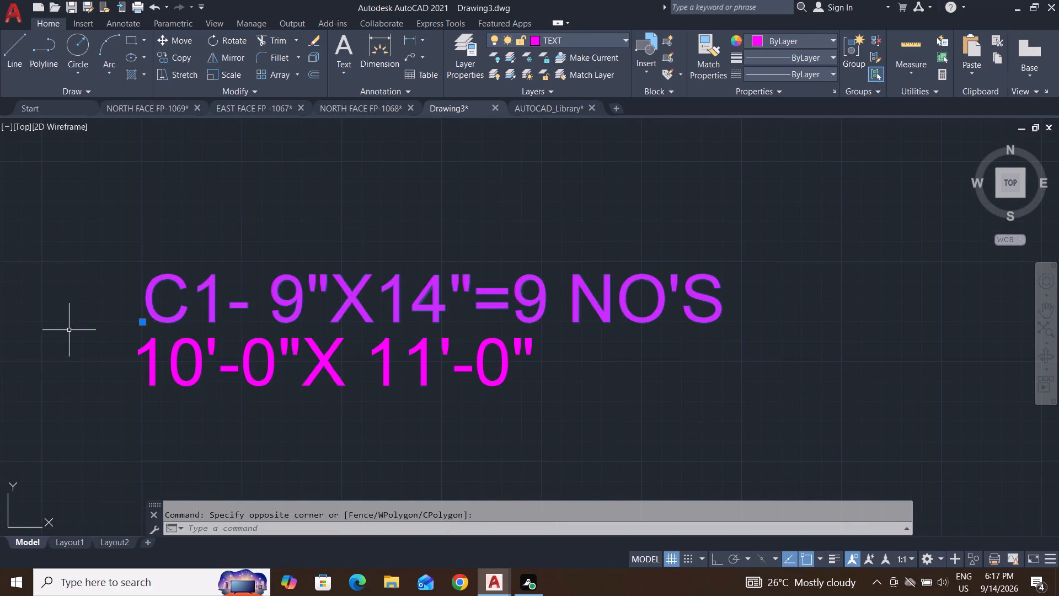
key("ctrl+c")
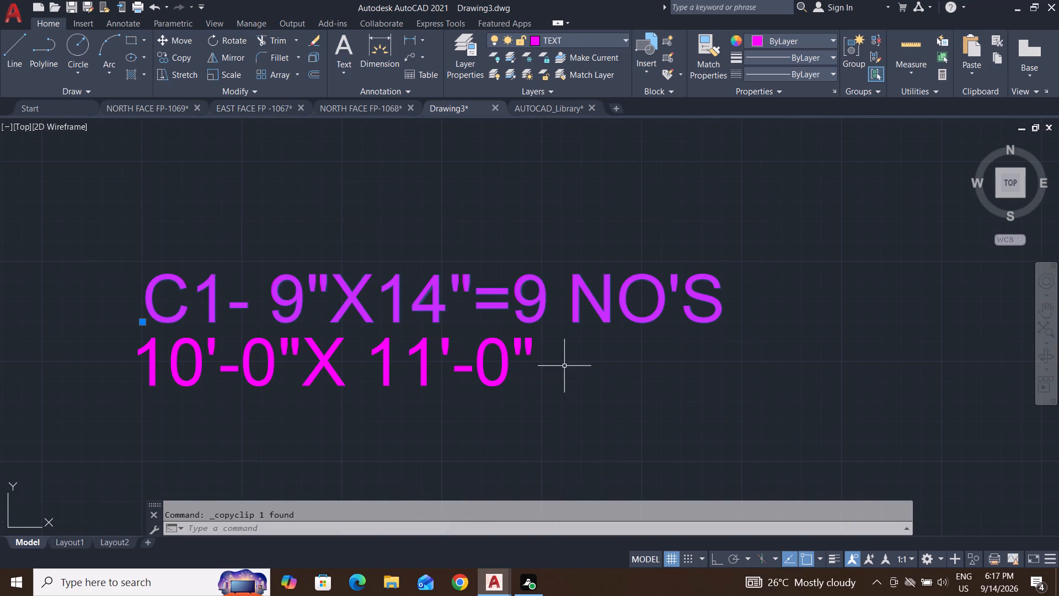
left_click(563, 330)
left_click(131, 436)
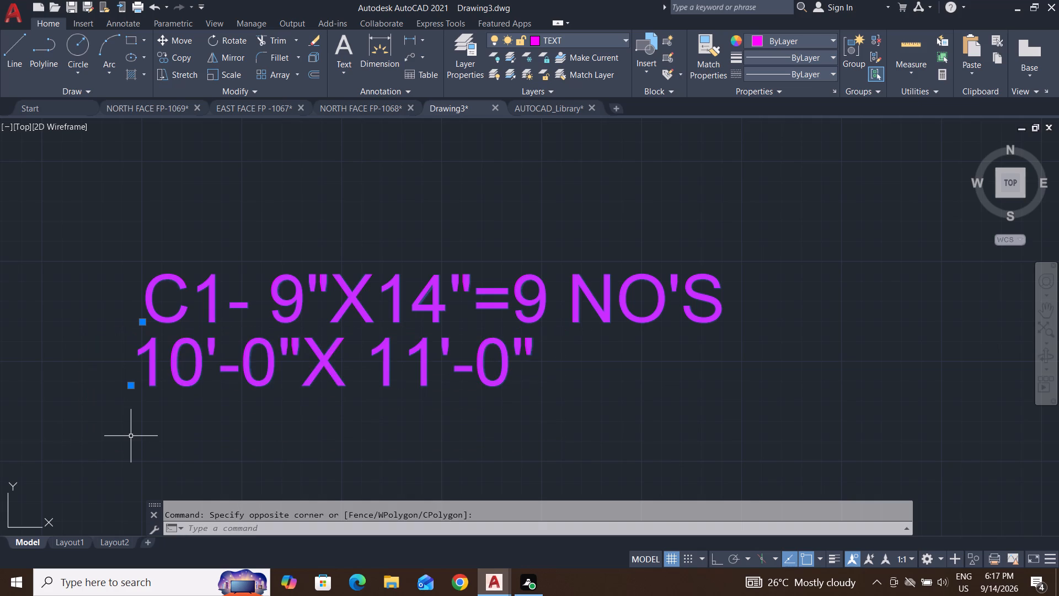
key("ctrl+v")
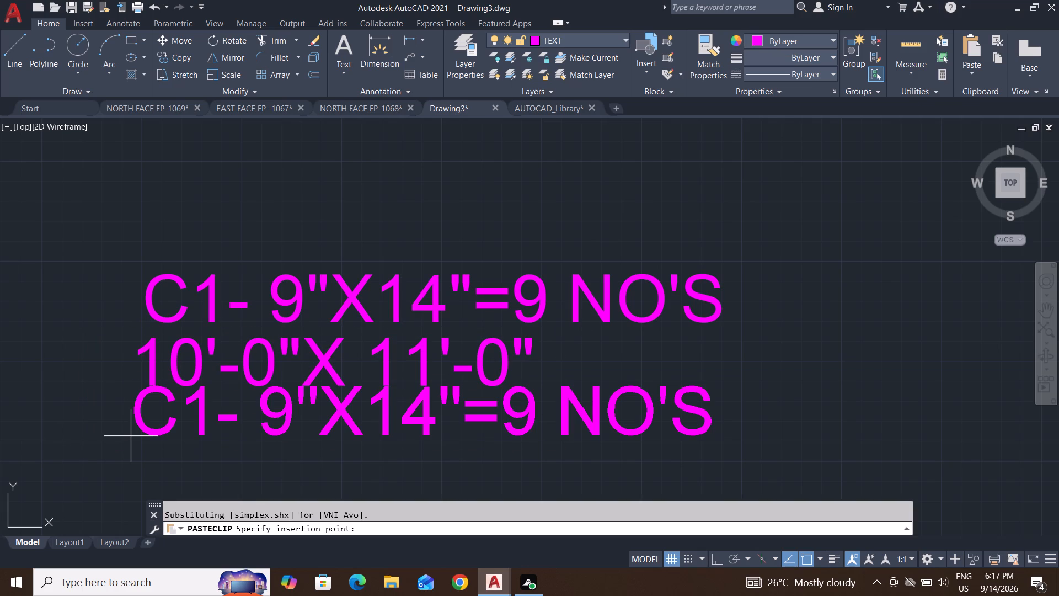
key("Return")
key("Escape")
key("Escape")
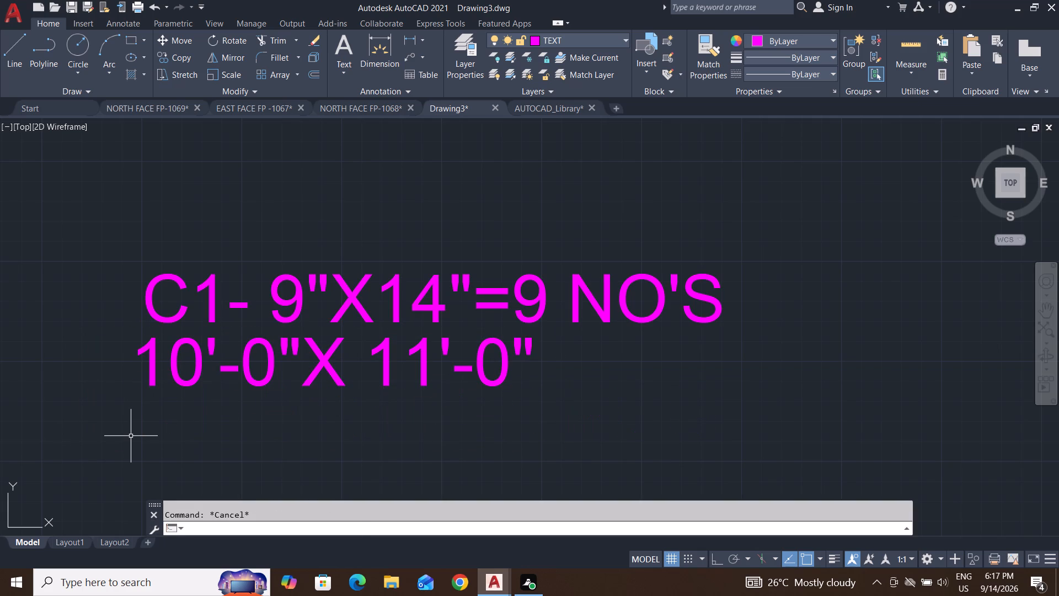
Delete the 10'-0"X 11'-0" line beneath the C1- 9"X14"=9 NO'S note.
left_click(544, 328)
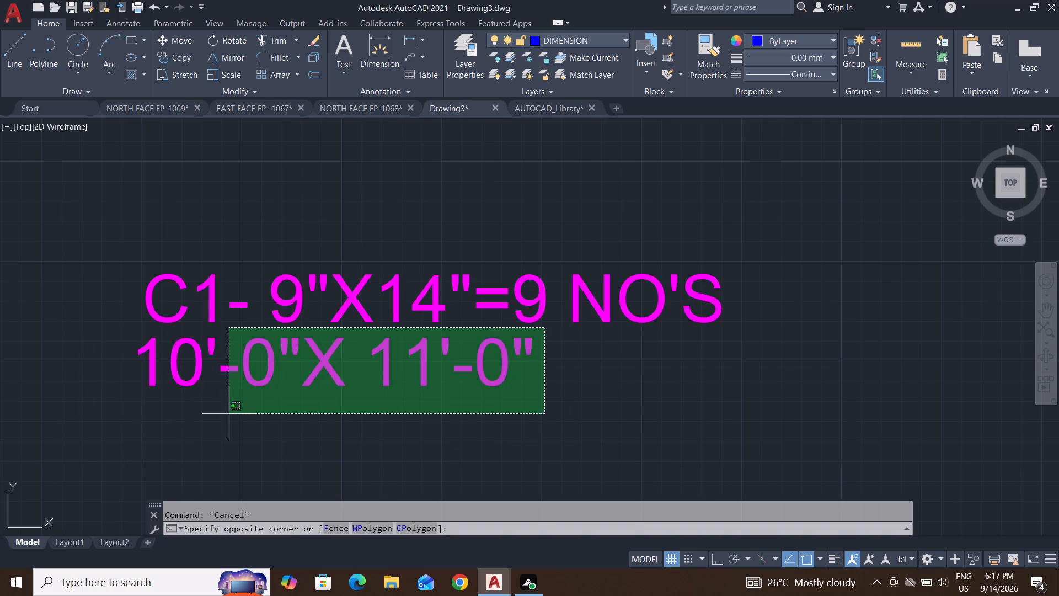
left_click(100, 447)
key("Home")
key("Delete")
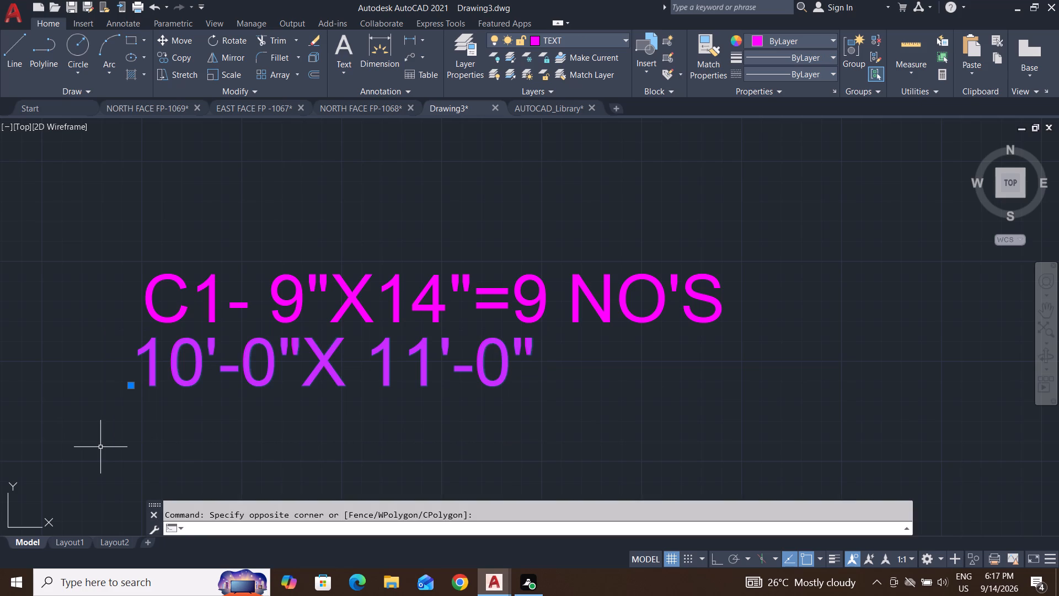
key("Delete")
key("Escape")
key("Escape")
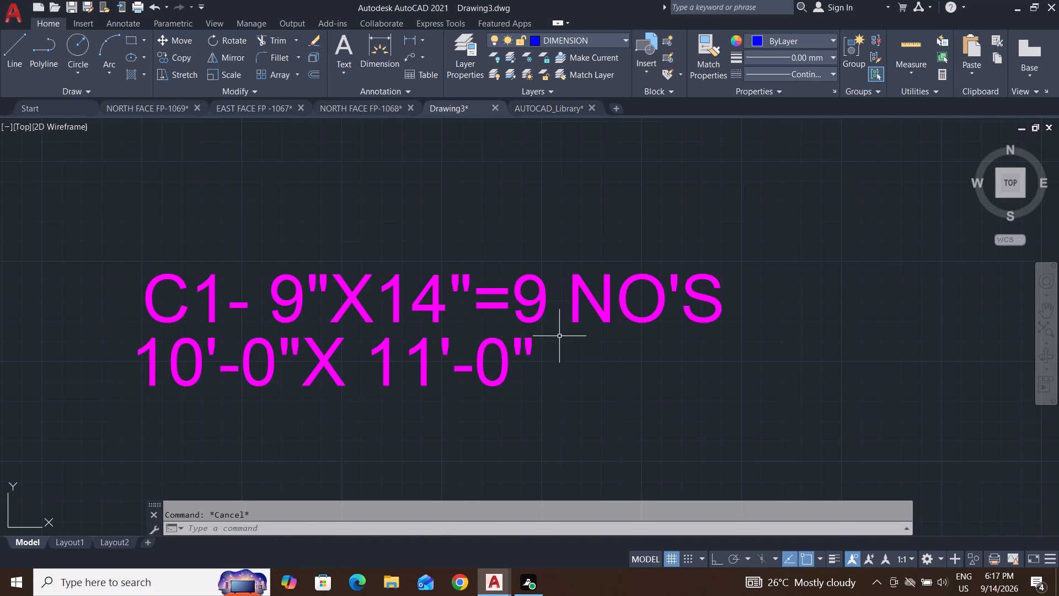
left_click(559, 336)
left_click(112, 441)
key("Delete")
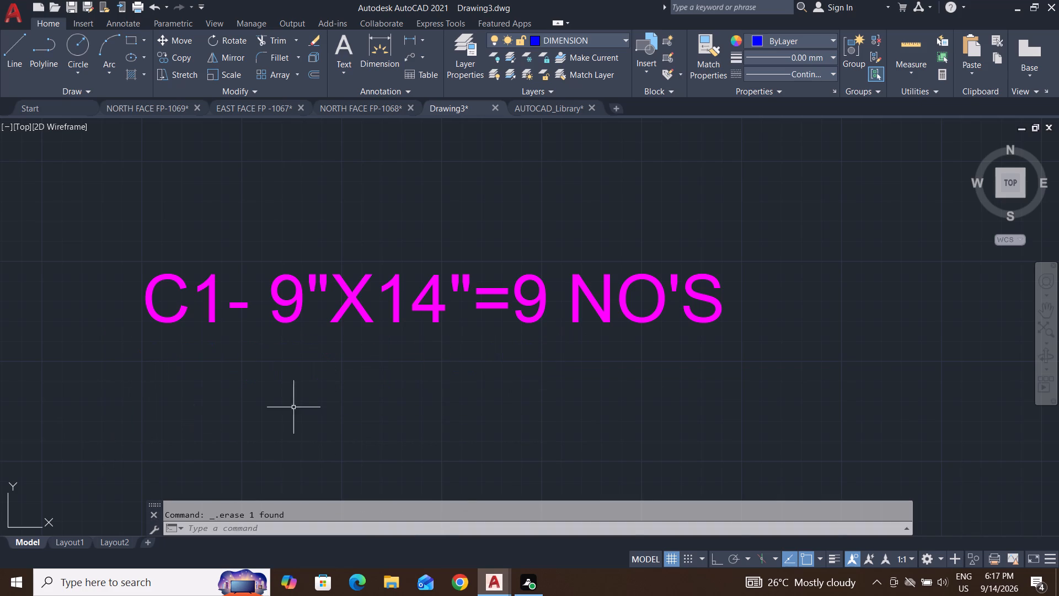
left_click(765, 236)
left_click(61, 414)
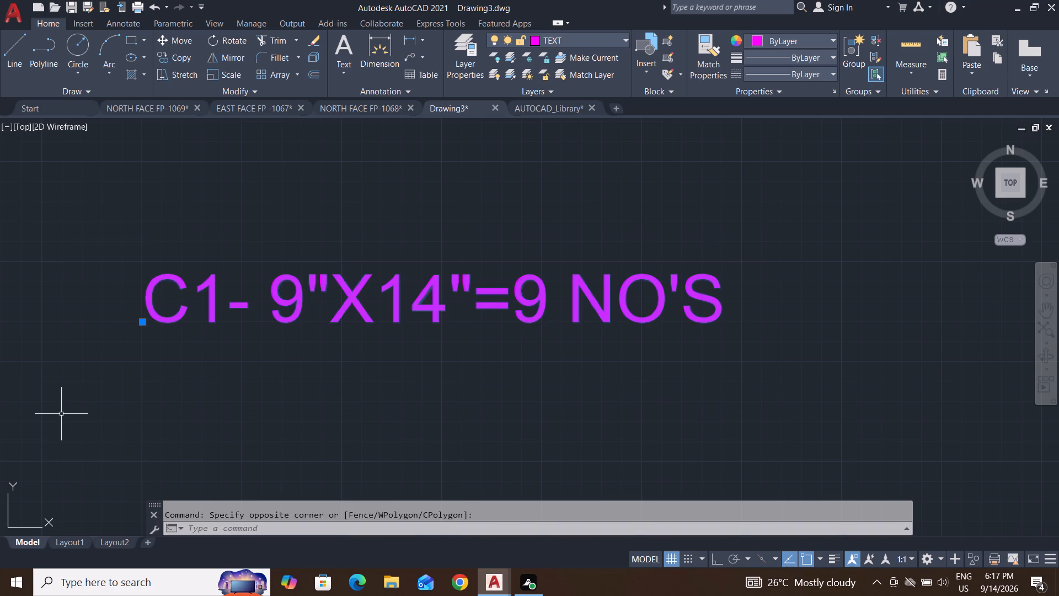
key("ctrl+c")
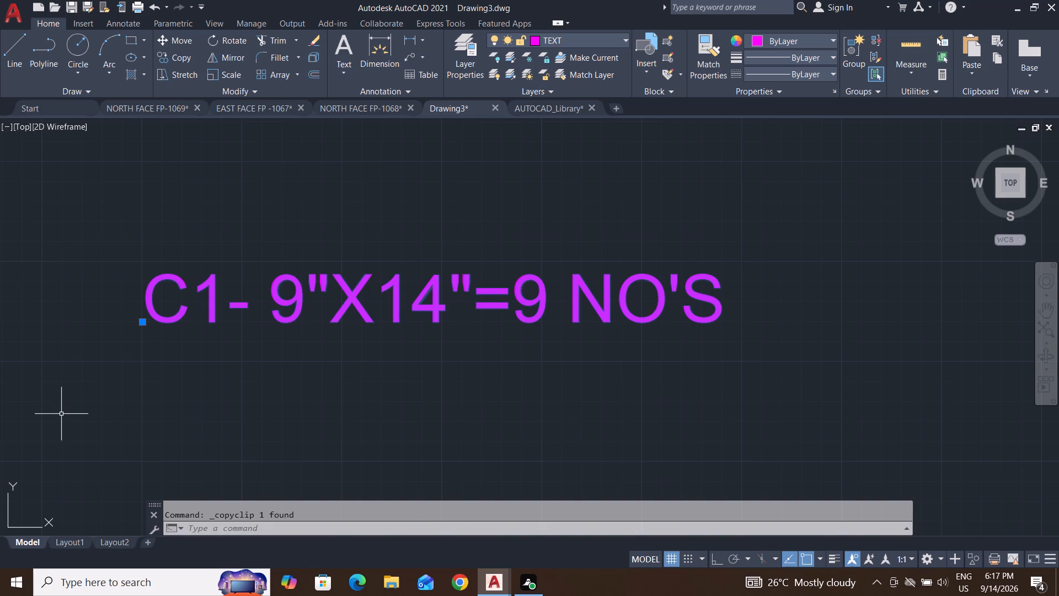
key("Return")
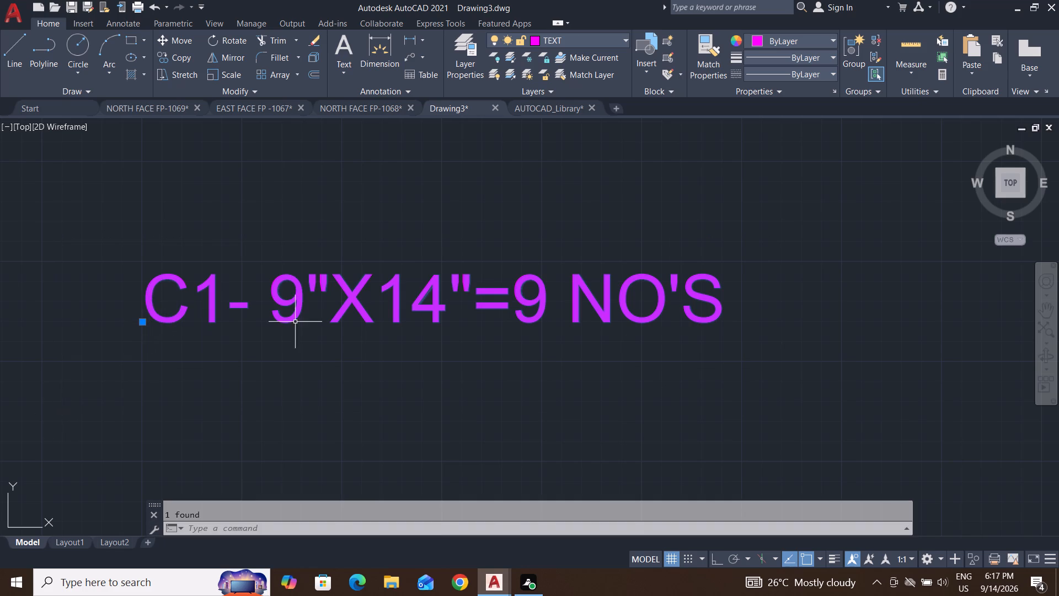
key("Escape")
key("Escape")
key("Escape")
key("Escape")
Copy the C1- 9"X14"=9 NO'S line straight down by about 8" with Ortho on.
left_click(769, 240)
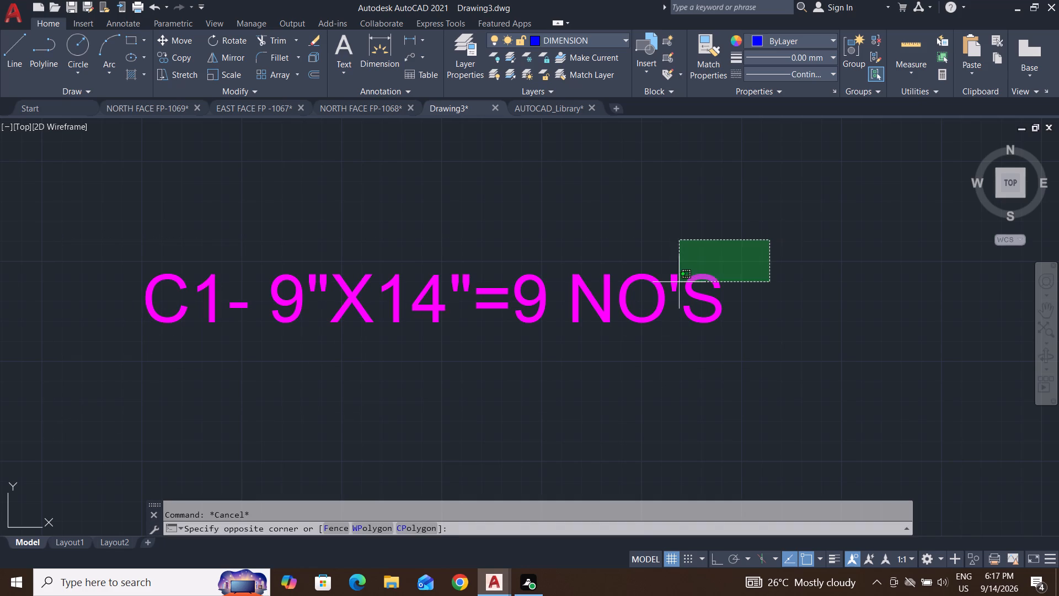
left_click(0, 419)
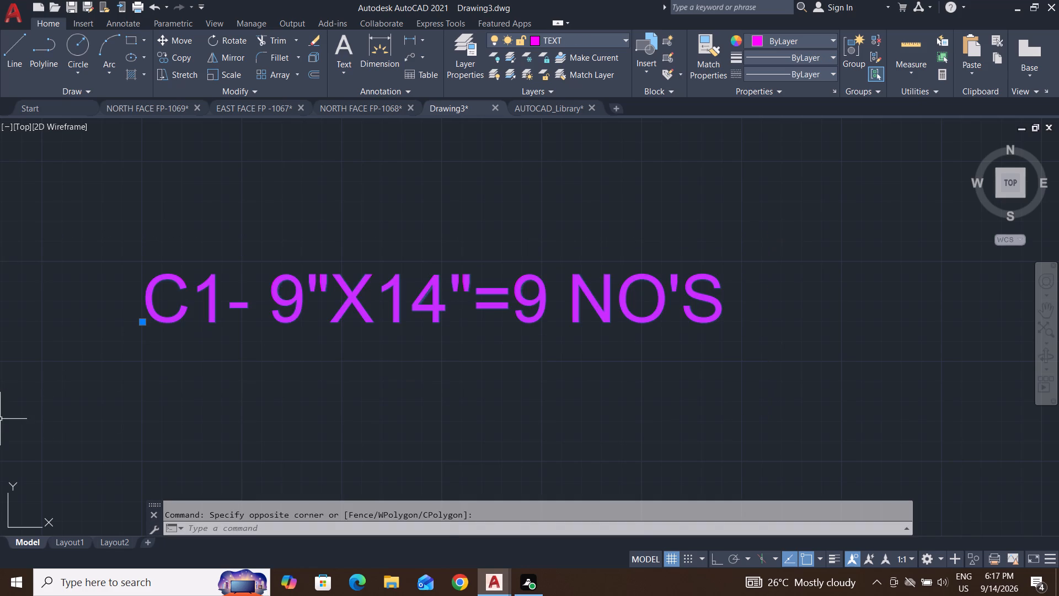
type("CO")
key("Return")
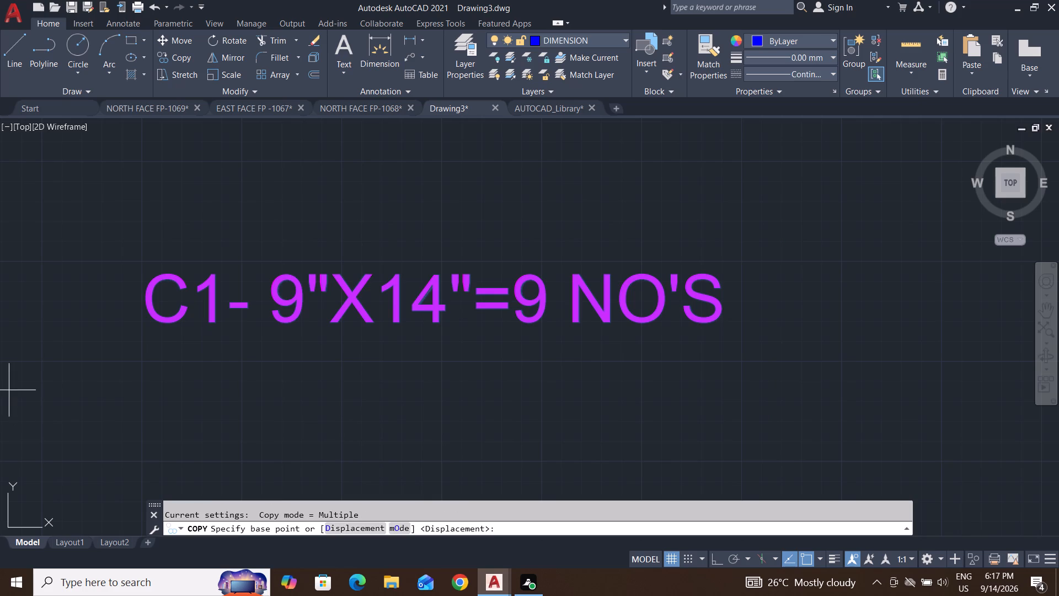
left_click(163, 324)
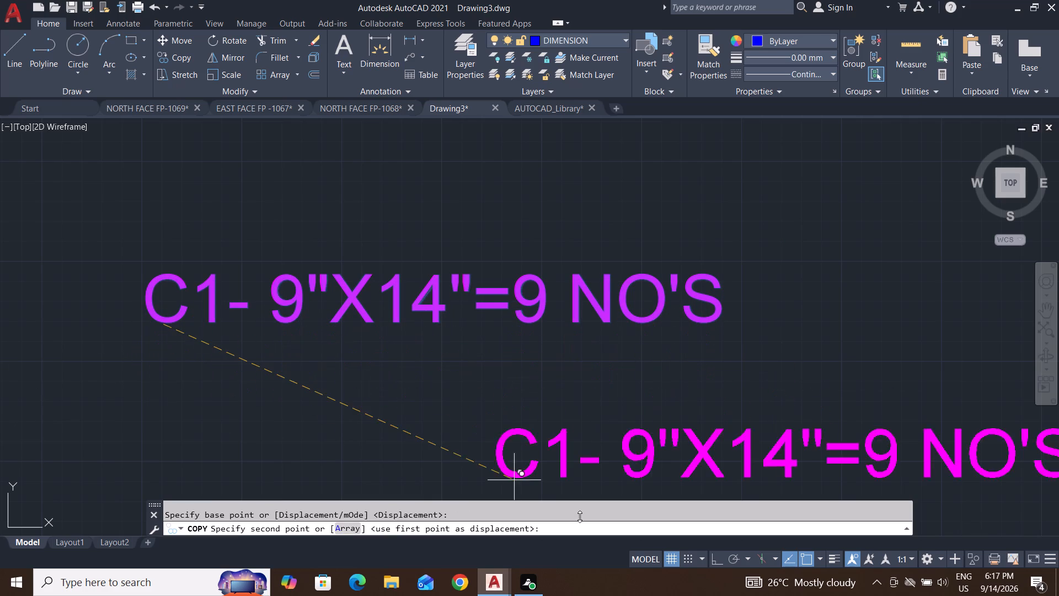
left_click(716, 561)
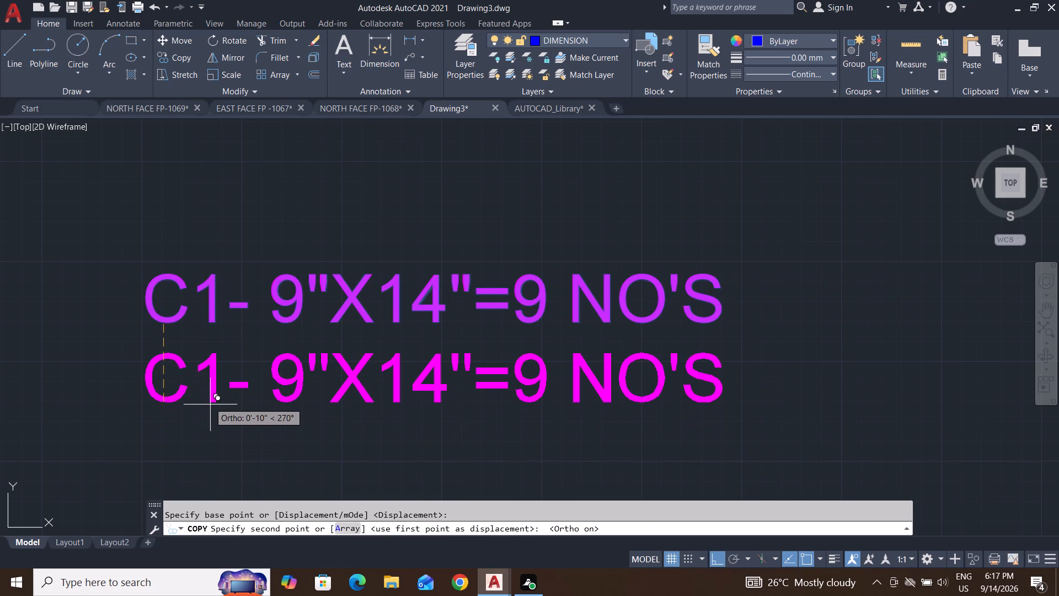
left_click(205, 391)
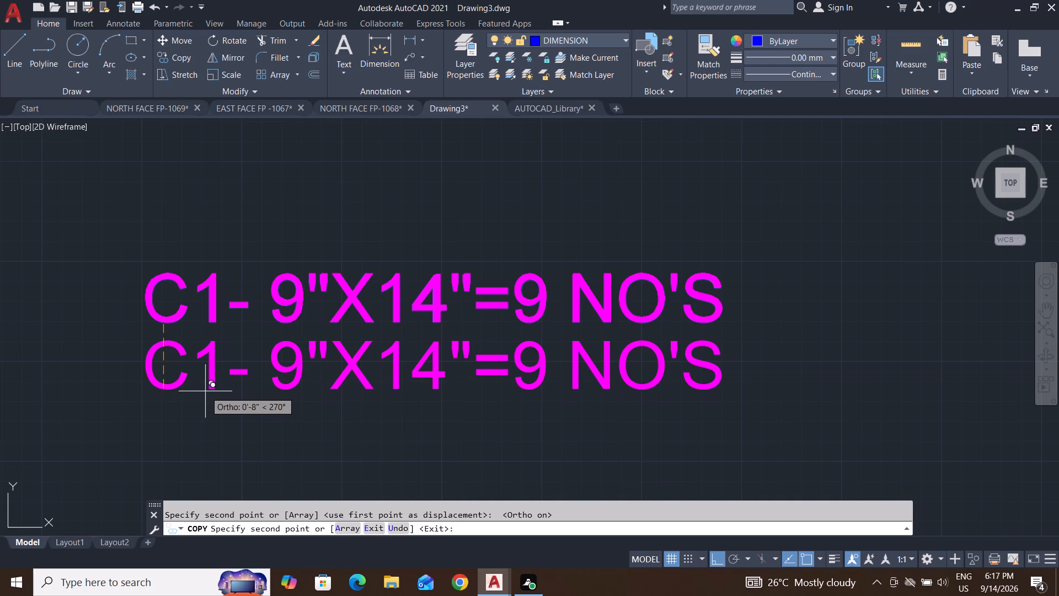
key("Escape")
key("Escape")
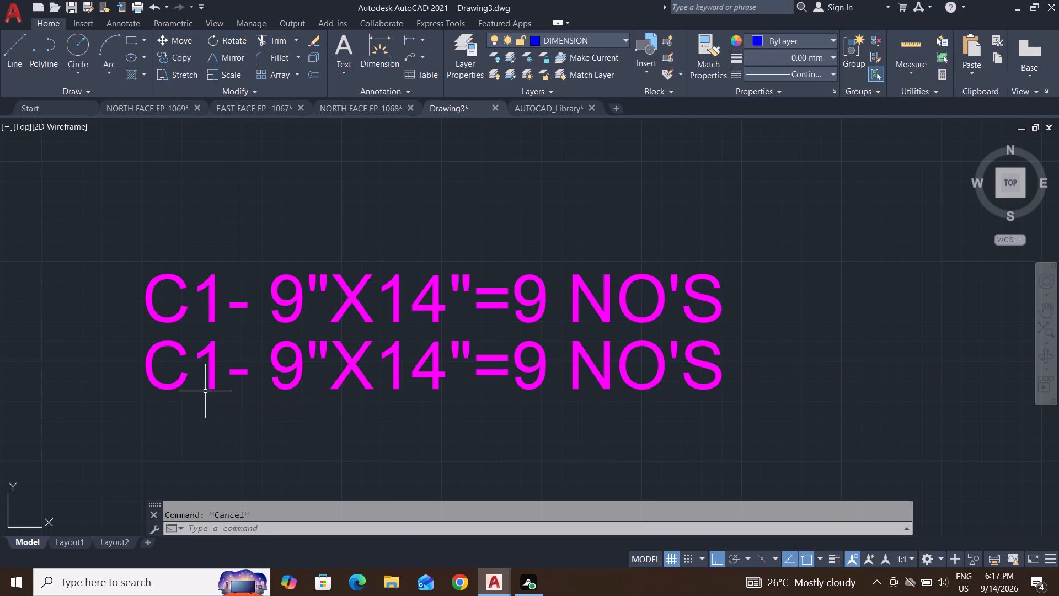
Change the lower copied note line to read C1- 9"X14"=3 NO'S.
double_click(537, 365)
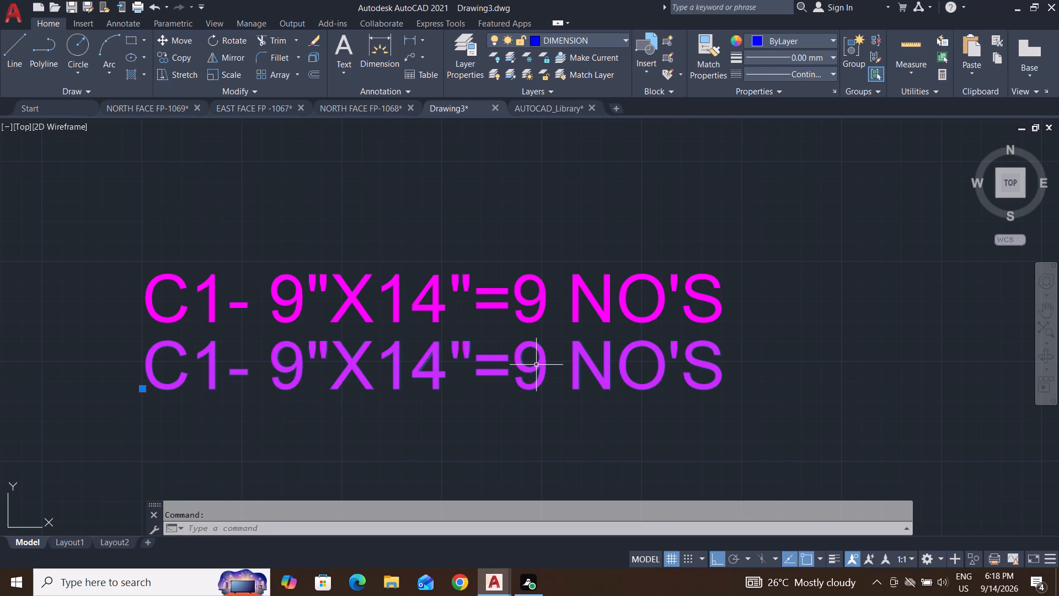
left_click(552, 367)
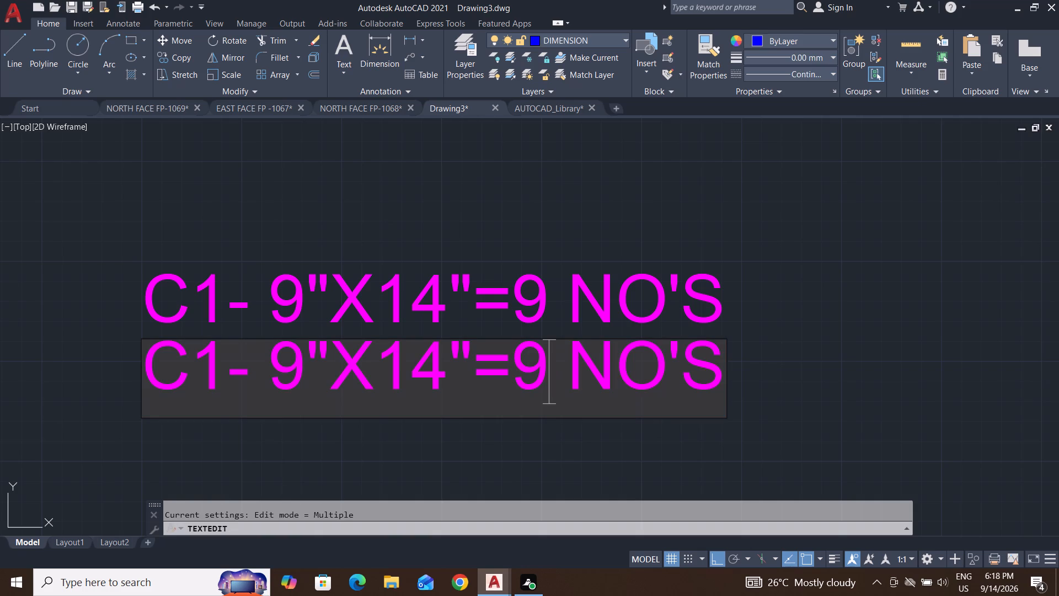
key("BackSpace")
key("3")
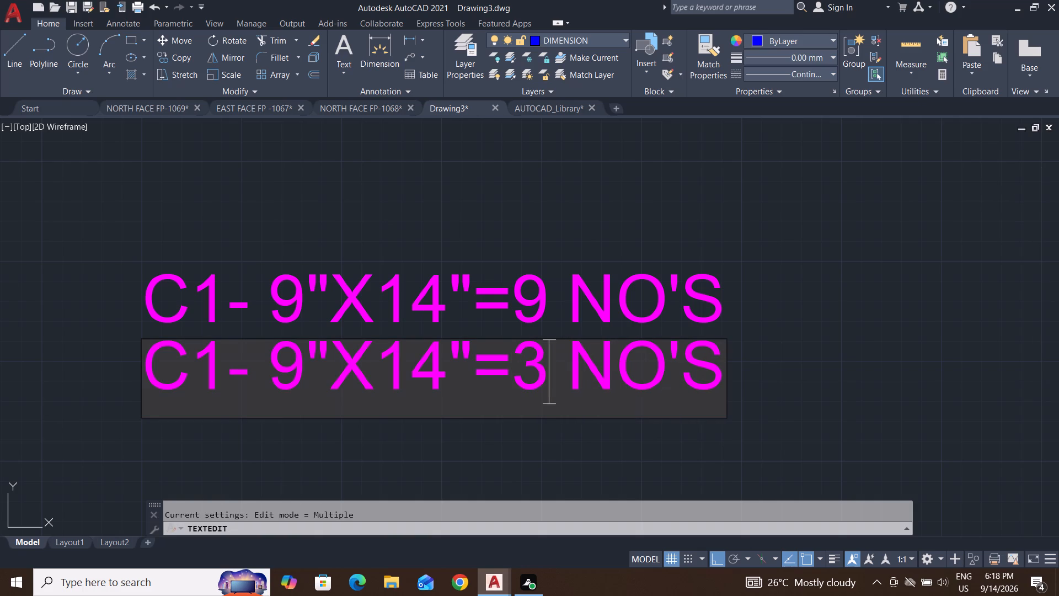
key("Return")
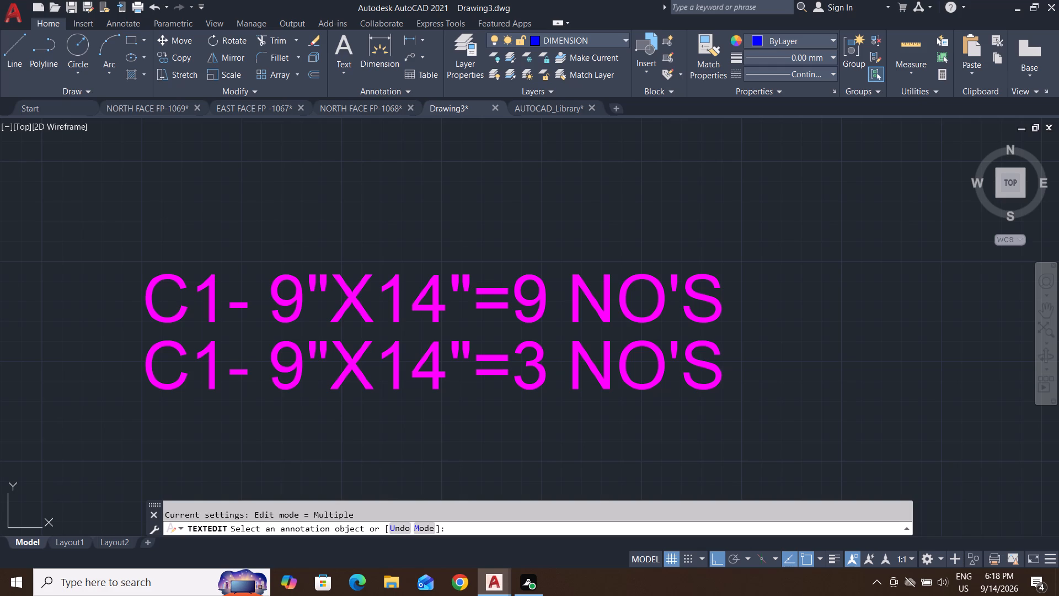
Delete the 25x32(800 sq ft) House Plan - East face - FP1067 title above the plan.
scroll(552, 367, "down", 2)
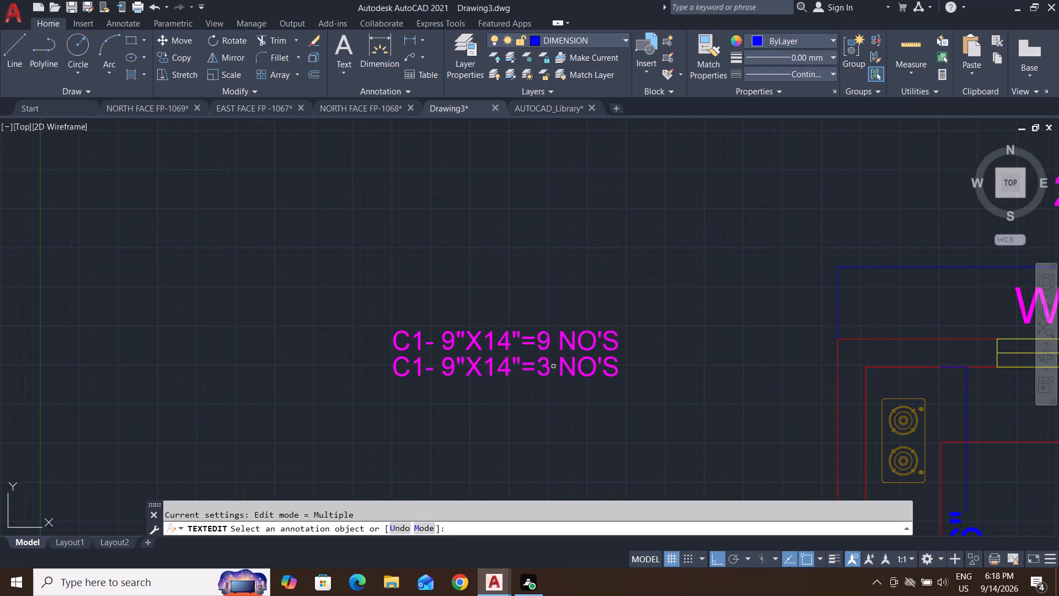
scroll(555, 393, "down", 1)
middle_click_drag(588, 401, 167, 432)
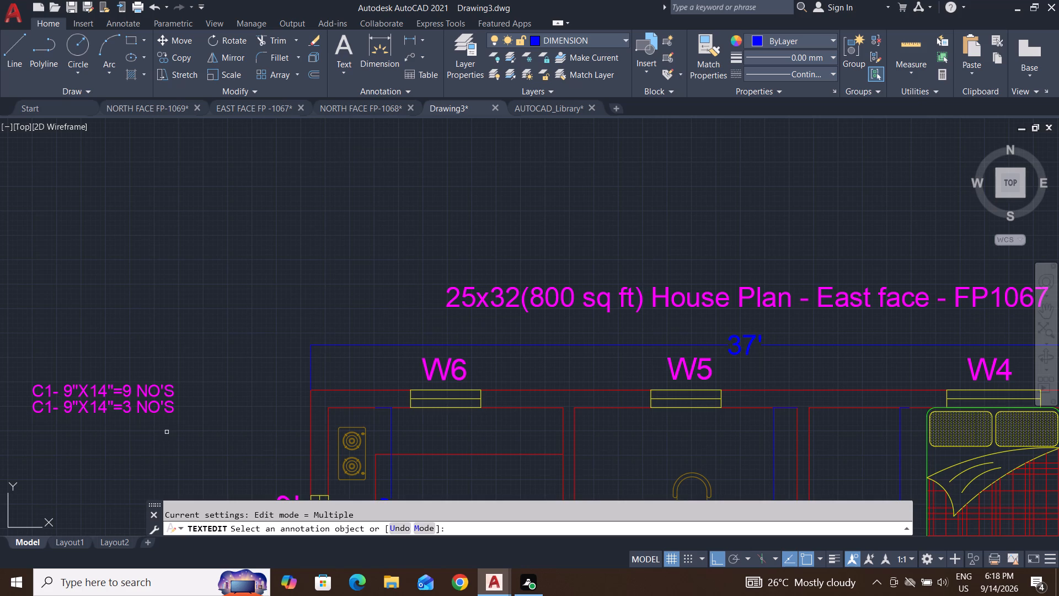
scroll(338, 369, "down", 3)
scroll(463, 361, "up", 3)
middle_click_drag(467, 370, 506, 363)
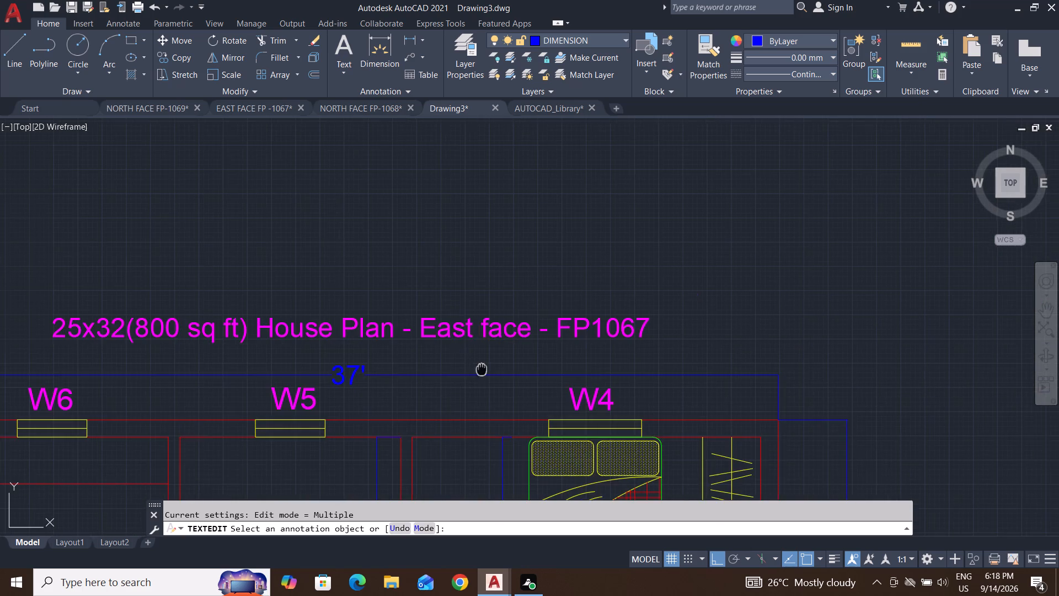
middle_click_drag(506, 363, 556, 352)
key("Escape")
key("Escape")
key("Escape")
key("Escape")
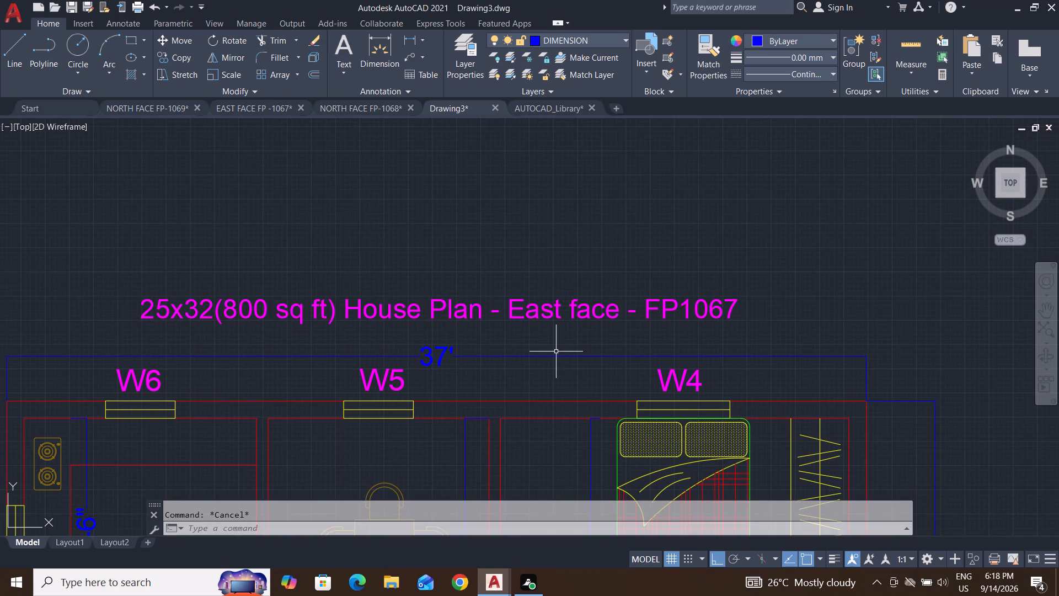
key("Escape")
left_click(847, 257)
left_click(39, 327)
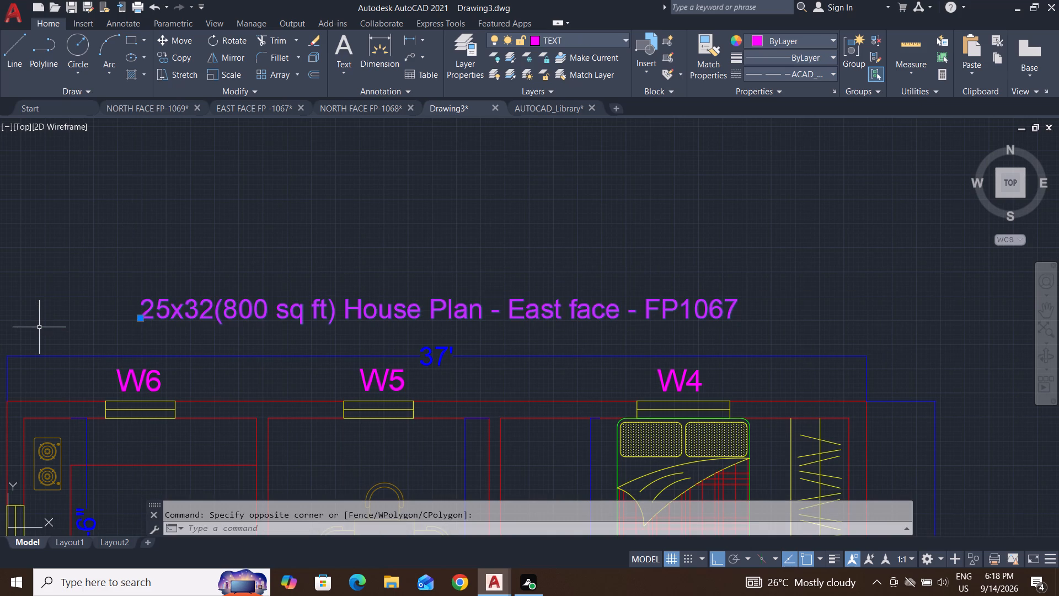
key("Delete")
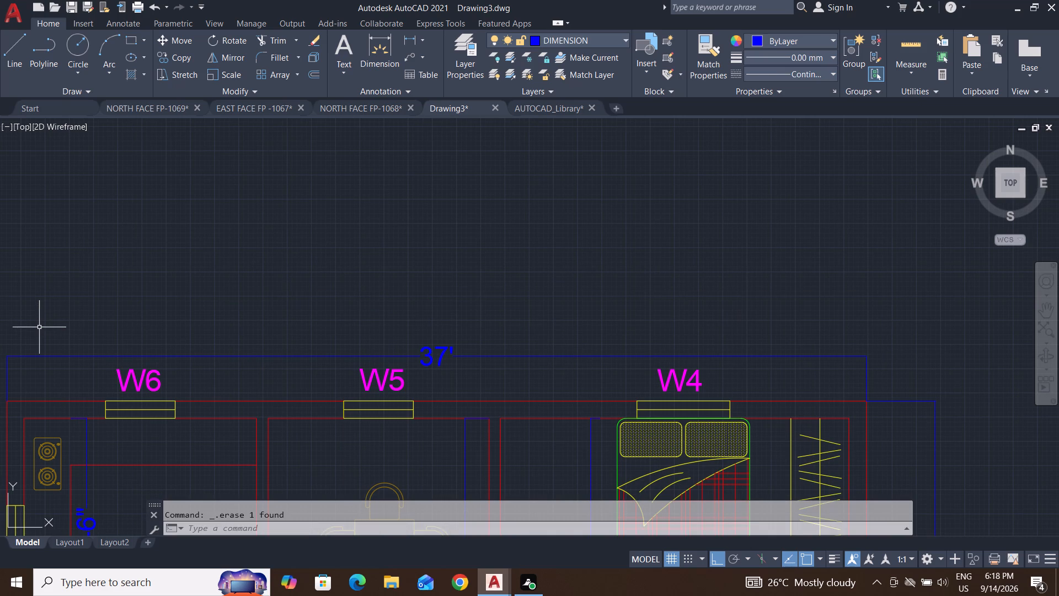
Delete all the loose room labels lying in the empty area east of the plan.
scroll(39, 327, "down", 3)
middle_click_drag(73, 372, 154, 318)
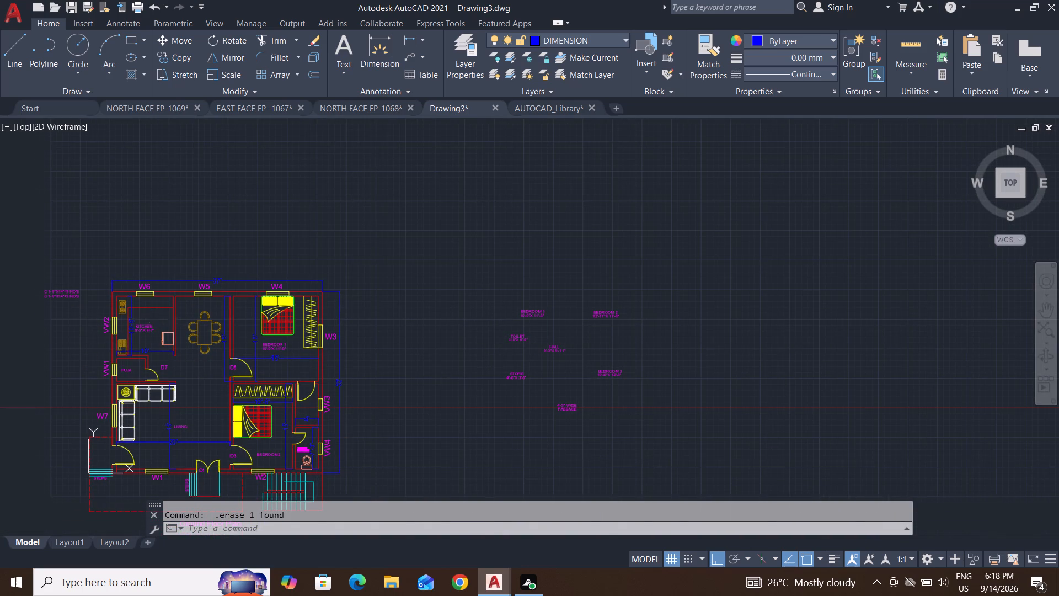
left_click(731, 247)
left_click(476, 446)
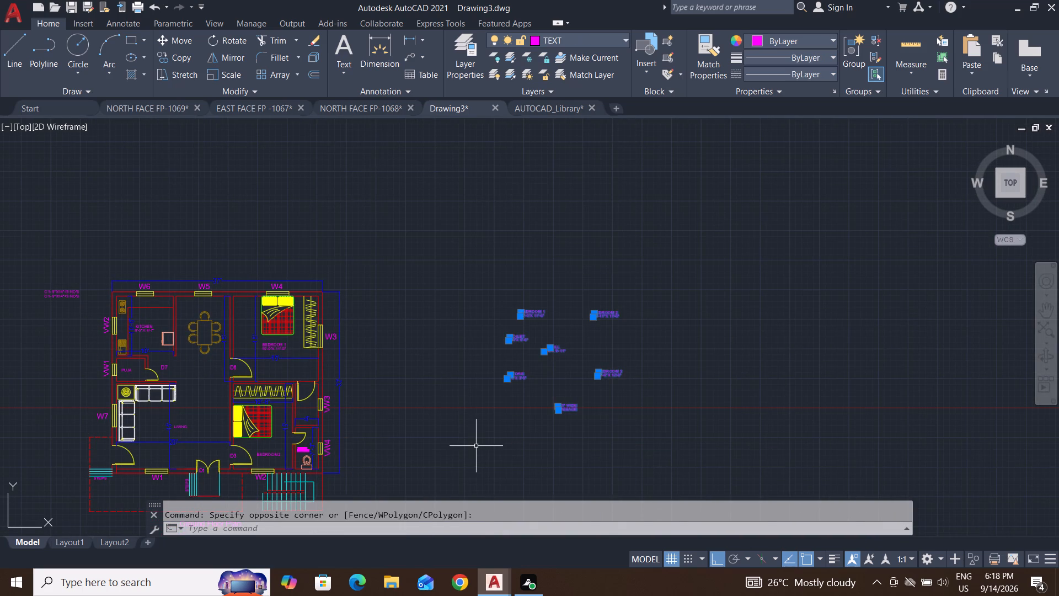
key("Delete")
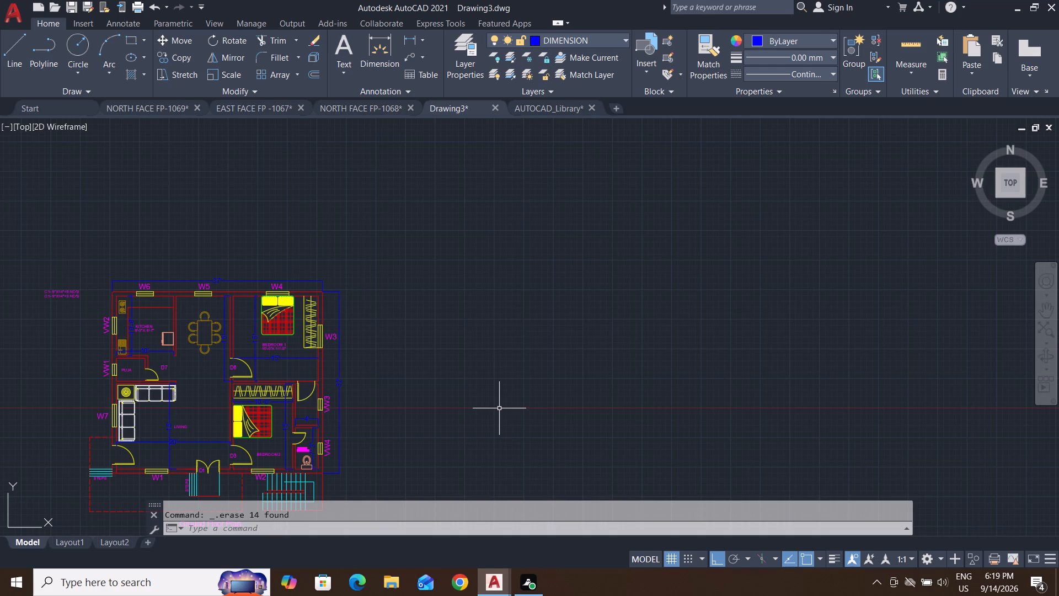
Scale the two-line C1 note up to about 1.3 times its size from the start of its lower line.
middle_click_drag(260, 450, 302, 375)
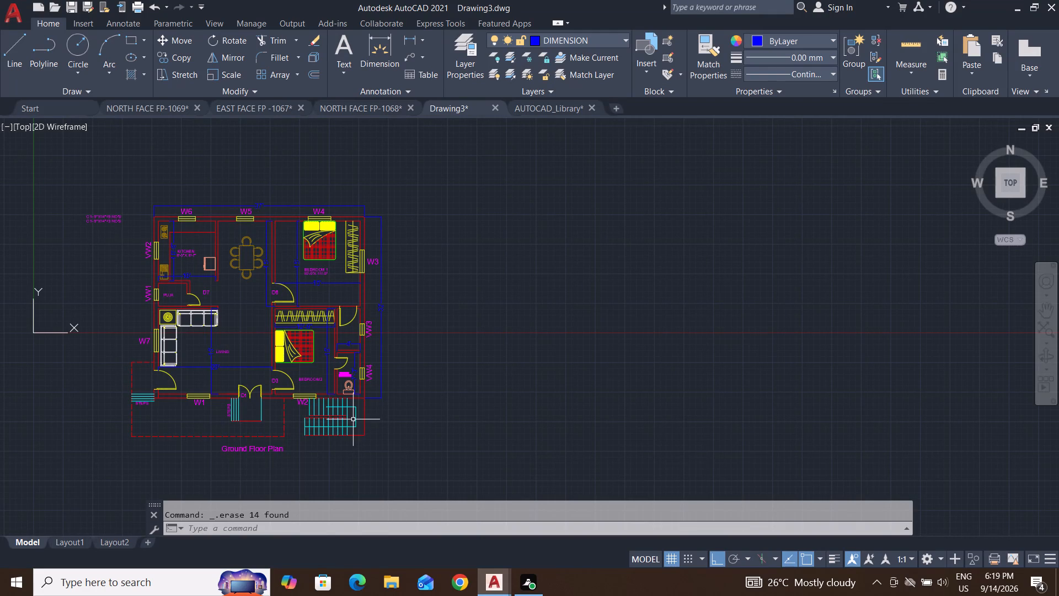
scroll(242, 393, "up", 1)
scroll(242, 387, "down", 1)
middle_click_drag(242, 387, 329, 343)
scroll(196, 161, "up", 3)
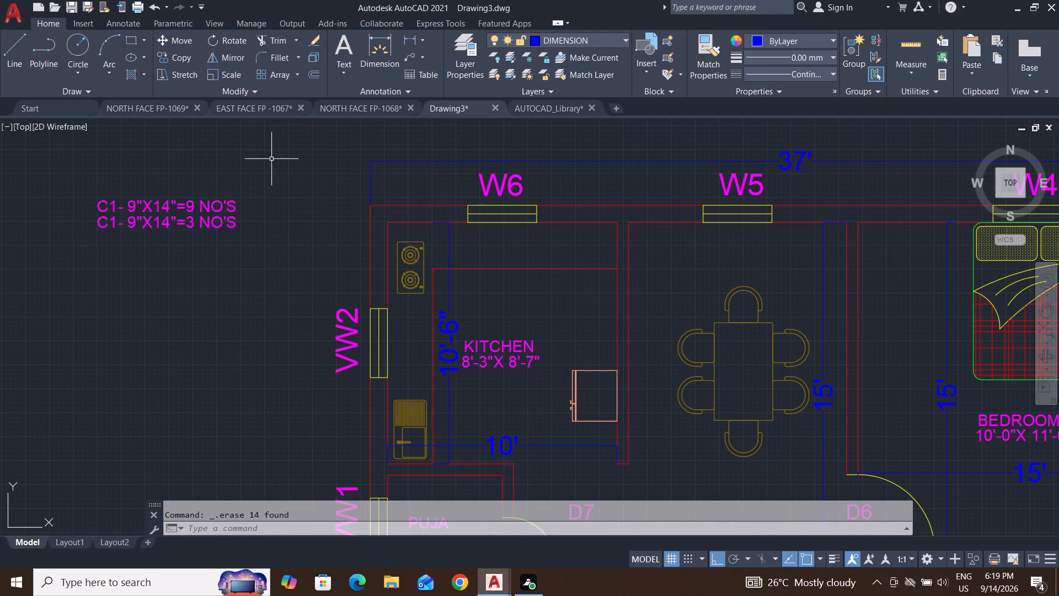
left_click(275, 156)
left_click(89, 262)
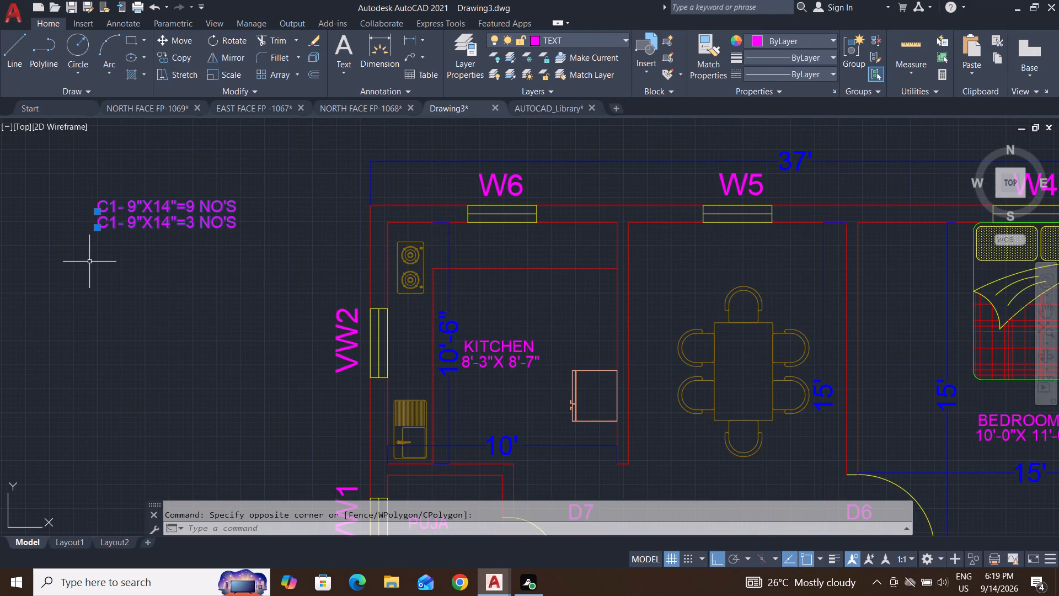
type("SC")
key("Return")
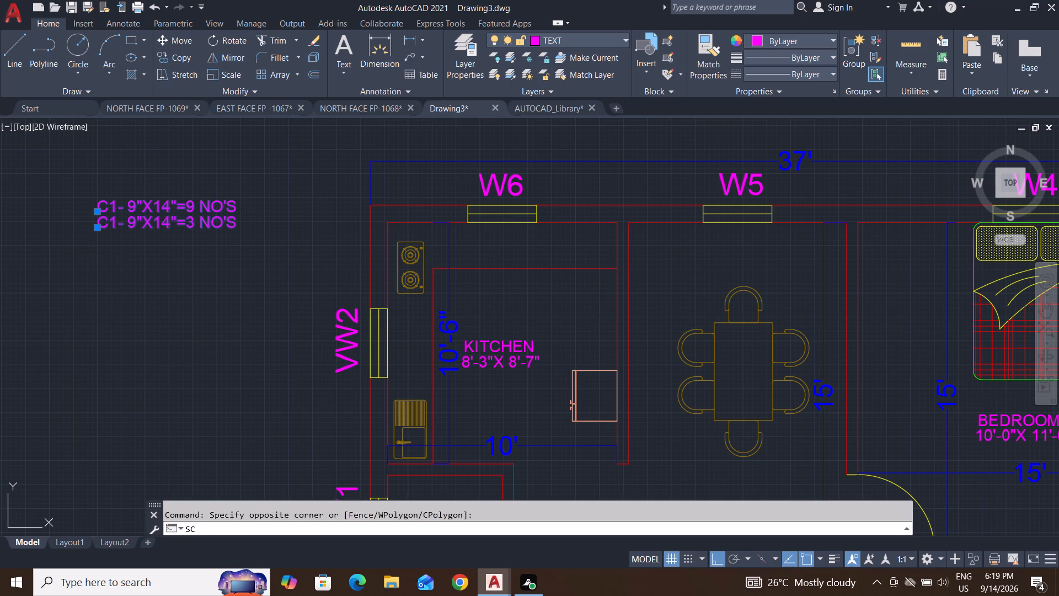
left_click(93, 228)
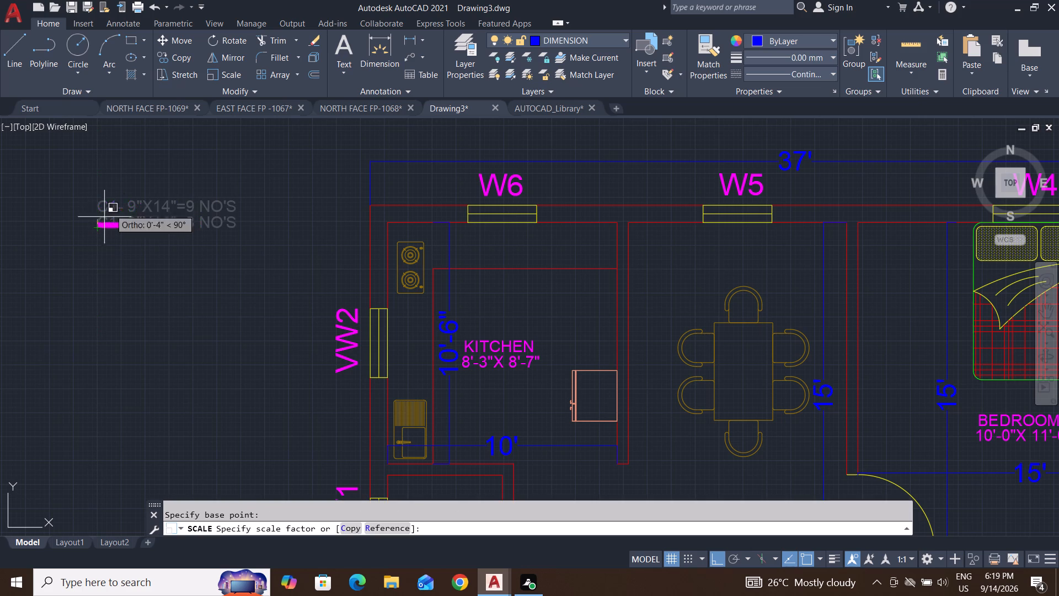
middle_click_drag(220, 156, 228, 198)
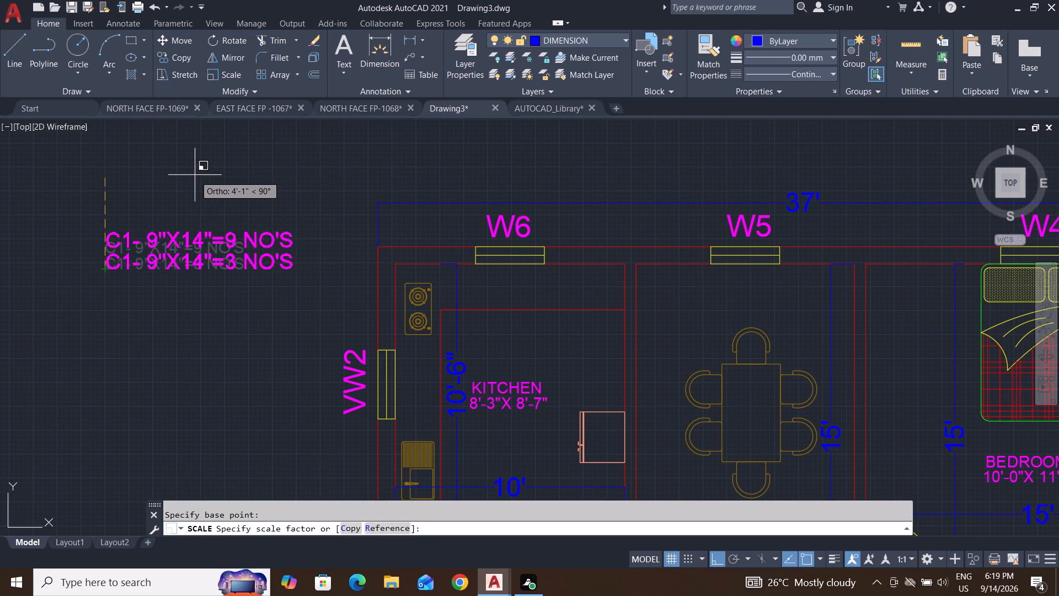
left_click(197, 177)
key("Return")
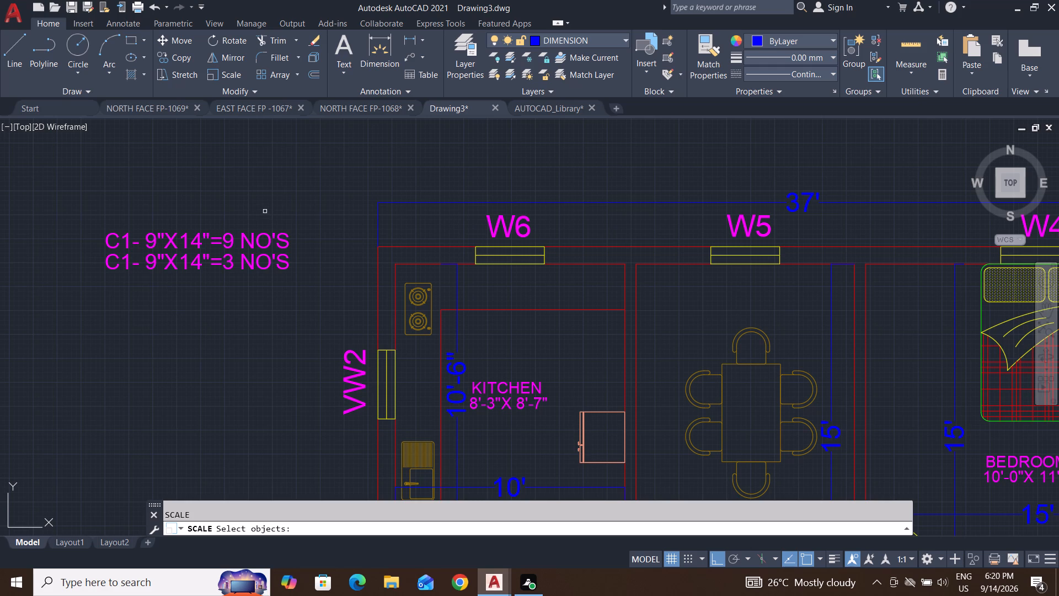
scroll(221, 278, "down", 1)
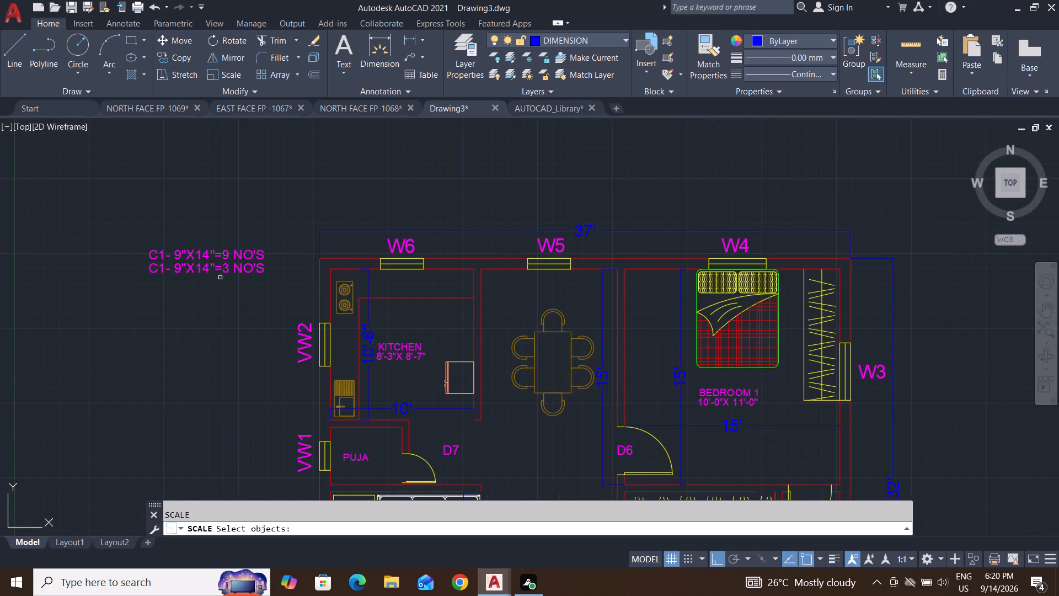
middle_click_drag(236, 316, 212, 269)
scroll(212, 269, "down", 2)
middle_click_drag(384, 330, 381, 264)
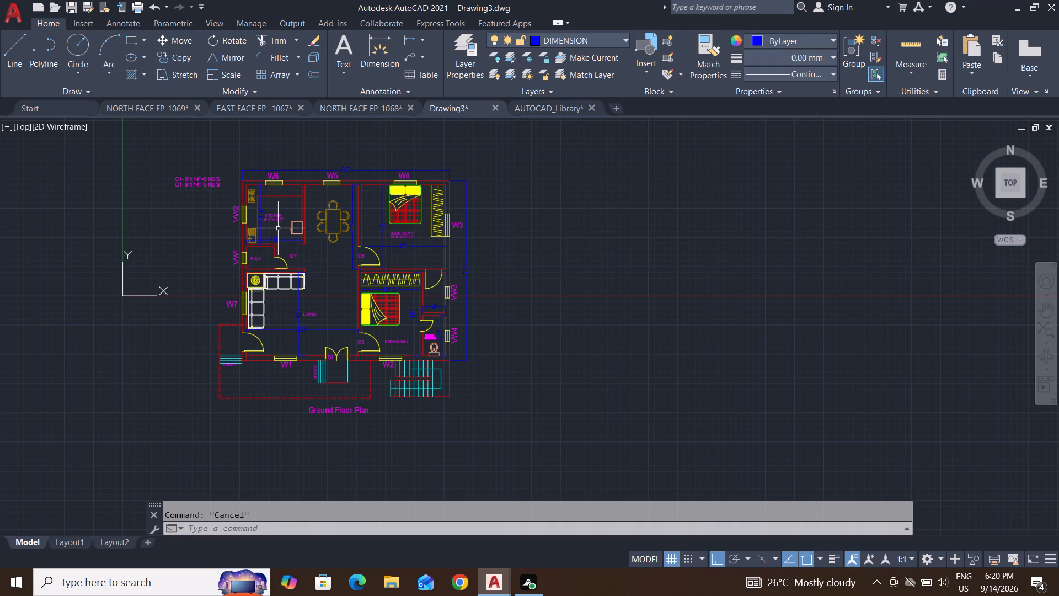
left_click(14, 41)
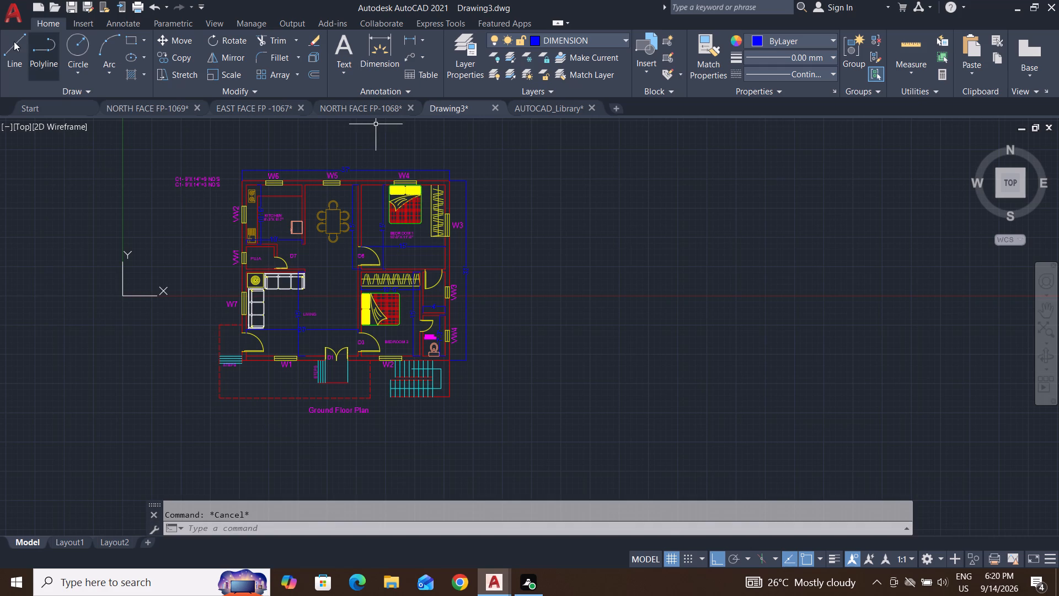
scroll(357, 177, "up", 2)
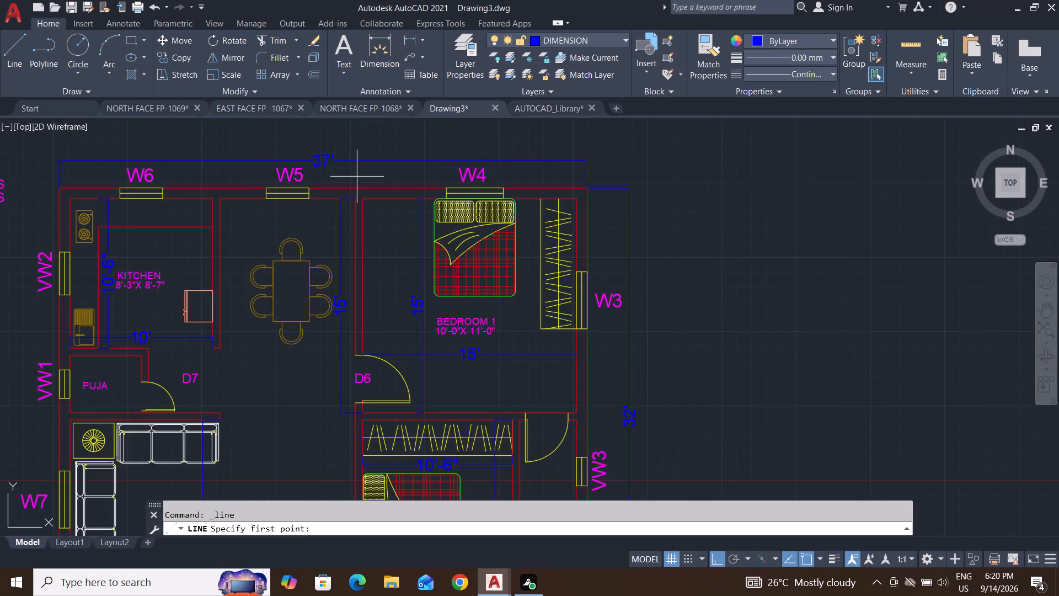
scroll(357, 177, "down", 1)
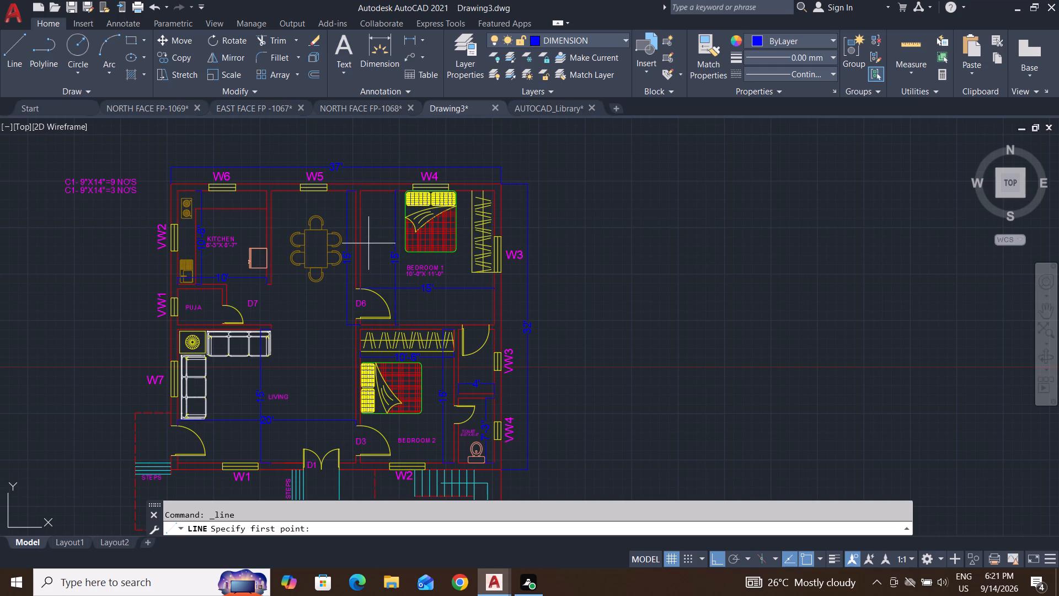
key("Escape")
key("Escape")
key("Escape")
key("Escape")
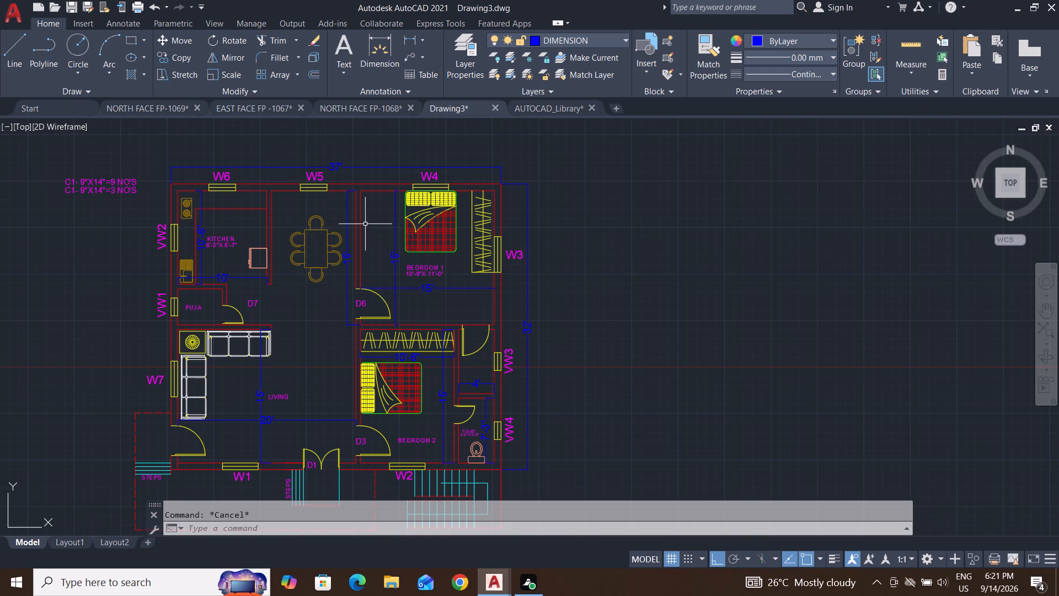
Make BORDER the current layer and draw a 43' horizontal line in the empty area east of the plan.
scroll(365, 224, "down", 3)
left_click(574, 39)
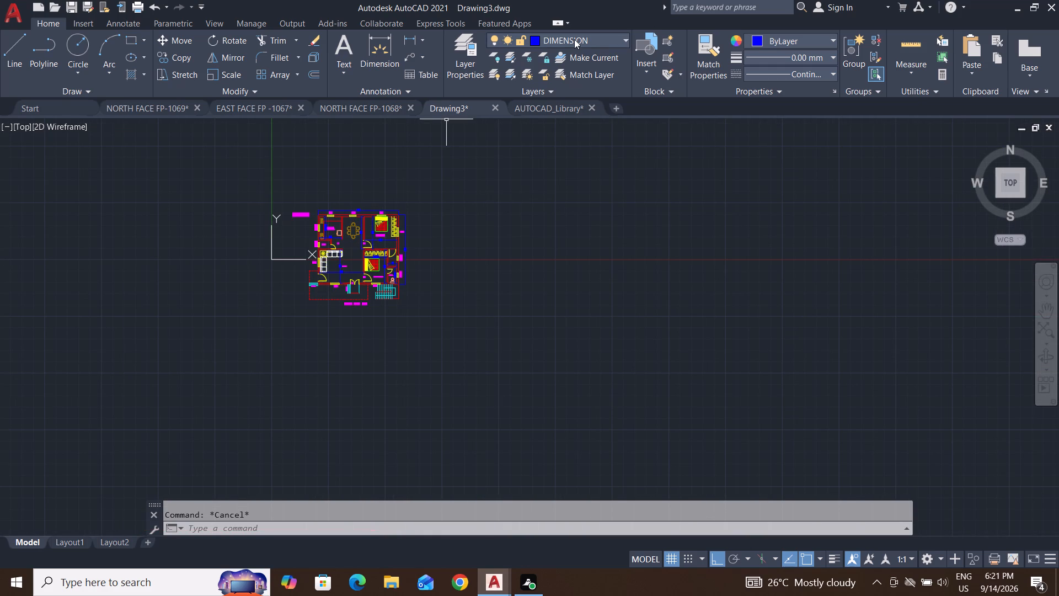
left_click(580, 108)
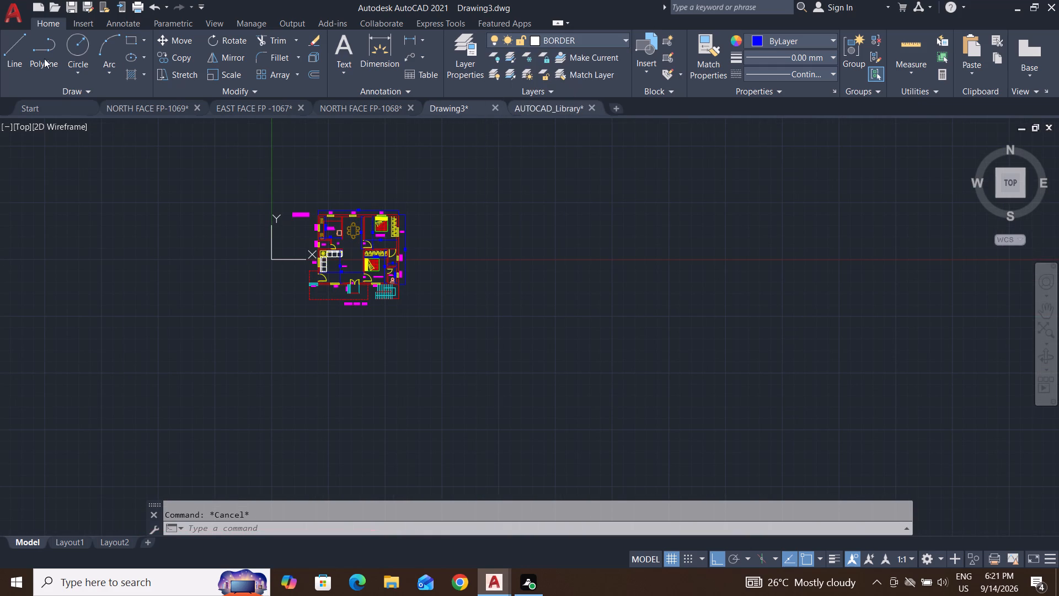
left_click(19, 44)
left_click(502, 217)
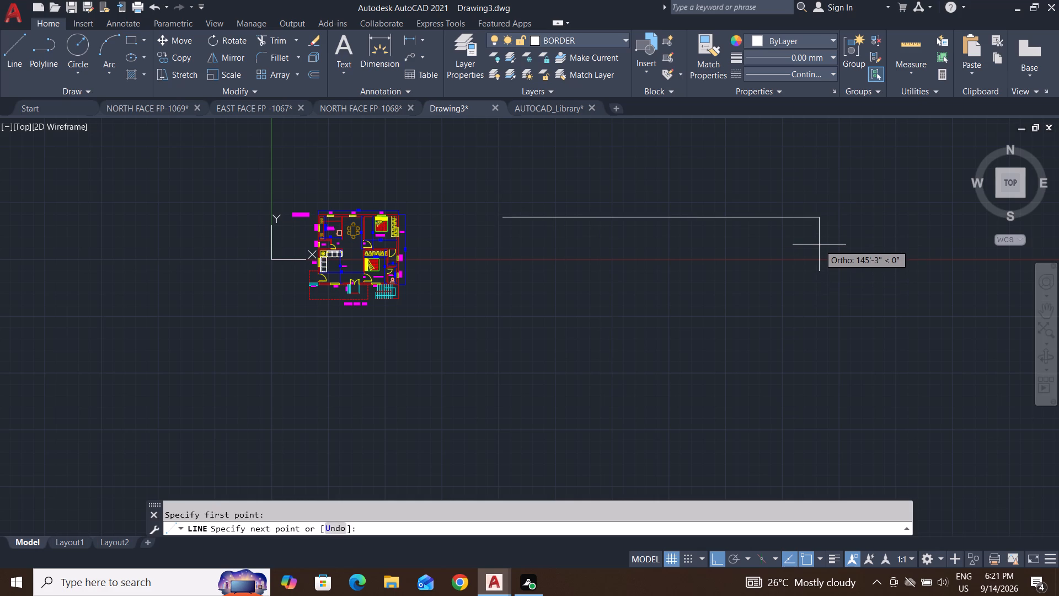
type("43")
key("apostrophe")
key("Return")
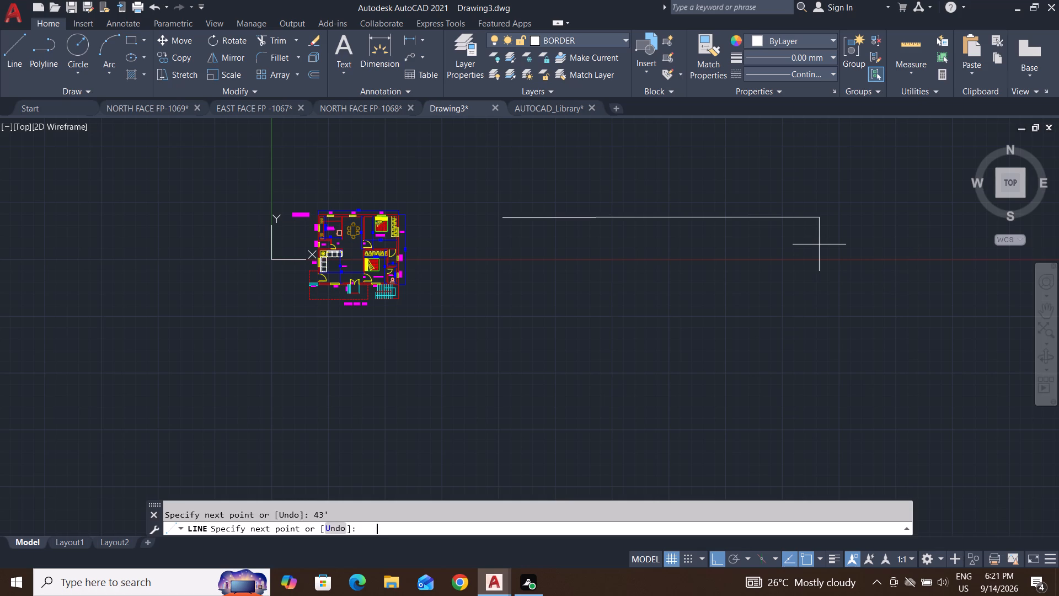
key("Escape")
key("Escape")
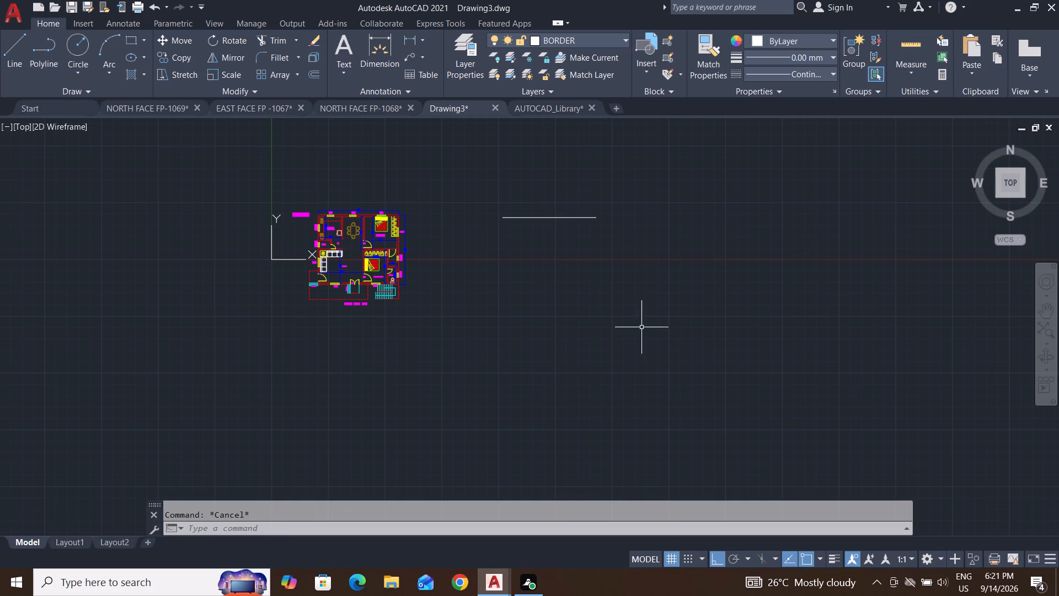
key("Escape")
key("Escape")
key("Escape")
Draw a separate 45' horizontal line below the 43' line, east of the plan.
left_click(15, 54)
left_click(483, 323)
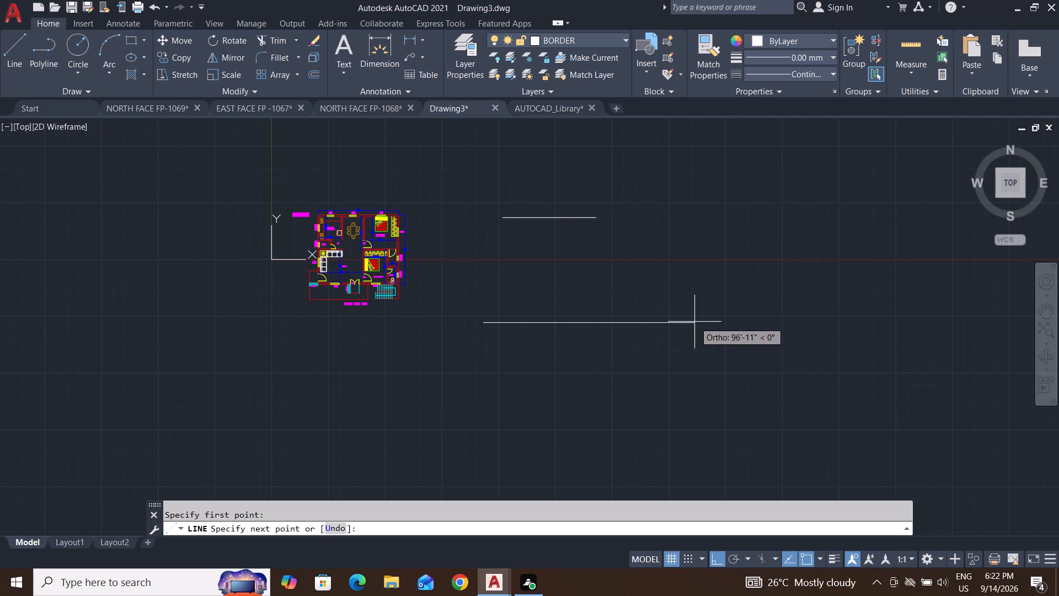
type("45'")
key("Return")
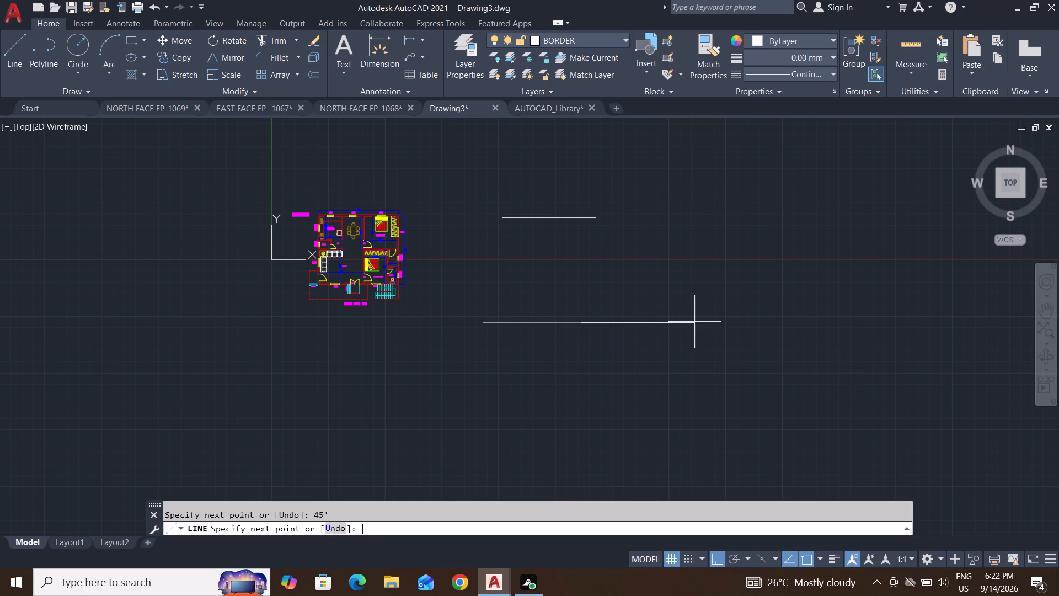
key("Return")
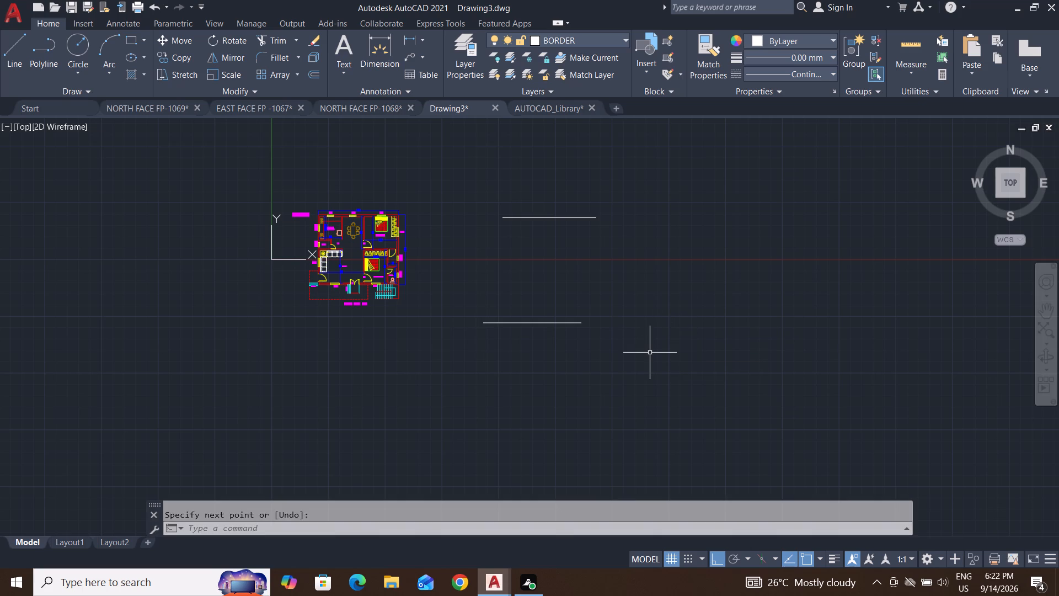
key("Escape")
key("Escape")
key("Escape")
key("Escape")
Draw a vertical guide line from the midpoint of the 43' line down to just above the 45' line.
left_click(18, 45)
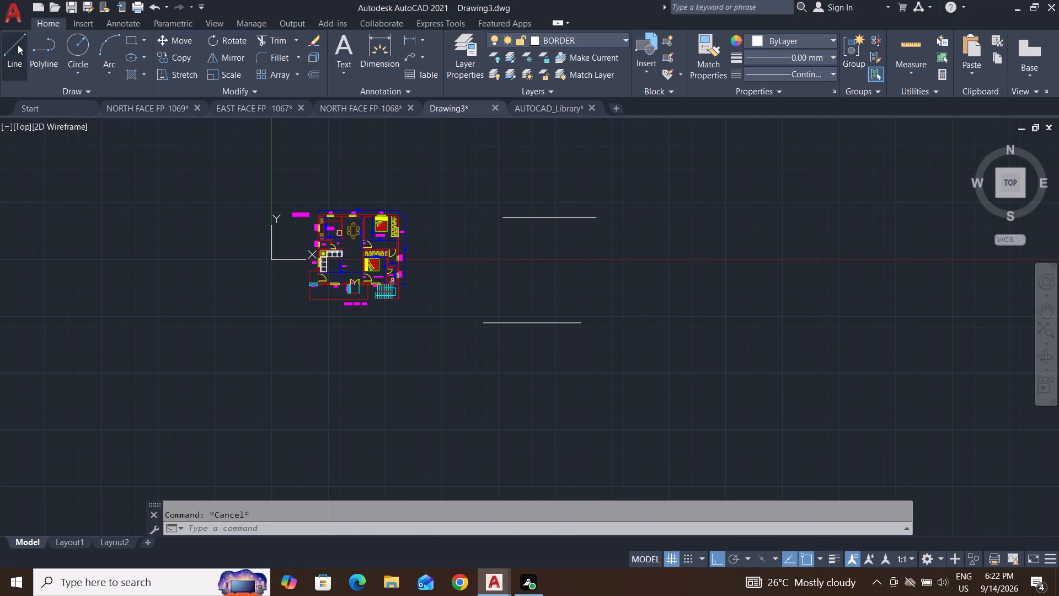
left_click(553, 219)
left_click(556, 312)
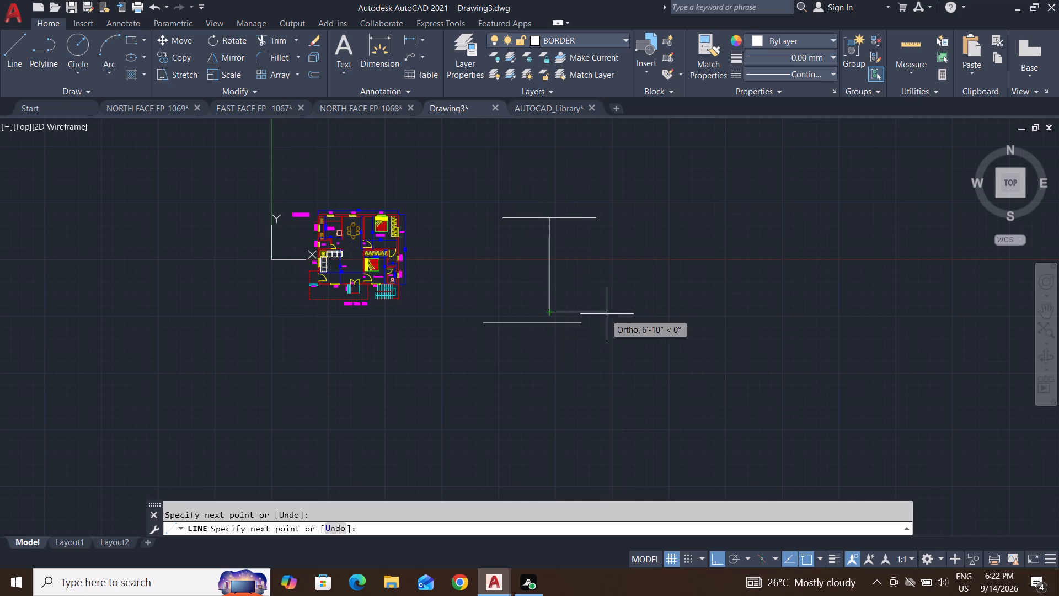
key("Escape")
key("Escape")
Move the 45' line by its midpoint onto the lower end of the vertical guide line.
left_click(609, 316)
left_click(453, 371)
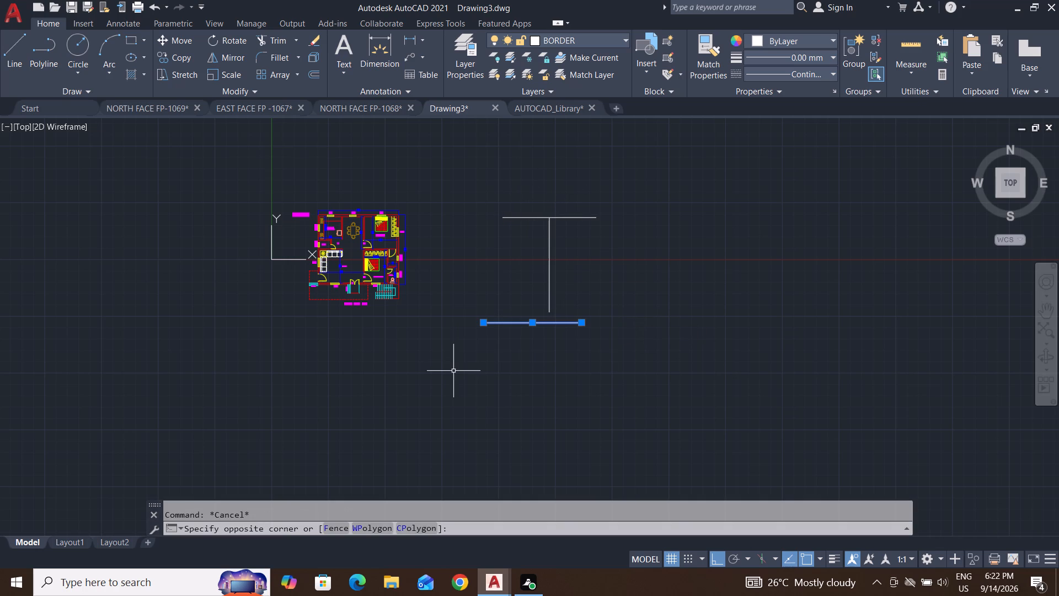
key("m")
key("Return")
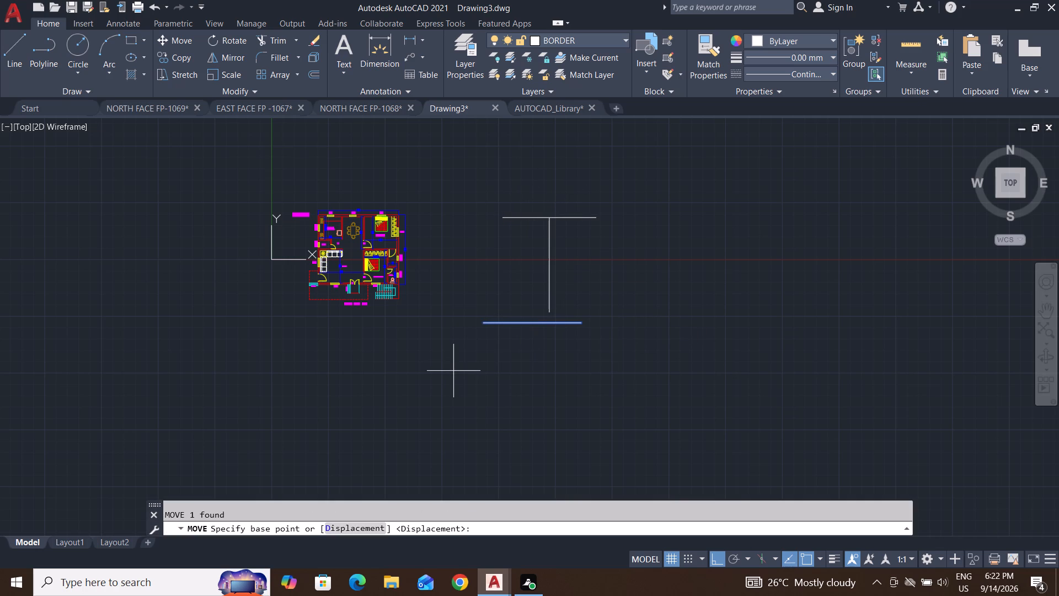
left_click(530, 322)
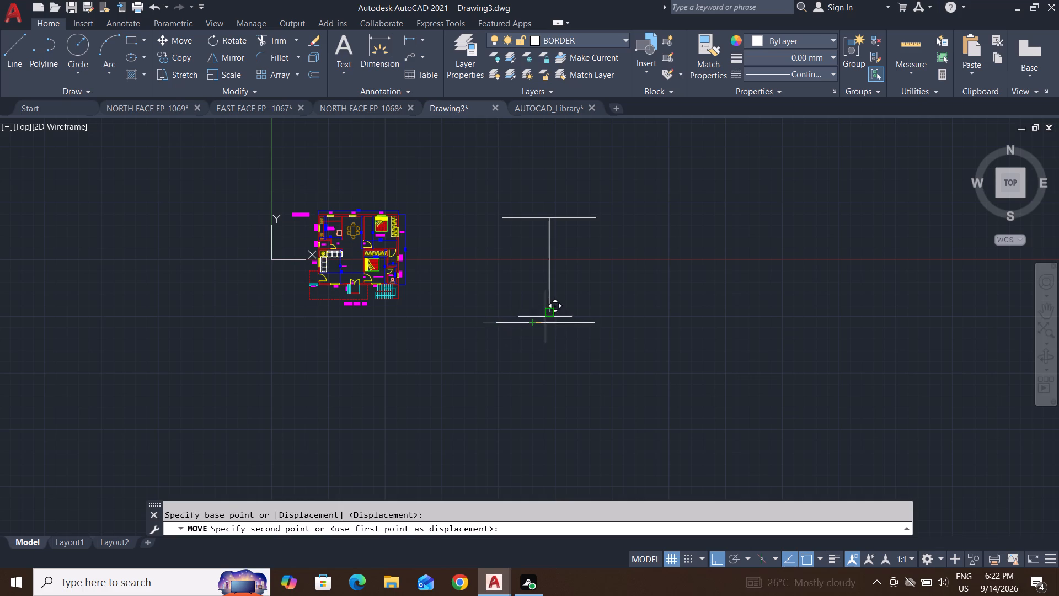
left_click(548, 315)
key("Escape")
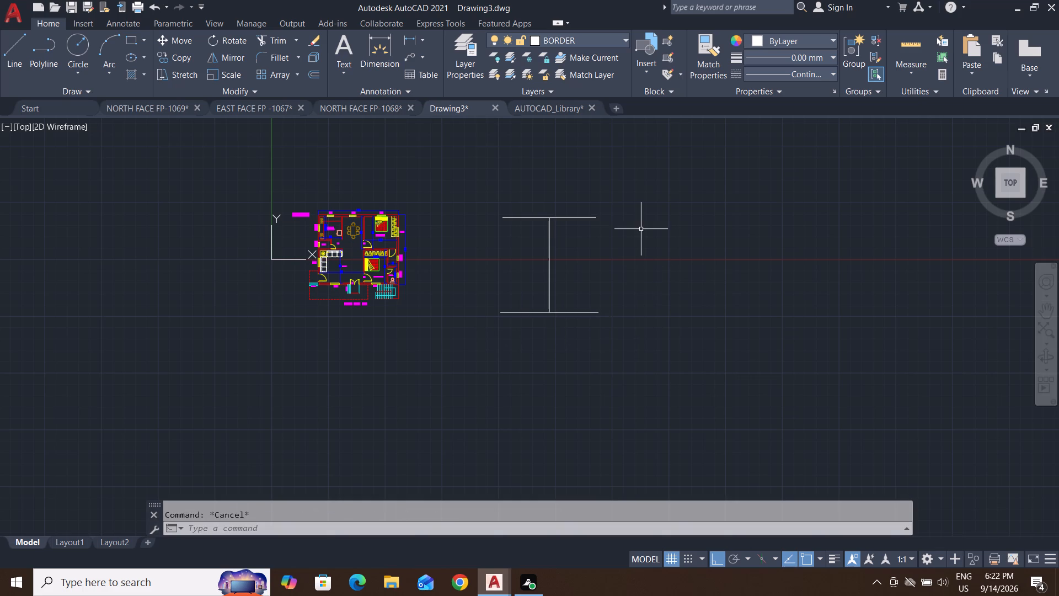
key("Escape")
key("Escape")
Move all three border lines about 87' west over the floor plan, with the 45' line below the Ground Floor Plan title.
left_click(646, 178)
left_click(458, 362)
key("m")
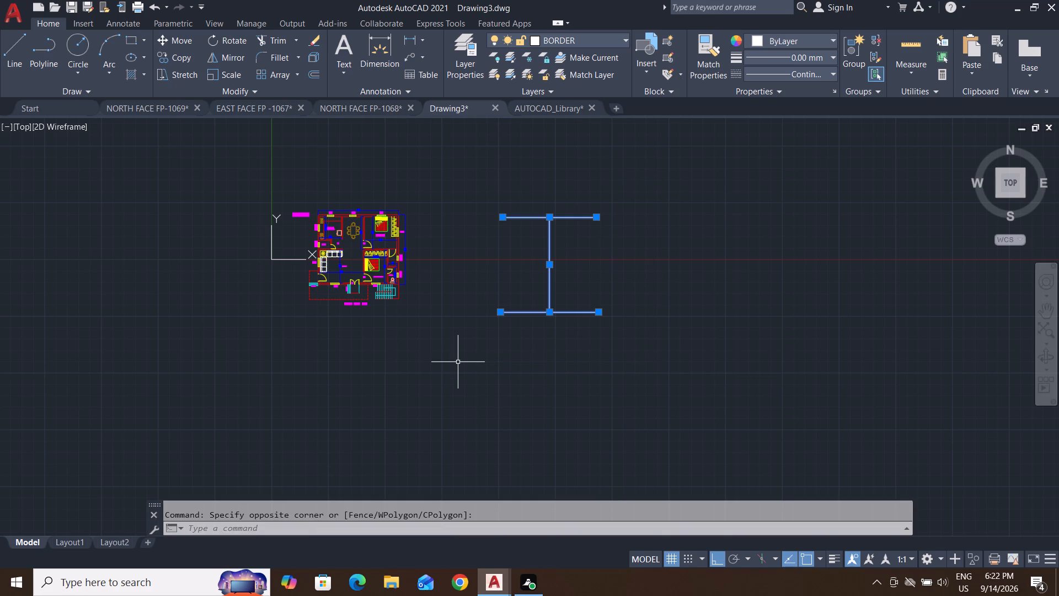
key("Return")
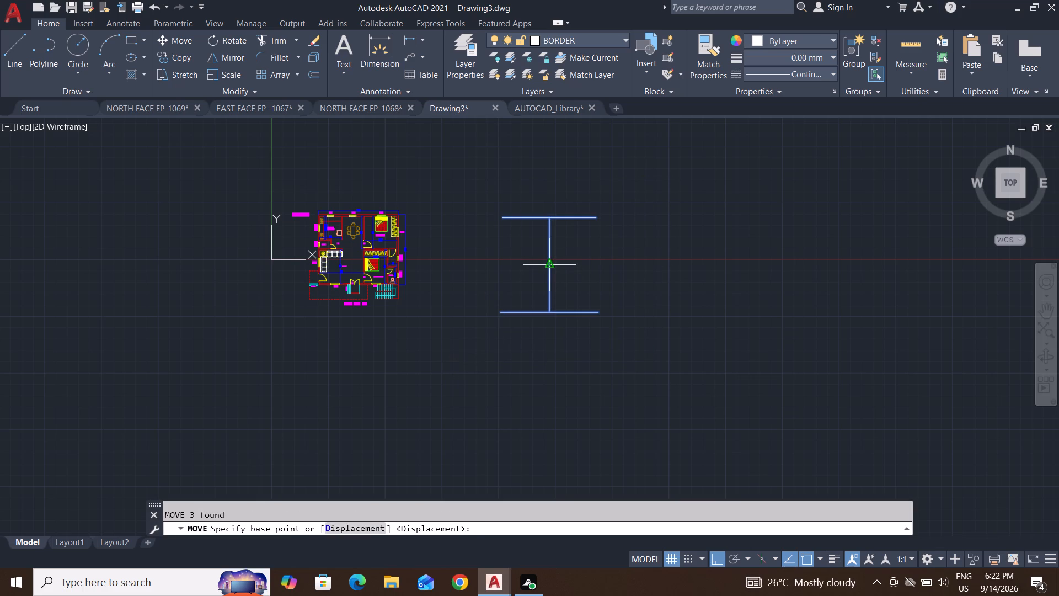
left_click(549, 263)
scroll(351, 268, "up", 3)
scroll(351, 268, "down", 2)
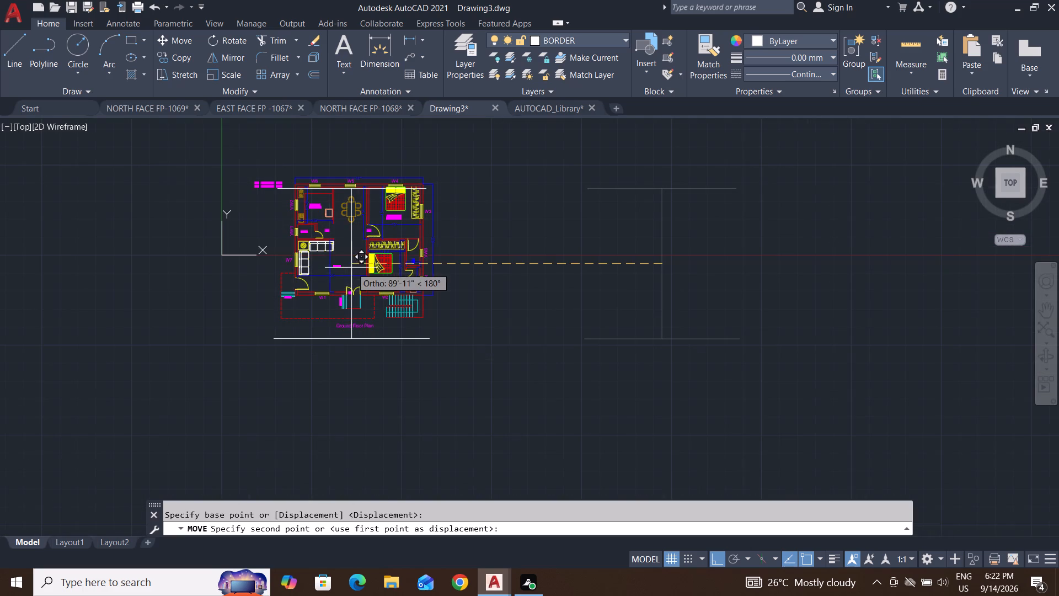
left_click(361, 337)
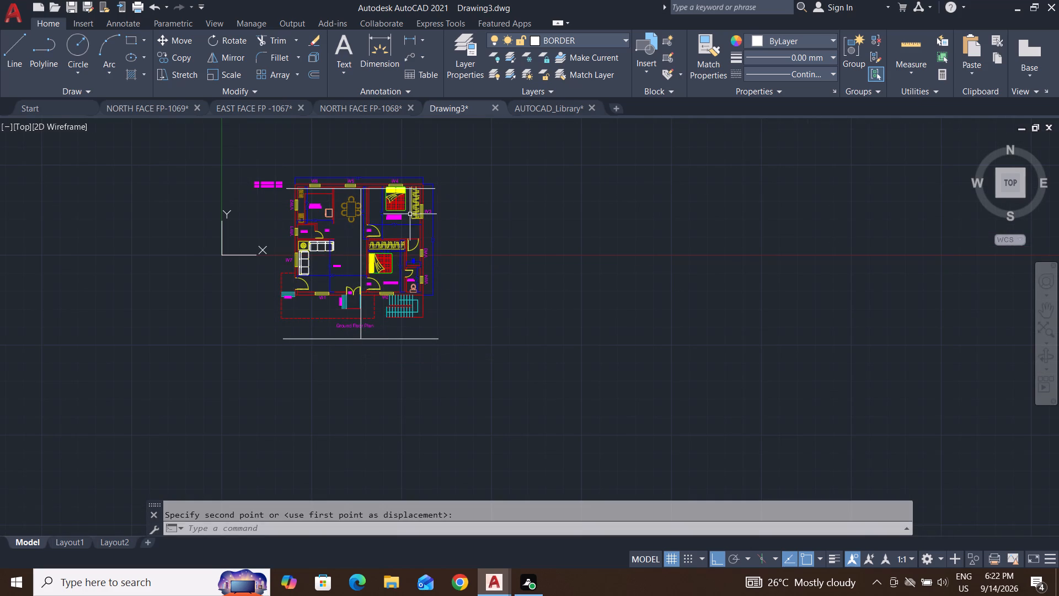
scroll(382, 191, "up", 3)
key("Escape")
key("Escape")
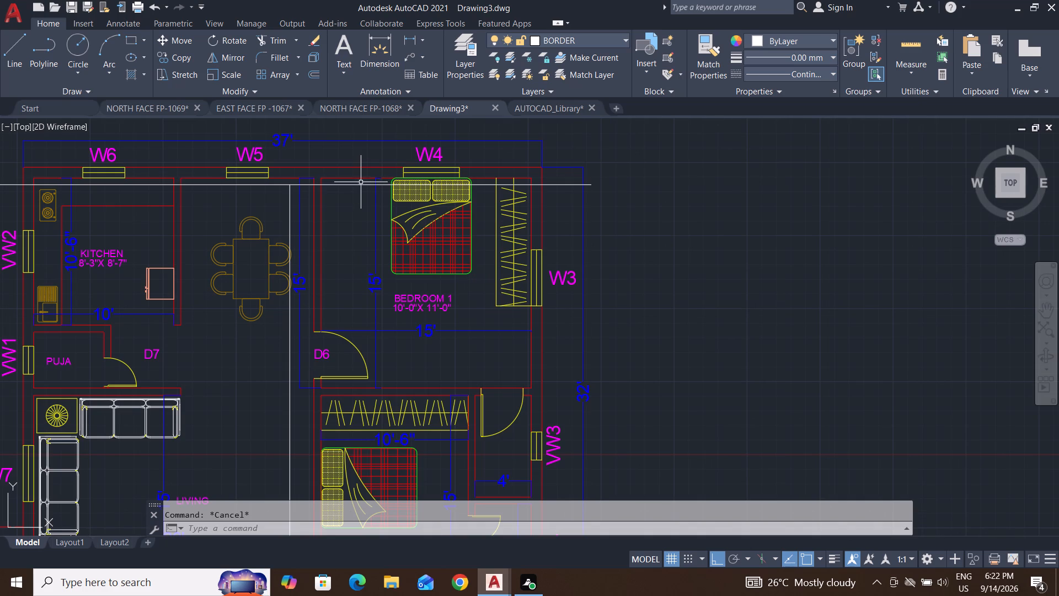
Move the 43' line straight up about 8'-7" so it sits above the plan's 37' dimension.
left_click(361, 182)
left_click(344, 223)
key("m")
key("Return")
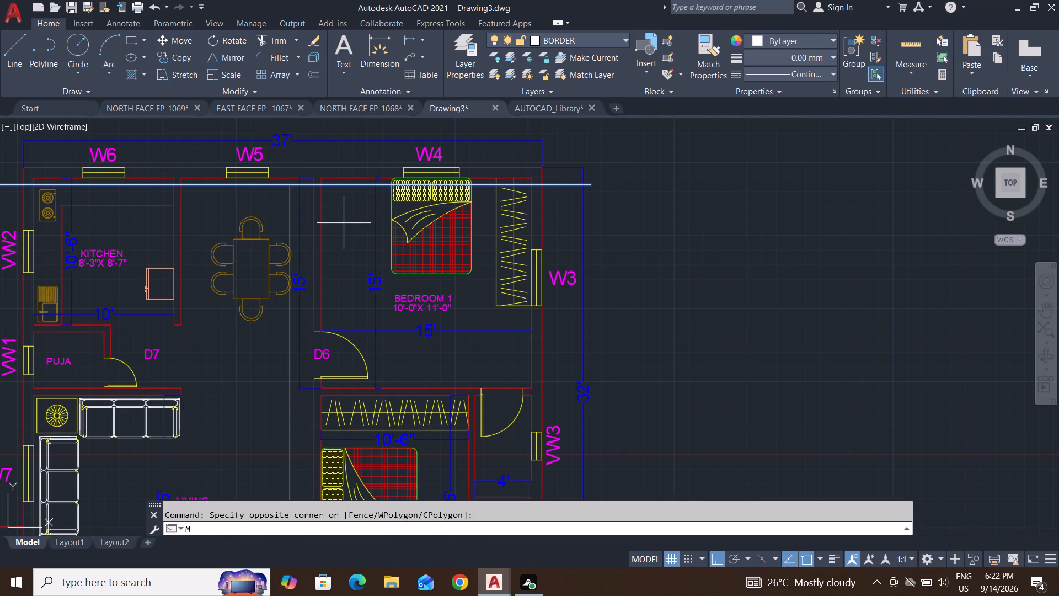
left_click(290, 187)
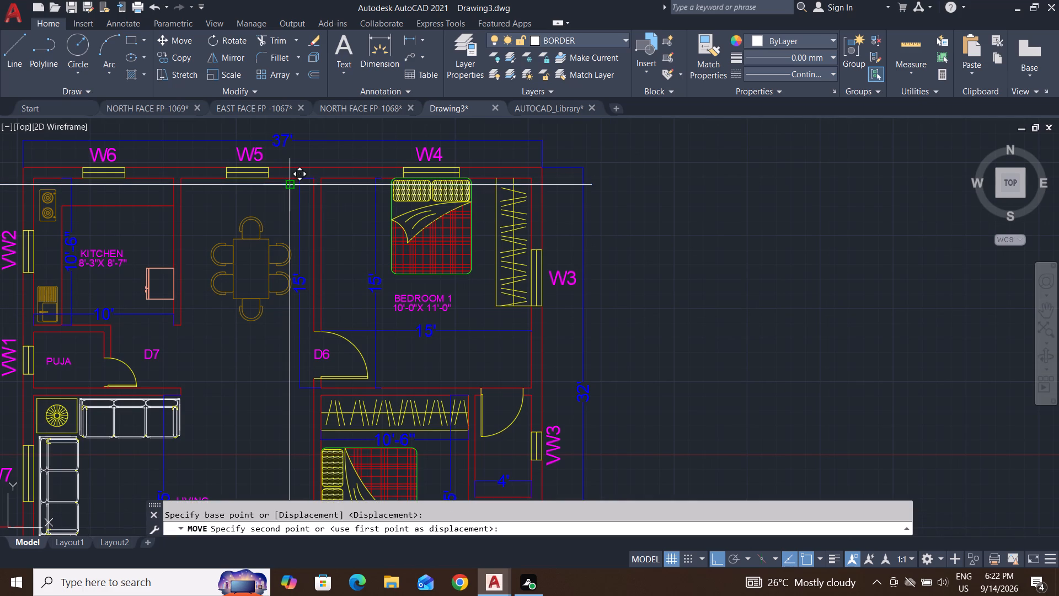
scroll(290, 187, "down", 2)
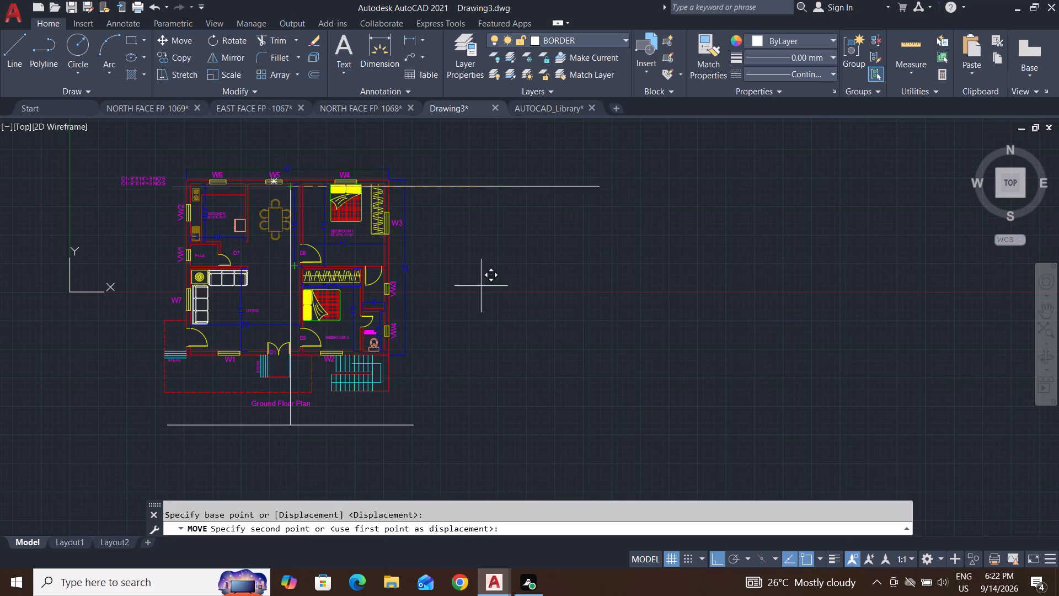
left_click(266, 140)
key("Escape")
key("Escape")
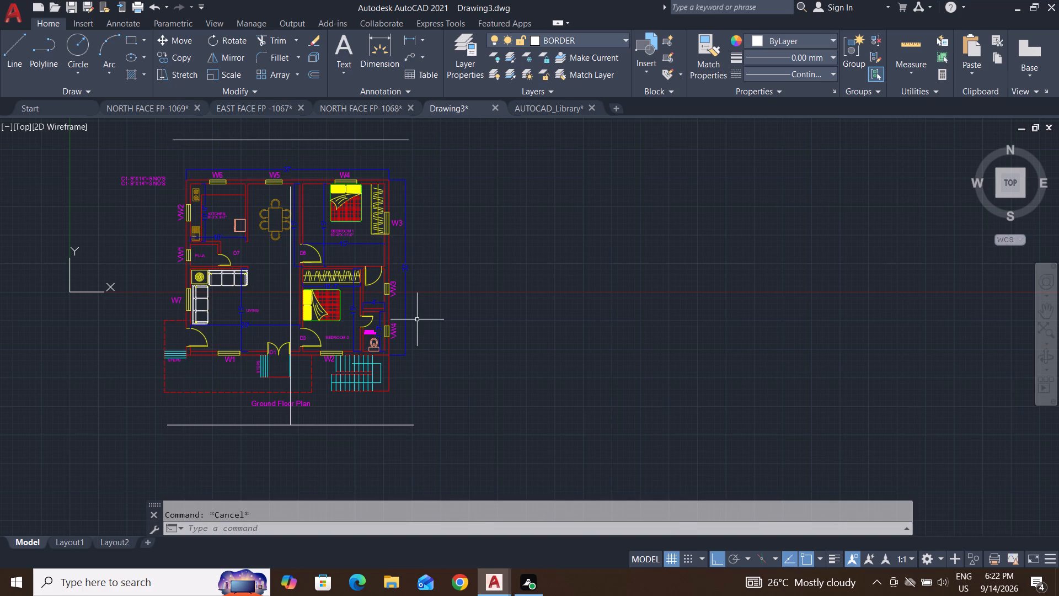
key("Escape")
Delete the vertical guide line running through the plan.
scroll(297, 395, "up", 2)
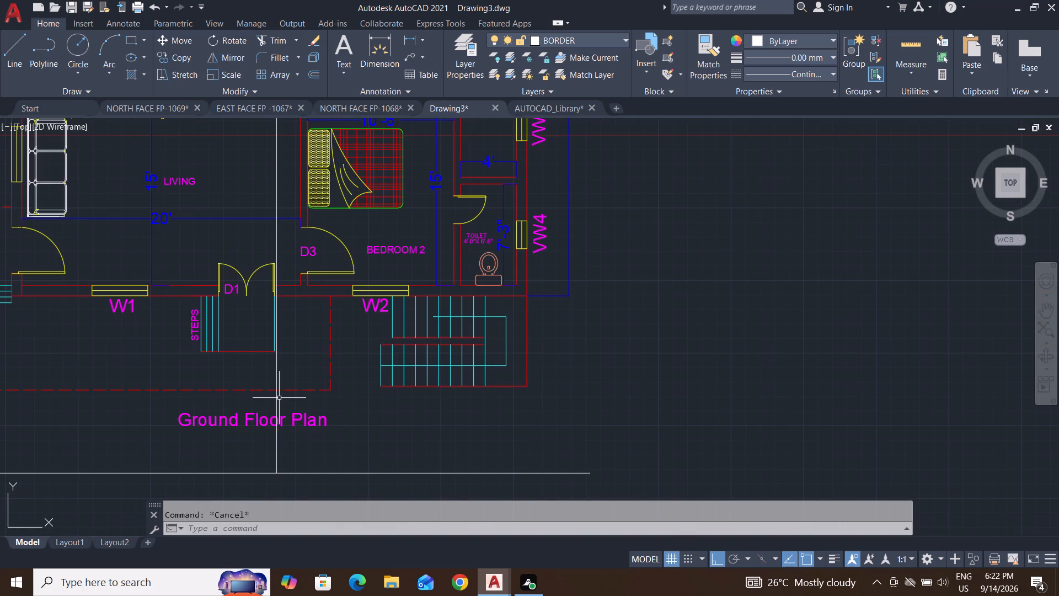
left_click(277, 401)
key("Delete")
Draw the west border side as a line from the 45' line's west end up to the 43' line's west end.
scroll(411, 433, "down", 1)
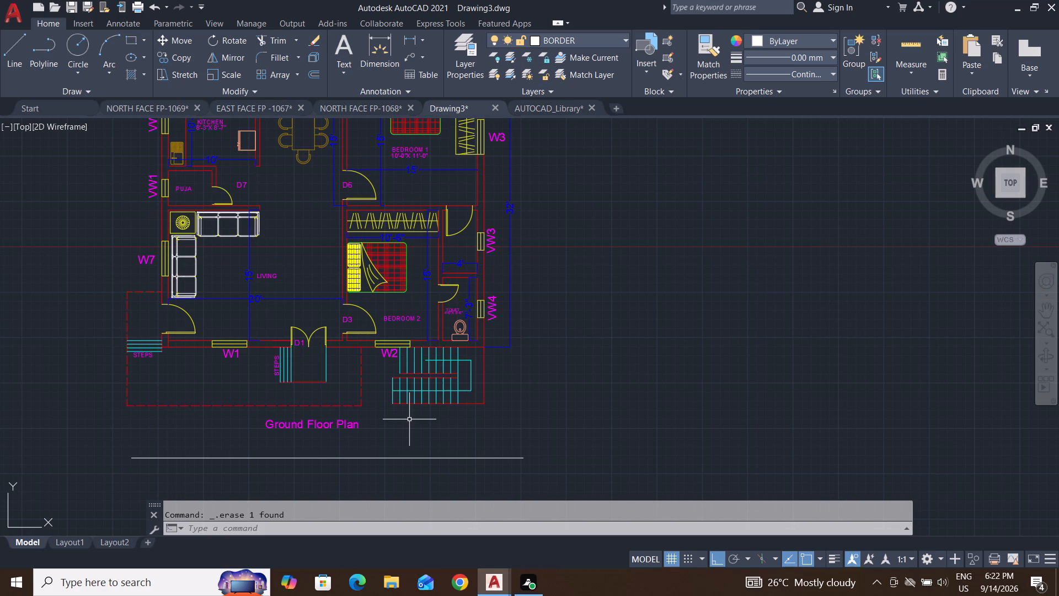
scroll(394, 423, "down", 1)
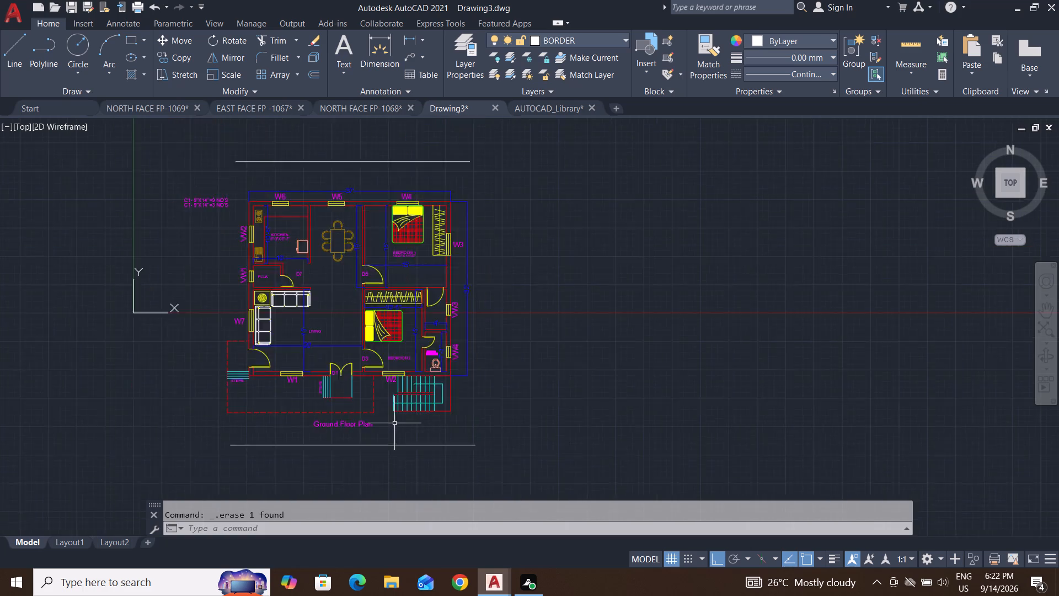
scroll(394, 423, "down", 1)
left_click(10, 51)
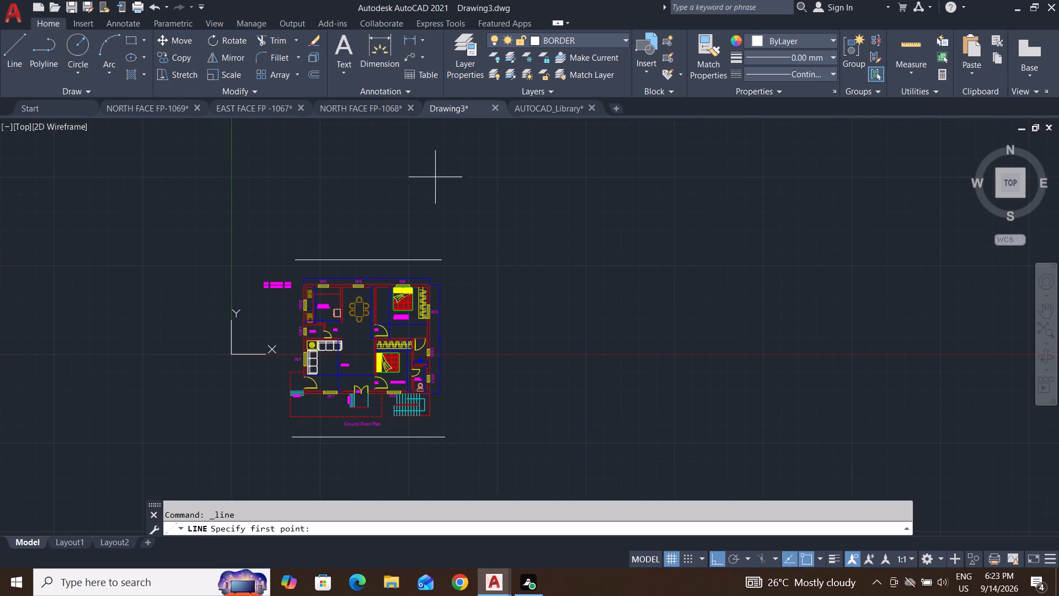
middle_click_drag(293, 441, 303, 401)
scroll(276, 404, "up", 1)
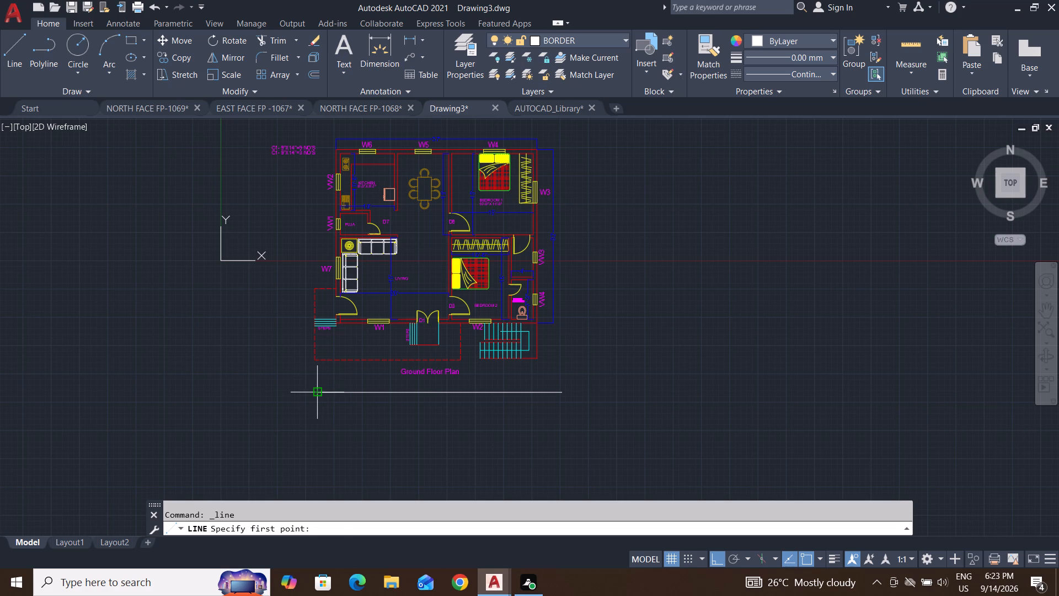
left_click(317, 395)
scroll(317, 395, "down", 1)
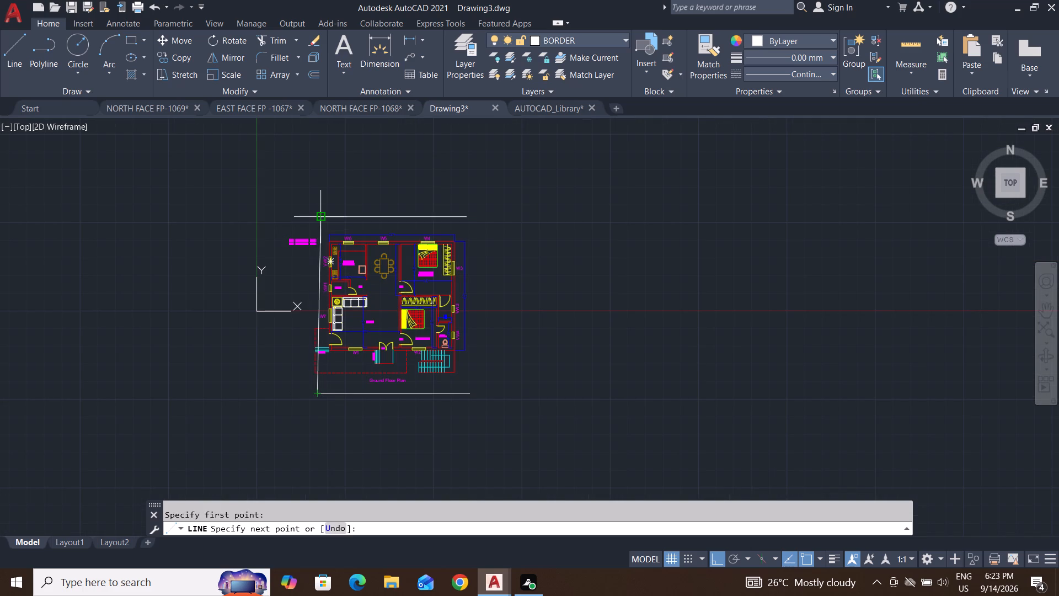
left_click(322, 219)
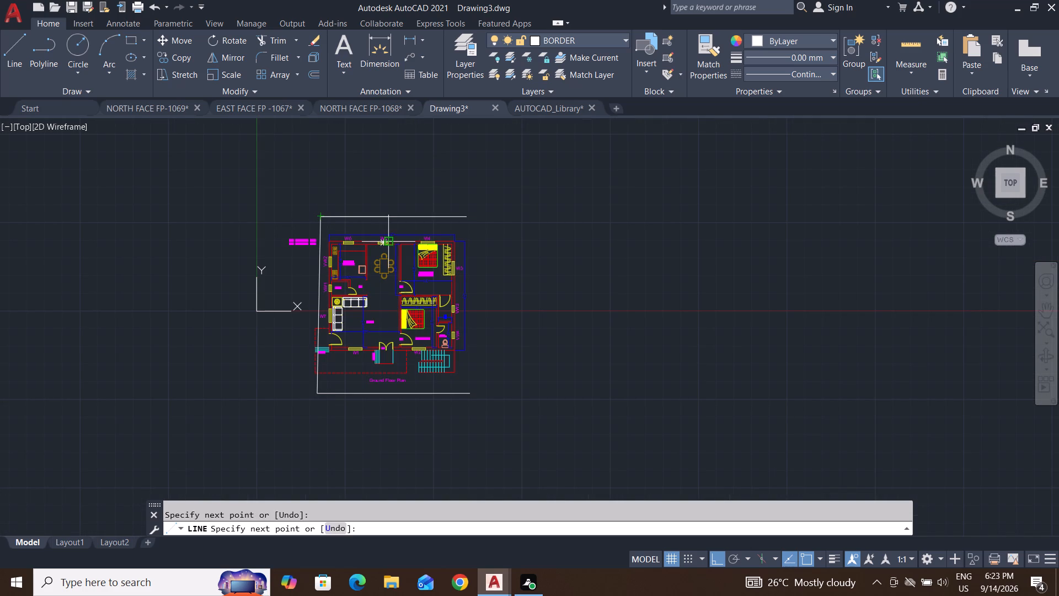
key("space")
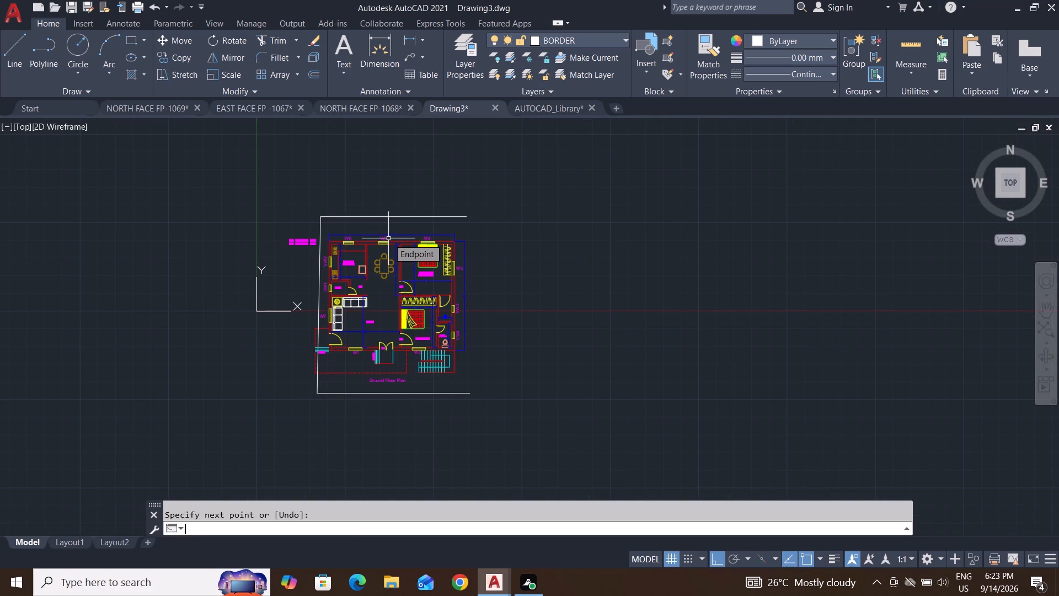
Draw the east border side as a line from the 45' line's east end up to the 43' line's east end.
key("space")
left_click(471, 396)
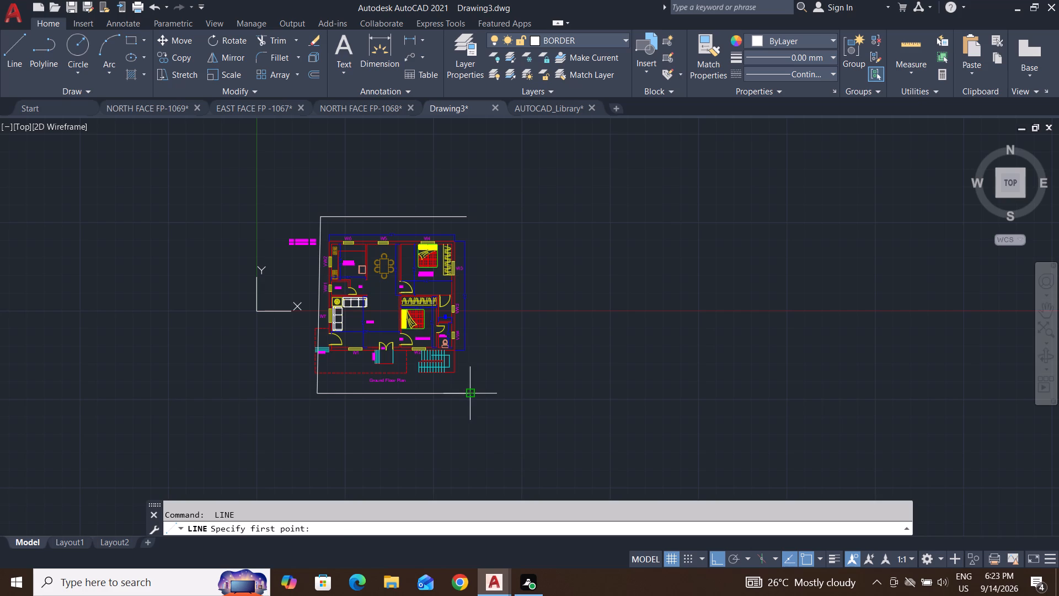
left_click(466, 216)
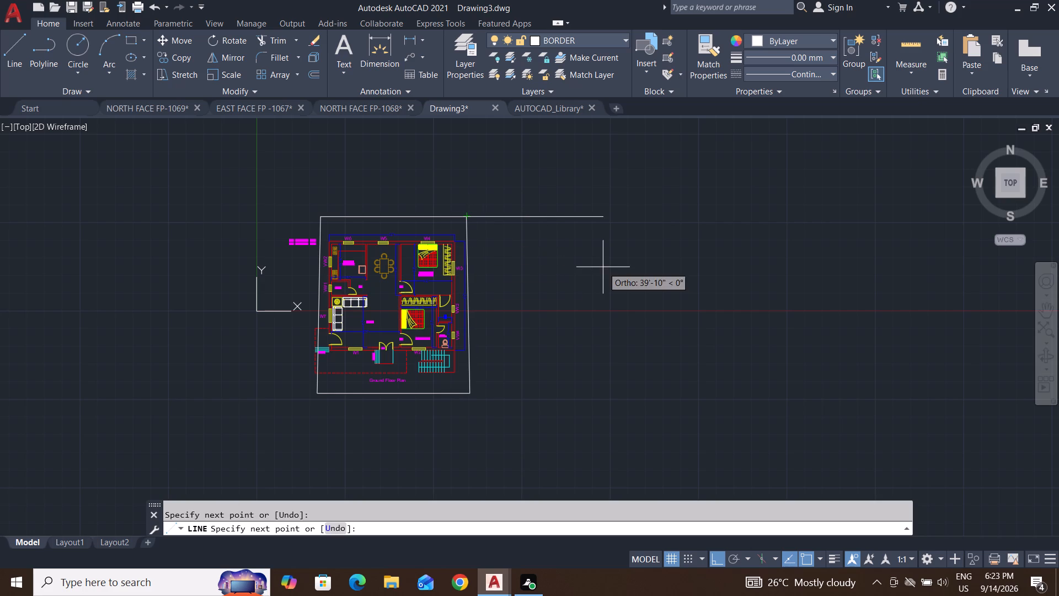
key("Escape")
key("Escape")
key("Escape")
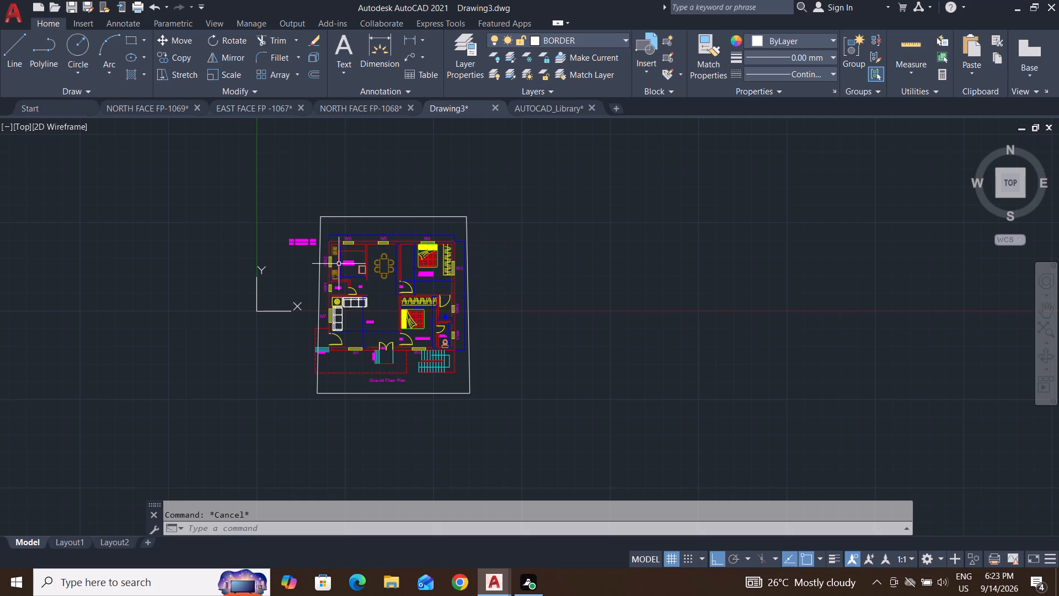
Move all four border lines slightly west so the west side meets the upper-west corner of the red dashed outline.
left_click(320, 228)
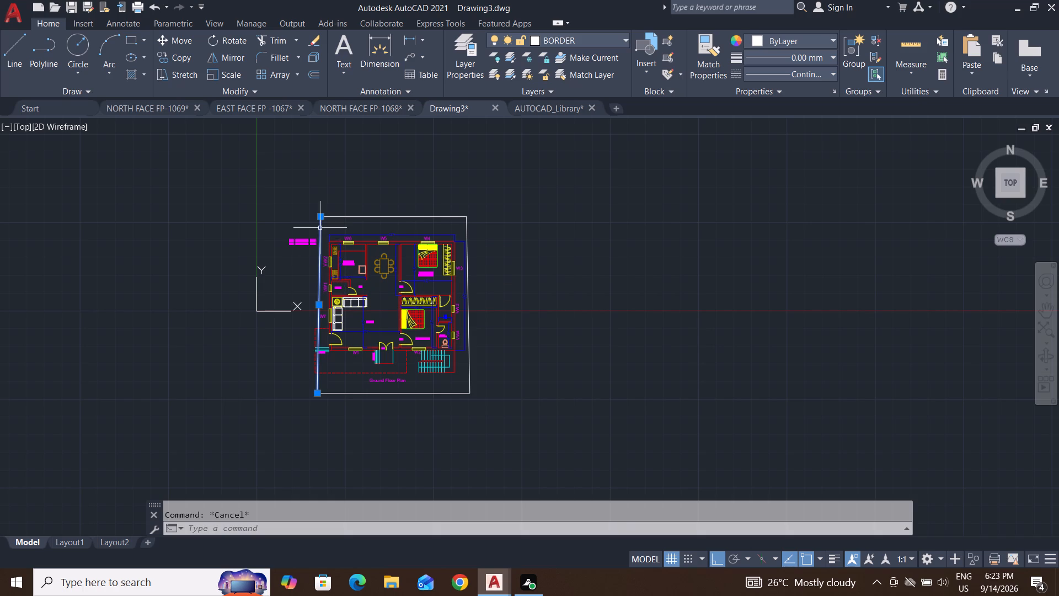
left_click(465, 224)
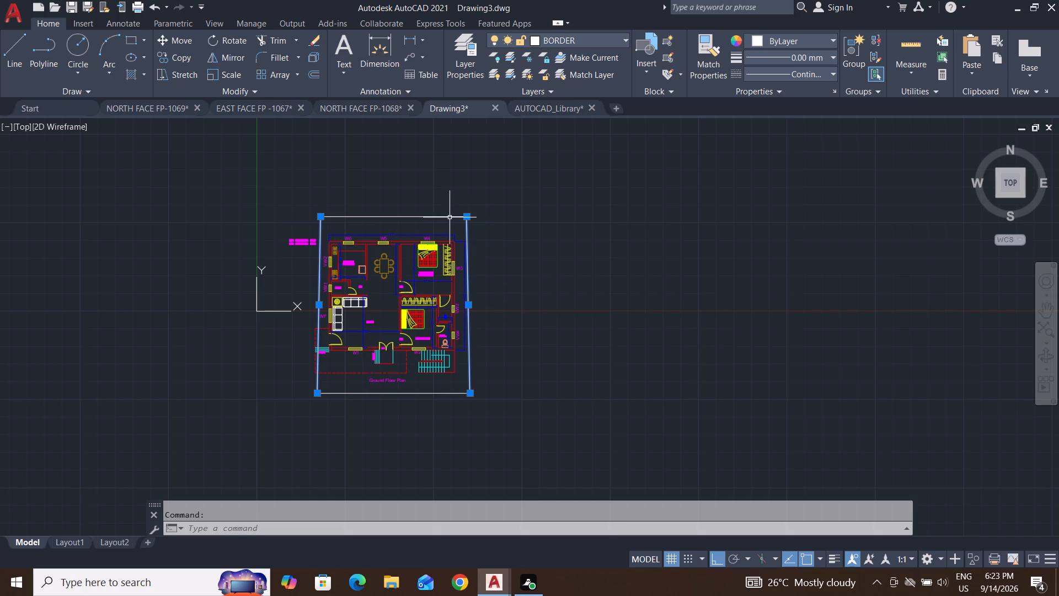
left_click(450, 217)
left_click(368, 392)
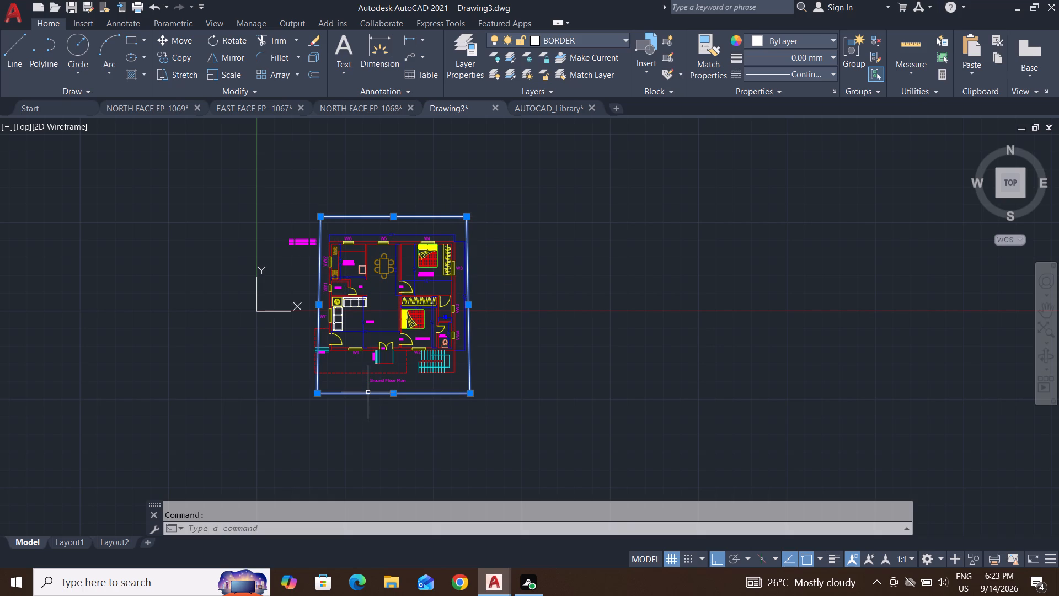
key("m")
key("Return")
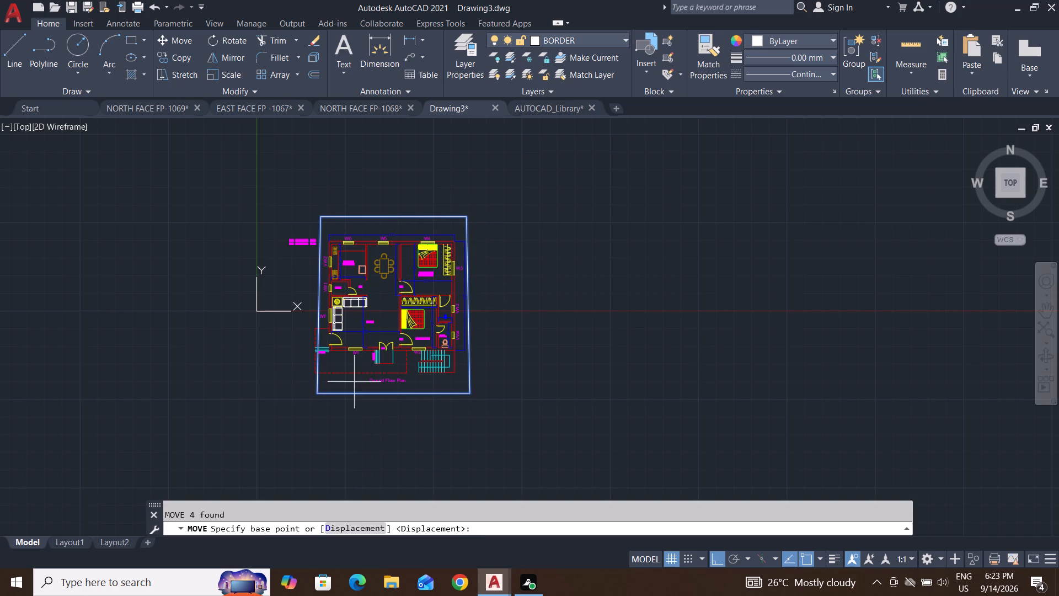
scroll(326, 345, "up", 3)
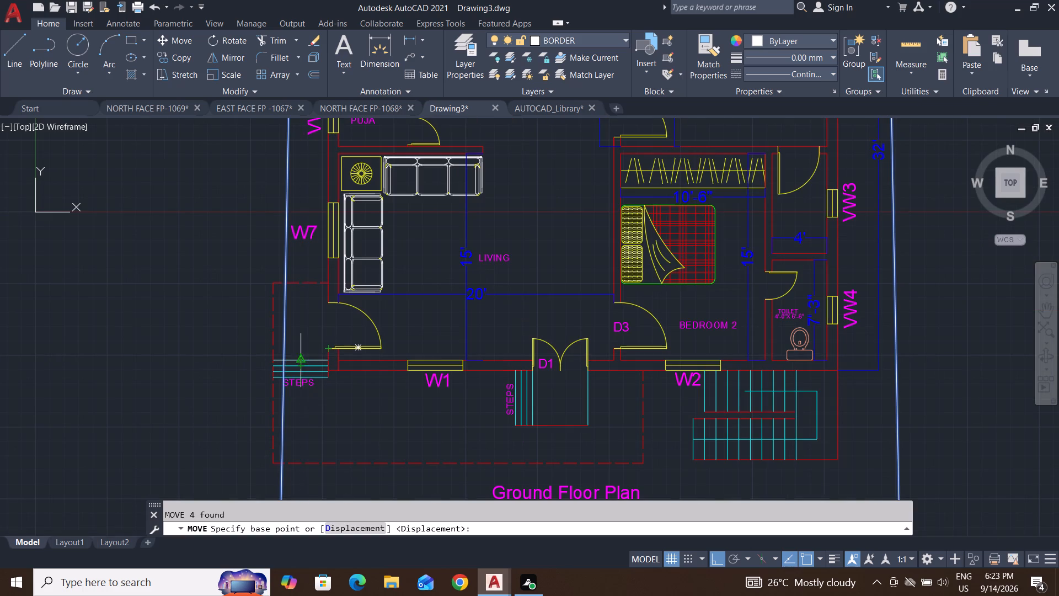
left_click(287, 285)
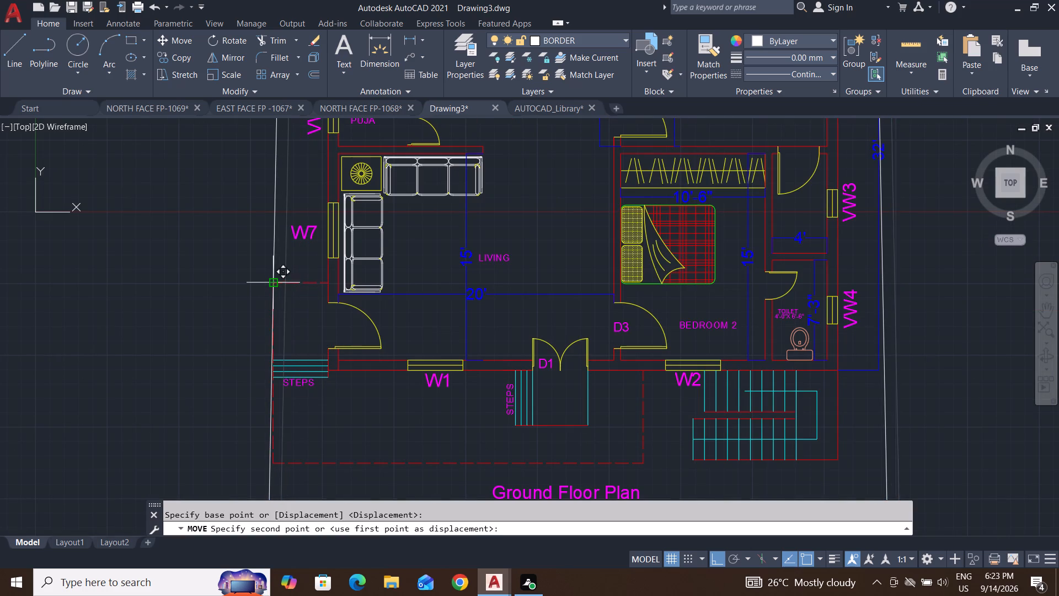
left_click(272, 286)
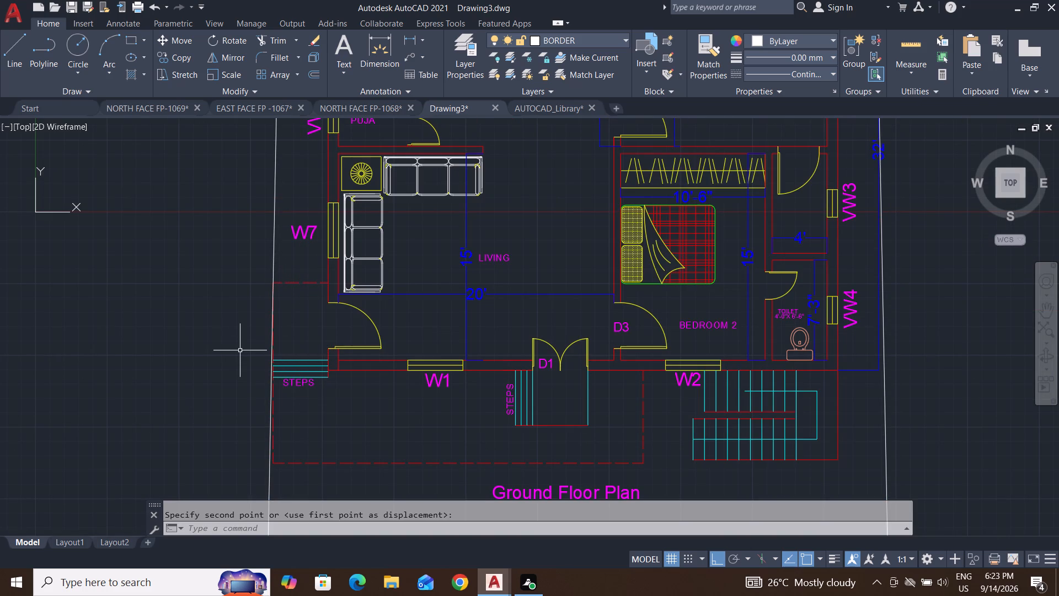
Move only the west border line slightly further west, just clear of the red dashed outline's corner.
scroll(242, 338, "up", 2)
scroll(313, 201, "up", 2)
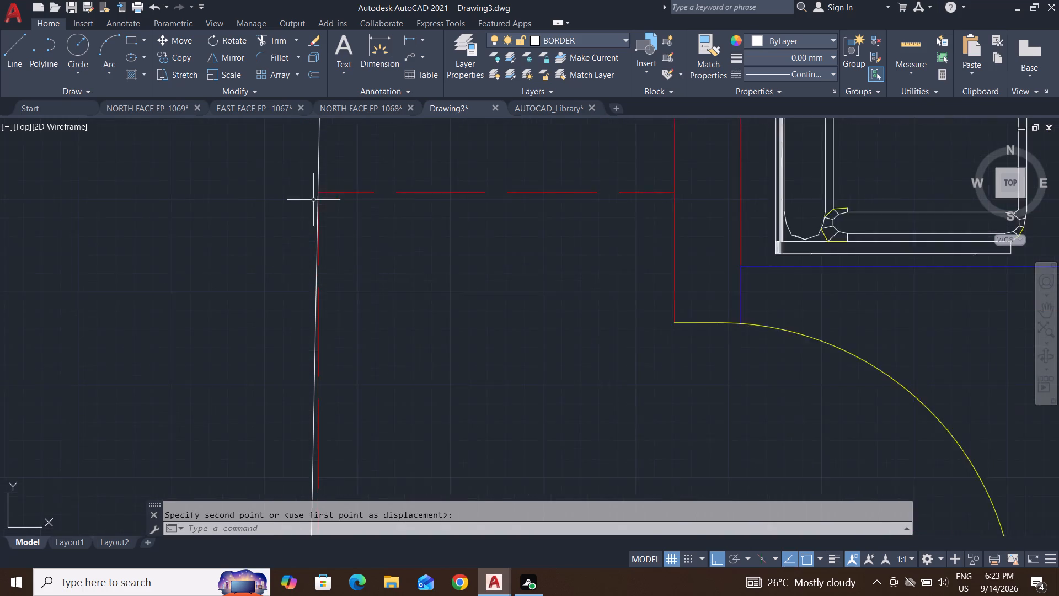
scroll(312, 199, "up", 1)
left_click(333, 154)
left_click(292, 167)
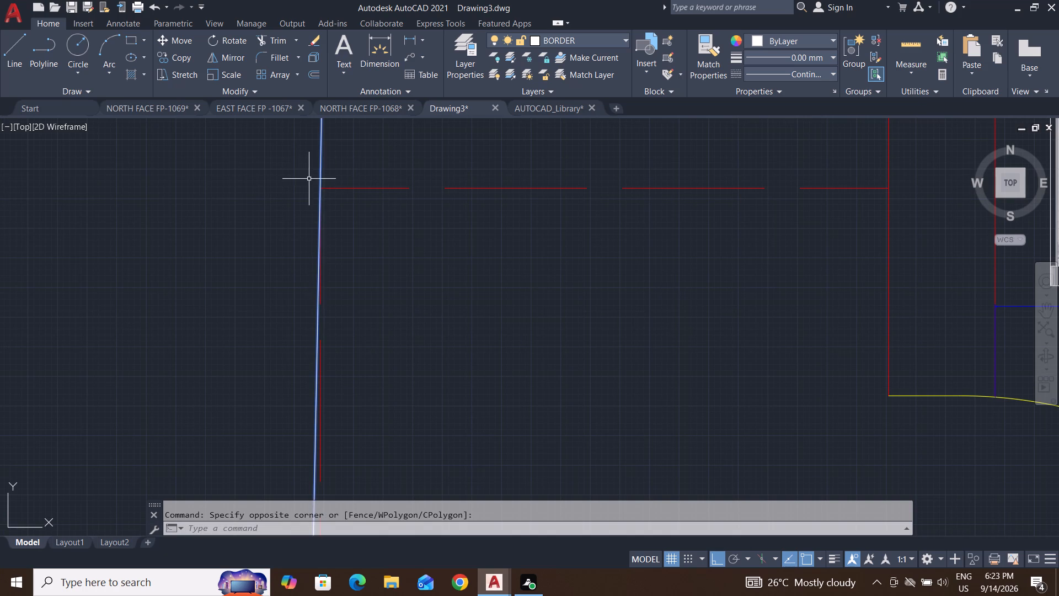
scroll(324, 184, "up", 5)
key("m")
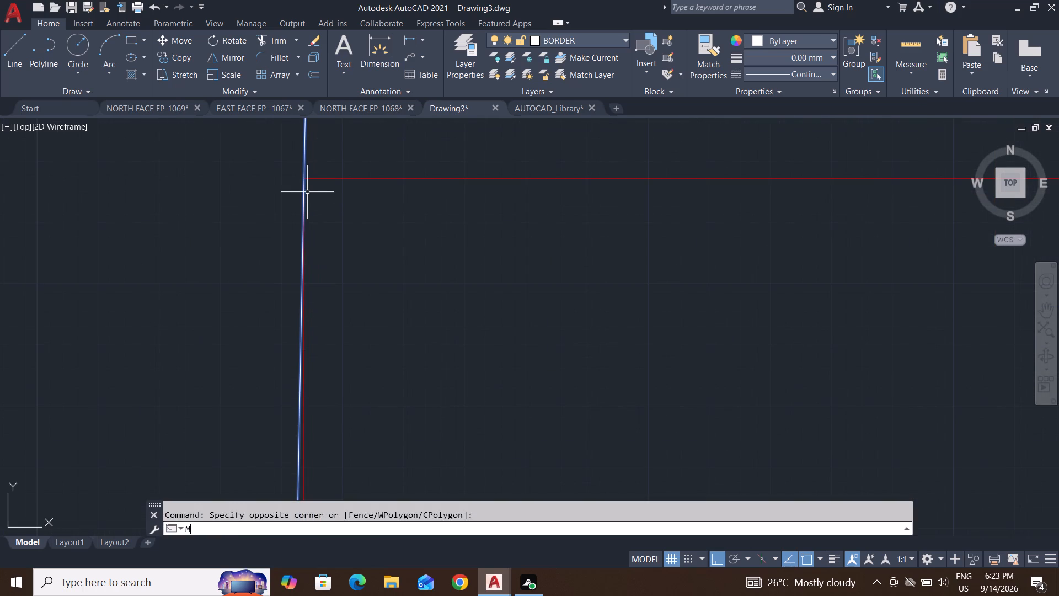
key("Return")
scroll(302, 158, "up", 2)
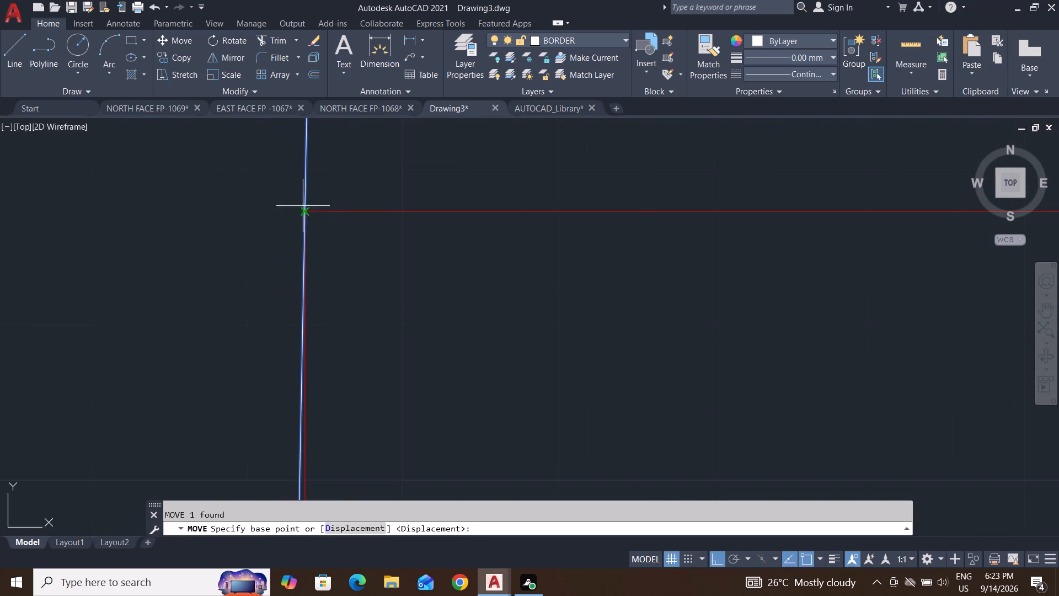
left_click(303, 209)
left_click(290, 205)
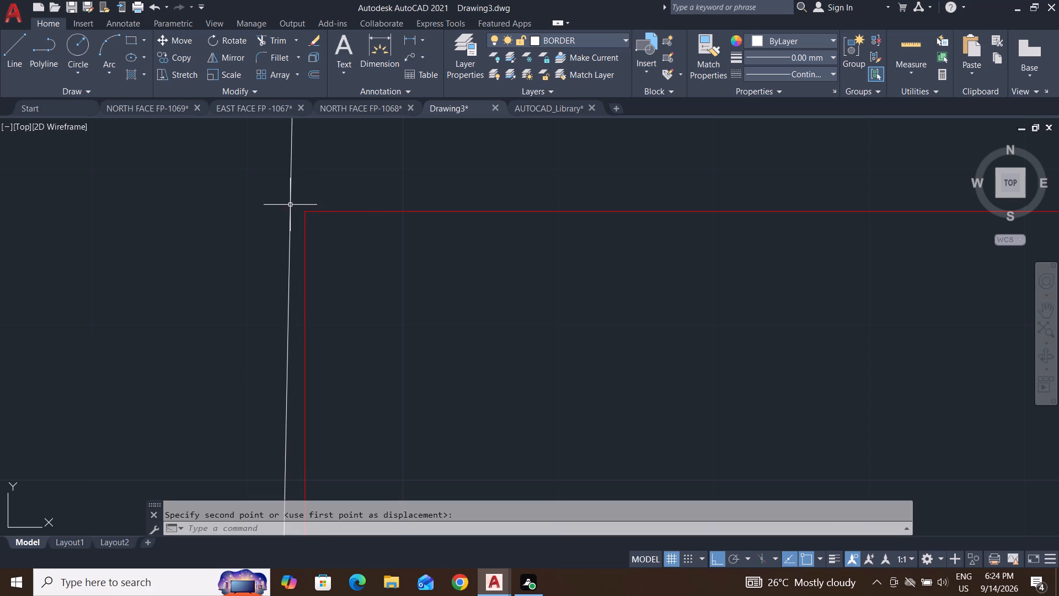
scroll(239, 309, "down", 5)
scroll(238, 309, "up", 5)
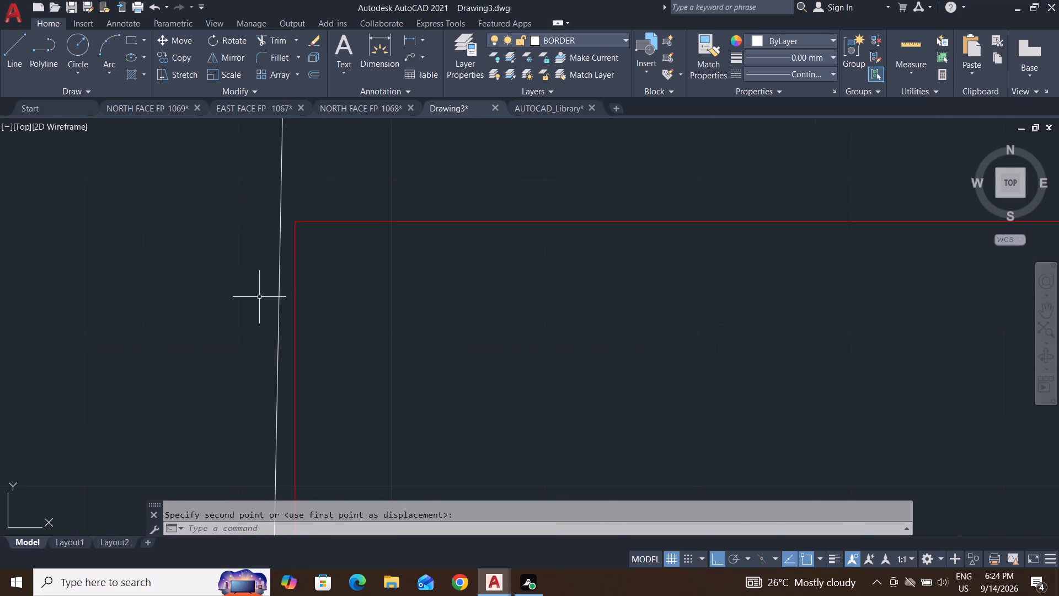
key("Escape")
key("Escape")
key("Escape")
Move all four border lines together about 3" west, clear of the steps and the red dashed outline.
left_click(291, 189)
left_click(248, 282)
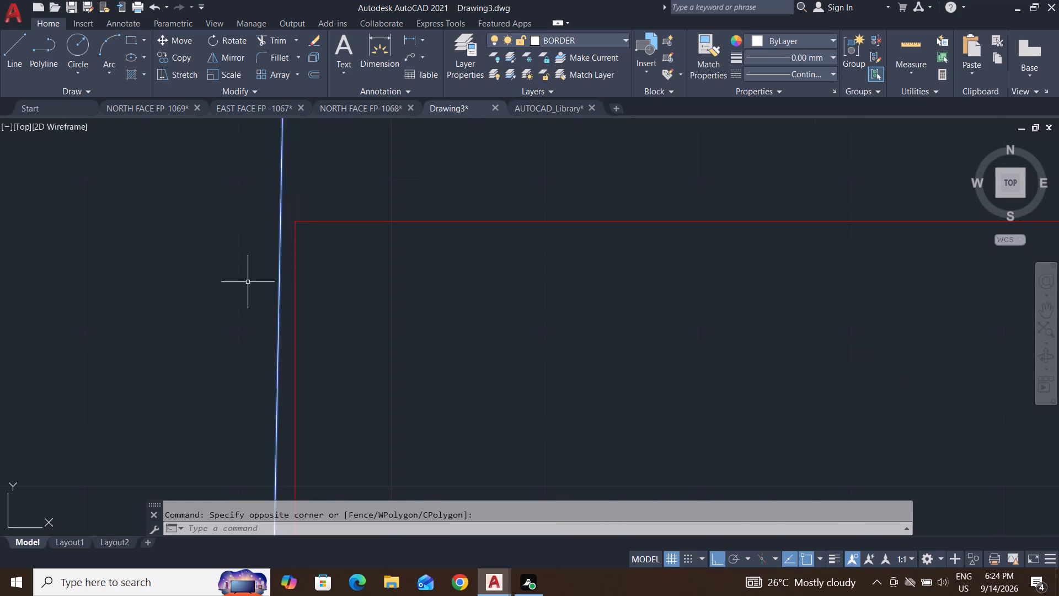
scroll(224, 356, "down", 14)
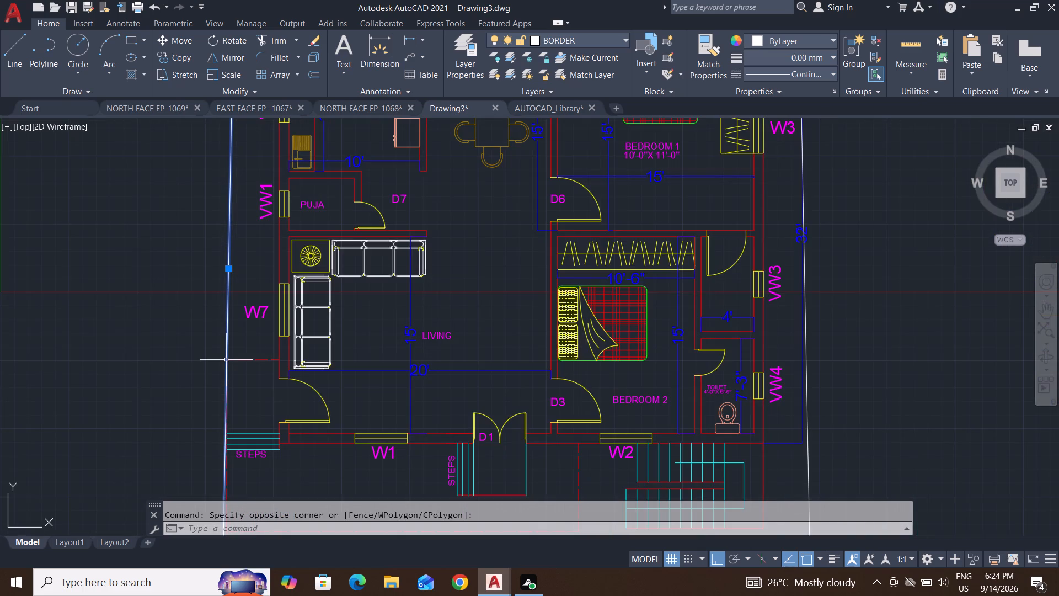
scroll(226, 360, "down", 3)
scroll(226, 360, "up", 3)
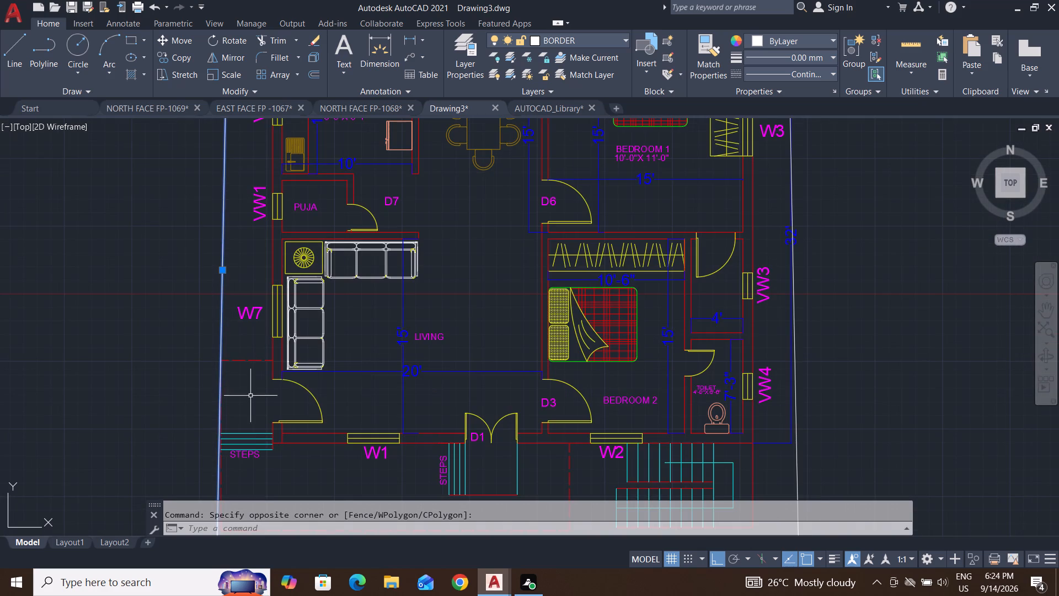
middle_click_drag(254, 446, 338, 237)
left_click(350, 381)
left_click(285, 486)
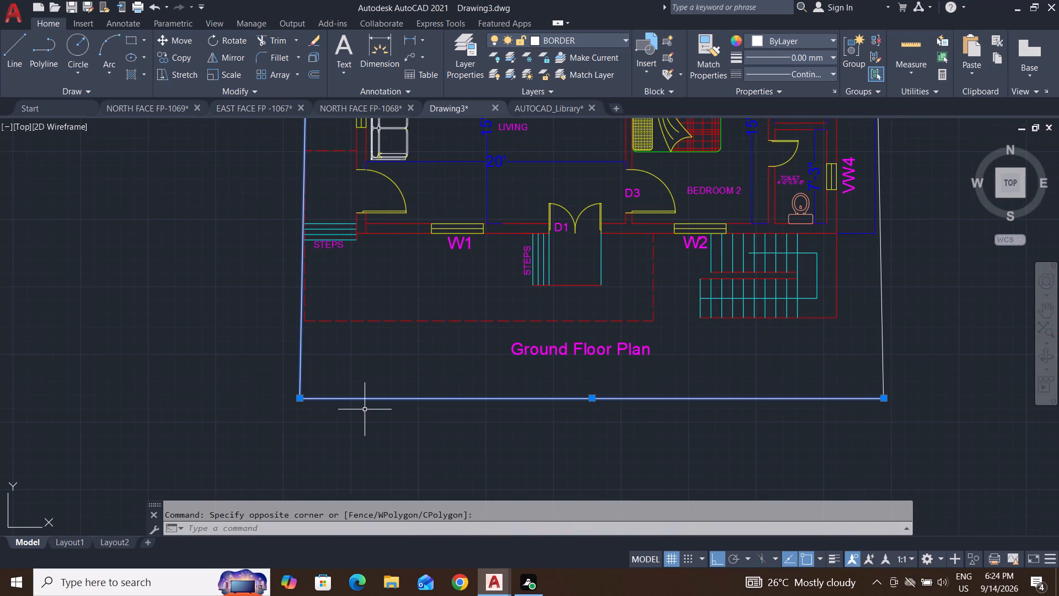
left_click(917, 332)
left_click(860, 374)
scroll(768, 449, "down", 3)
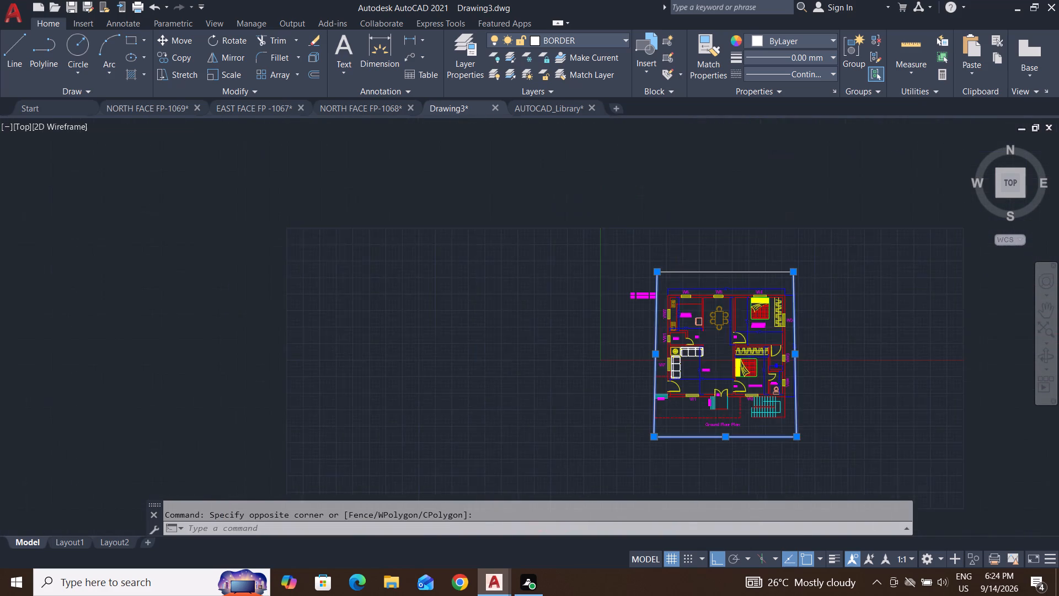
scroll(760, 278, "up", 3)
left_click(746, 235)
left_click(624, 298)
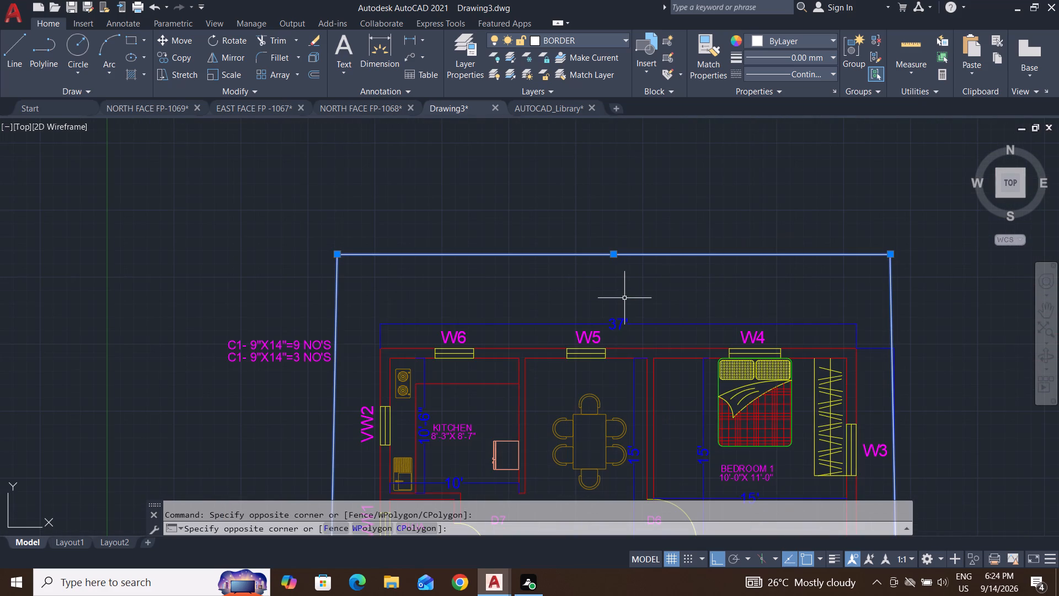
middle_click_drag(490, 338, 538, 187)
scroll(489, 302, "down", 1)
middle_click_drag(437, 453, 437, 444)
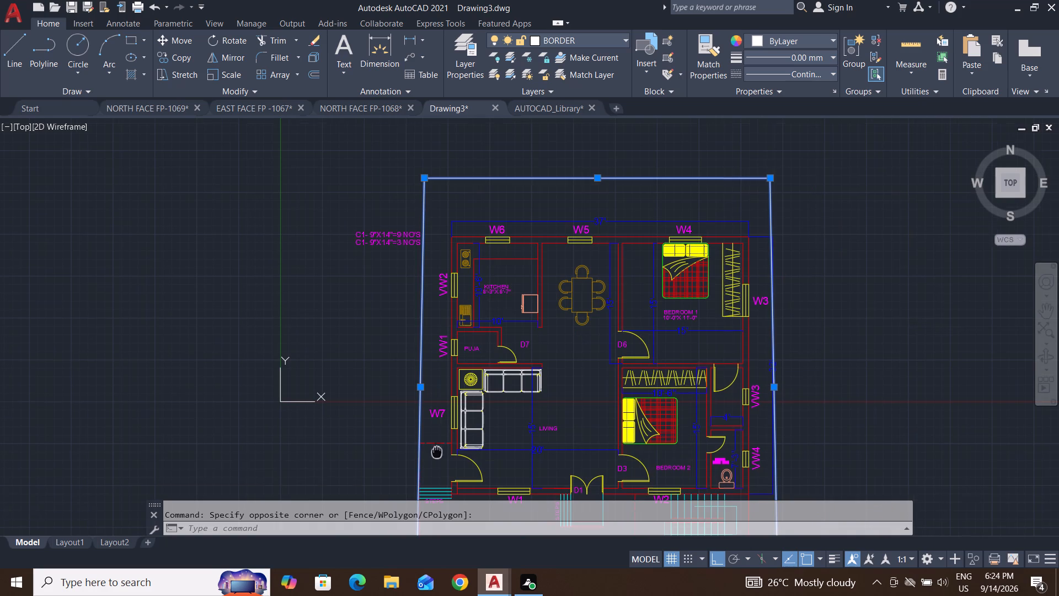
middle_click_drag(437, 444, 482, 278)
scroll(466, 332, "up", 4)
key("m")
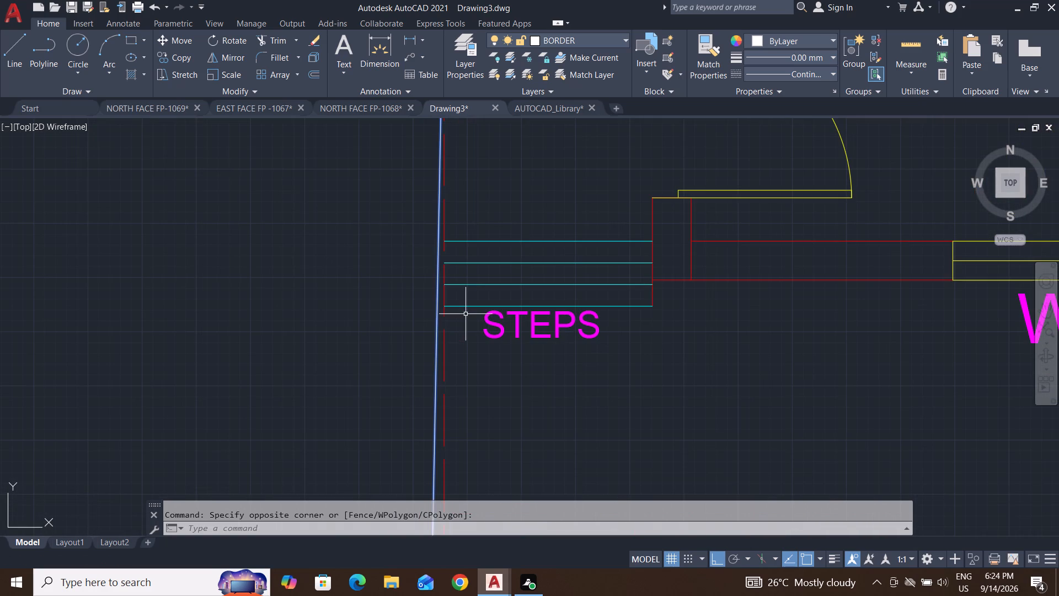
key("Return")
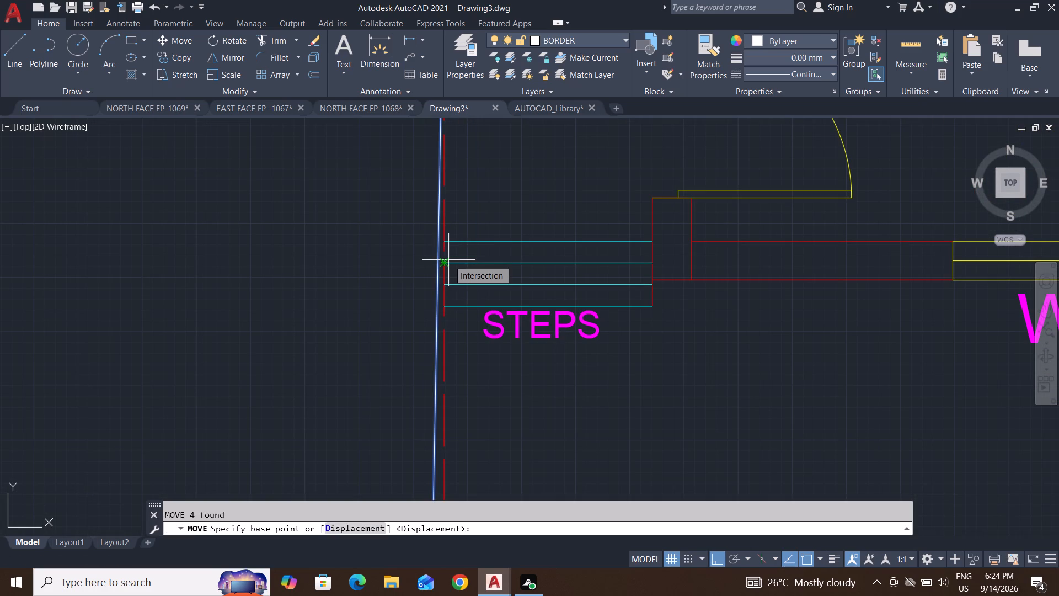
scroll(443, 242, "up", 2)
left_click(429, 239)
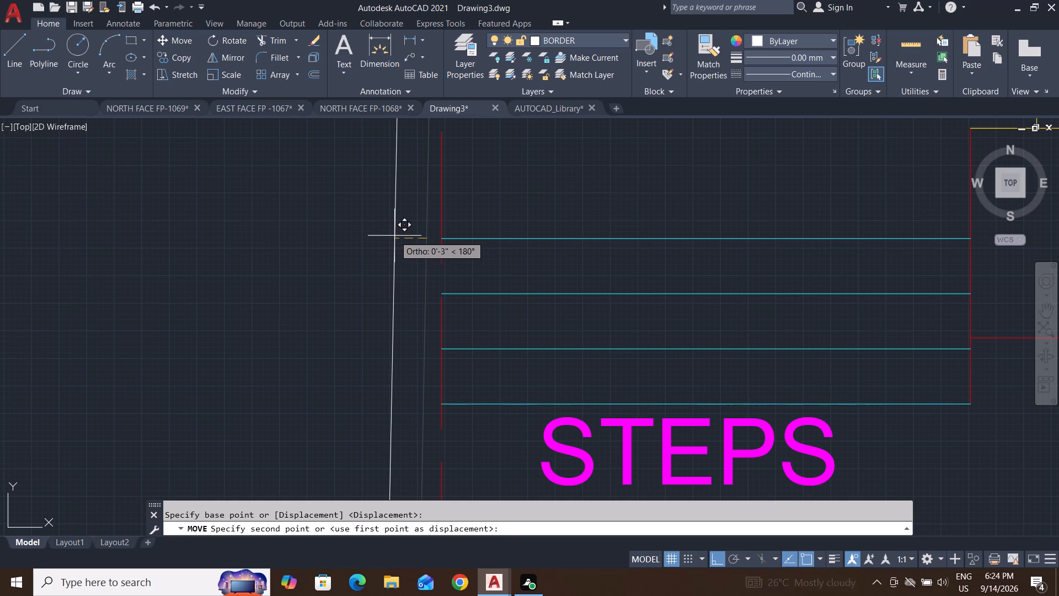
left_click(393, 238)
scroll(421, 297, "down", 4)
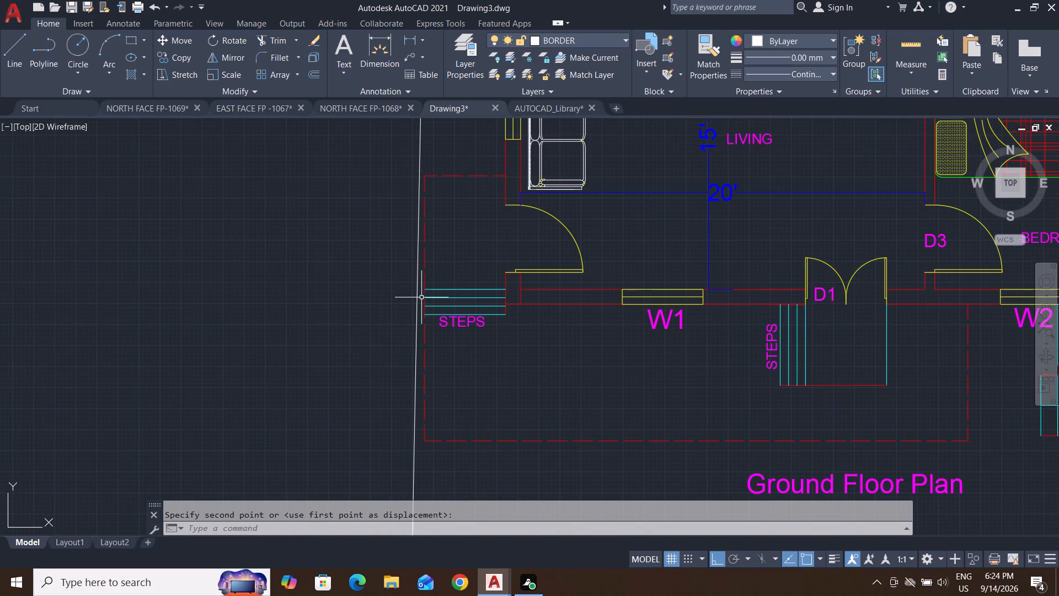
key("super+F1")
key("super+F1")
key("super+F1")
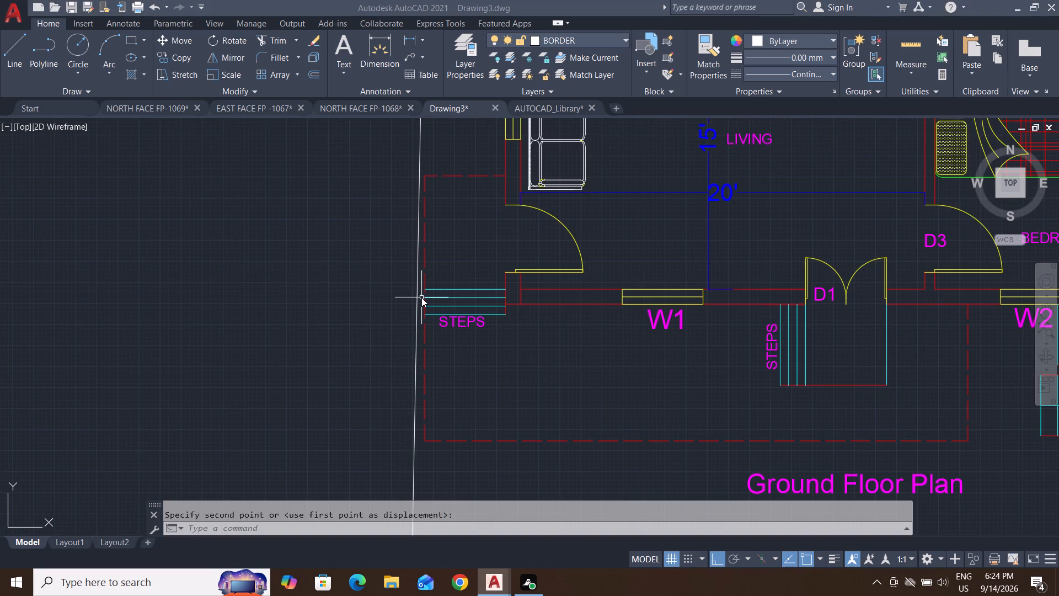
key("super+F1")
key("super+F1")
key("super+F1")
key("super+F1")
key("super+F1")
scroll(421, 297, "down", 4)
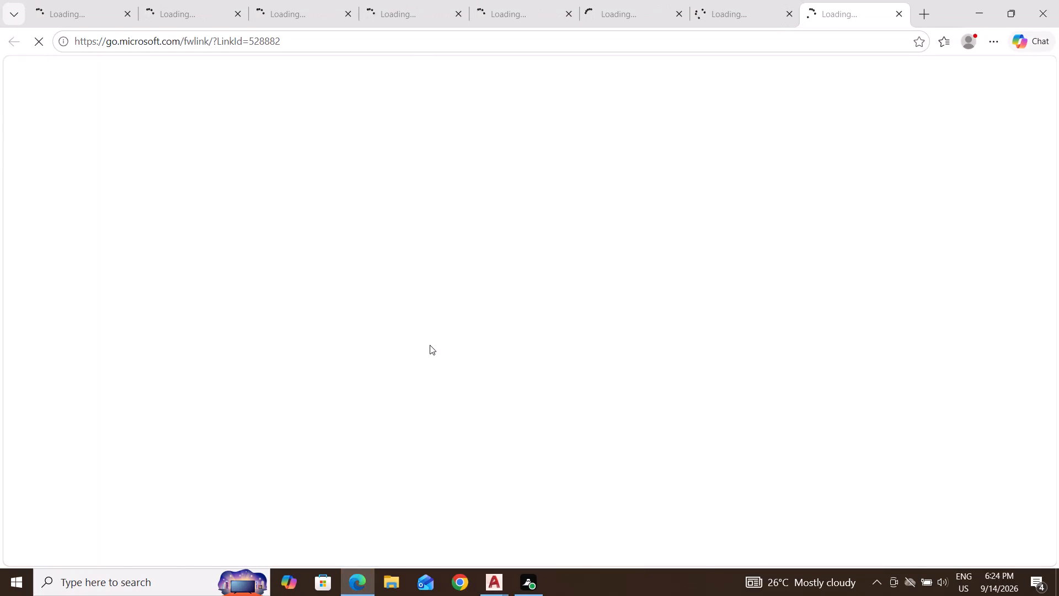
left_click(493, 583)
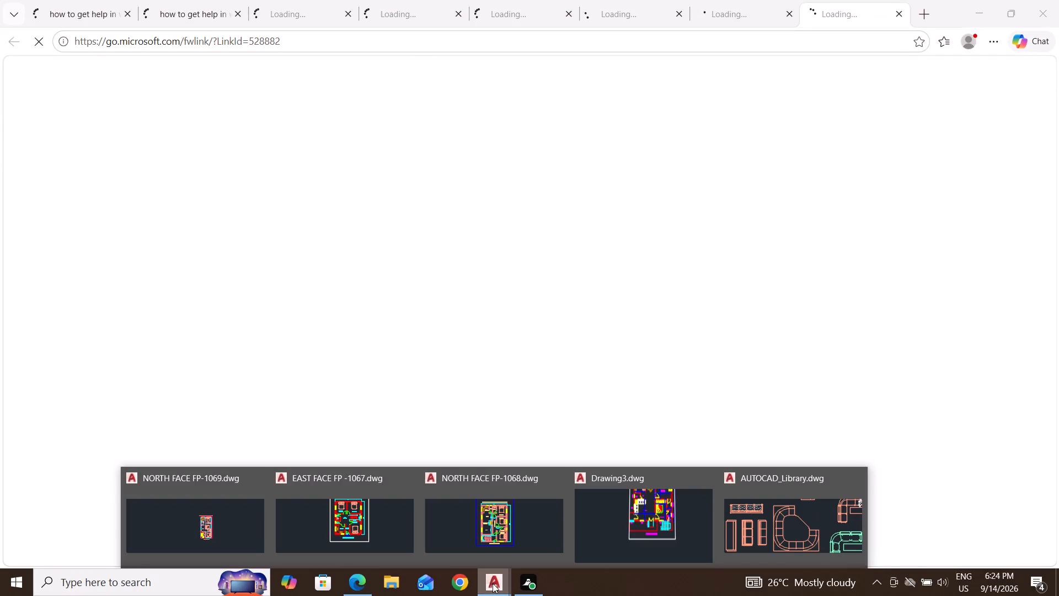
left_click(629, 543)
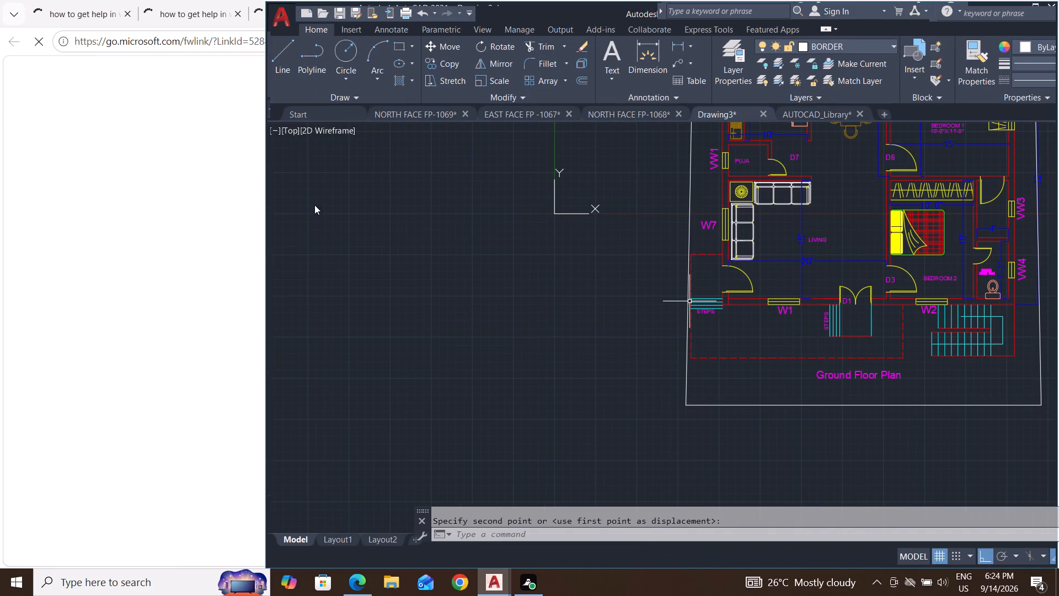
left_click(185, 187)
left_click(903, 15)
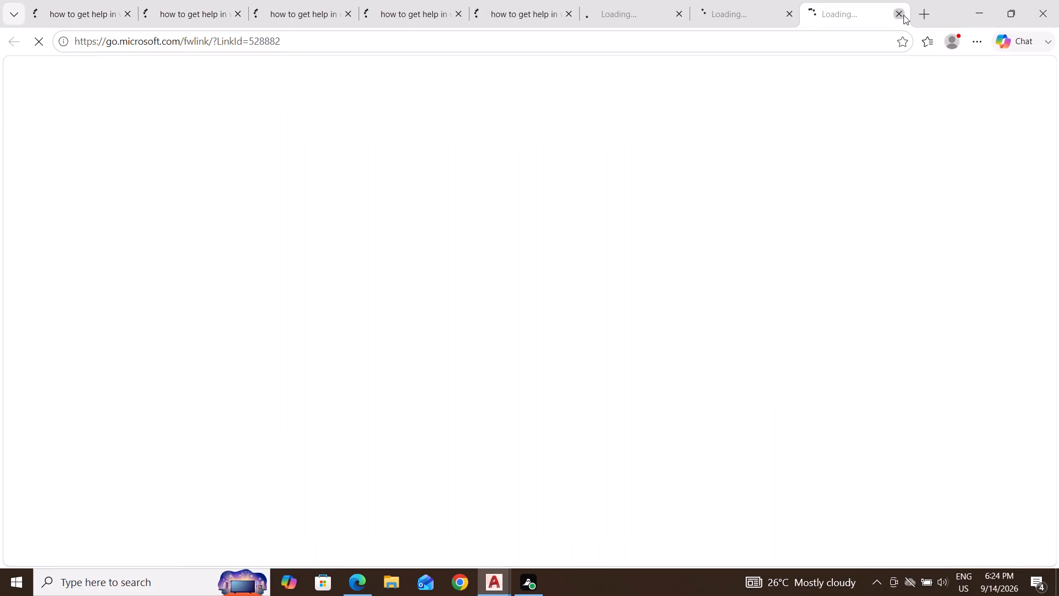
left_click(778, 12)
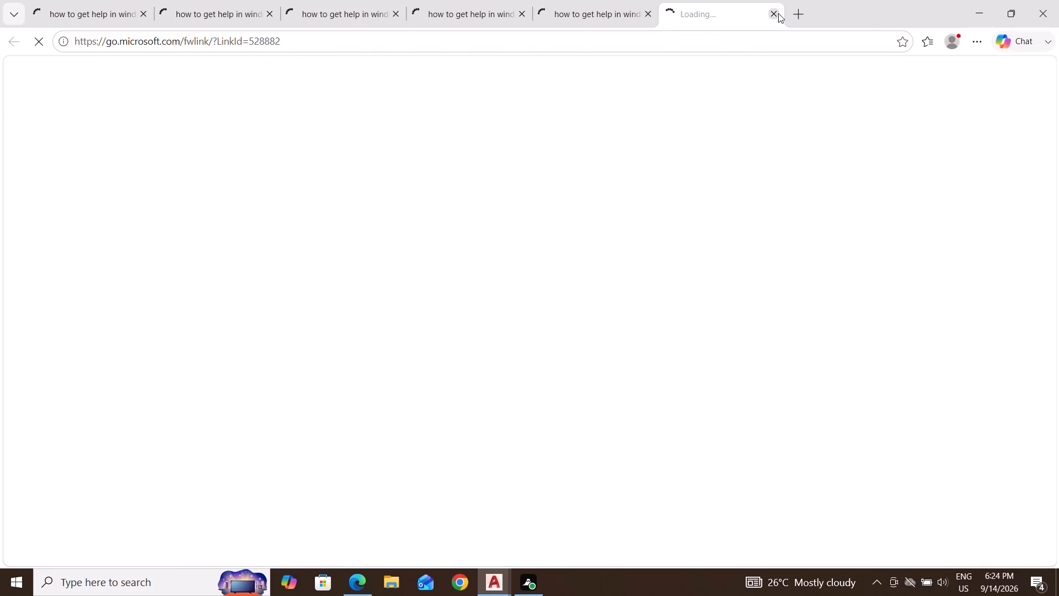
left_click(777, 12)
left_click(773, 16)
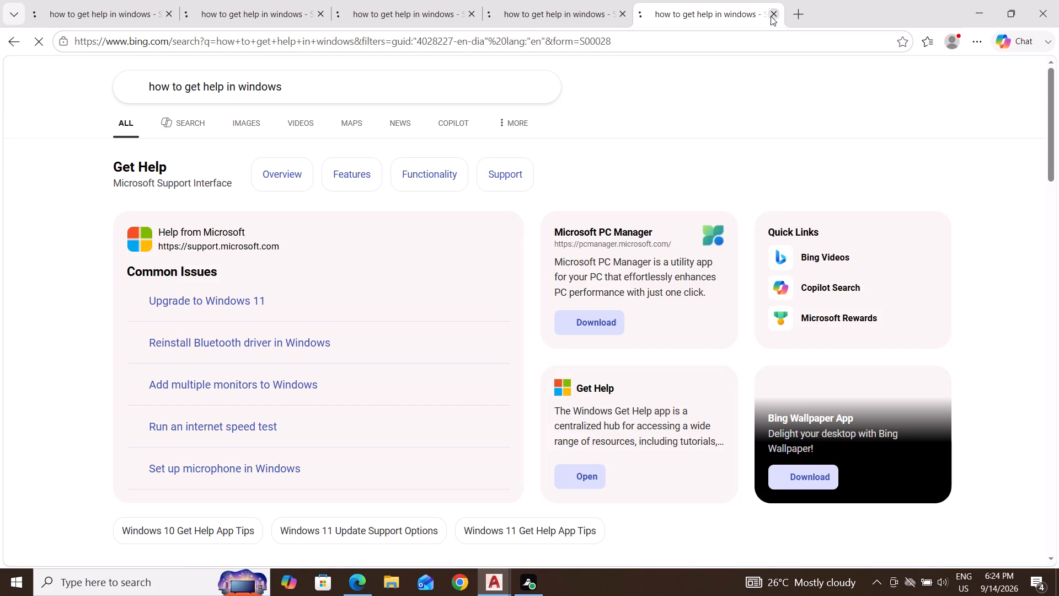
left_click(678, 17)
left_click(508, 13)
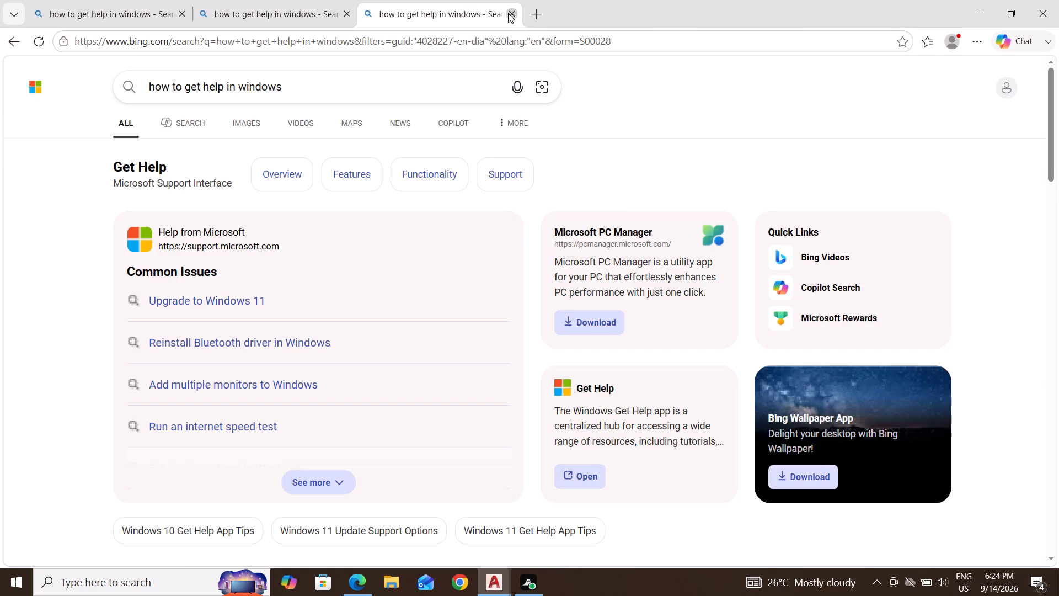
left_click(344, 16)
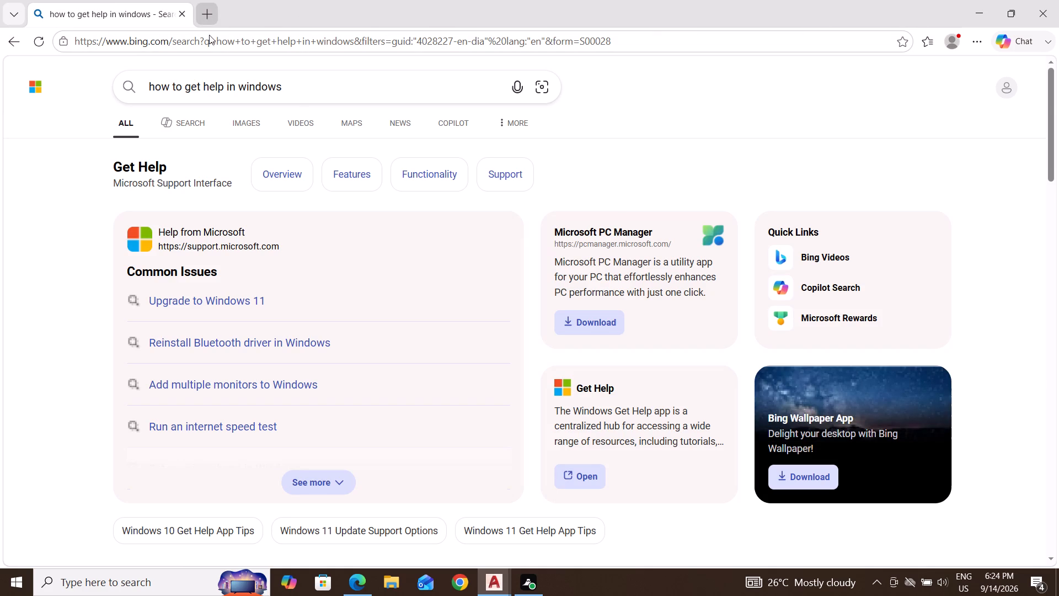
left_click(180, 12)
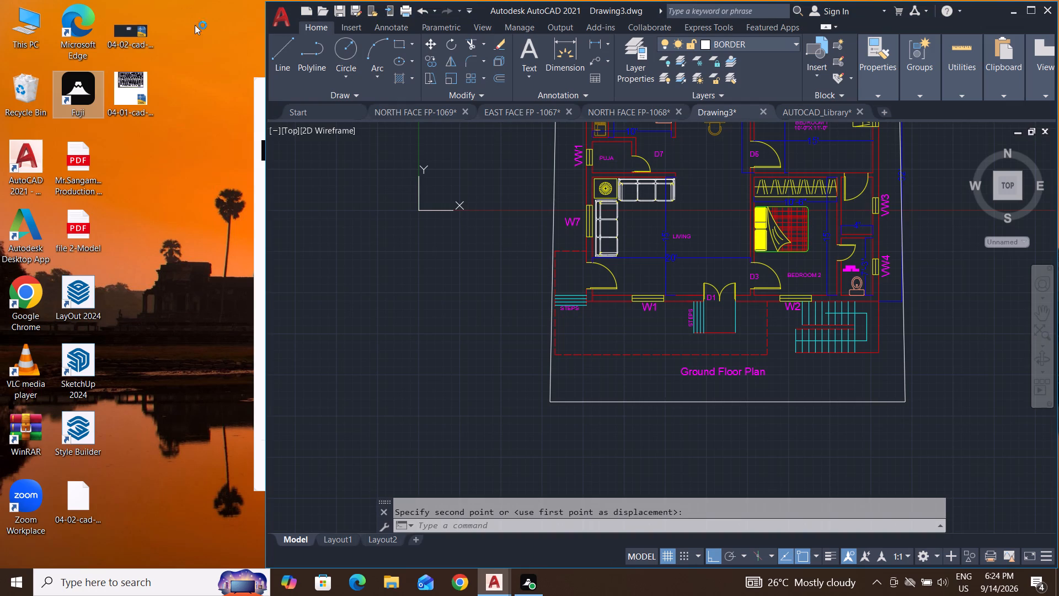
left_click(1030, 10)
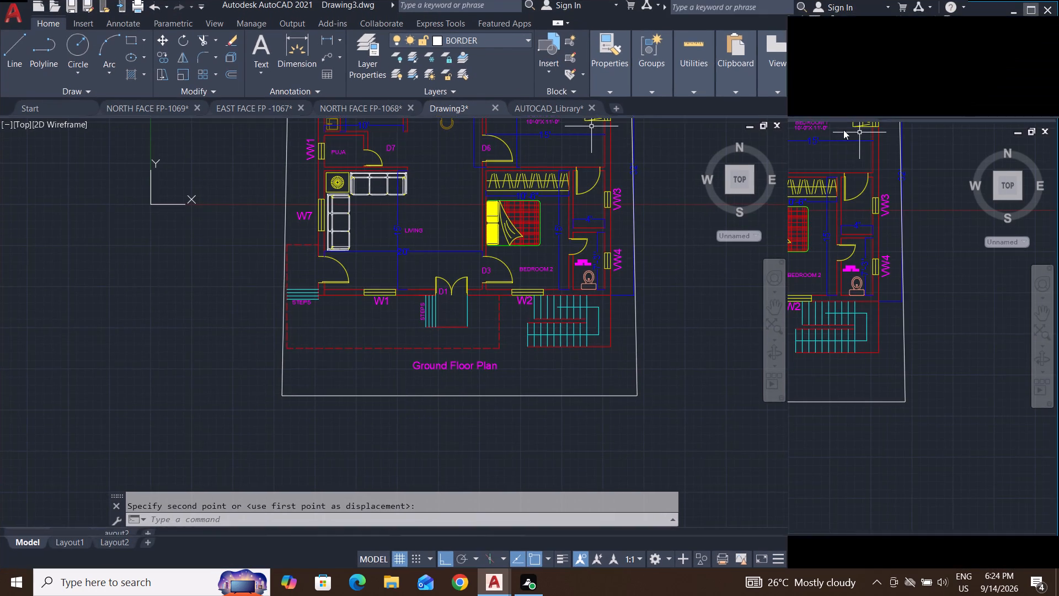
Move the two C1 column-schedule notes west and slightly north with Ortho off, clear of the west border line.
scroll(550, 405, "down", 2)
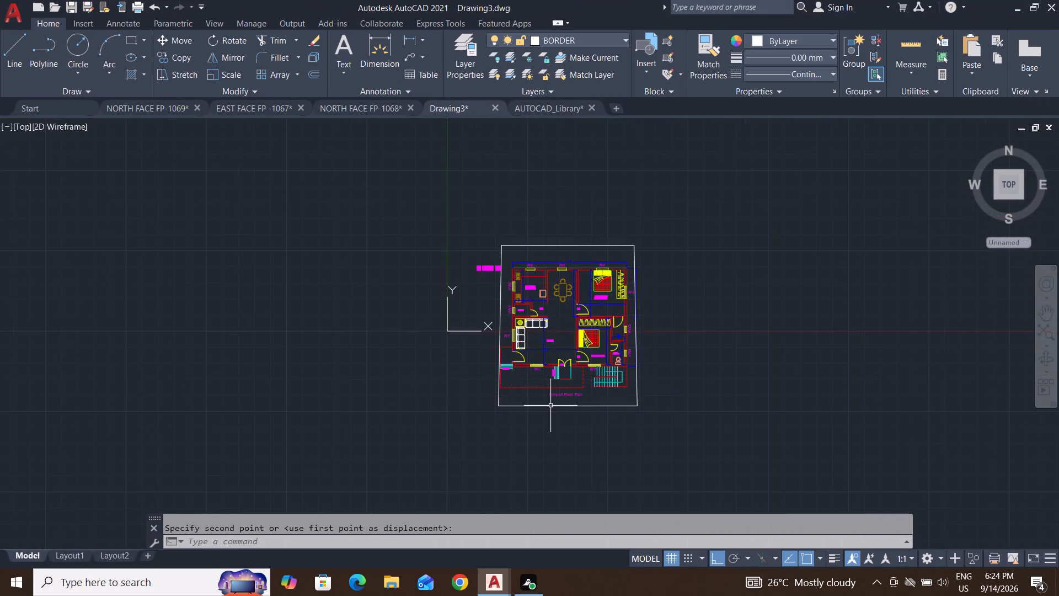
scroll(559, 391, "up", 2)
middle_click_drag(536, 352, 513, 460)
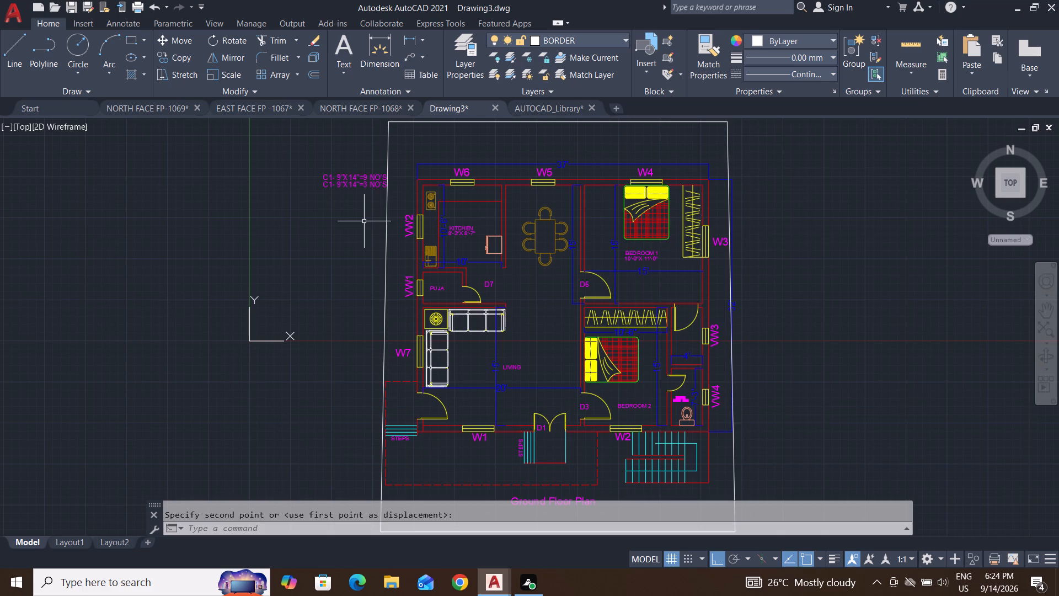
middle_click_drag(363, 221, 453, 247)
scroll(462, 238, "up", 3)
middle_click_drag(470, 215, 533, 321)
left_click(559, 209)
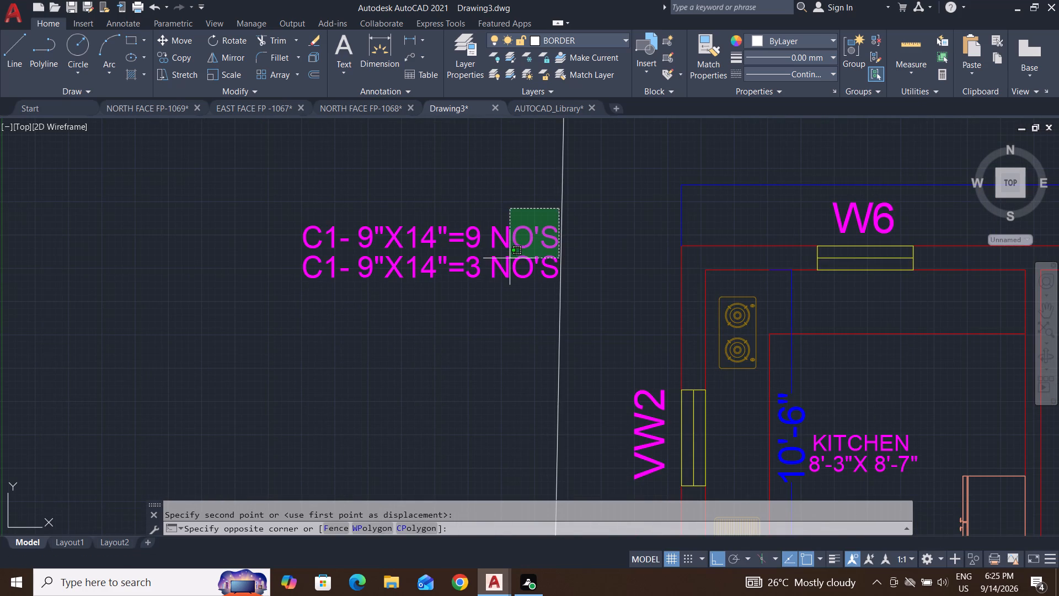
left_click(254, 322)
key("m")
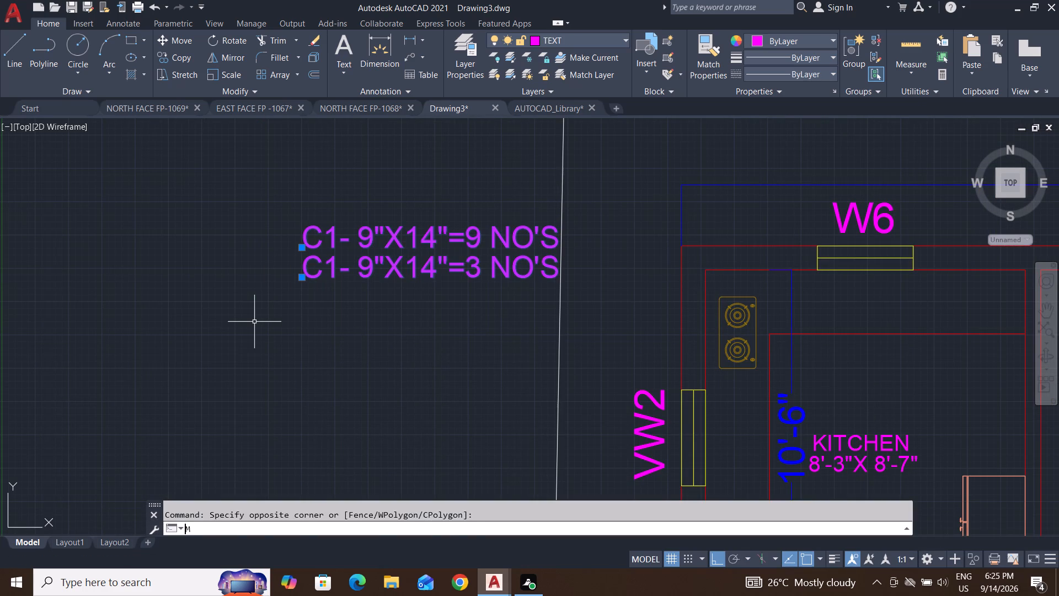
key("Return")
left_click(310, 269)
scroll(383, 347, "down", 3)
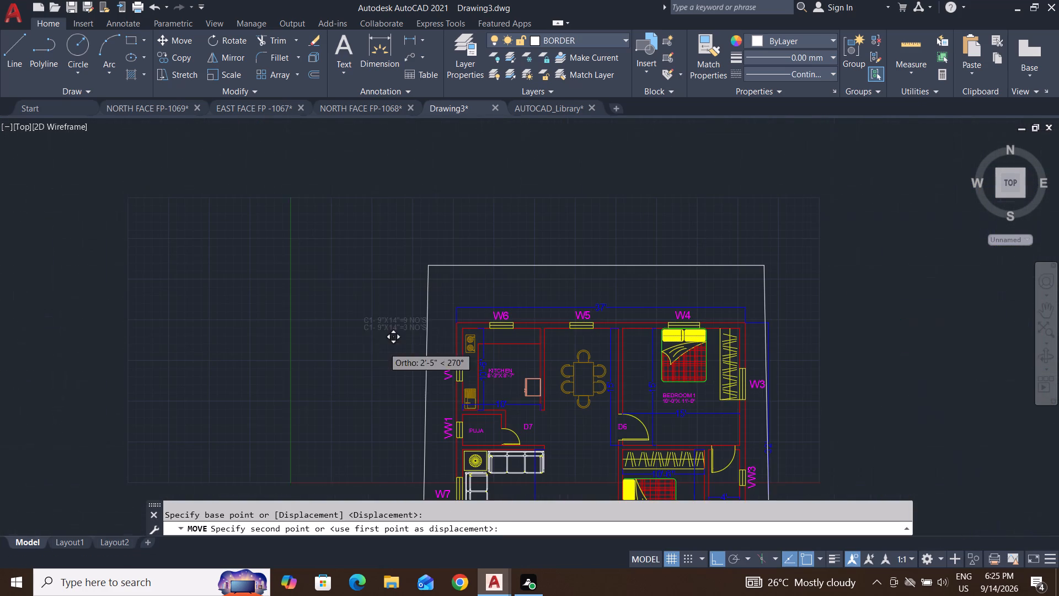
left_click(719, 560)
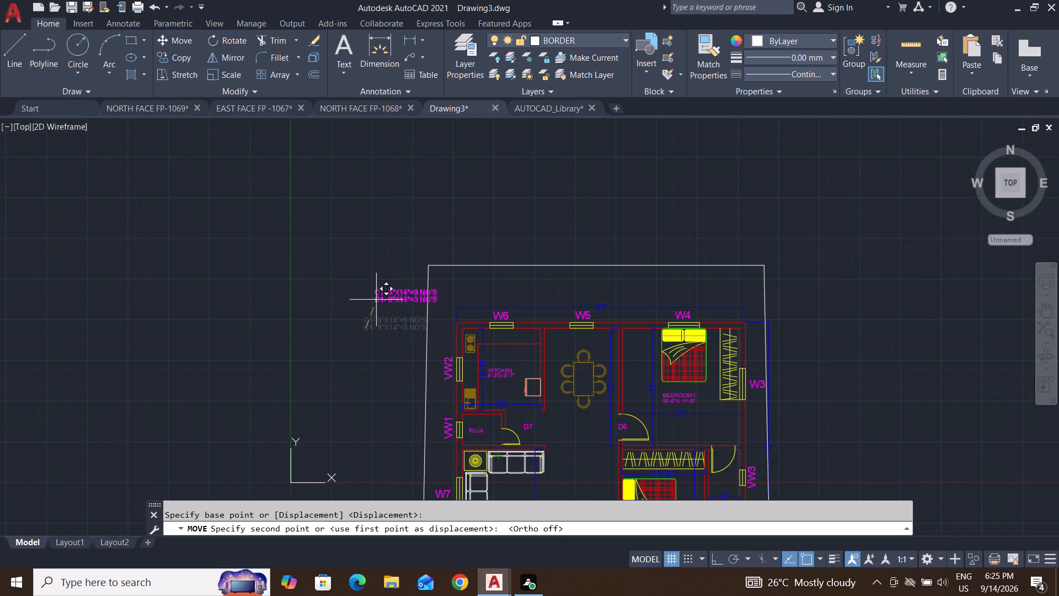
left_click(329, 296)
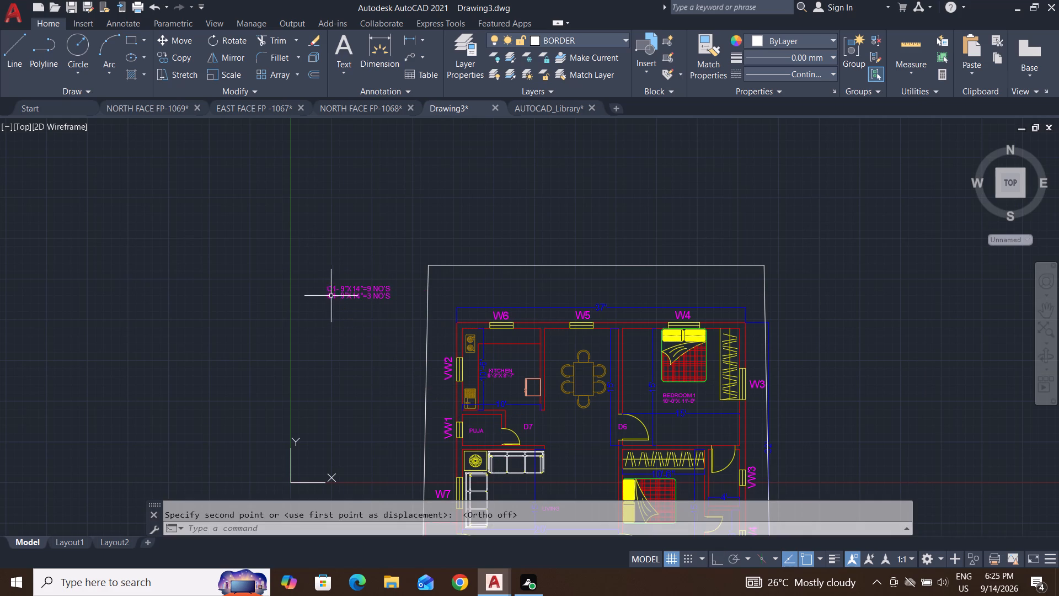
Move both C1 column notes straight north by one text line.
left_click(402, 267)
left_click(313, 327)
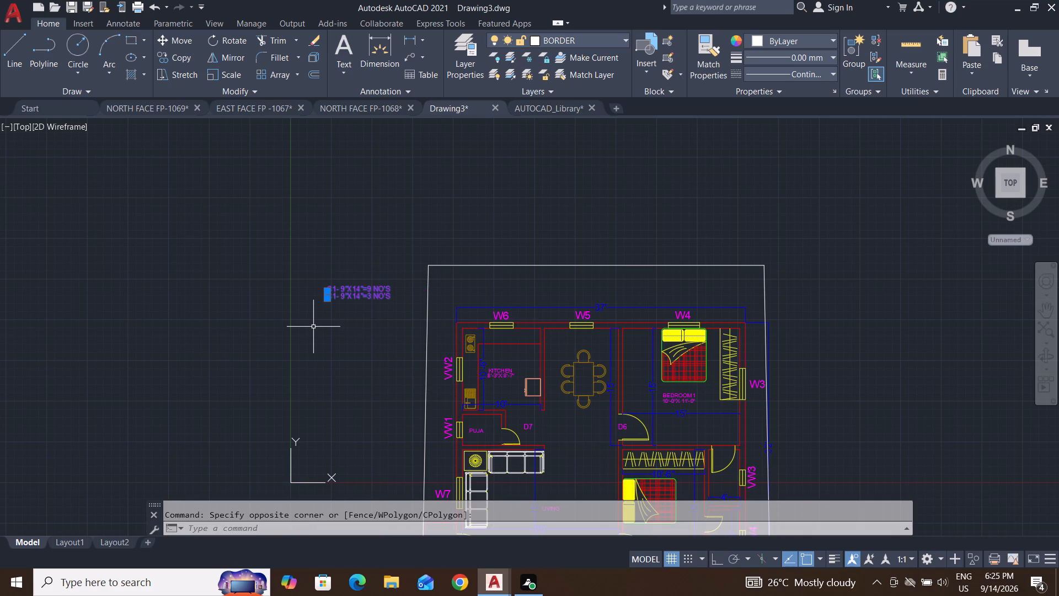
key("m")
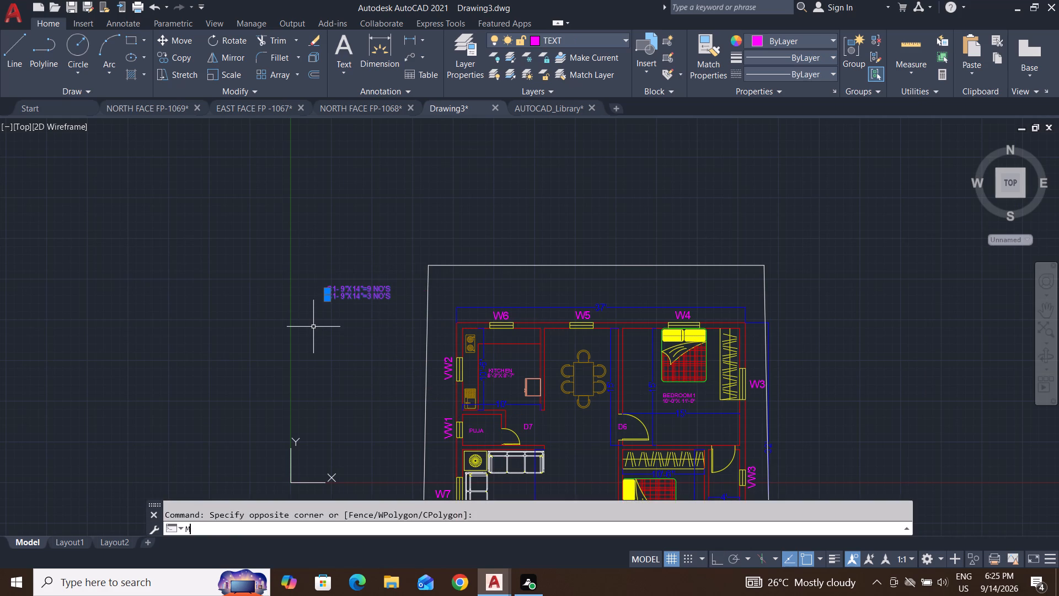
key("Return")
scroll(345, 294, "up", 2)
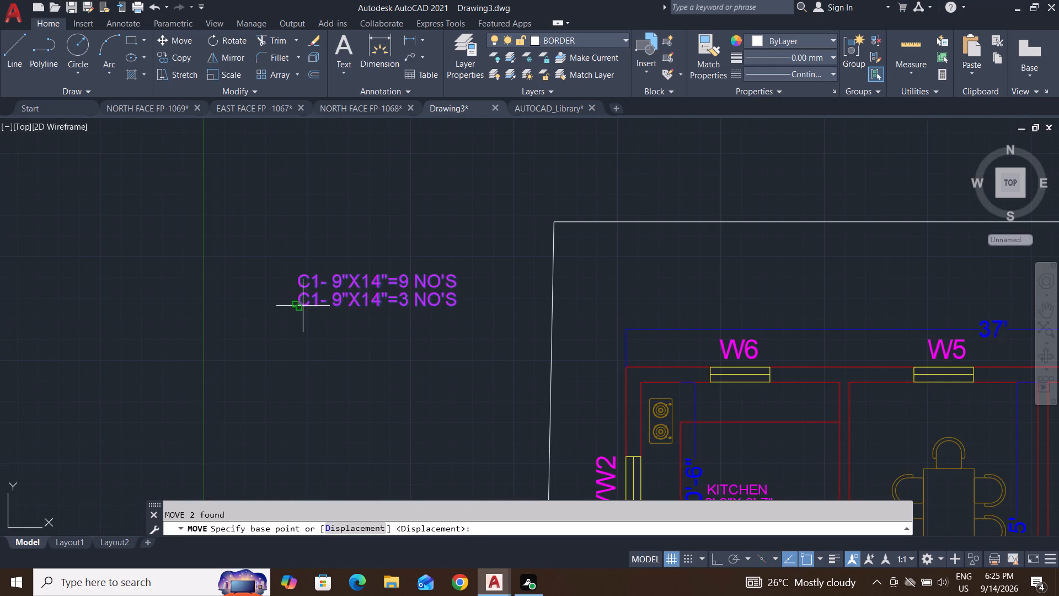
left_click(303, 306)
left_click(323, 273)
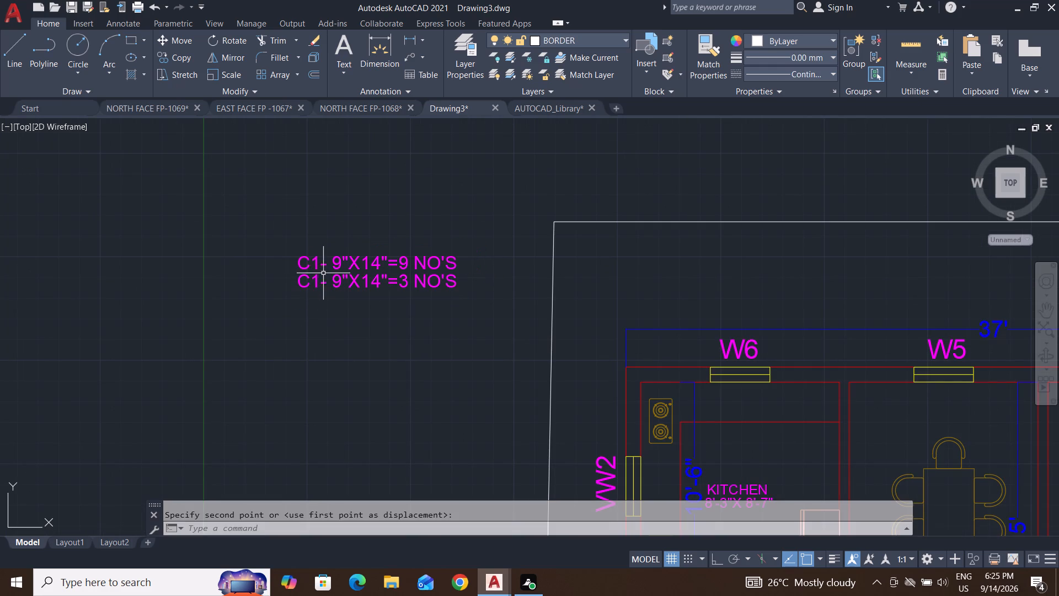
Move both C1 column notes slightly north-east, keeping them outside the plot border.
left_click(480, 221)
left_click(258, 327)
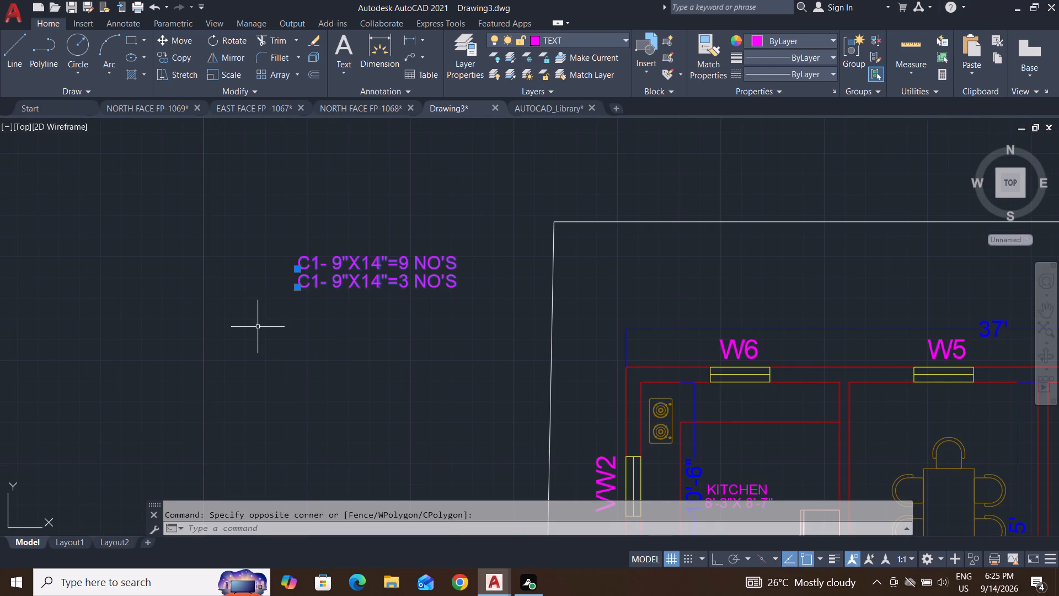
key("m")
key("Return")
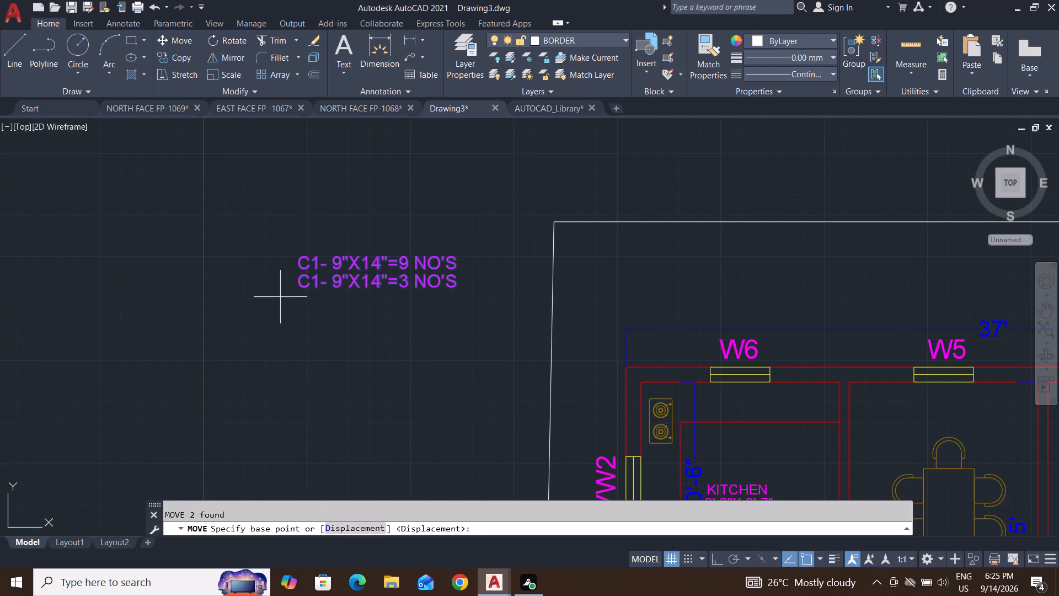
left_click(296, 286)
left_click(318, 261)
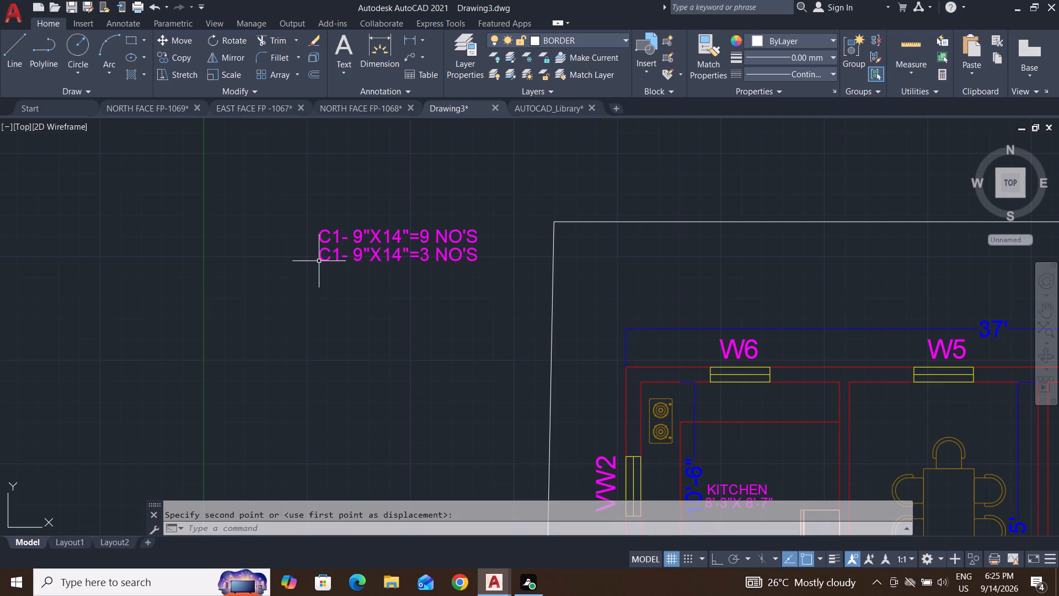
Move both C1 column notes slightly south-west, further from the border's north-west corner.
scroll(282, 328, "down", 4)
middle_click_drag(298, 345, 313, 274)
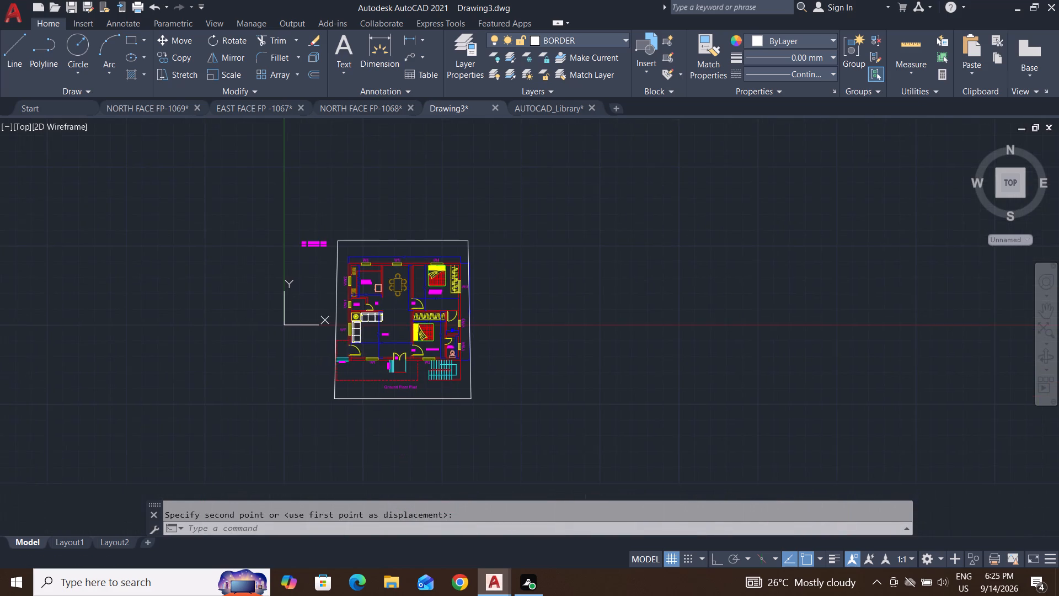
scroll(320, 255, "up", 3)
left_click(349, 175)
left_click(228, 285)
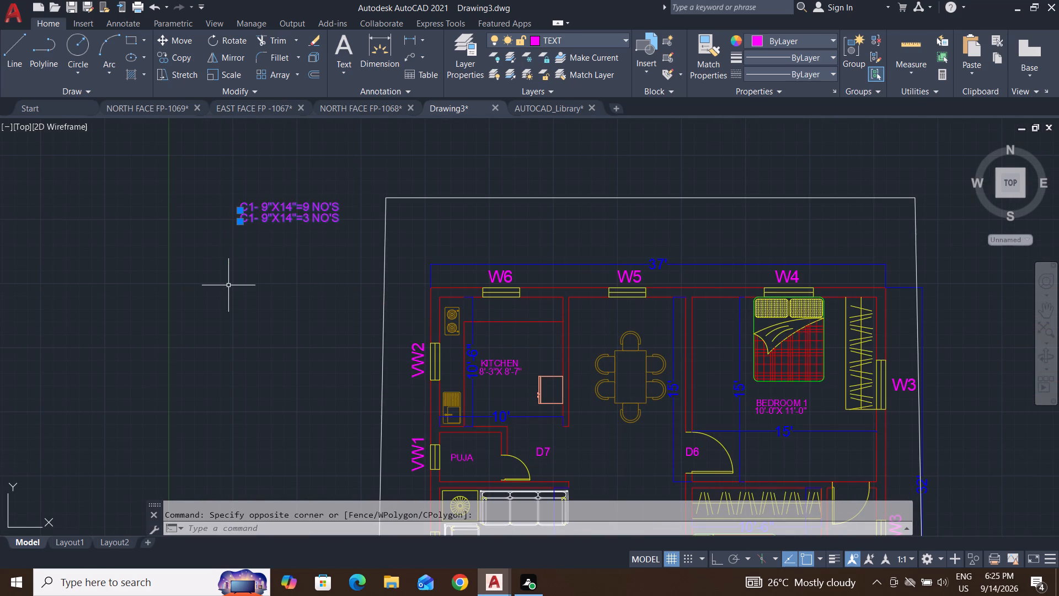
key("m")
key("Return")
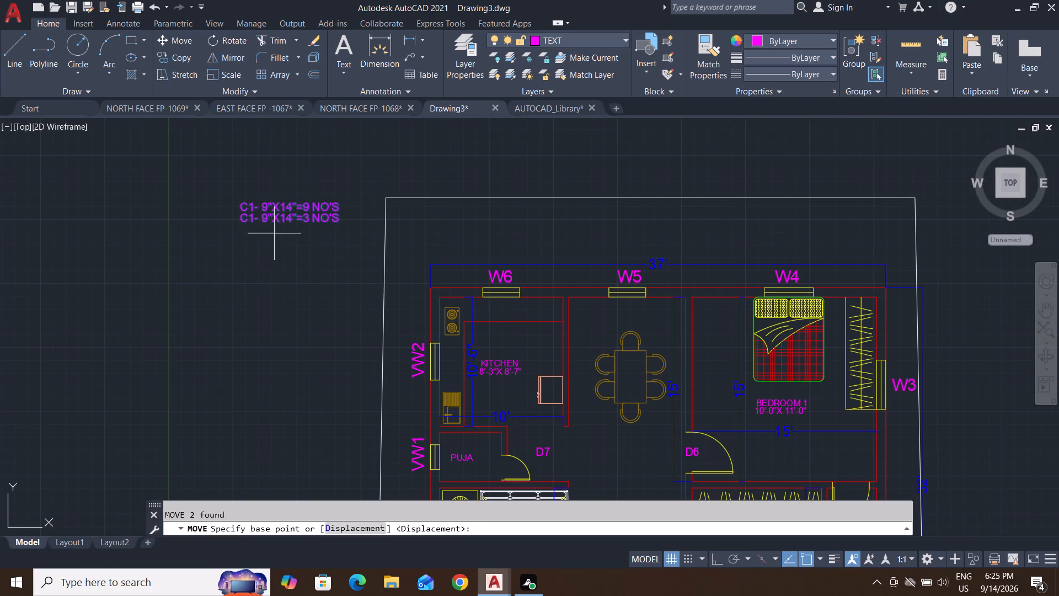
left_click(242, 219)
left_click(227, 240)
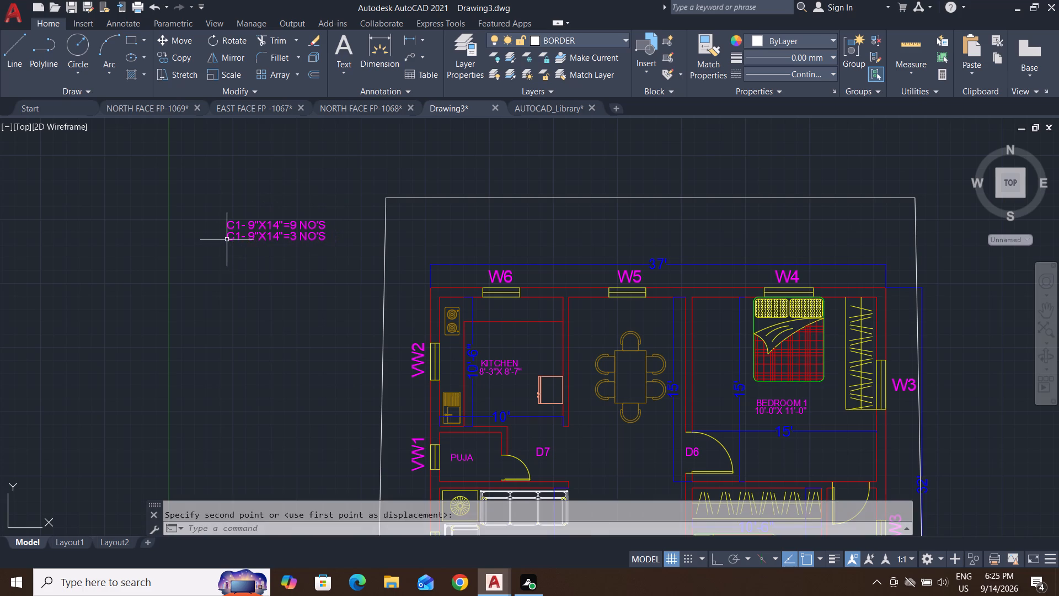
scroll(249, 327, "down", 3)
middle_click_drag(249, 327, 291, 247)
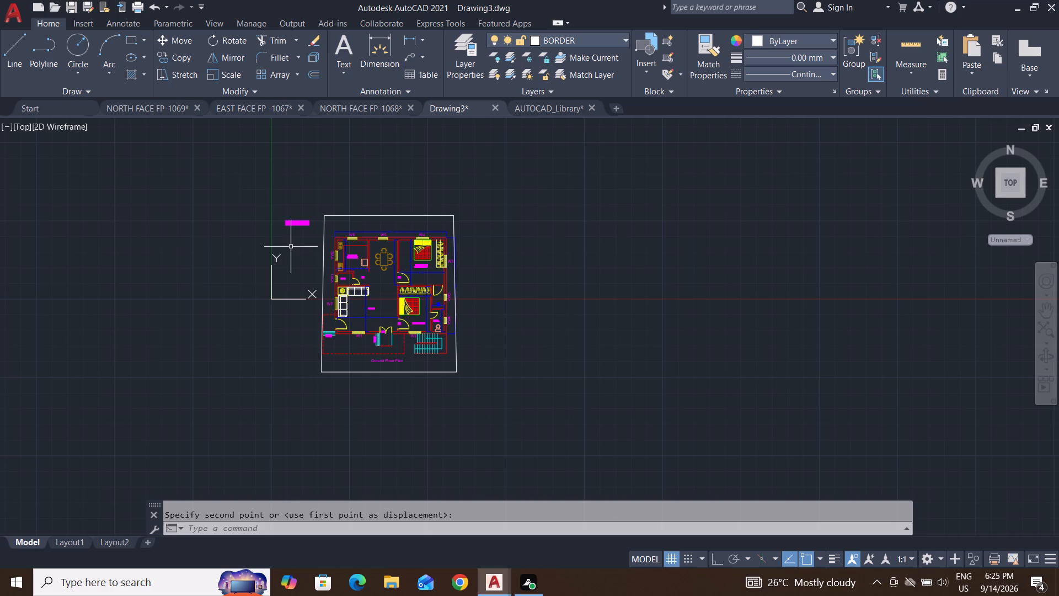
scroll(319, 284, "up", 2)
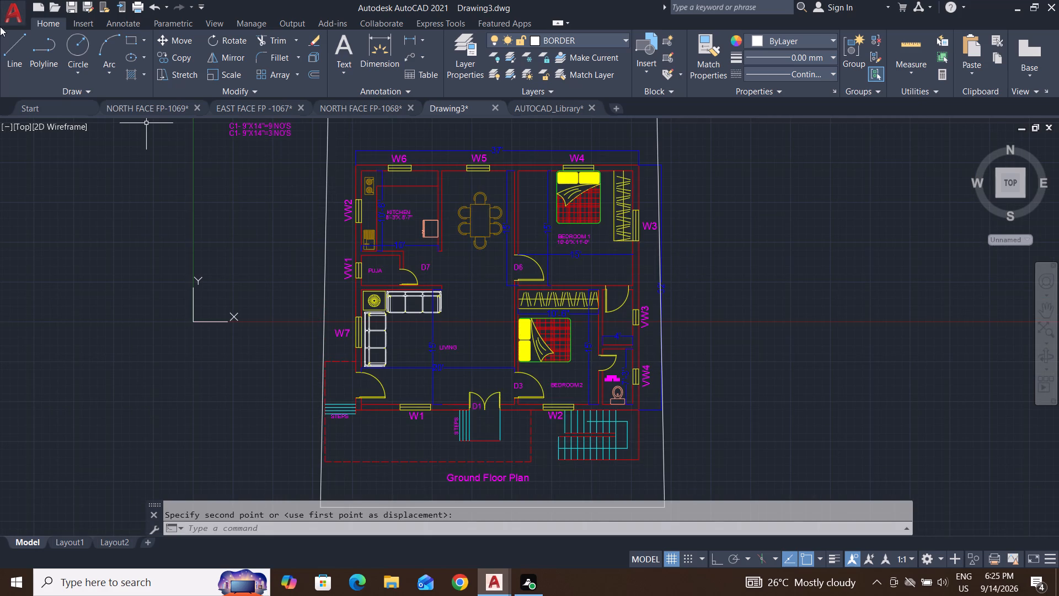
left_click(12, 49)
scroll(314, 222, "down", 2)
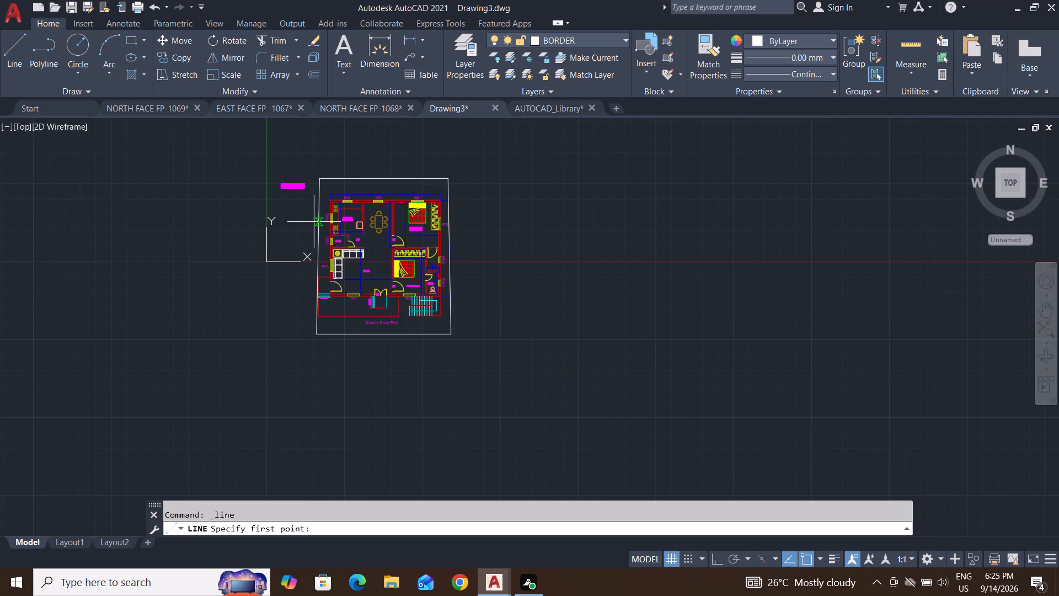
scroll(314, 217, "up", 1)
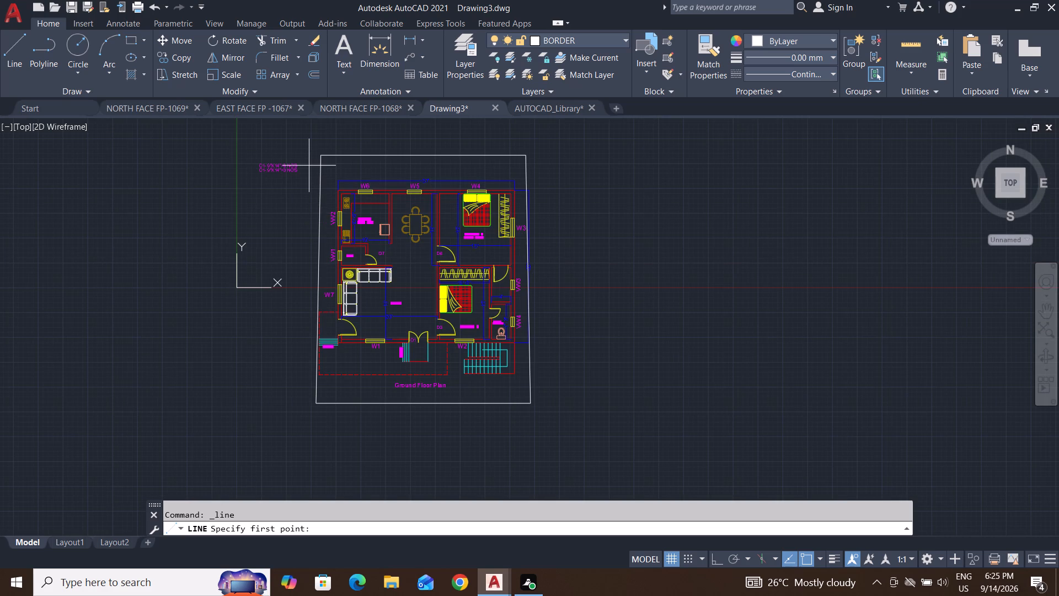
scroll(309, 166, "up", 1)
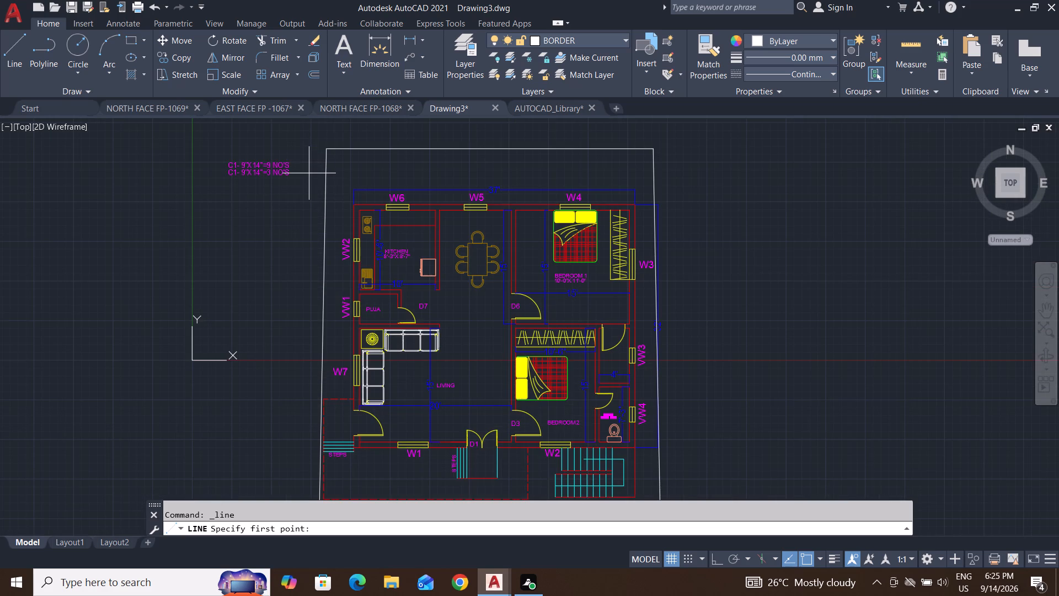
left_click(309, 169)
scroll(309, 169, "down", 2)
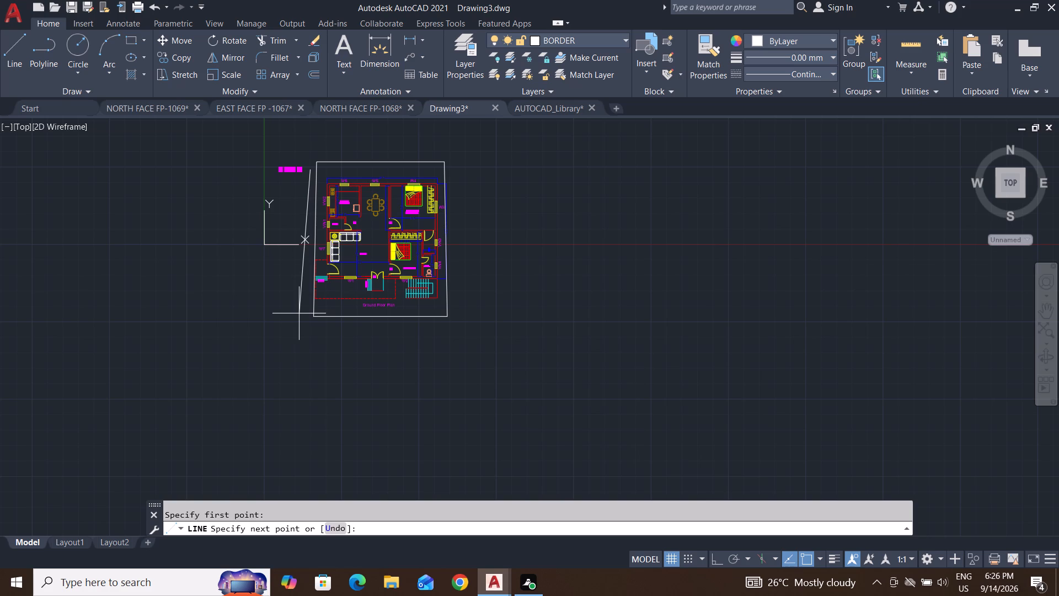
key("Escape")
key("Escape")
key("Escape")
Delete the south and north lines of the plot border, keeping the two side lines.
left_click(395, 315)
left_click(384, 346)
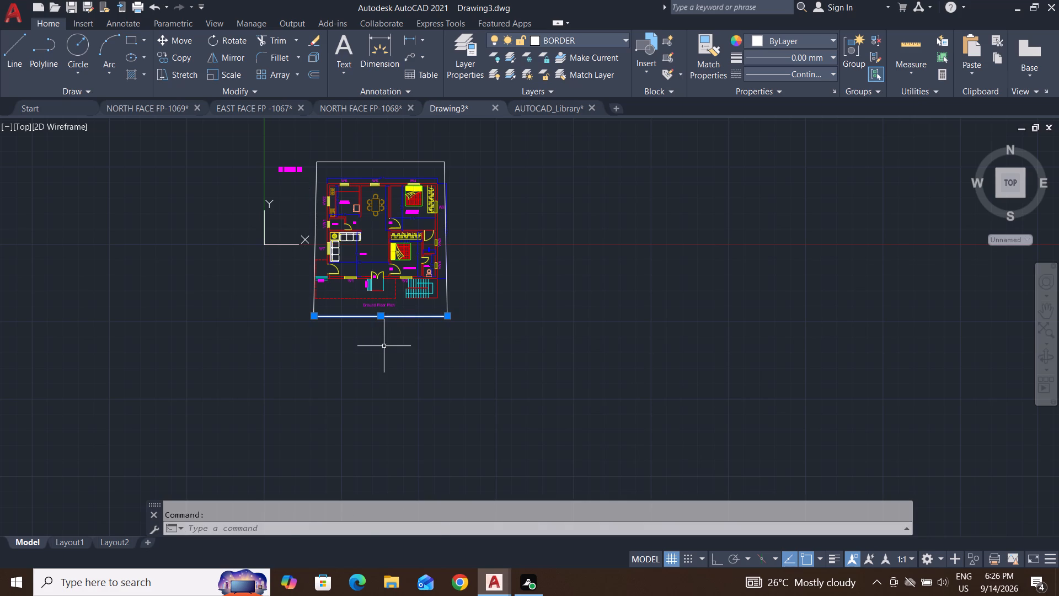
key("Delete")
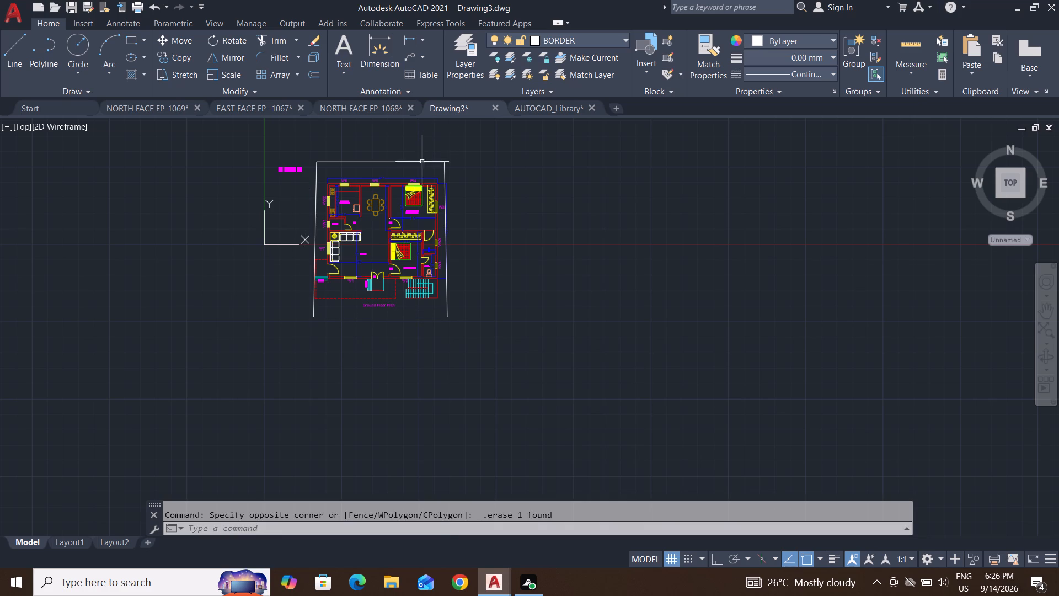
left_click(415, 168)
left_click(392, 153)
key("Delete")
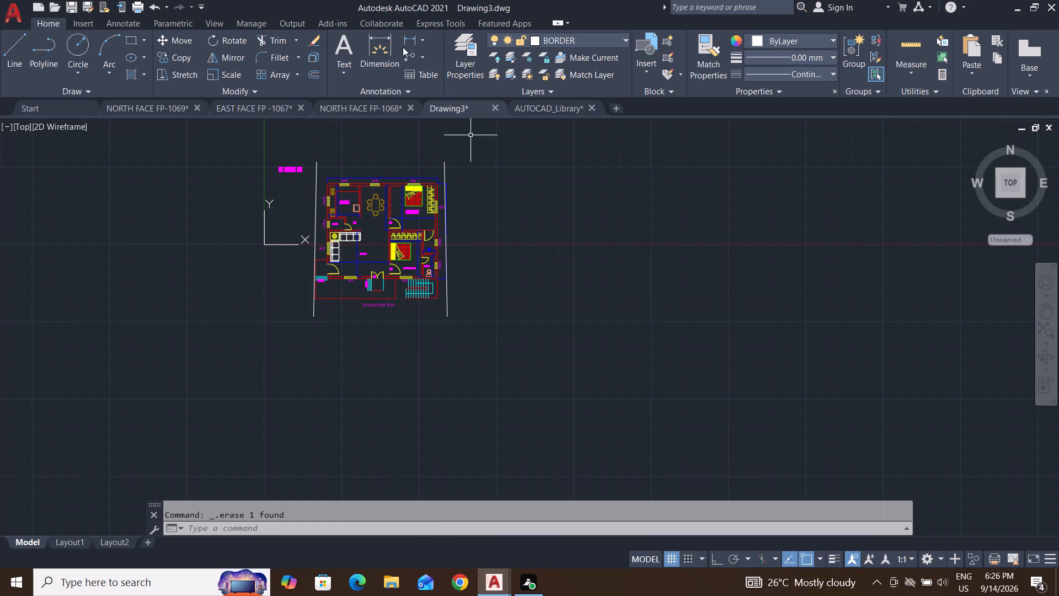
On the DIMENSION layer, add a horizontal linear dimension between the north ends of the west and east border lines, level with those ends.
left_click(411, 41)
left_click(581, 35)
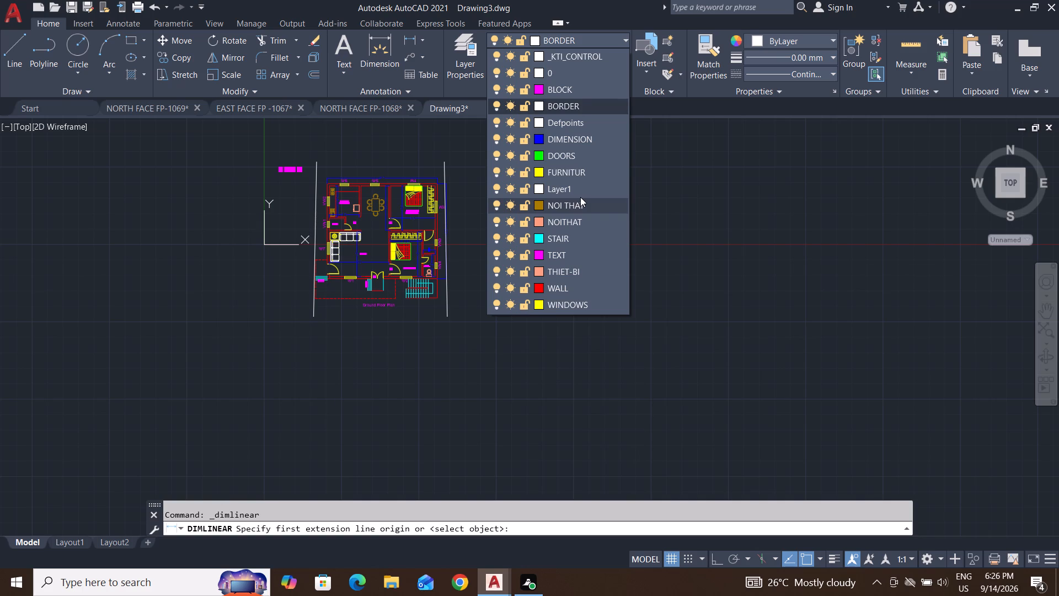
left_click(587, 140)
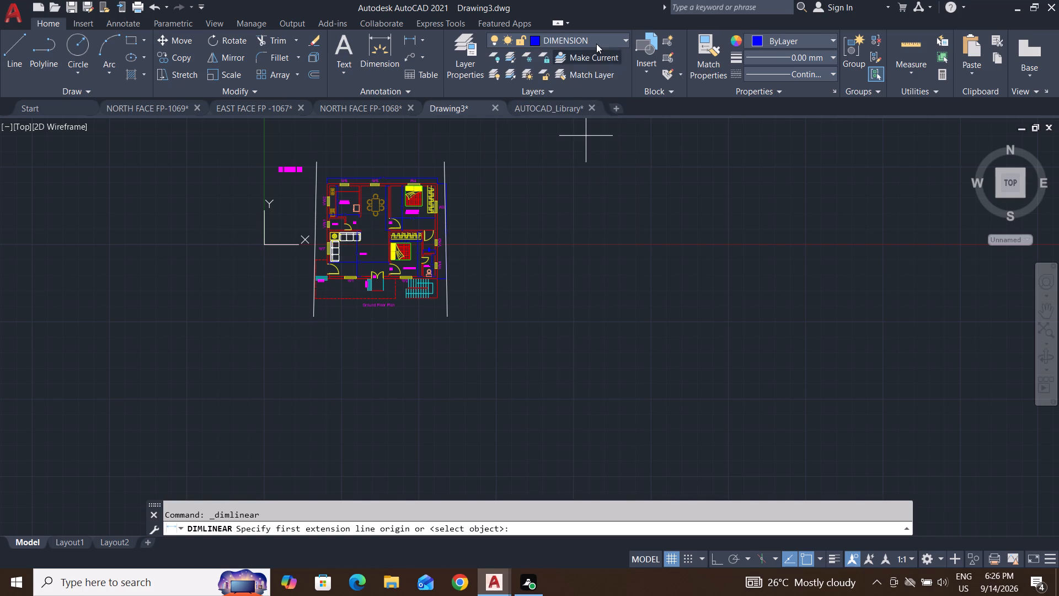
left_click(597, 42)
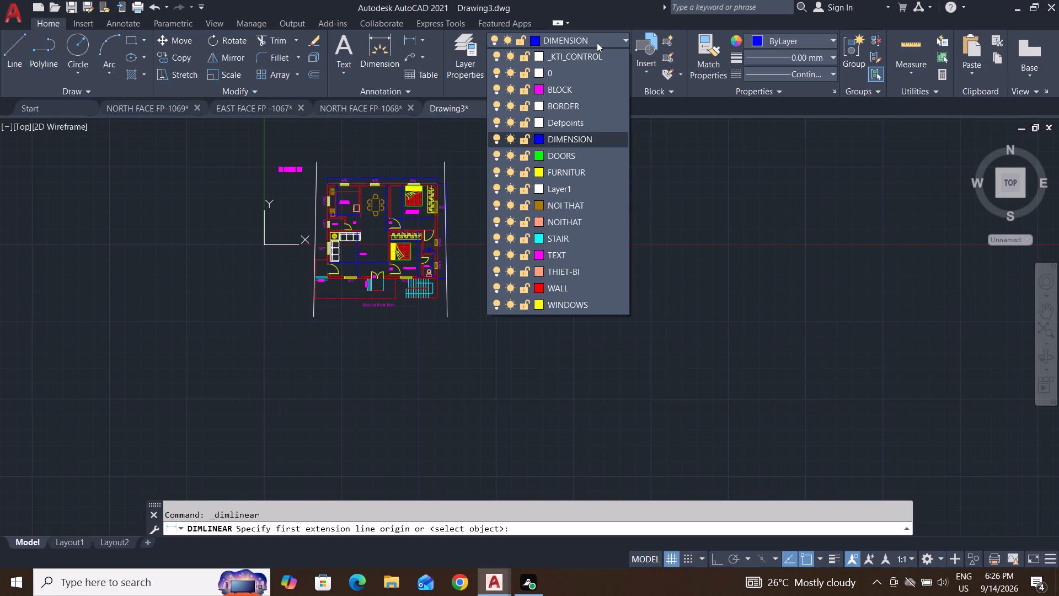
left_click(600, 143)
left_click(319, 165)
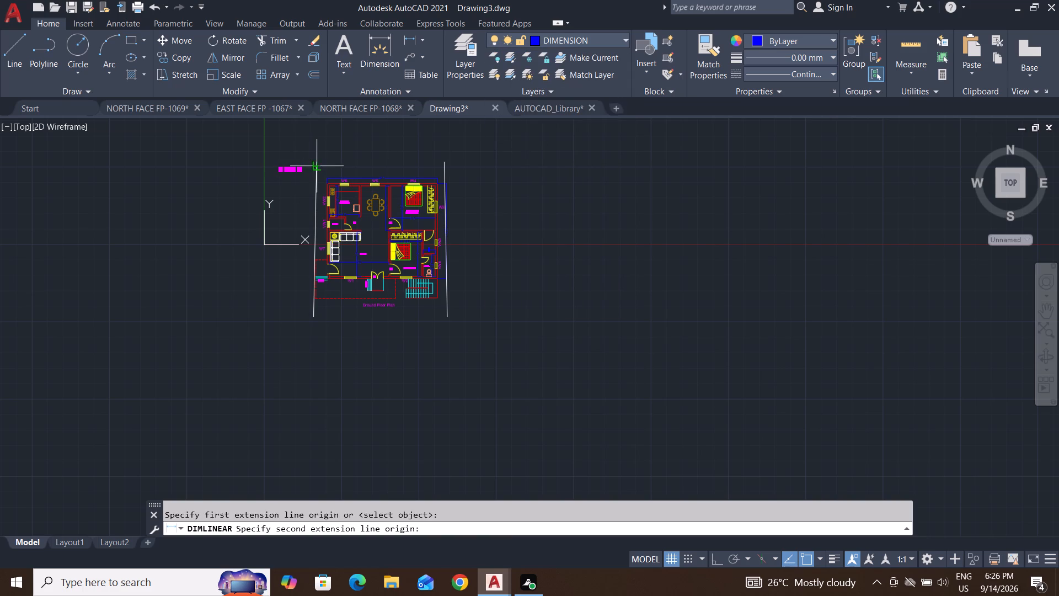
scroll(446, 163, "up", 5)
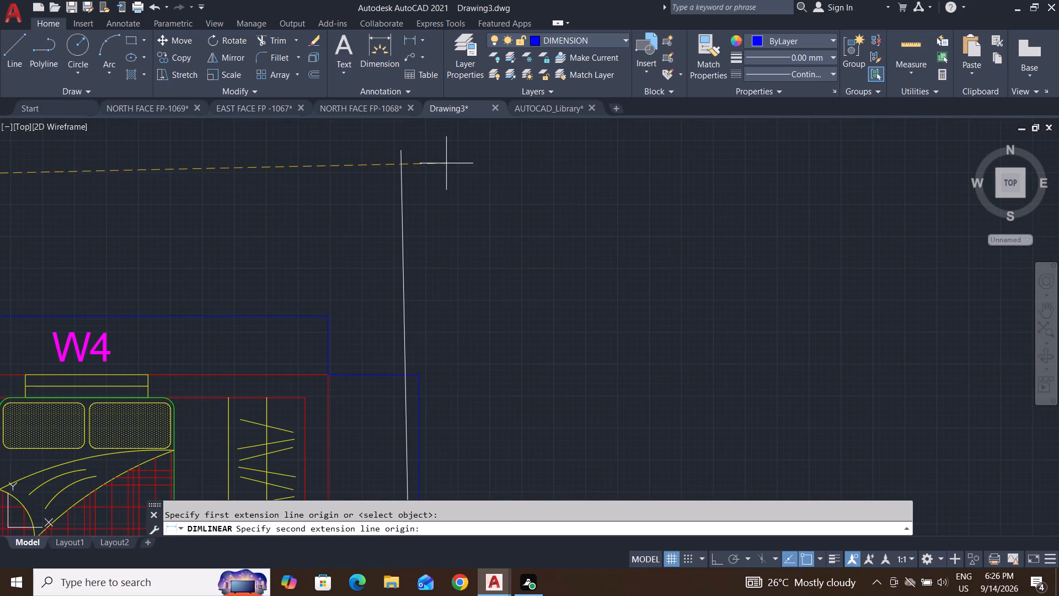
left_click(403, 152)
scroll(403, 152, "down", 3)
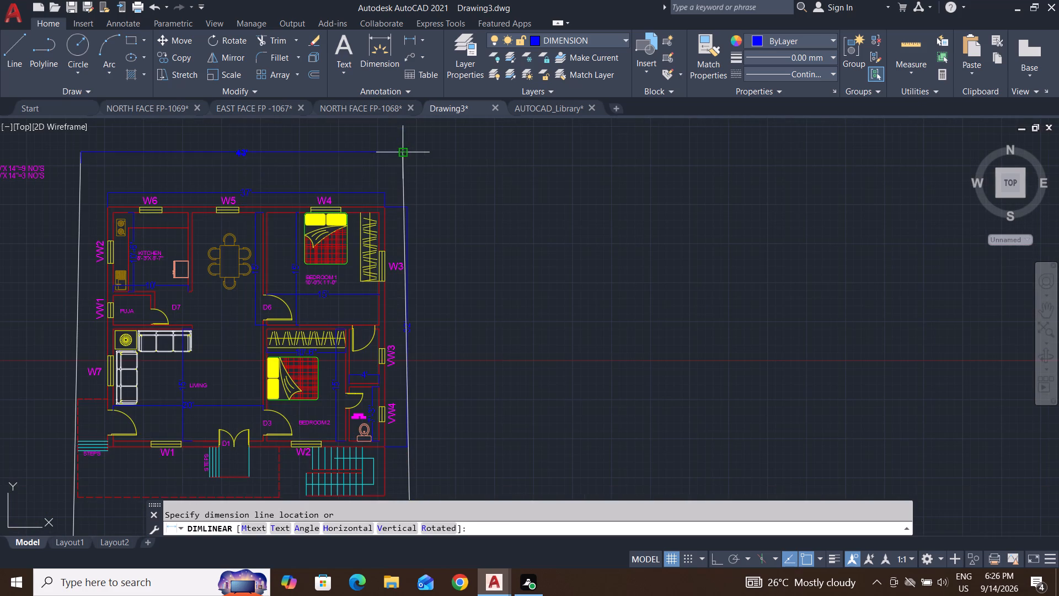
scroll(346, 154, "up", 2)
middle_click(346, 154)
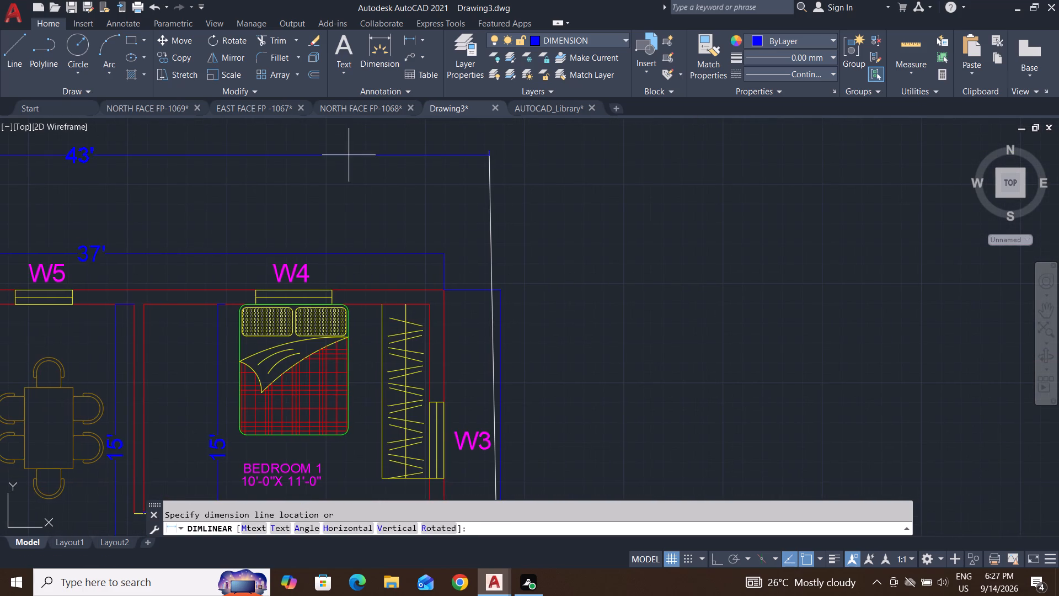
scroll(519, 177, "down", 2)
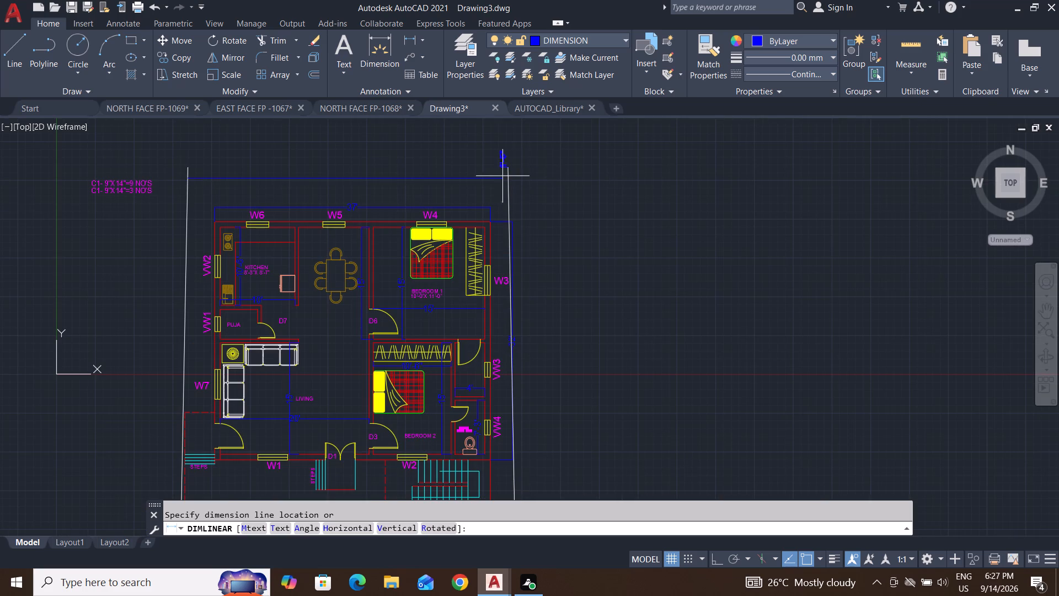
left_click(186, 169)
scroll(526, 171, "up", 3)
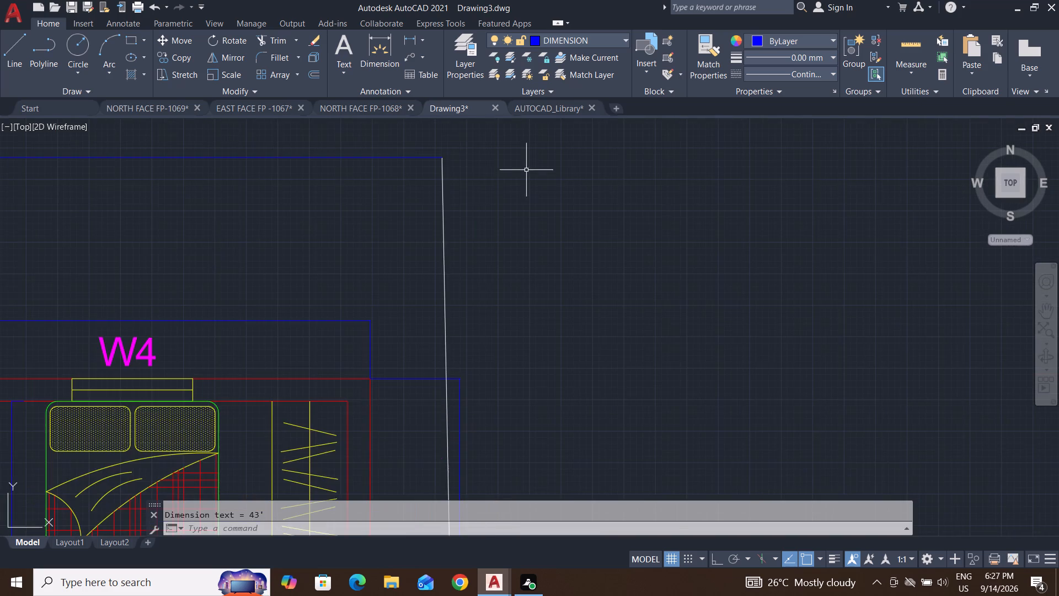
scroll(526, 170, "down", 4)
middle_click_drag(489, 284, 559, 218)
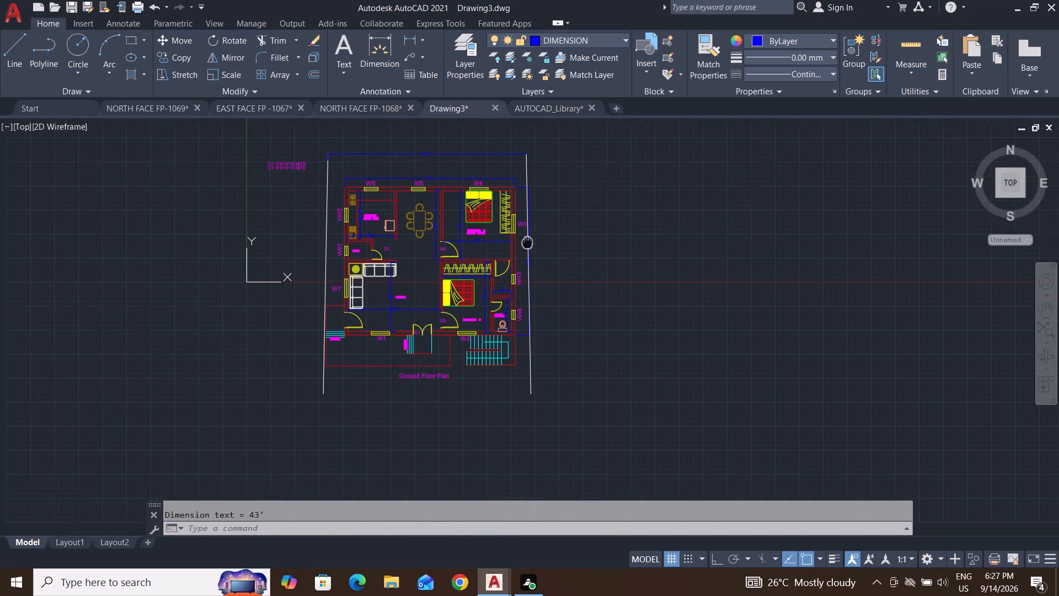
middle_click_drag(559, 218, 574, 208)
key("Escape")
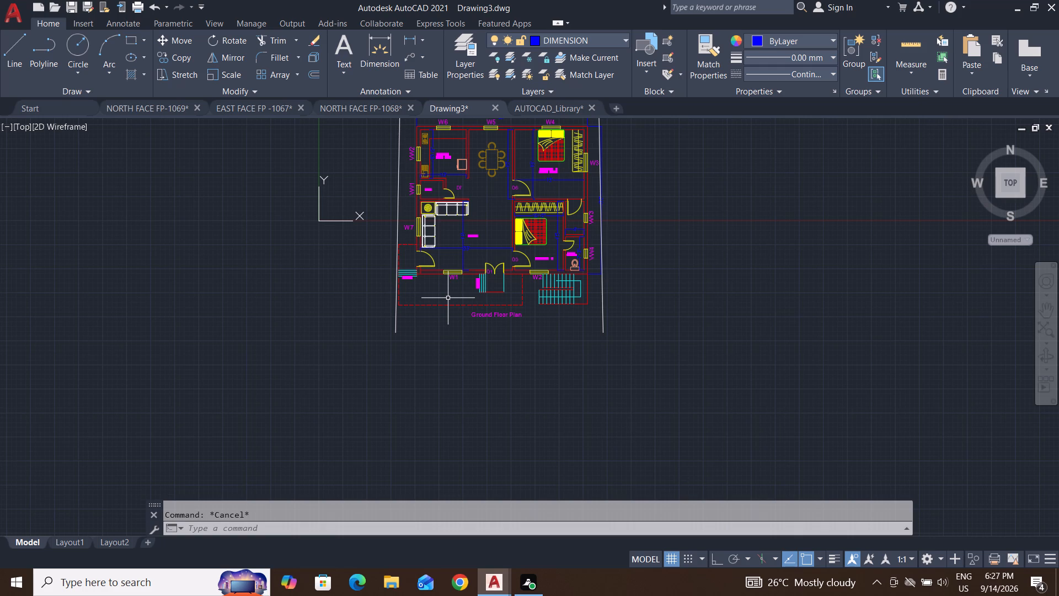
key("Escape")
key("Escape")
Add a horizontal linear dimension between the south ends of the west and east border lines, level with those ends.
left_click(412, 38)
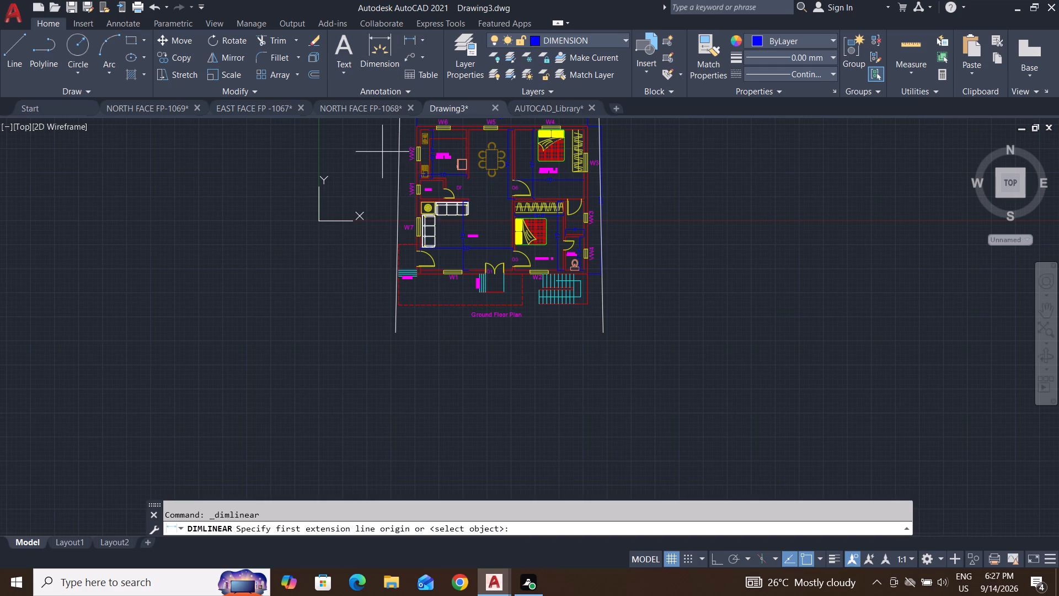
left_click(396, 334)
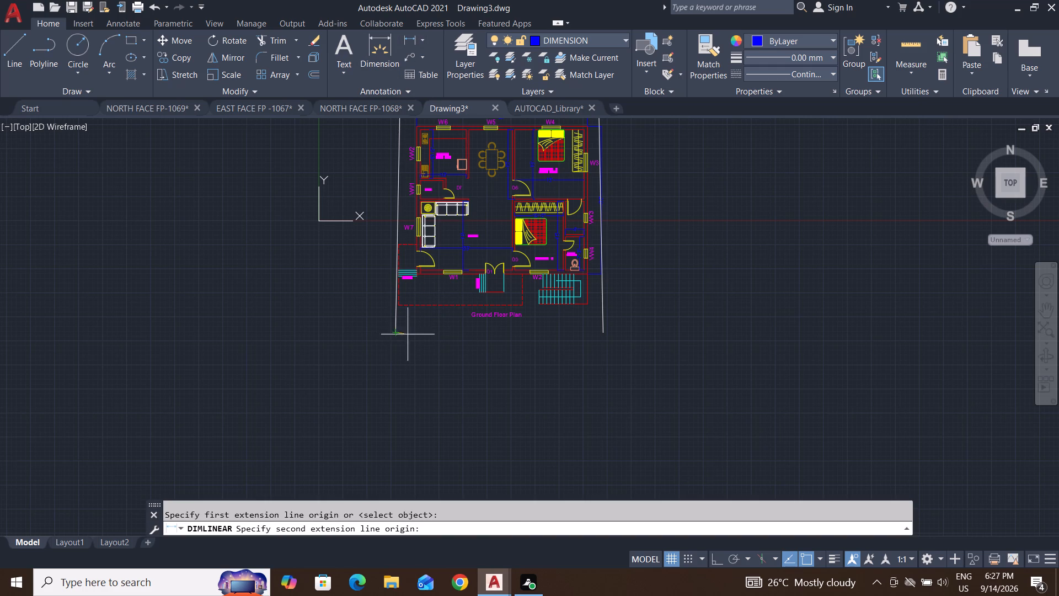
left_click(602, 331)
scroll(511, 328, "up", 3)
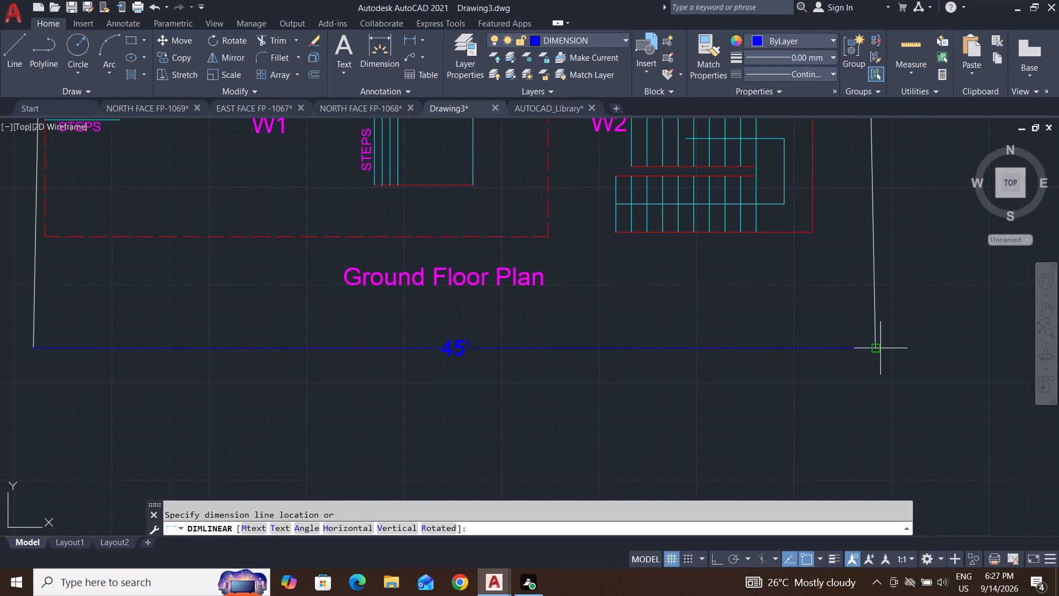
left_click(876, 348)
scroll(702, 370, "down", 3)
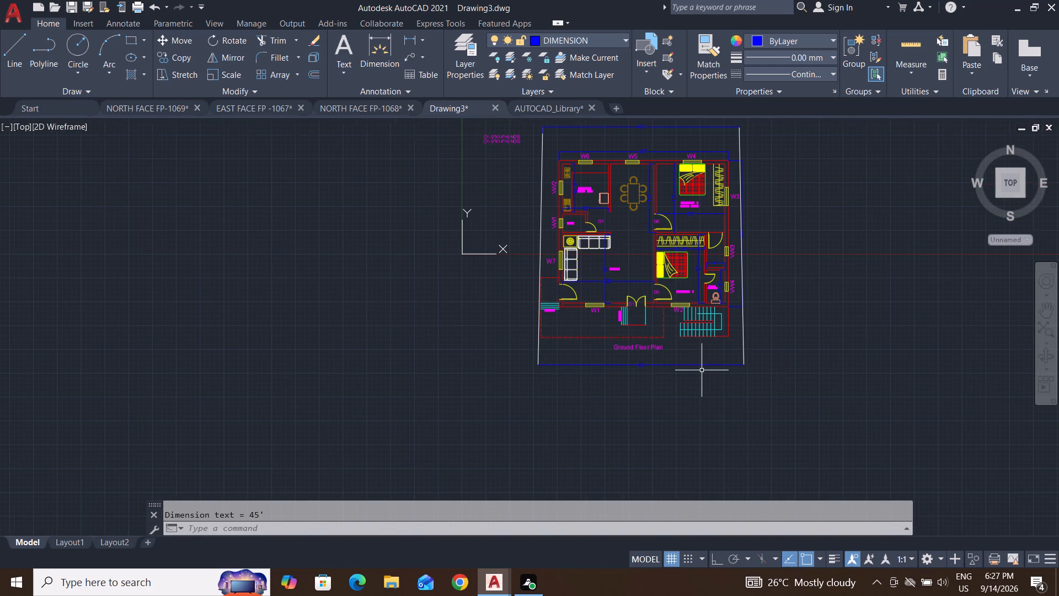
key("Escape")
key("Escape")
key("Escape")
key("Escape")
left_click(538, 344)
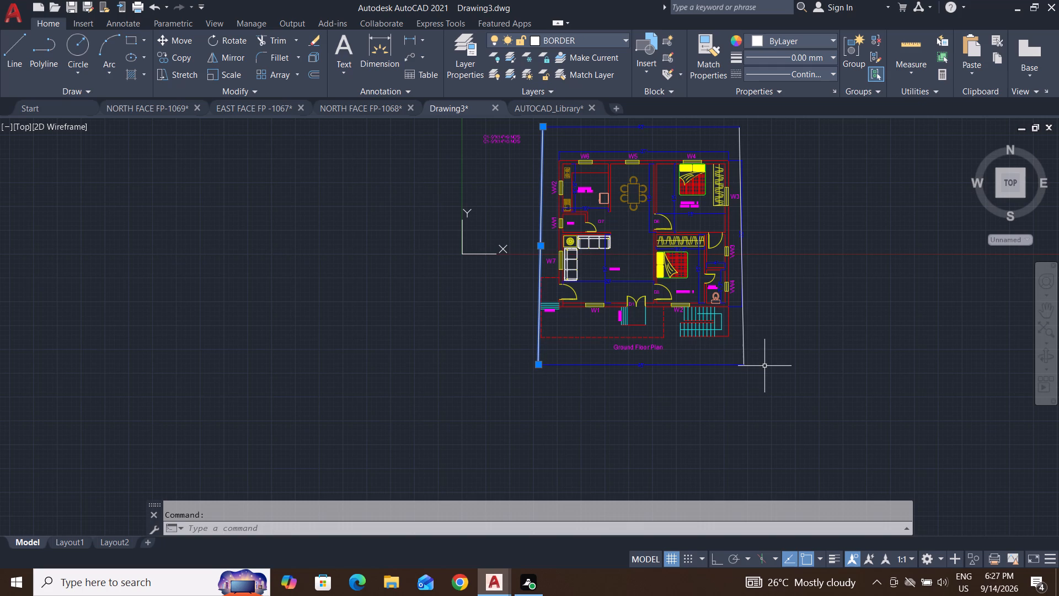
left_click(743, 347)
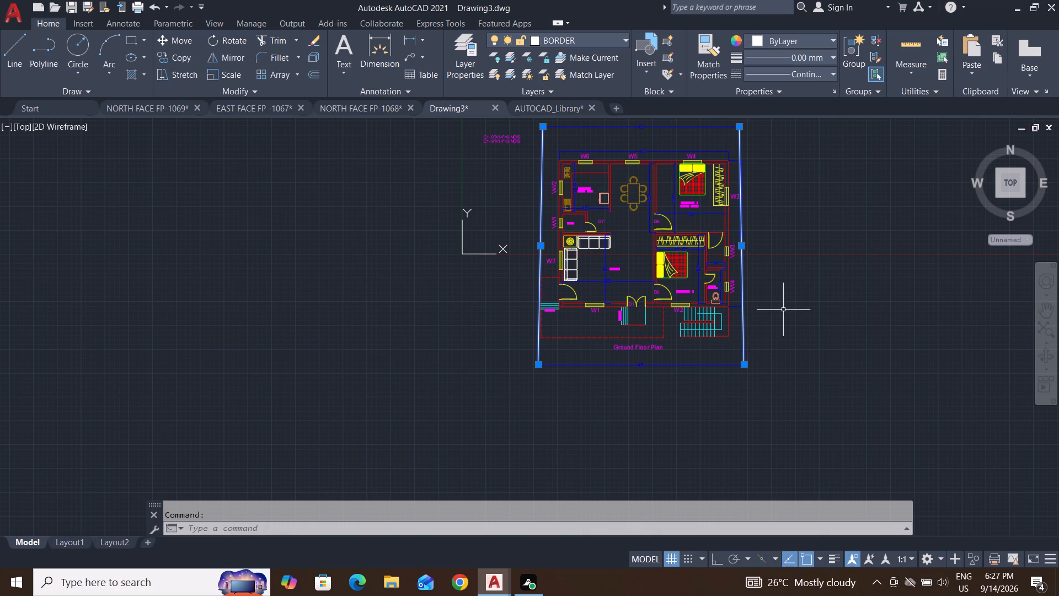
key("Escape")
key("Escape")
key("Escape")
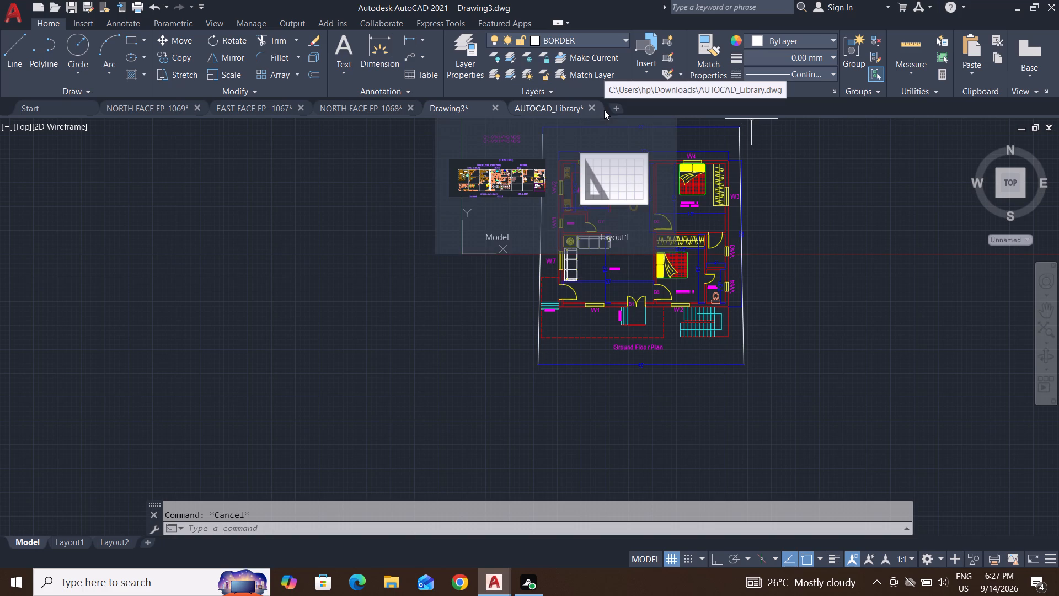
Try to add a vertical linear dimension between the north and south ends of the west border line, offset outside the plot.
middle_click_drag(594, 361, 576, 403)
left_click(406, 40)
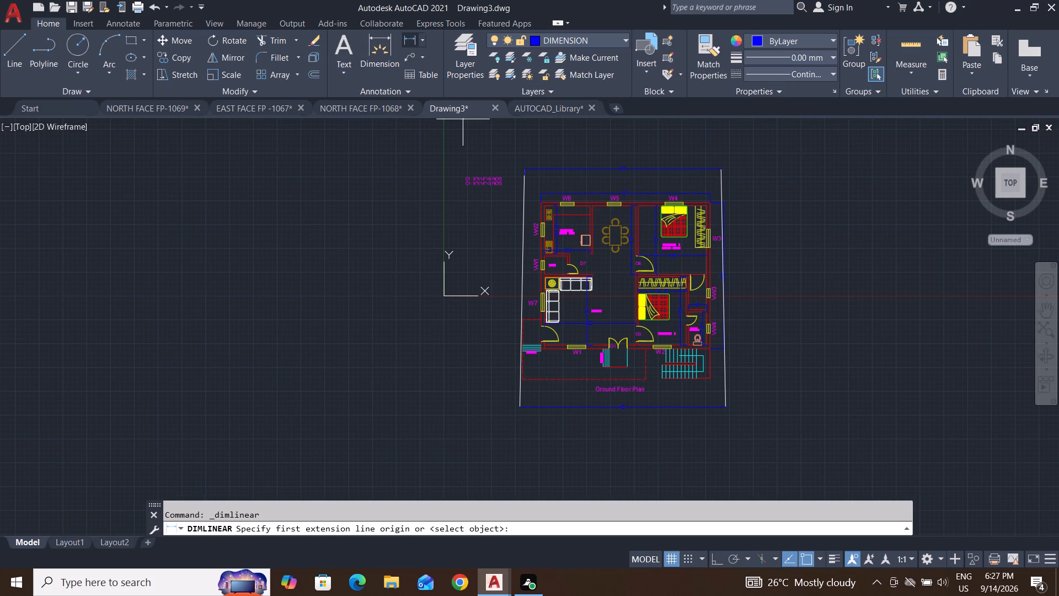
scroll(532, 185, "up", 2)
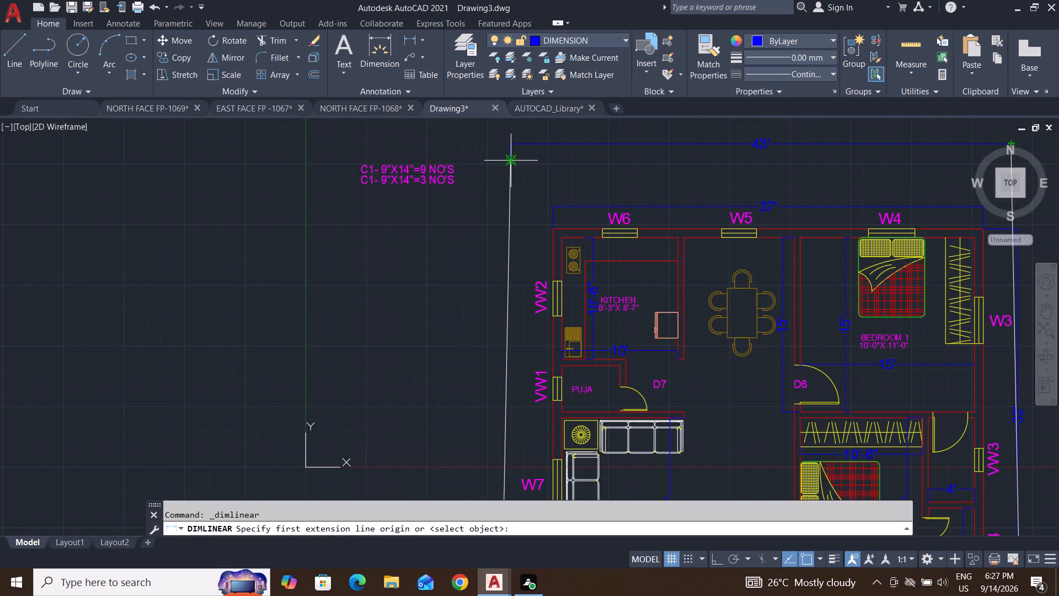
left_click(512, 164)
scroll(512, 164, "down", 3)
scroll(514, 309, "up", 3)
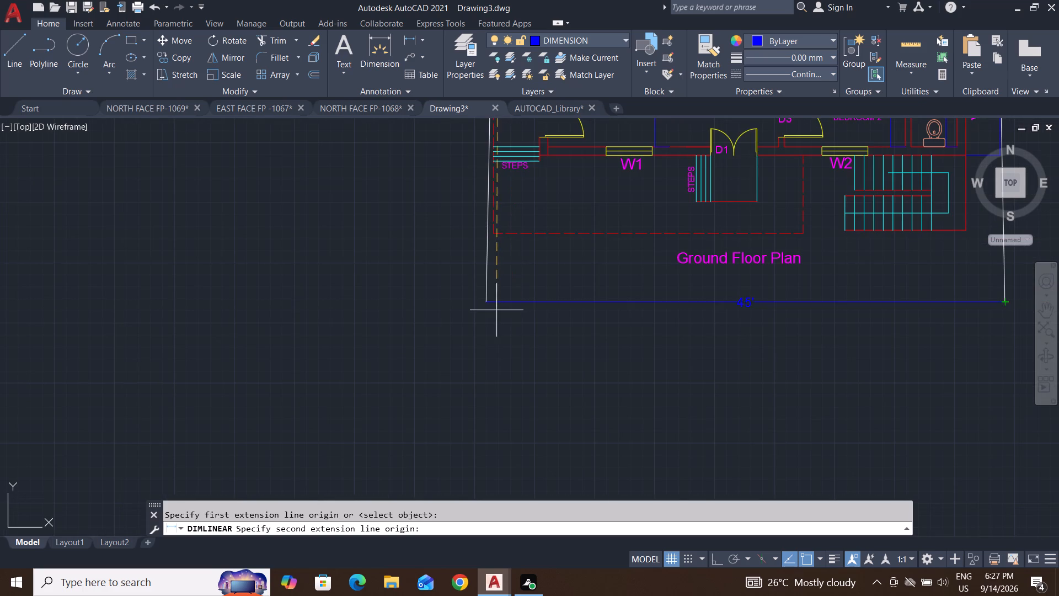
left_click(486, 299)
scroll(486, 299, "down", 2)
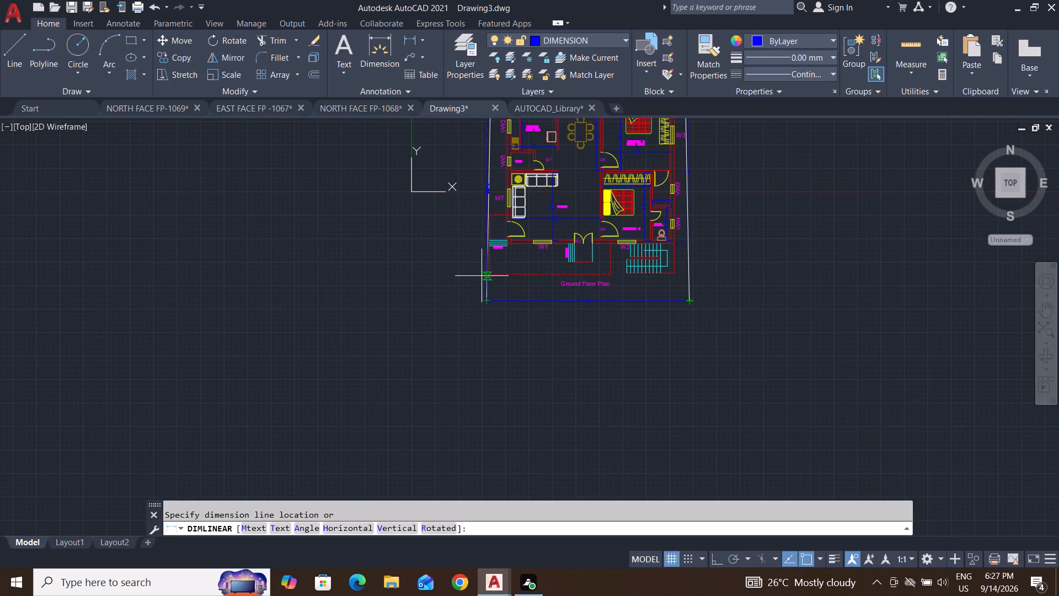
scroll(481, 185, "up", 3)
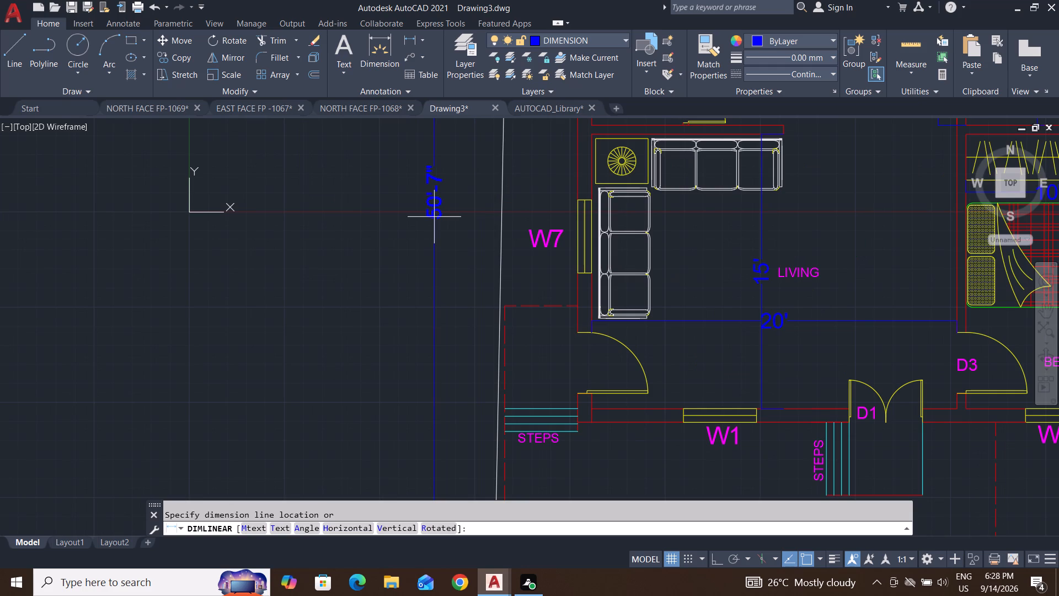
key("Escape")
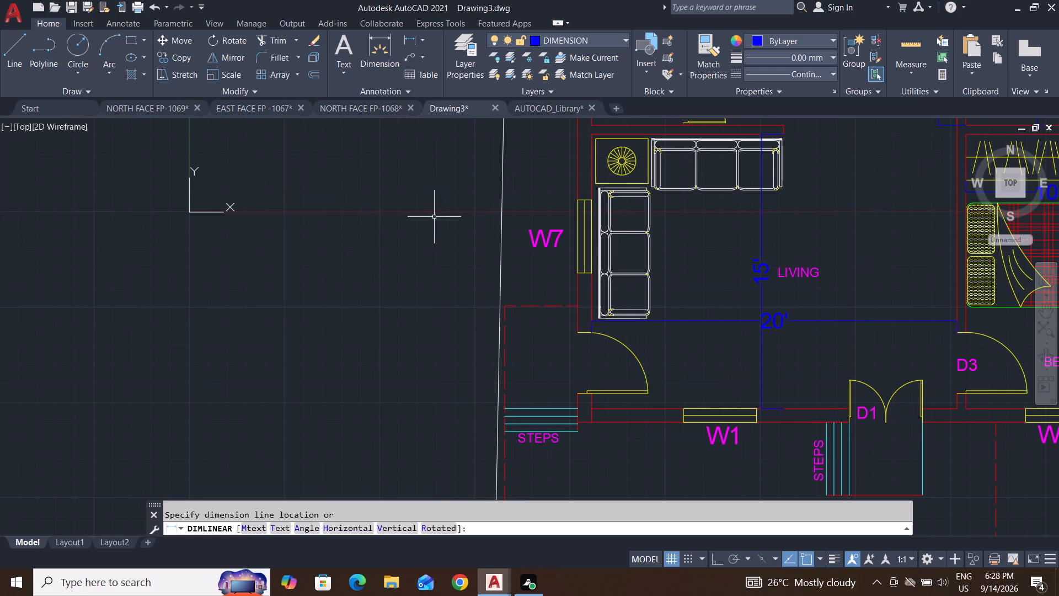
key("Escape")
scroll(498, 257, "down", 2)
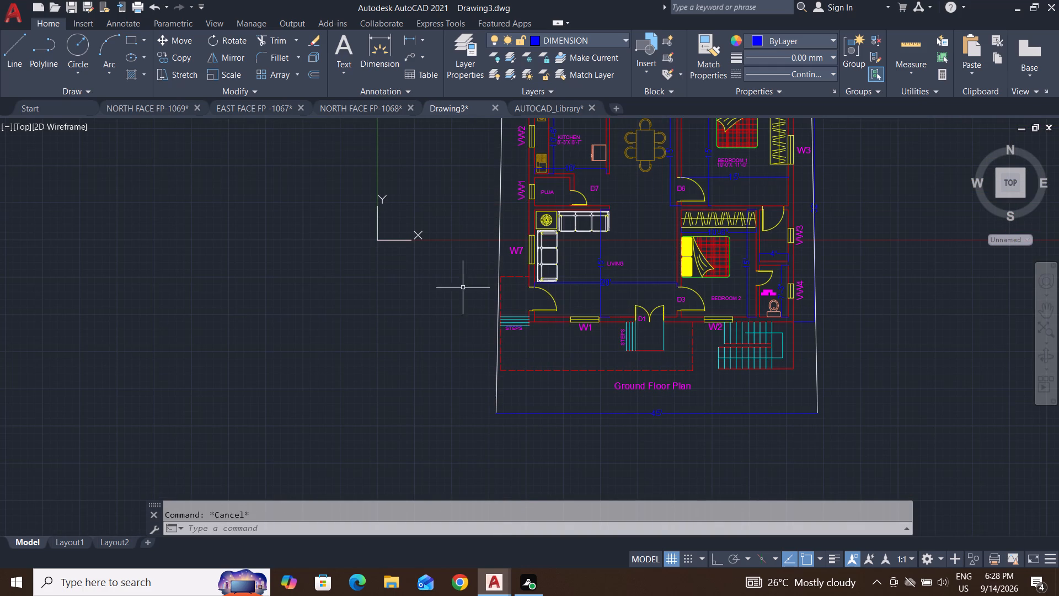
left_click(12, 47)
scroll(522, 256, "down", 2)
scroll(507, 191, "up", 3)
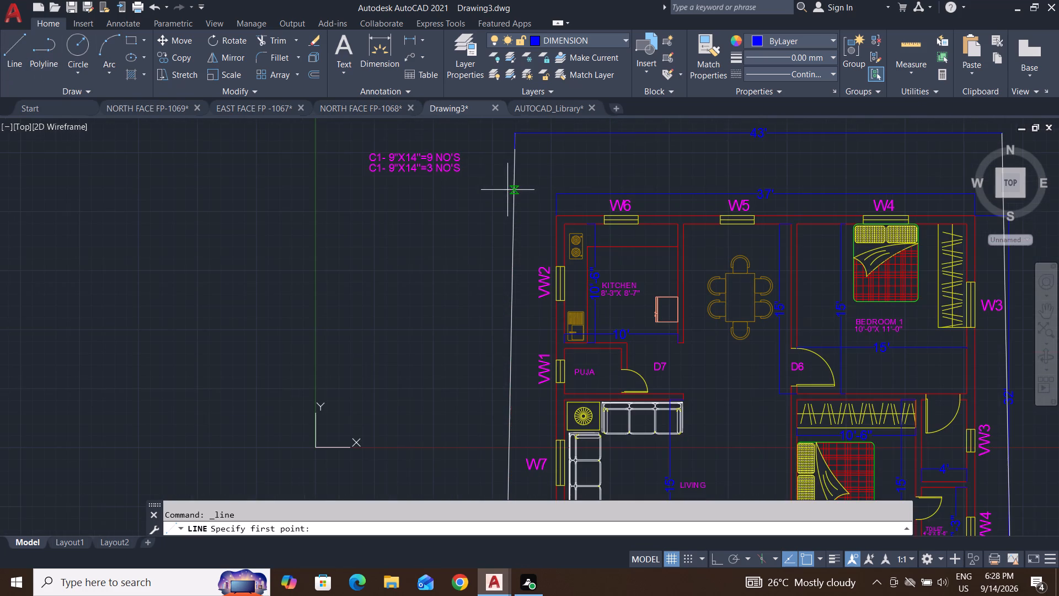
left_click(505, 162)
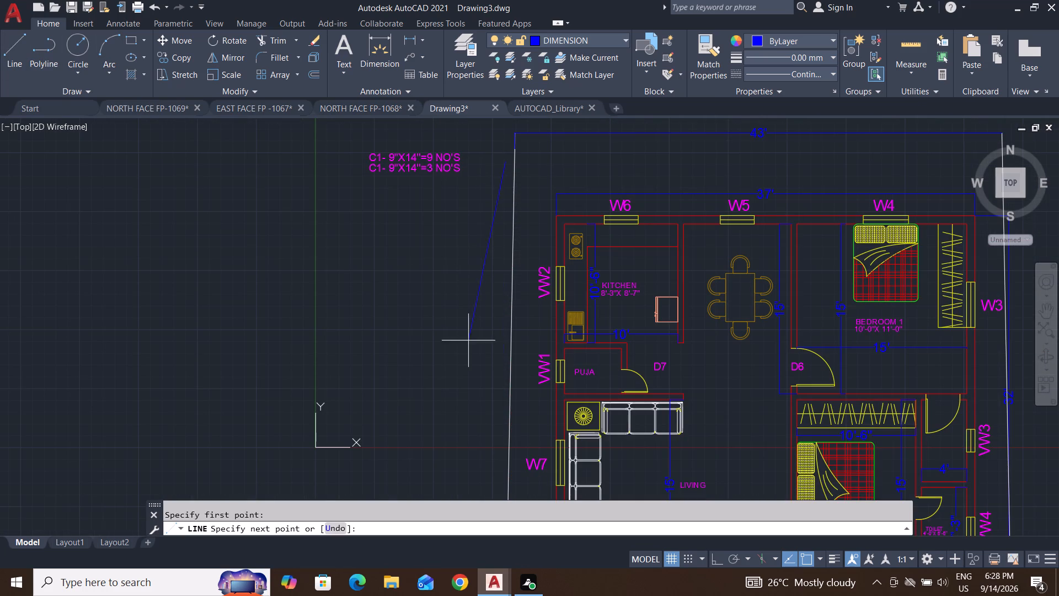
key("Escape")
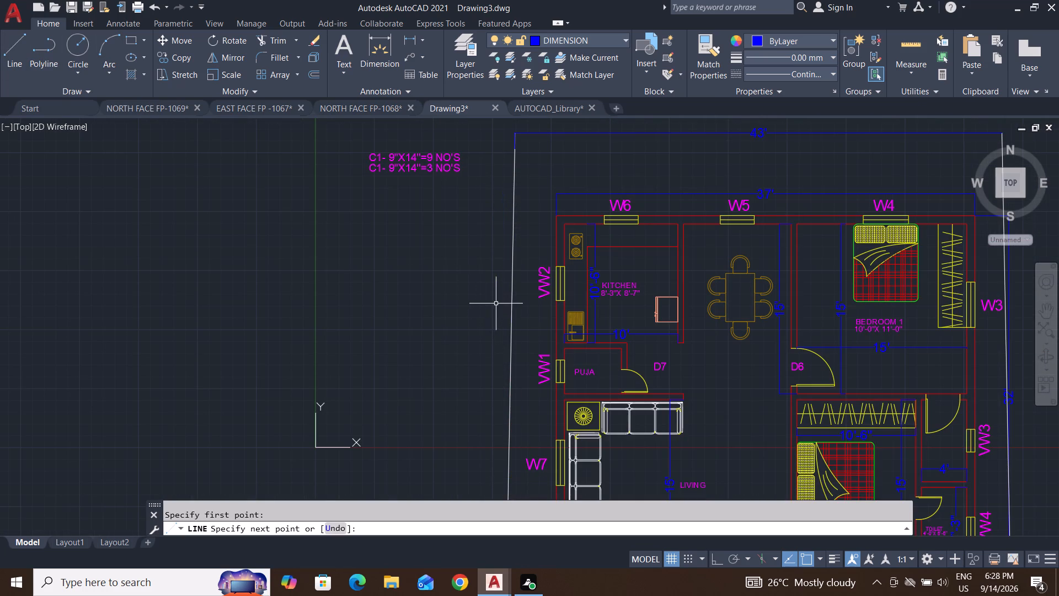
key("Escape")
Copy the west border line horizontally about 5' west, outside the plot, with Ortho on.
left_click(511, 323)
middle_click_drag(482, 370, 507, 280)
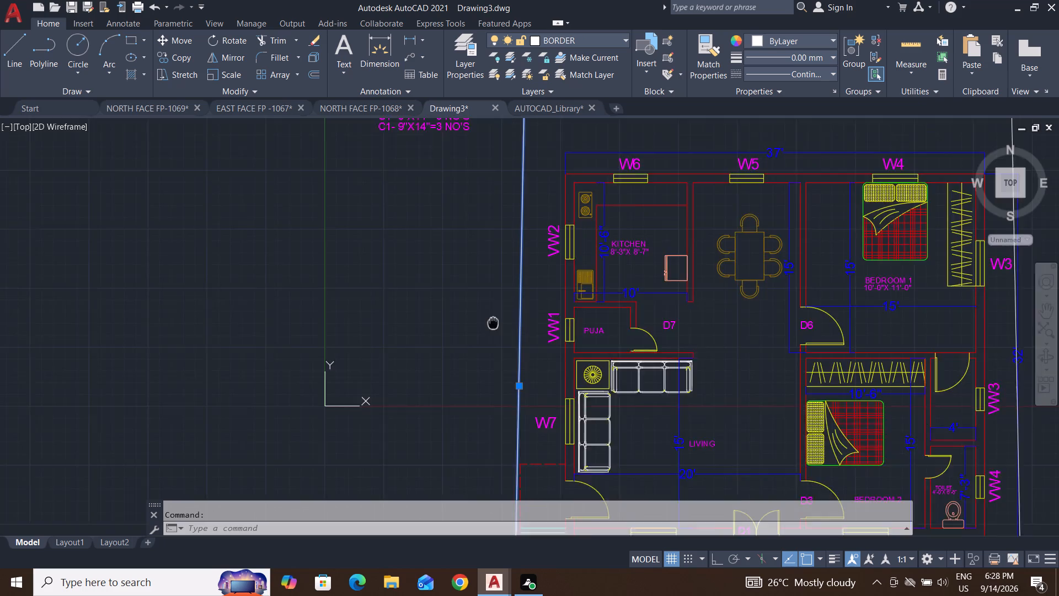
middle_click_drag(507, 280, 514, 267)
type("CO")
key("Return")
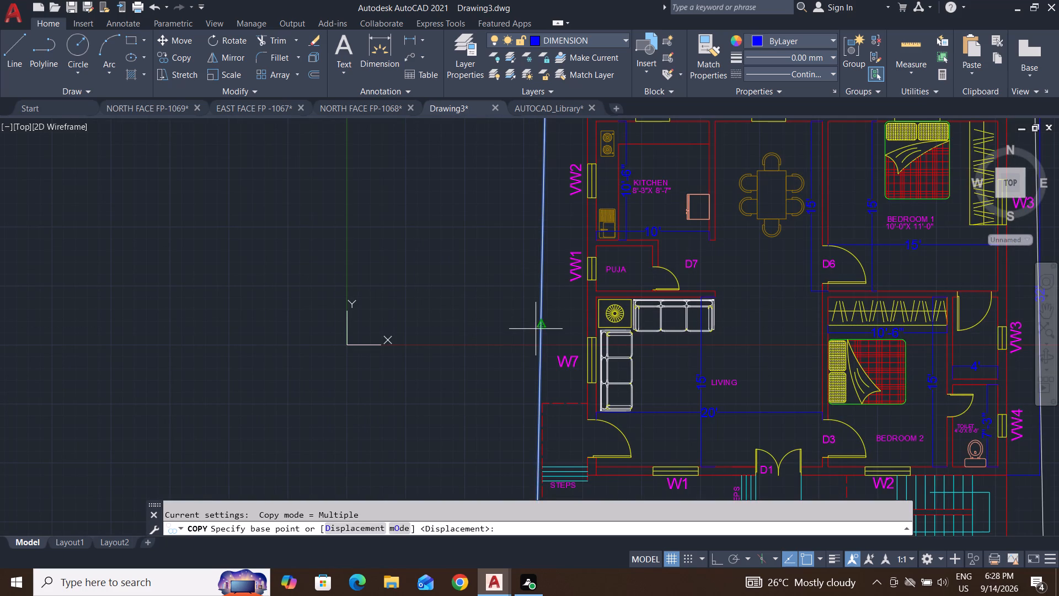
left_click(539, 326)
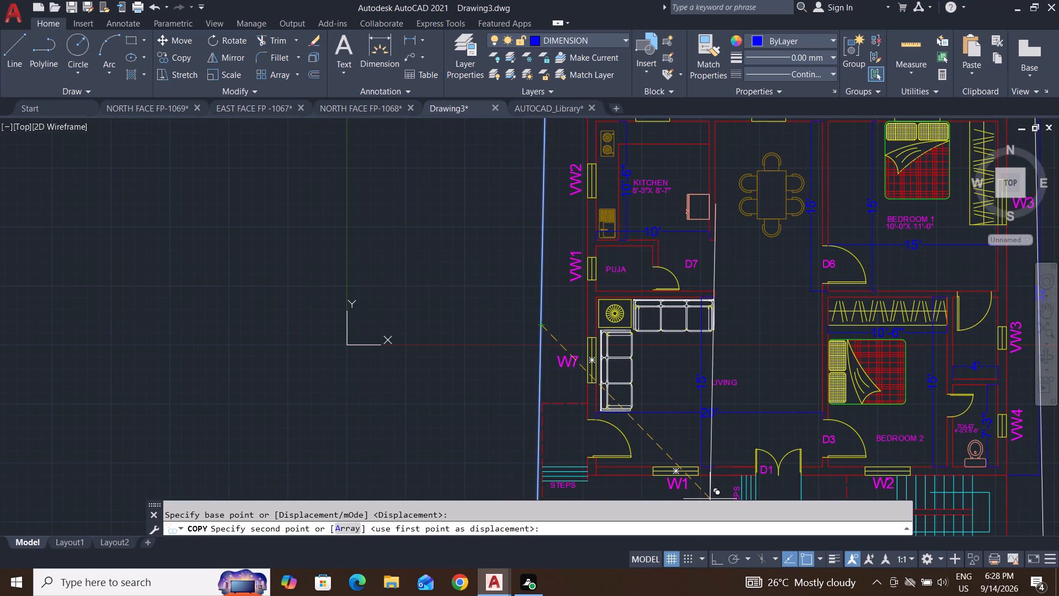
left_click(716, 563)
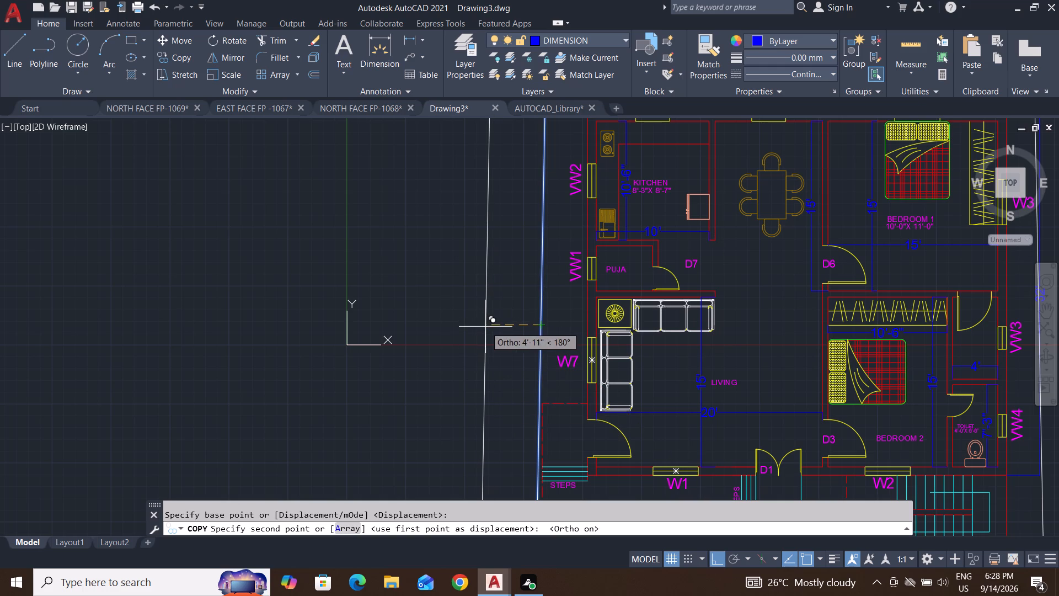
left_click(485, 327)
scroll(485, 327, "down", 5)
scroll(487, 322, "up", 2)
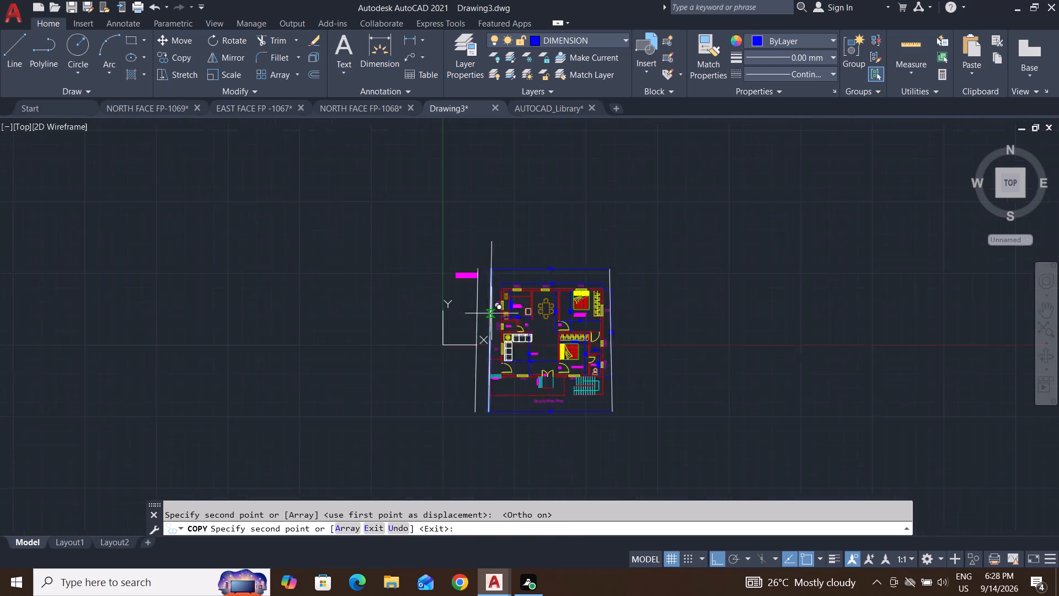
scroll(491, 313, "up", 2)
key("Escape")
key("Escape")
key("Escape")
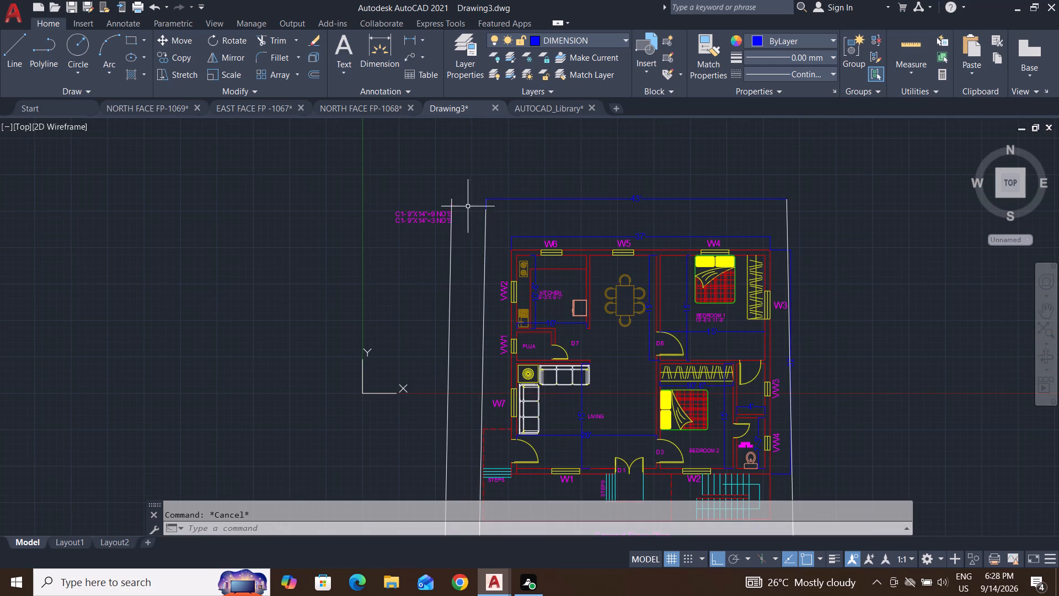
Draw a short horizontal marker line eastward from the copied line, level with the column notes near its north end.
left_click(13, 52)
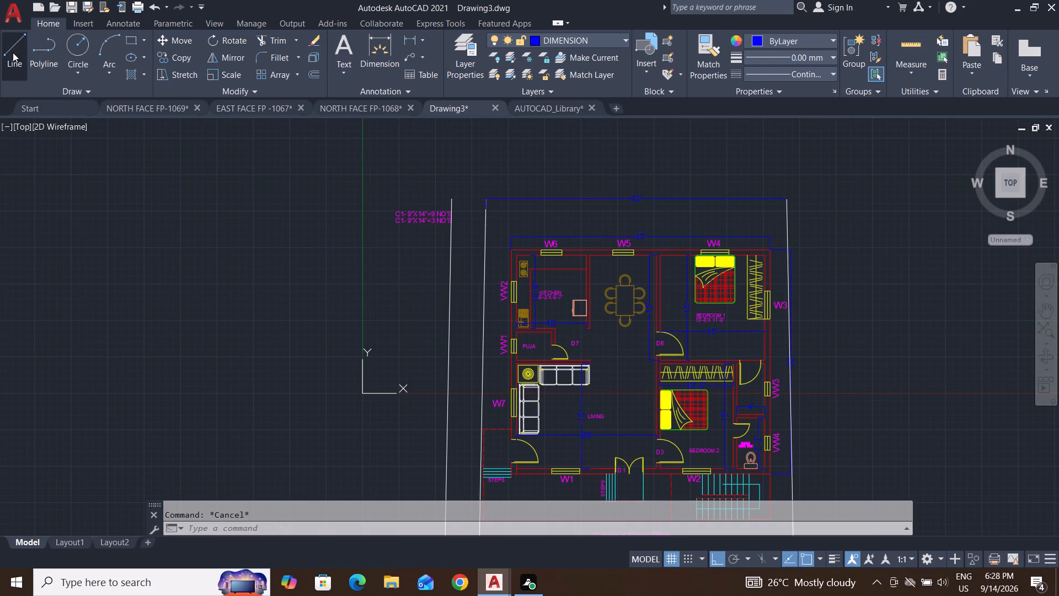
scroll(439, 249, "up", 1)
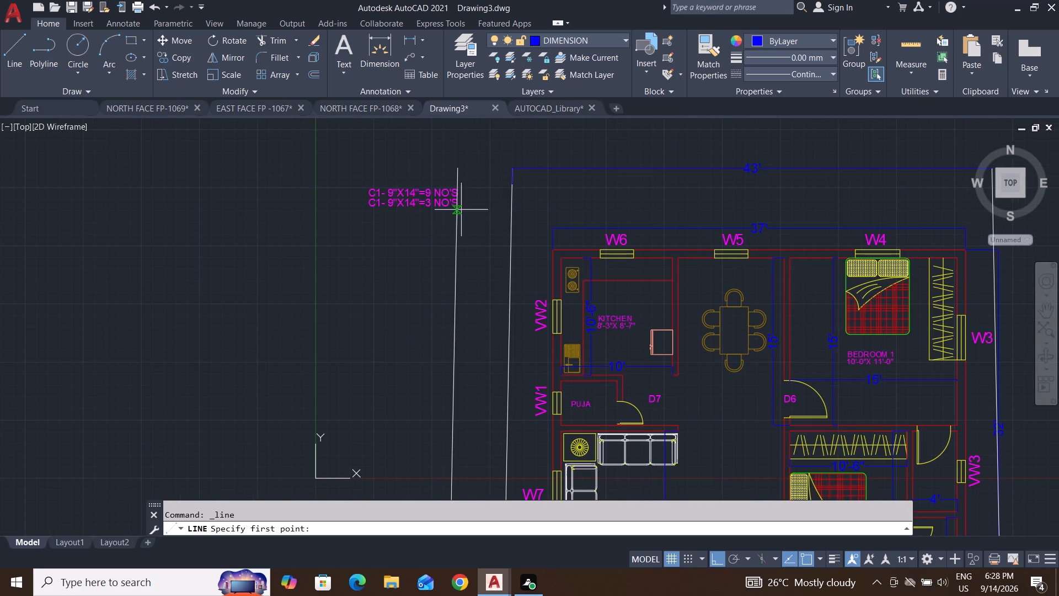
scroll(462, 207, "up", 3)
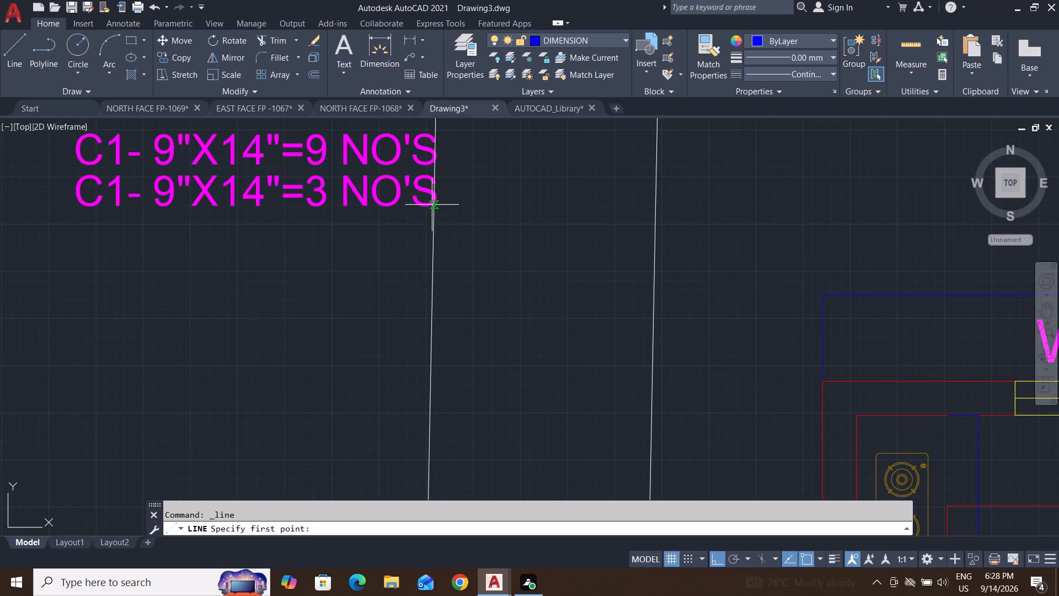
scroll(435, 204, "down", 2)
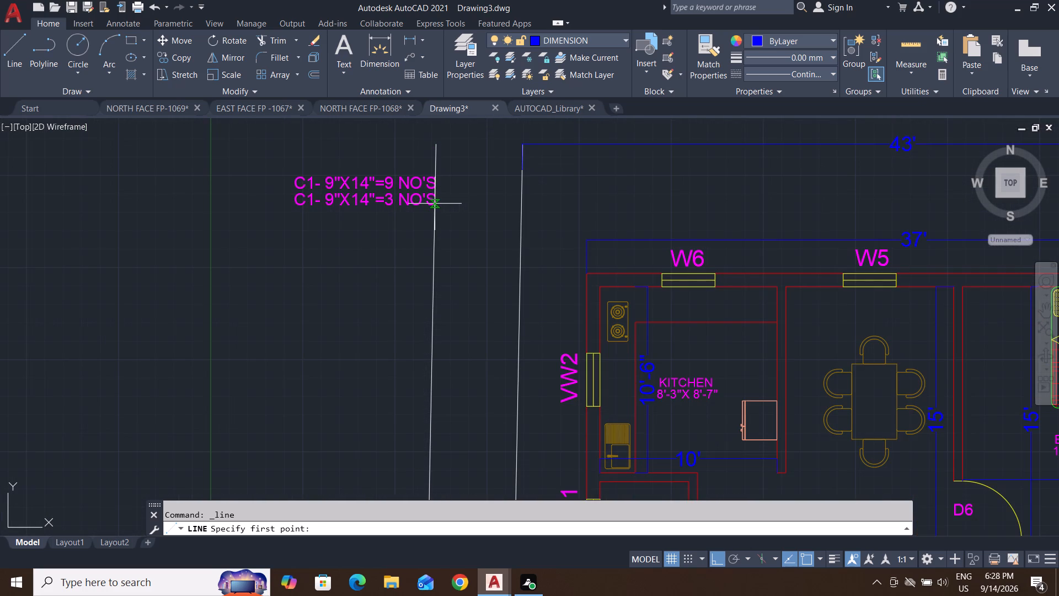
scroll(437, 193, "up", 2)
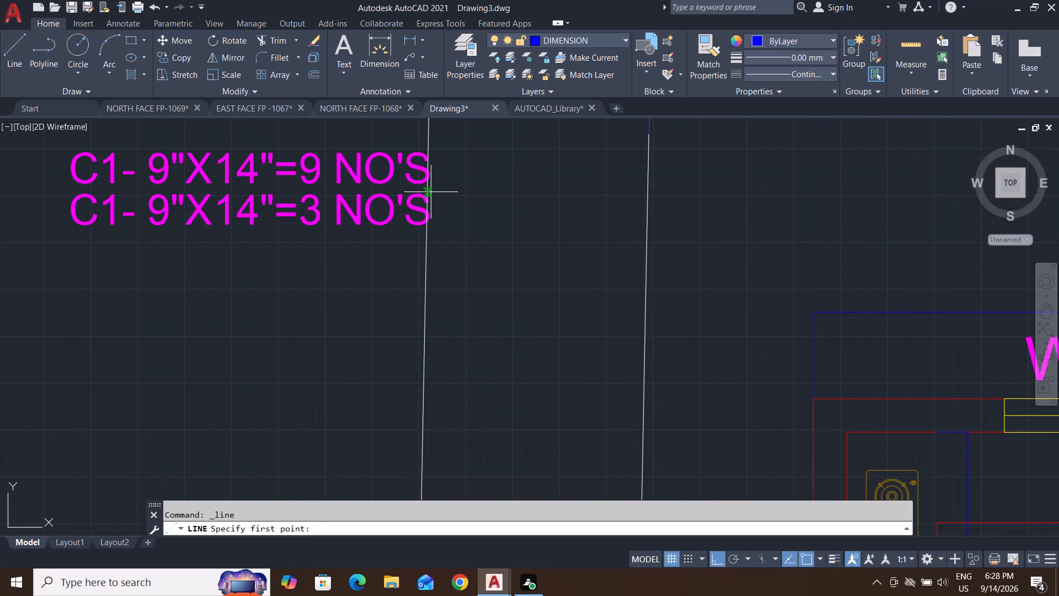
left_click(427, 194)
left_click(585, 193)
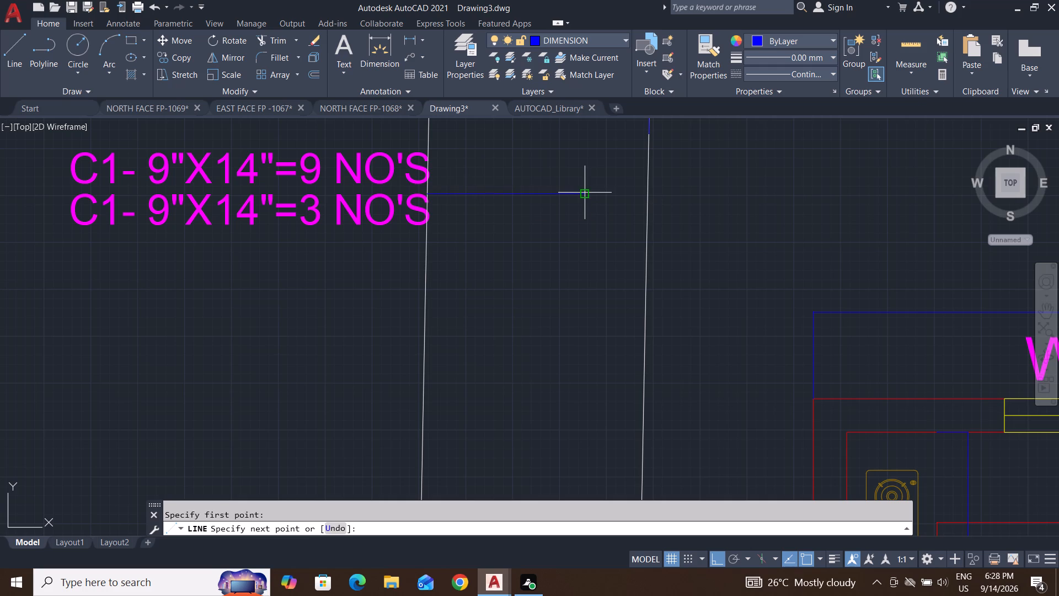
key("Escape")
key("Escape")
scroll(585, 193, "down", 4)
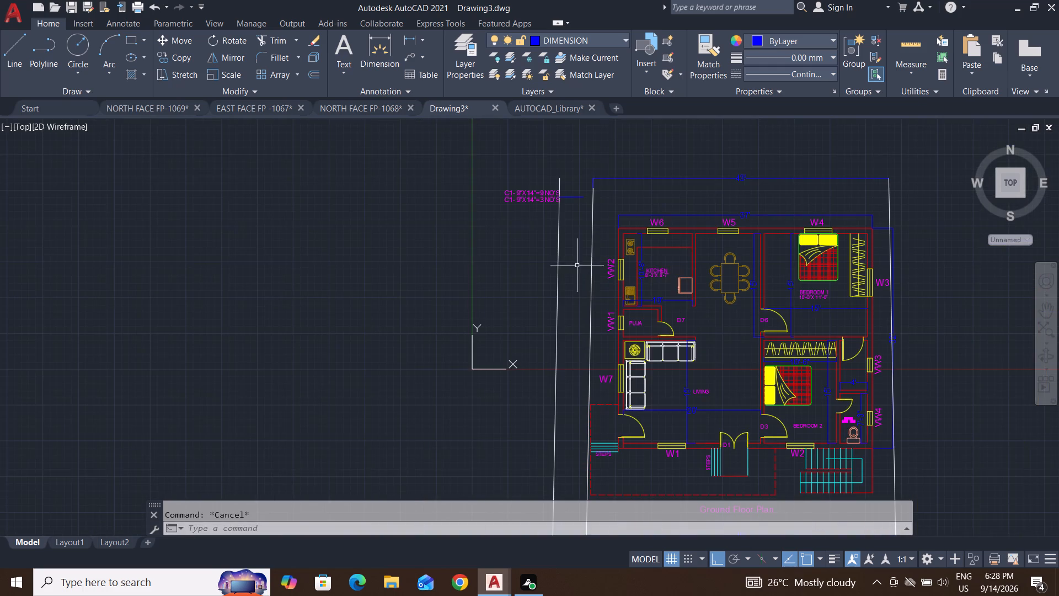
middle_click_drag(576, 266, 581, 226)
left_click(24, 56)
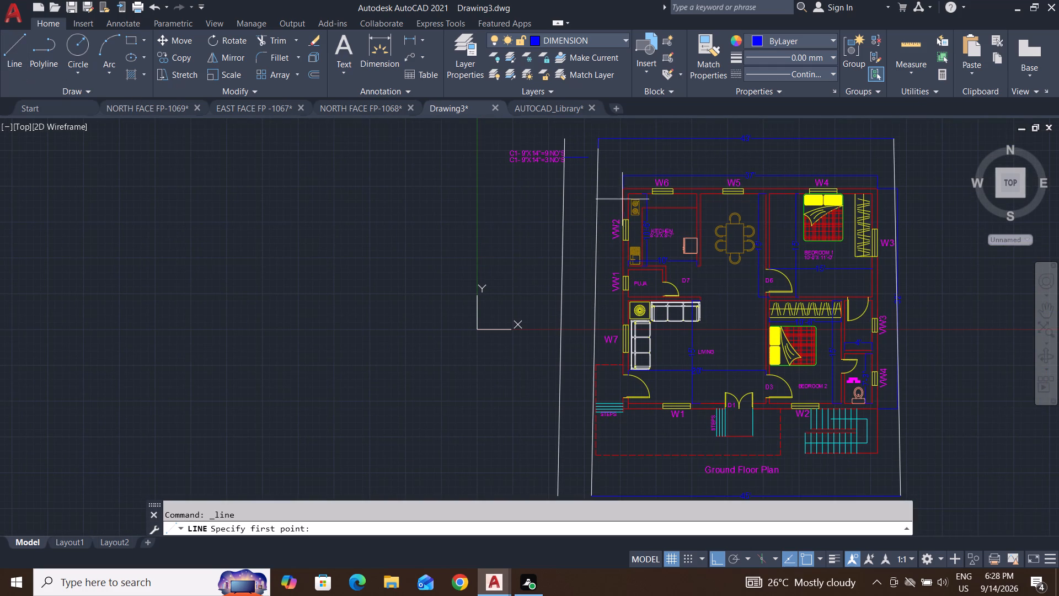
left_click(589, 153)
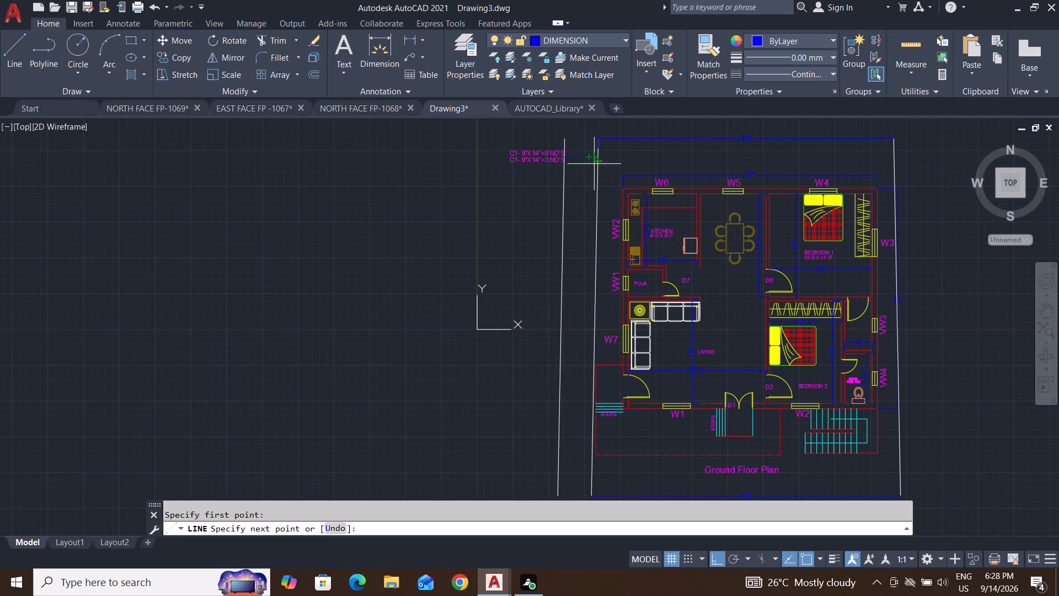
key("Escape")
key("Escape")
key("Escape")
Draw a 47'5.5" line from the marker's west end toward the copied line's south end, with Ortho off.
left_click(12, 49)
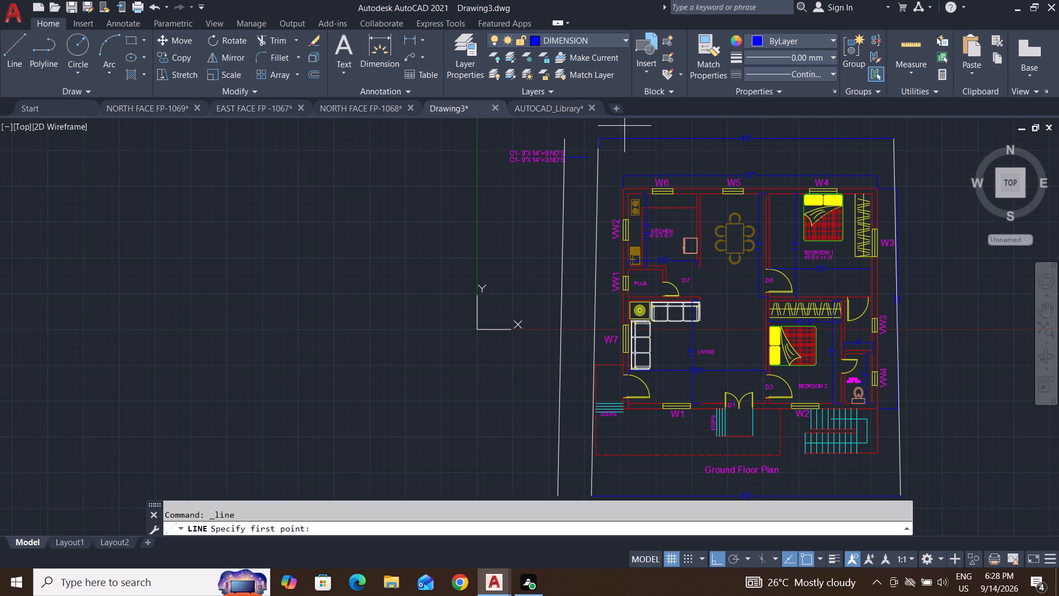
scroll(561, 154, "up", 4)
left_click(574, 175)
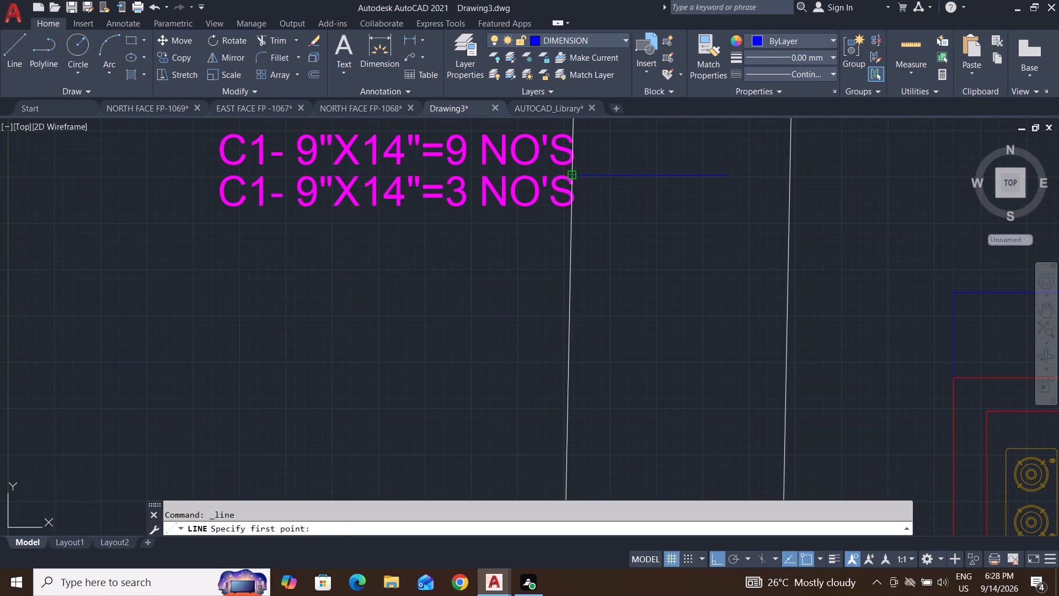
scroll(574, 175, "down", 4)
middle_click_drag(564, 481, 630, 217)
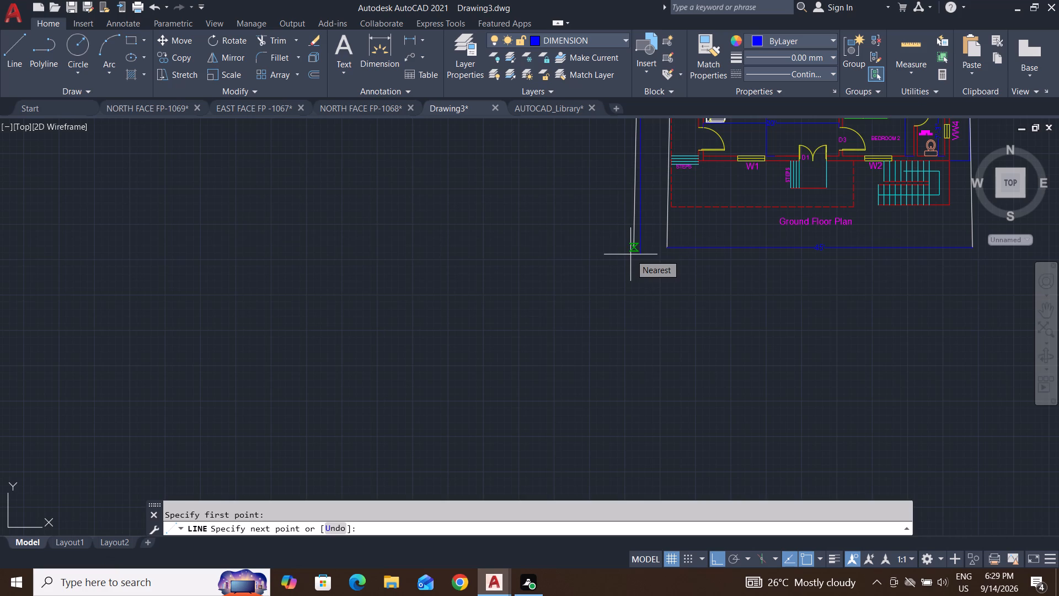
left_click(720, 561)
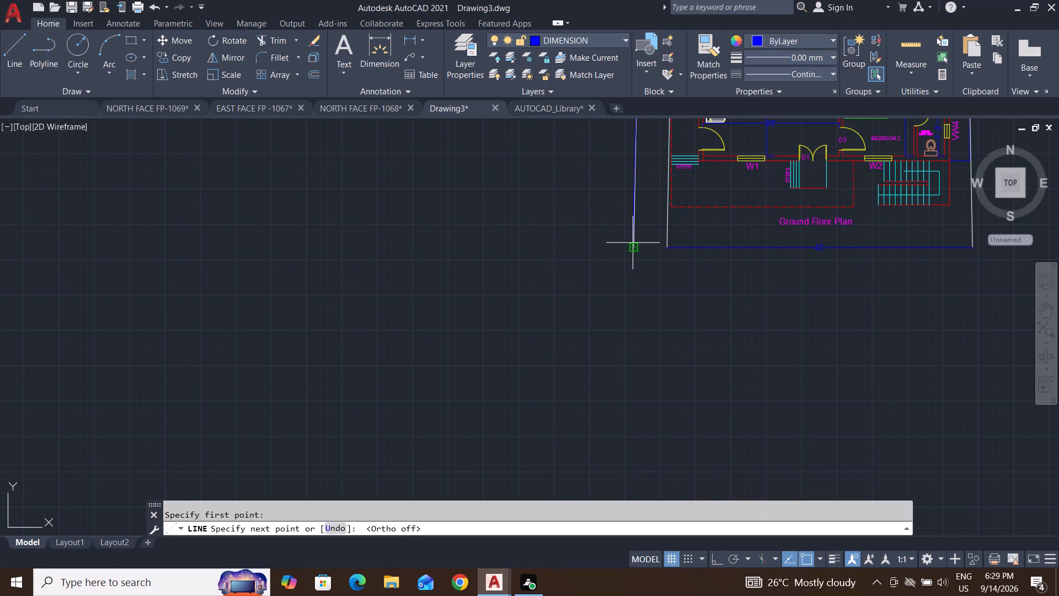
type("47")
key("apostrophe")
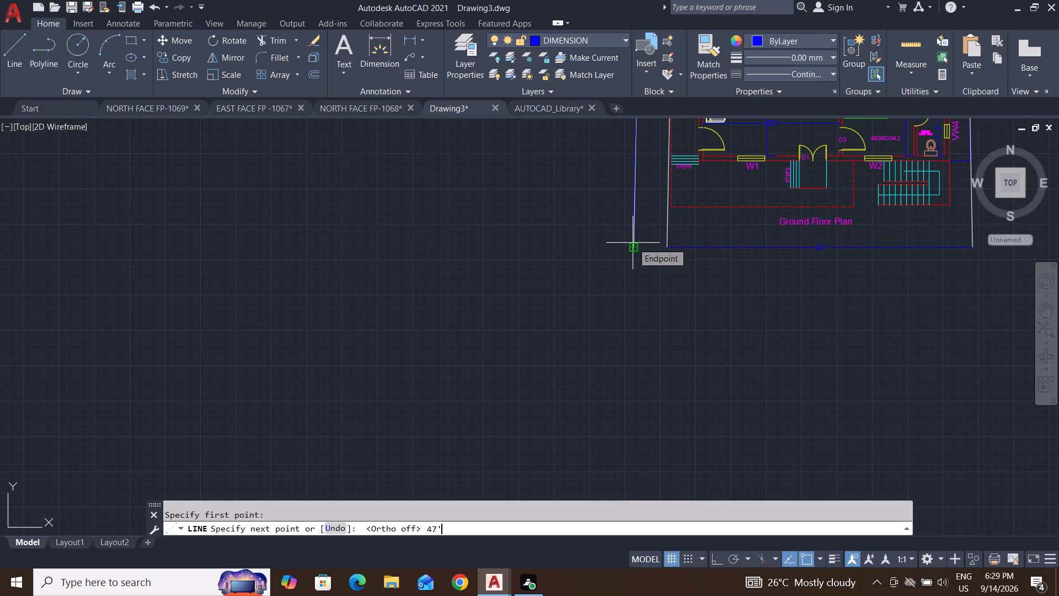
key("5")
type(".5\"")
key("Return")
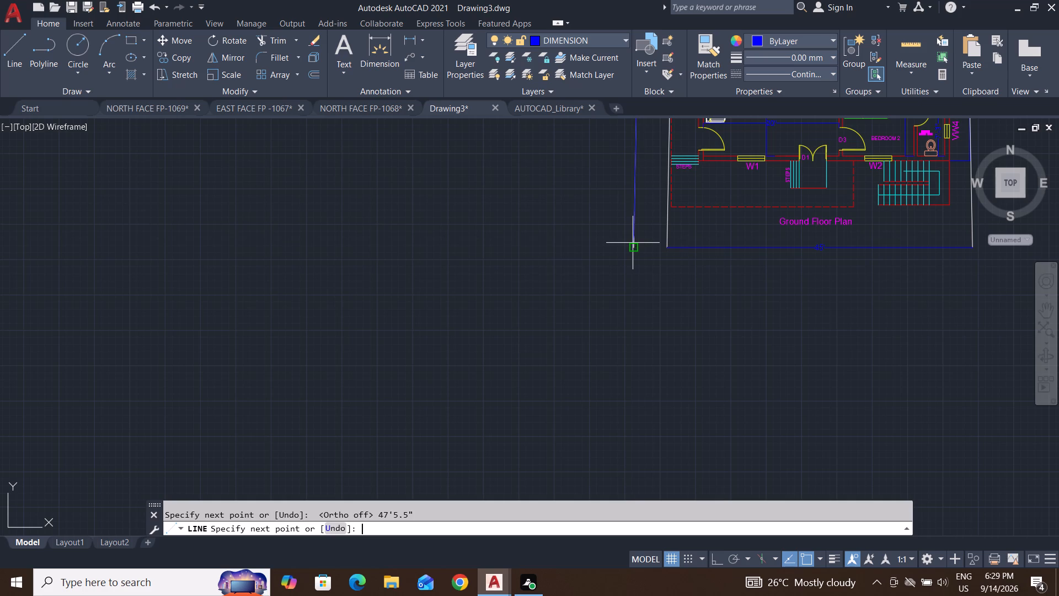
scroll(747, 371, "down", 2)
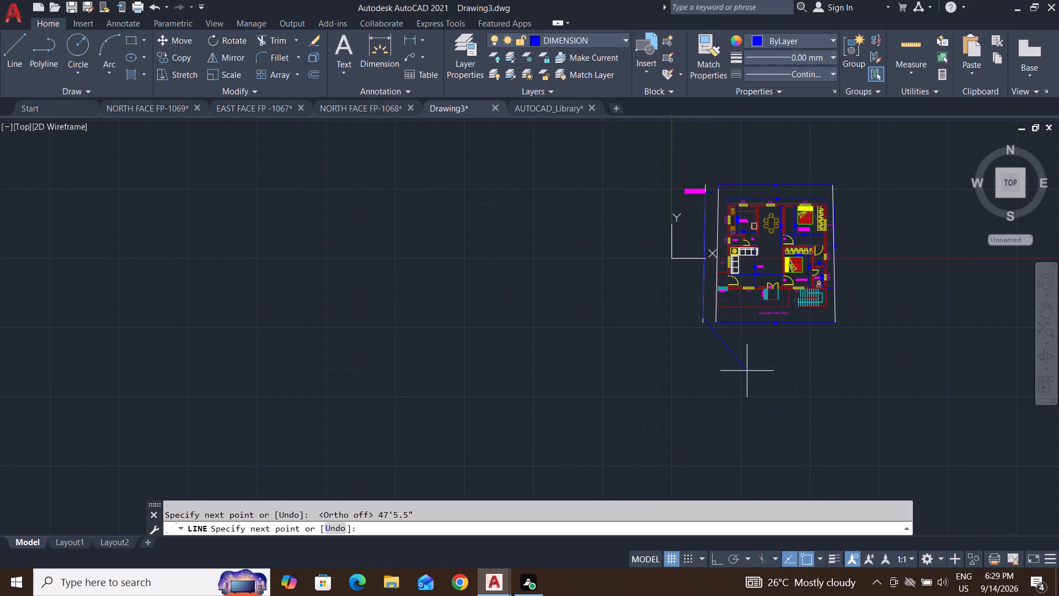
key("Escape")
key("Escape")
scroll(703, 317, "up", 1)
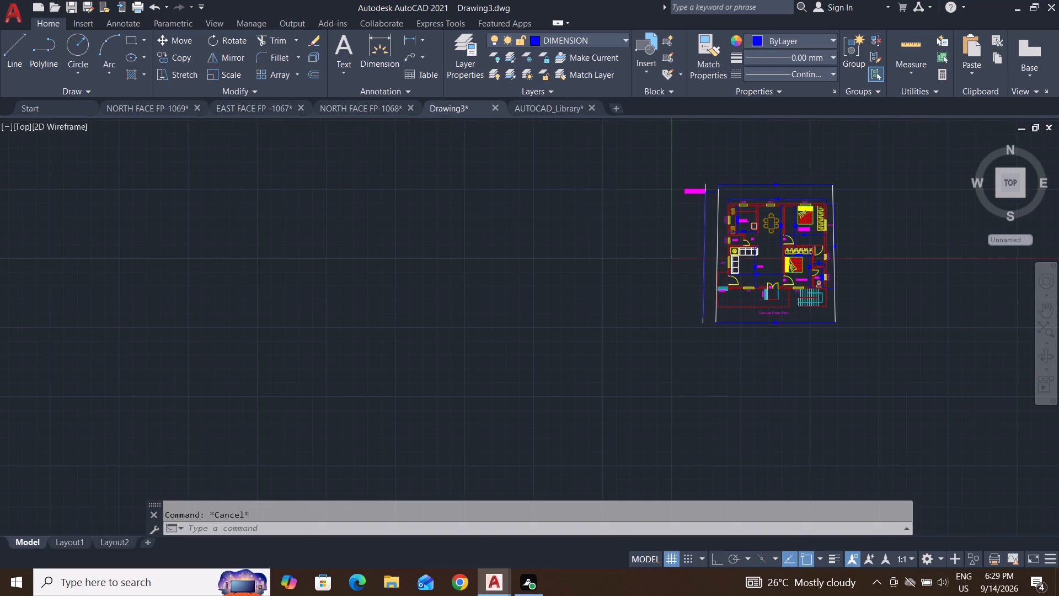
scroll(703, 317, "up", 1)
middle_click_drag(703, 317, 620, 411)
key("Escape")
key("Escape")
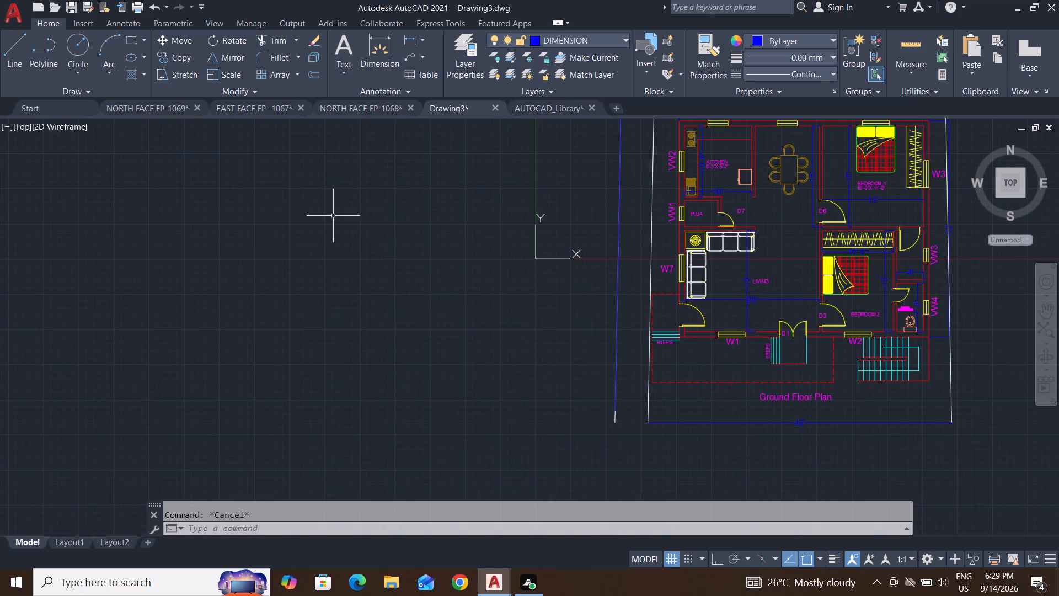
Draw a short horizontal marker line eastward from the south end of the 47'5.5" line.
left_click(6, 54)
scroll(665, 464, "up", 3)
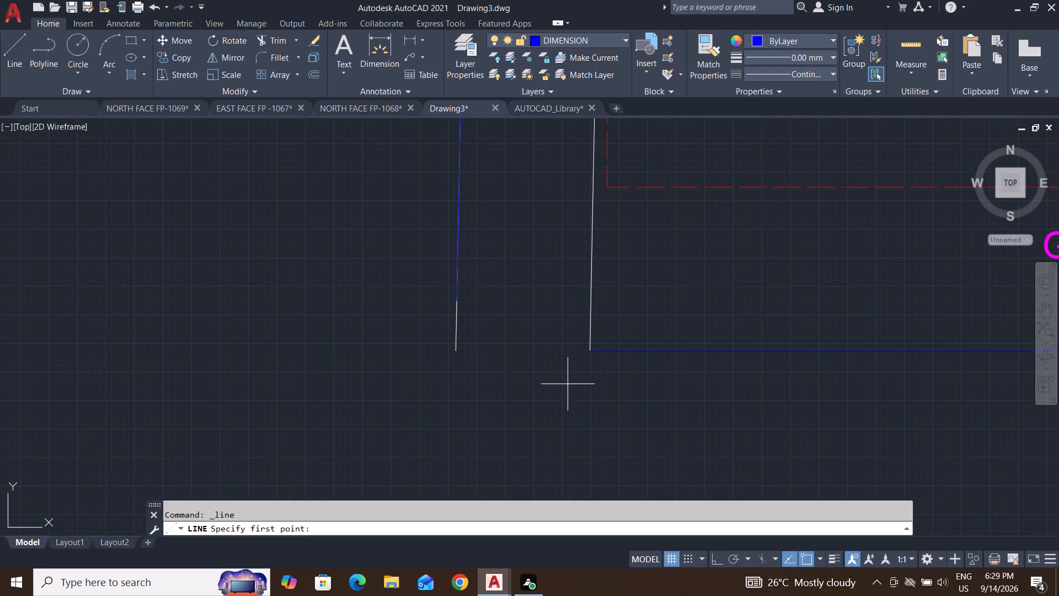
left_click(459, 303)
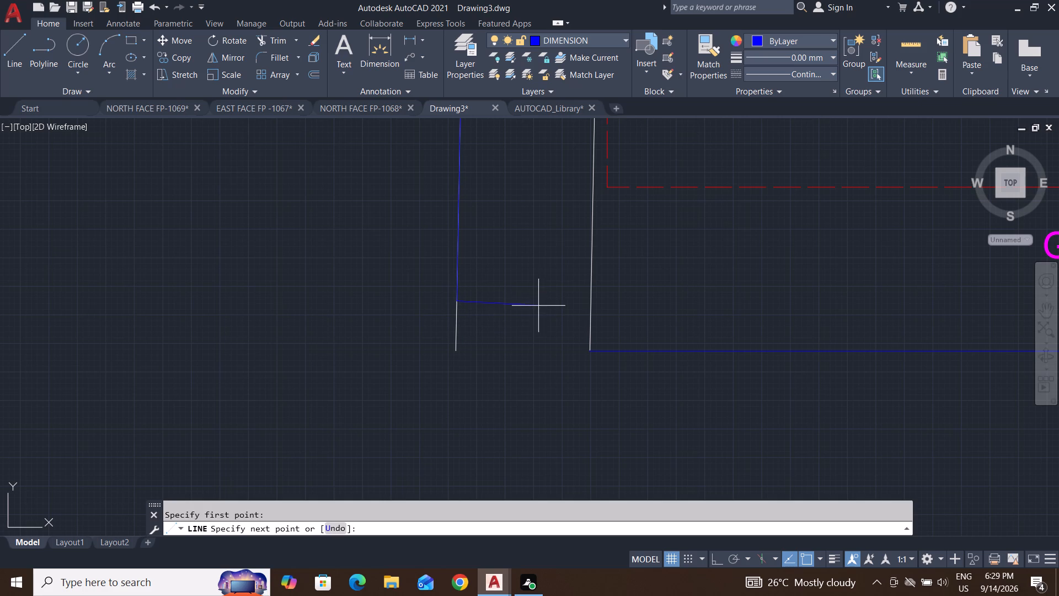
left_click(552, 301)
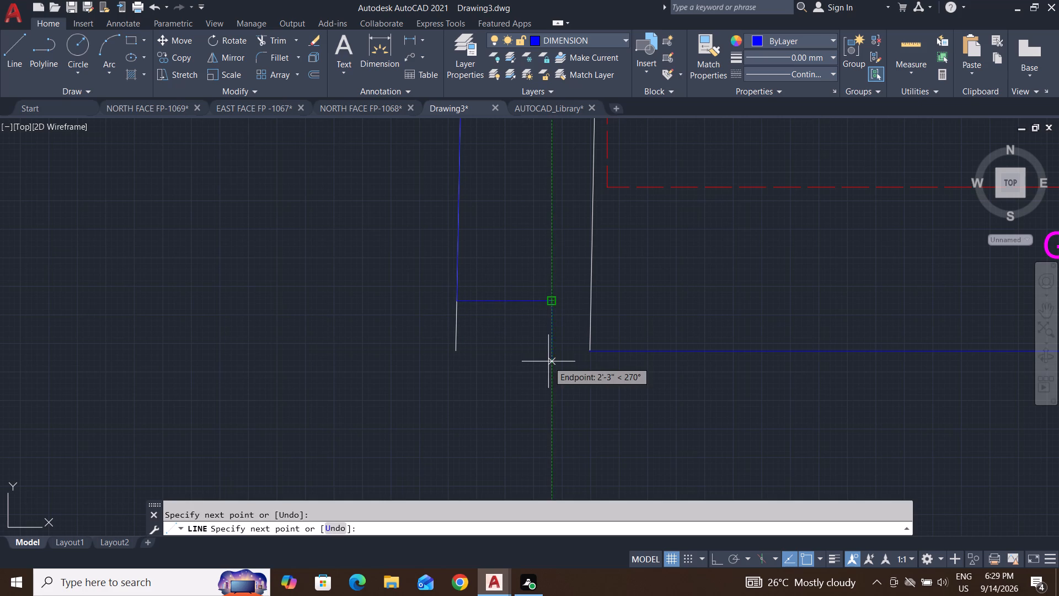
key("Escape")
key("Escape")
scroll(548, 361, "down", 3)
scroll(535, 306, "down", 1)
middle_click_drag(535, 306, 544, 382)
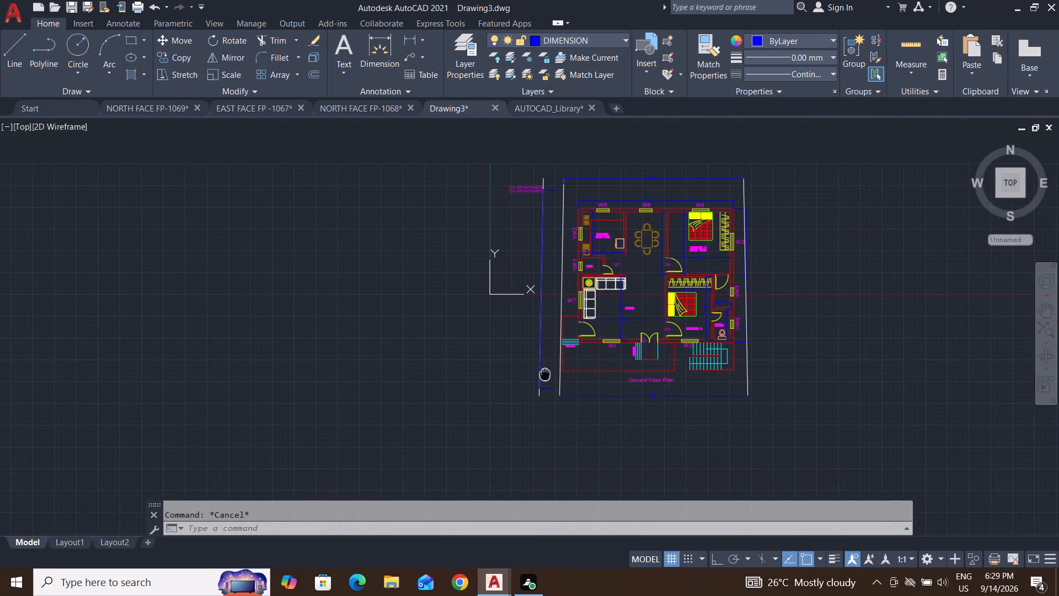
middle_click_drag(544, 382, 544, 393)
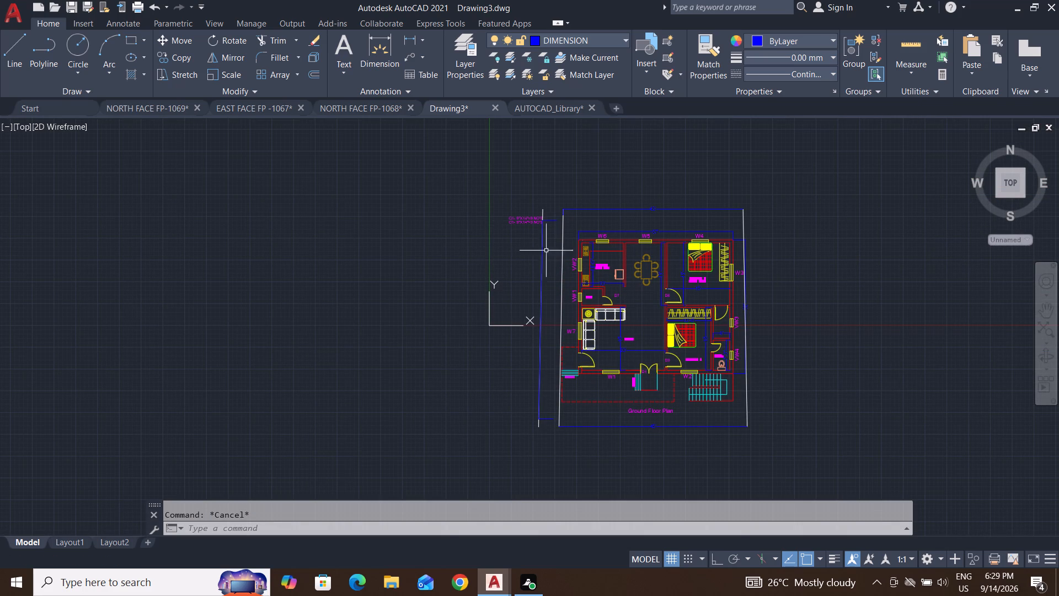
Delete the north and south short marker lines beside the copied west line.
scroll(556, 227, "up", 2)
left_click(560, 194)
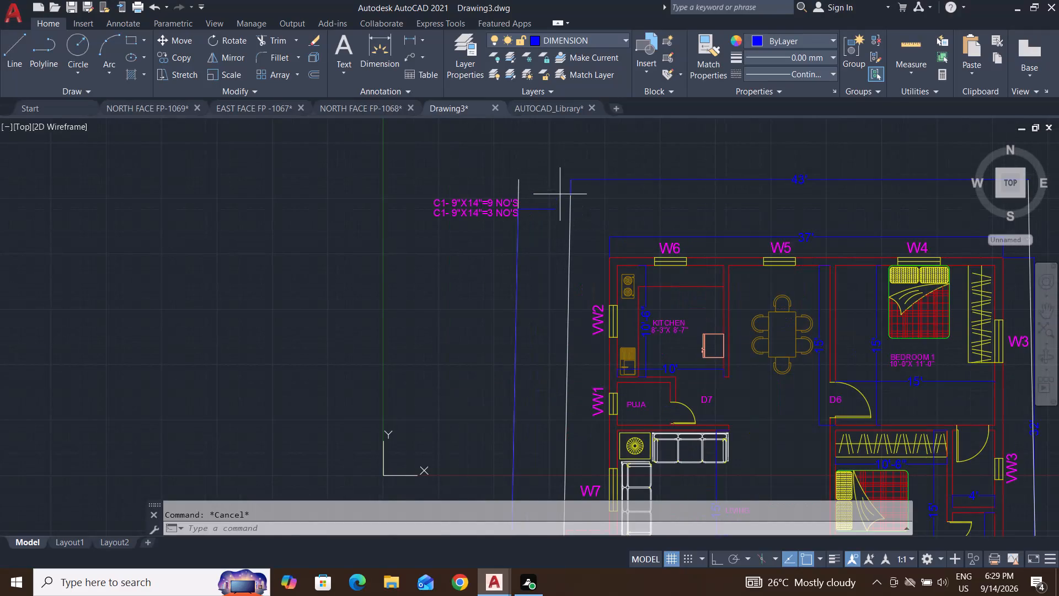
left_click(538, 233)
middle_click_drag(536, 325, 560, 166)
scroll(528, 398, "down", 1)
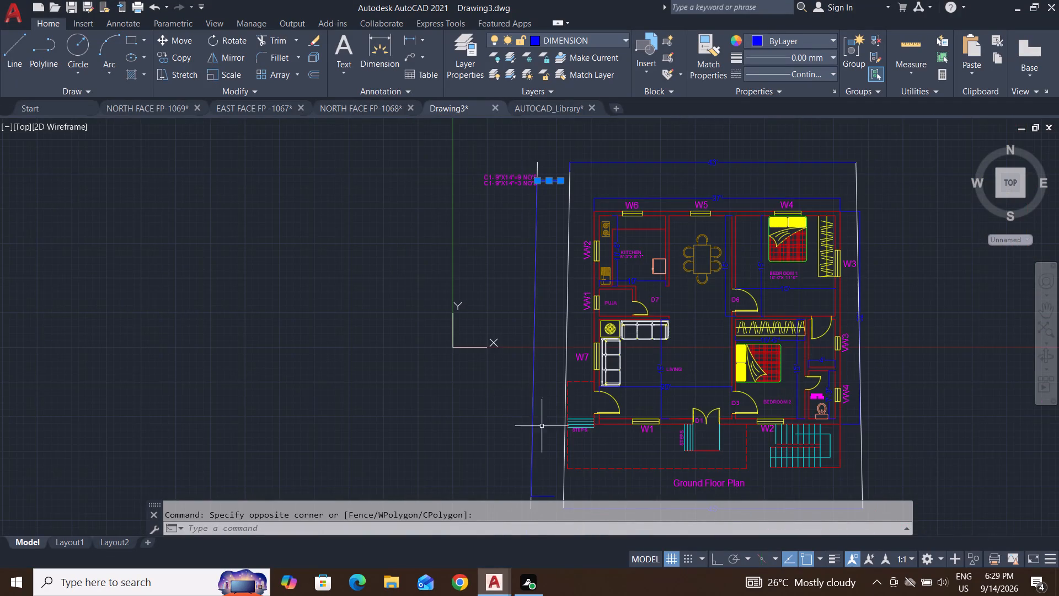
middle_click_drag(542, 426, 555, 292)
left_click(571, 359)
left_click(554, 378)
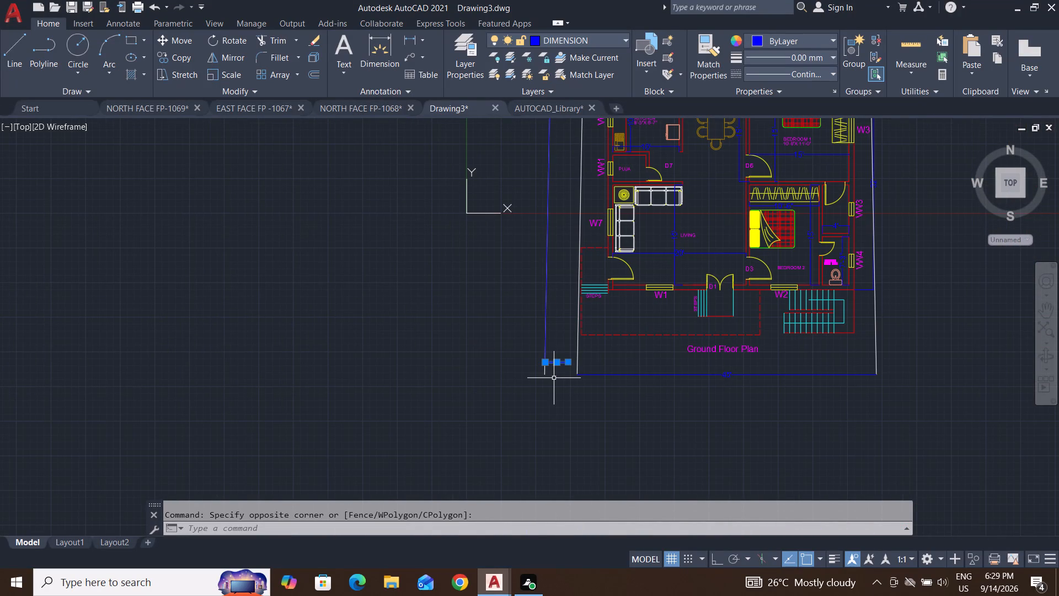
key("Delete")
key("Escape")
key("Escape")
key("Escape")
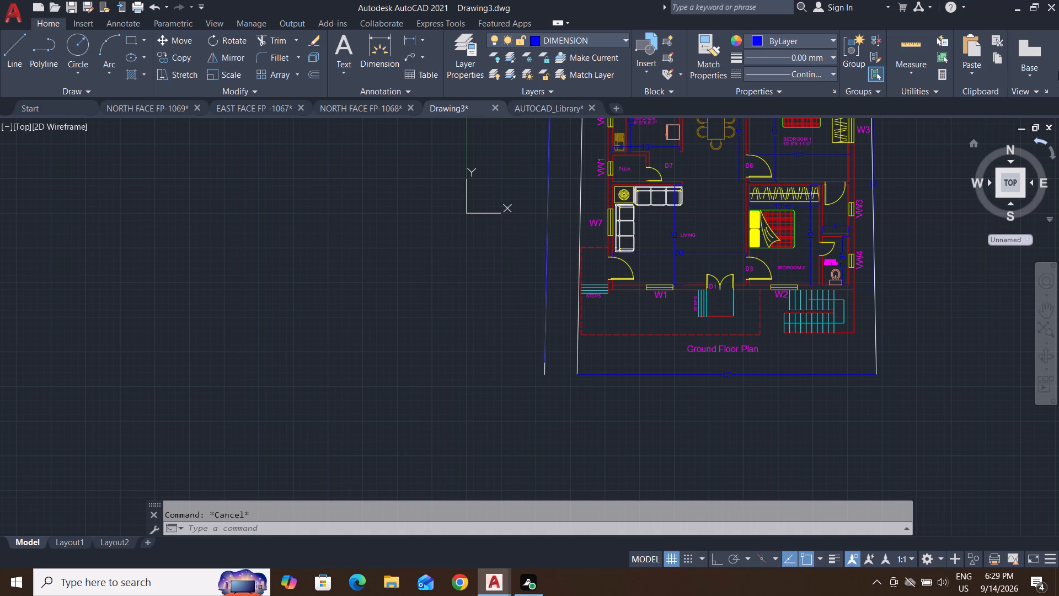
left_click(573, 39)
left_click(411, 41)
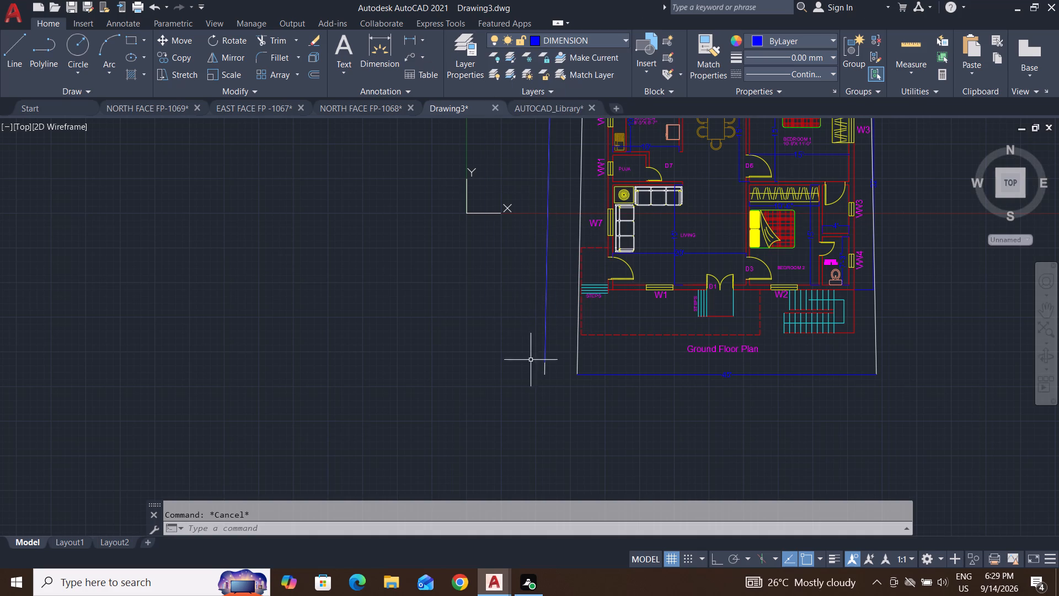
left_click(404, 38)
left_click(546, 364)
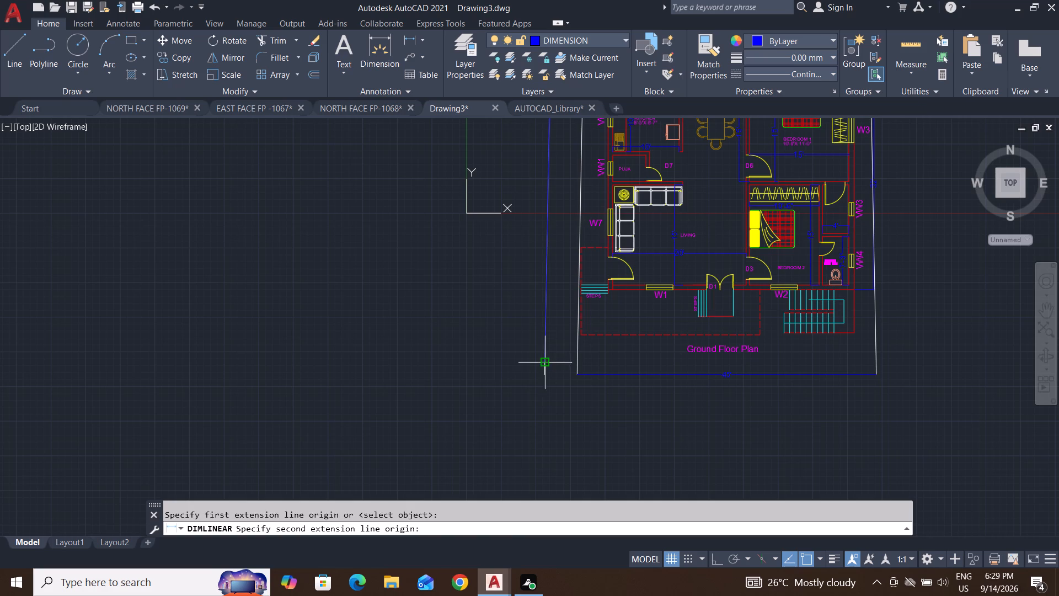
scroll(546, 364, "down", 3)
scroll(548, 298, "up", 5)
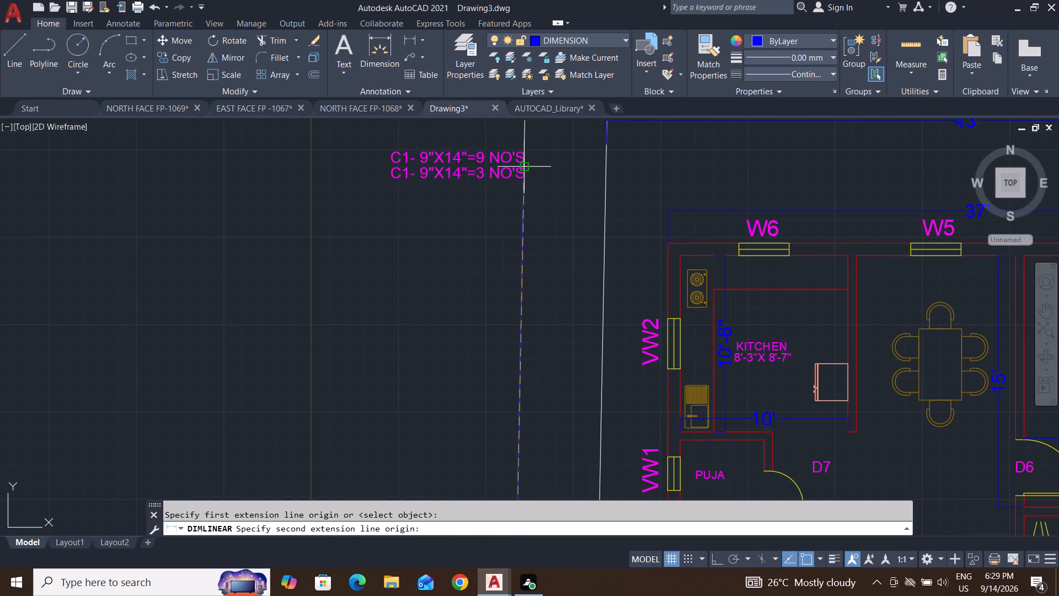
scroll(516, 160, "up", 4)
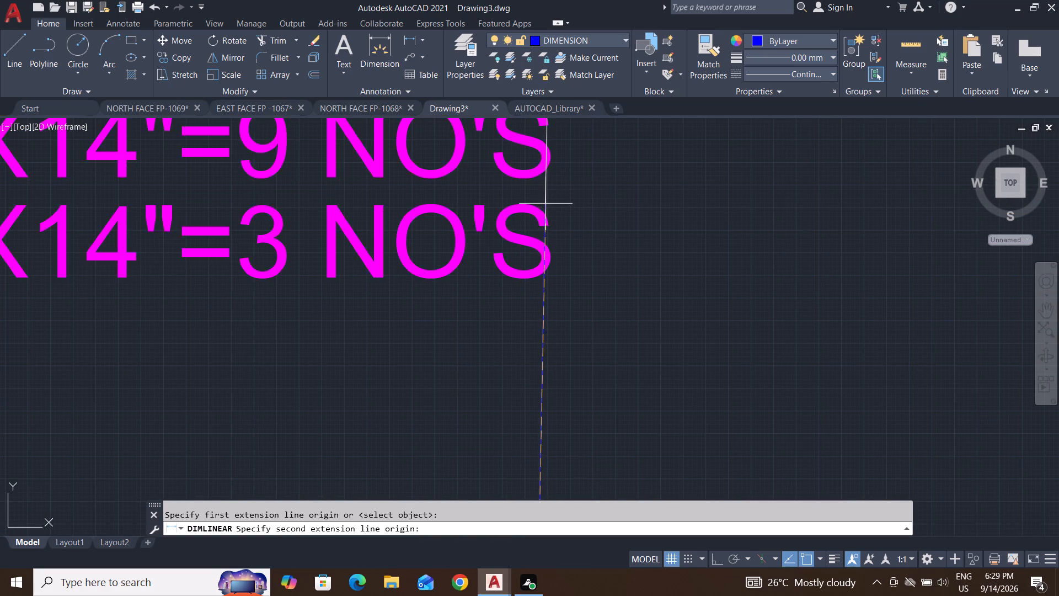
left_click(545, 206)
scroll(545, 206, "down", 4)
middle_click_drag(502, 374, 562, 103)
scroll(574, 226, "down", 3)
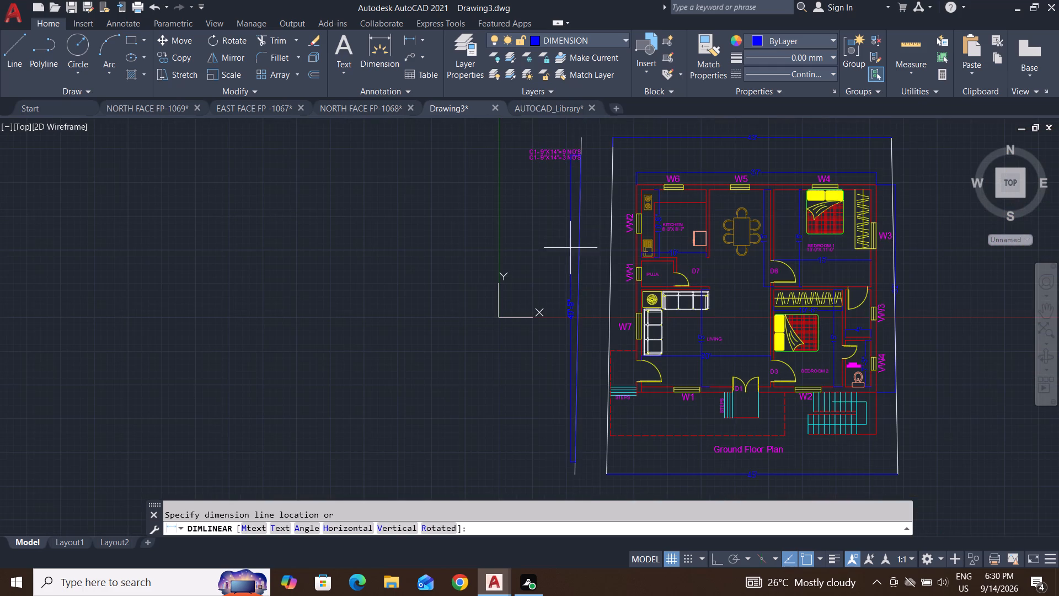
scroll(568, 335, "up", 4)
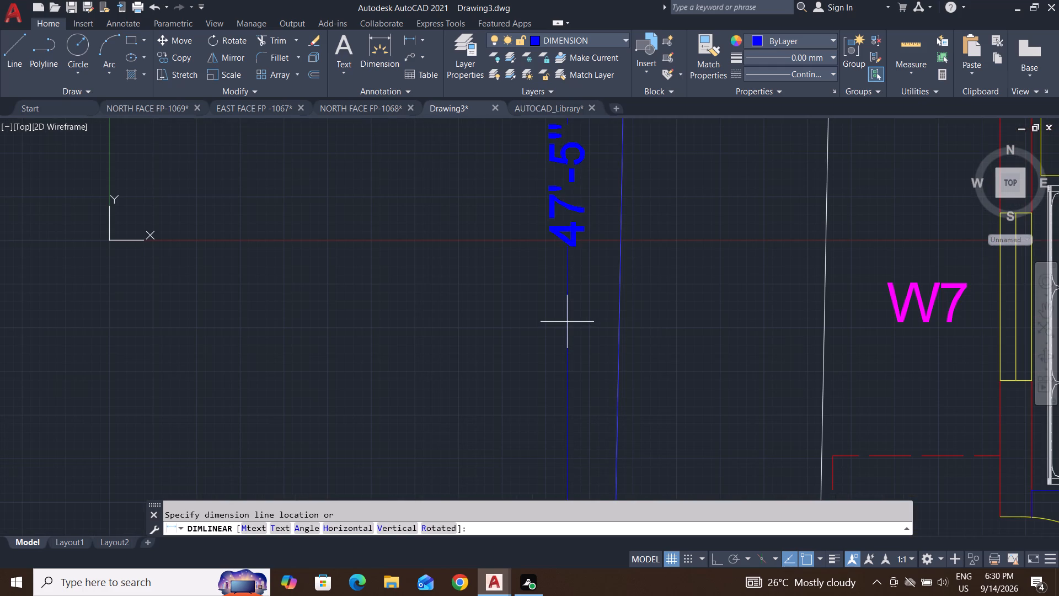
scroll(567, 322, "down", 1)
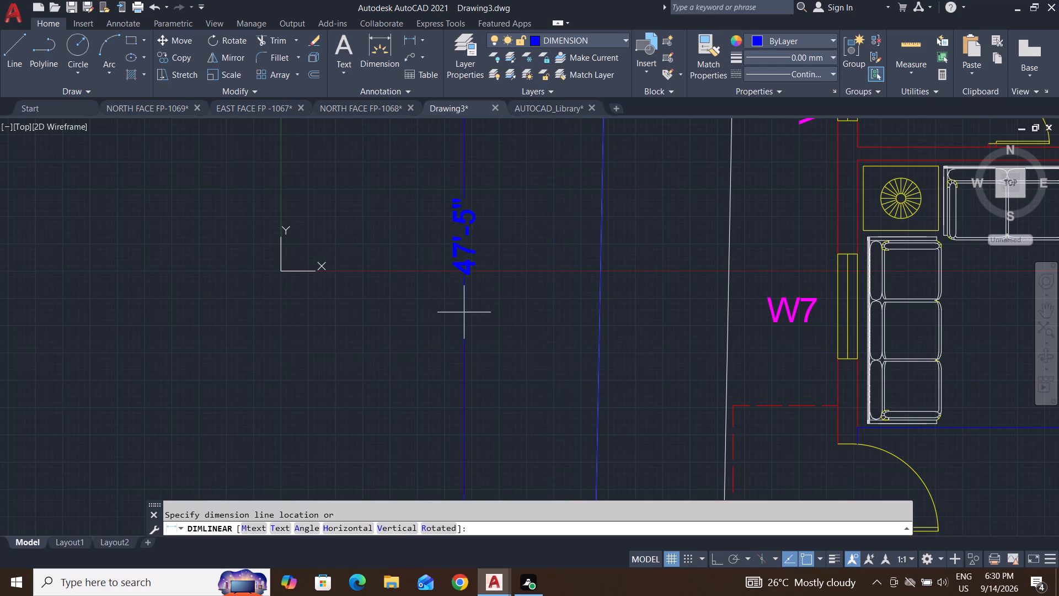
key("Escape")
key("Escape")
Delete the blue 47'5.5" line lying along the copied west line.
scroll(555, 300, "down", 4)
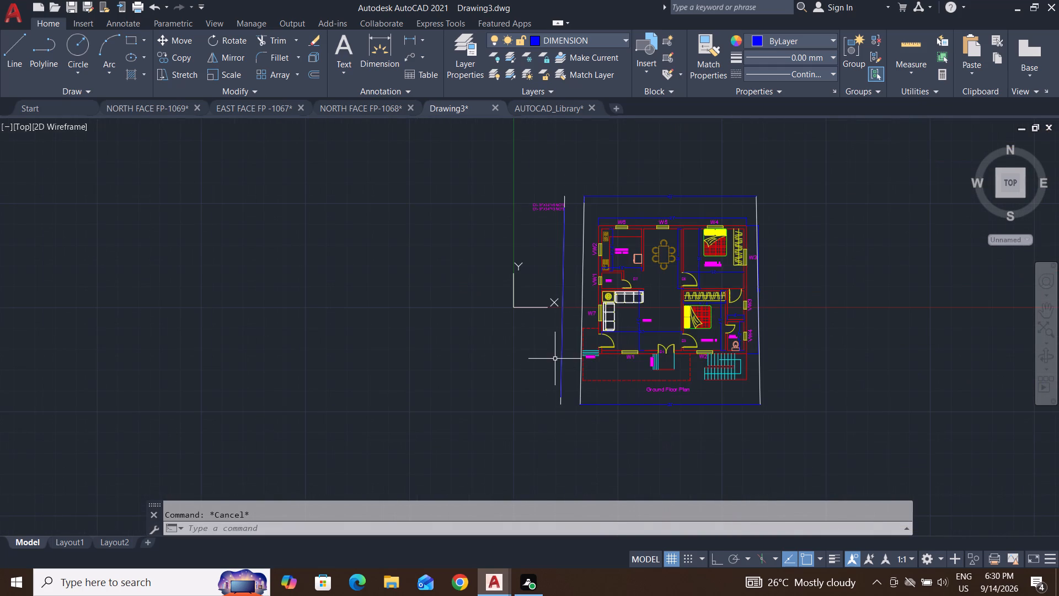
scroll(557, 355, "up", 1)
left_click(563, 352)
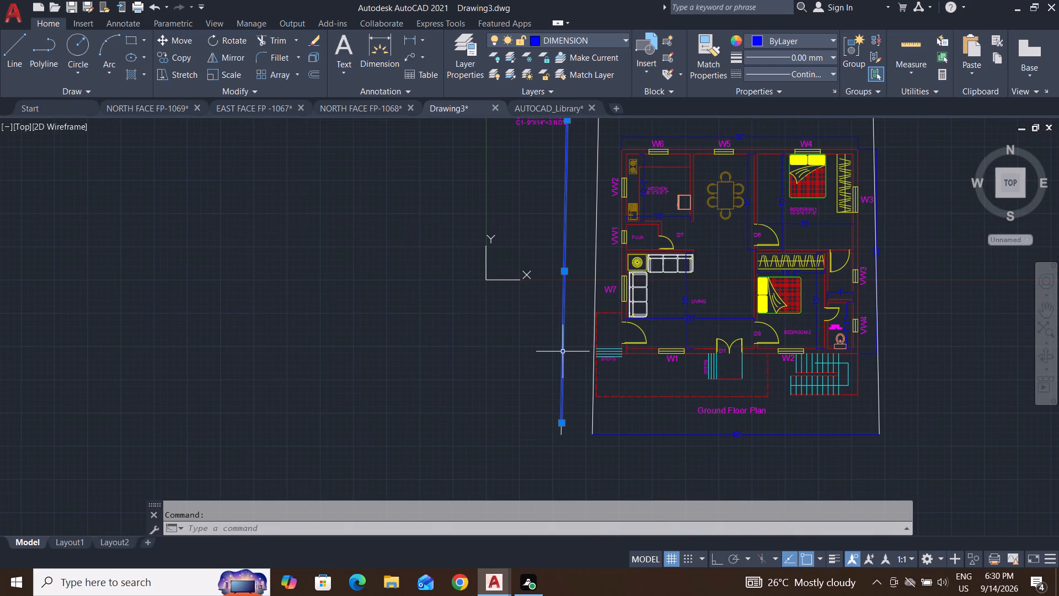
key("Delete")
key("Escape")
key("Escape")
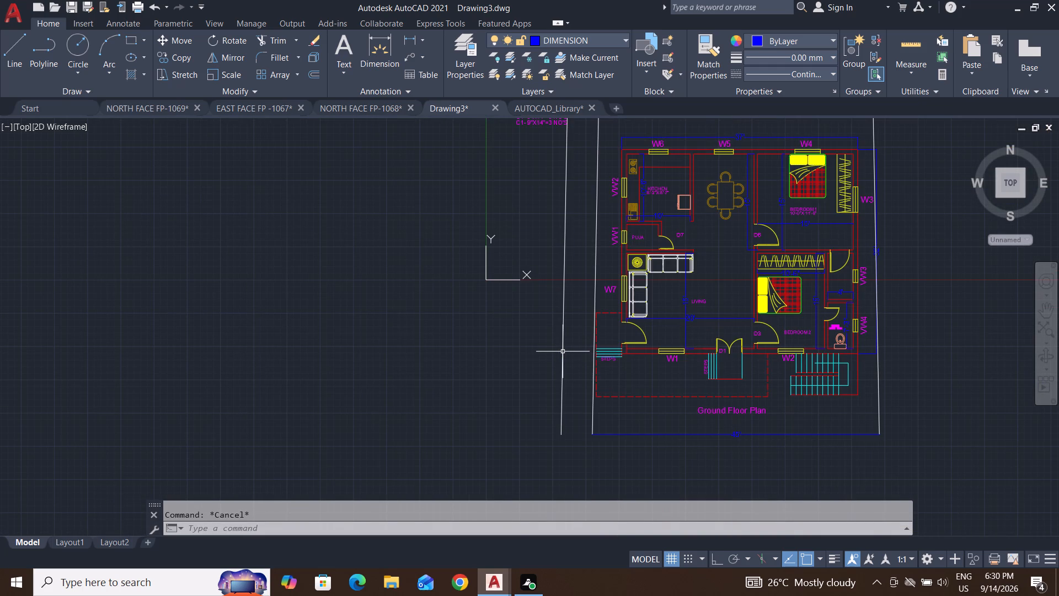
key("Escape")
key("Escape")
Draw a line from the north end of the west plot boundary westward to the copied line, just above the column notes.
middle_click_drag(522, 385, 500, 427)
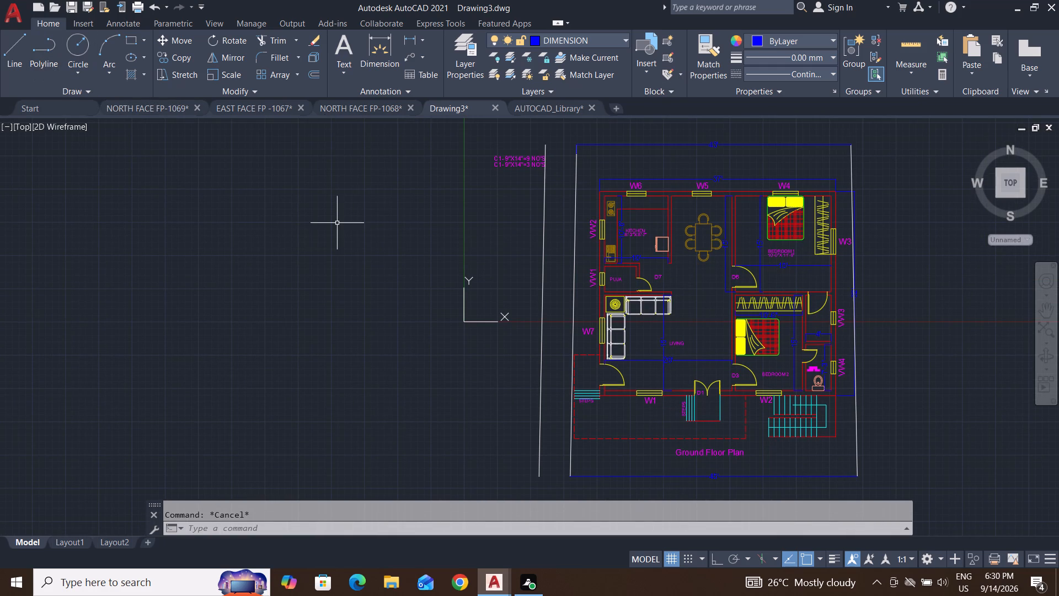
left_click(8, 55)
scroll(585, 152, "up", 2)
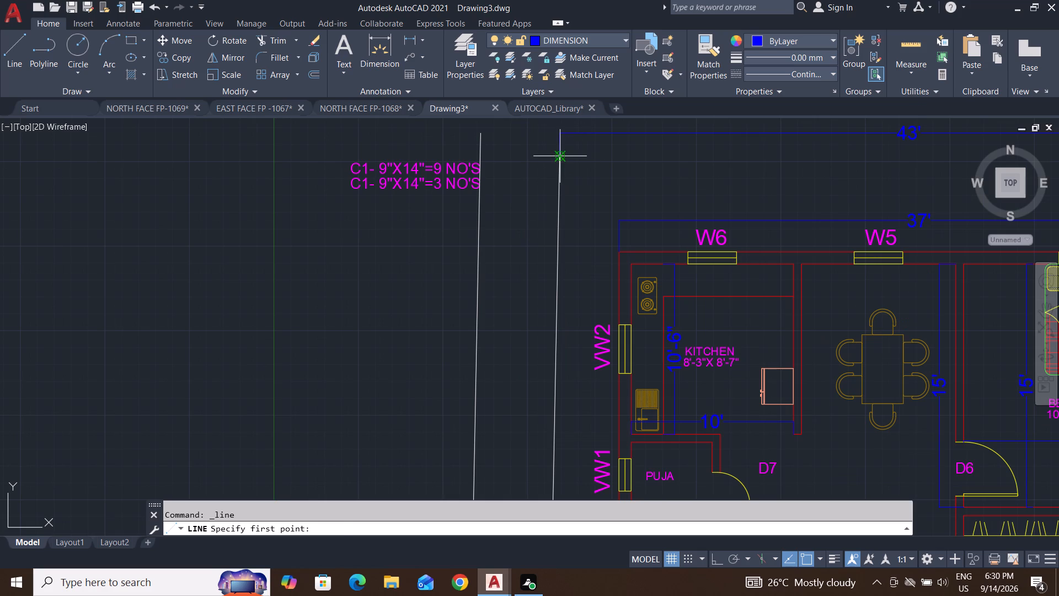
left_click(558, 158)
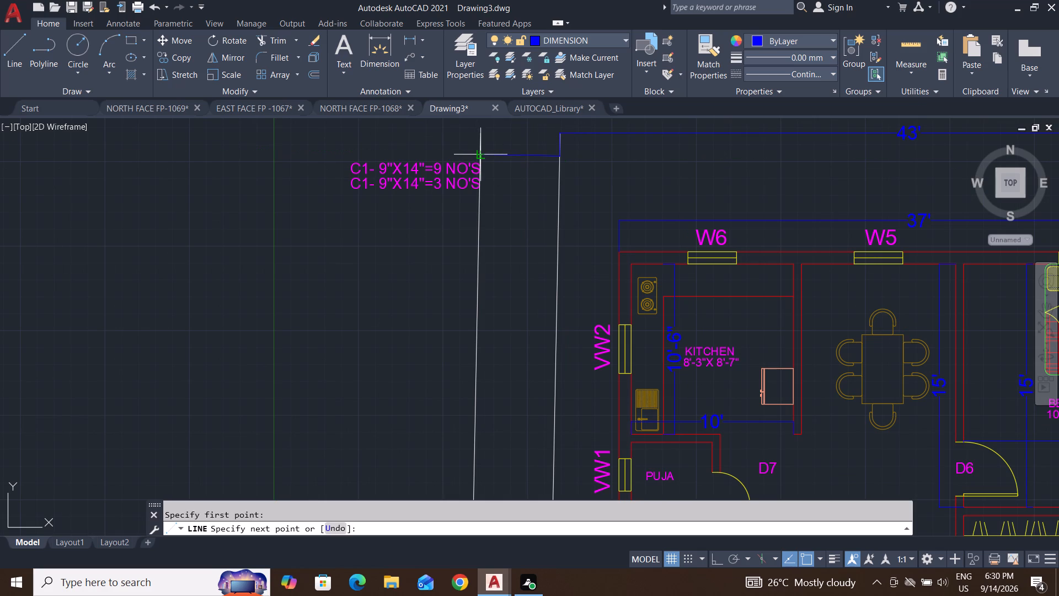
left_click(482, 152)
Continue the line 47'5.5" southward along the copied west line.
scroll(482, 152, "down", 3)
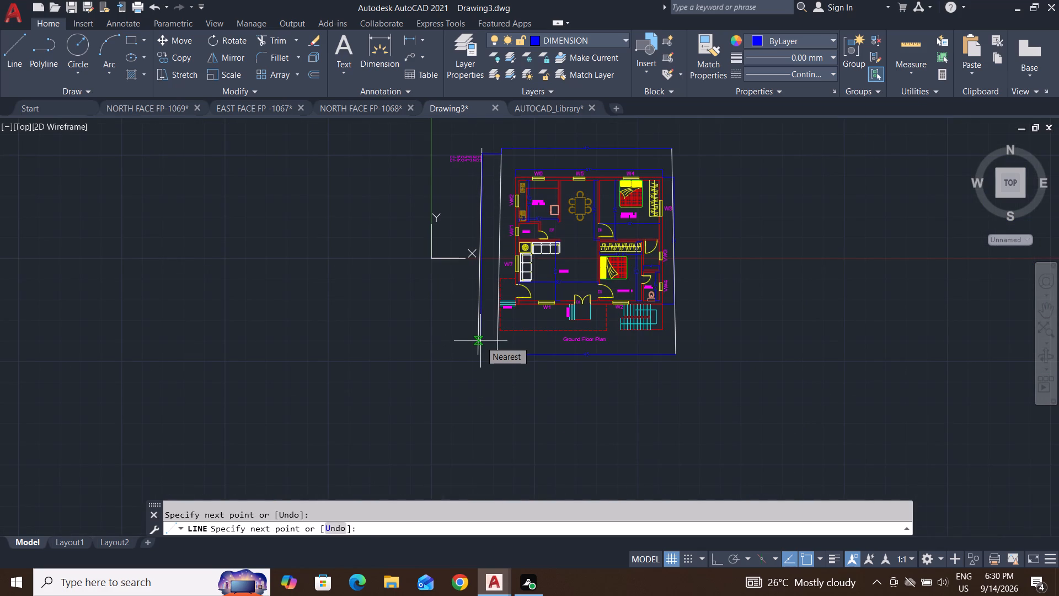
type("47")
key("apostrophe")
type("5.5\"")
key("Return")
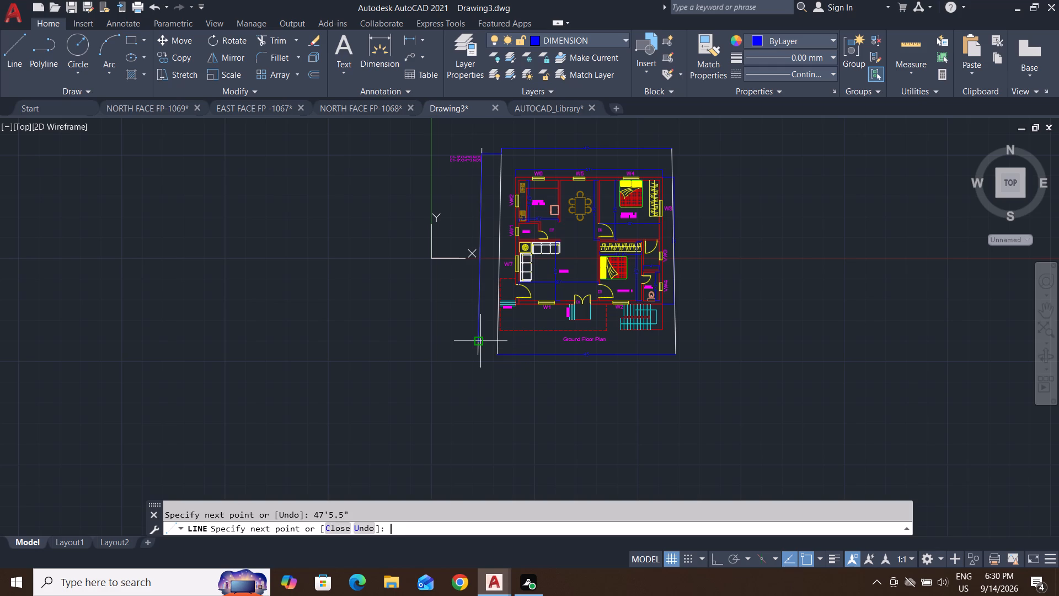
Add a short segment eastward from the south end of the 47'5.5" line and finish the line.
scroll(480, 356, "up", 3)
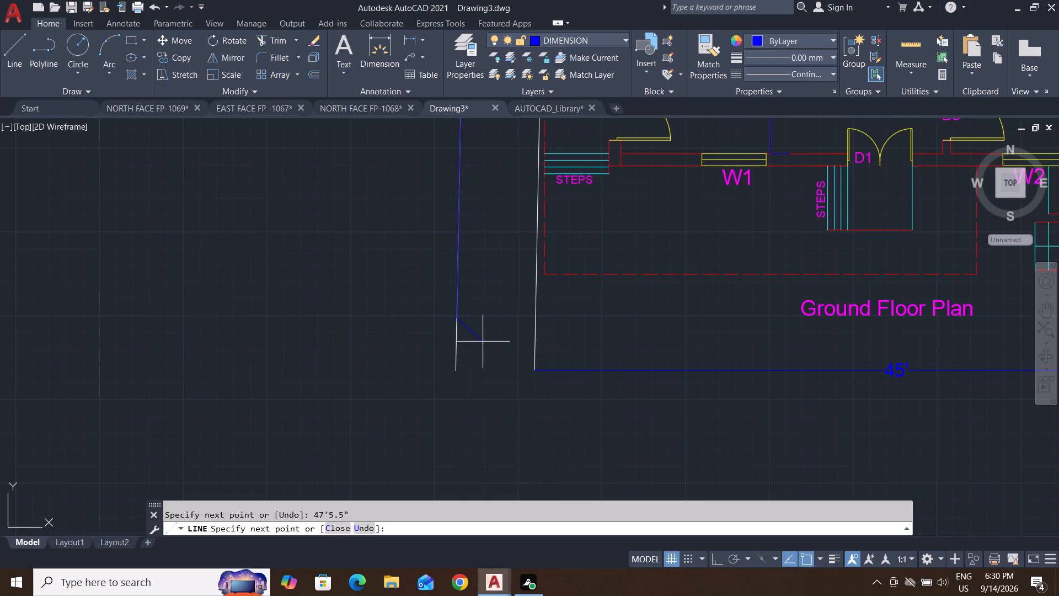
left_click(517, 322)
key("Return")
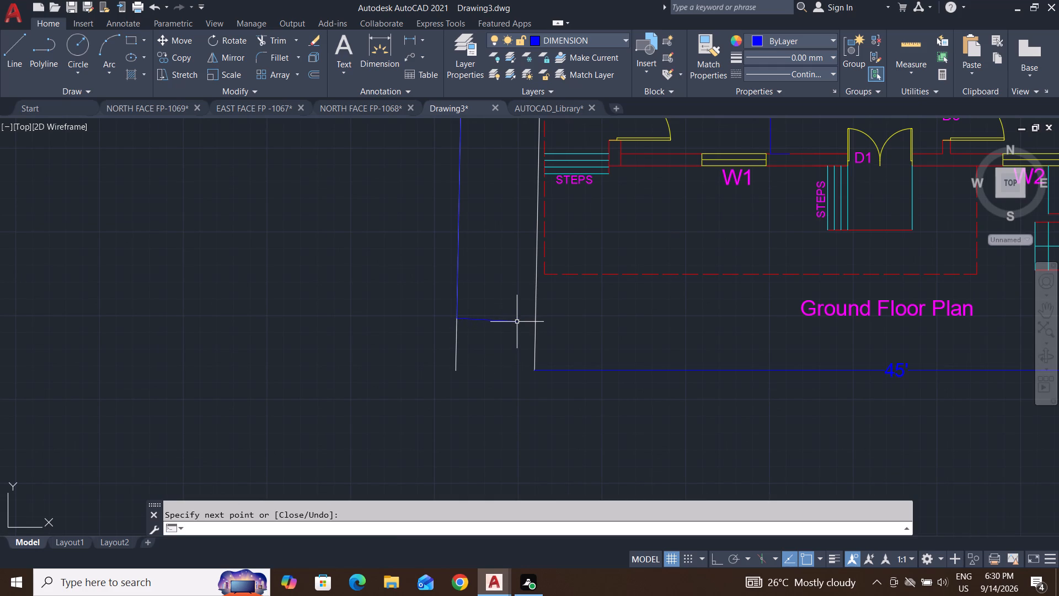
key("Escape")
key("Escape")
key("Escape")
Add a vertical linear dimension between the north and south ends of the 47'5.5" line, placed just west of it.
scroll(538, 418, "down", 1)
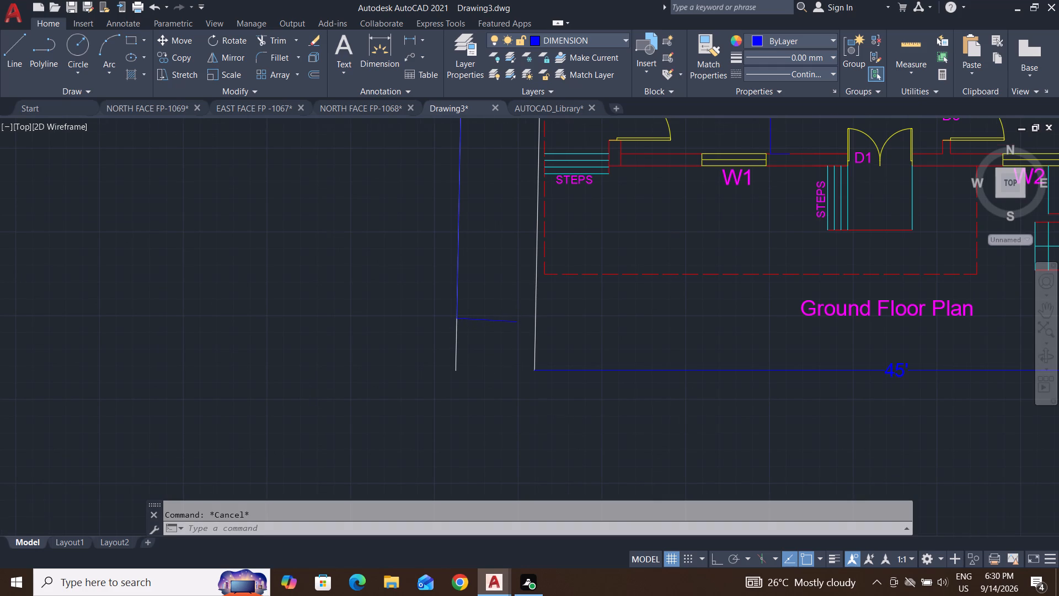
scroll(538, 418, "down", 3)
middle_click_drag(523, 331, 559, 205)
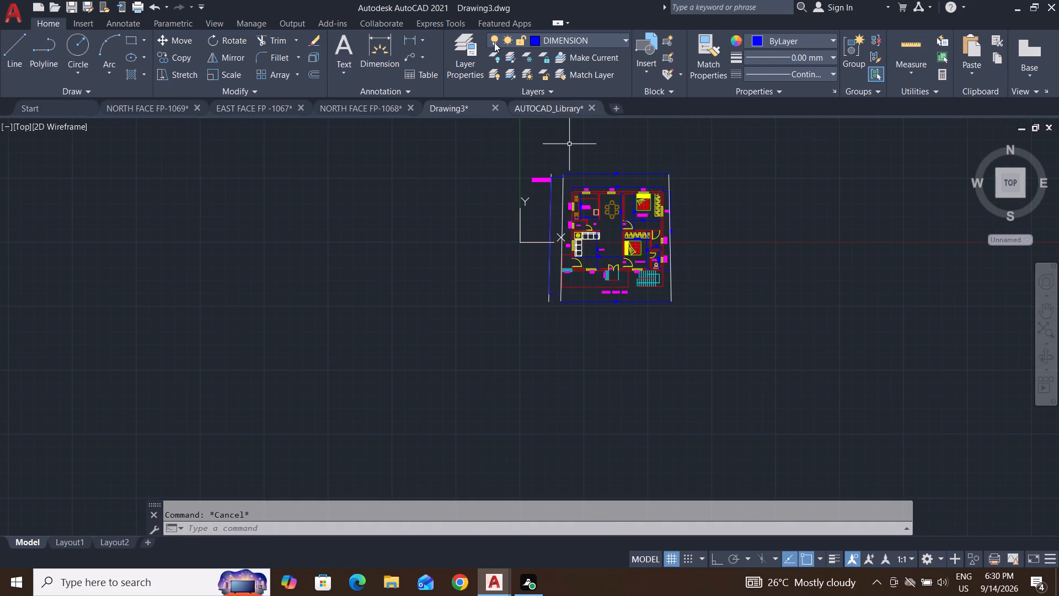
left_click(409, 41)
scroll(571, 162, "up", 3)
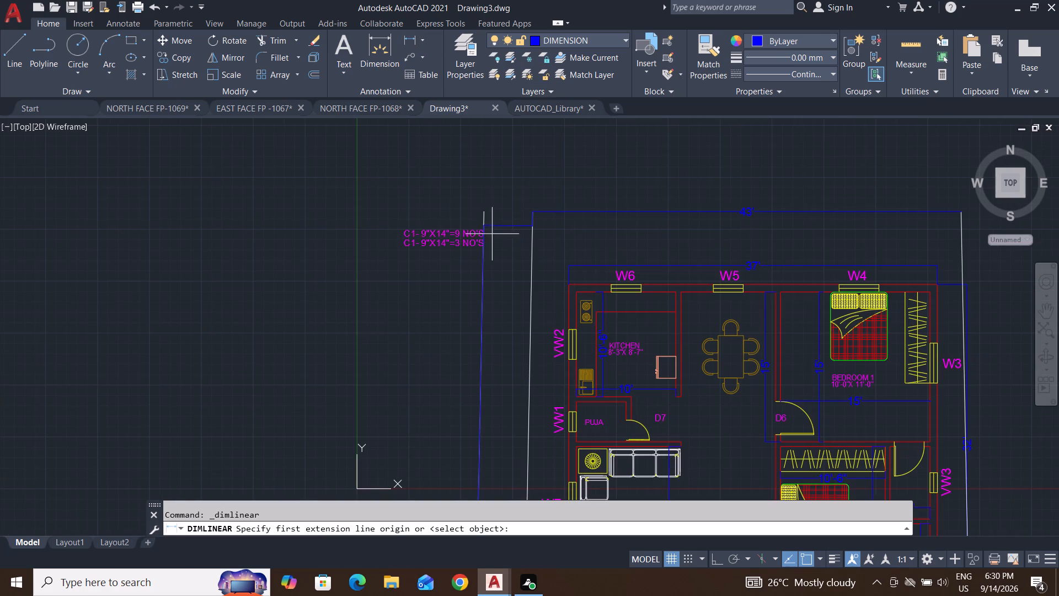
scroll(485, 224, "up", 5)
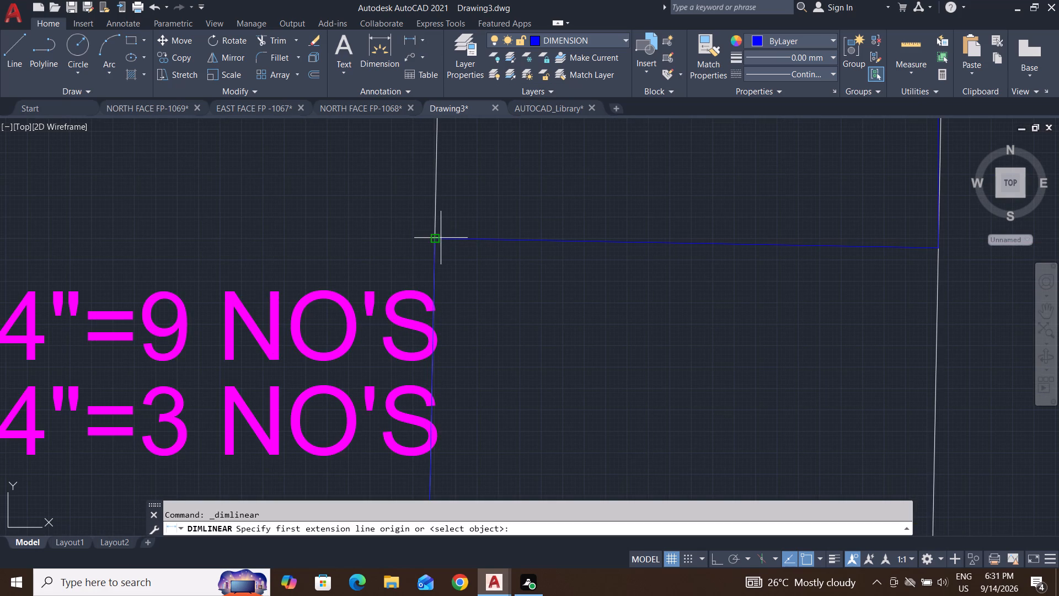
left_click(437, 237)
scroll(437, 237, "down", 9)
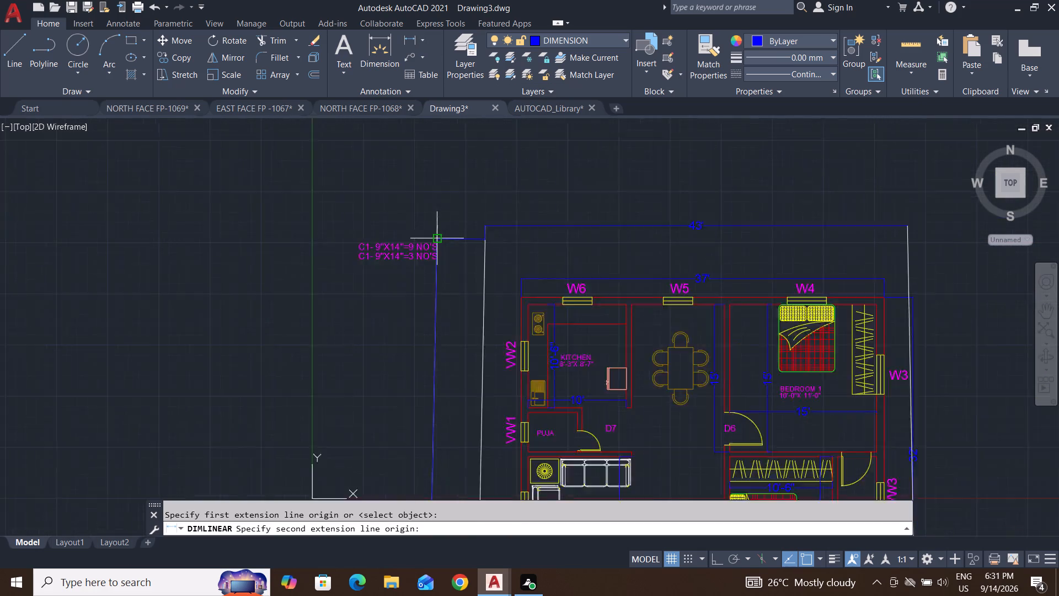
middle_click_drag(456, 399, 484, 192)
scroll(445, 386, "up", 3)
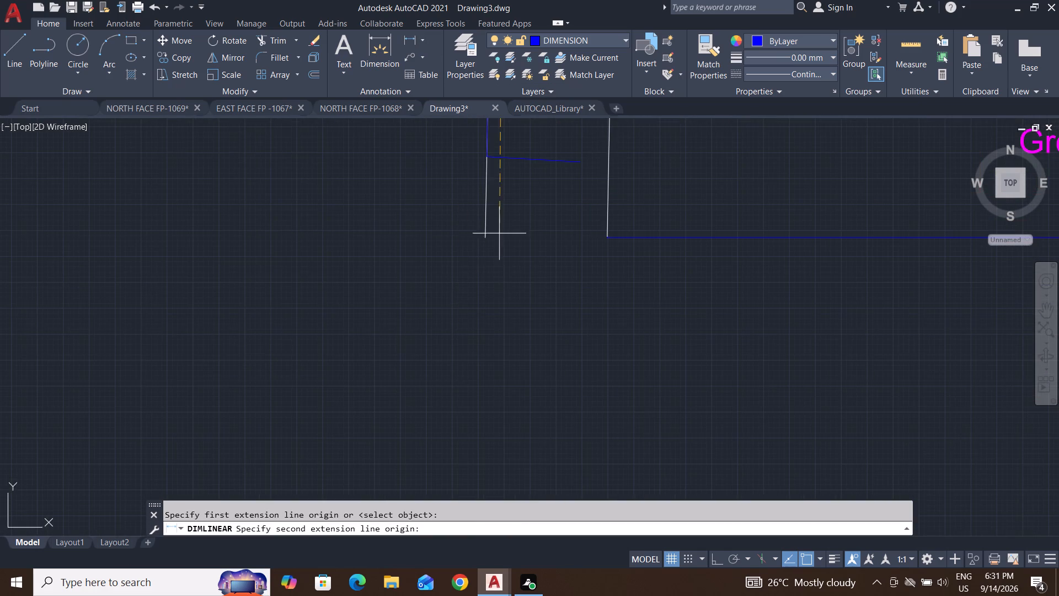
middle_click_drag(500, 219, 528, 353)
left_click(516, 289)
scroll(516, 289, "down", 3)
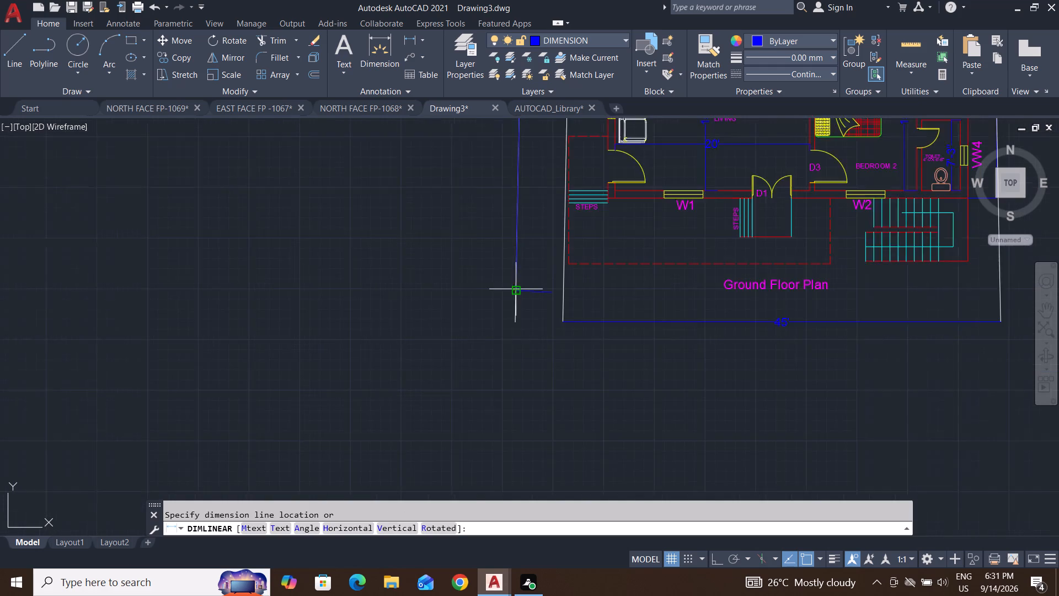
middle_click_drag(507, 258, 501, 371)
scroll(496, 278, "up", 3)
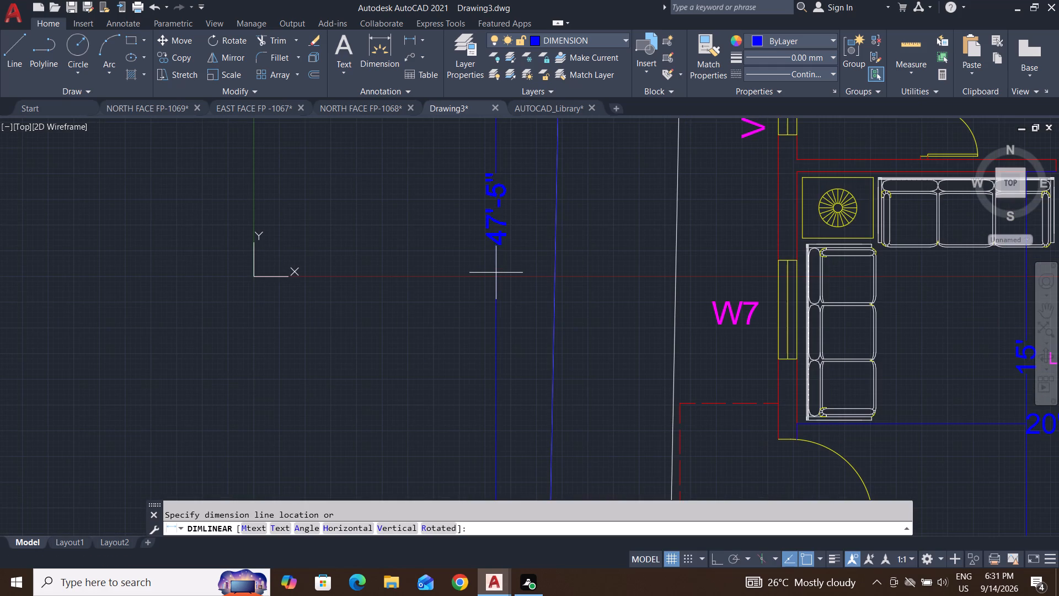
left_click(496, 273)
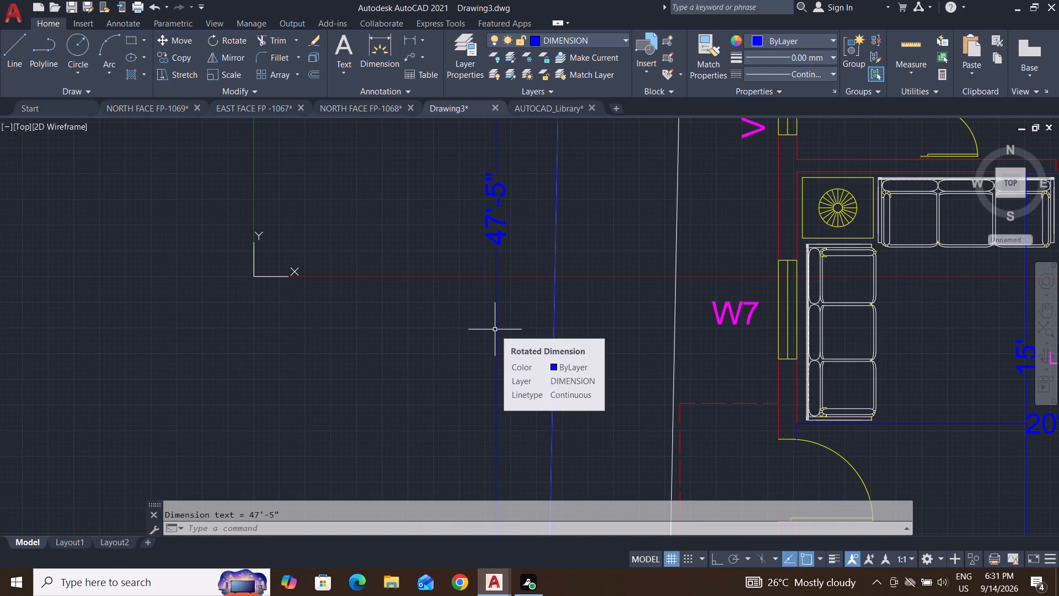
Set the drawing units' length precision to 0'-0.0".
type("UN")
key("Return")
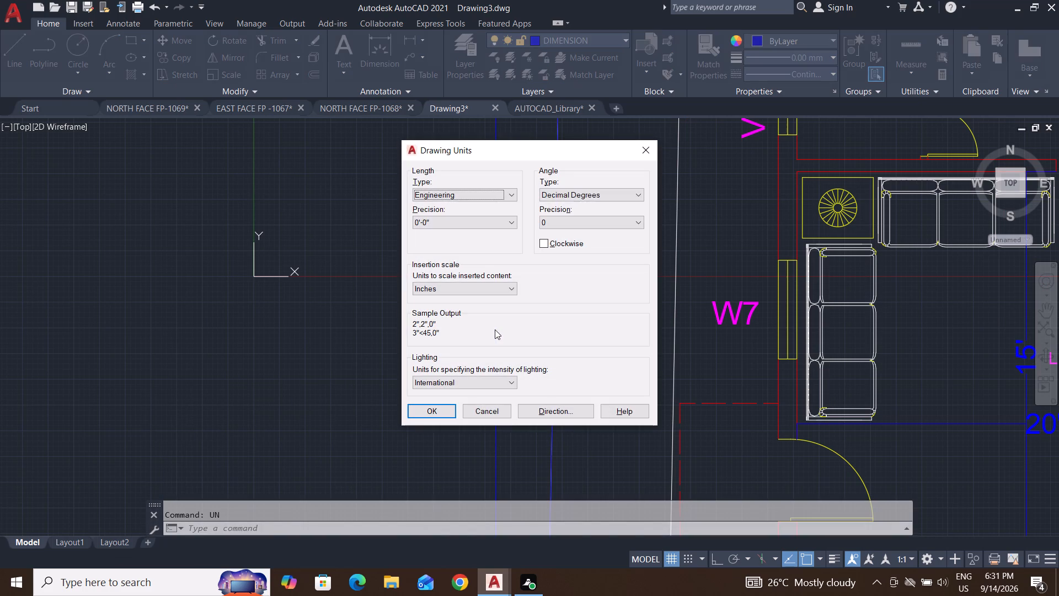
left_click(508, 222)
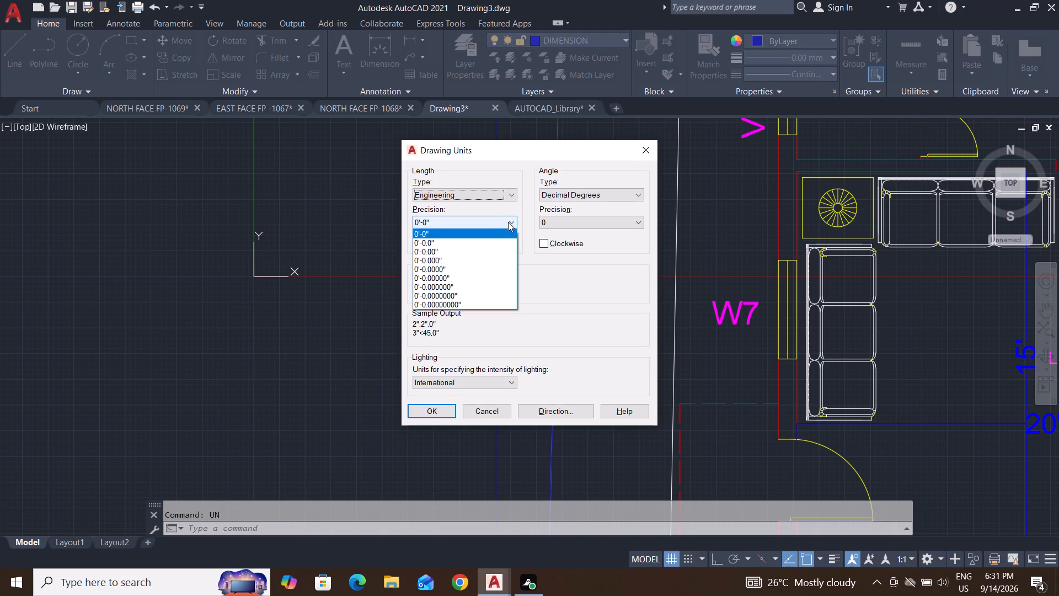
left_click(484, 242)
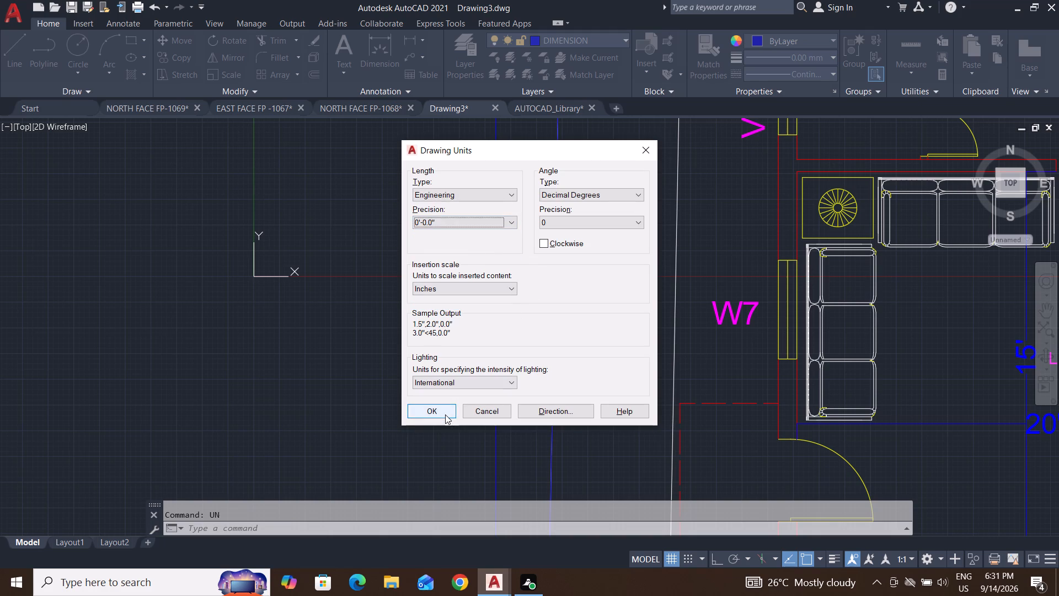
left_click(445, 414)
Set the Standard dimension style's primary unit precision to 0'-0.0" and make that style current.
key("d")
key("Return")
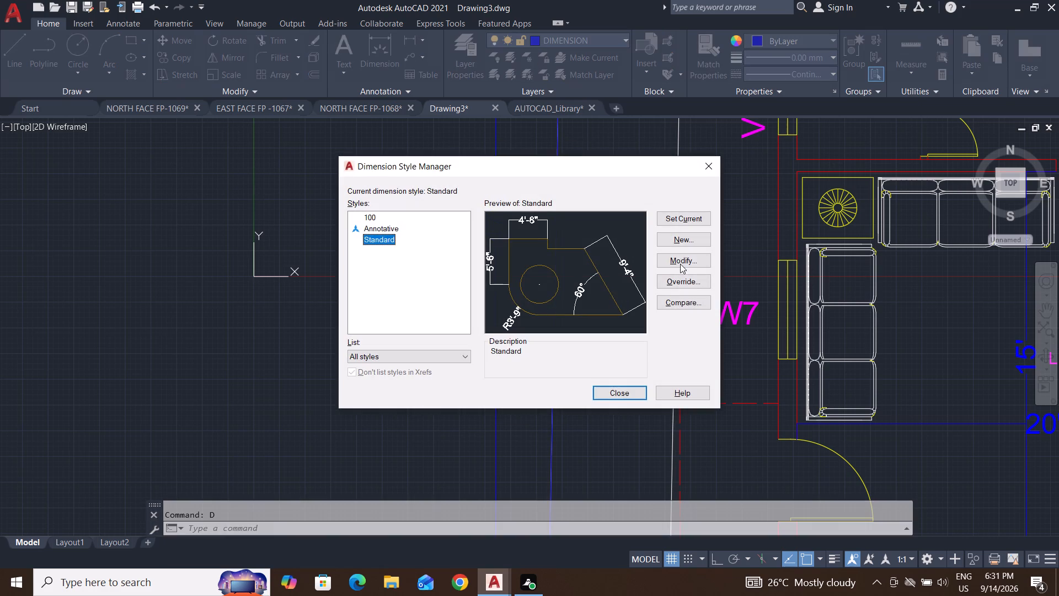
left_click(684, 259)
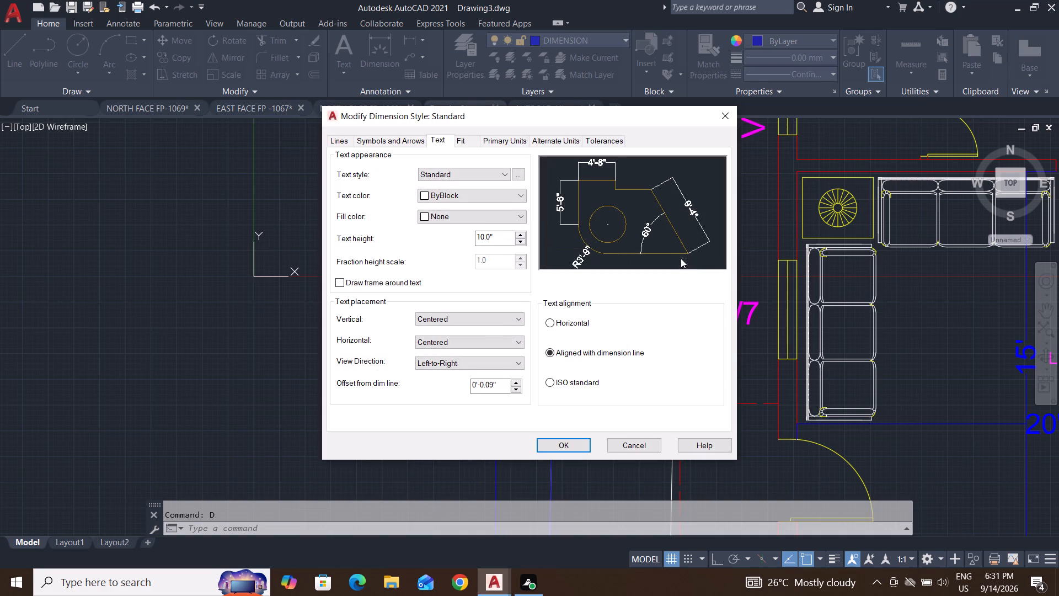
left_click(511, 146)
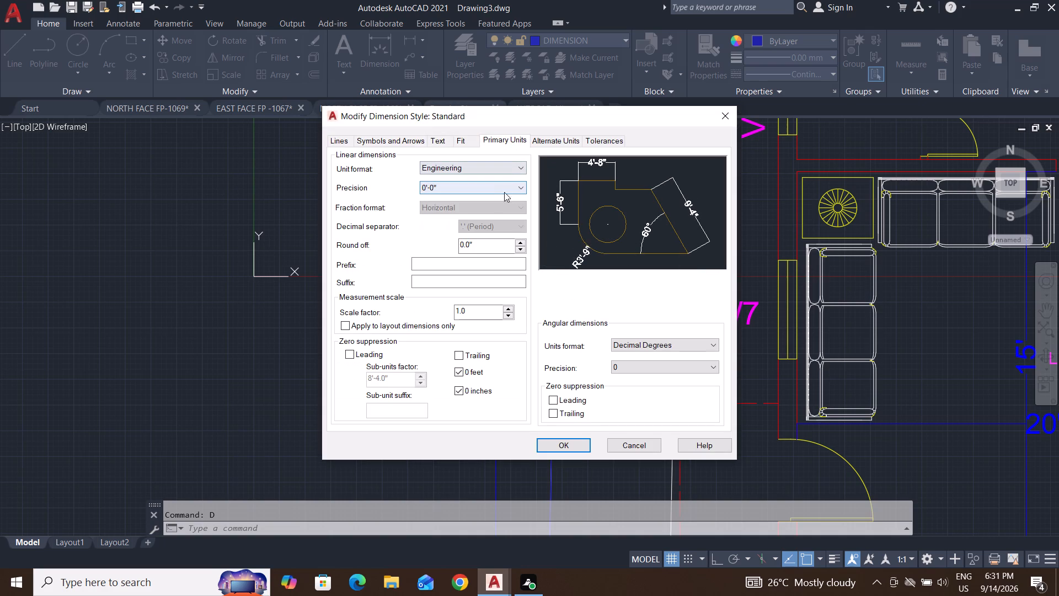
left_click(516, 192)
left_click(519, 208)
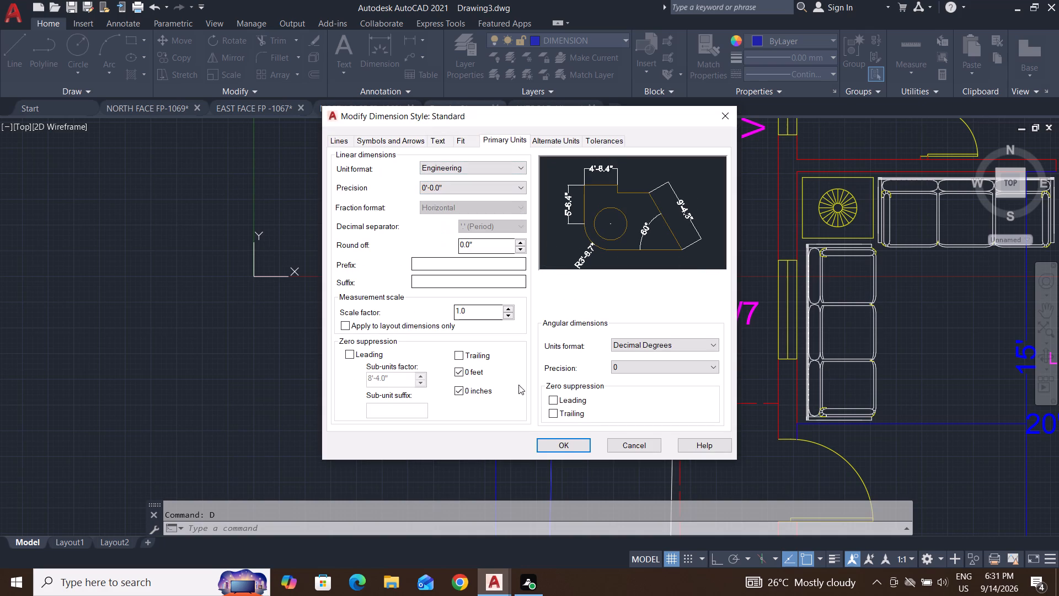
left_click(573, 442)
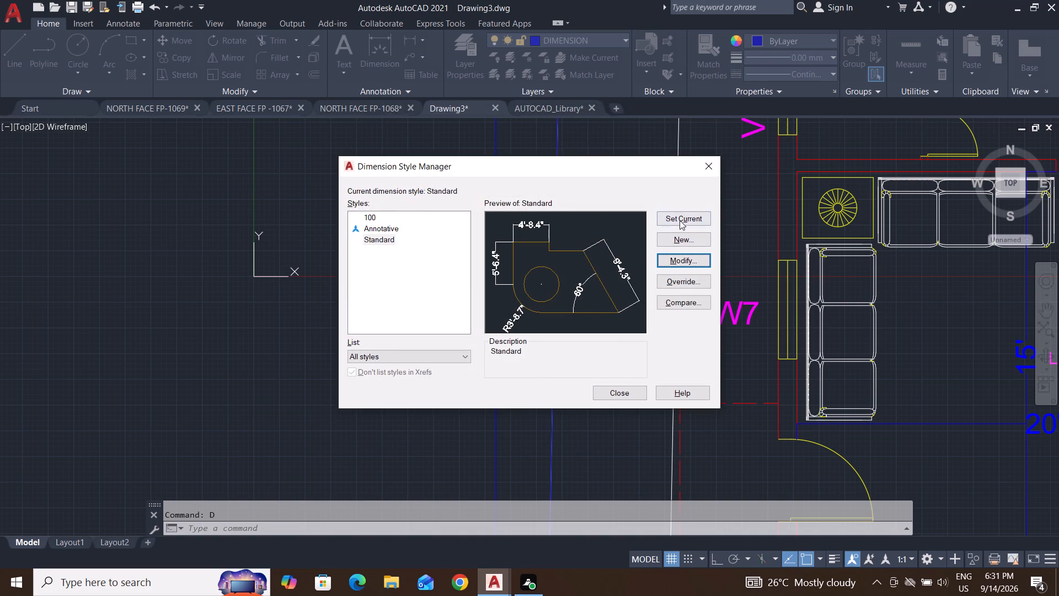
left_click(680, 219)
left_click(636, 396)
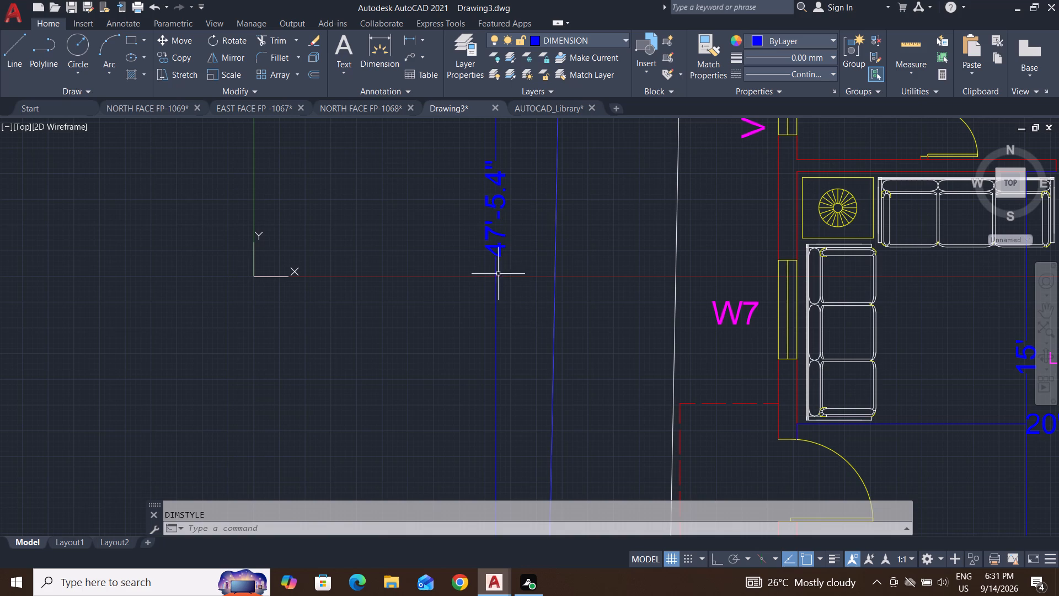
Erase the vertical dimension west of the plot and the blue 47'5.5" line lying on the copied west line.
left_click(500, 198)
key("Delete")
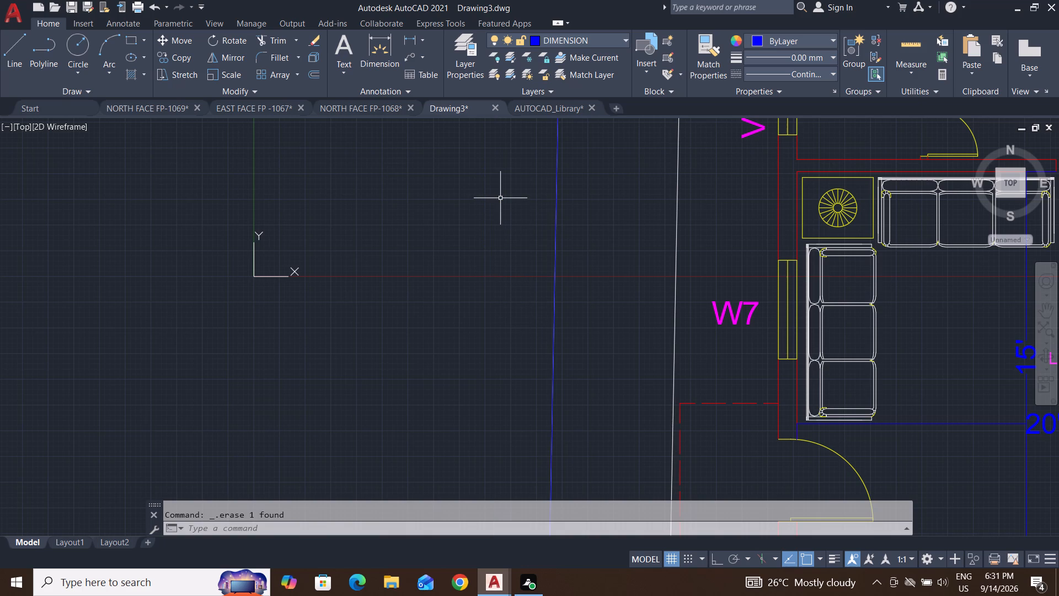
left_click(557, 254)
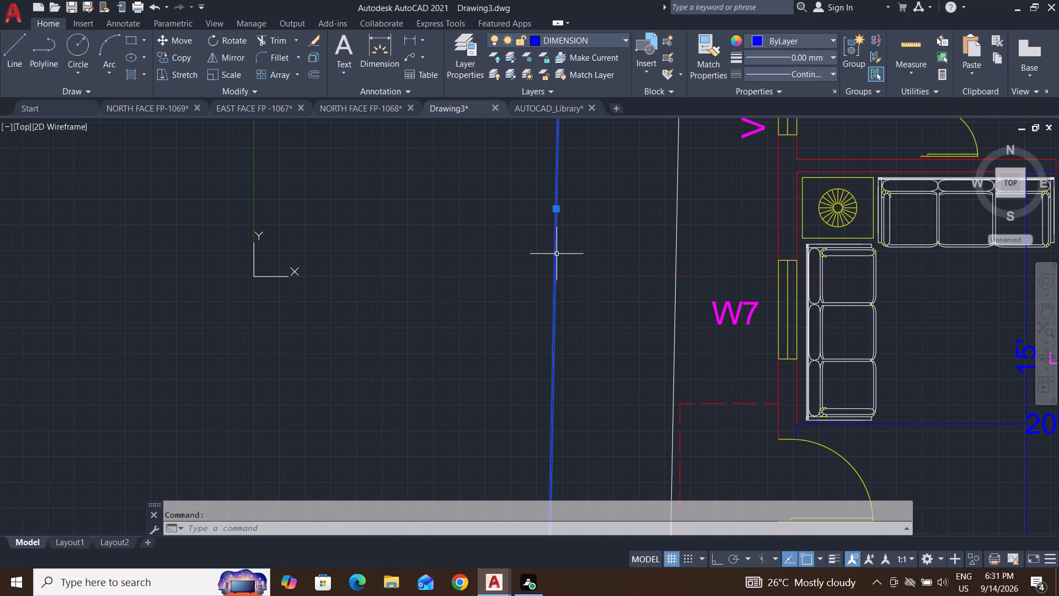
key("Delete")
key("Escape")
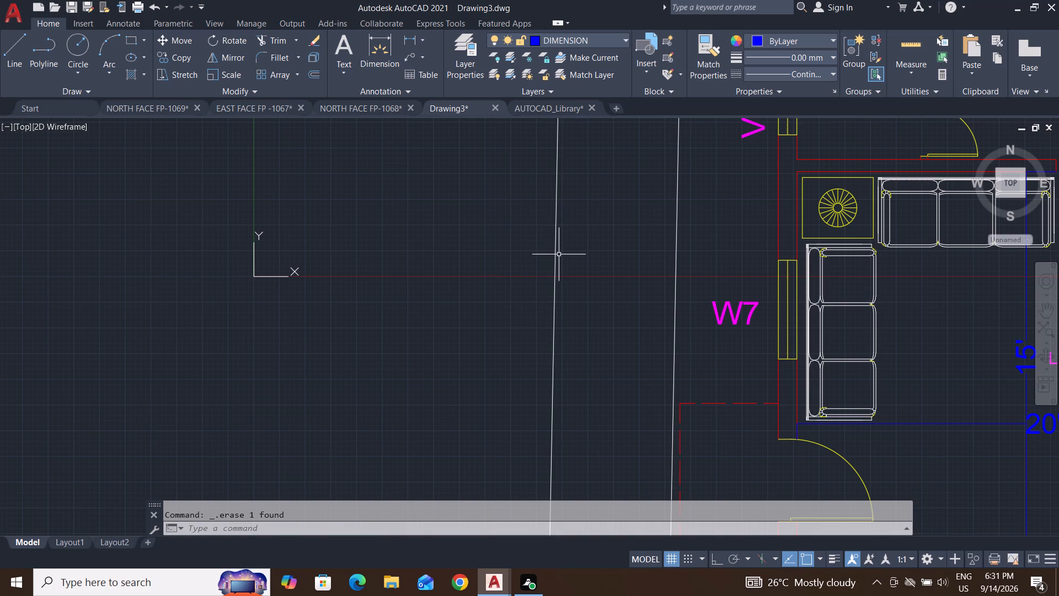
key("Escape")
key("Escape")
Draw a new 47'5.5" line southward along the copied west line, starting at the short north connector above the column notes.
scroll(559, 254, "down", 4)
middle_click_drag(577, 316, 563, 413)
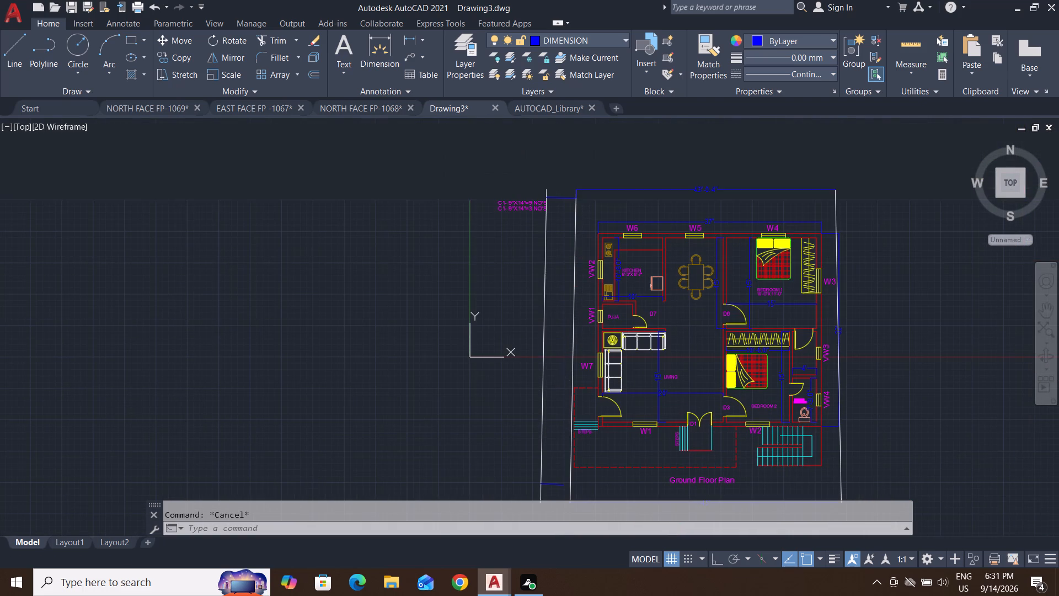
left_click(21, 48)
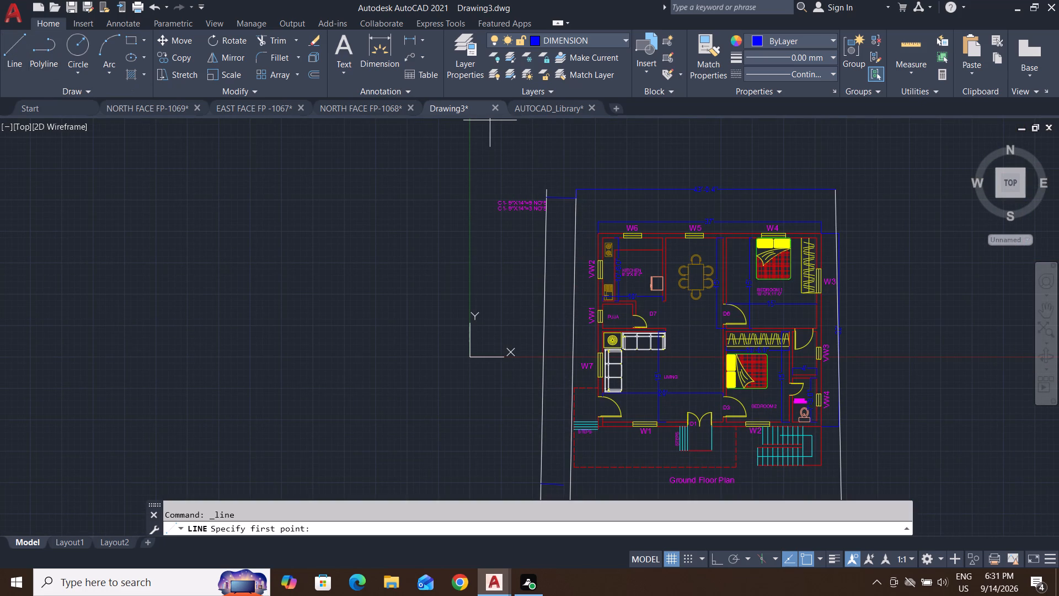
scroll(562, 164, "up", 3)
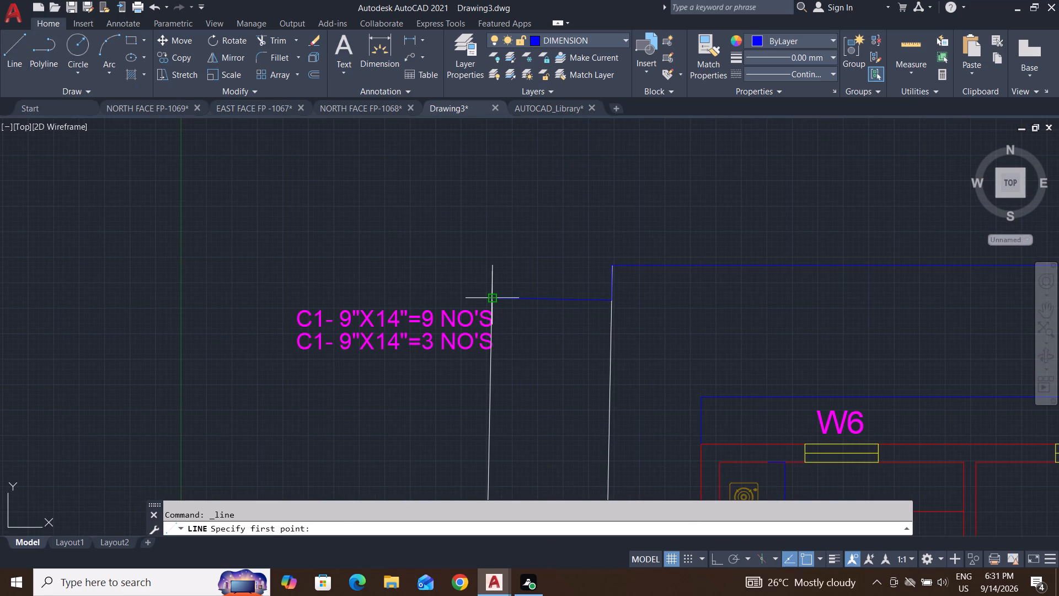
left_click(493, 297)
scroll(493, 297, "down", 3)
middle_click_drag(493, 297, 505, 113)
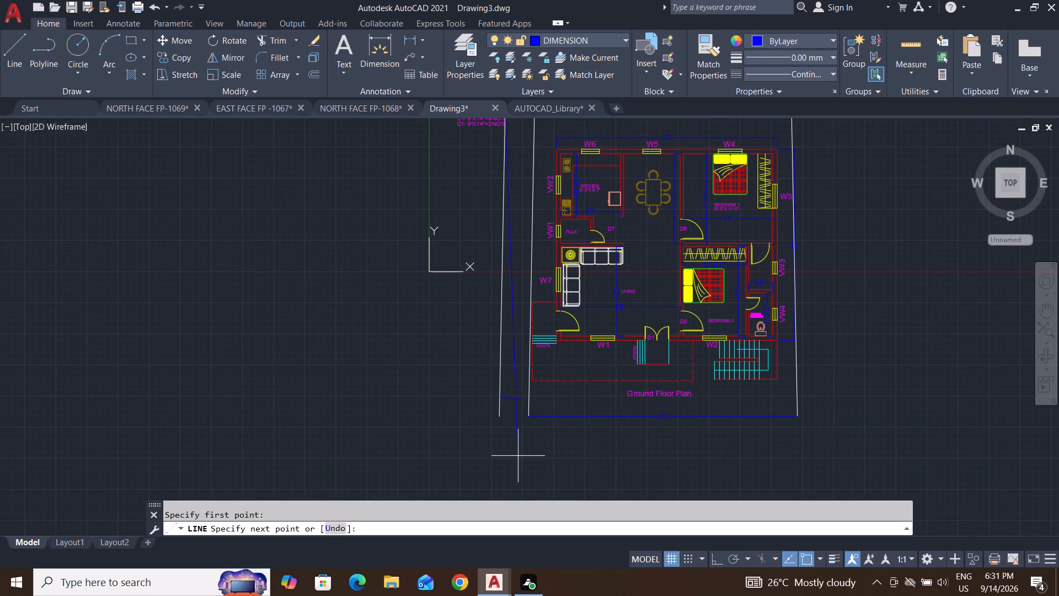
scroll(506, 374, "up", 2)
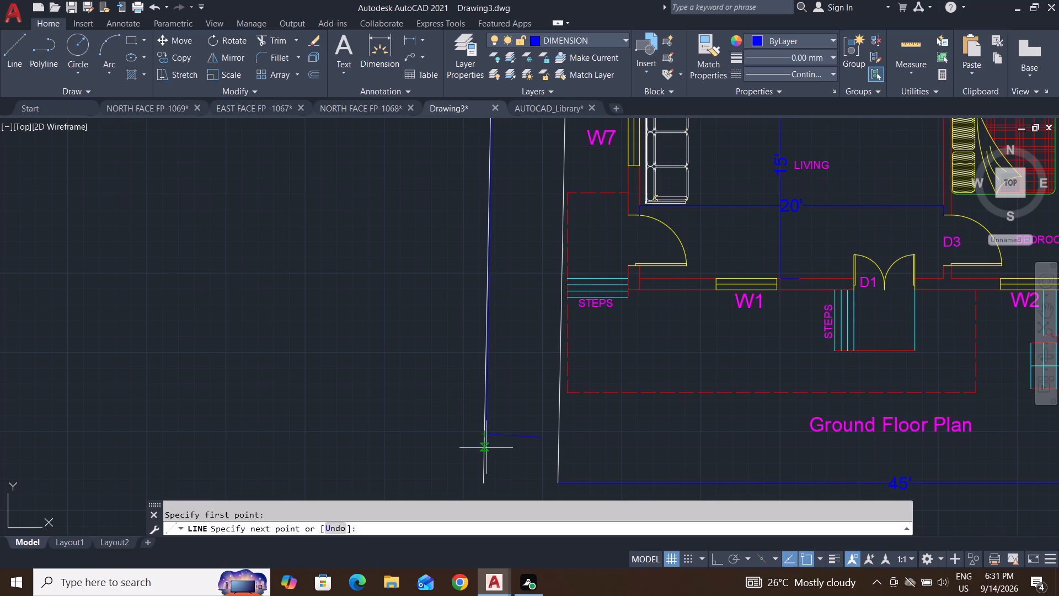
type("47'")
key("5")
type(".5\"")
key("Return")
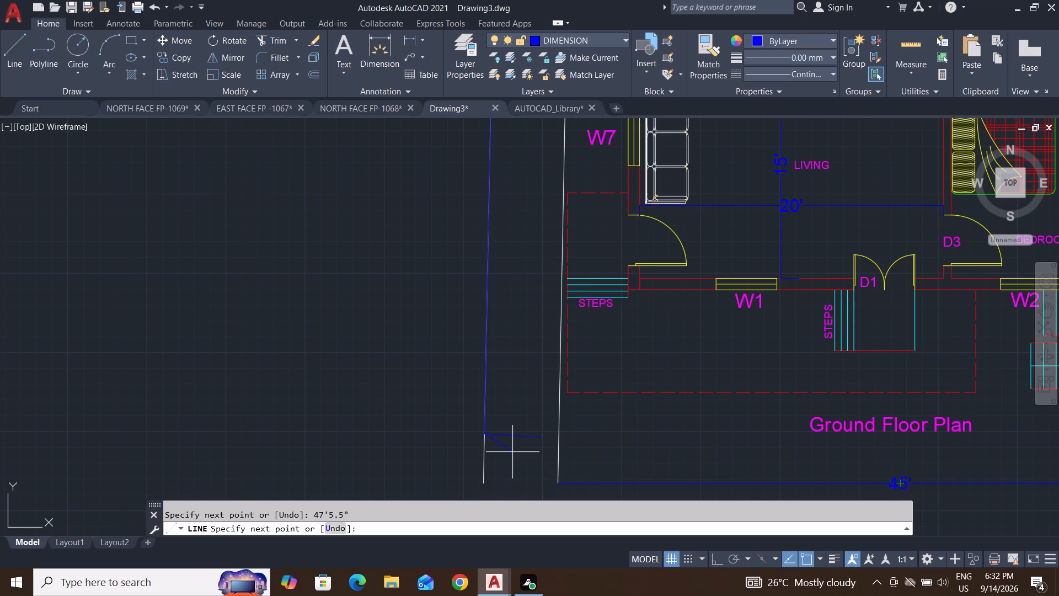
key("Escape")
key("Escape")
Erase the short connector segments at the south and north ends of the 47'5.5" line.
left_click(536, 412)
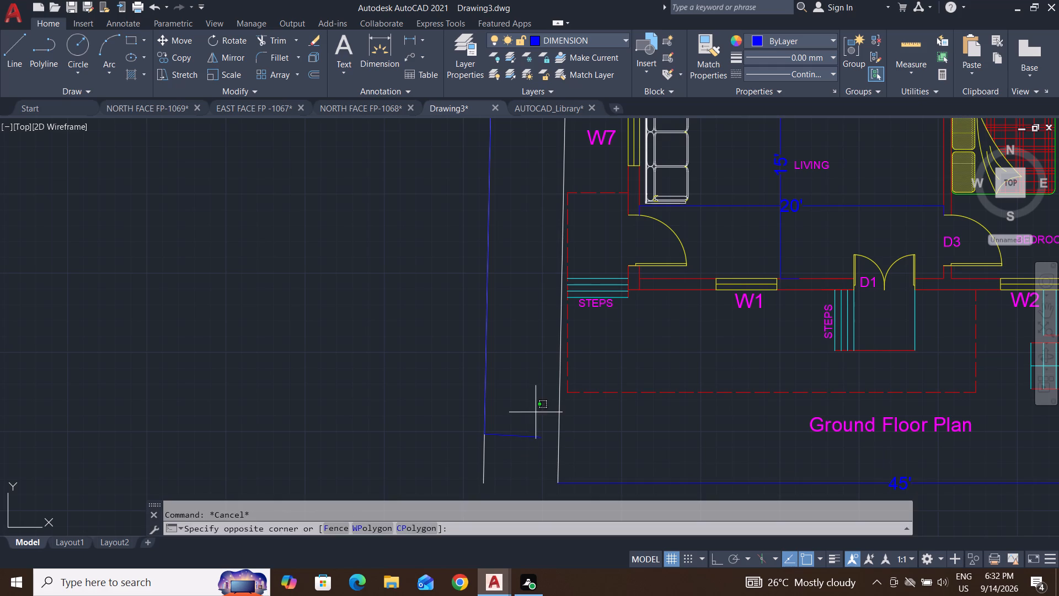
left_click(512, 461)
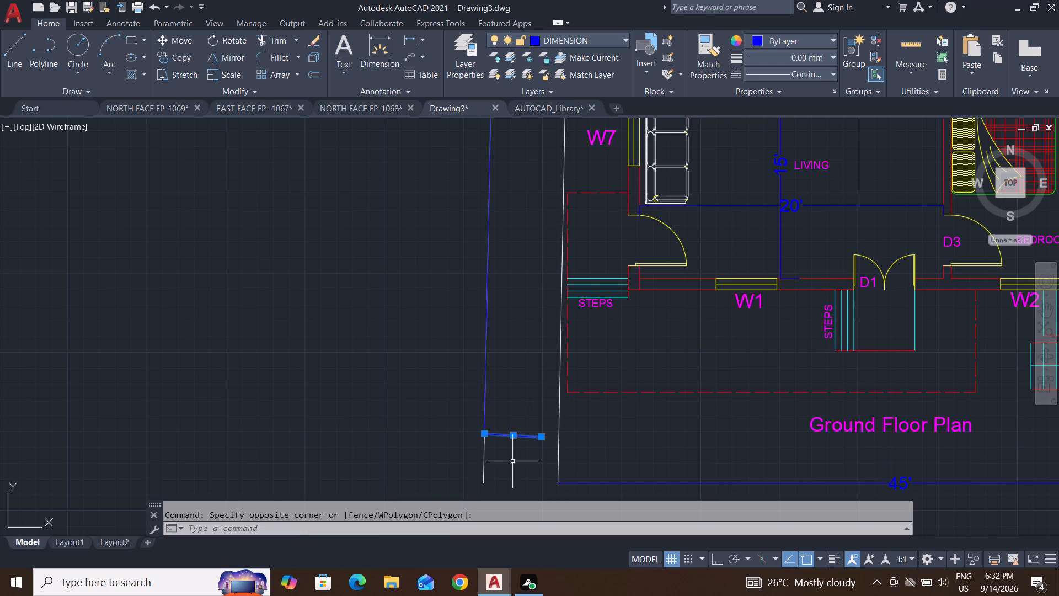
key("Delete")
scroll(512, 461, "down", 3)
scroll(513, 287, "up", 4)
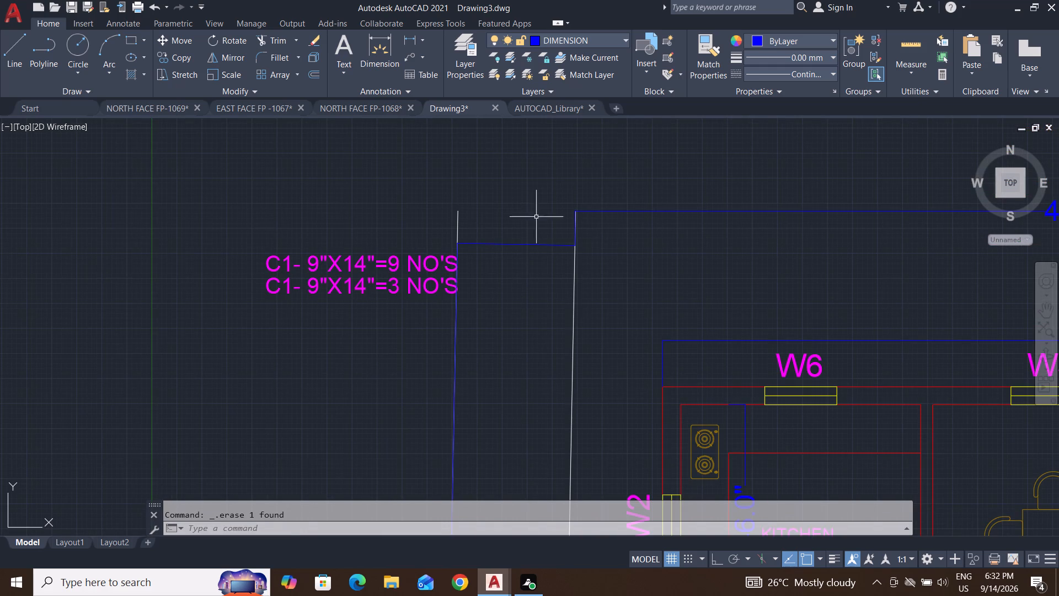
left_click(547, 191)
left_click(494, 278)
key("Delete")
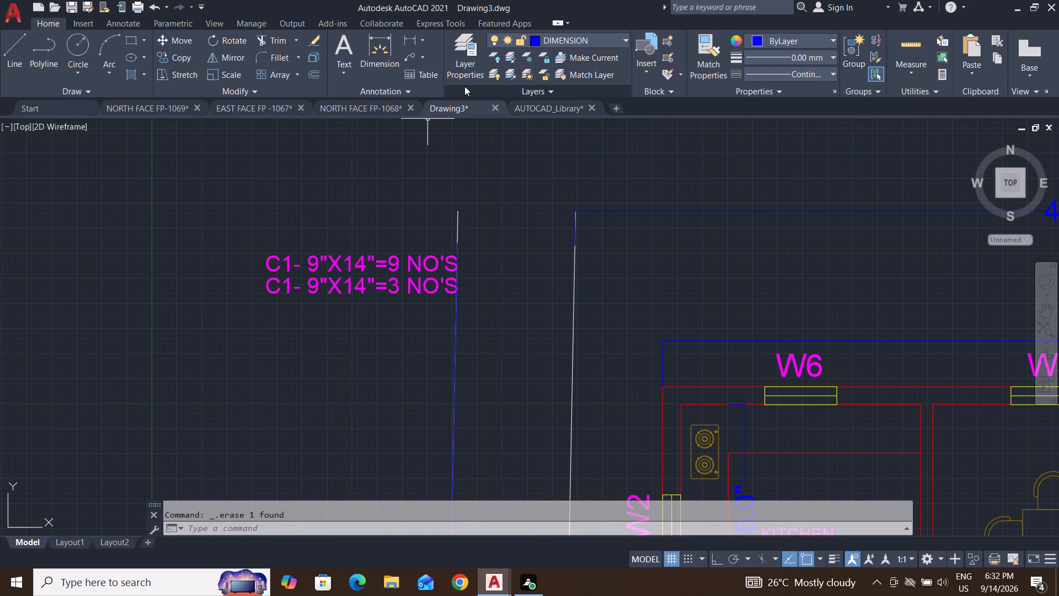
Add a vertical linear dimension between the north and south ends of the new west line, placed just west of it.
left_click(410, 37)
left_click(458, 244)
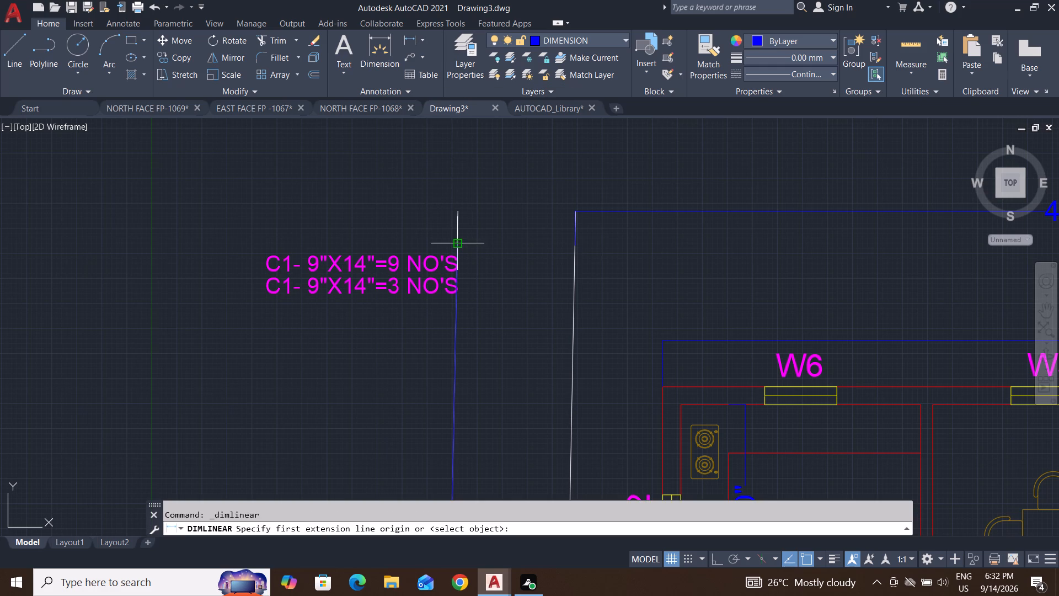
scroll(458, 244, "down", 4)
middle_click_drag(465, 385, 429, 144)
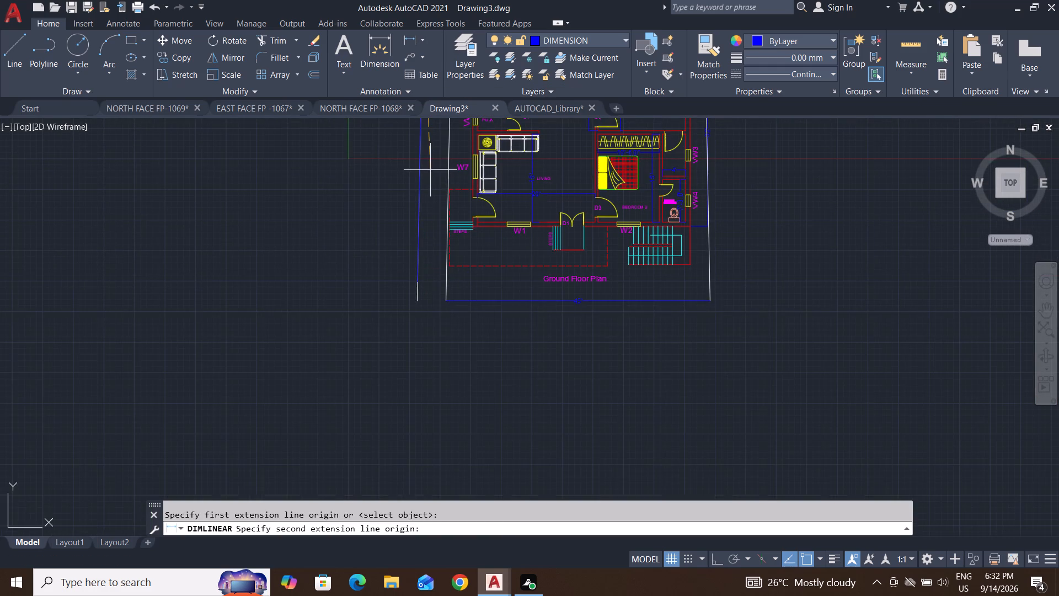
scroll(438, 288, "up", 3)
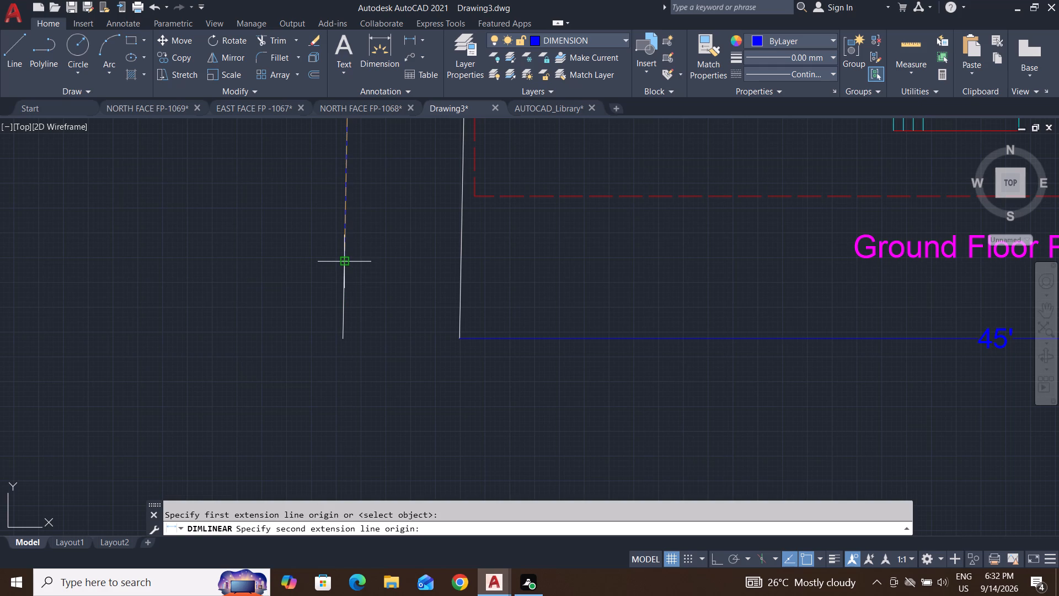
left_click(344, 263)
scroll(344, 263, "down", 3)
middle_click_drag(331, 241, 355, 344)
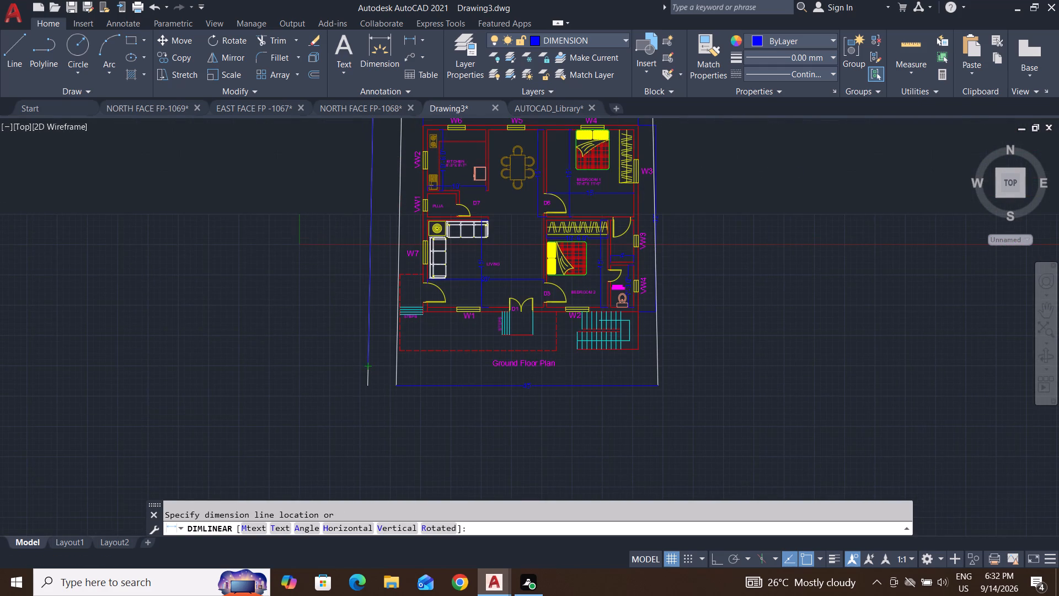
scroll(358, 234, "up", 3)
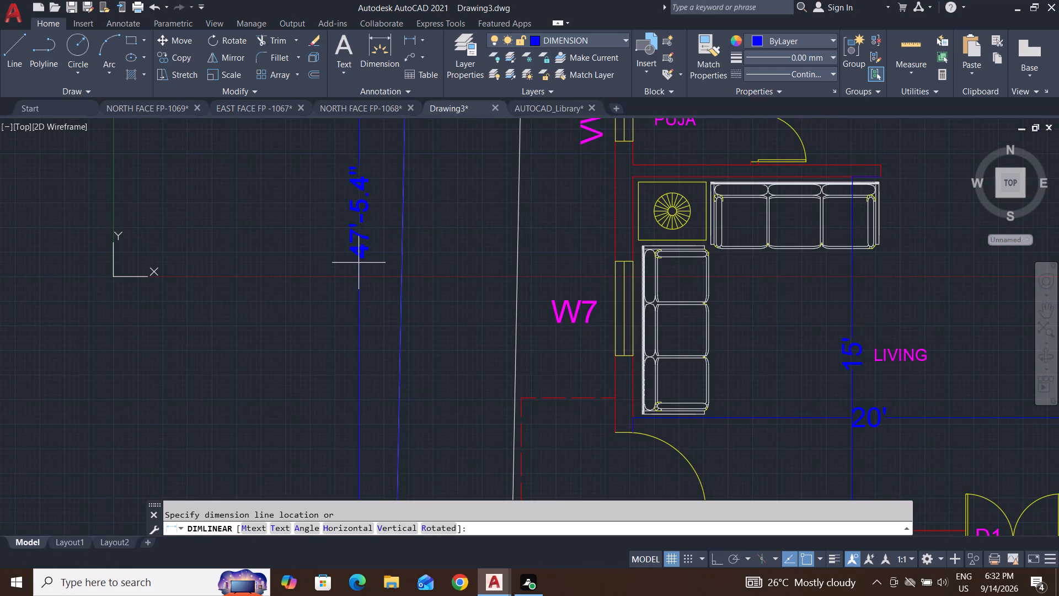
left_click(359, 263)
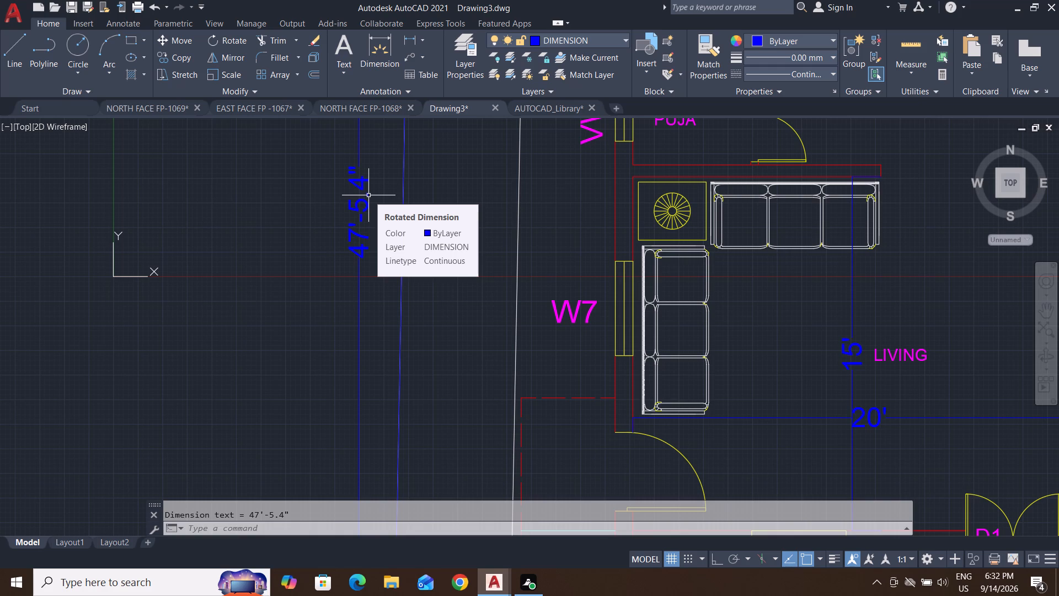
key("Escape")
key("Escape")
key("Escape")
Rotate the W7 window label 90° about its lower end with ortho on, so it reads vertically.
left_click(603, 288)
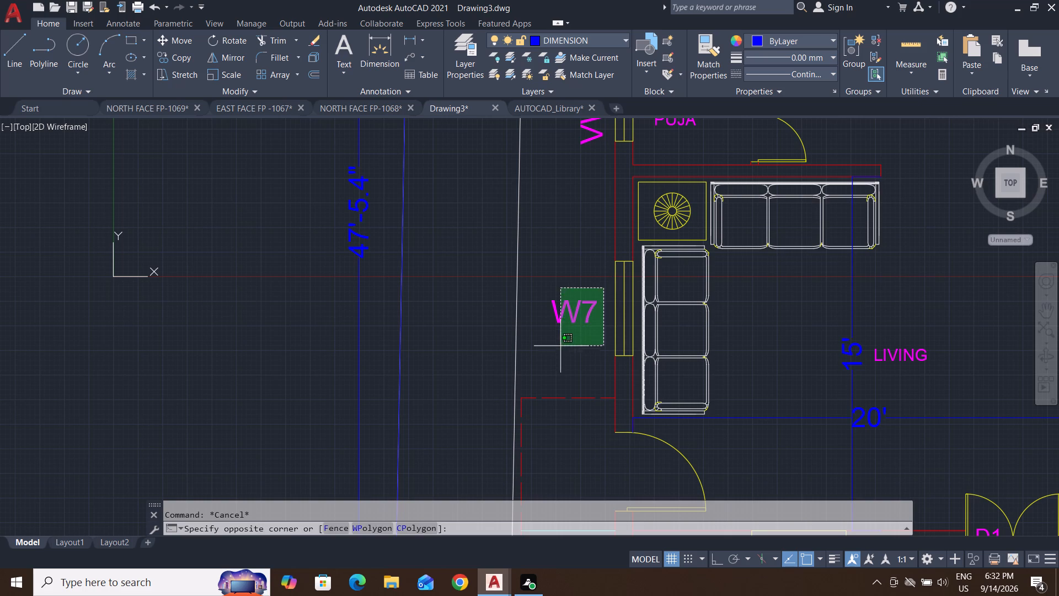
left_click(542, 354)
type("RO")
key("Return")
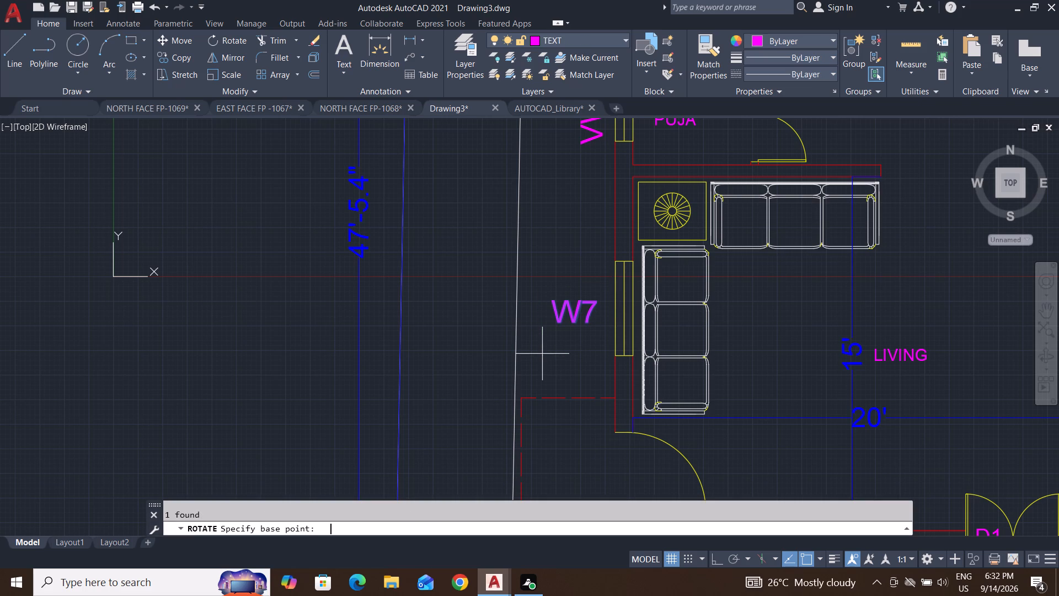
left_click(558, 321)
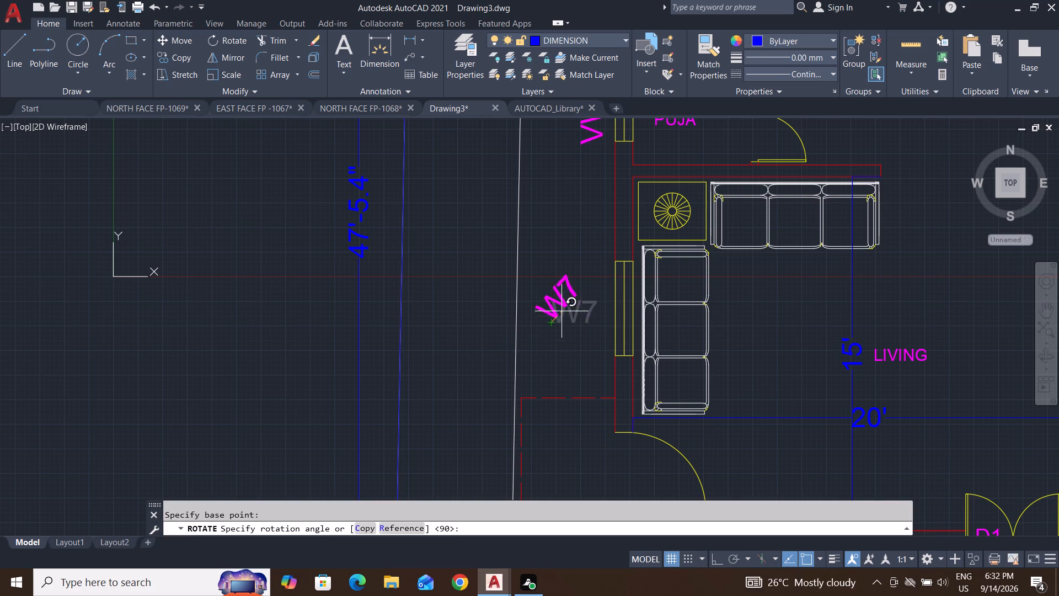
left_click(720, 556)
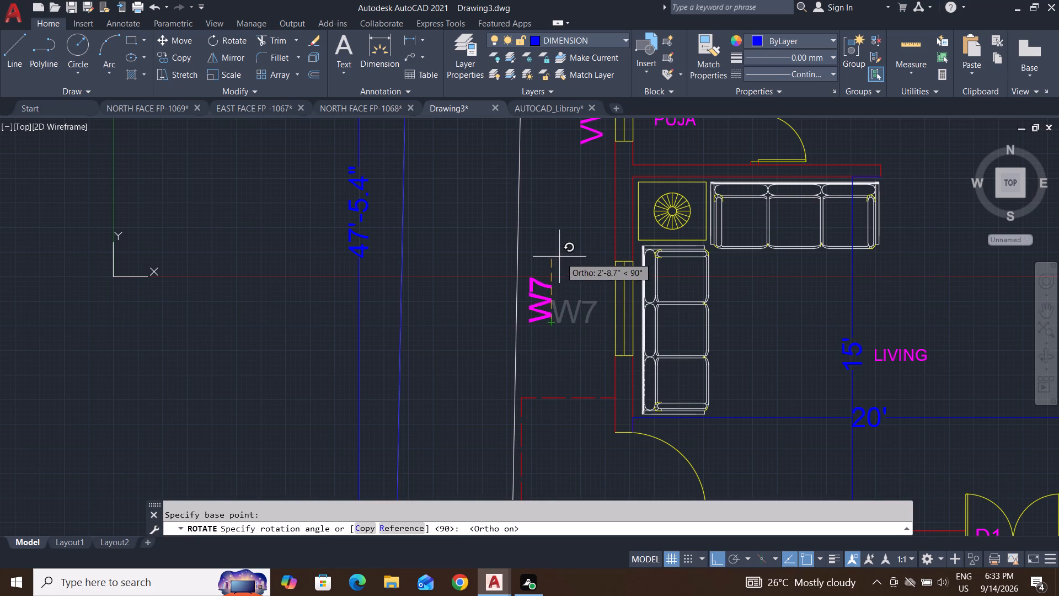
left_click(559, 255)
key("Return")
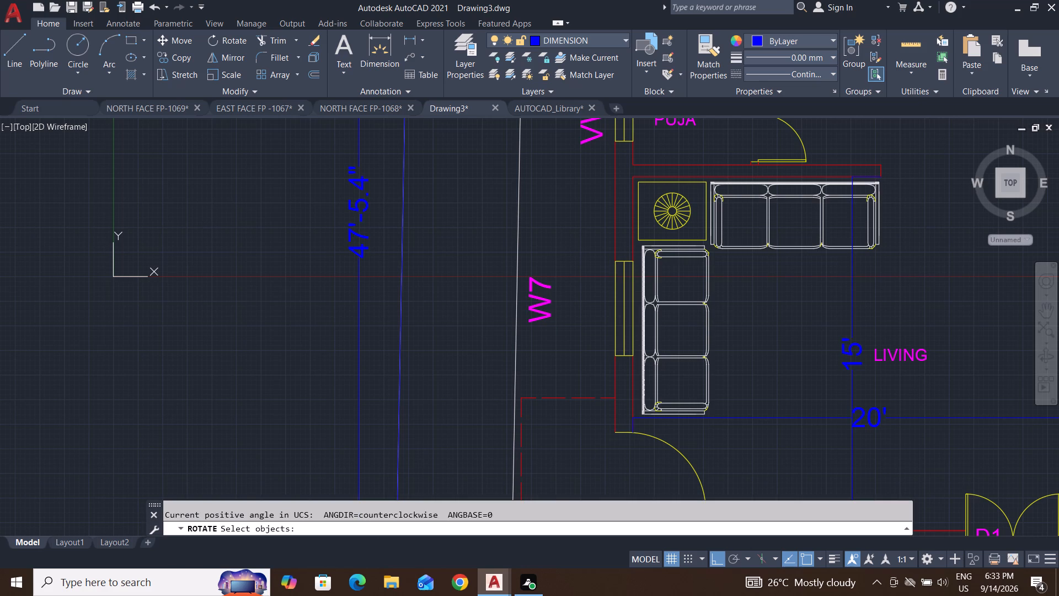
key("Escape")
key("Escape")
key("Escape")
Move the rotated W7 label east so it sits just beside its window in the living room's west wall.
left_click(575, 256)
left_click(528, 343)
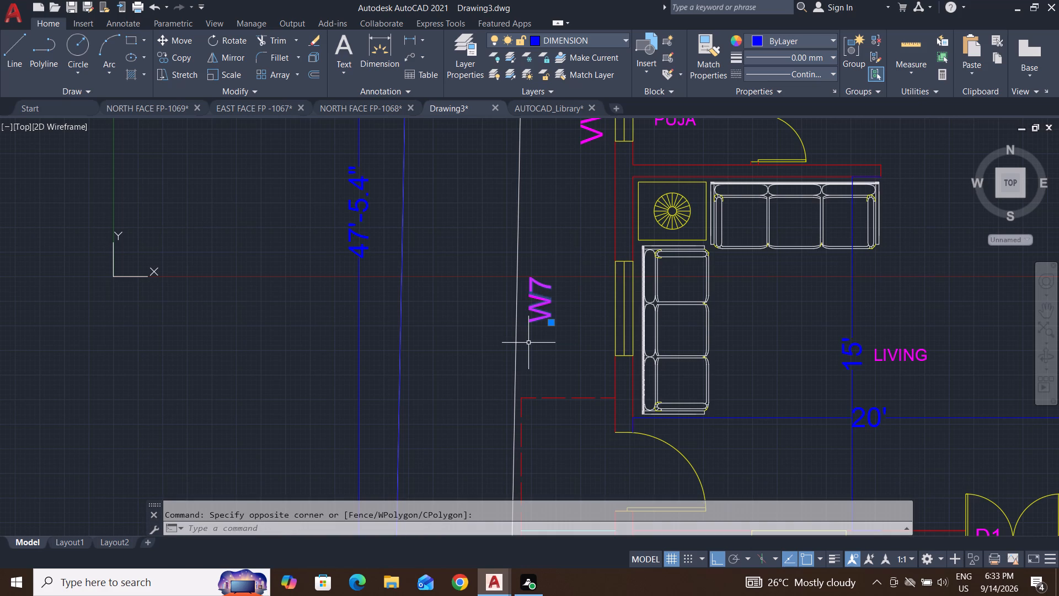
key("m")
key("Return")
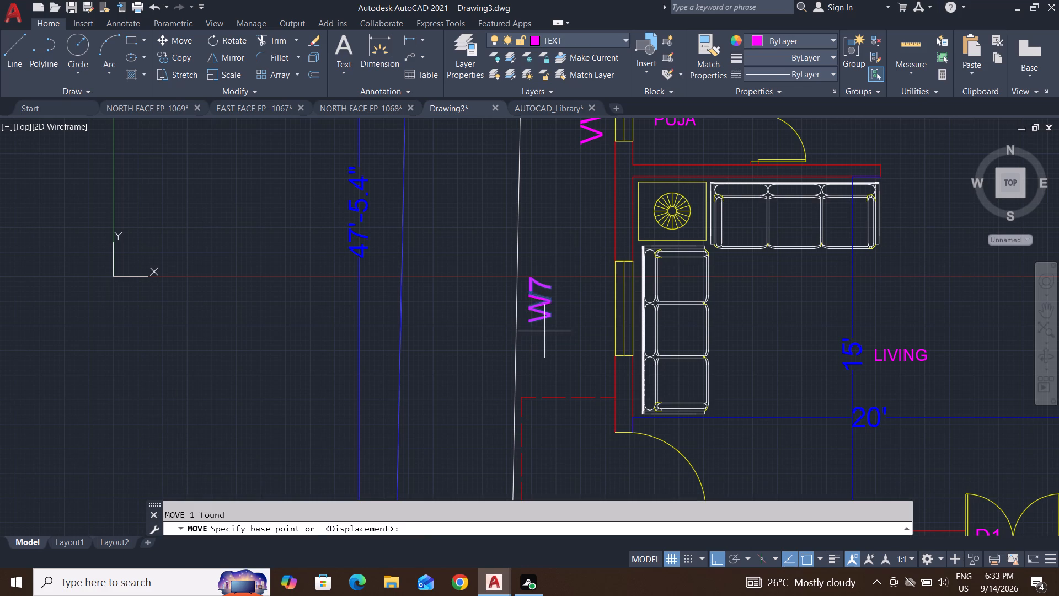
left_click(550, 314)
left_click(605, 321)
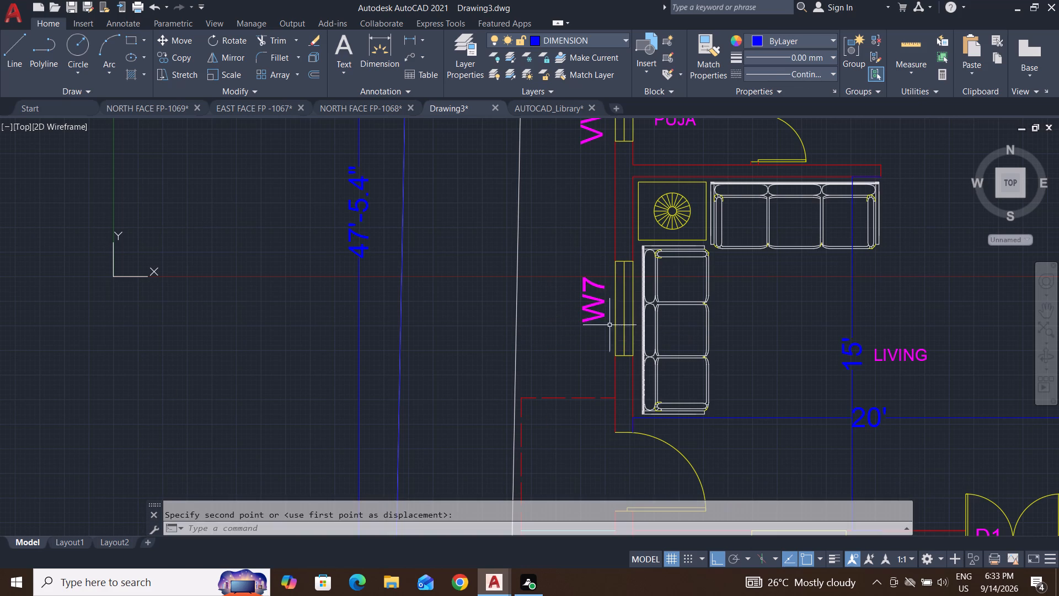
Stretch the south end of the vertical dimension west of the plot slightly farther south, to about 47'-7.8".
scroll(613, 412, "down", 1)
scroll(464, 304, "down", 2)
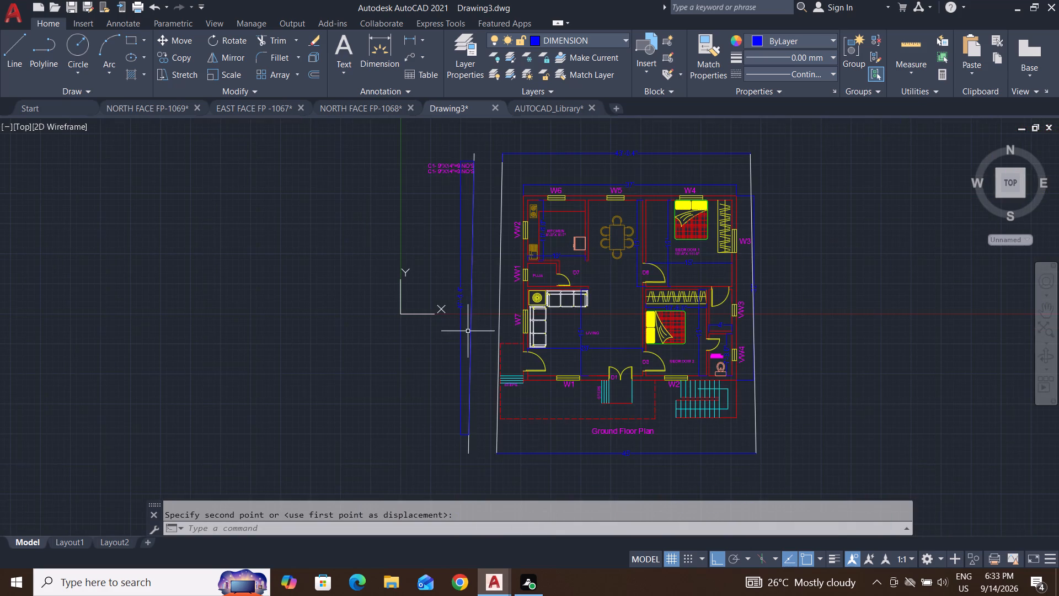
middle_click_drag(468, 331, 483, 290)
scroll(473, 383, "up", 3)
middle_click_drag(486, 406, 486, 391)
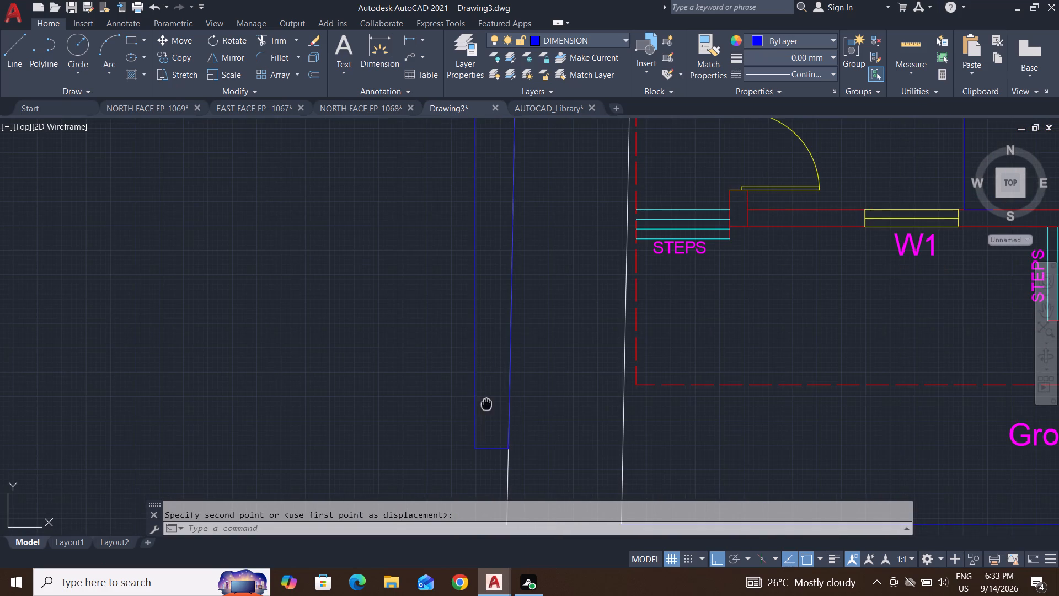
middle_click_drag(486, 391, 468, 284)
scroll(469, 321, "up", 2)
scroll(482, 344, "down", 3)
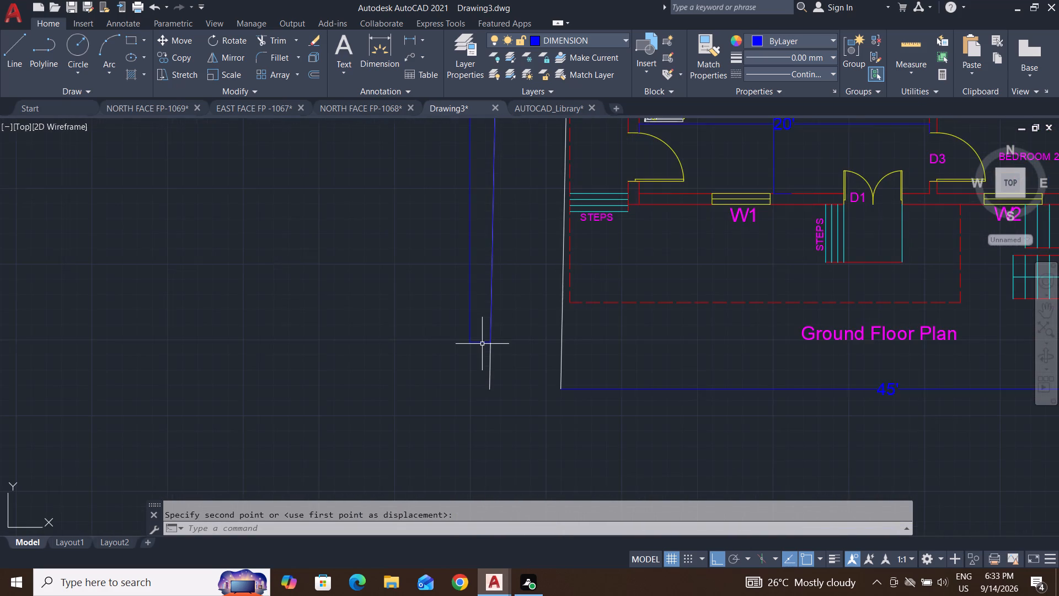
scroll(482, 344, "down", 1)
middle_click(480, 244)
scroll(456, 346, "up", 2)
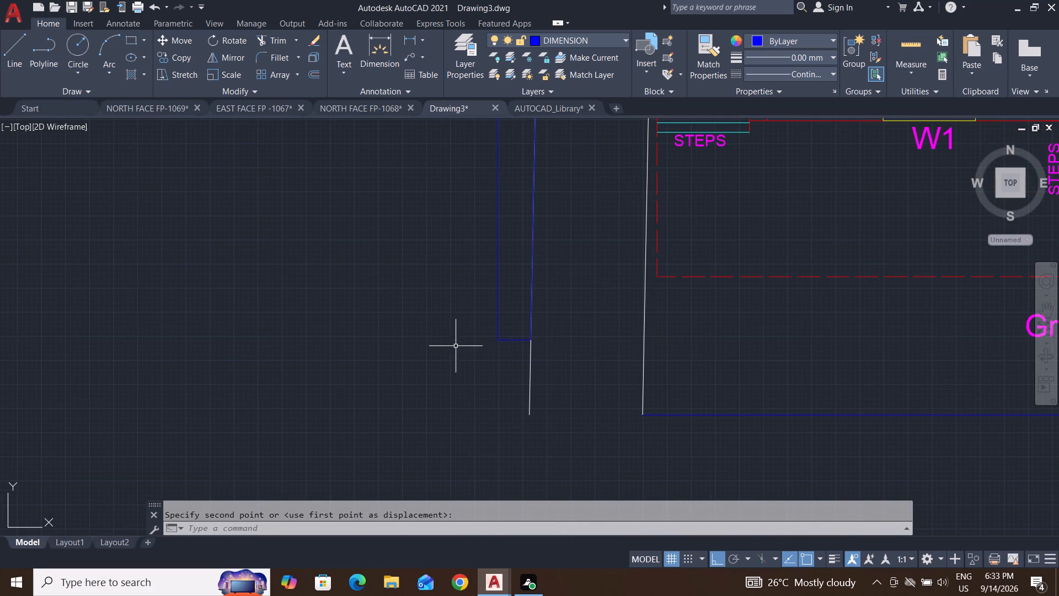
scroll(510, 342, "up", 2)
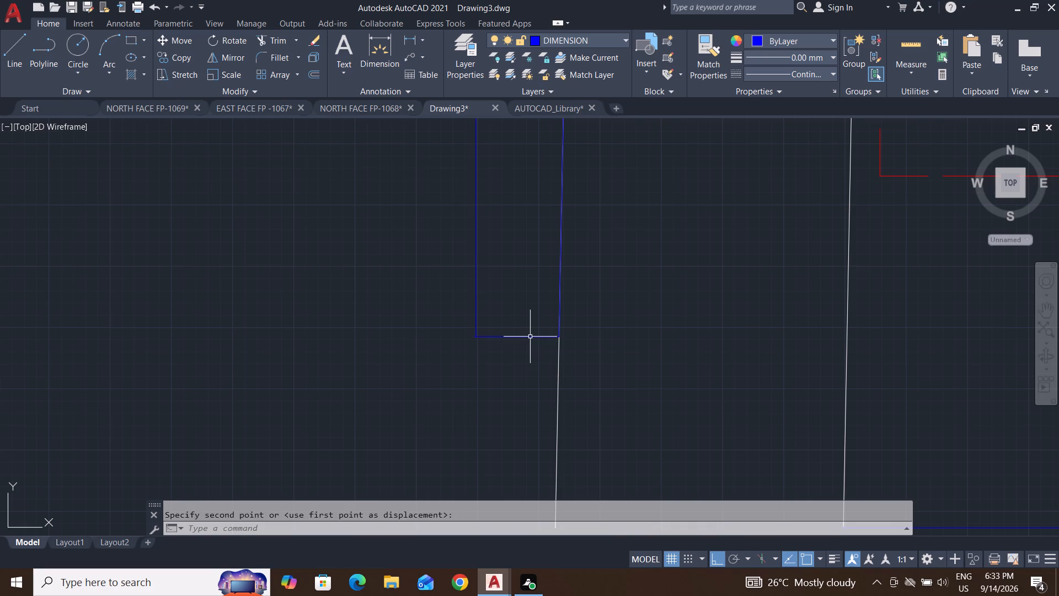
left_click(530, 337)
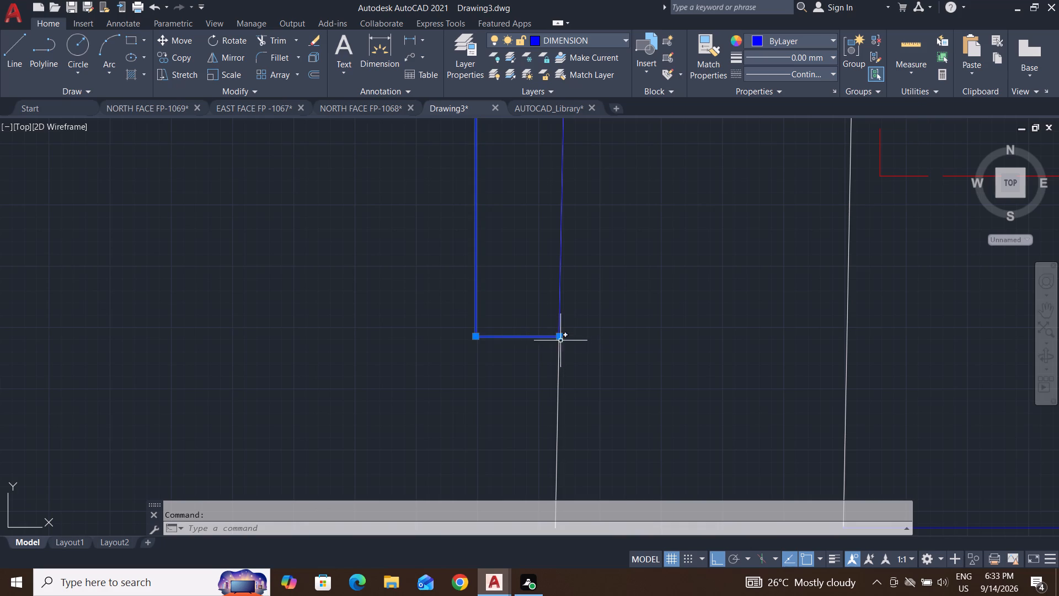
left_click(560, 337)
left_click(561, 349)
Examine the stretched west-side dimension's text and its south end relative to the copied west line.
scroll(549, 412, "down", 2)
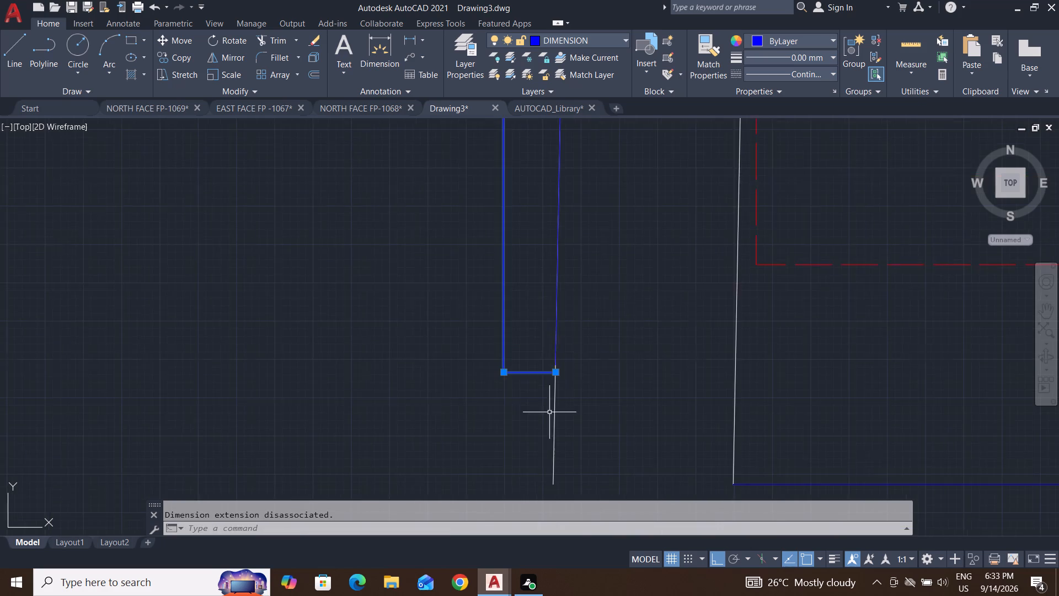
scroll(549, 412, "down", 3)
scroll(558, 264, "down", 3)
middle_click_drag(558, 215, 563, 276)
scroll(550, 238, "up", 2)
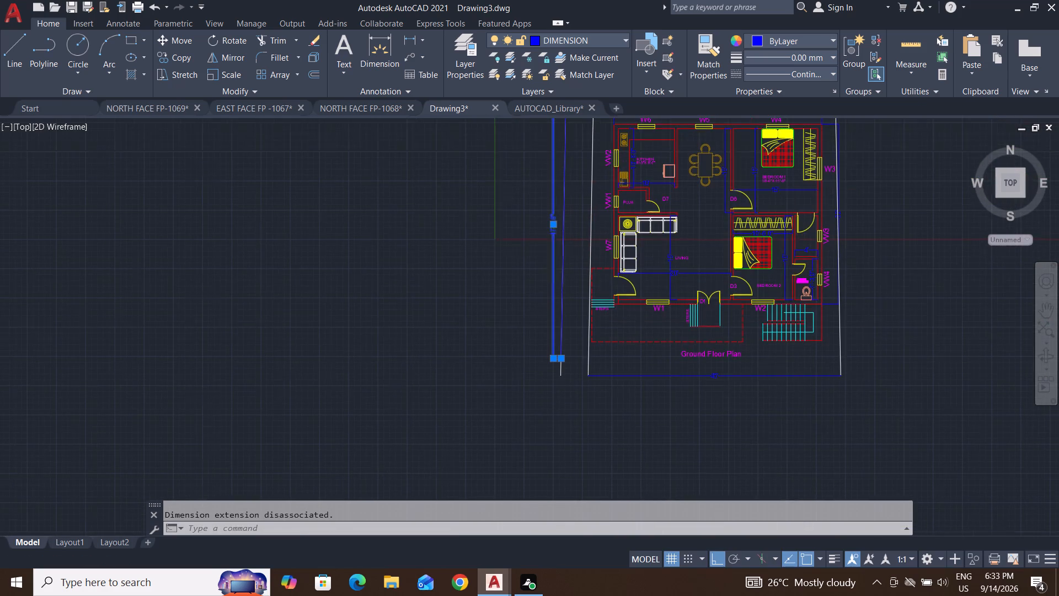
scroll(550, 235, "up", 2)
middle_click_drag(573, 209, 573, 221)
scroll(565, 233, "down", 1)
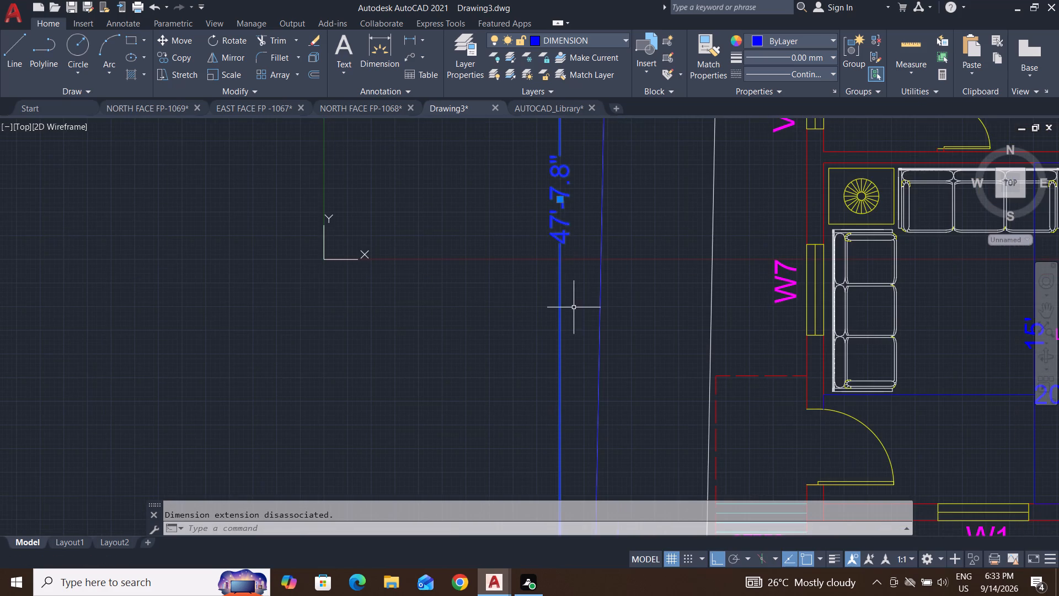
middle_click_drag(574, 307, 555, 219)
scroll(535, 297, "down", 4)
scroll(528, 428, "up", 2)
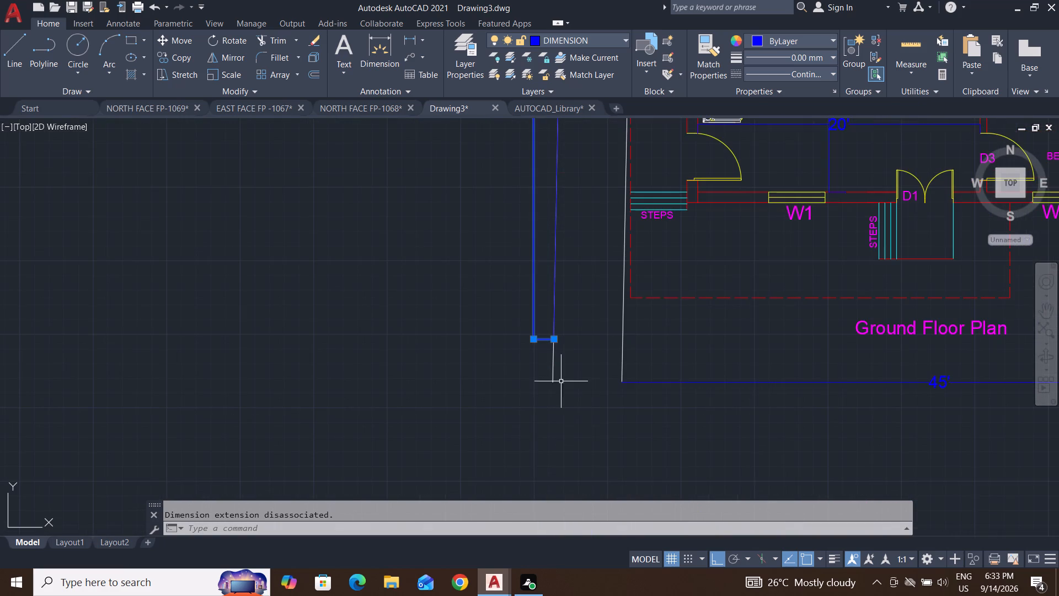
middle_click_drag(564, 379, 555, 444)
middle_click_drag(538, 251, 537, 398)
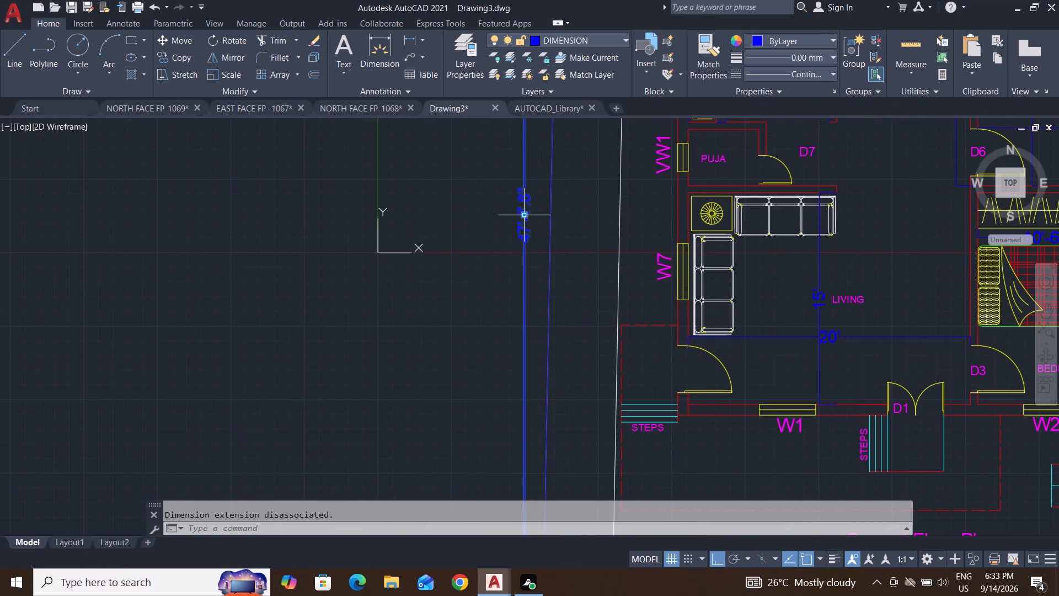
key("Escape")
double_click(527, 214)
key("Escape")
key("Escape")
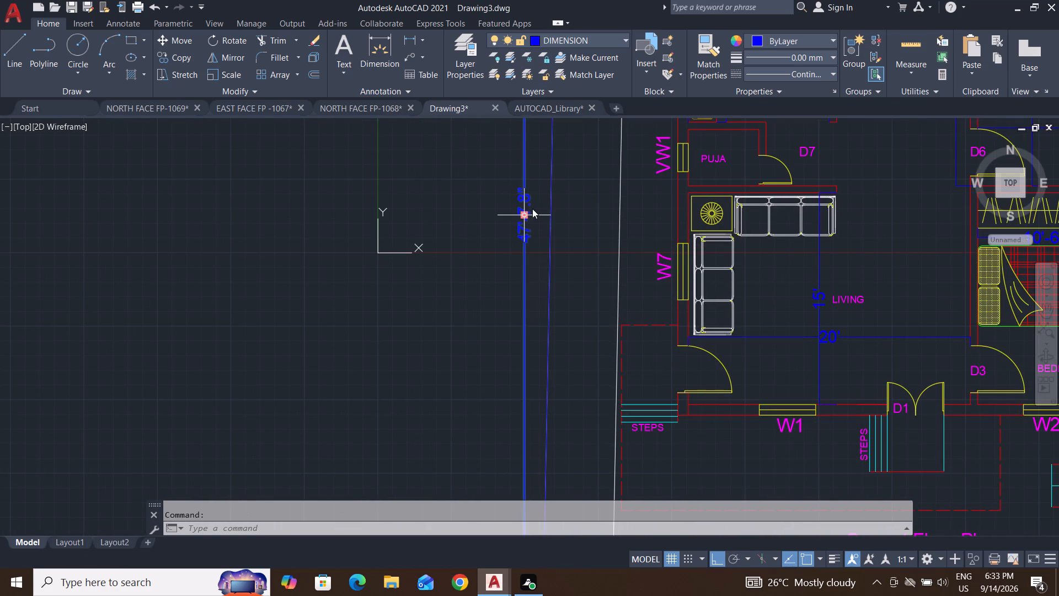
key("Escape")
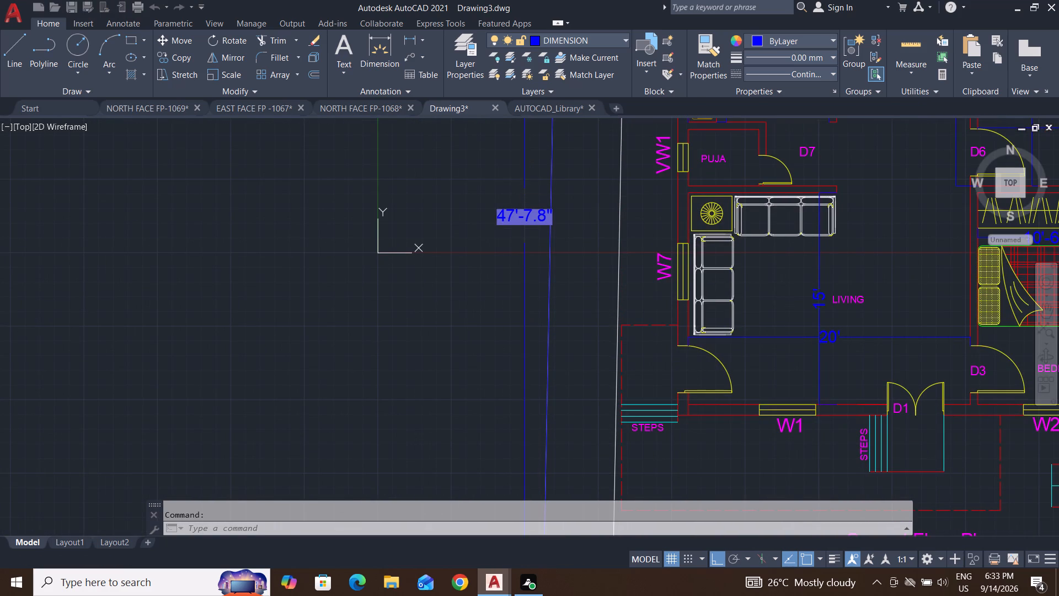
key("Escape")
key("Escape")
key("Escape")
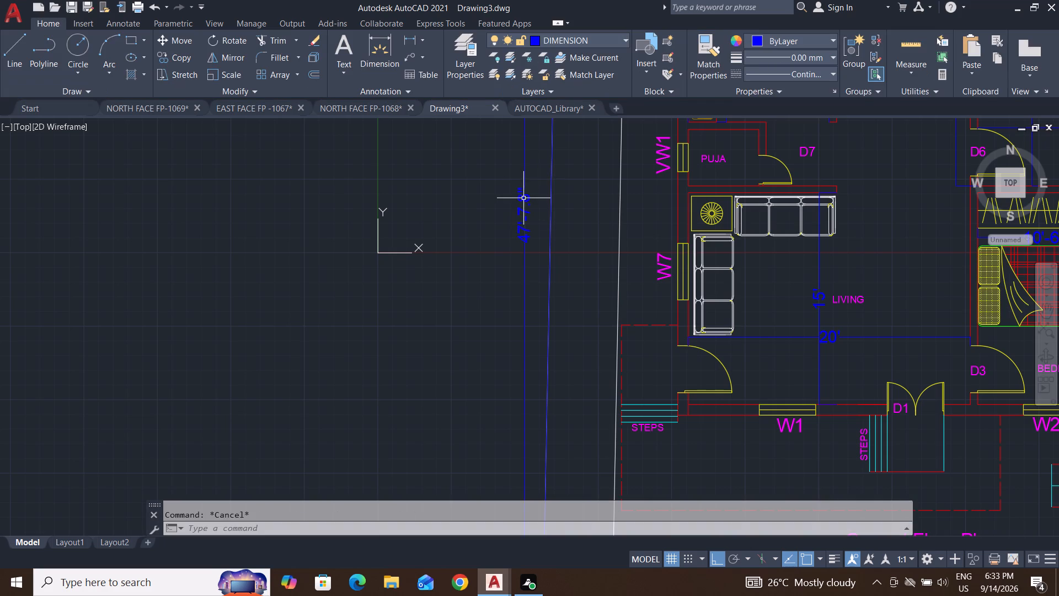
Override the west-side vertical dimension's text with 47'-5.5" and save the text changes.
double_click(526, 198)
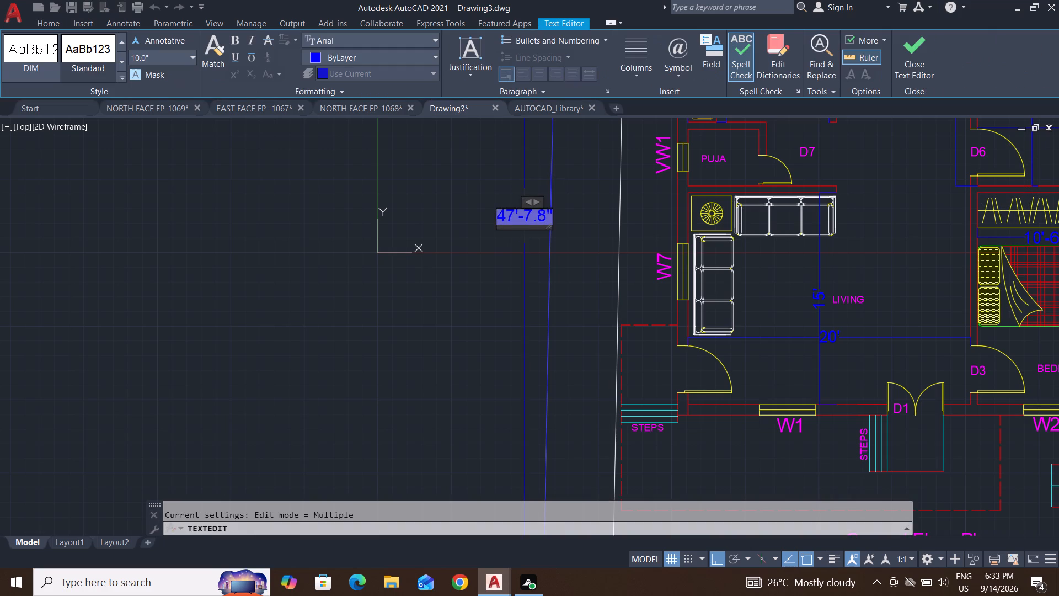
left_click(547, 221)
left_click(543, 220)
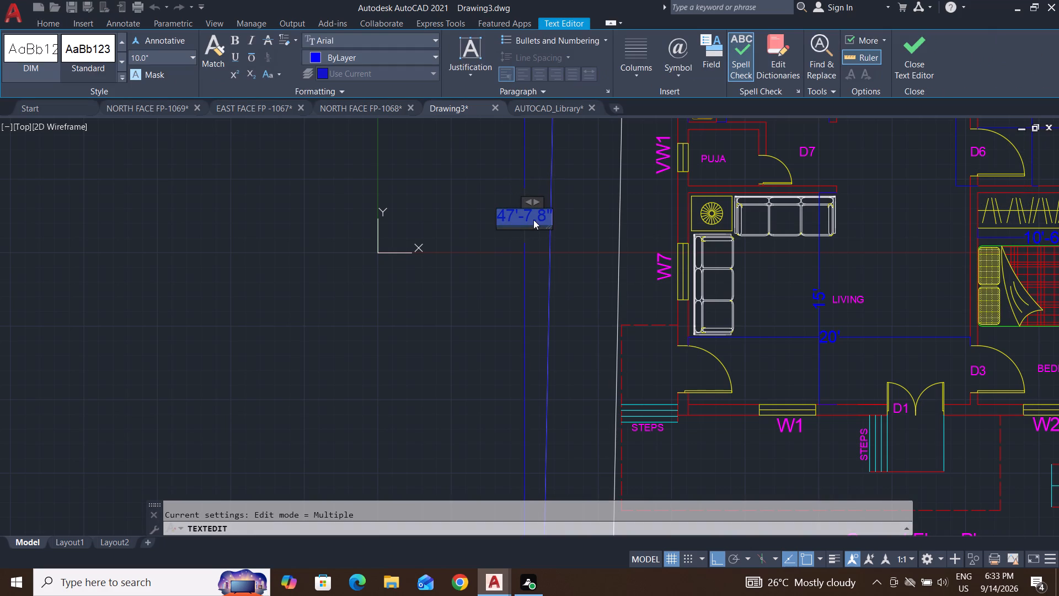
left_click(531, 217)
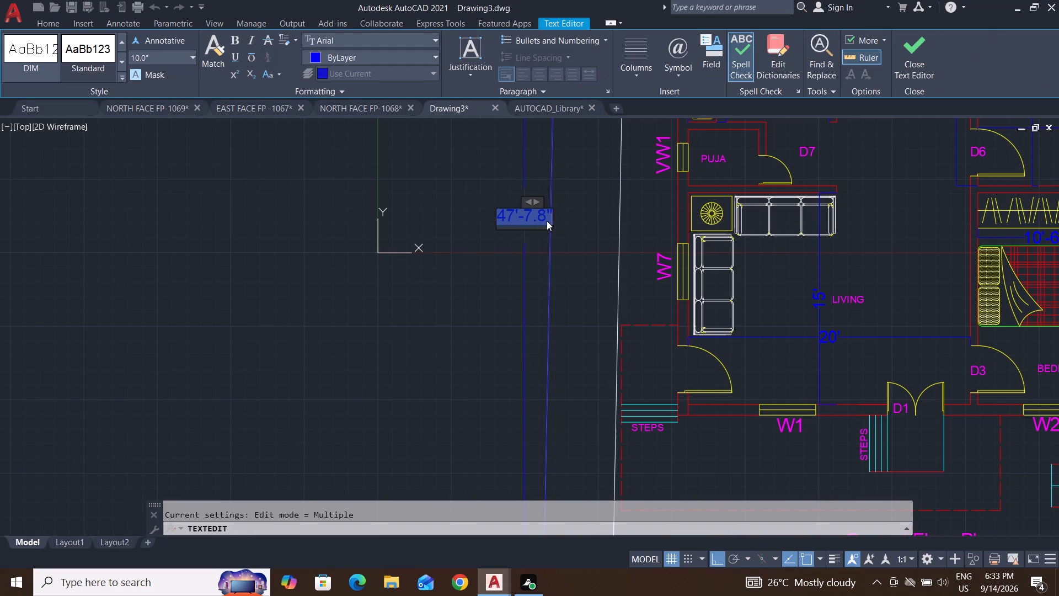
left_click(548, 221)
key("BackSpace")
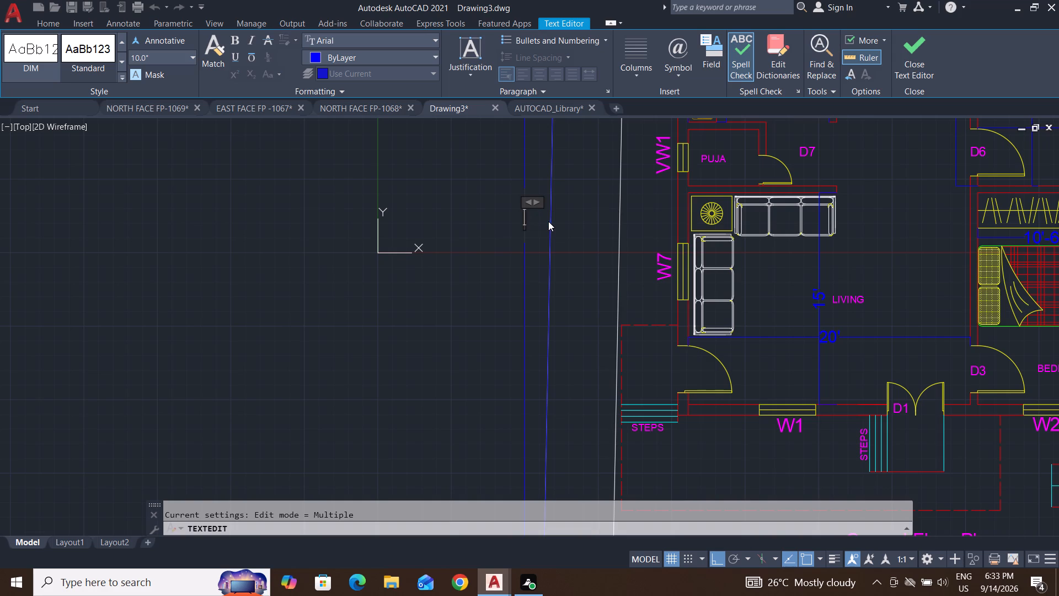
type("47")
key("apostrophe")
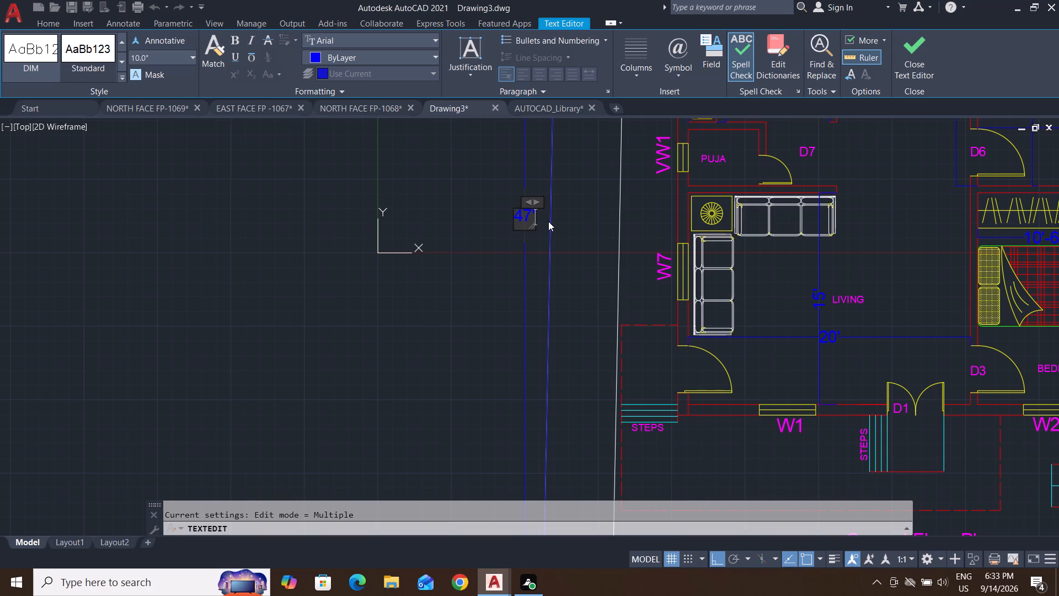
key("minus")
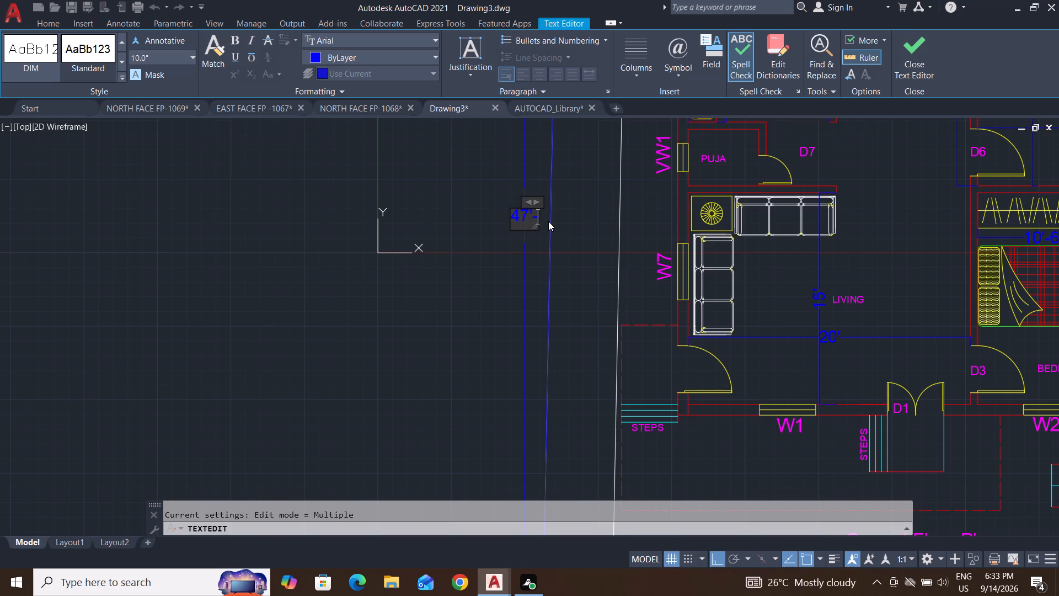
type("5.5")
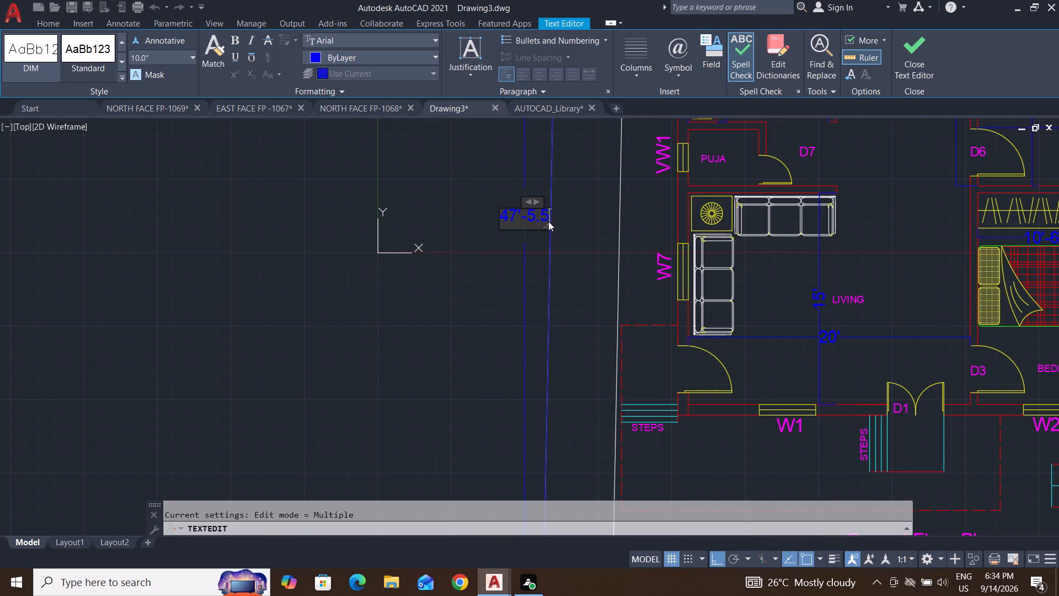
key("shift+quotedbl")
key("Return")
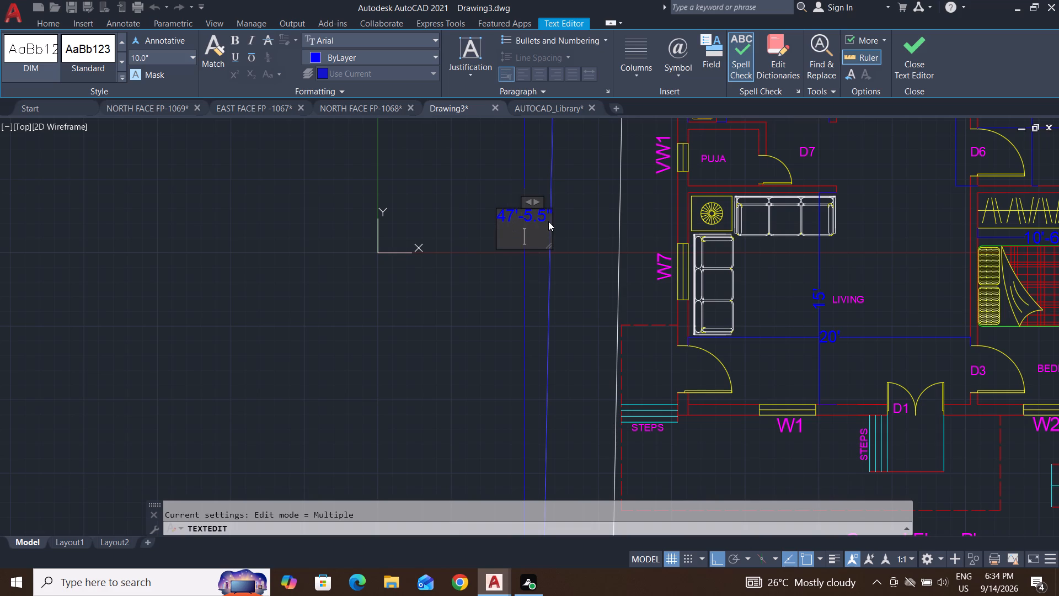
key("Return")
key("Return")
key("Return")
key("Return")
key("Escape")
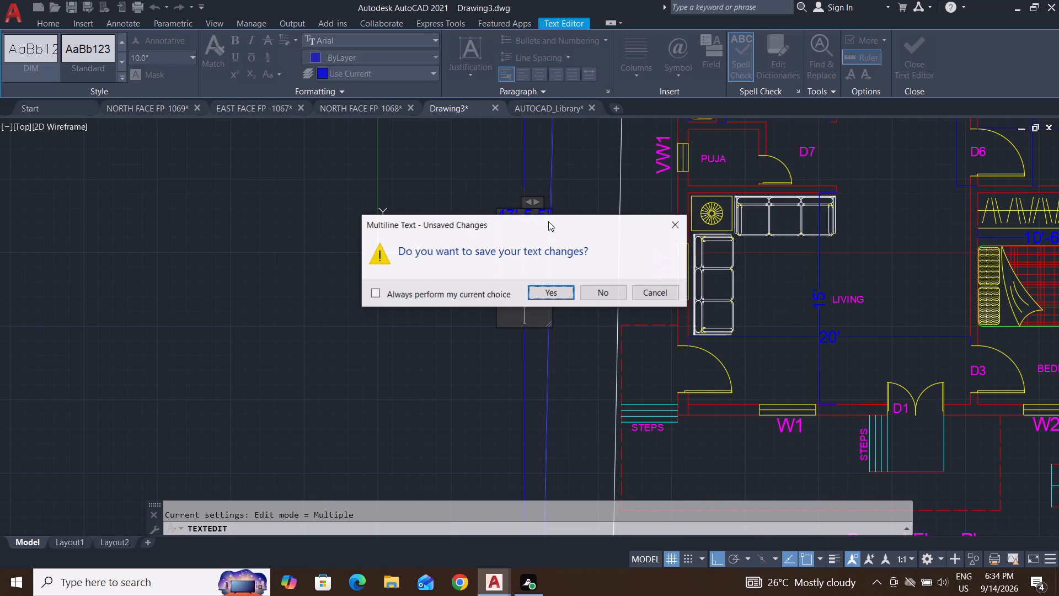
left_click(553, 294)
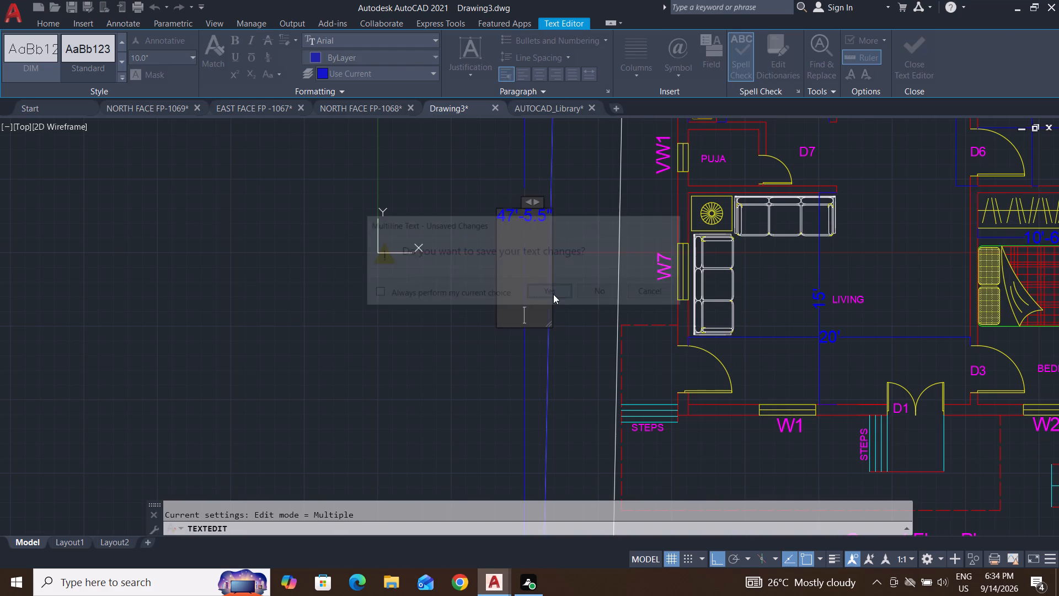
Examine the south end of the west-side vertical dimension against the copied west line, leaving text editing.
scroll(492, 302, "down", 4)
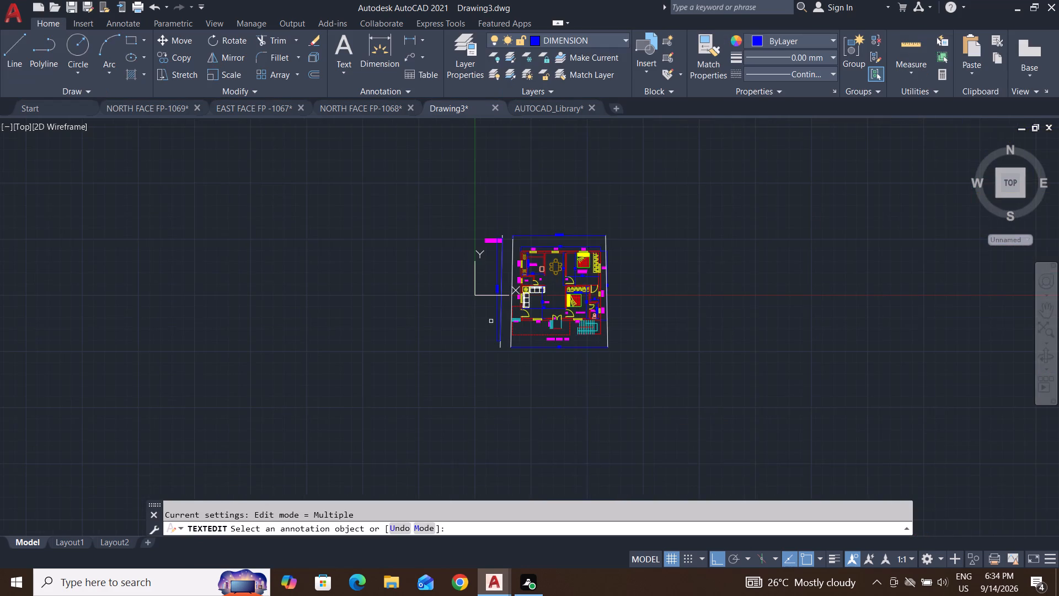
scroll(493, 348, "up", 7)
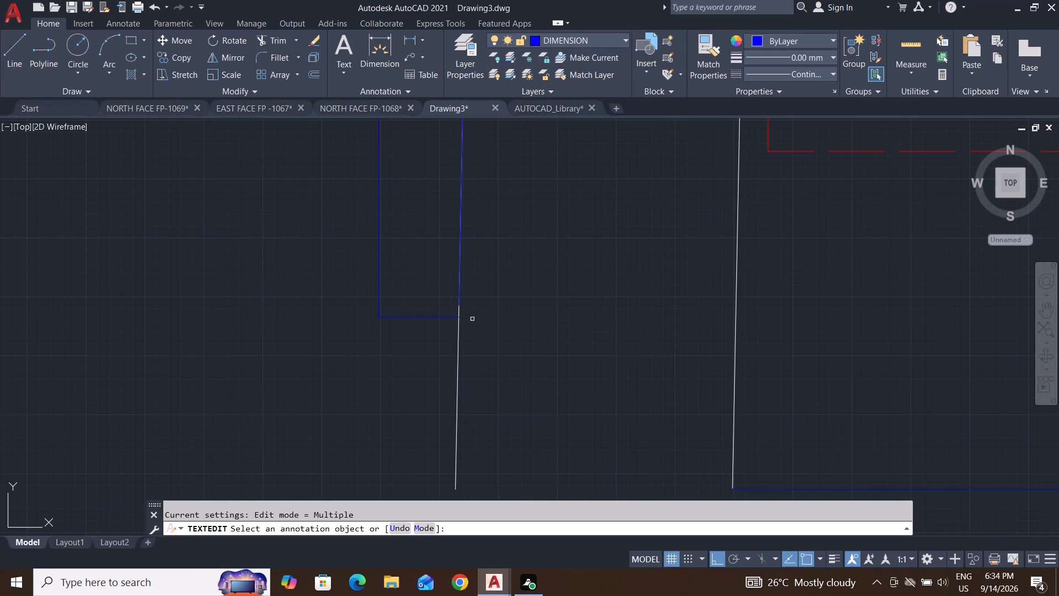
scroll(454, 301, "up", 3)
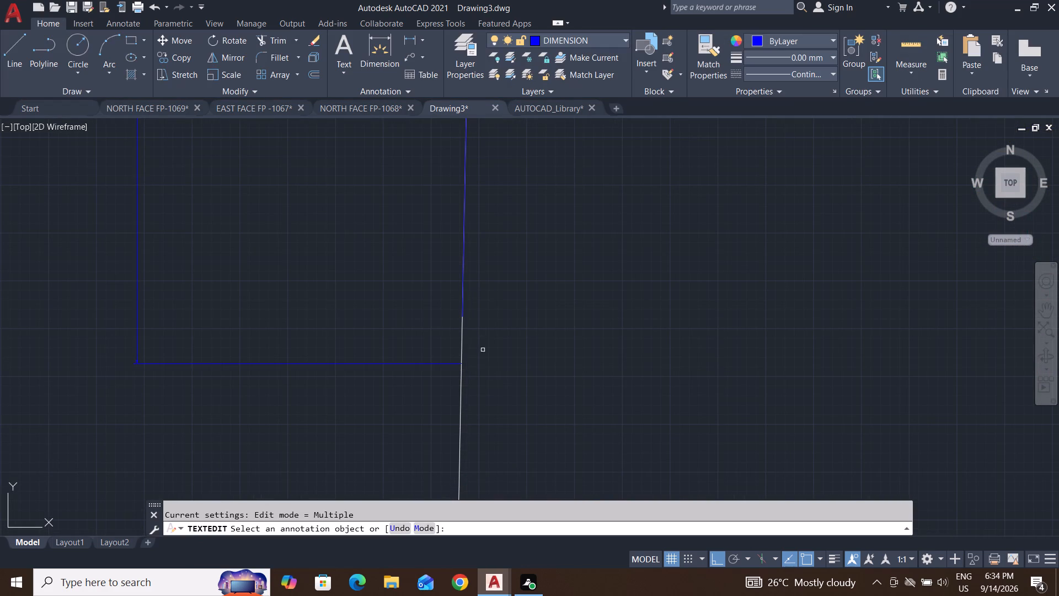
scroll(491, 403, "down", 4)
key("Escape")
key("Escape")
key("Escape")
key("Escape")
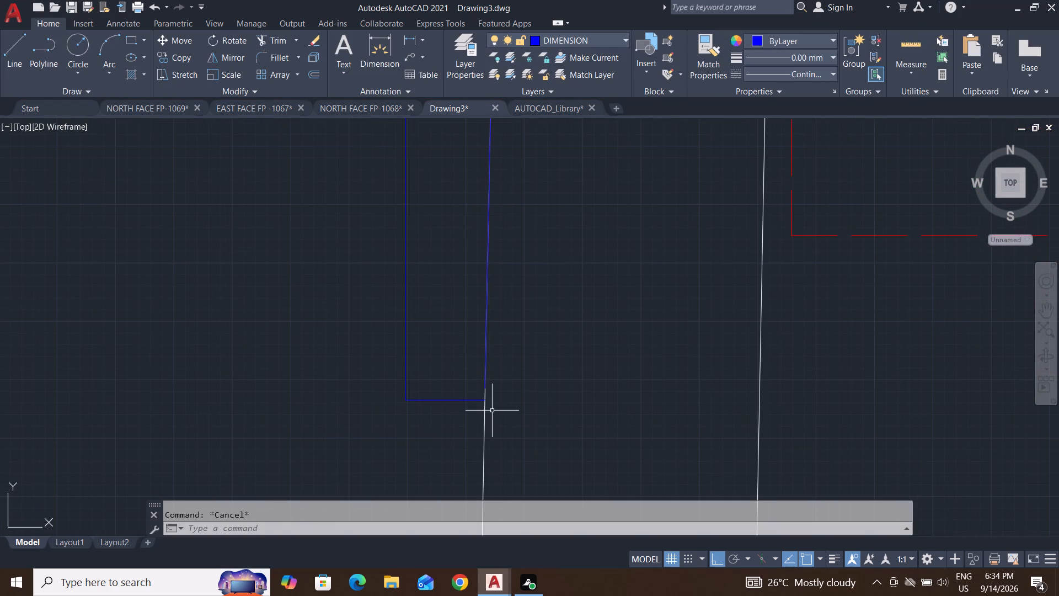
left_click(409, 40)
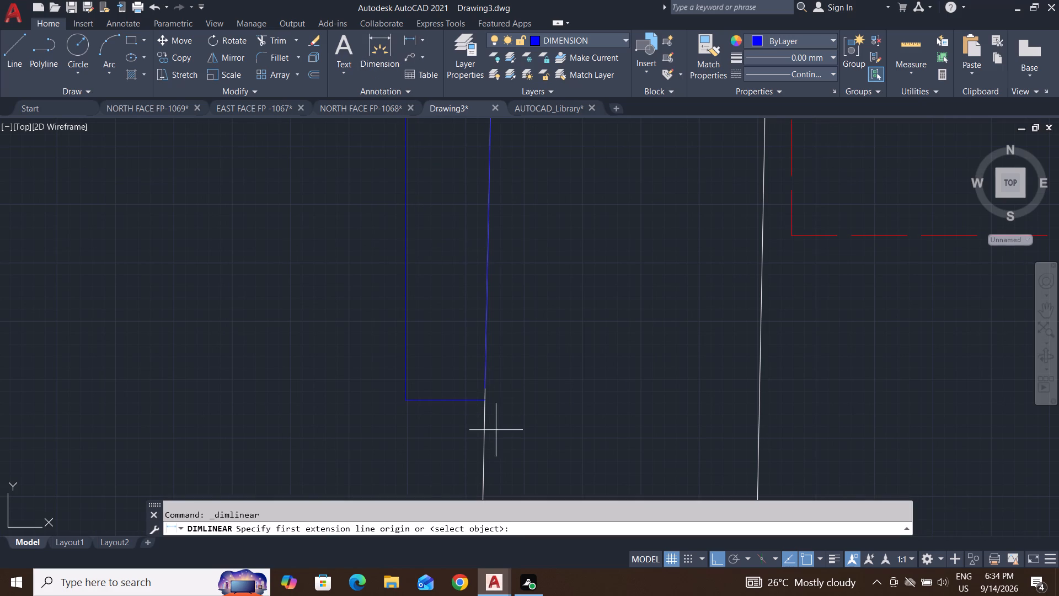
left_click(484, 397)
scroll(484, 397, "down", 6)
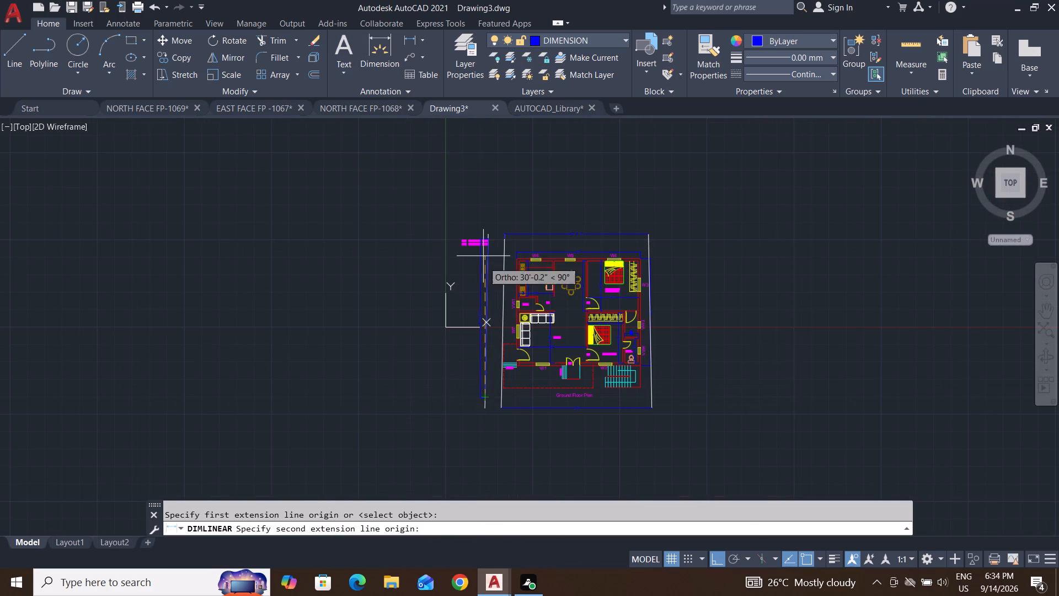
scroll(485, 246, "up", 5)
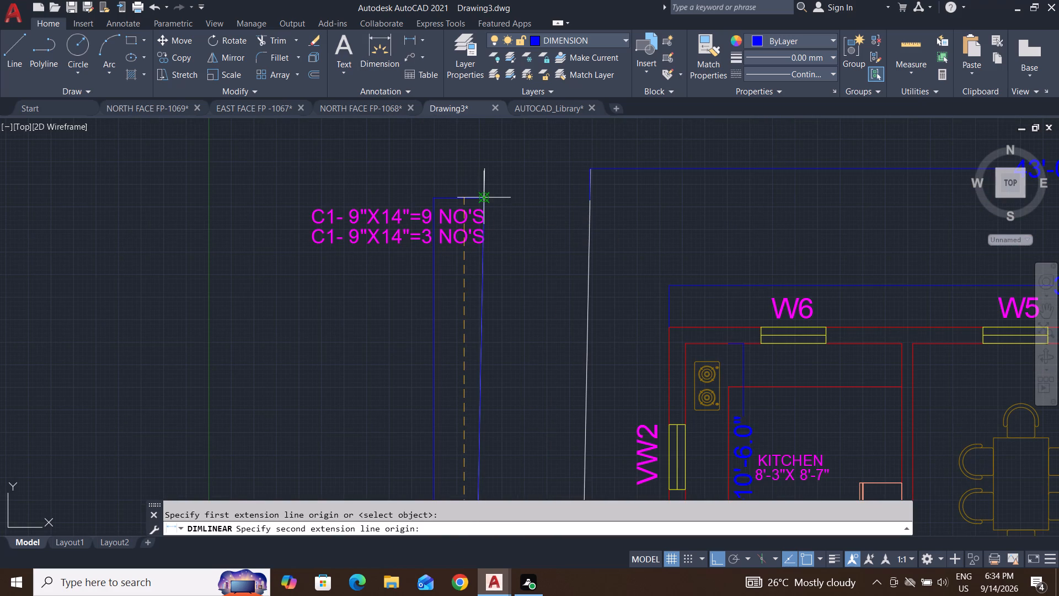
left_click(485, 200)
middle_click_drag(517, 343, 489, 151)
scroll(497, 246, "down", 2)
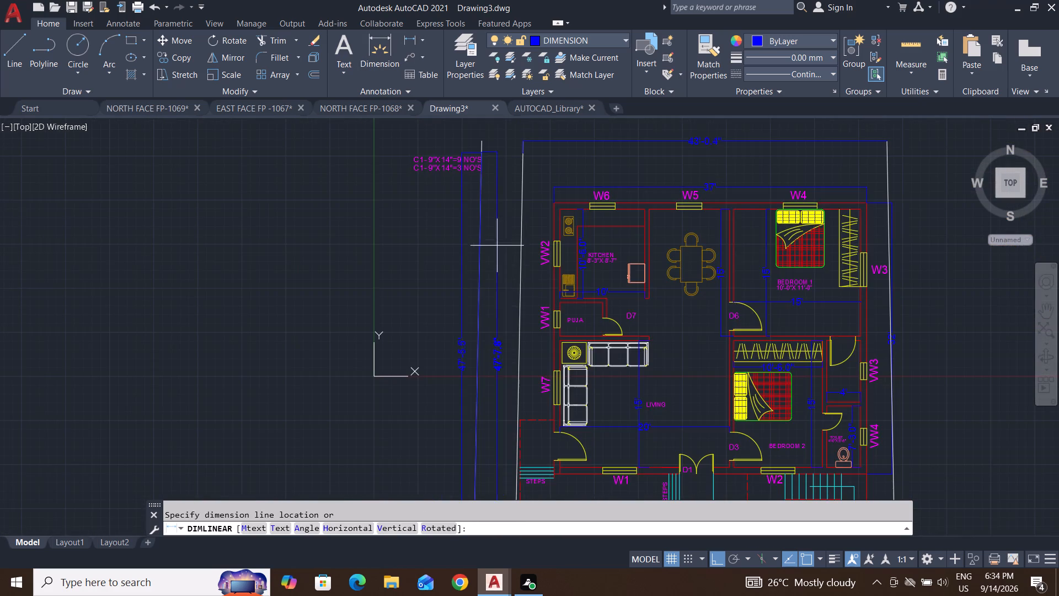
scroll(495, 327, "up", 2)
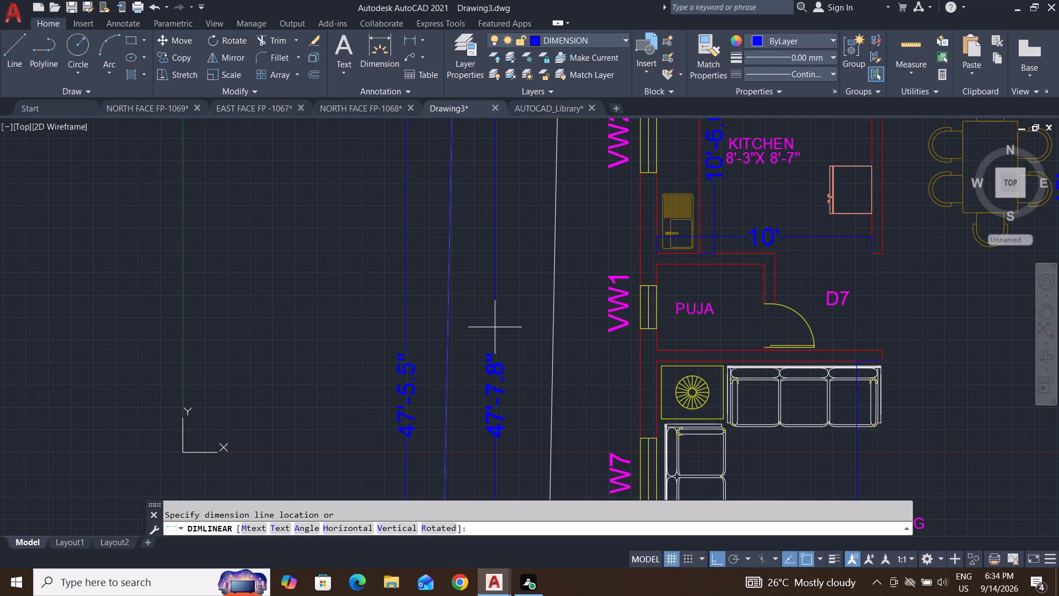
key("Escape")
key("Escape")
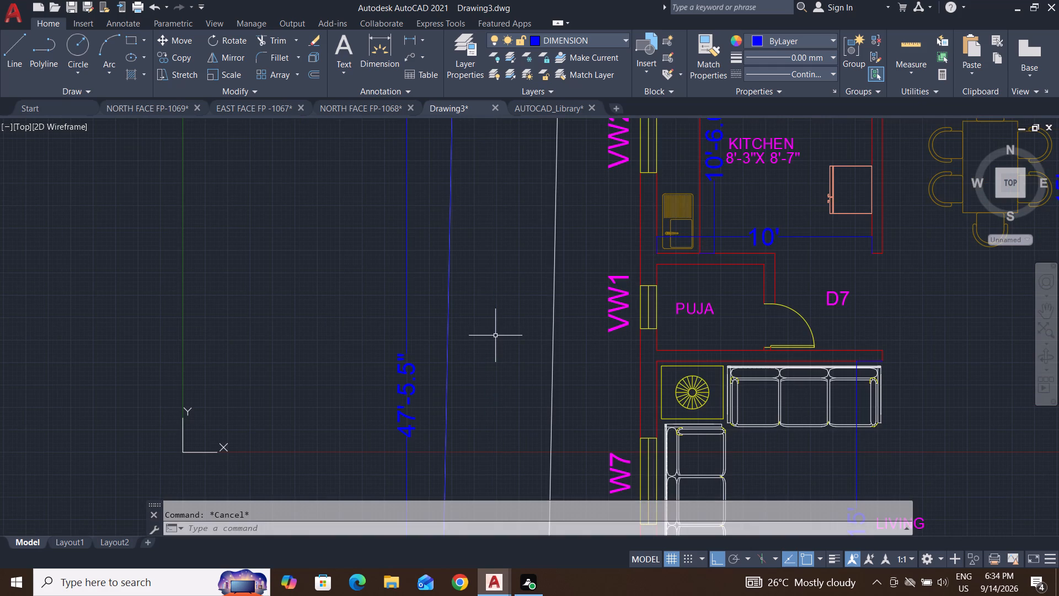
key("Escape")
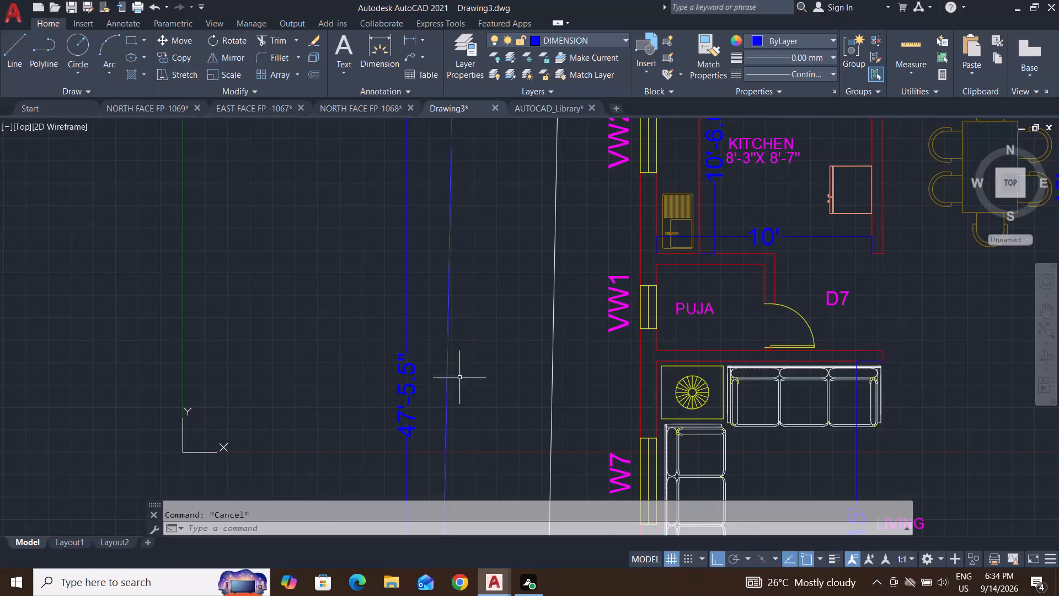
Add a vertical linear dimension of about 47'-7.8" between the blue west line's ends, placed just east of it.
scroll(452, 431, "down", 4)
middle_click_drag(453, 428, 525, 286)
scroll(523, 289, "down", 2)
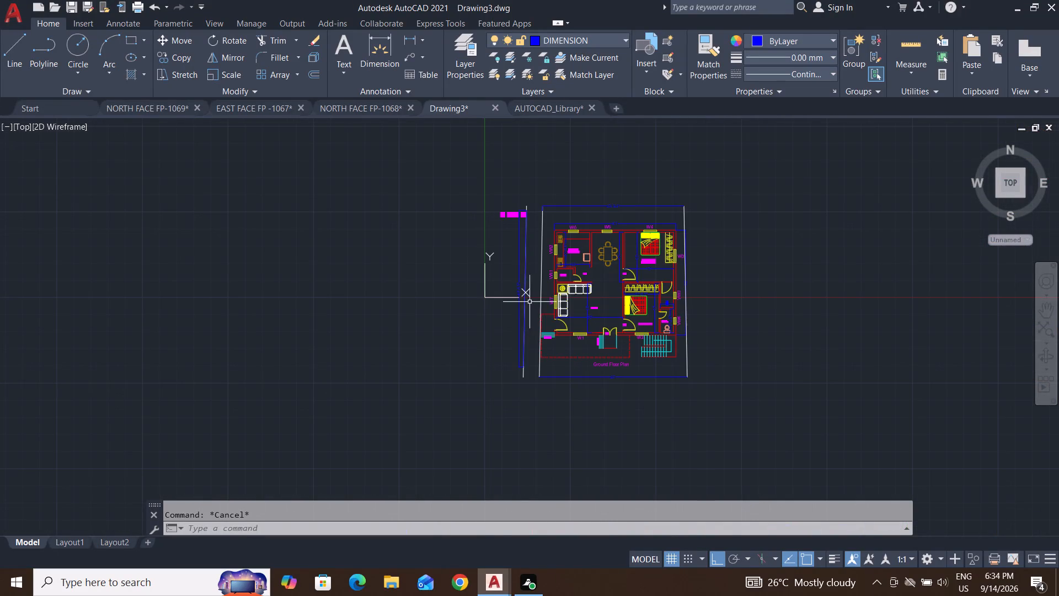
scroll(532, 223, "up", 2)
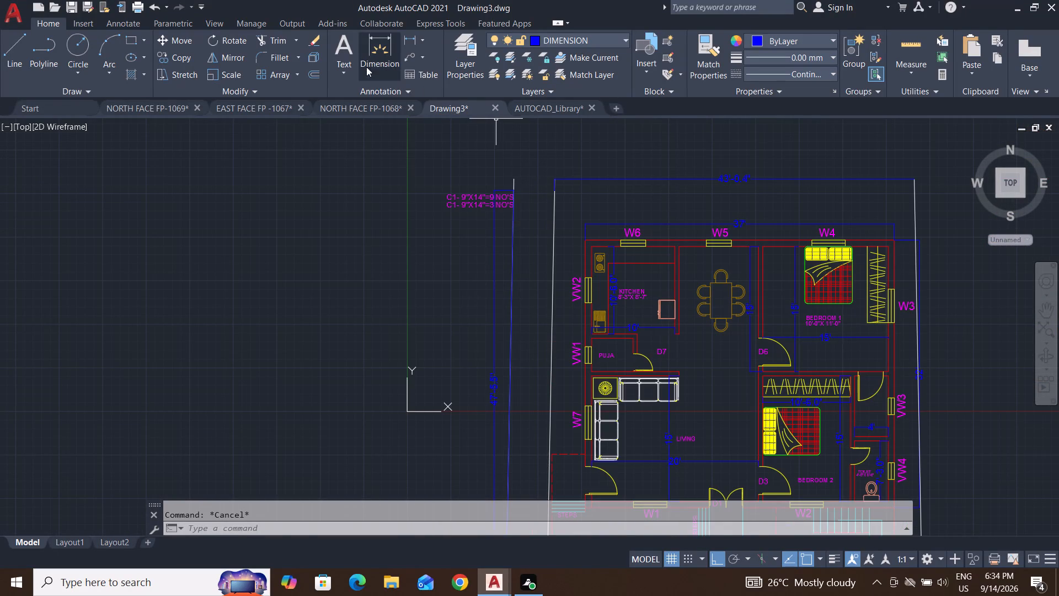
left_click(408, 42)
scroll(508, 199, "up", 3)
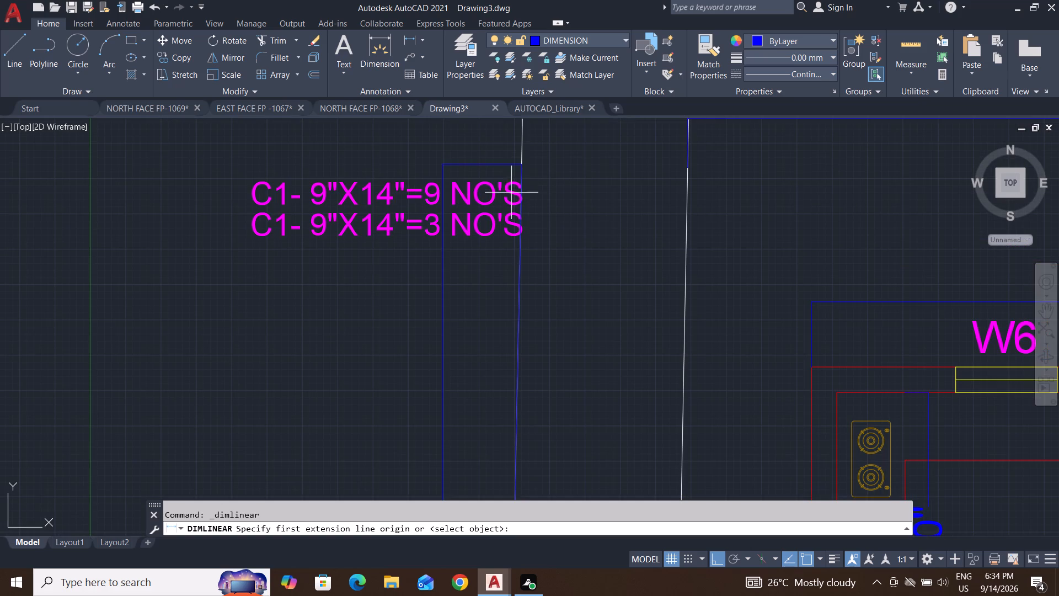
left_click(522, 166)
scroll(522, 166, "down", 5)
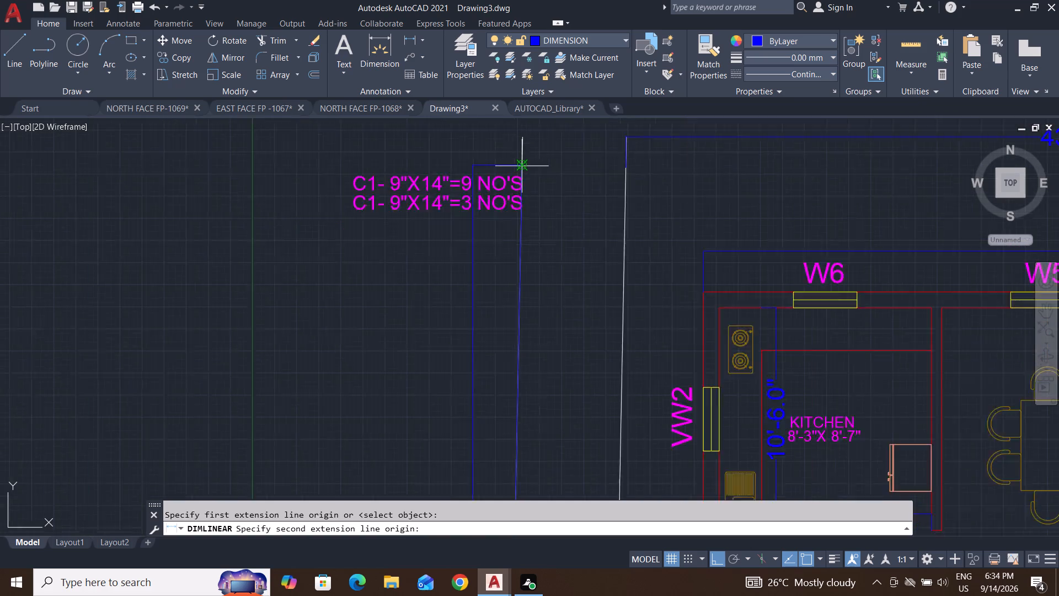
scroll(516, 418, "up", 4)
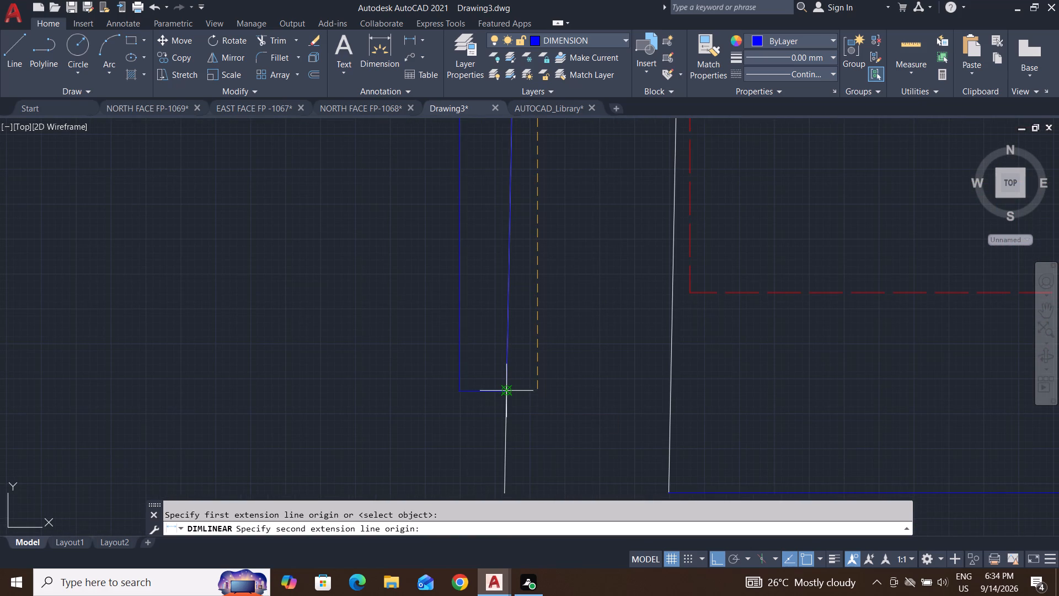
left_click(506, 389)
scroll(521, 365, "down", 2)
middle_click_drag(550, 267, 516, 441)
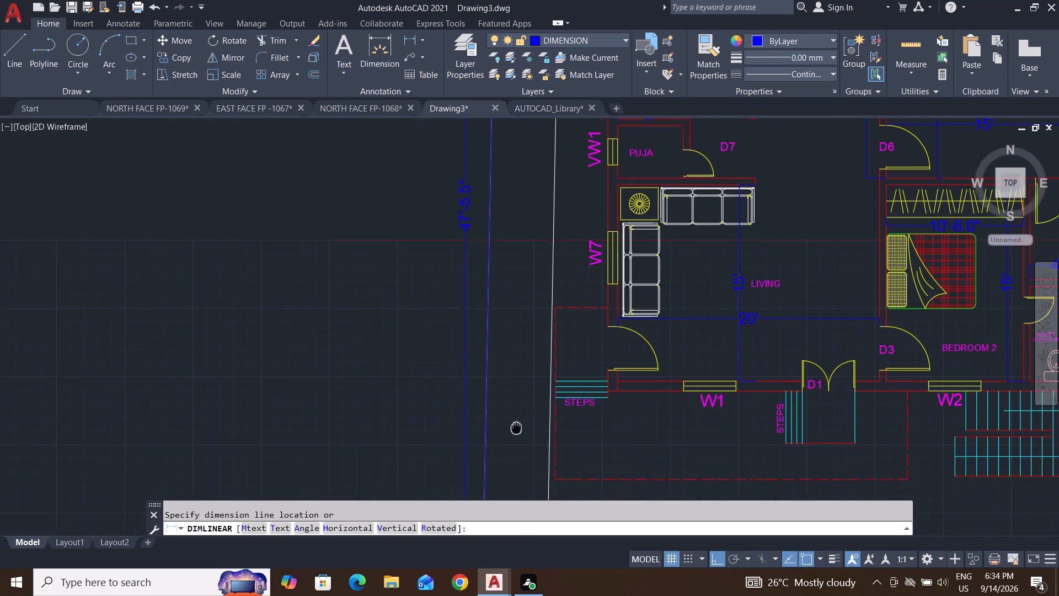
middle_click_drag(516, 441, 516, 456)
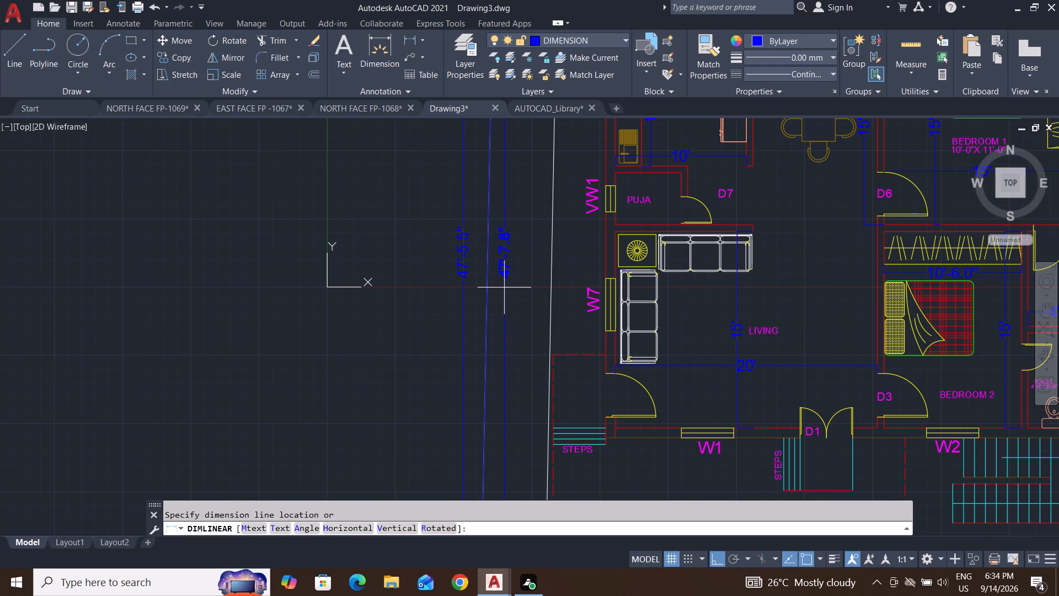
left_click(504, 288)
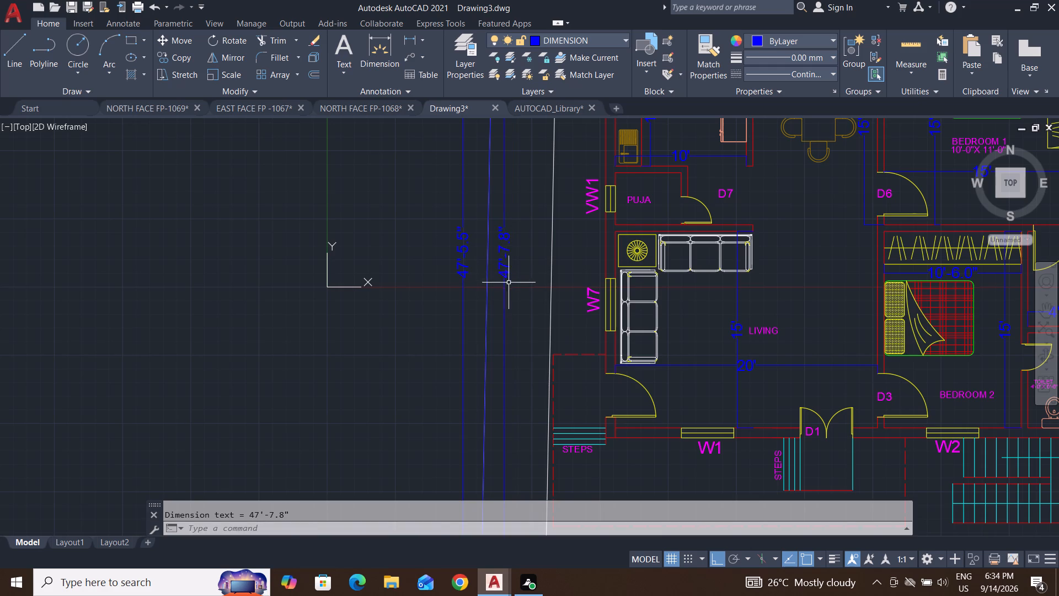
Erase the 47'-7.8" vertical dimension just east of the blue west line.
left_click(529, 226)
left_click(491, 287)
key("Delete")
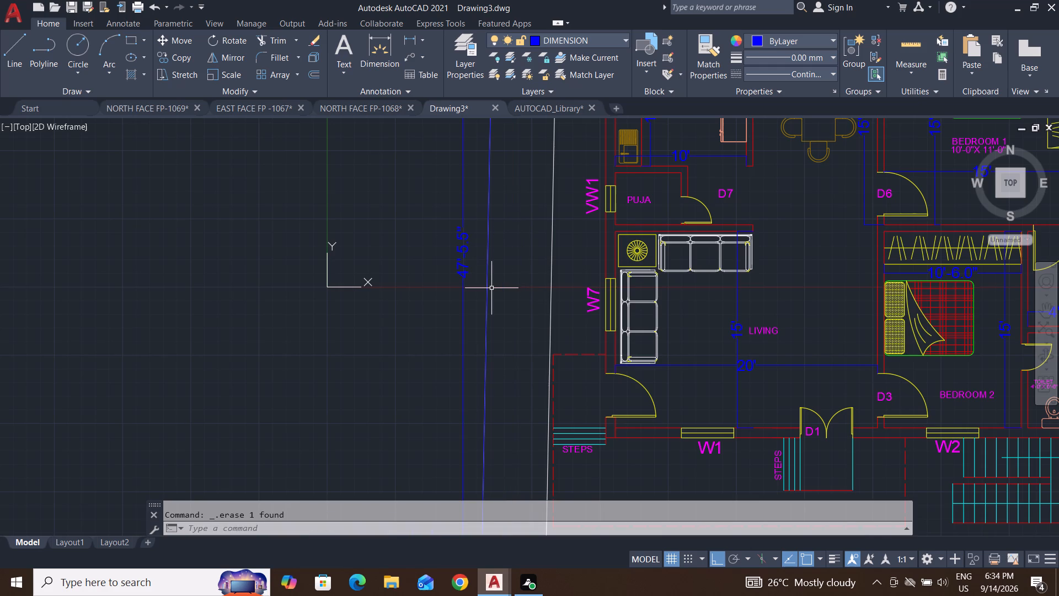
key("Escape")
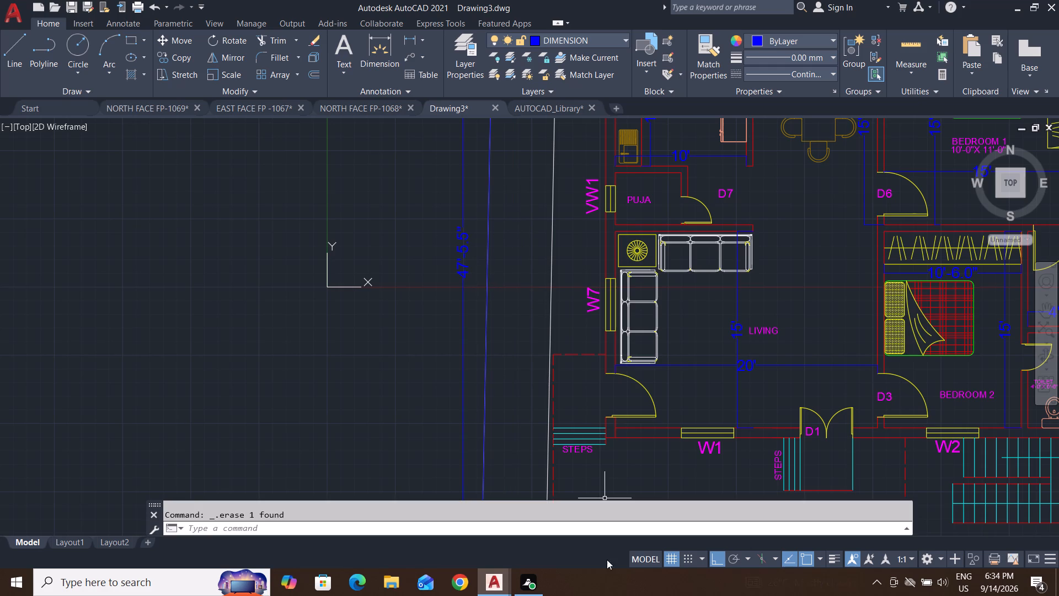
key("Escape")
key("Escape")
Draw a horizontal line 47'5.5" long in the empty area east of the floor plan.
scroll(521, 412, "down", 1)
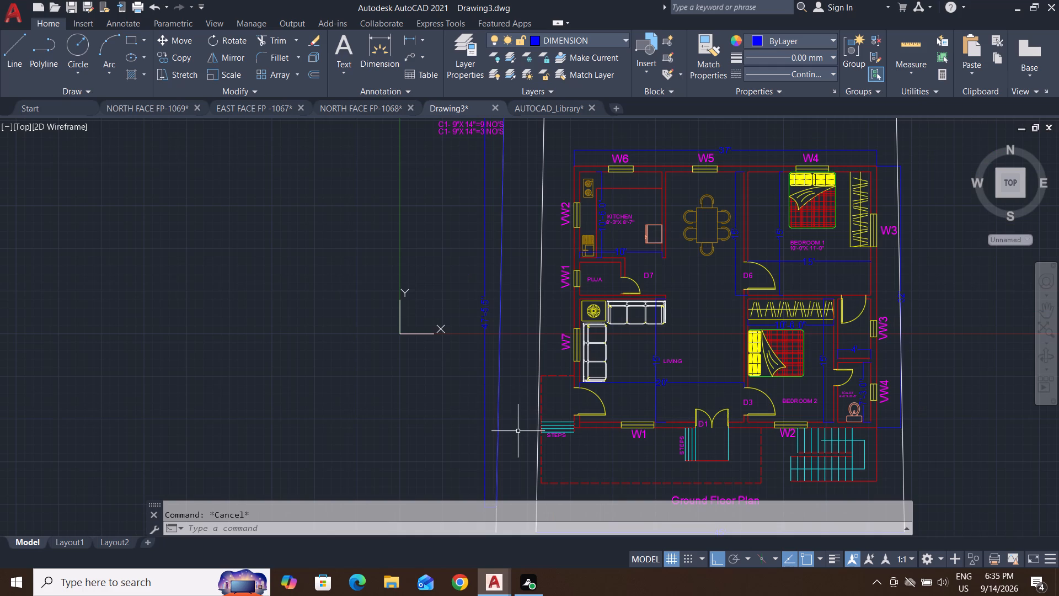
scroll(501, 406, "down", 2)
scroll(496, 450, "up", 2)
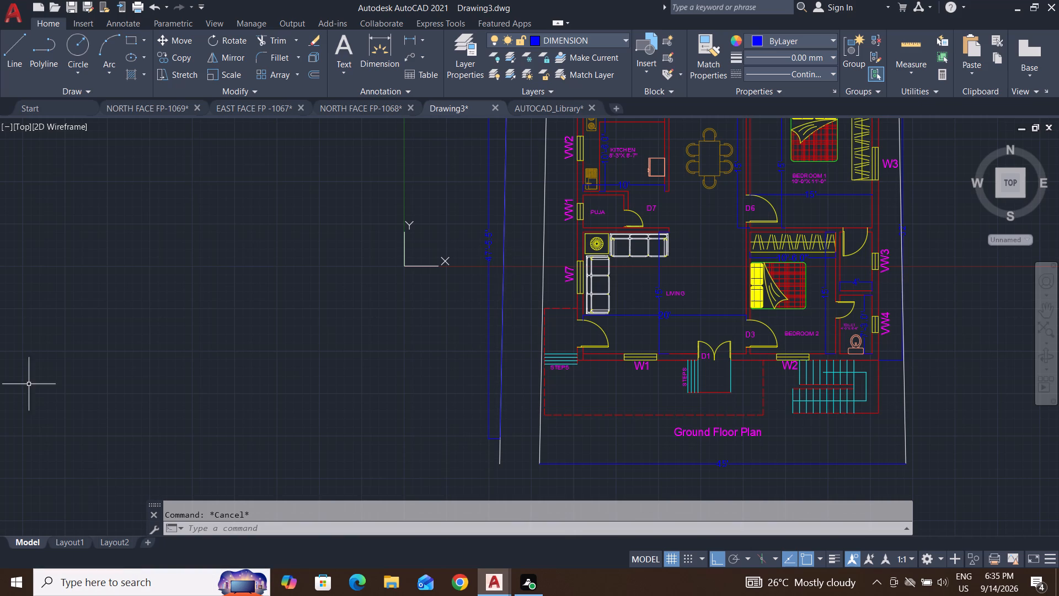
scroll(29, 384, "down", 2)
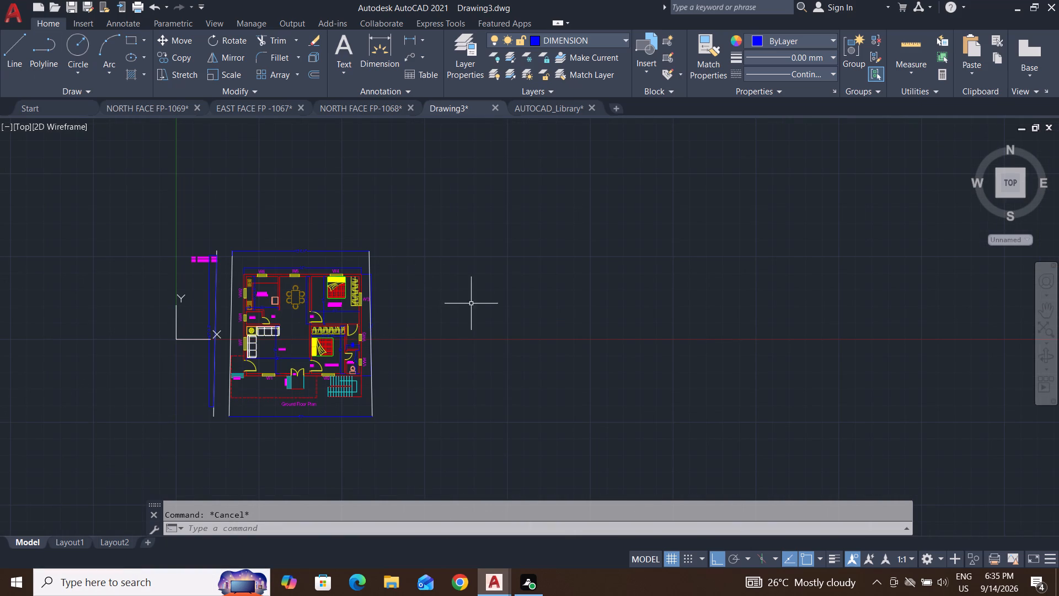
left_click(19, 49)
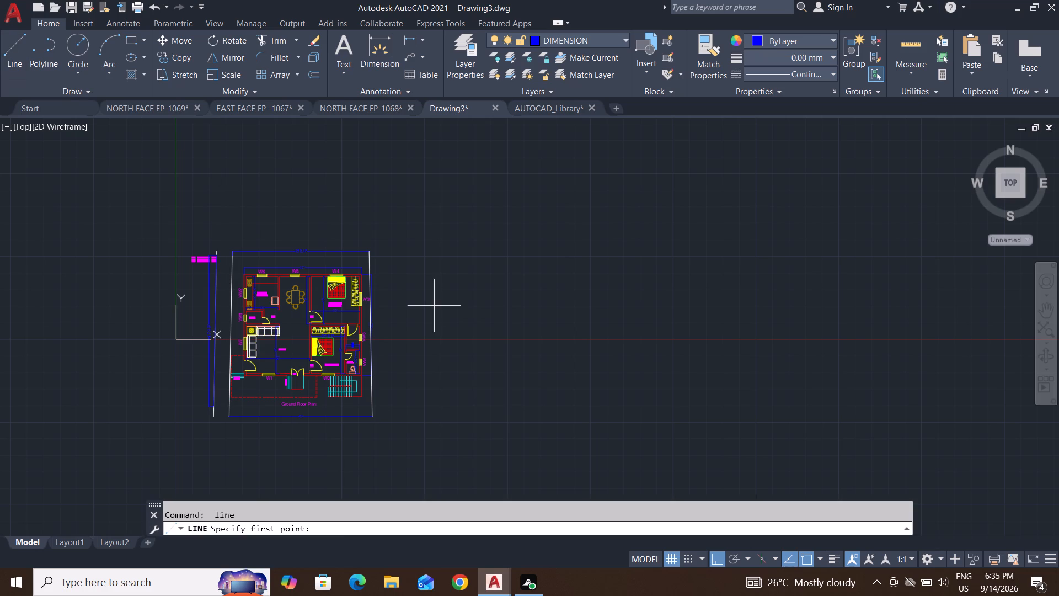
left_click(406, 304)
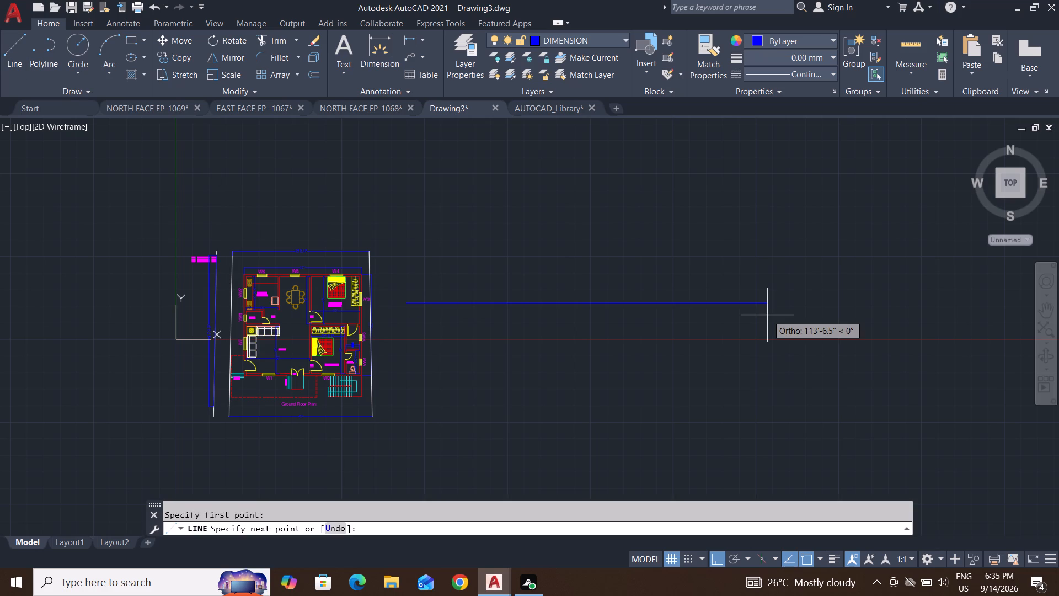
type("47")
key("apostrophe")
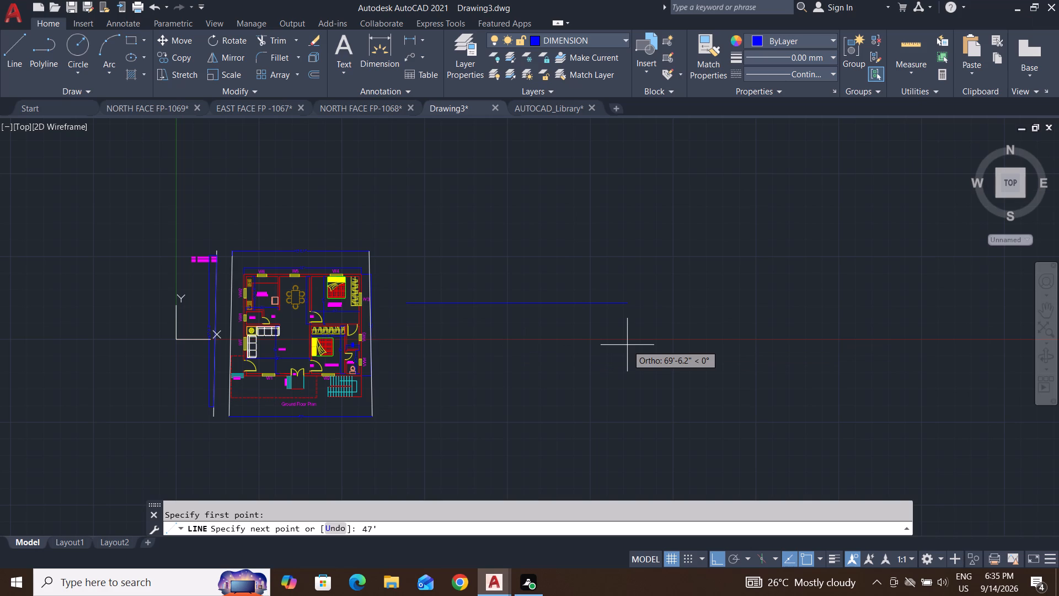
type("5.5\"")
key("Return")
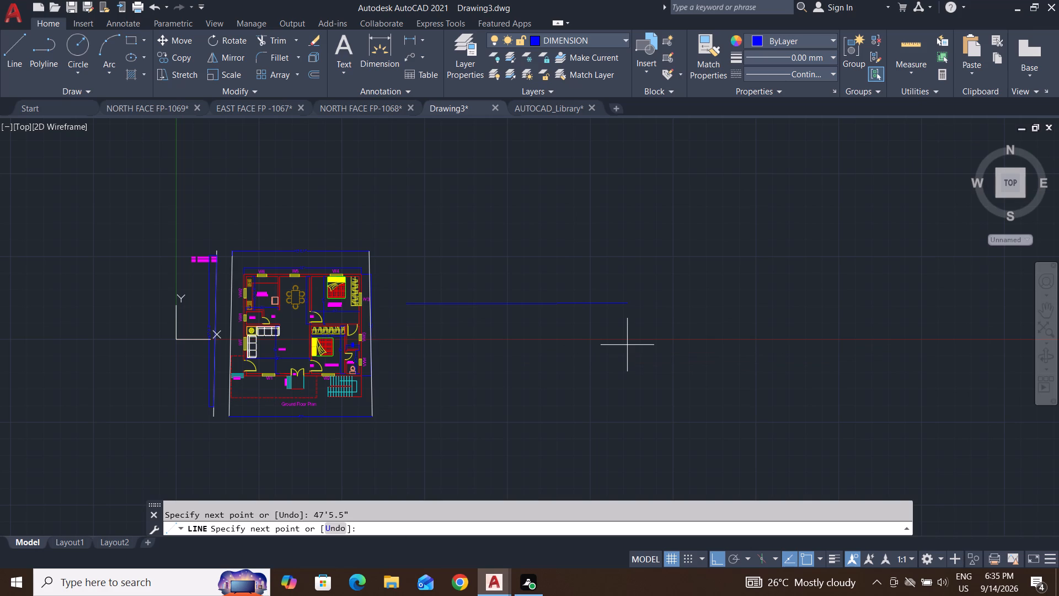
key("Return")
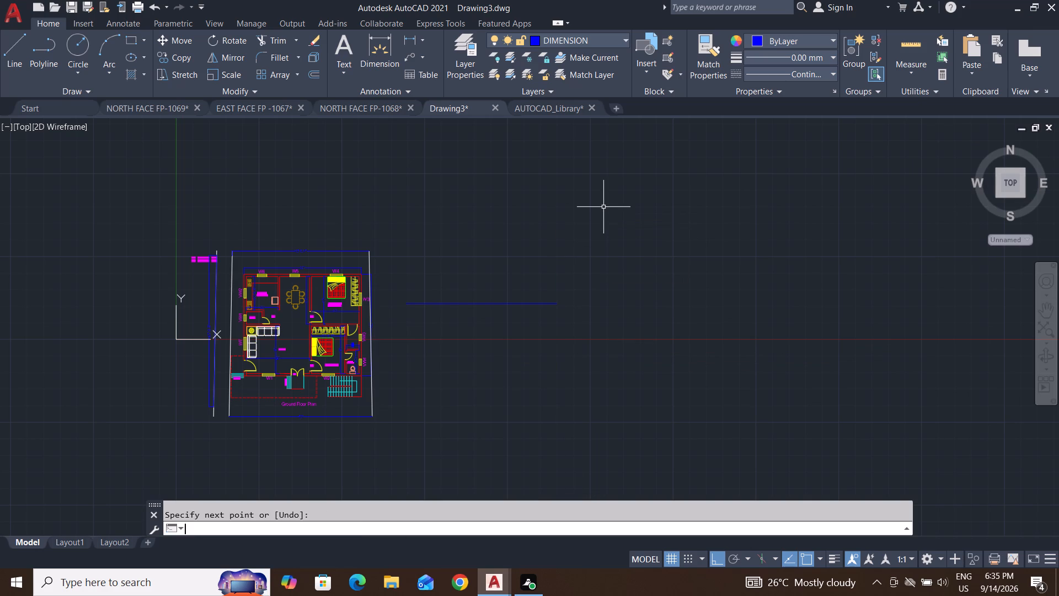
key("Escape")
key("Escape")
key("Escape")
key("Escape")
Erase the blue line overlaying the copied west boundary line, along with its 47'-5.5" vertical dimension.
scroll(204, 317, "up", 2)
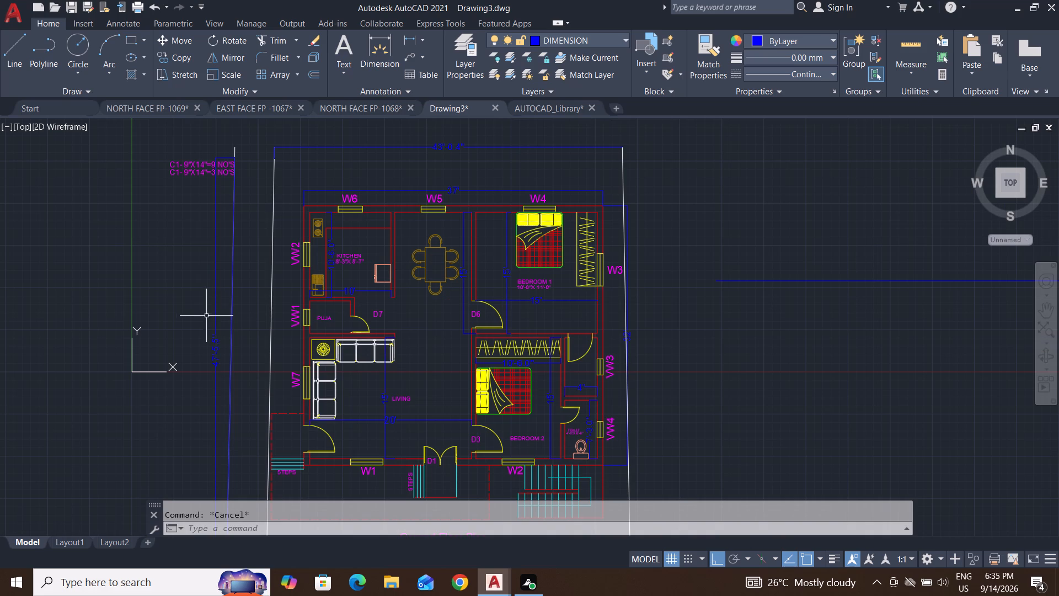
left_click(231, 322)
key("Delete")
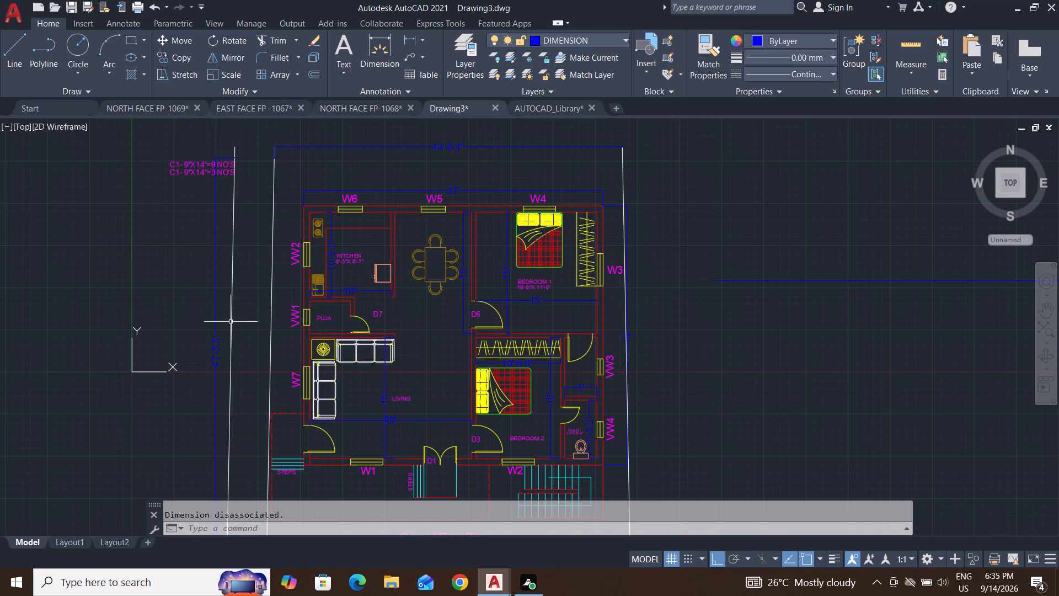
left_click(219, 300)
left_click(175, 353)
key("Delete")
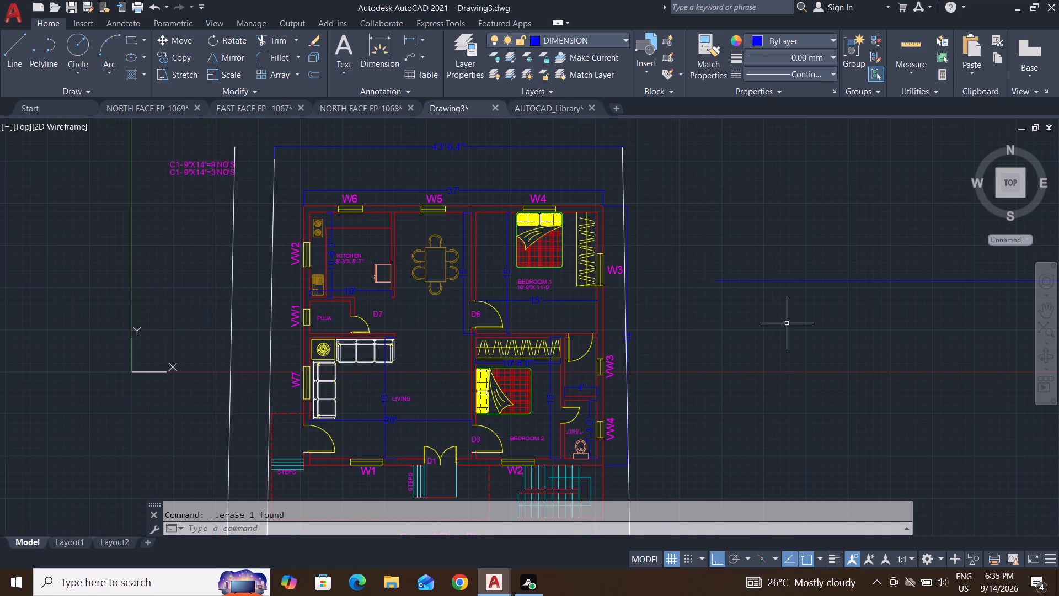
Rotate the horizontal 47'-5.5" line about its west end to a slightly slanted, near-vertical direction running south, with ortho off.
left_click(847, 252)
left_click(751, 357)
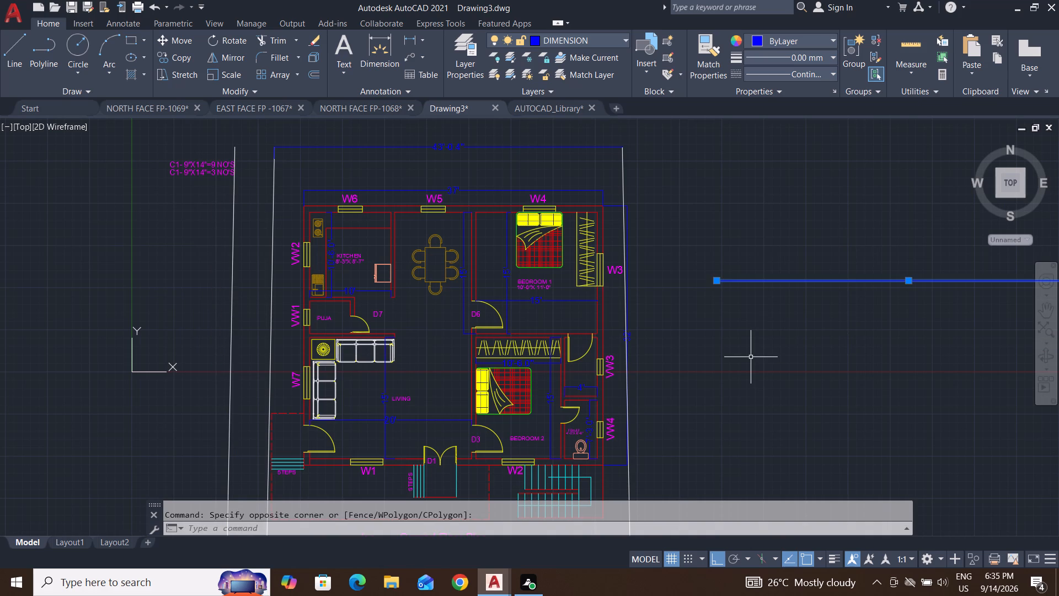
key("r")
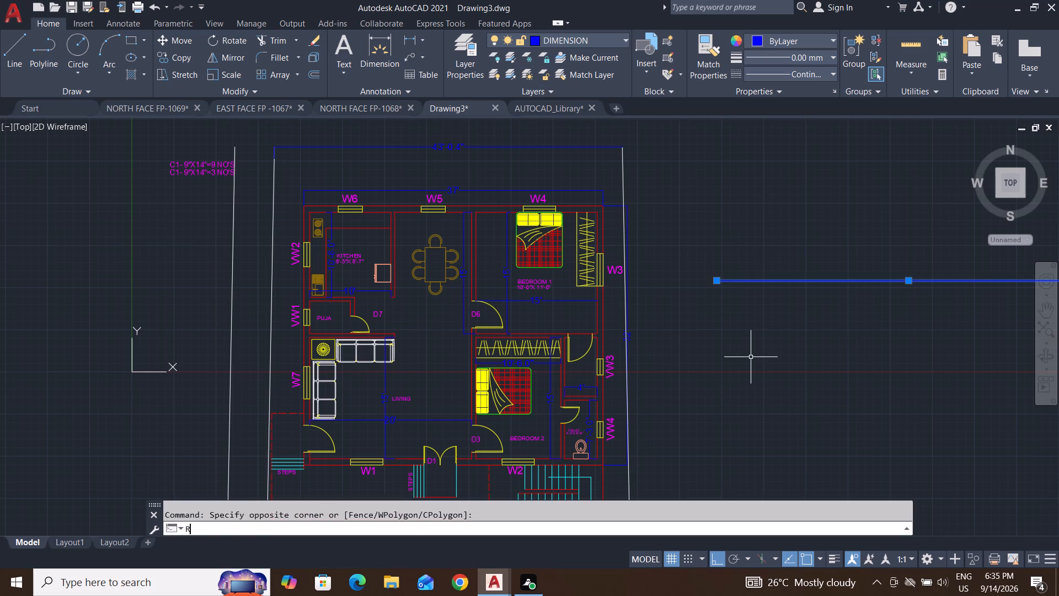
key("o")
key("Return")
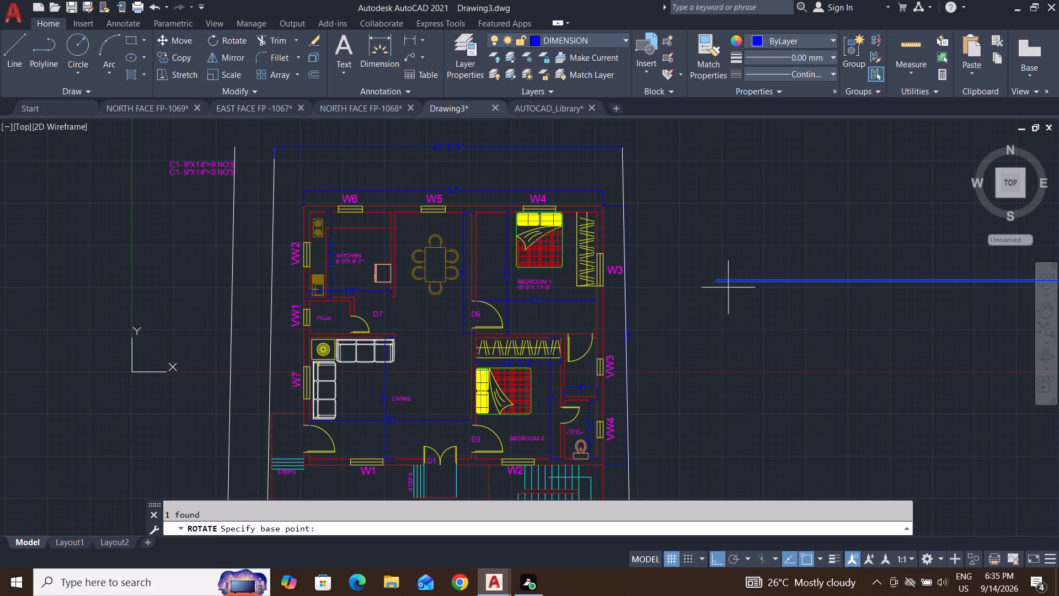
left_click(716, 281)
scroll(710, 453, "down", 2)
middle_click_drag(715, 454, 746, 282)
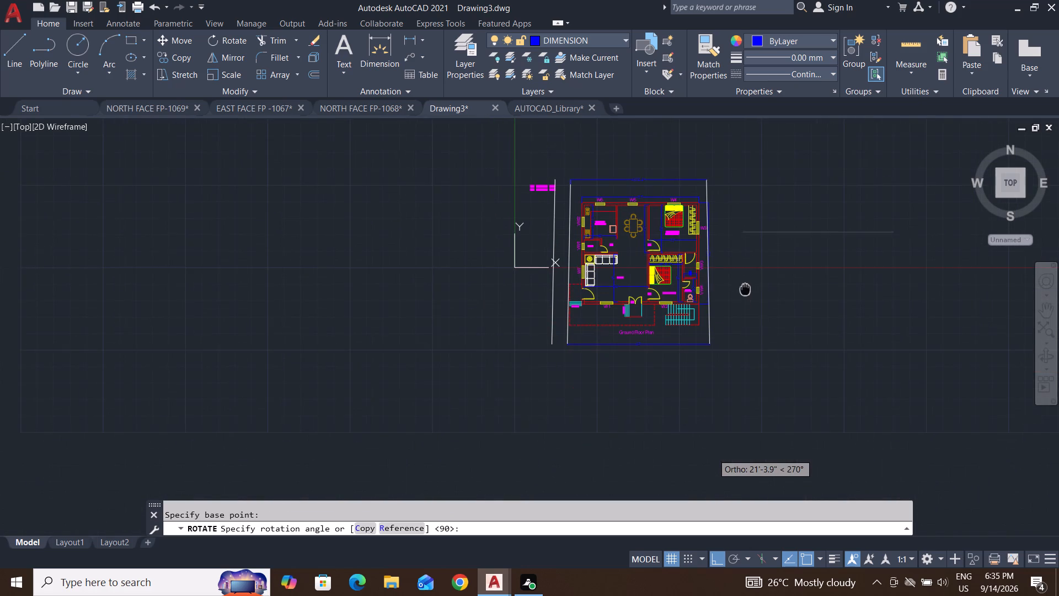
middle_click_drag(746, 282, 746, 278)
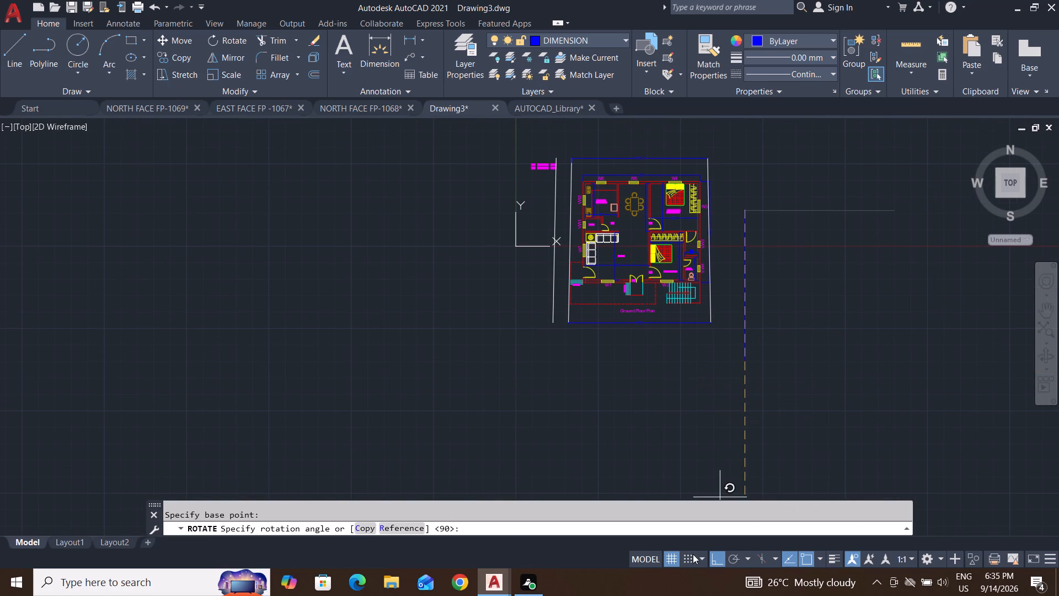
left_click(712, 557)
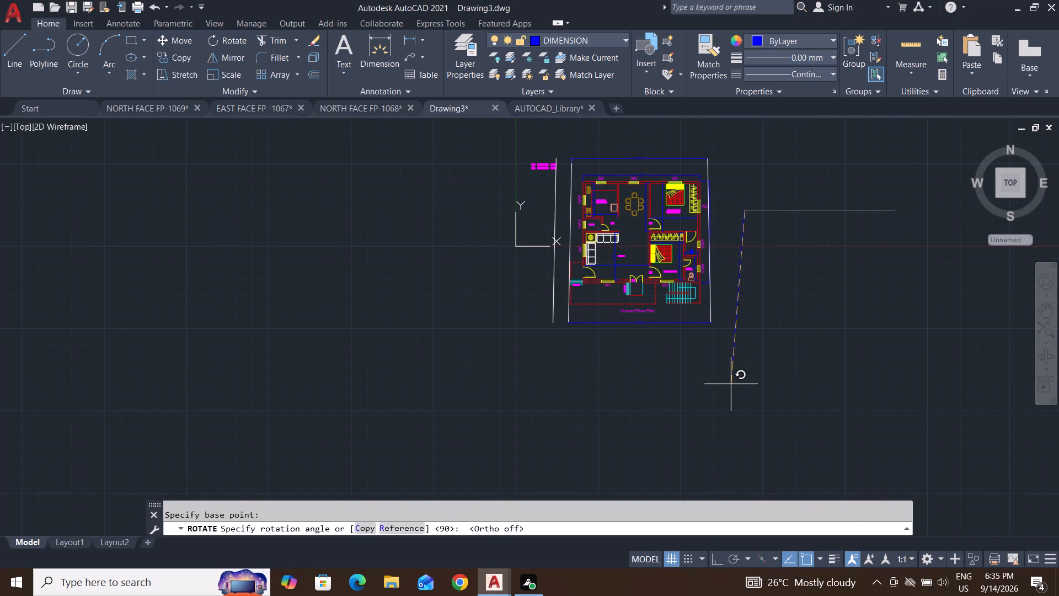
left_click(739, 391)
key("Escape")
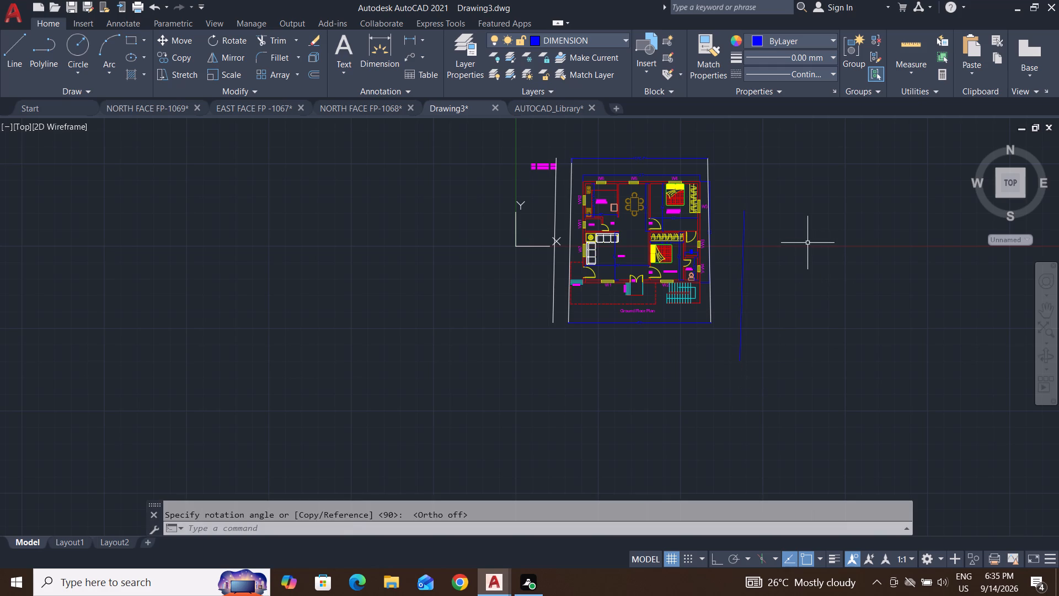
key("Escape")
key("Escape")
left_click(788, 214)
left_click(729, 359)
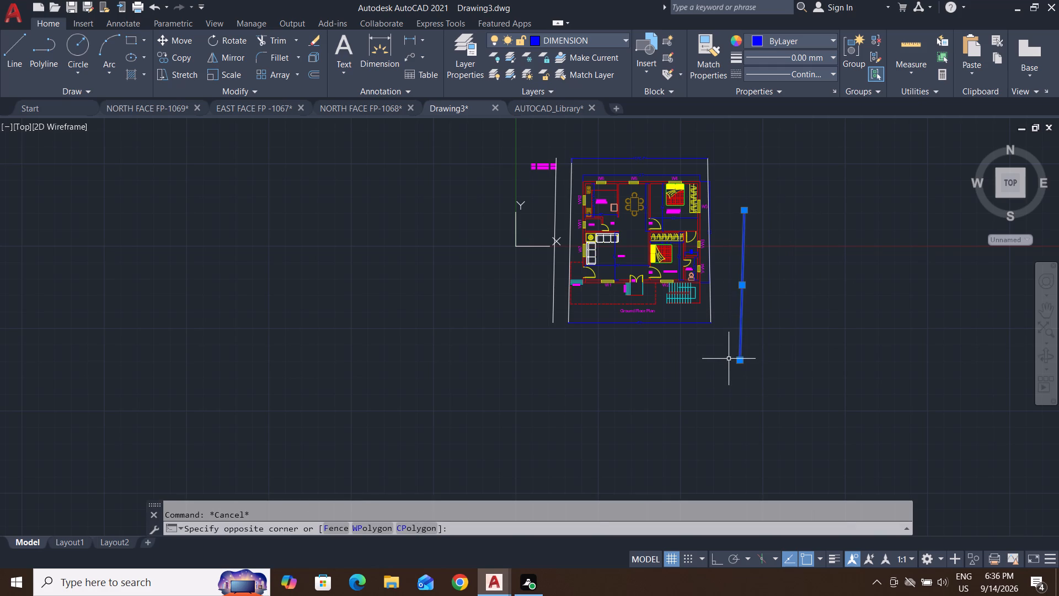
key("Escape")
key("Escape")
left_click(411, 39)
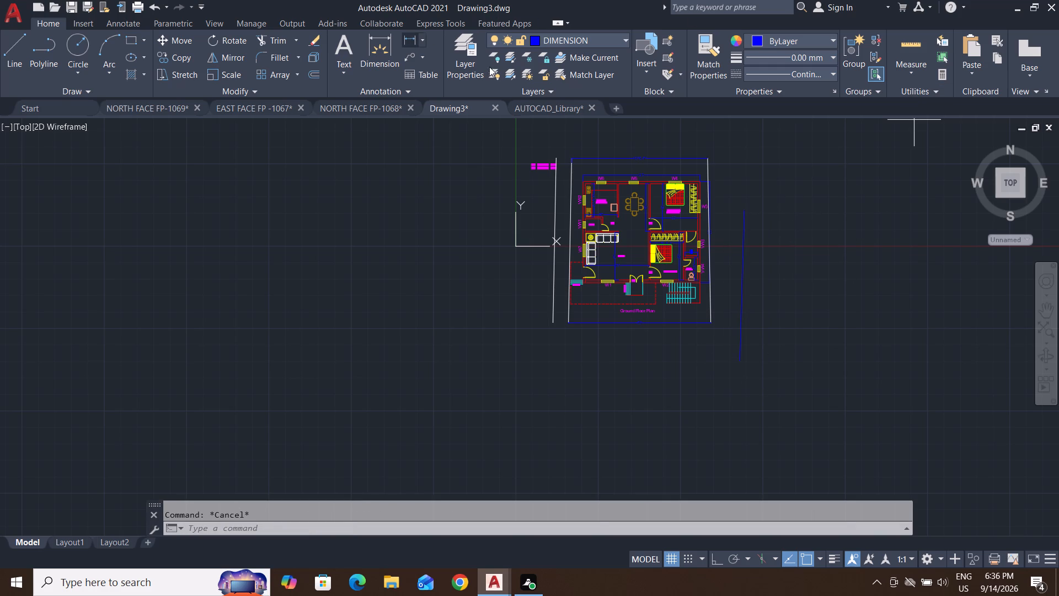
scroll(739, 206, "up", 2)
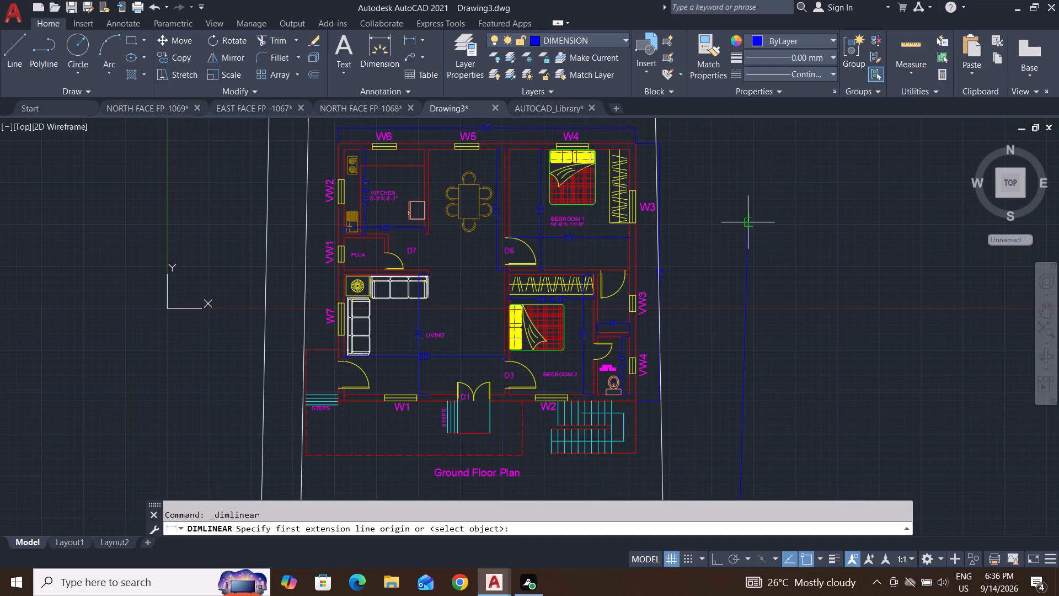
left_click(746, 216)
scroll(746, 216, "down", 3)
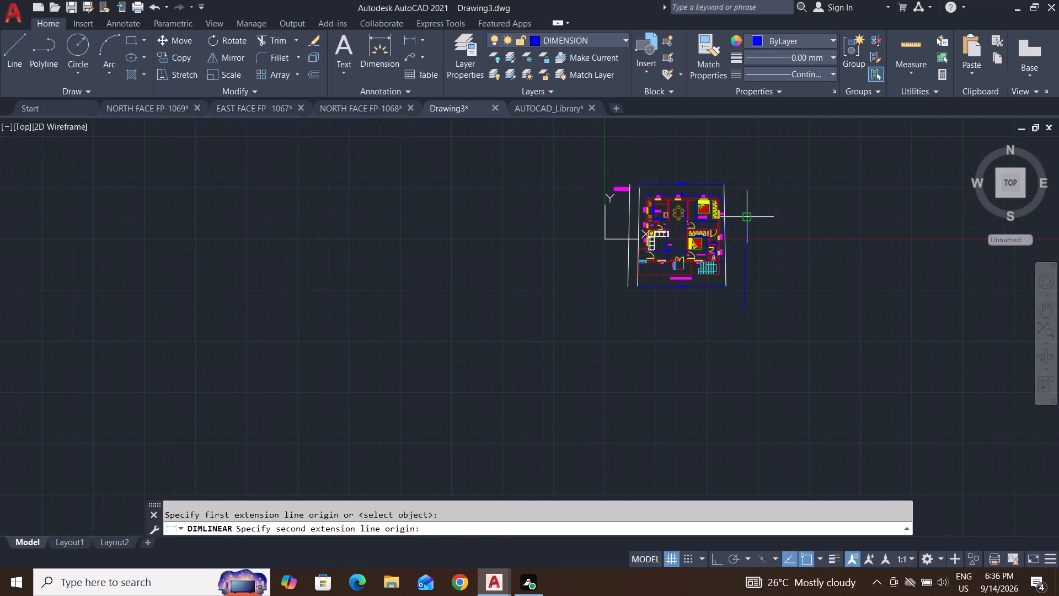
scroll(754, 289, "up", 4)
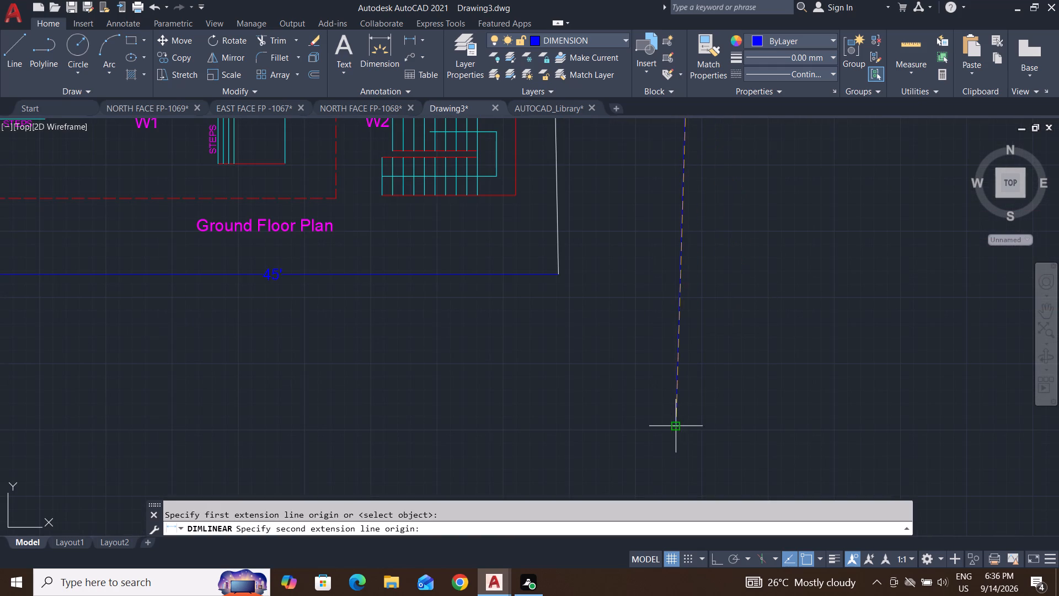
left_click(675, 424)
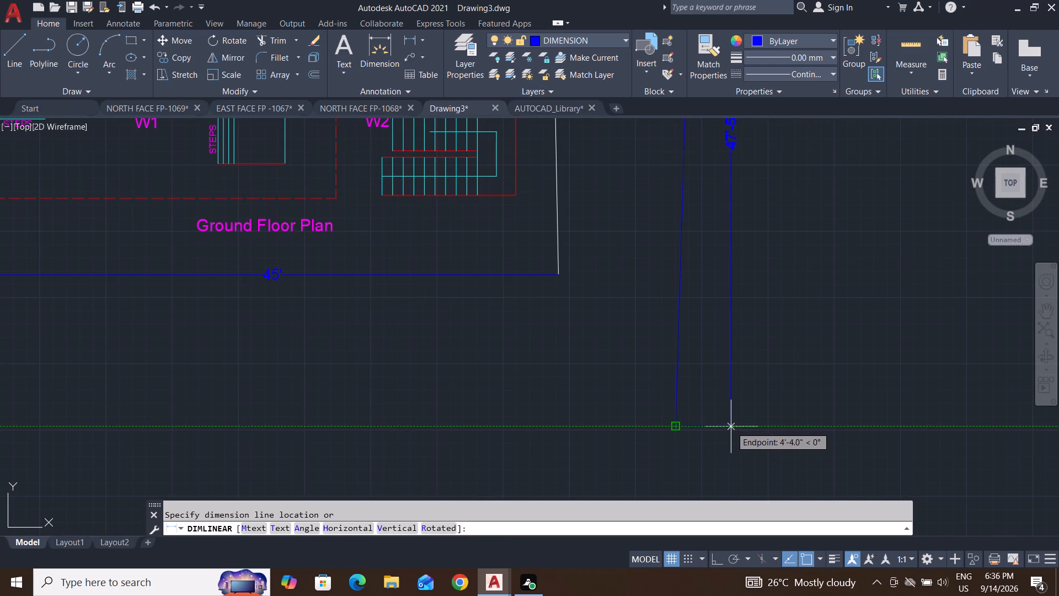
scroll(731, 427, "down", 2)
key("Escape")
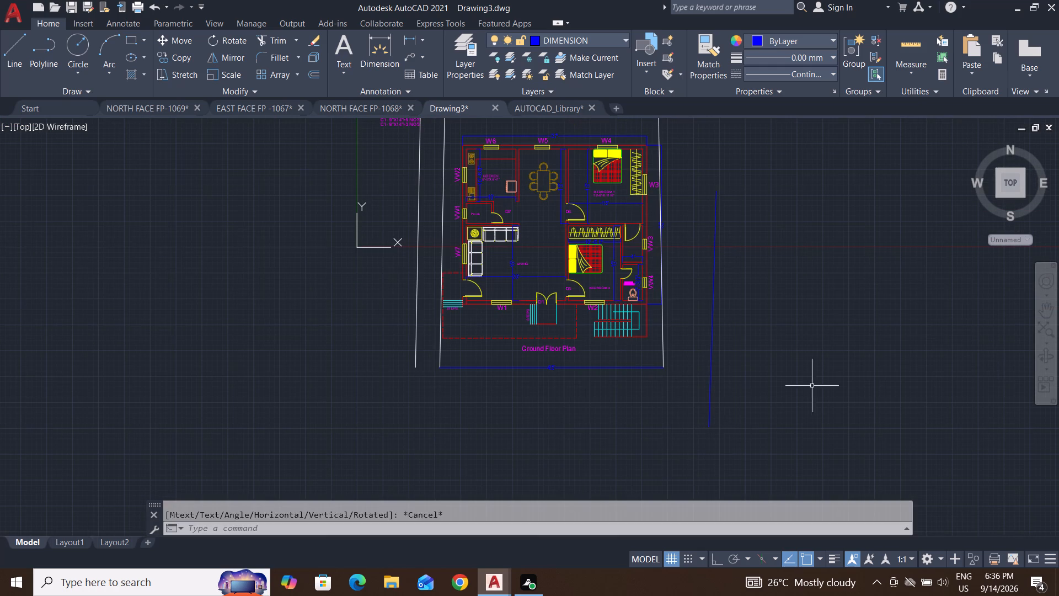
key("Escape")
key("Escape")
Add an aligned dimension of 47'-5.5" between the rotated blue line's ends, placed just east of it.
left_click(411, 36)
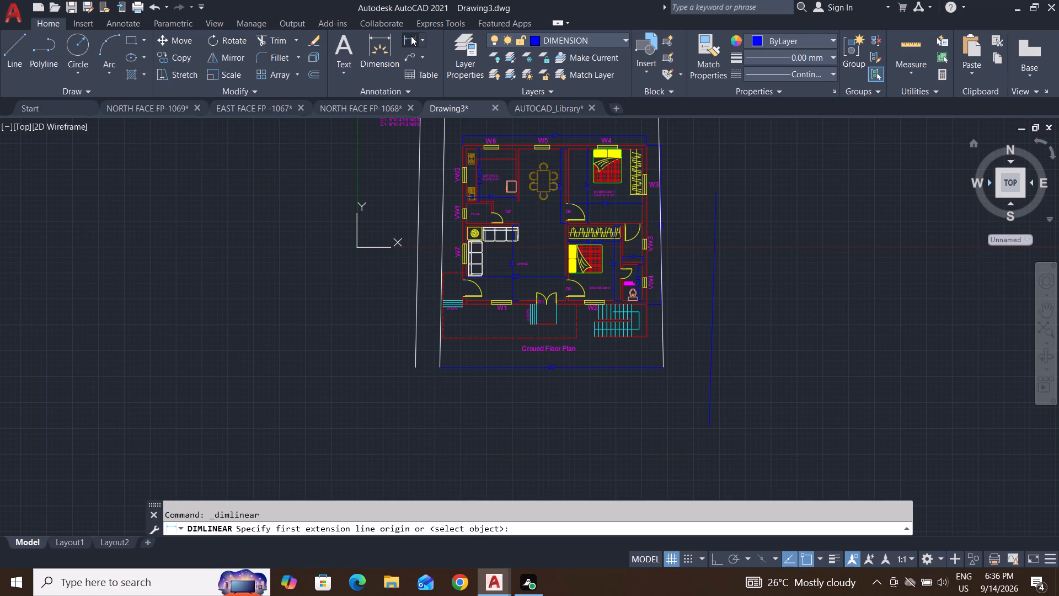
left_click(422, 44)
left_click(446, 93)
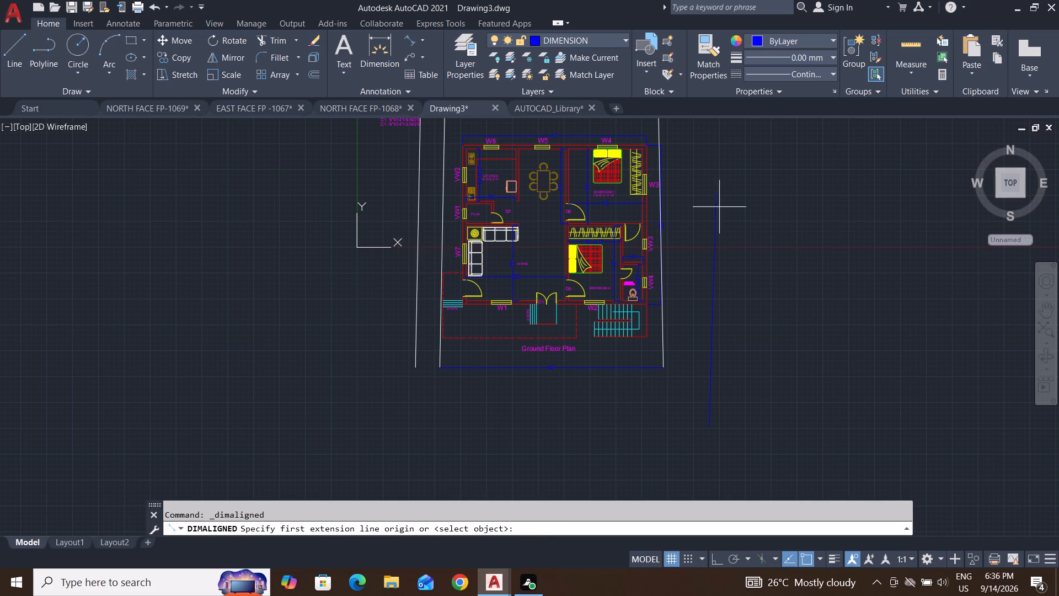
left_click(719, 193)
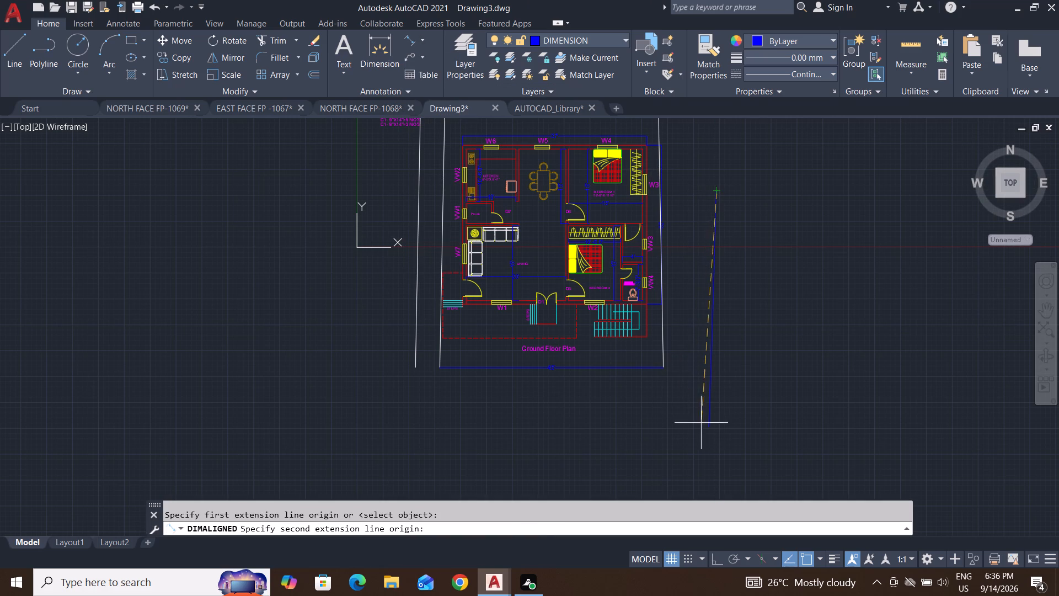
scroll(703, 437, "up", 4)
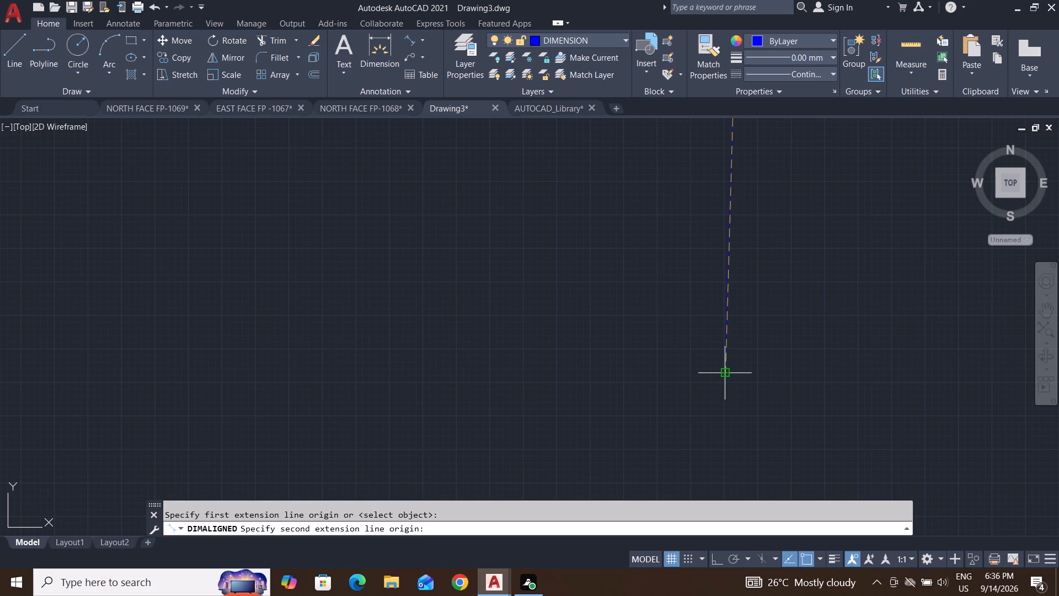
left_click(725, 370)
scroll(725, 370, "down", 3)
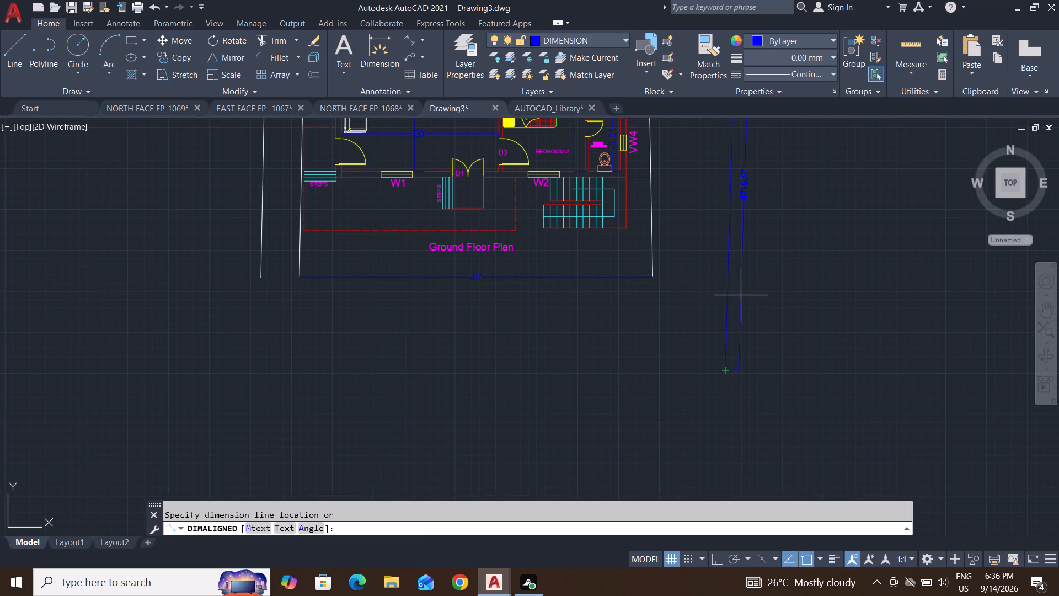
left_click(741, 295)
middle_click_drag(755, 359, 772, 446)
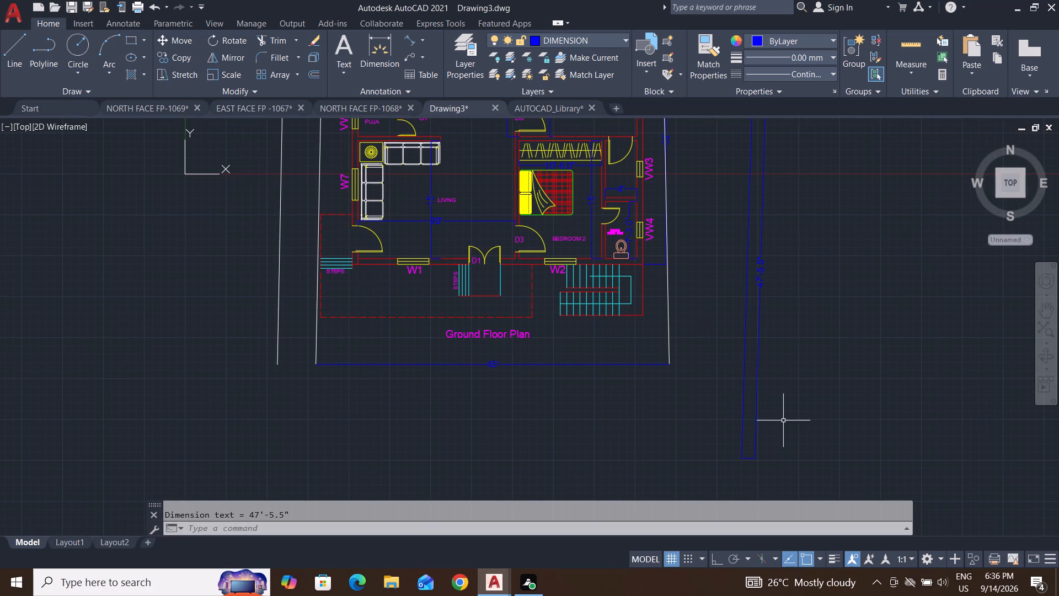
Erase the copied white boundary line standing west of the floor plan's plot.
scroll(789, 337, "down", 1)
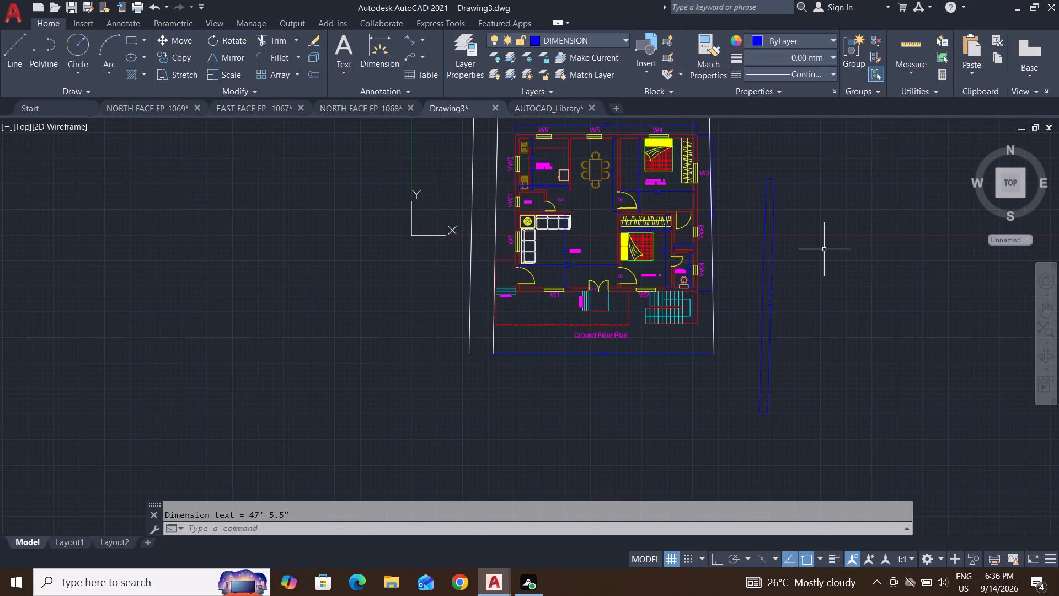
middle_click_drag(529, 257, 560, 304)
key("Escape")
key("Escape")
key("Escape")
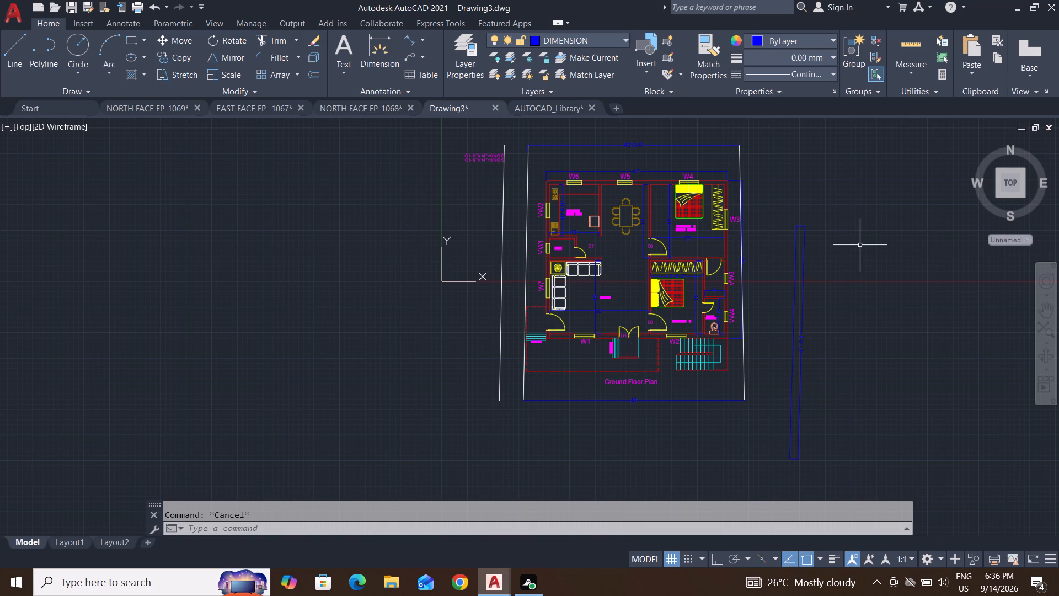
key("Escape")
key("Escape")
left_click(520, 203)
left_click(491, 244)
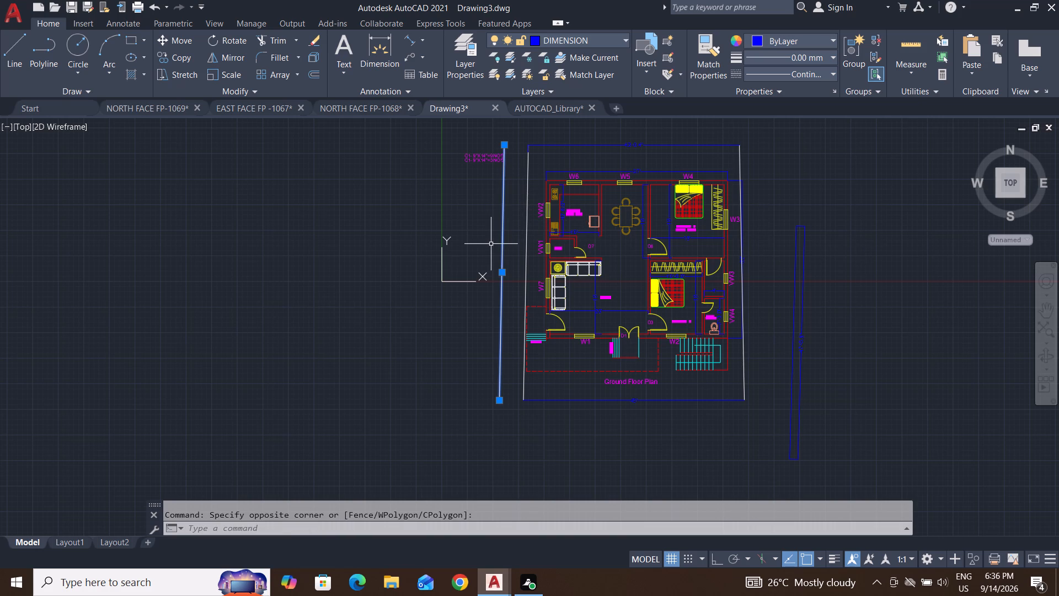
key("Delete")
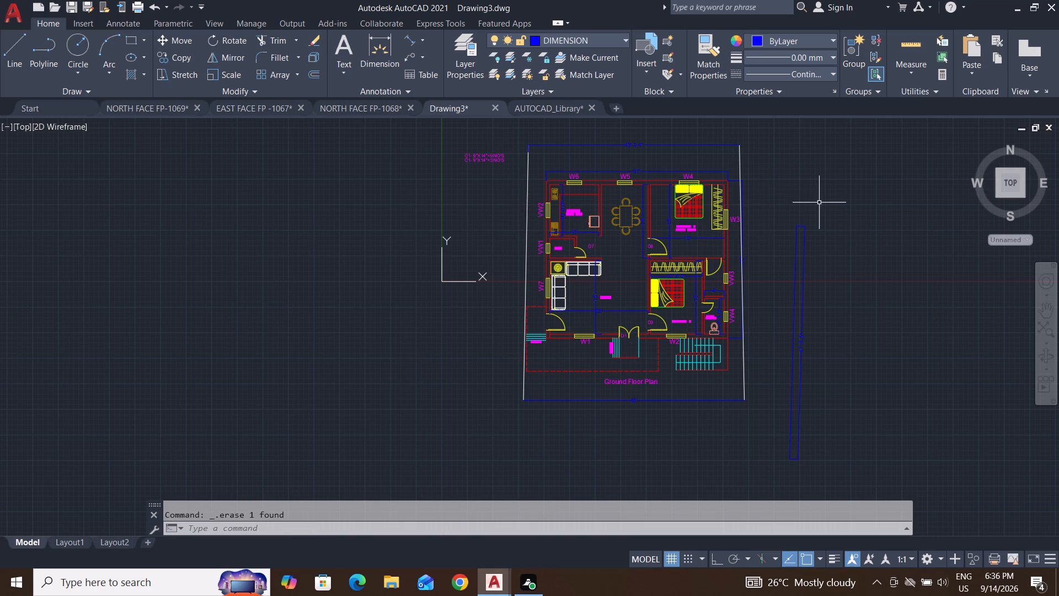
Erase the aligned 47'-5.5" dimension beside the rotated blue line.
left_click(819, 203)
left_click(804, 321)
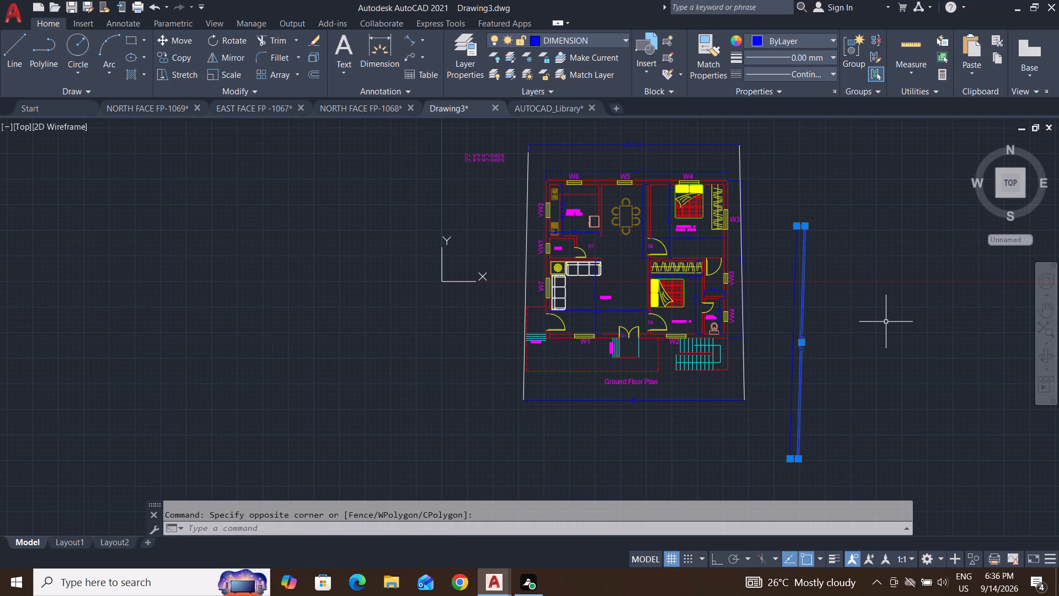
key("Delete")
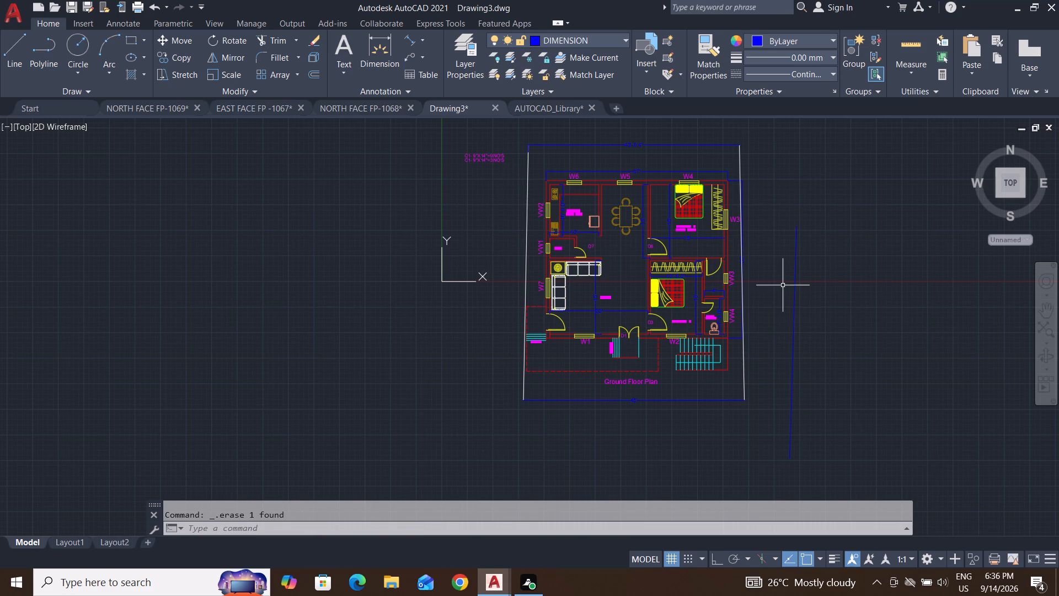
Move the rotated blue line by its north end to just west of the north end of the plot's west boundary line.
left_click(795, 306)
key("m")
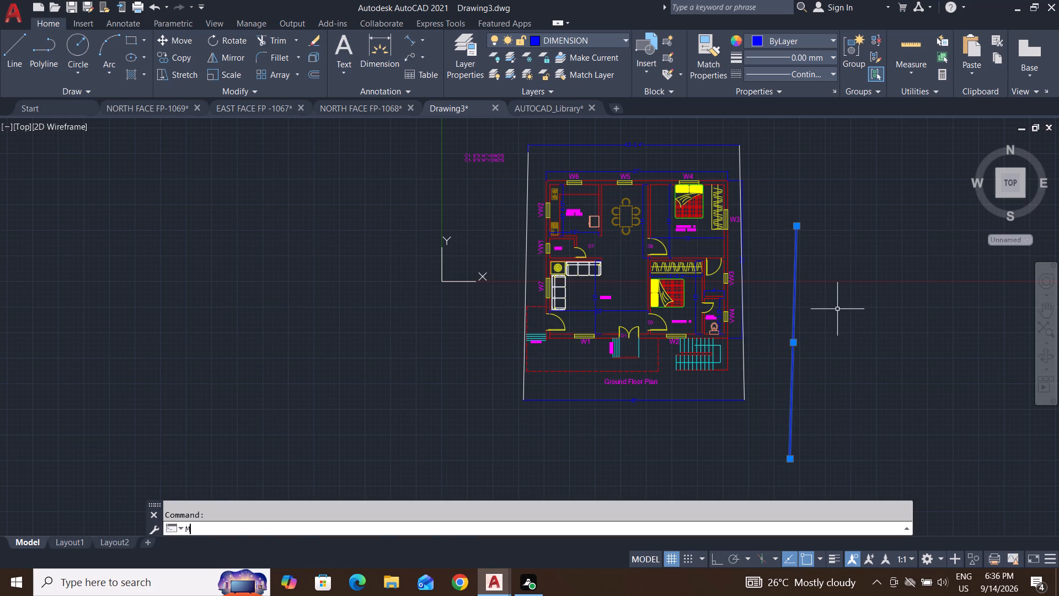
key("Return")
left_click(799, 226)
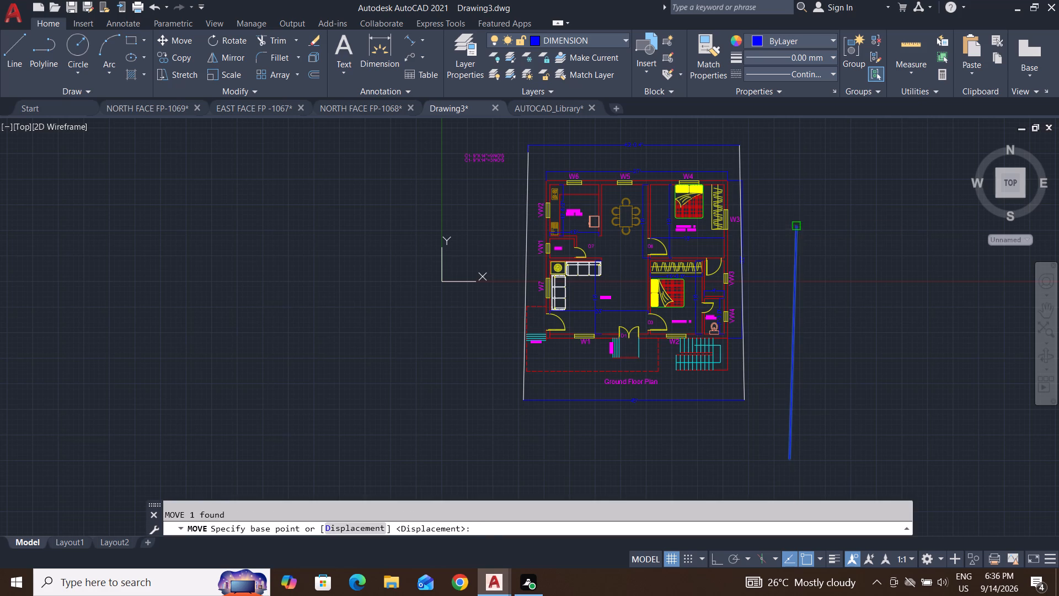
scroll(543, 152, "up", 3)
middle_click_drag(538, 165, 583, 244)
scroll(547, 226, "up", 2)
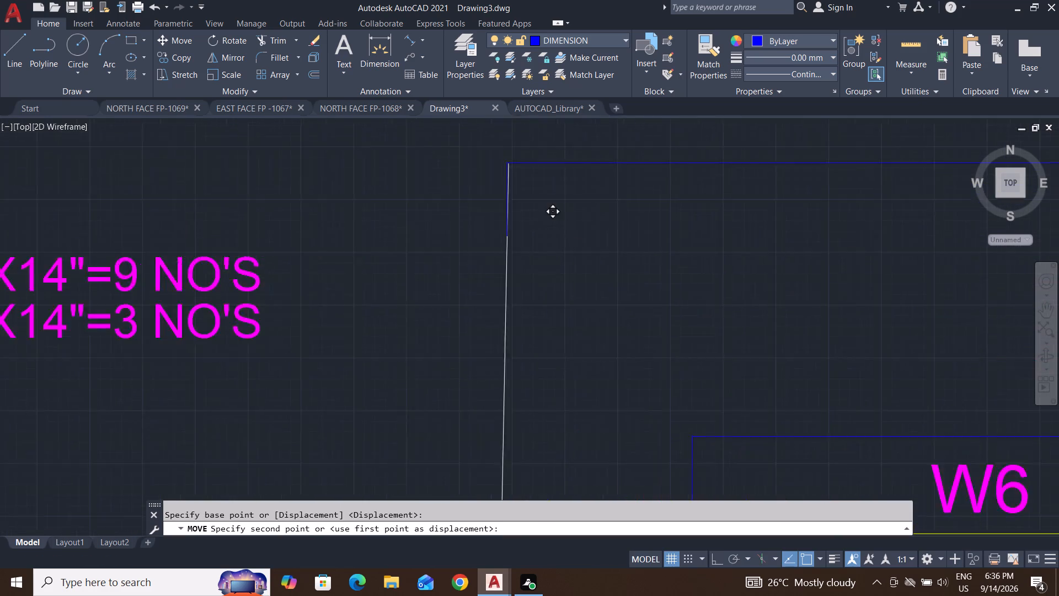
scroll(543, 222, "up", 1)
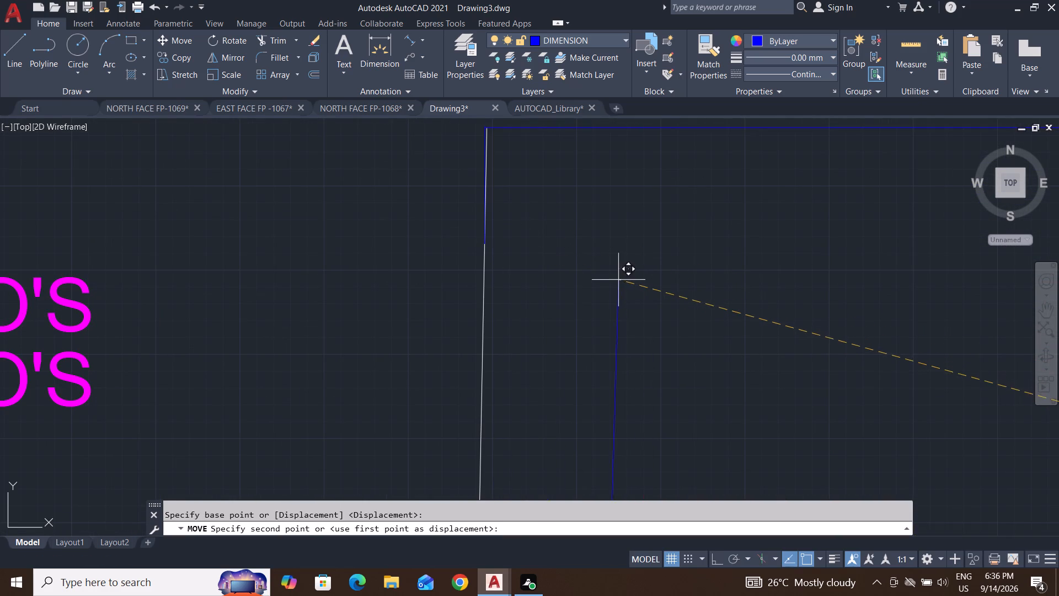
left_click(363, 225)
key("Escape")
key("Escape")
Erase the white west boundary line of the plot beside the moved blue line.
scroll(482, 154, "up", 4)
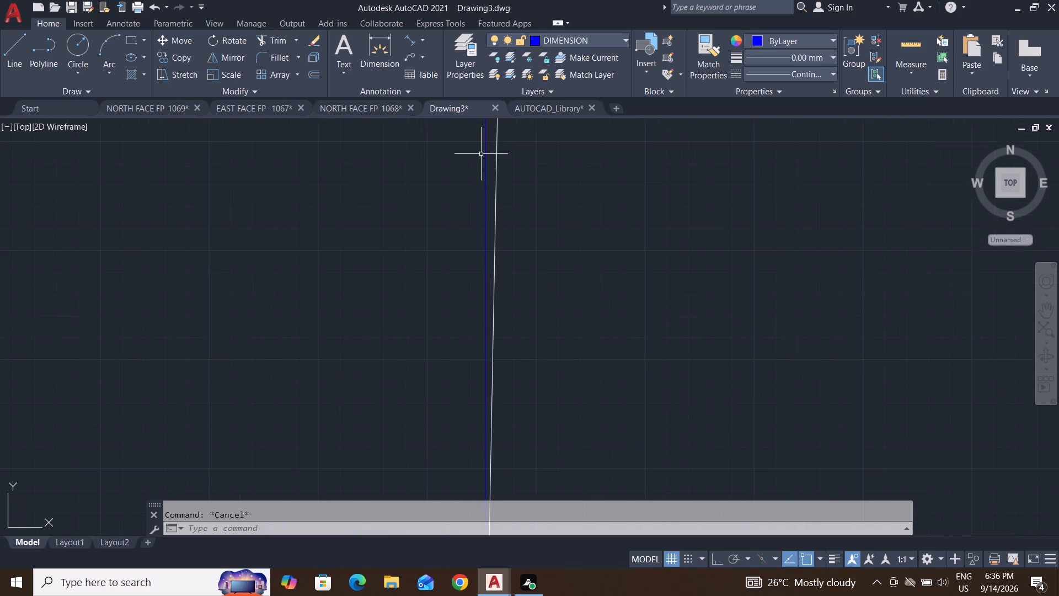
left_click(517, 162)
left_click(491, 205)
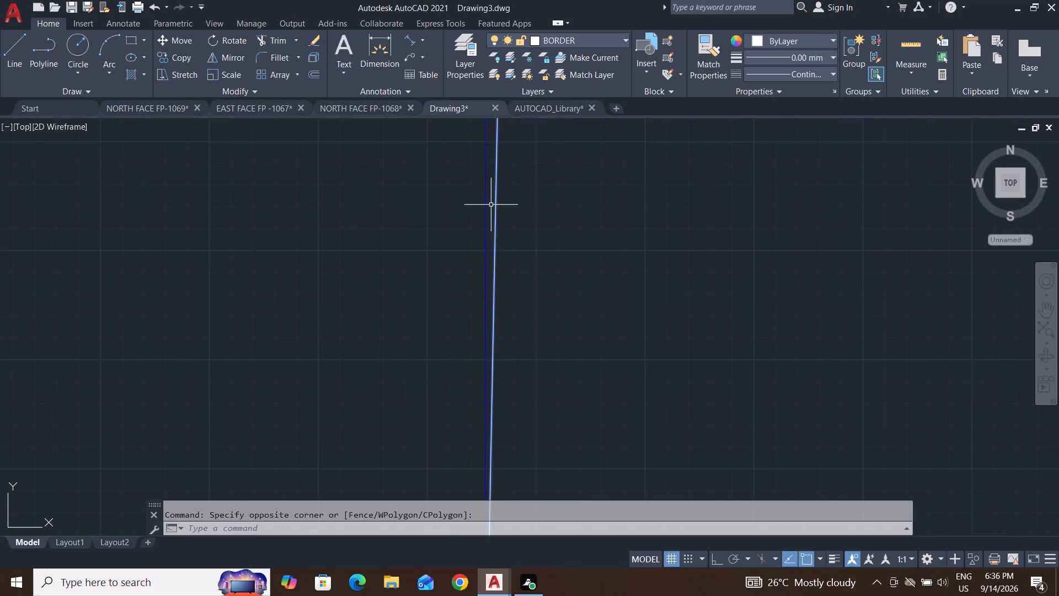
key("Delete")
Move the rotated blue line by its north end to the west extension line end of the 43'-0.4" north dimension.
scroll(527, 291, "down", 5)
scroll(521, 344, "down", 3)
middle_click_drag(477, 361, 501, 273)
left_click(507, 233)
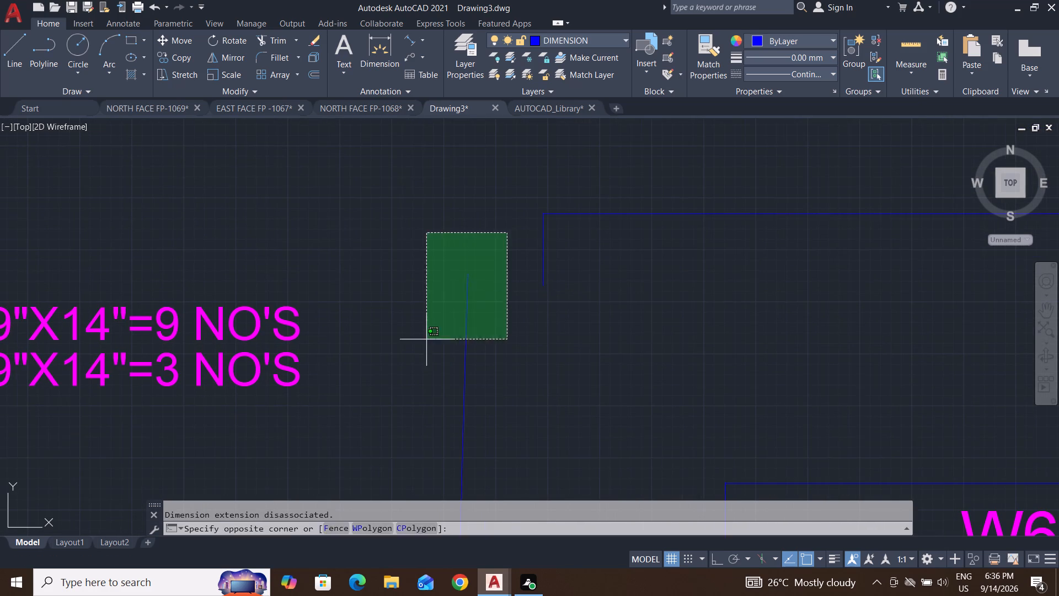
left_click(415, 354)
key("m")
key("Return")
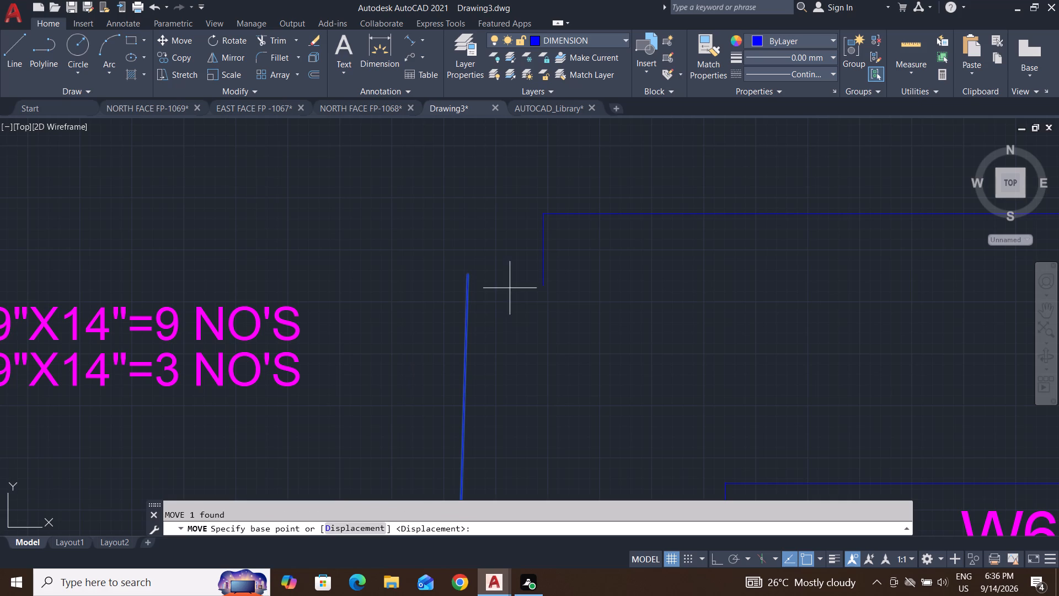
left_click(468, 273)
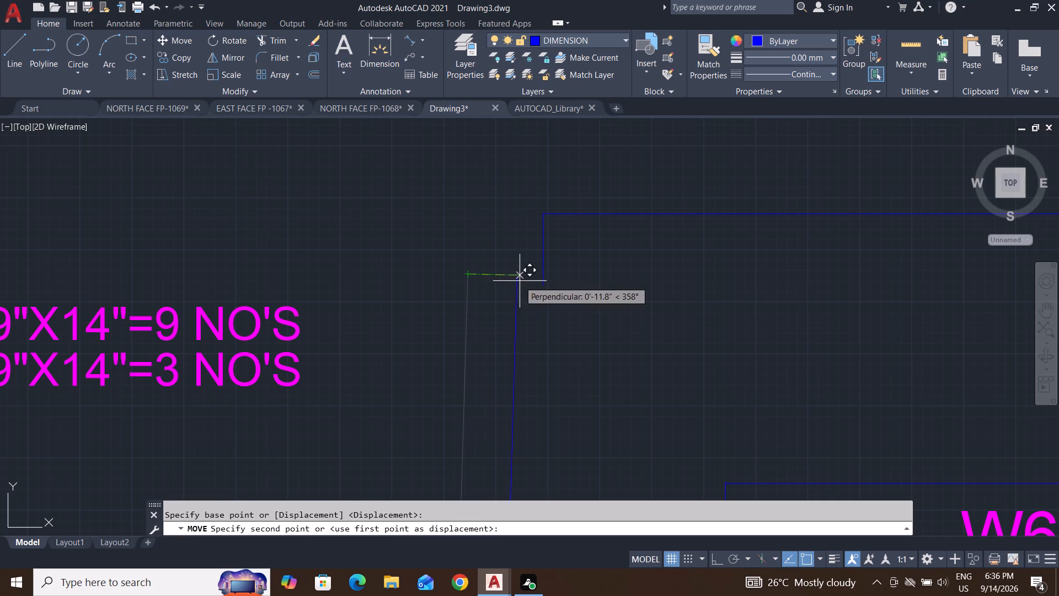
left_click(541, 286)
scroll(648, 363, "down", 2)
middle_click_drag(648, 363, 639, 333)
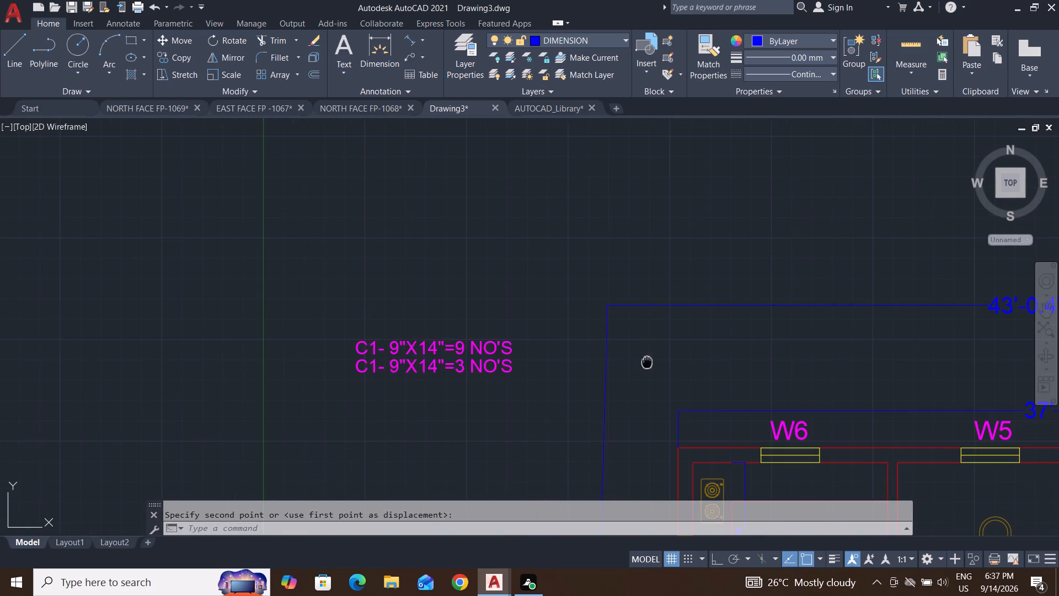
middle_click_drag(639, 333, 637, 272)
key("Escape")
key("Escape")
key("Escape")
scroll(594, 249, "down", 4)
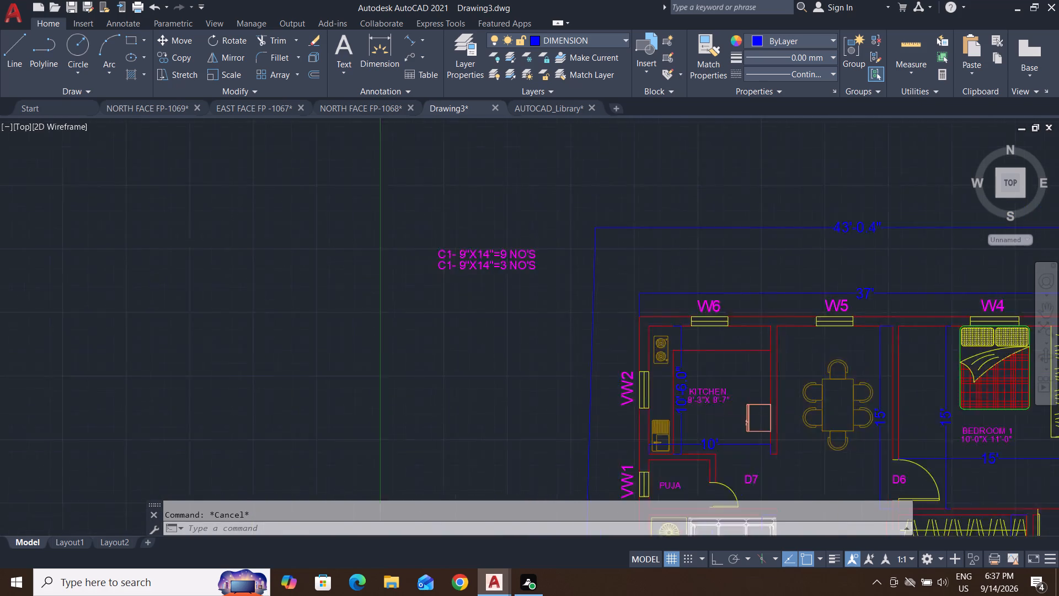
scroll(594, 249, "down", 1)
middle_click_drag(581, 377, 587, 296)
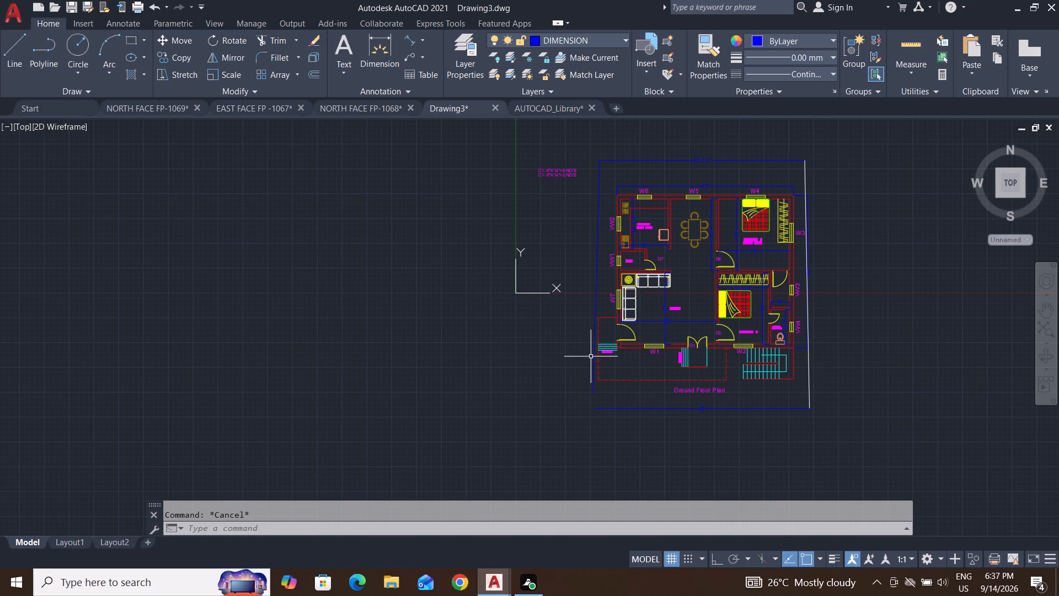
Move the slanted blue line a short distance west, clear of the floor plan's west plot edge.
scroll(607, 275, "up", 2)
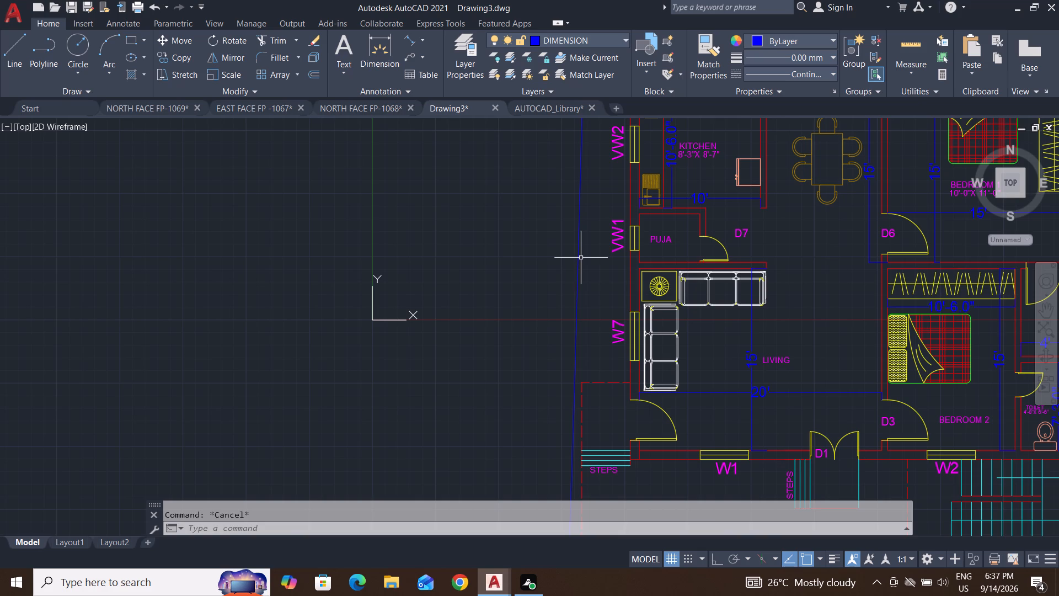
left_click(579, 256)
key("m")
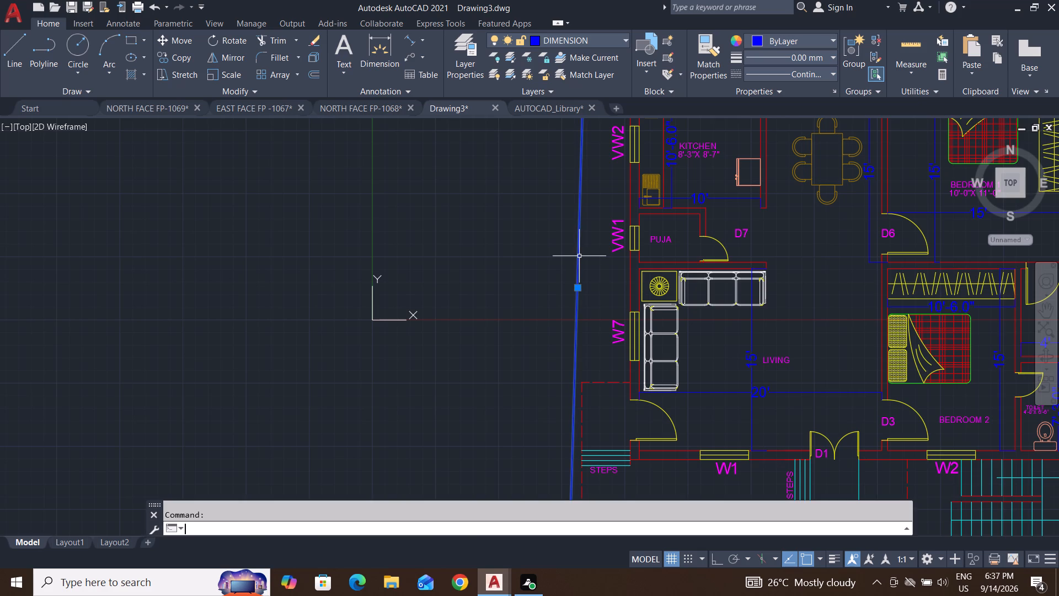
key("Return")
left_click(580, 247)
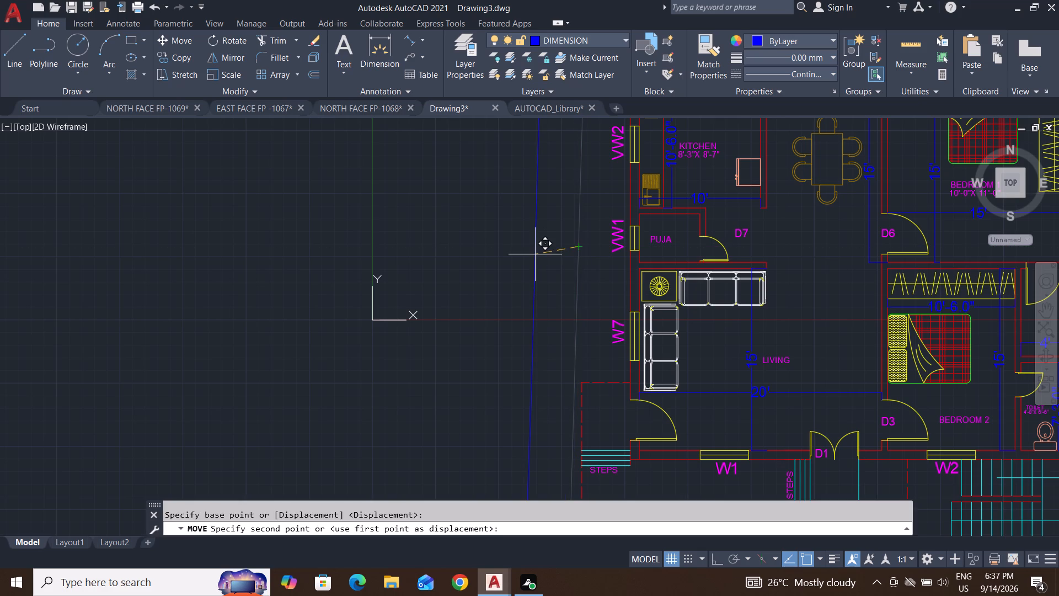
left_click(535, 254)
scroll(548, 305, "down", 4)
scroll(554, 291, "up", 1)
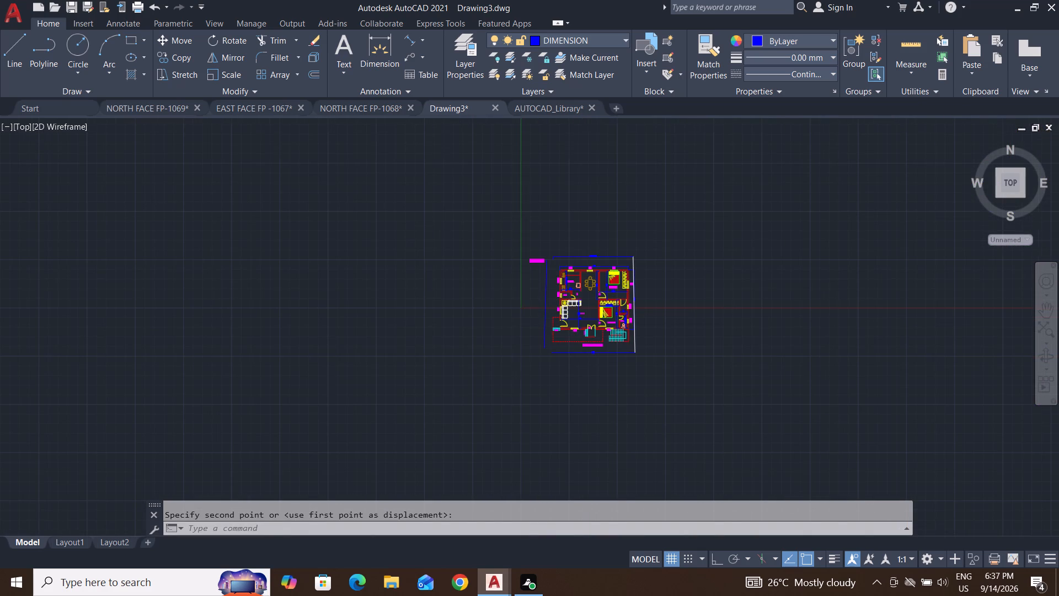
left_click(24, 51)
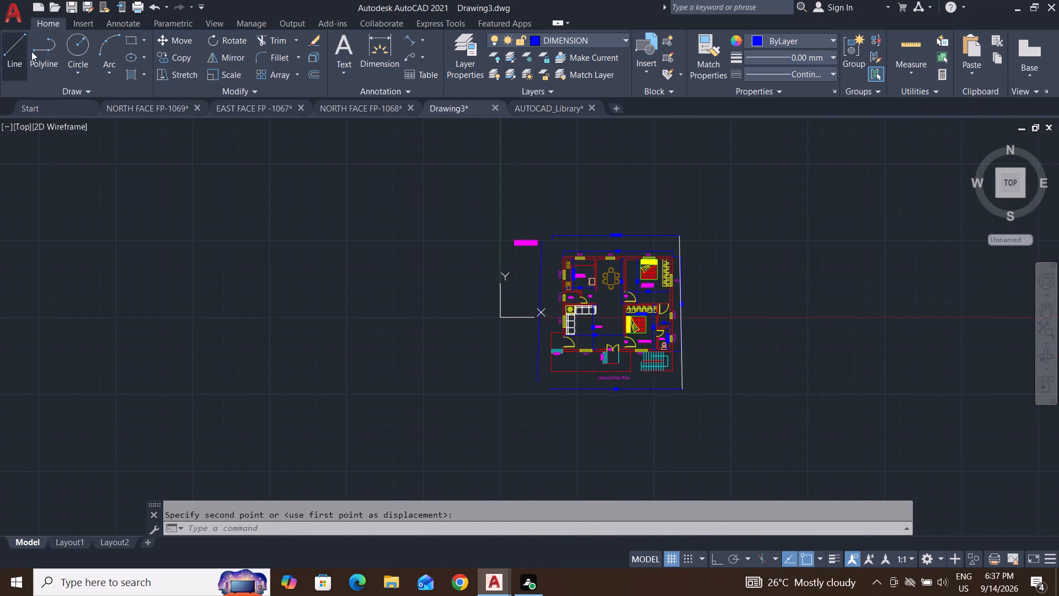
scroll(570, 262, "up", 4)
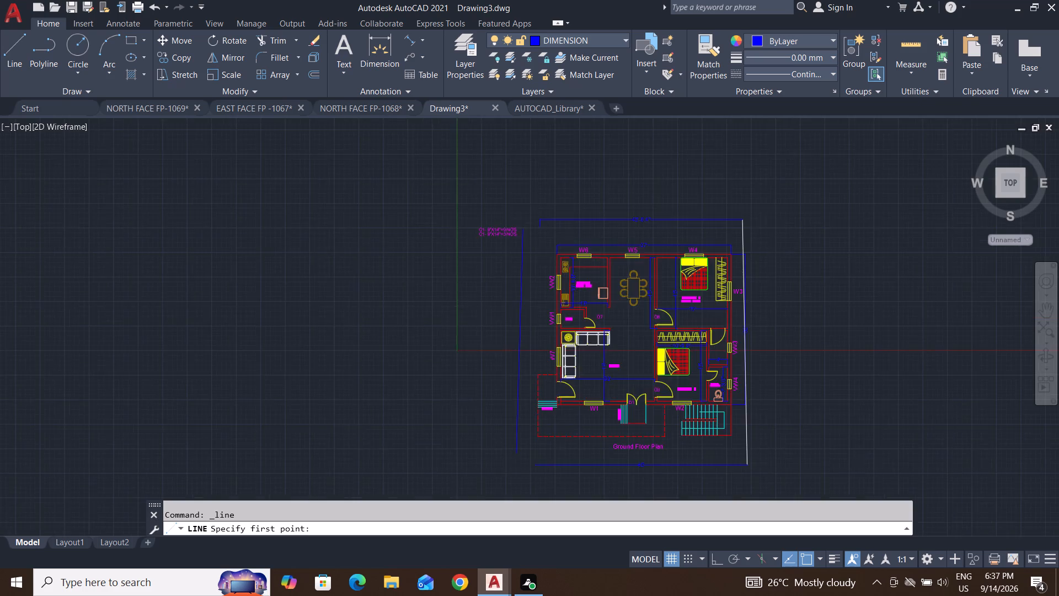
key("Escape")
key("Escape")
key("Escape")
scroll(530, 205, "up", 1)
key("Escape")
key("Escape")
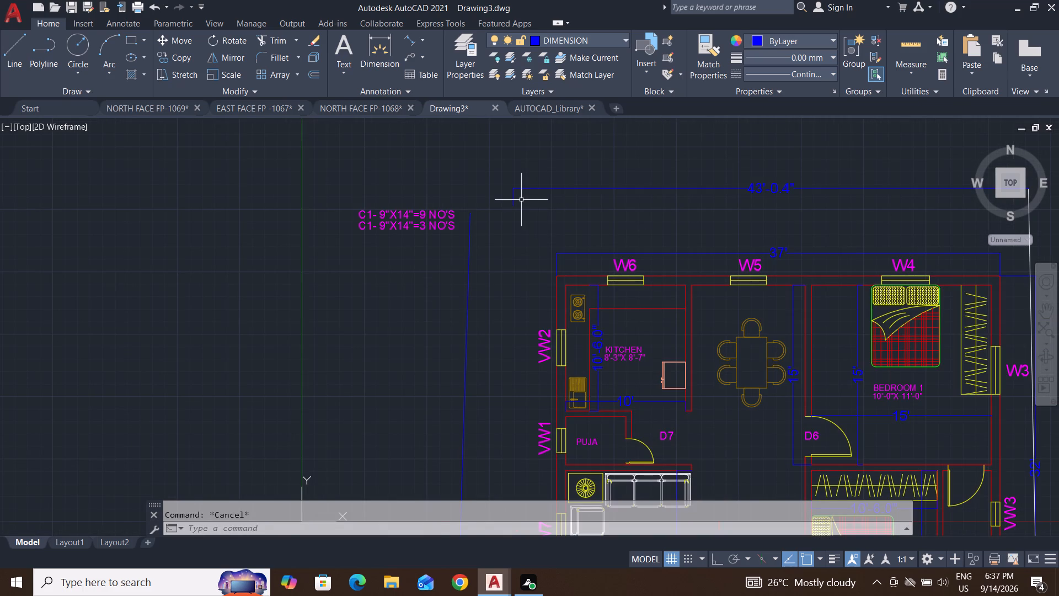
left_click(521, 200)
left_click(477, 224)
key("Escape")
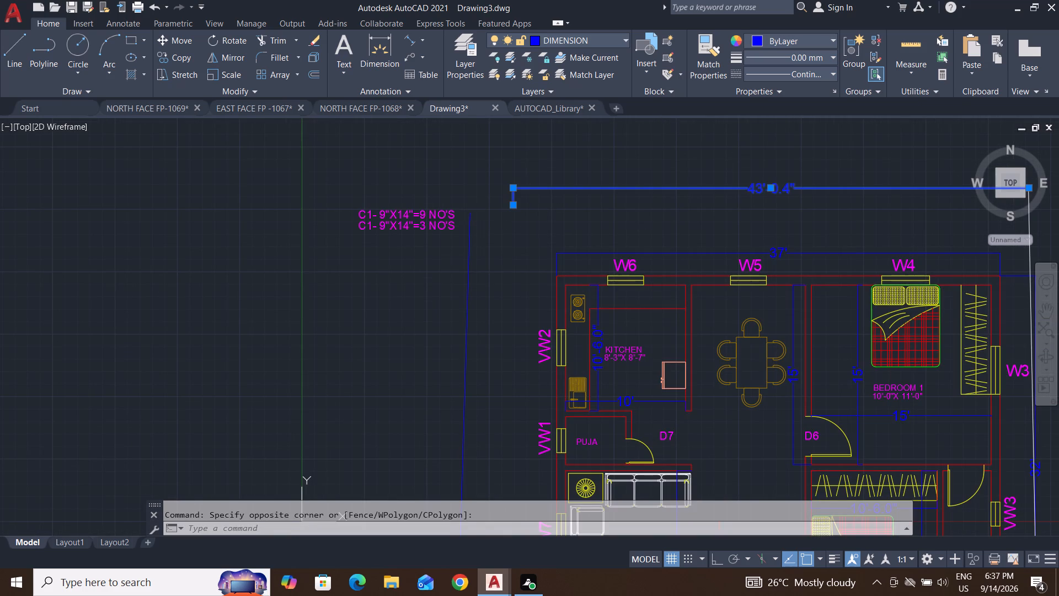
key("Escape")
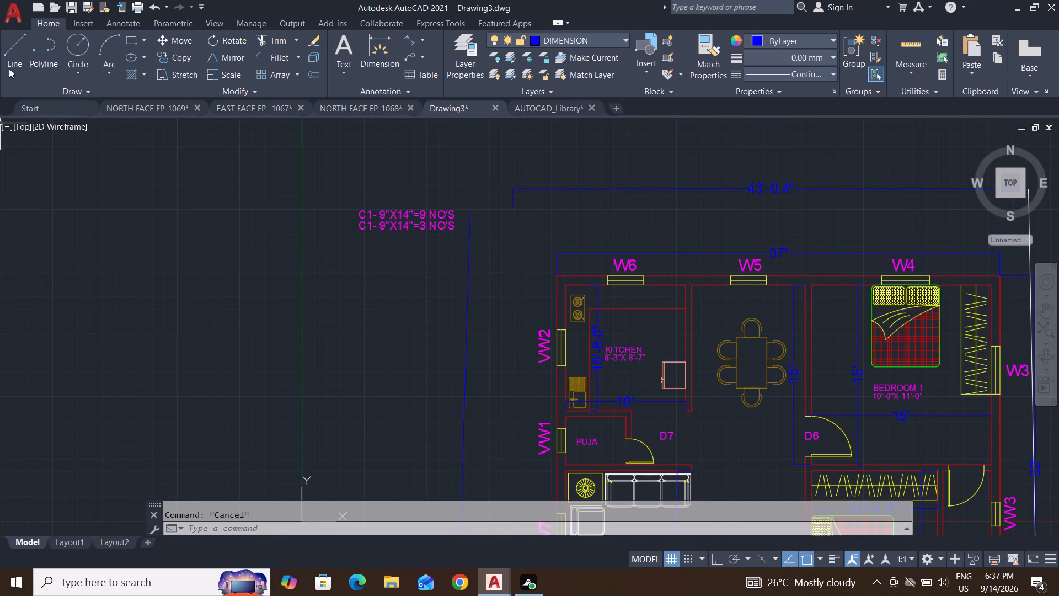
Draw the west plot boundary line from the 43'-0.4" dimension's west extension end to the west end of the 45' dimension.
left_click(8, 50)
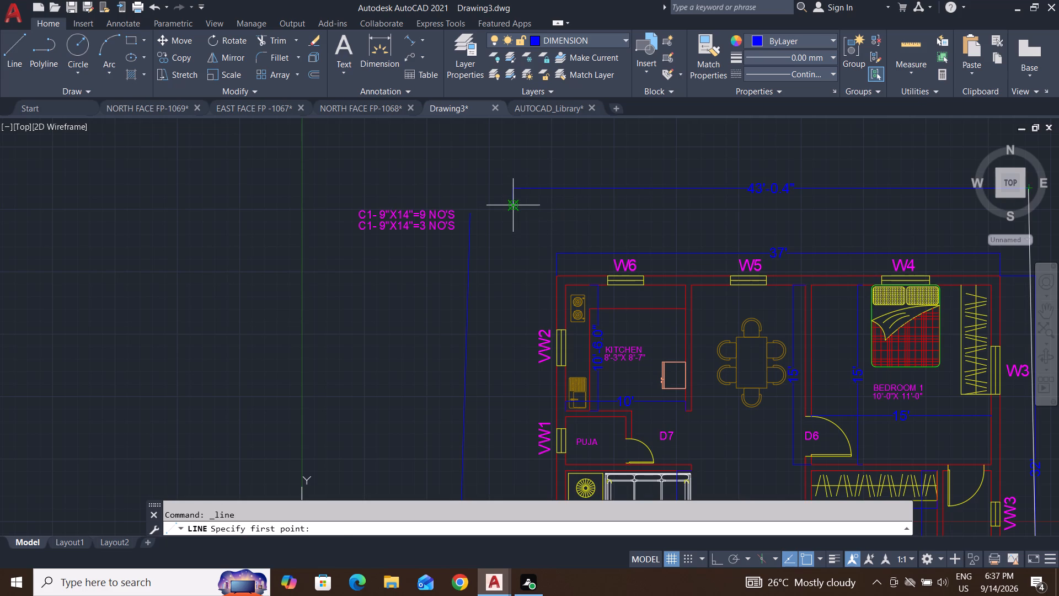
left_click(512, 207)
scroll(512, 207, "down", 4)
scroll(493, 379, "up", 3)
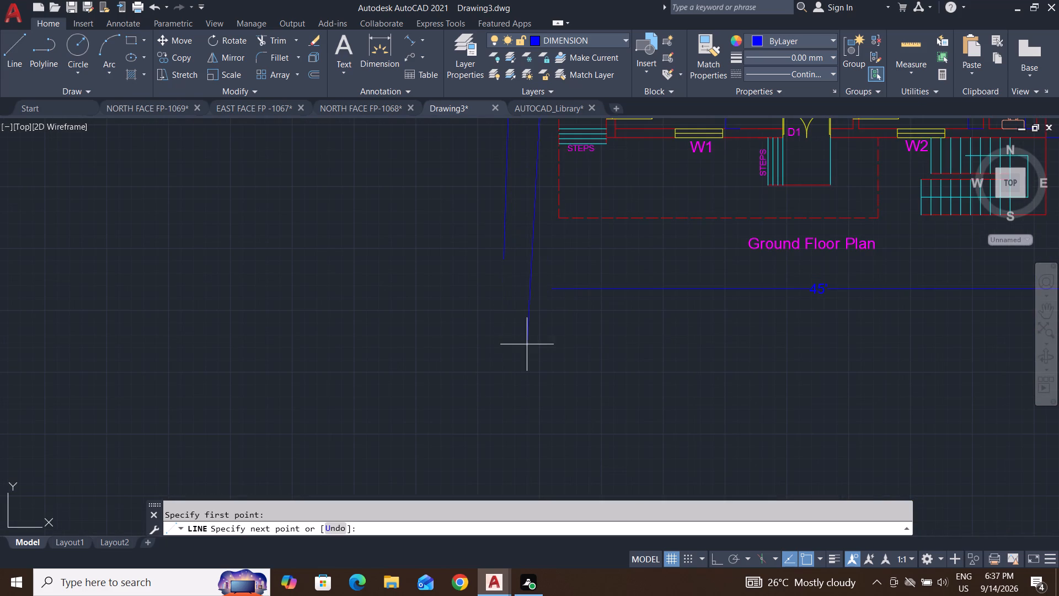
left_click(551, 290)
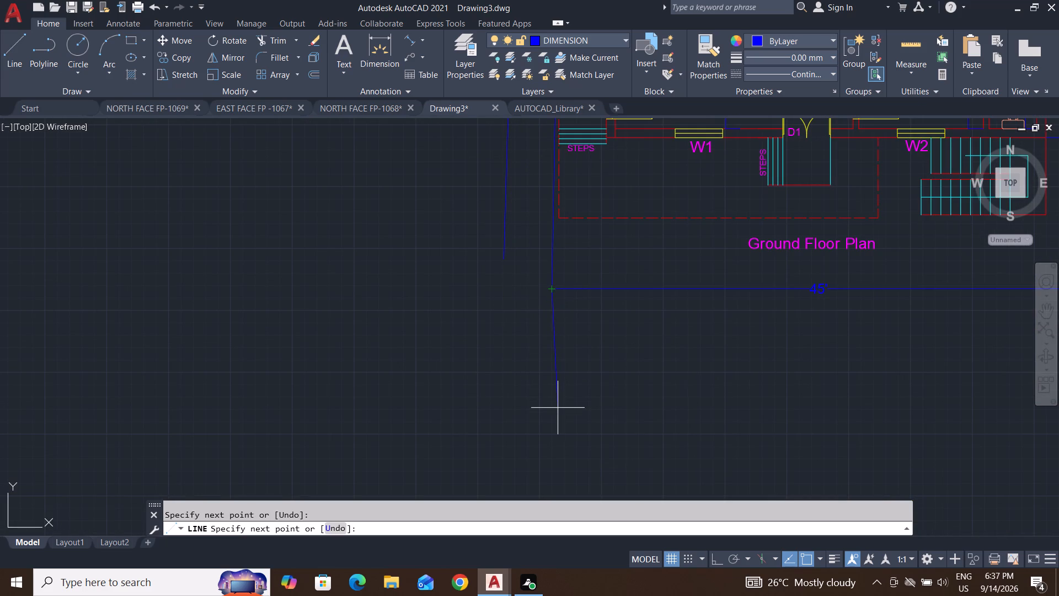
key("Return")
scroll(558, 408, "down", 5)
scroll(592, 379, "up", 4)
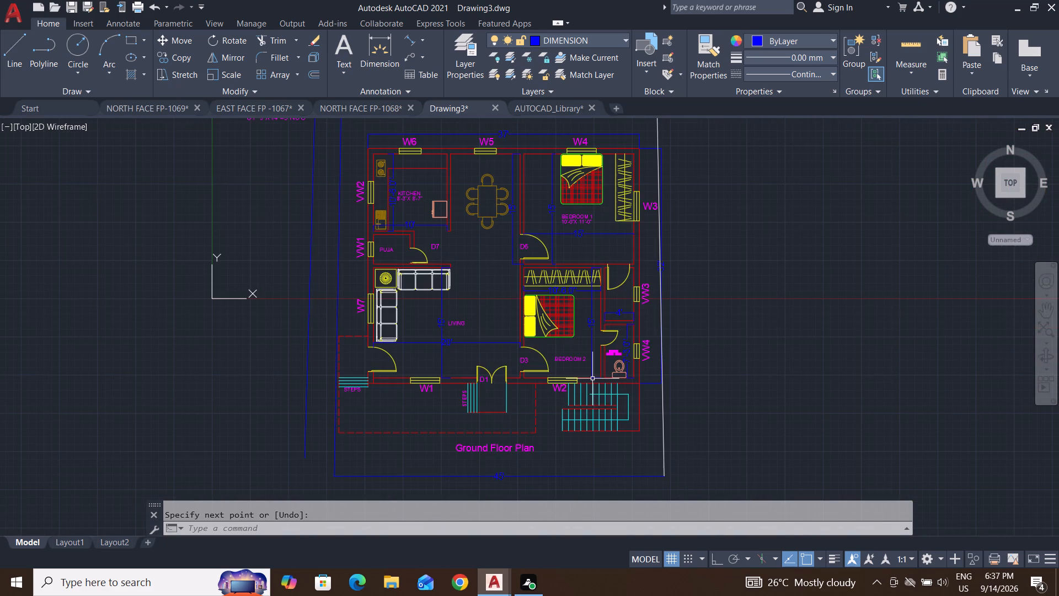
Erase the white east boundary line of the plot.
left_click(675, 421)
left_click(654, 453)
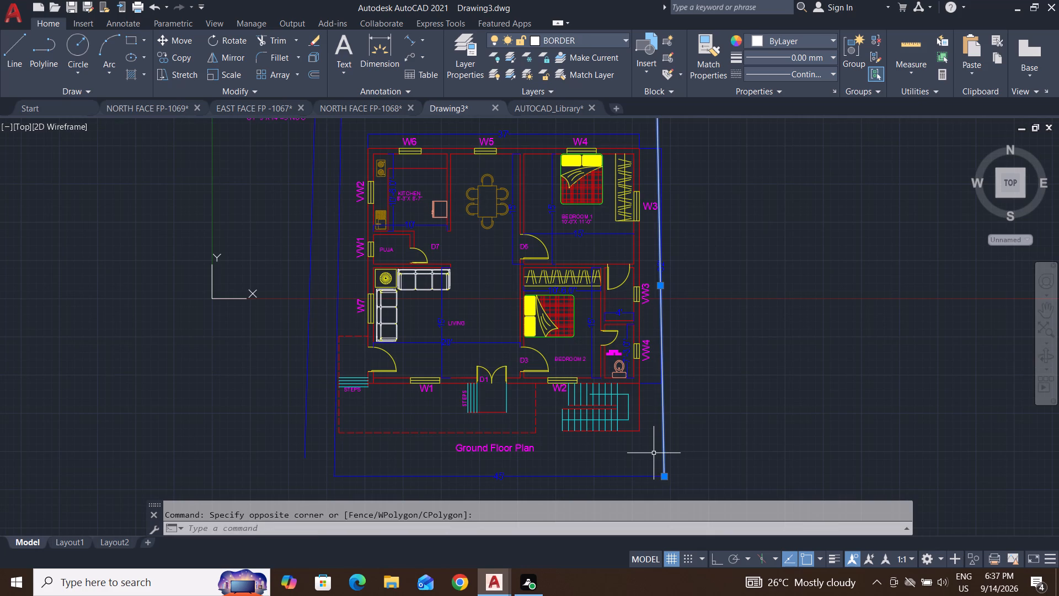
scroll(711, 443, "down", 2)
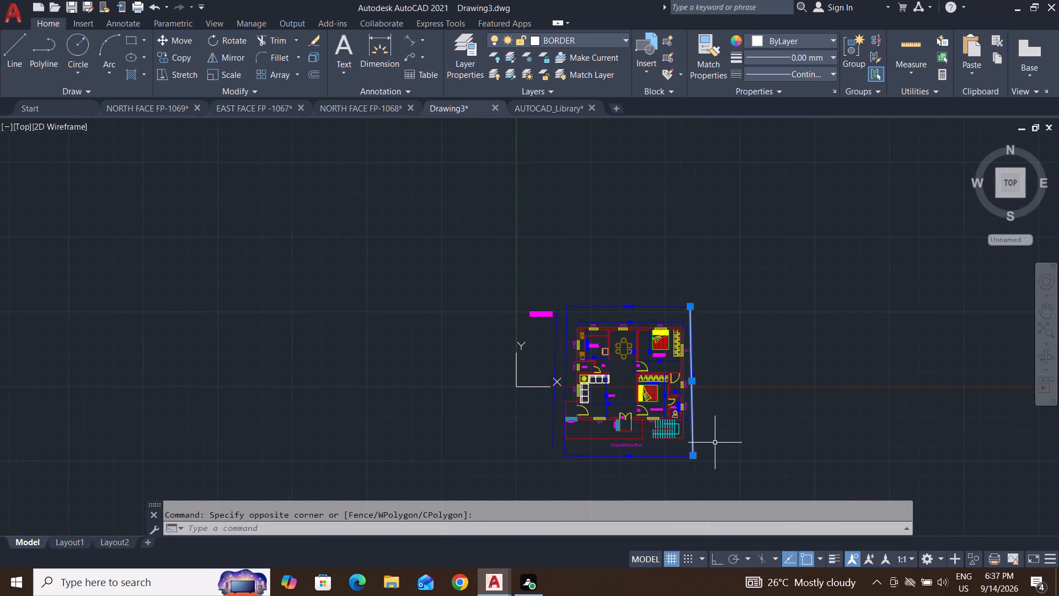
key("Delete")
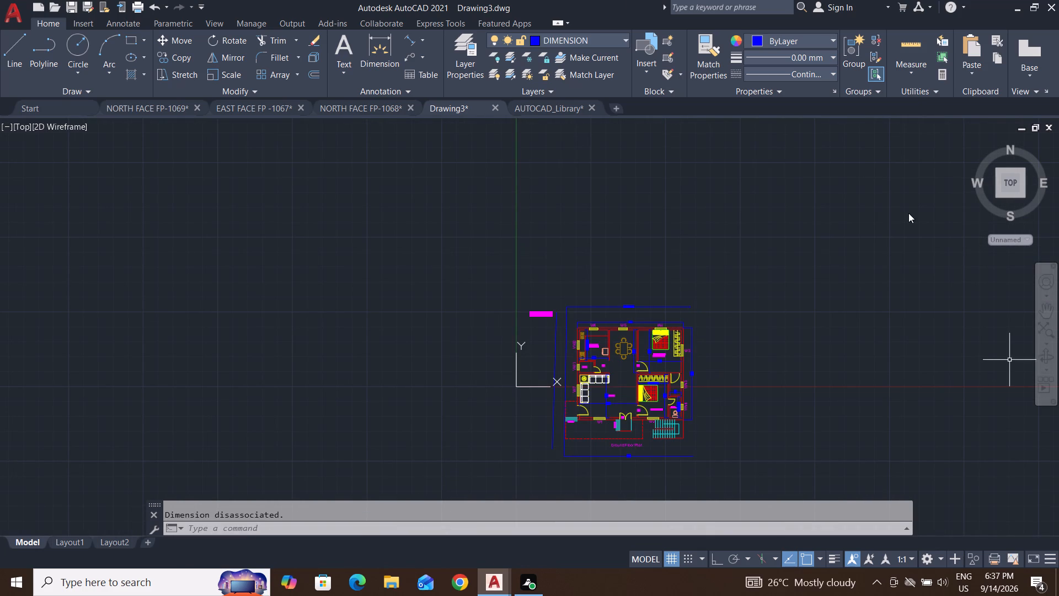
Draw the east plot boundary line from the east end of the 45' south dimension to the east end of the 43'-0.4" north dimension.
left_click(12, 46)
scroll(687, 460, "up", 2)
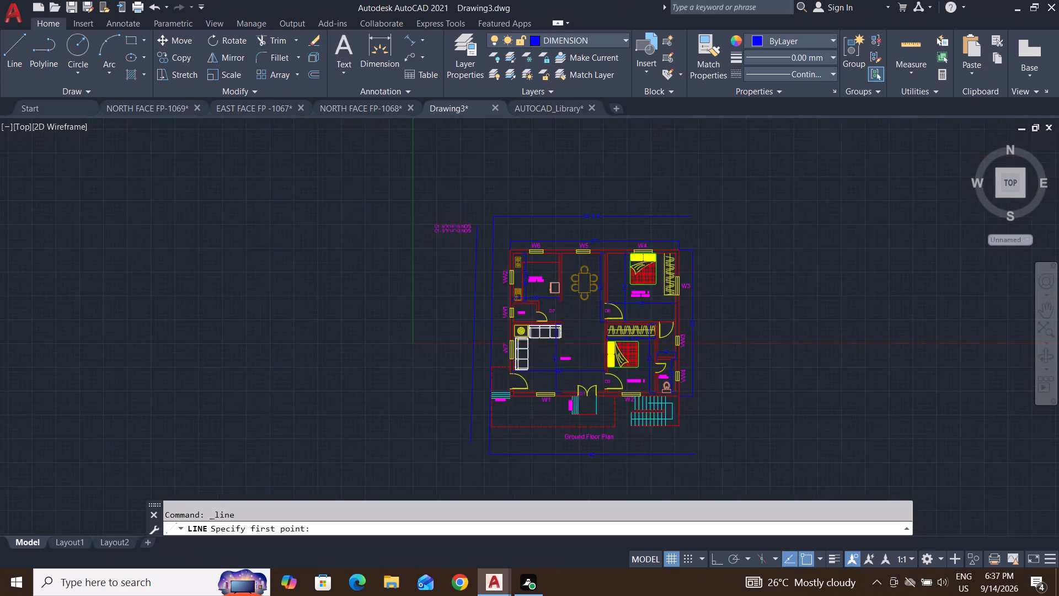
scroll(696, 465, "up", 2)
left_click(682, 424)
scroll(682, 424, "down", 4)
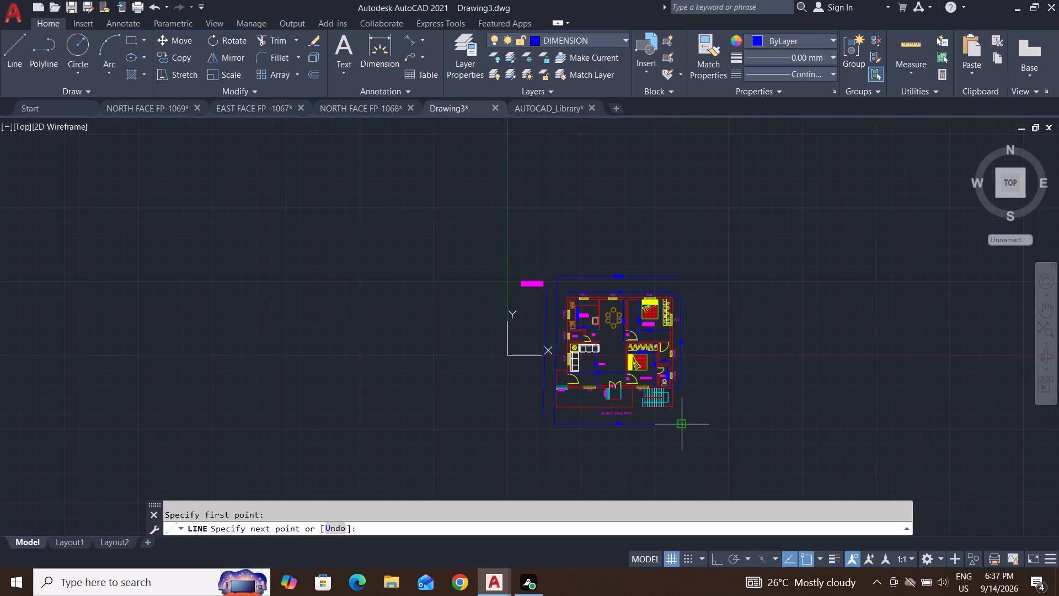
scroll(688, 277, "up", 4)
scroll(622, 260, "up", 1)
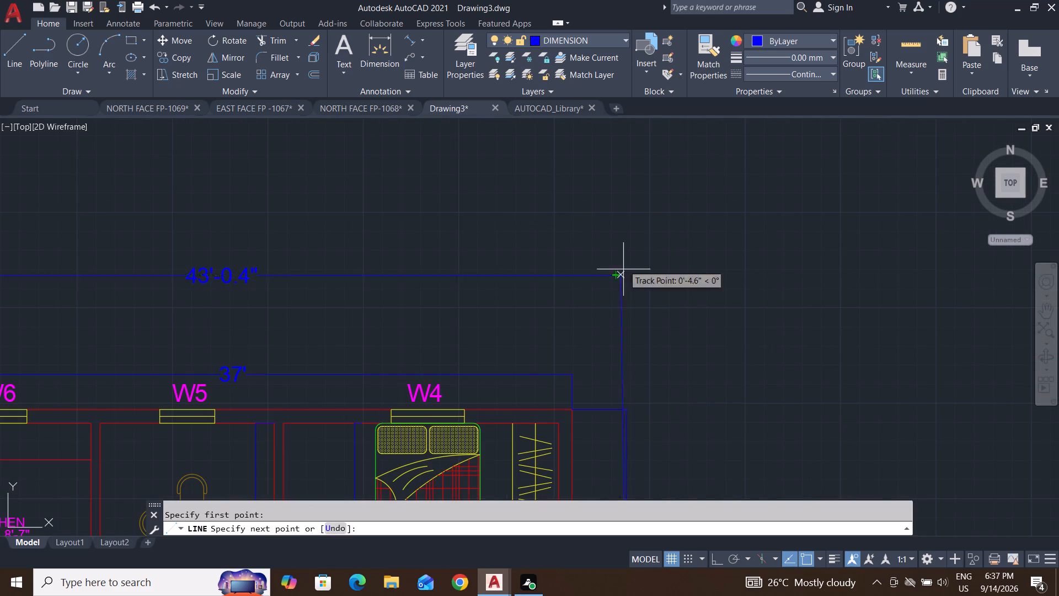
scroll(622, 260, "up", 3)
scroll(567, 377, "up", 4)
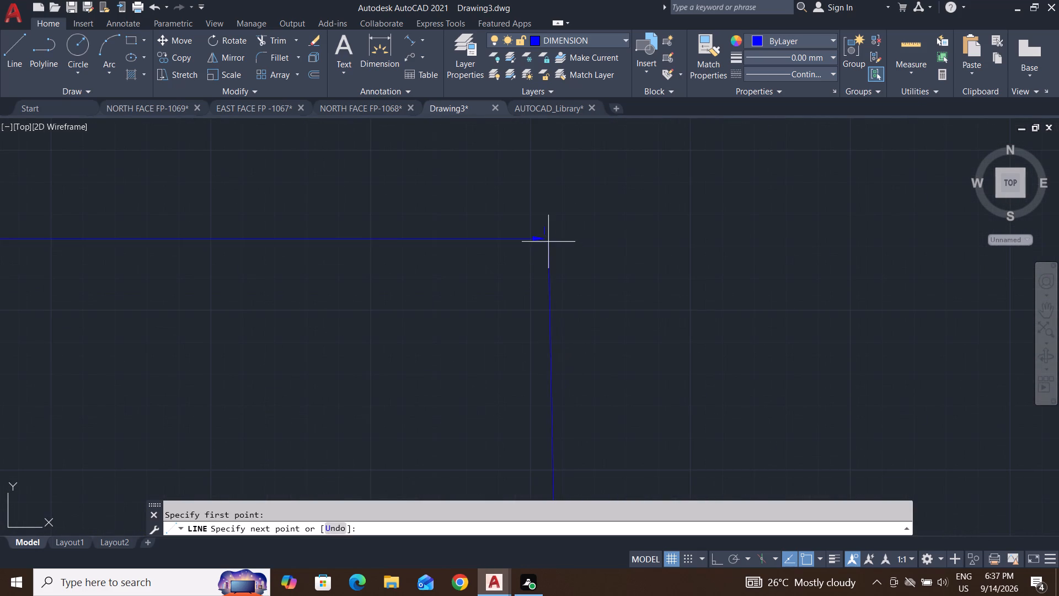
scroll(549, 230, "up", 3)
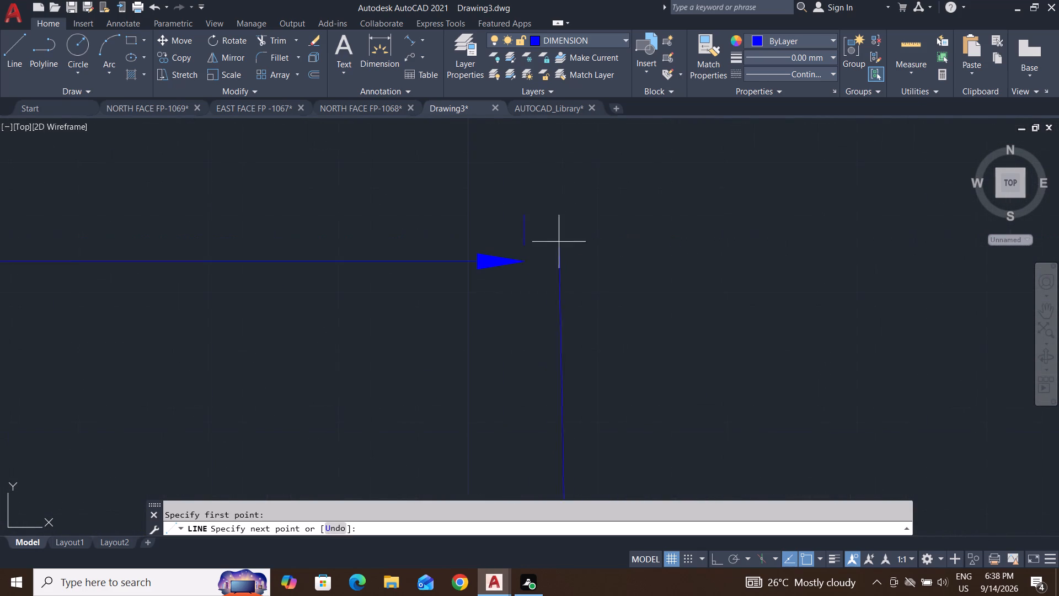
left_click(523, 247)
key("Escape")
key("Escape")
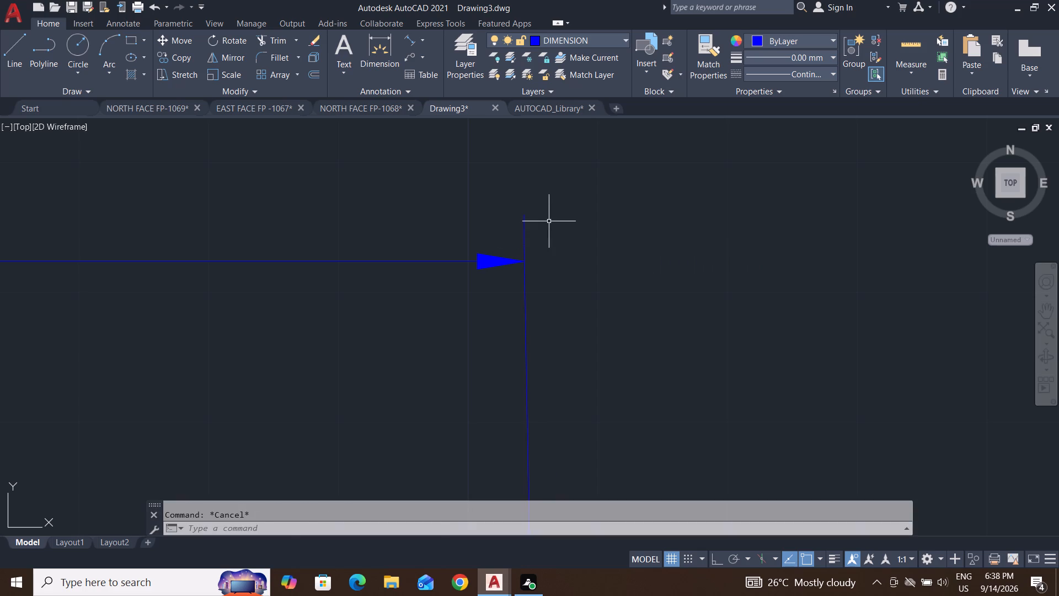
key("Escape")
Erase the 43'-0.4" dimension along the plot's north side.
left_click(562, 199)
left_click(509, 219)
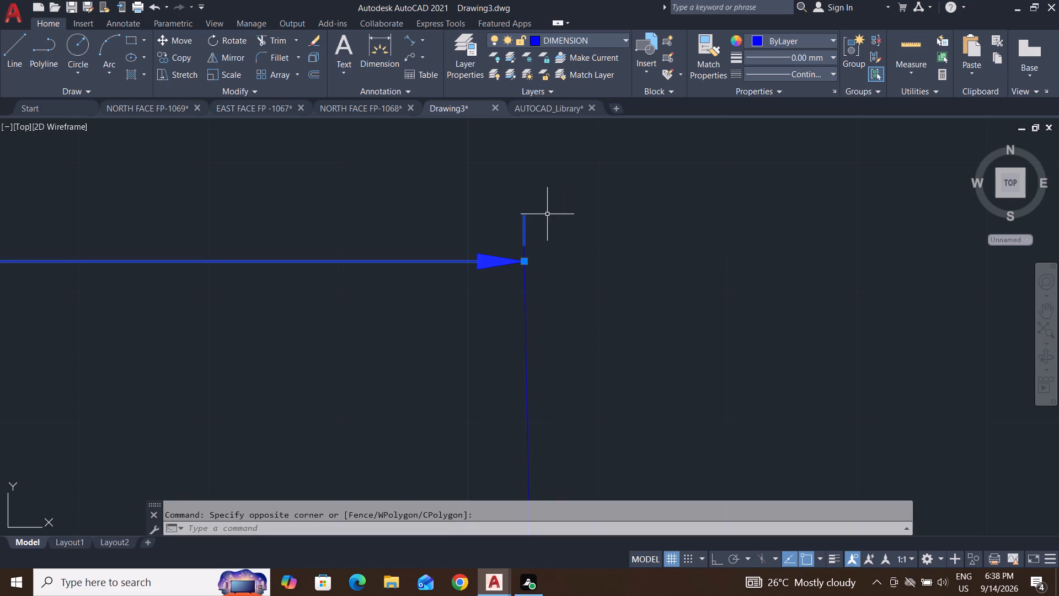
key("Escape")
key("Escape")
left_click(553, 201)
left_click(498, 223)
key("Delete")
Erase the vertical dimension between the house's east wall and the plot's east boundary line.
scroll(622, 338, "down", 5)
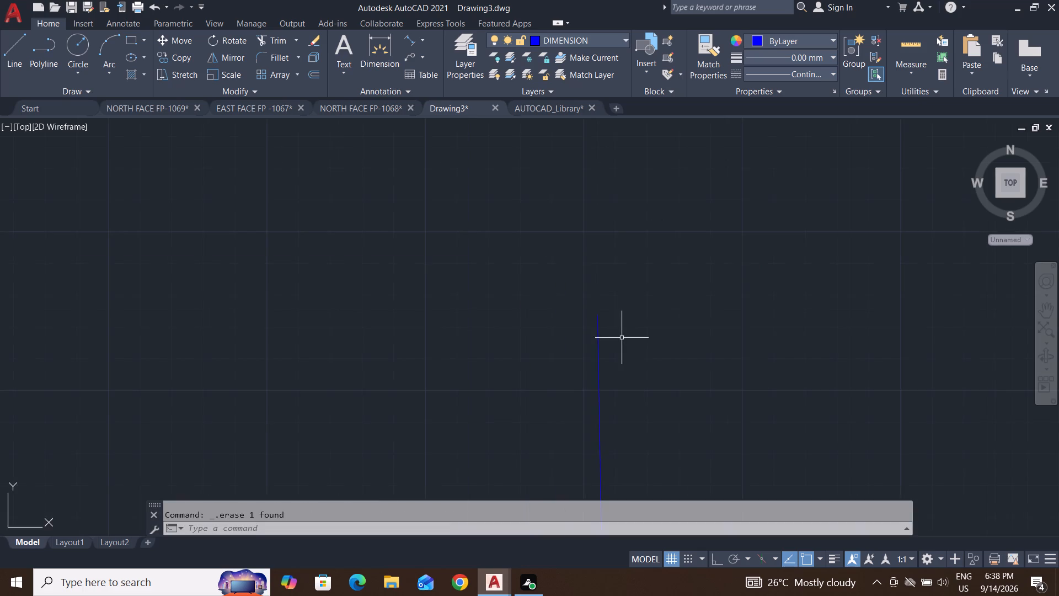
scroll(622, 338, "down", 11)
middle_click_drag(607, 419, 671, 254)
middle_click_drag(645, 360, 684, 219)
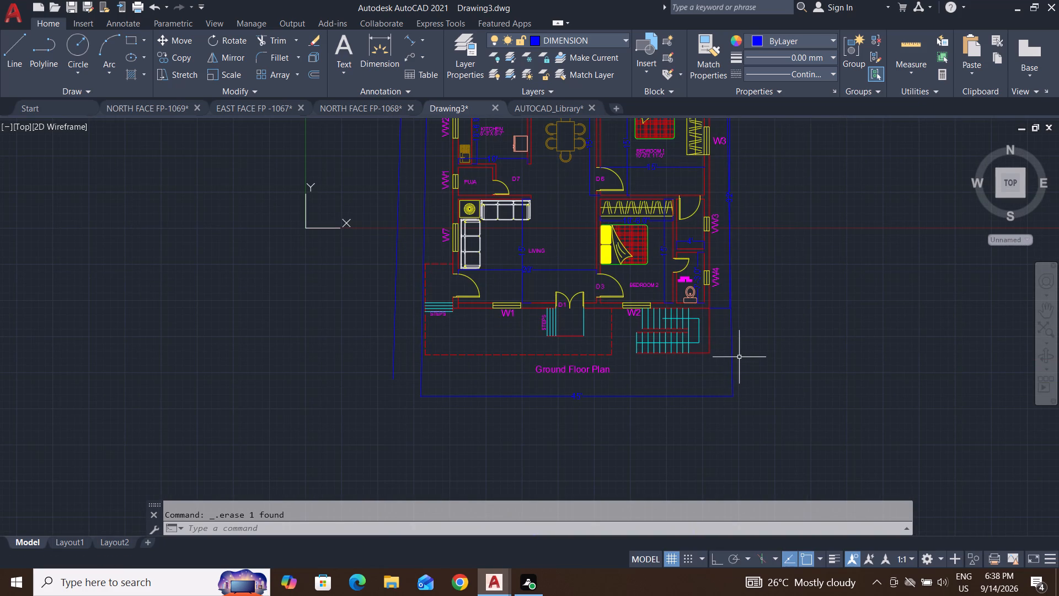
middle_click_drag(750, 340, 776, 428)
scroll(762, 324, "up", 1)
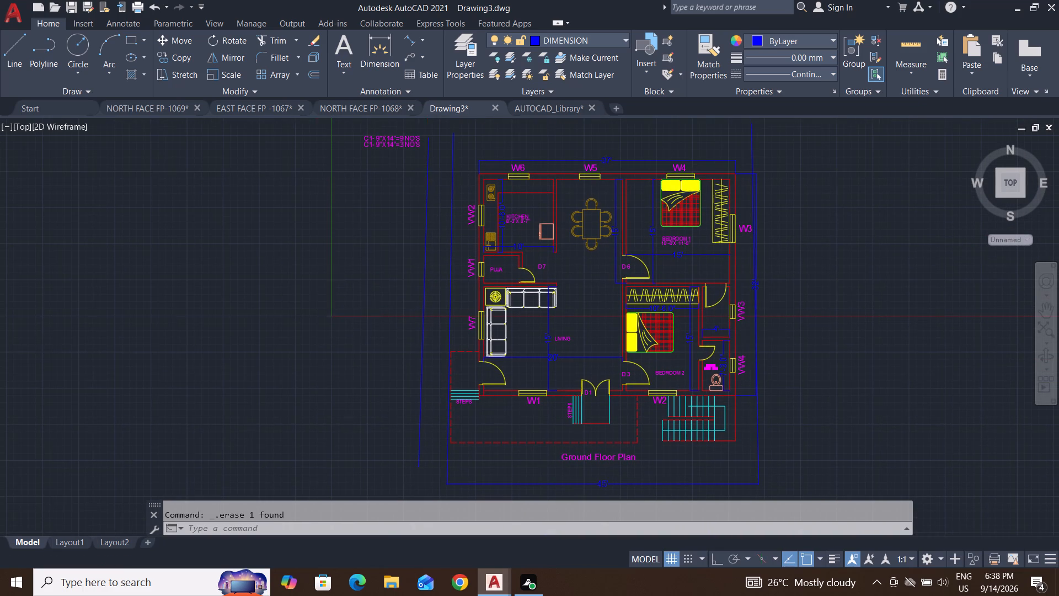
scroll(762, 324, "up", 1)
middle_click_drag(742, 453, 810, 297)
left_click(798, 337)
left_click(789, 376)
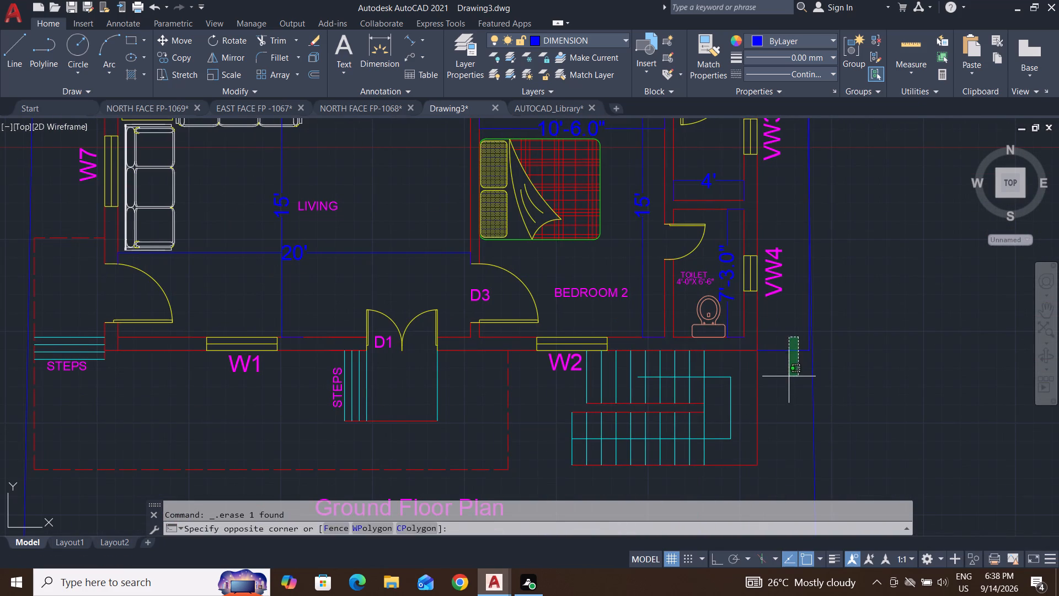
key("Delete")
scroll(789, 380, "down", 5)
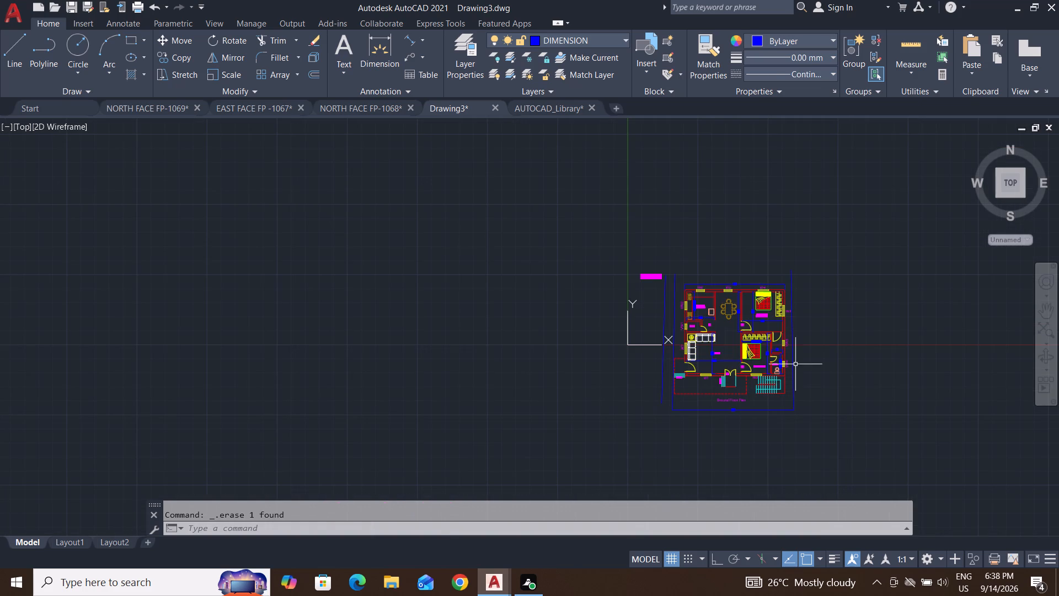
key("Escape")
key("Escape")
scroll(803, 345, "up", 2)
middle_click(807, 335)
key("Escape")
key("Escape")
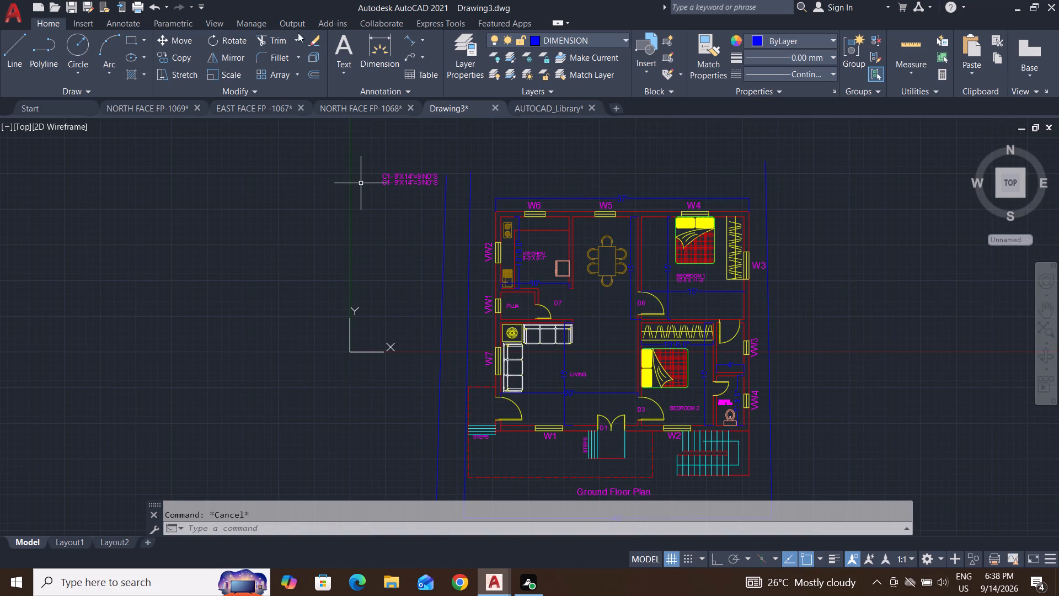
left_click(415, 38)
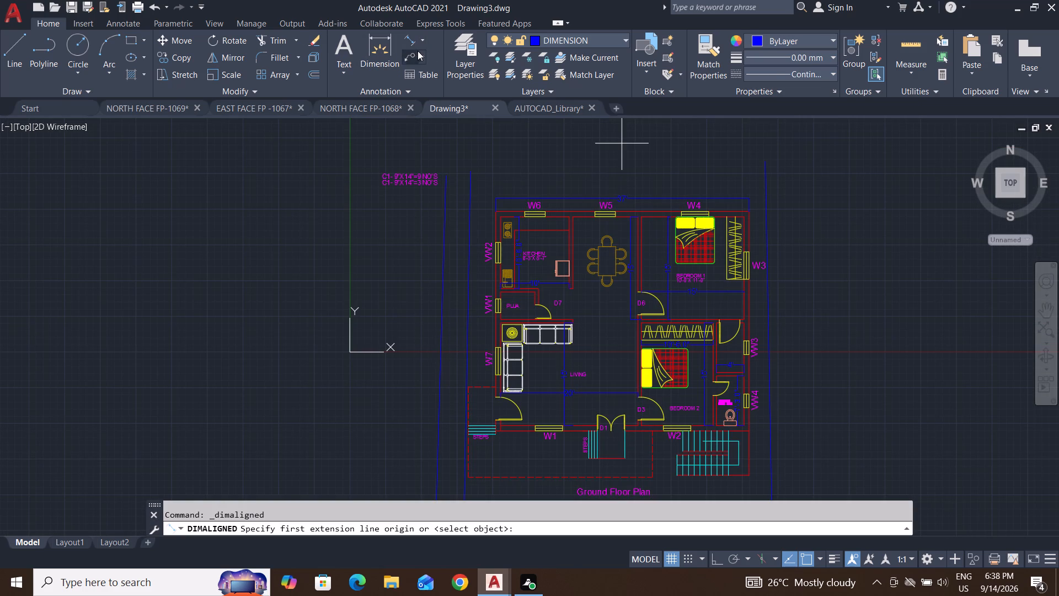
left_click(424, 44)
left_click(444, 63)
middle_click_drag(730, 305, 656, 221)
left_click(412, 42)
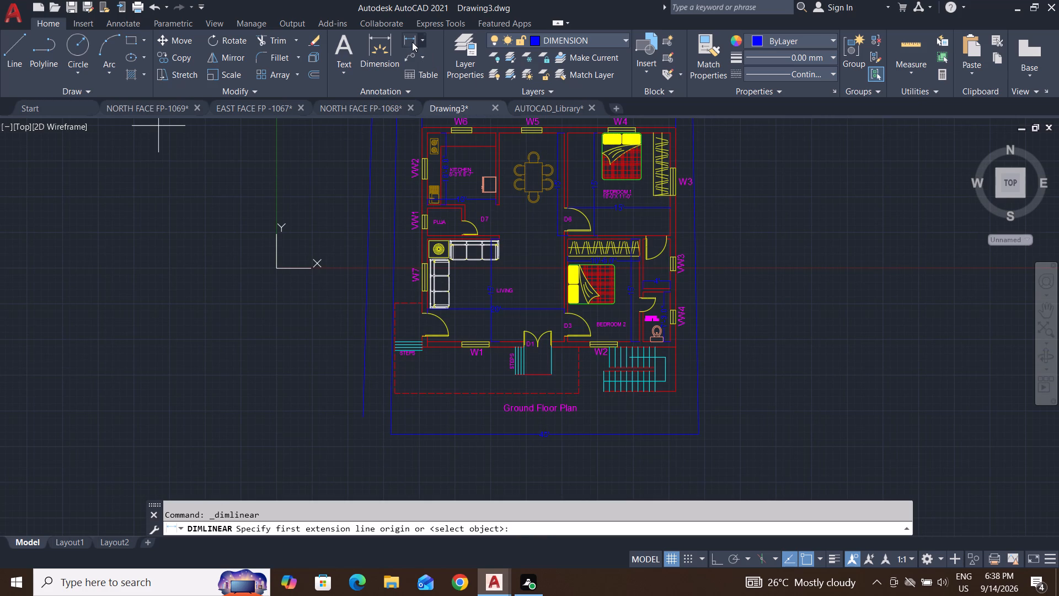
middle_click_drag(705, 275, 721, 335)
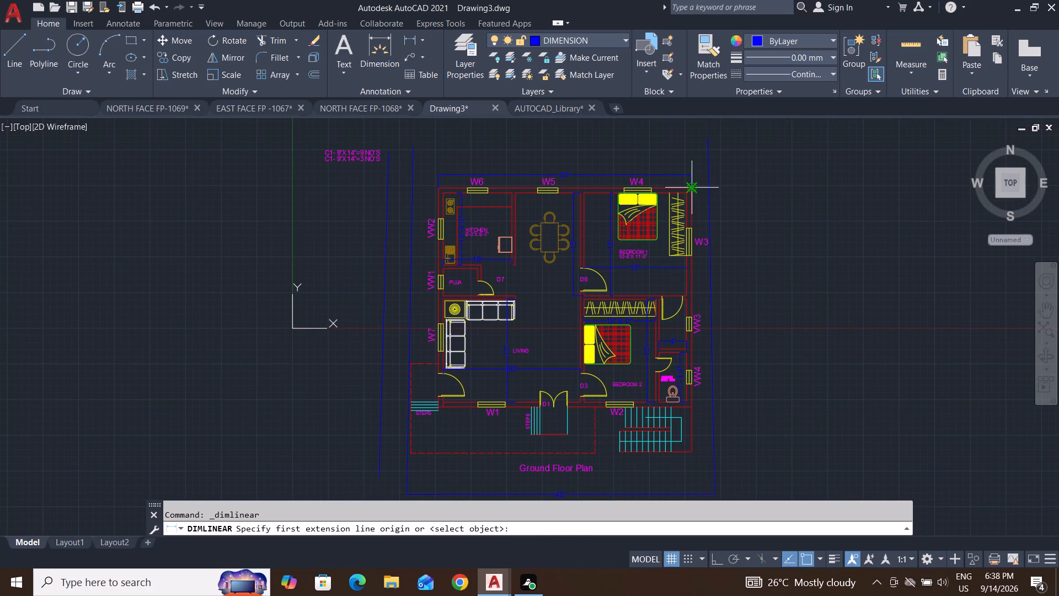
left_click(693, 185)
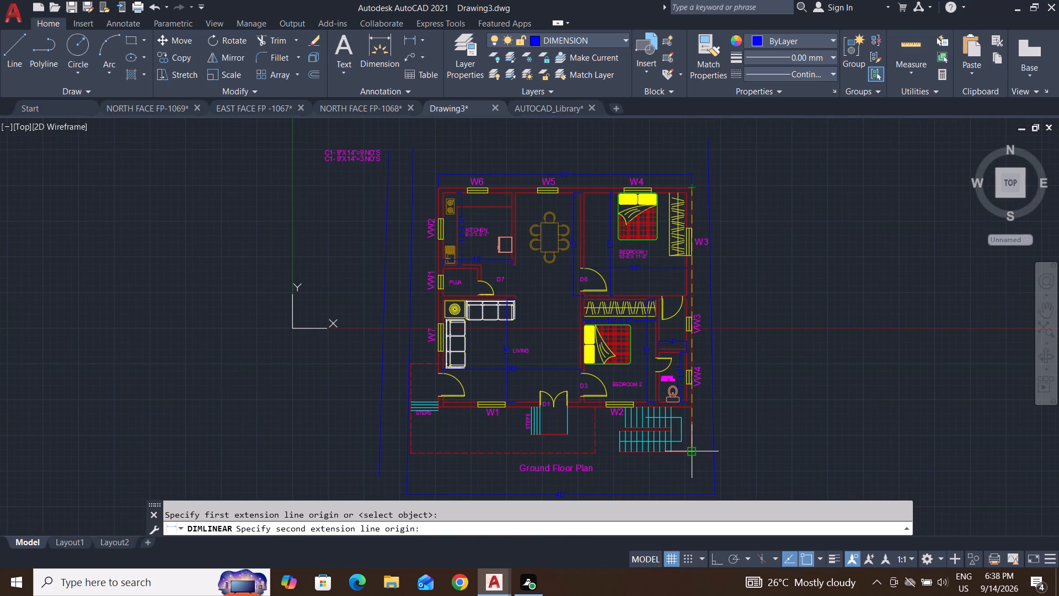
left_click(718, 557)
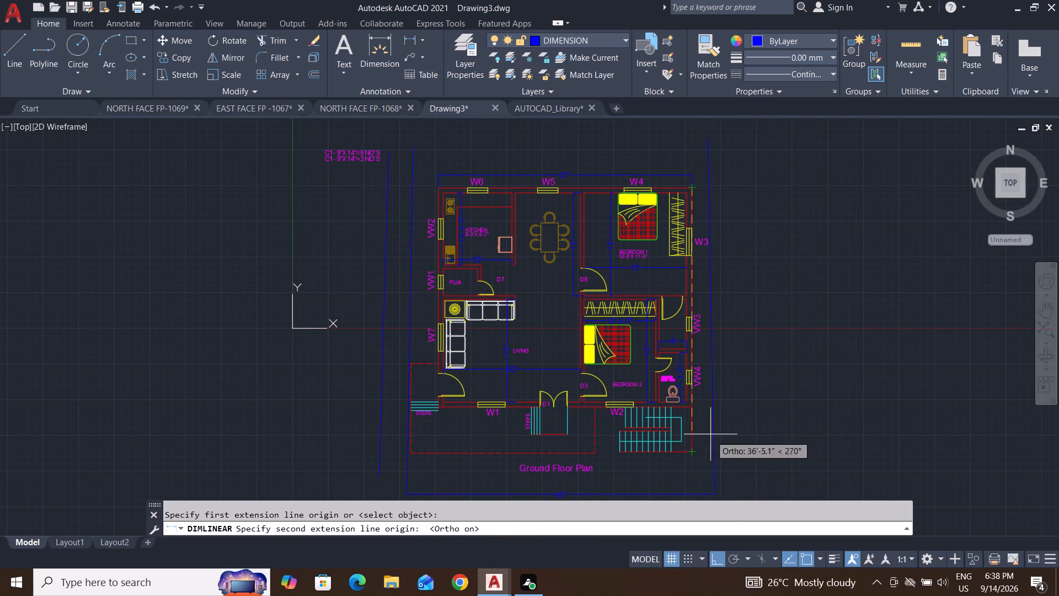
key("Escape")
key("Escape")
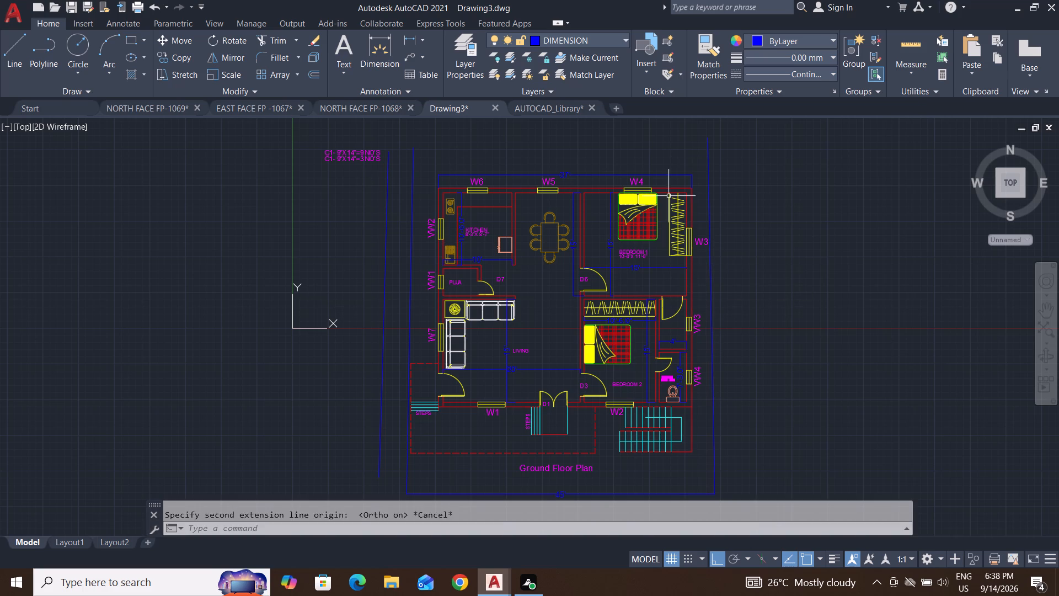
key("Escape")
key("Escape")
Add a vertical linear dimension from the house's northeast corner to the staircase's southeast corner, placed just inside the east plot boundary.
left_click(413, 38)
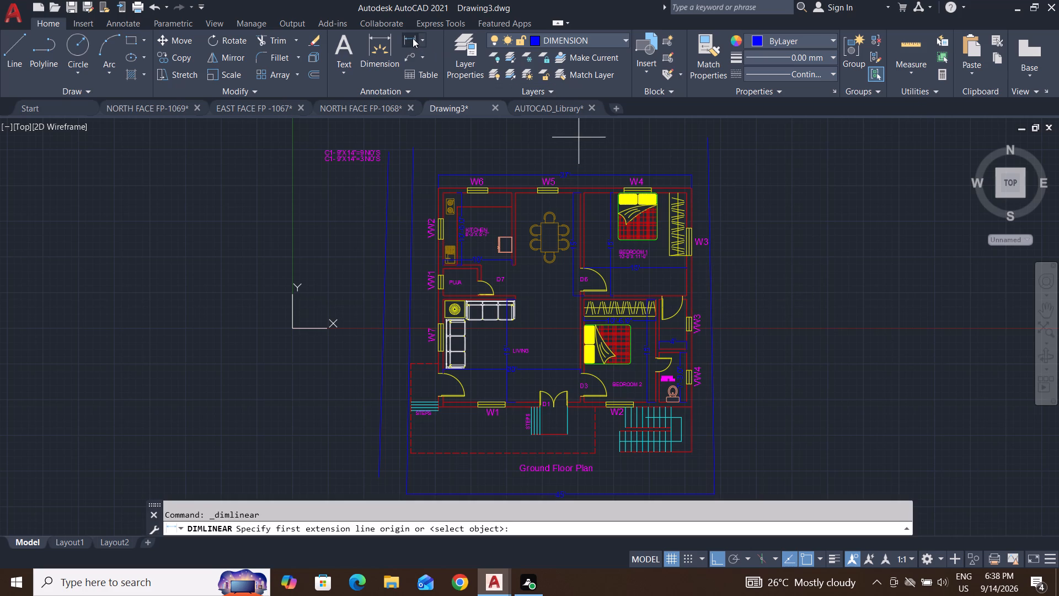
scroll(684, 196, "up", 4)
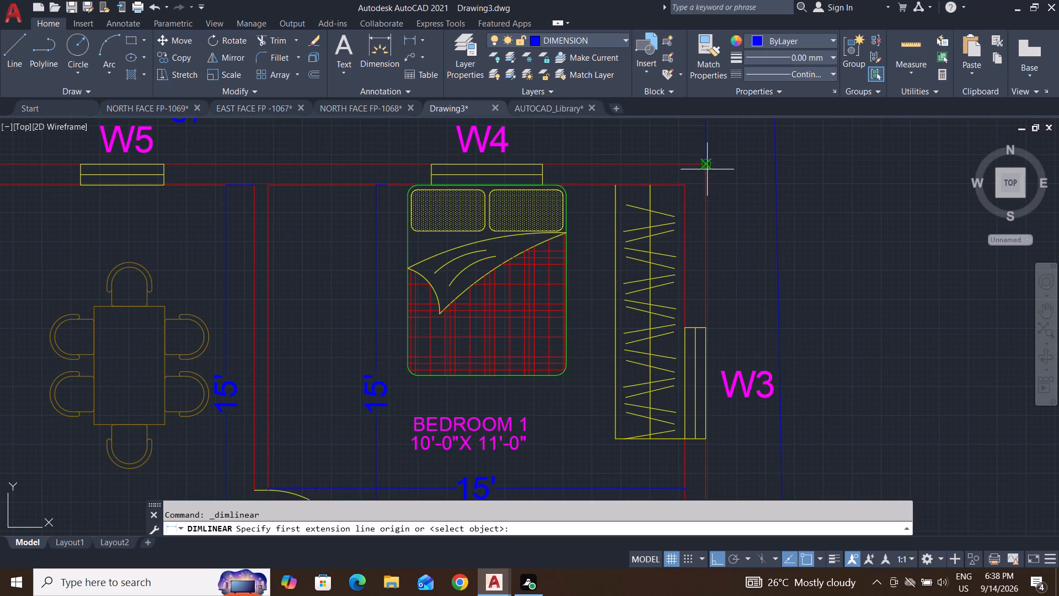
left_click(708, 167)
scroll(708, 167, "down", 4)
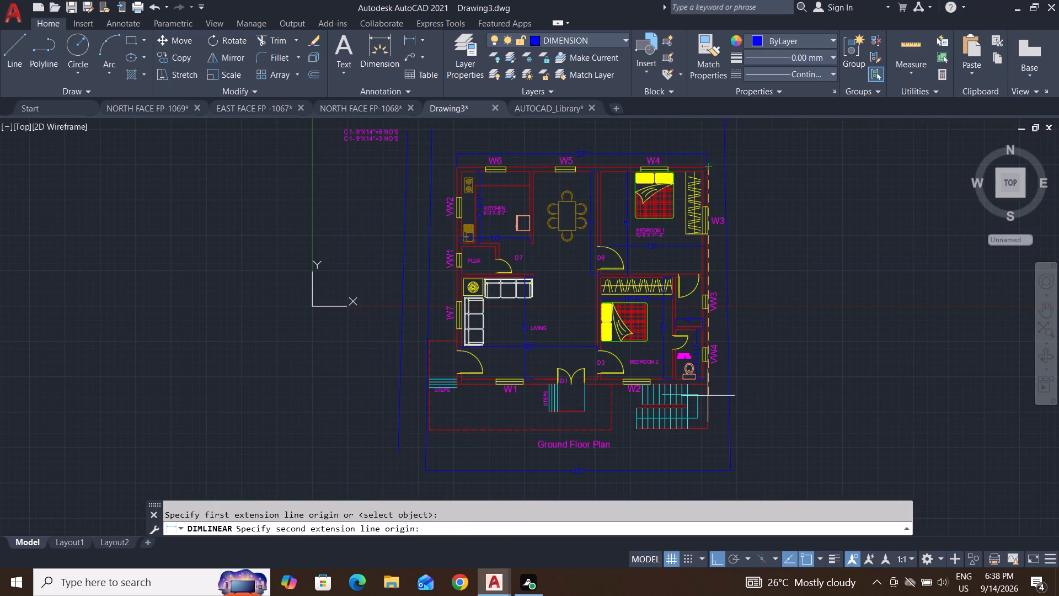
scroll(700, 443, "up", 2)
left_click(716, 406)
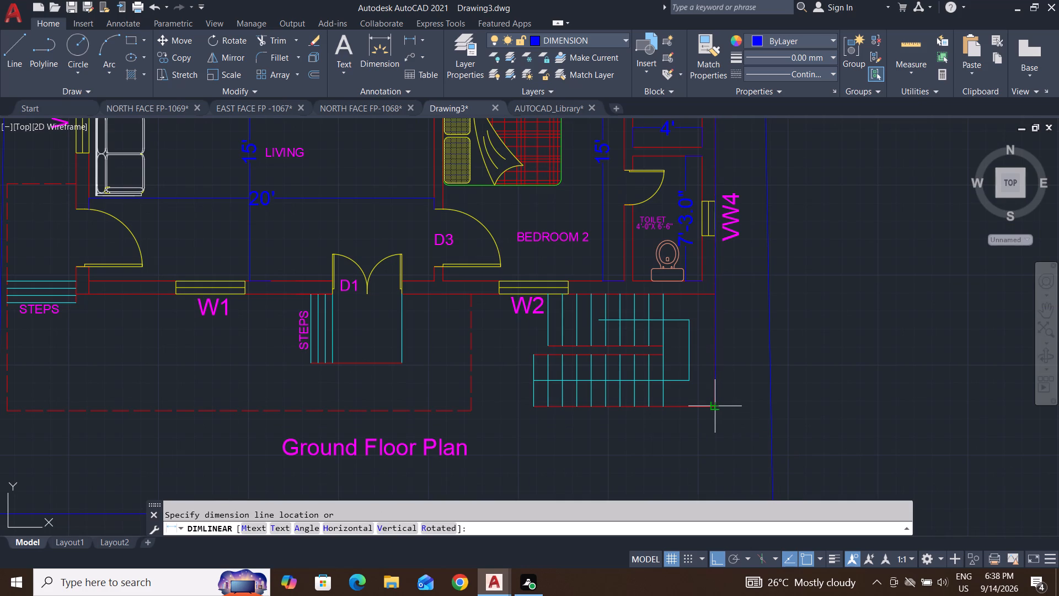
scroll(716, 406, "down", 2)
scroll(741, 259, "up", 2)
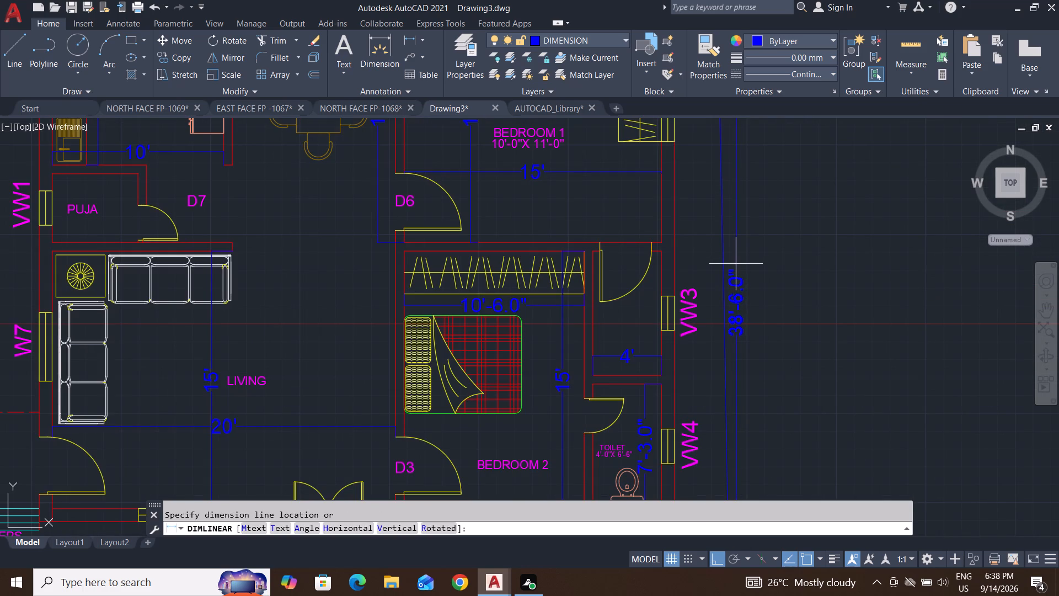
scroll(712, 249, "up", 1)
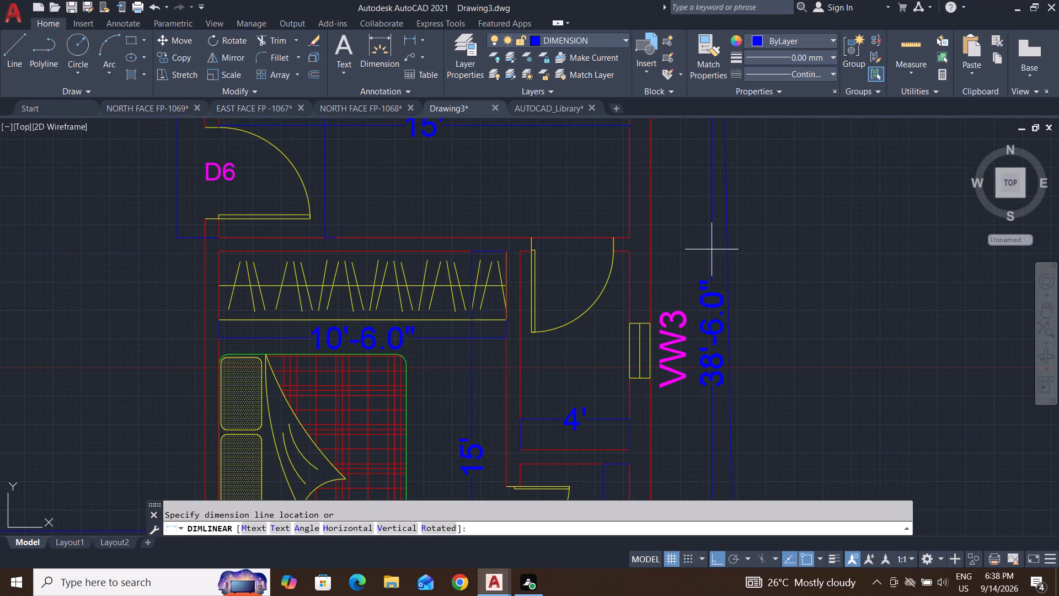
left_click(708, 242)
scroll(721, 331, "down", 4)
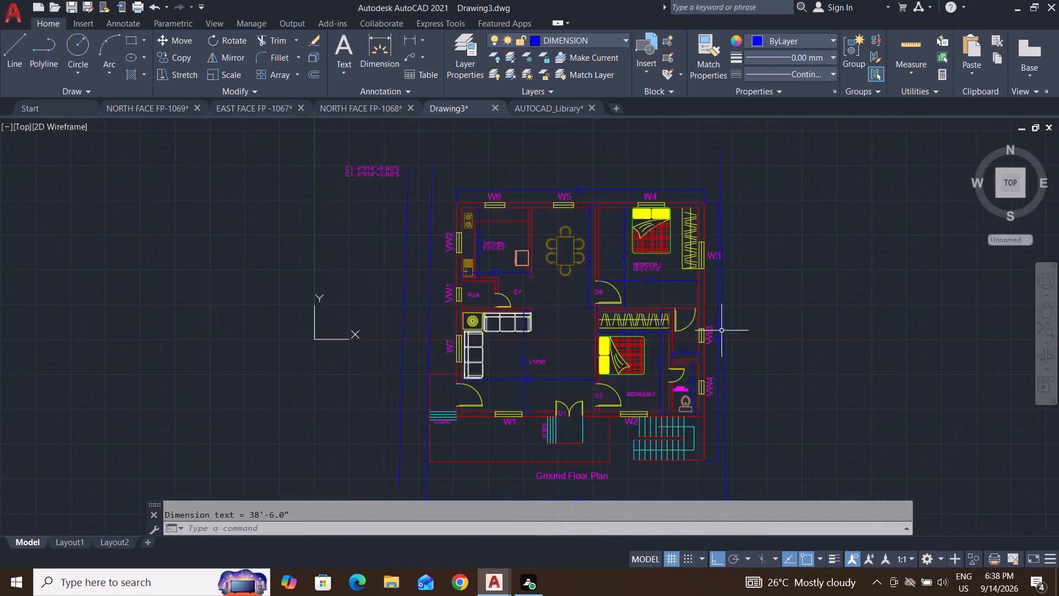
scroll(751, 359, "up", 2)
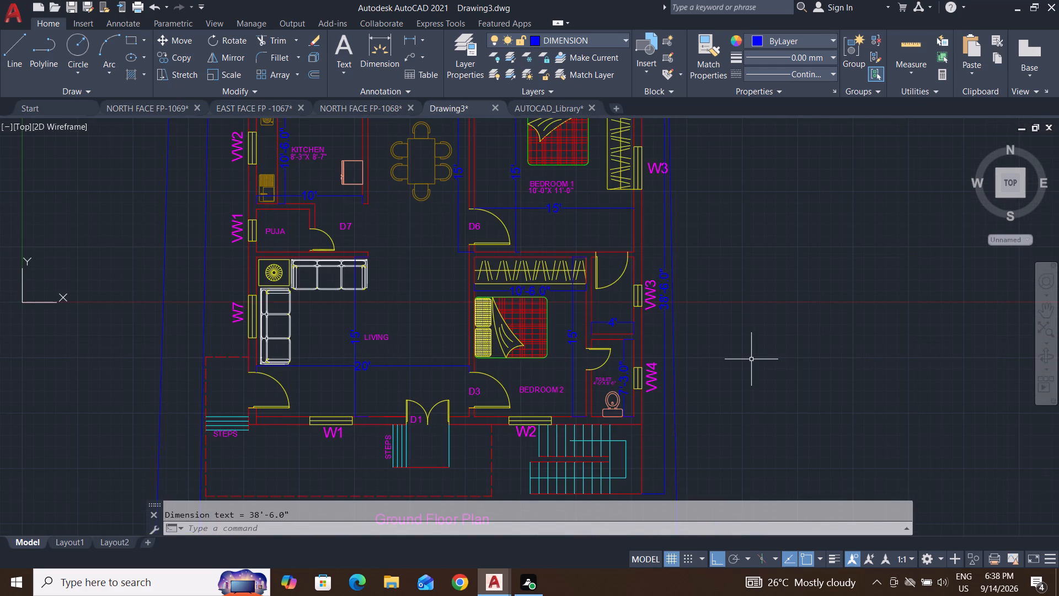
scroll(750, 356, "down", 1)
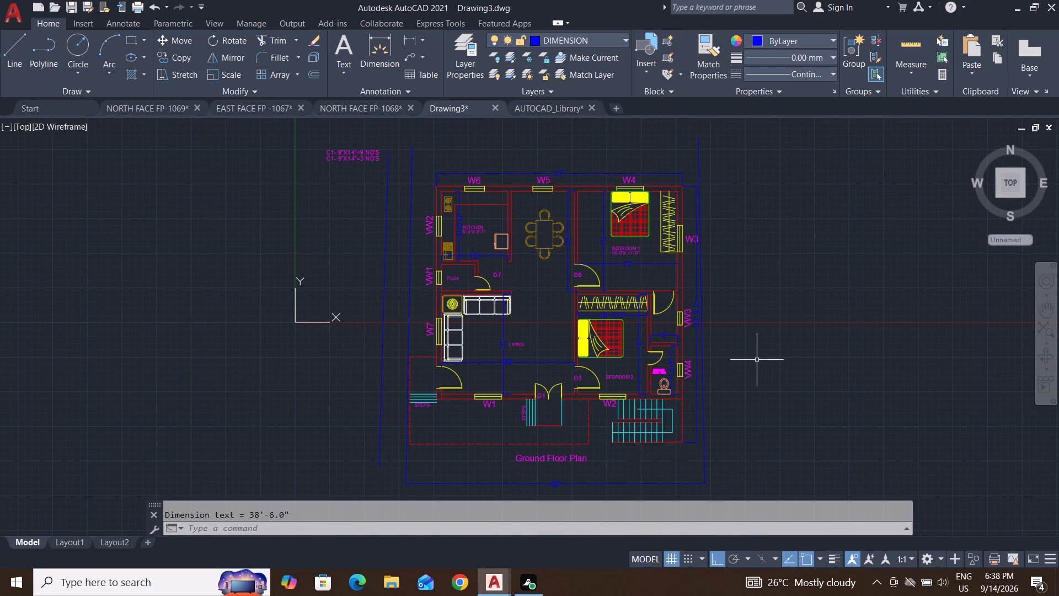
Set the drawing units' length precision to 0'-0".
type("UN")
key("Return")
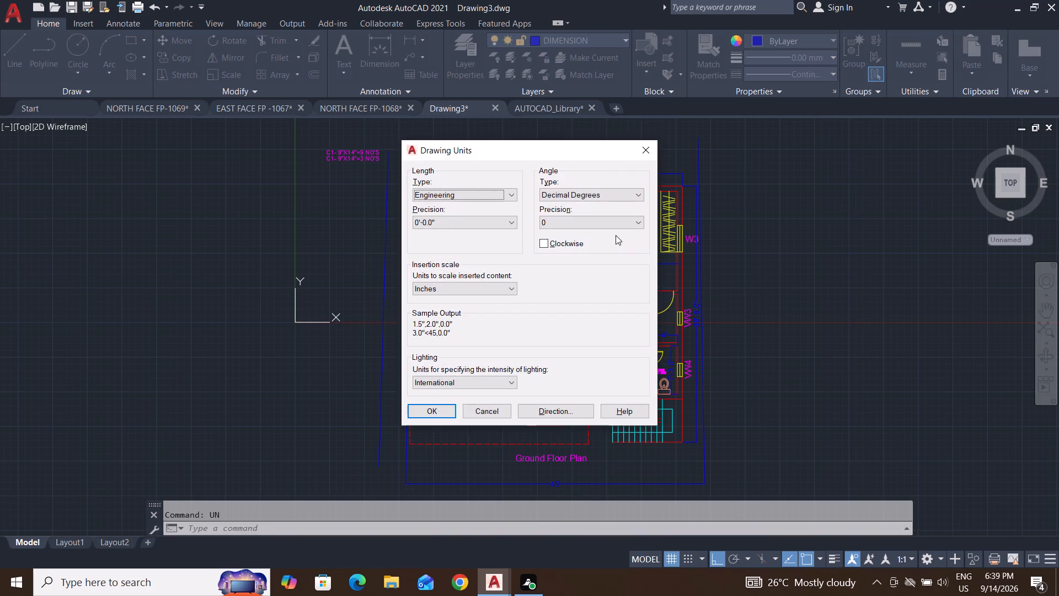
left_click(505, 224)
left_click(496, 233)
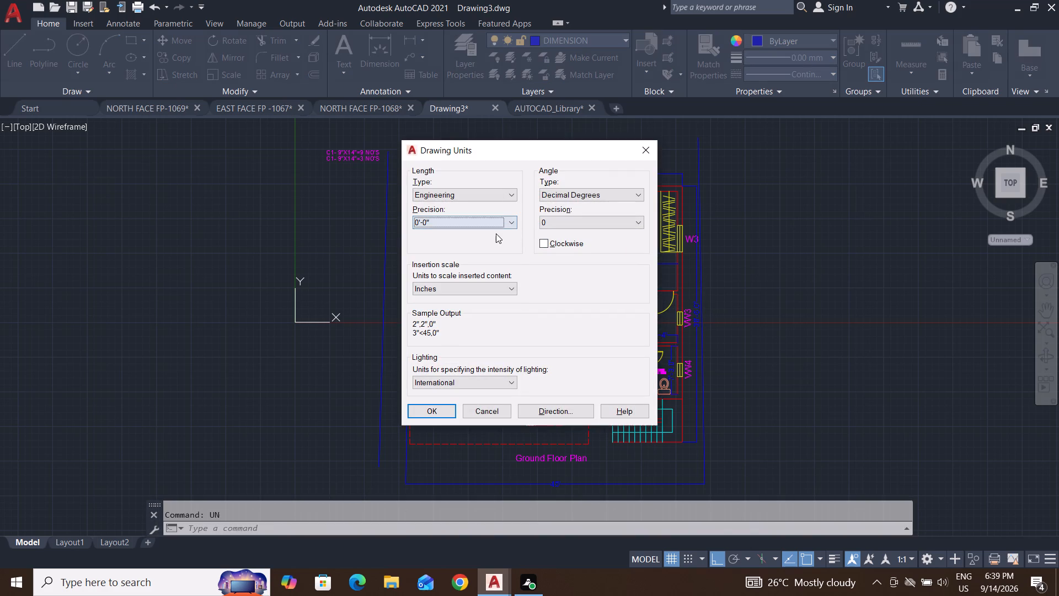
left_click(444, 411)
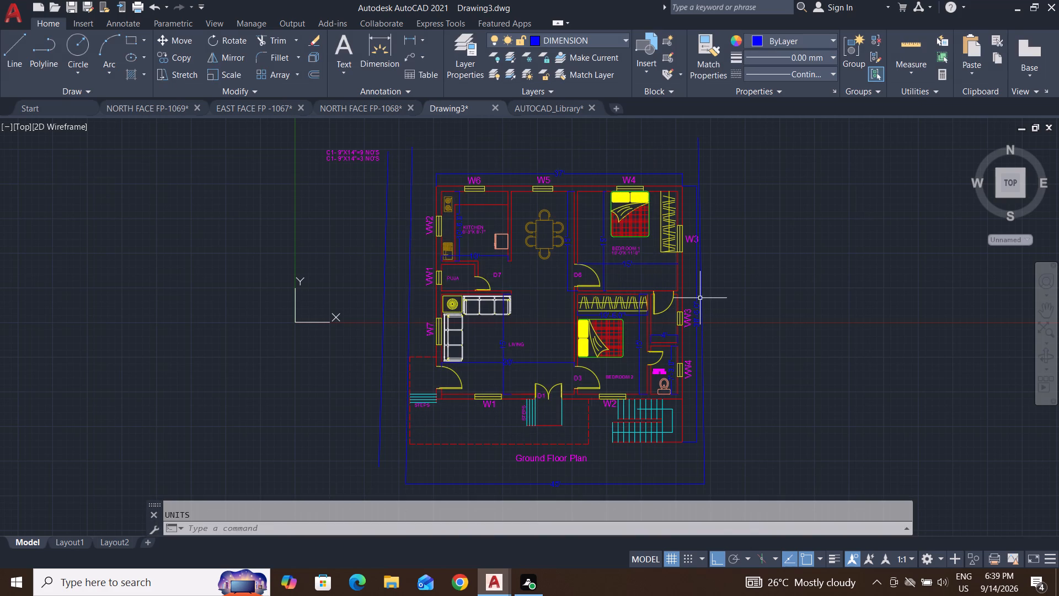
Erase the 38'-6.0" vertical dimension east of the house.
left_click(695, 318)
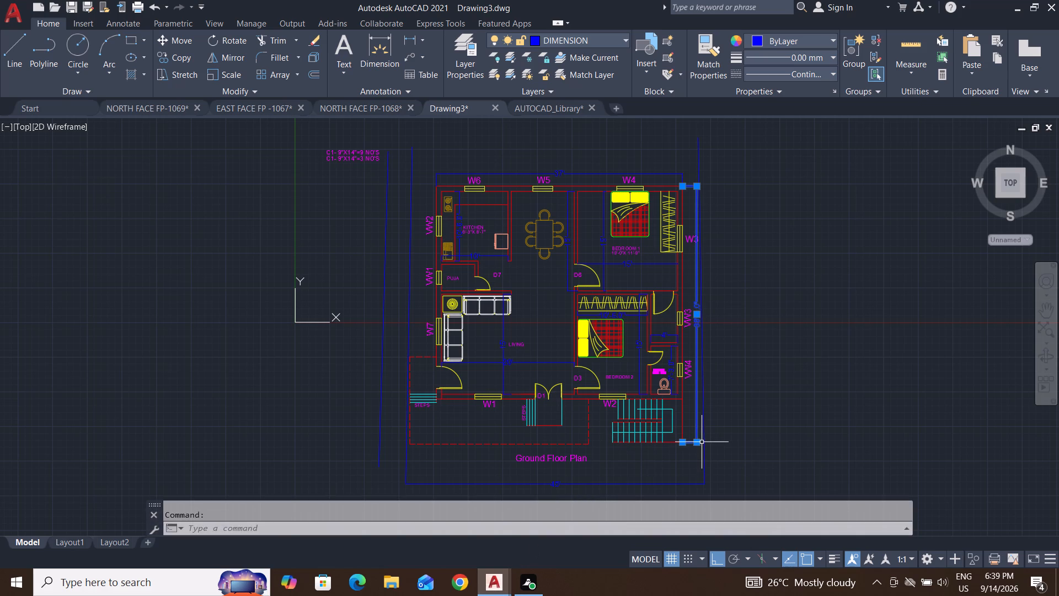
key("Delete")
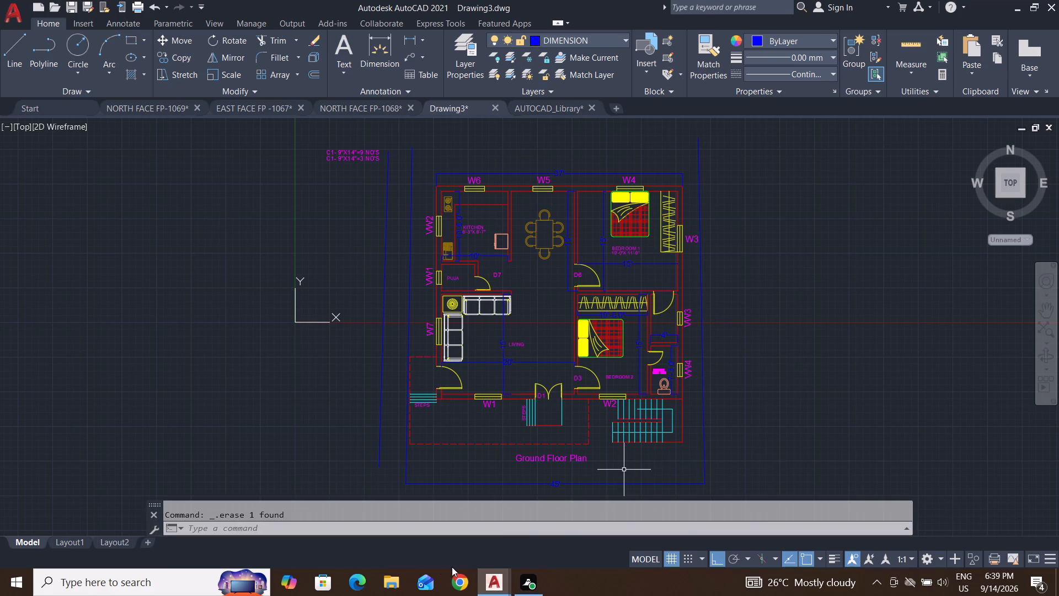
Add a vertical linear dimension from the house's northeast corner to its southeast wall corner beside the stairs, placed east of the house.
left_click(403, 39)
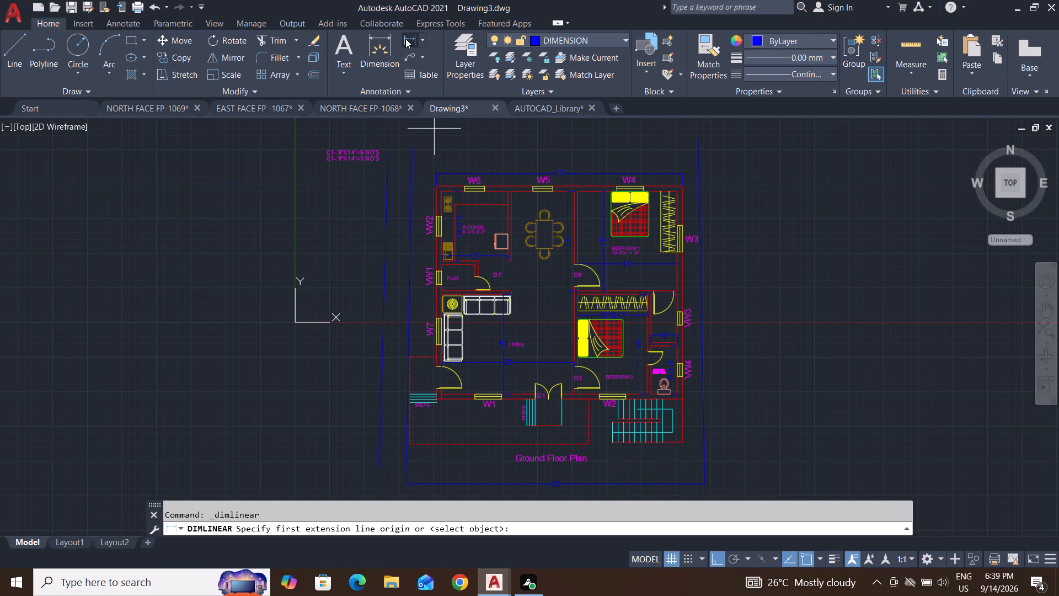
left_click(405, 39)
scroll(701, 171, "up", 3)
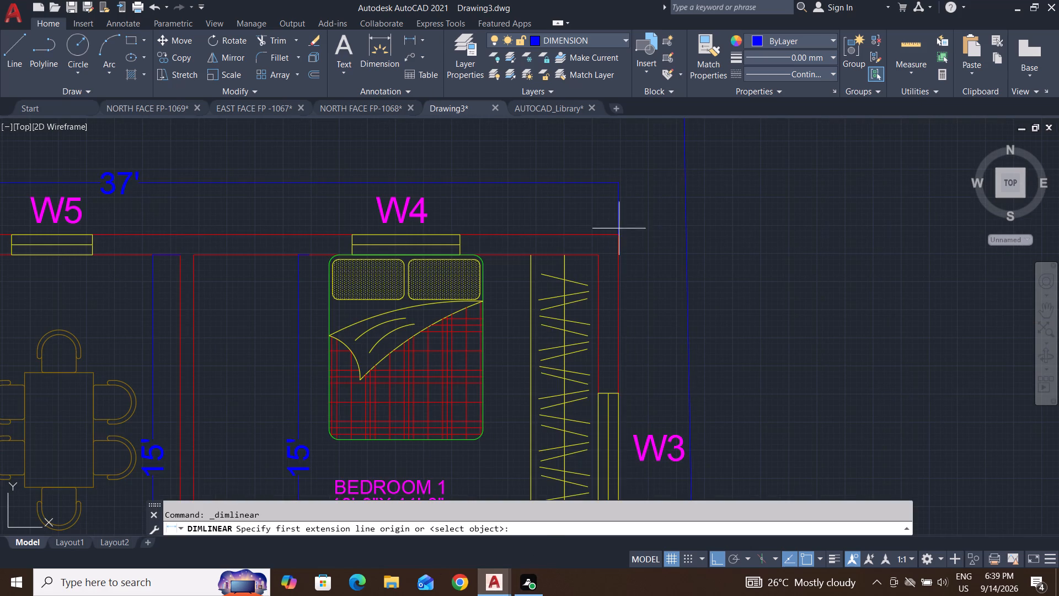
left_click(618, 237)
scroll(618, 237, "down", 5)
scroll(619, 300, "up", 1)
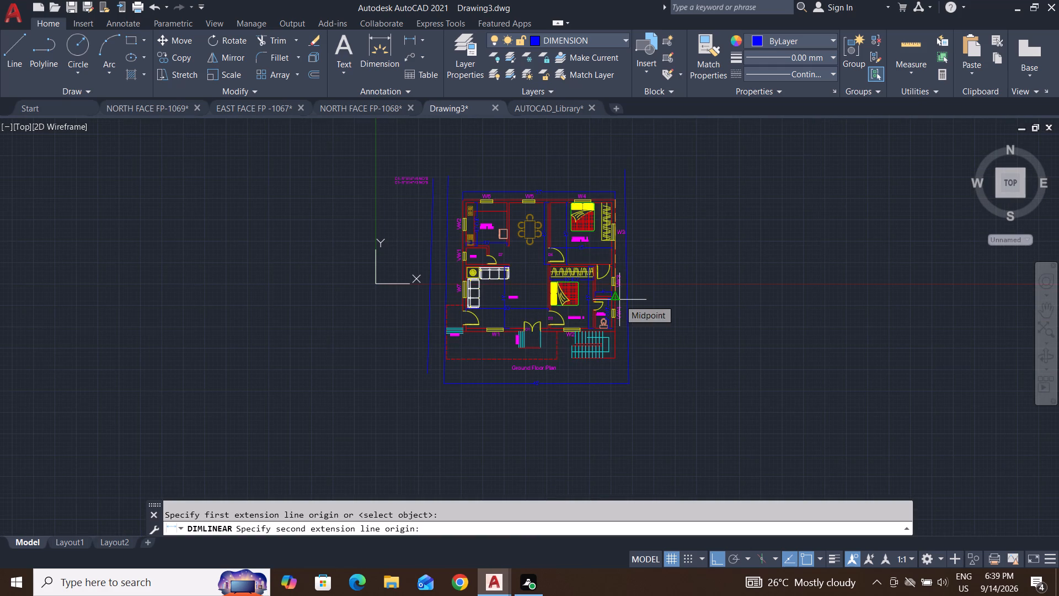
scroll(620, 332, "up", 4)
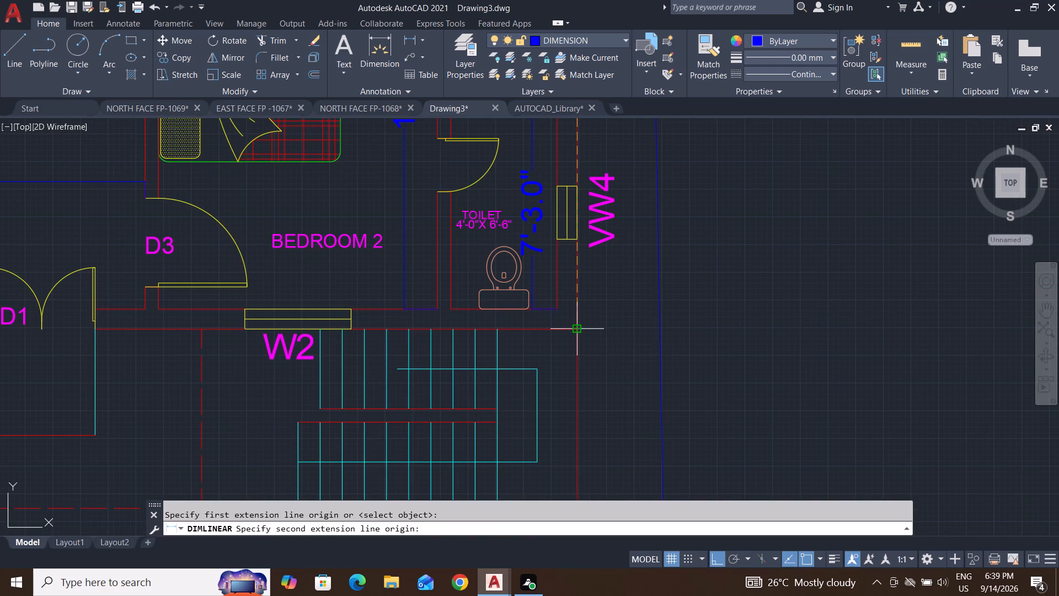
left_click(576, 329)
scroll(576, 329, "down", 3)
scroll(589, 259, "up", 3)
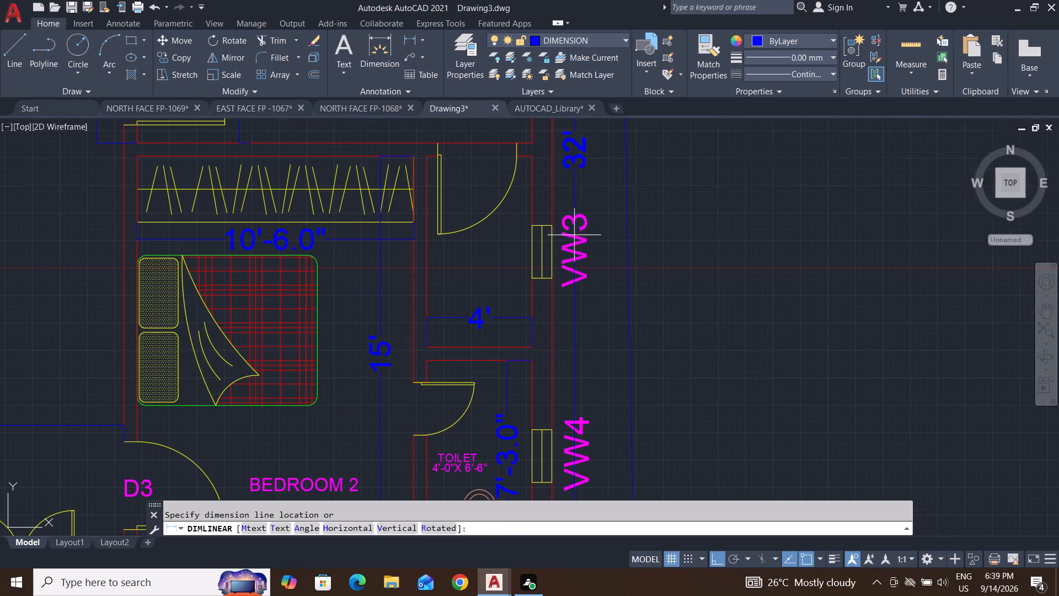
left_click(602, 224)
scroll(721, 371, "down", 3)
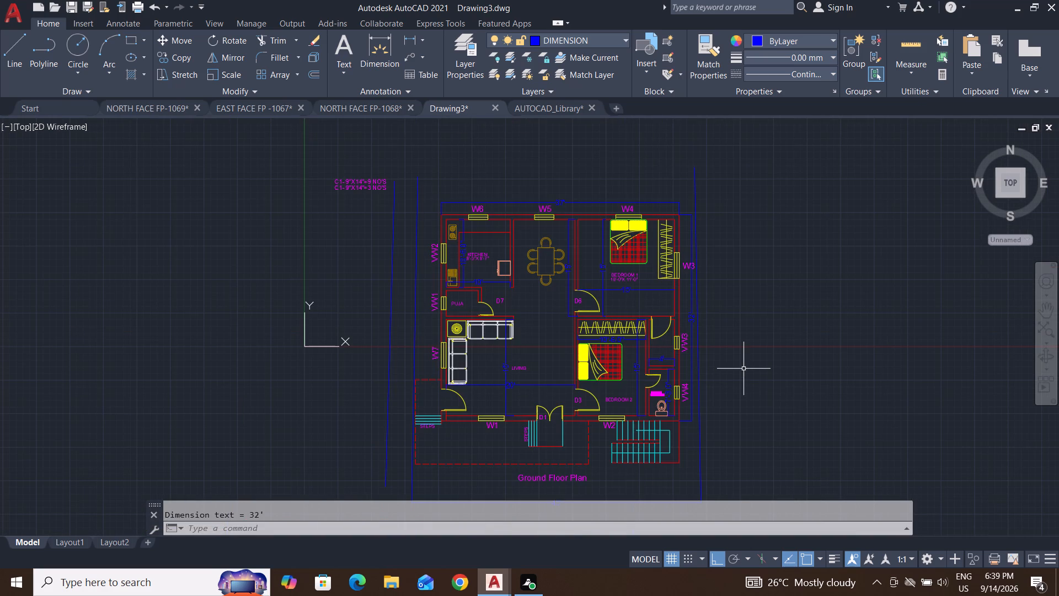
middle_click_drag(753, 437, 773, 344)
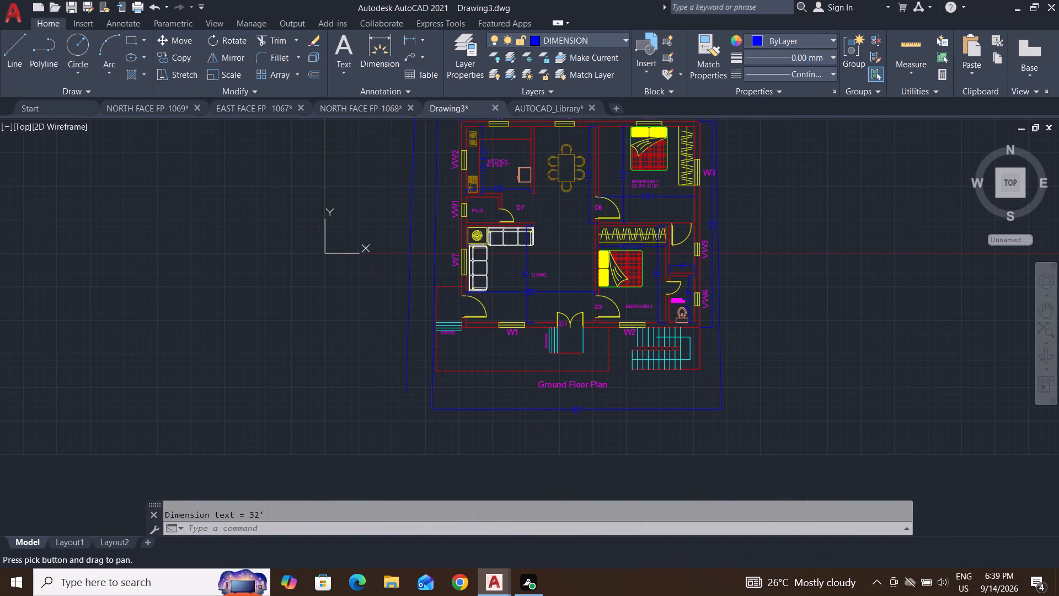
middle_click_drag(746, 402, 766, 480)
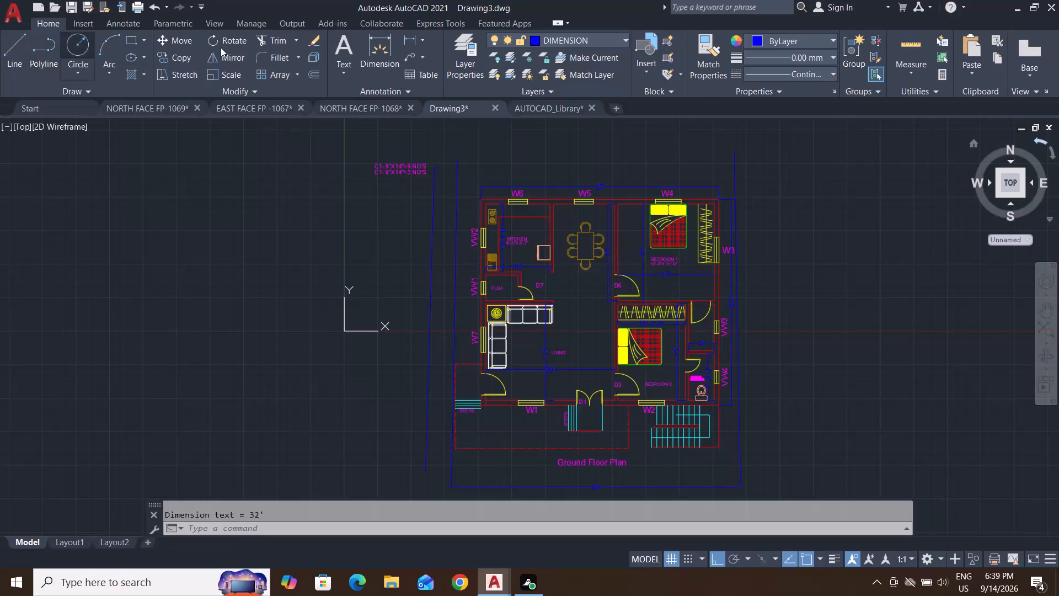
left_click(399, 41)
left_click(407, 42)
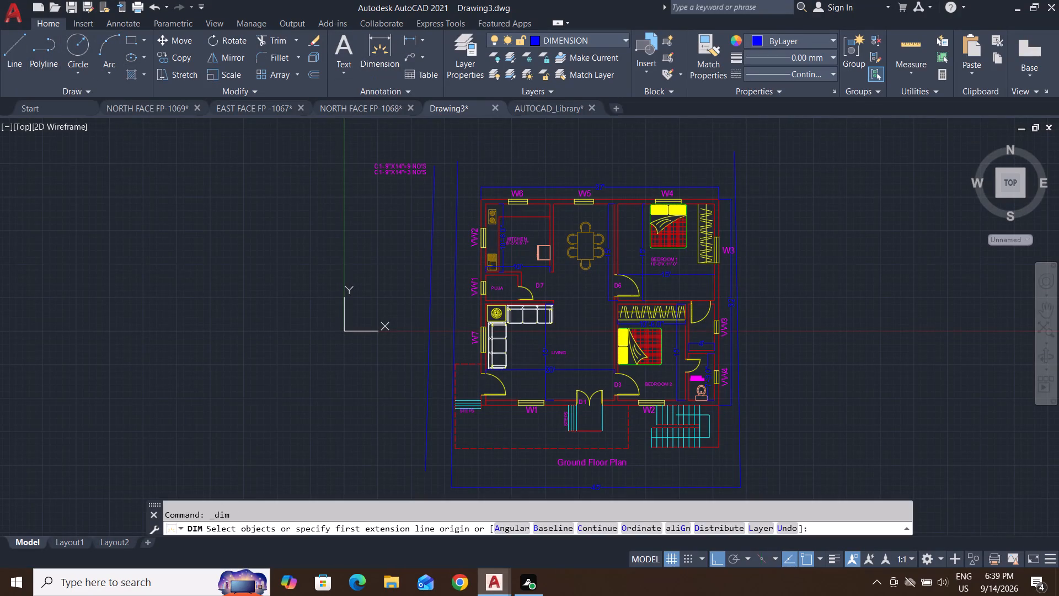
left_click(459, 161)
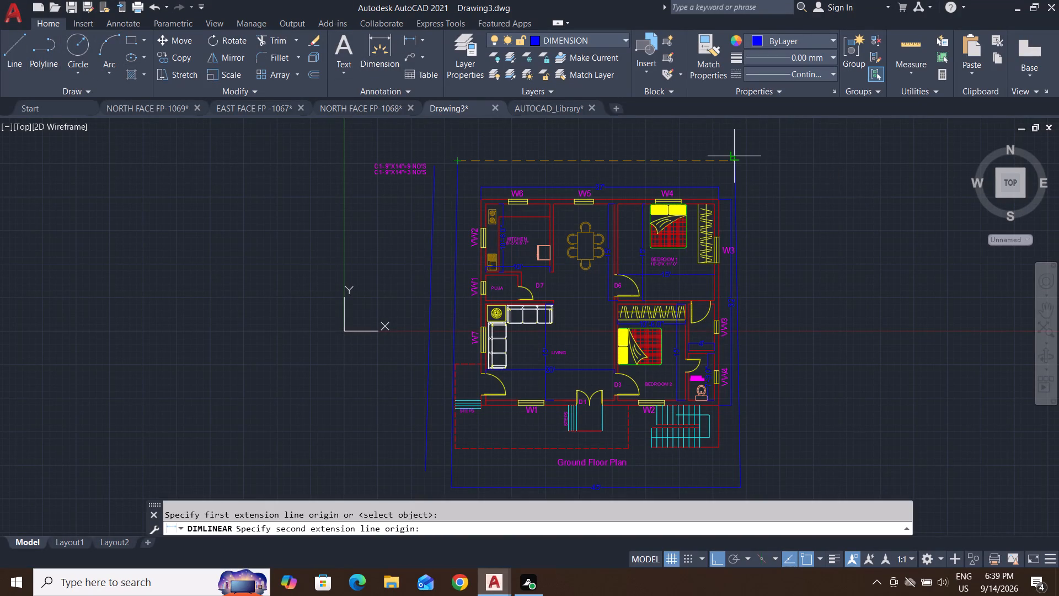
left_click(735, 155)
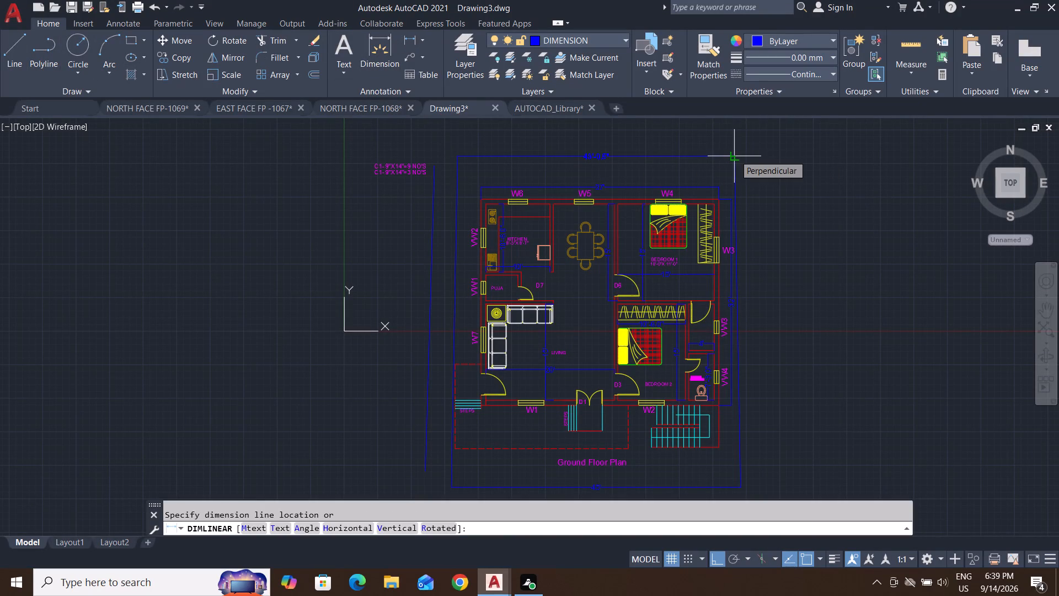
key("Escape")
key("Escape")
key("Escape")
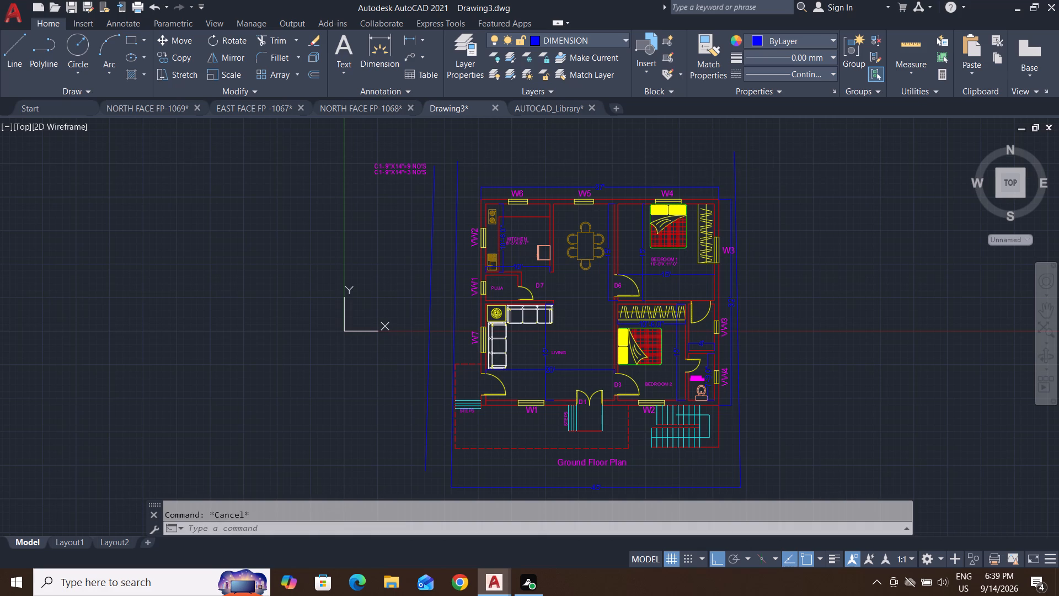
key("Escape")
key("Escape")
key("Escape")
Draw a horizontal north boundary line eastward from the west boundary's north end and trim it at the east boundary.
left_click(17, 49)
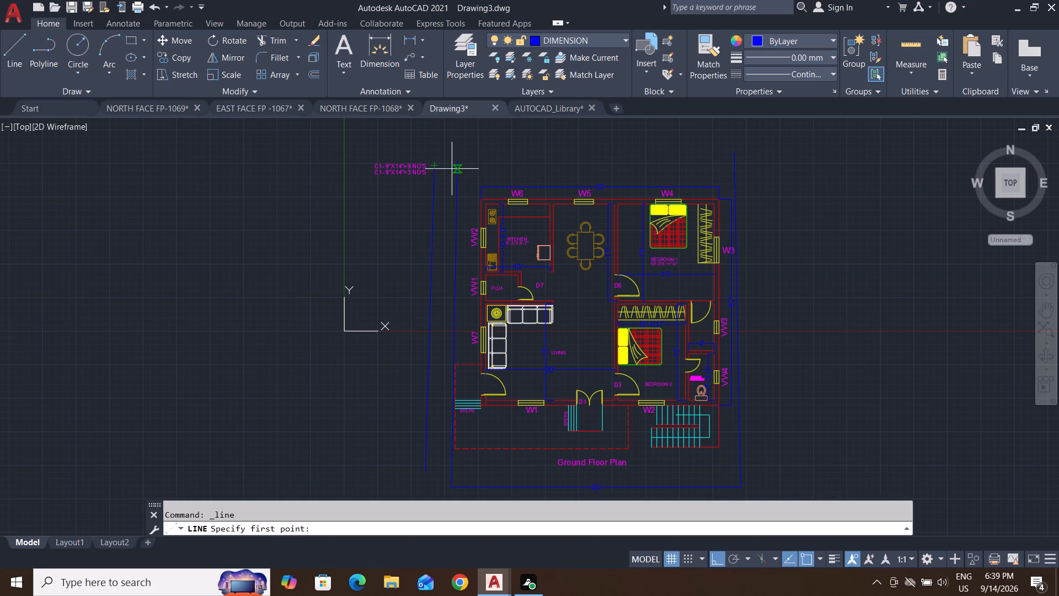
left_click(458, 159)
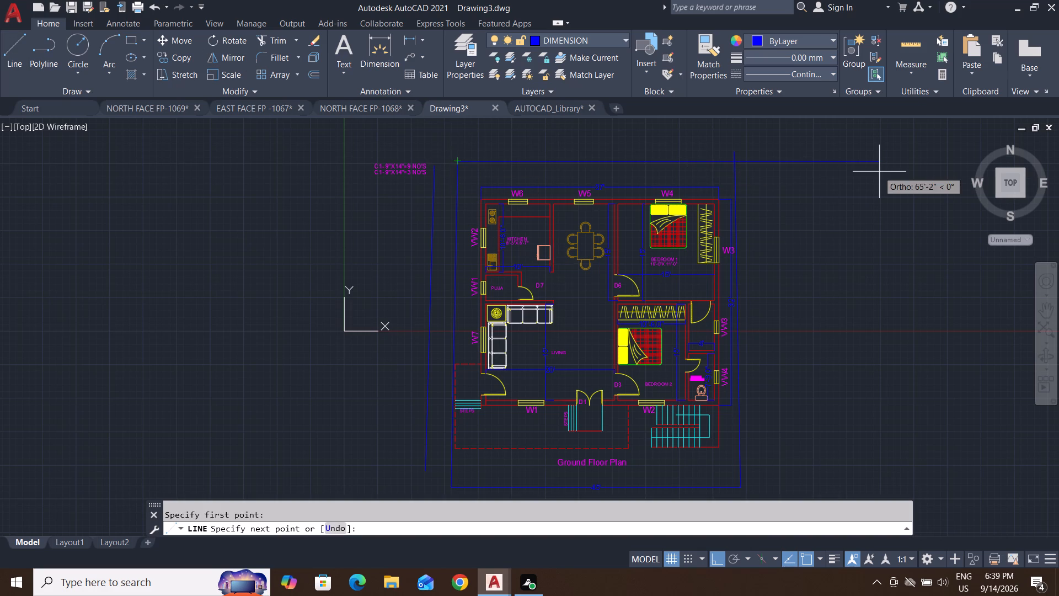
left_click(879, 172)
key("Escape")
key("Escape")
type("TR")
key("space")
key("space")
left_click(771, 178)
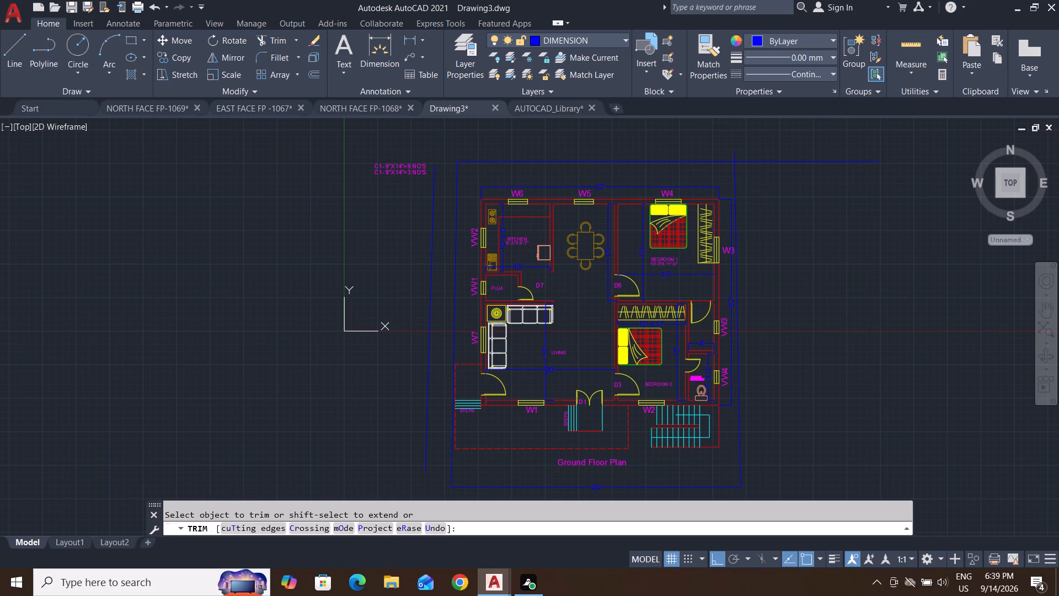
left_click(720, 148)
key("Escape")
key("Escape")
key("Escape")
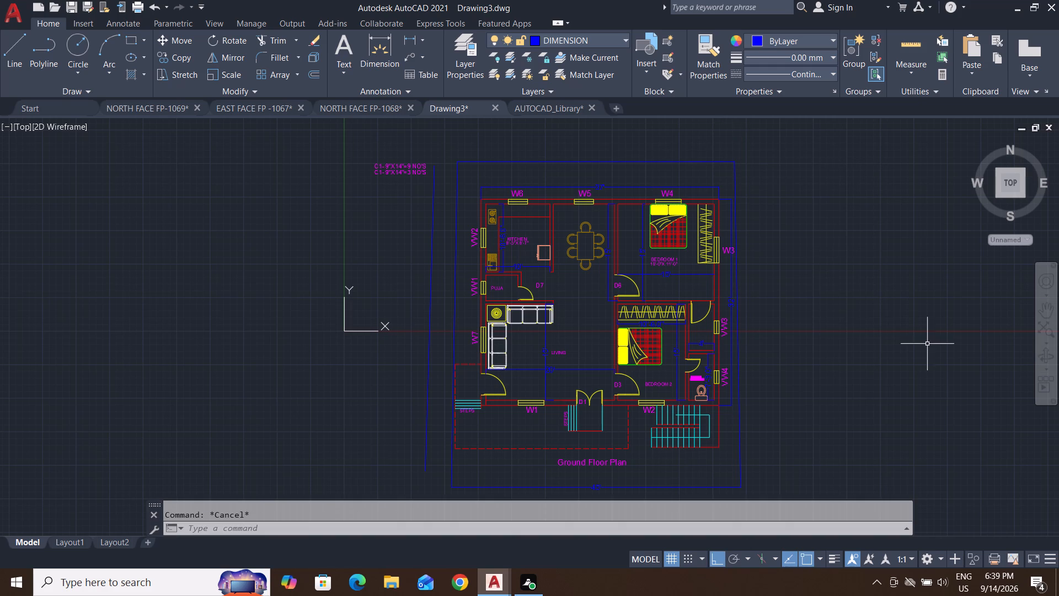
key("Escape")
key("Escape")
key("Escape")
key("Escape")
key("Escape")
Check the length of the north boundary line between its two corners with a temporary linear dimension.
left_click(408, 35)
left_click(456, 162)
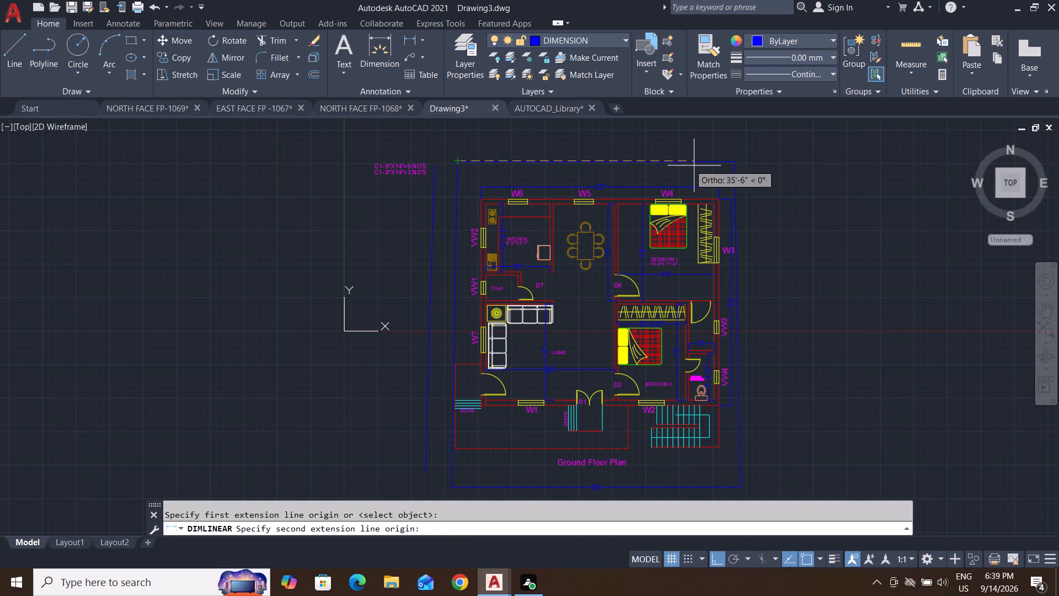
left_click(737, 161)
key("Escape")
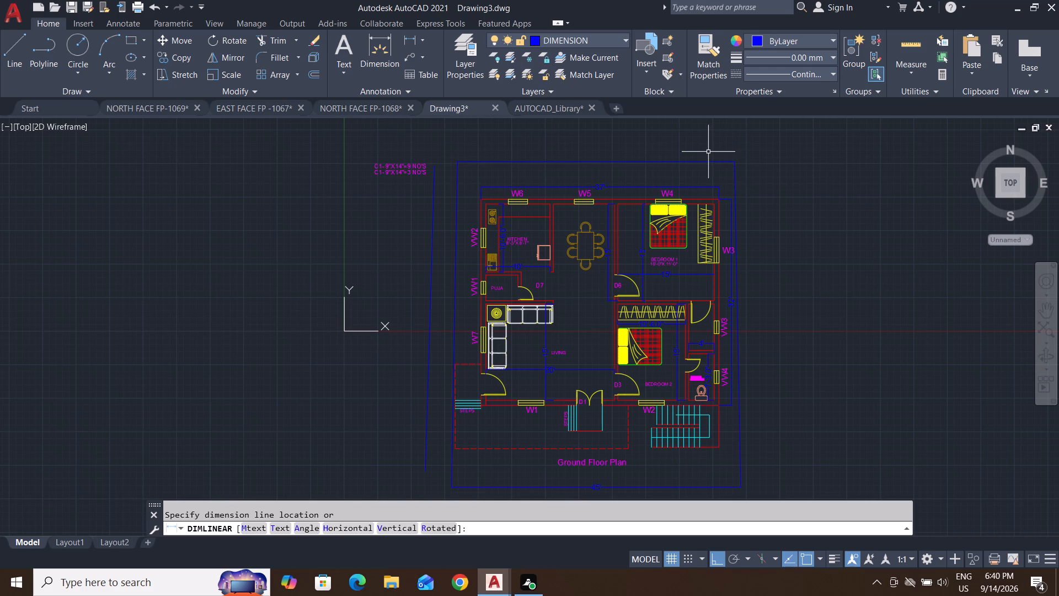
key("Escape")
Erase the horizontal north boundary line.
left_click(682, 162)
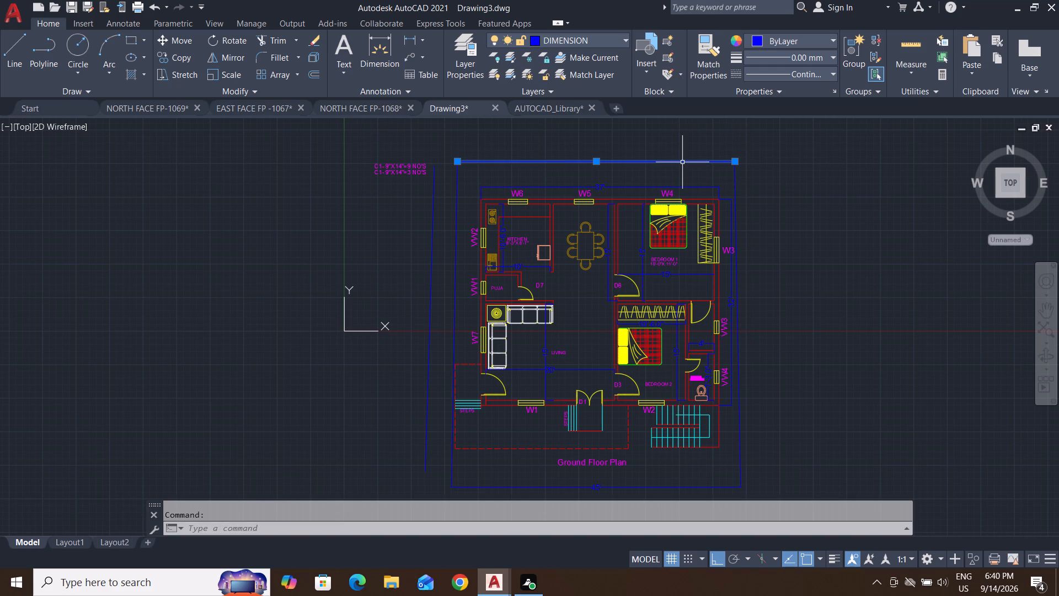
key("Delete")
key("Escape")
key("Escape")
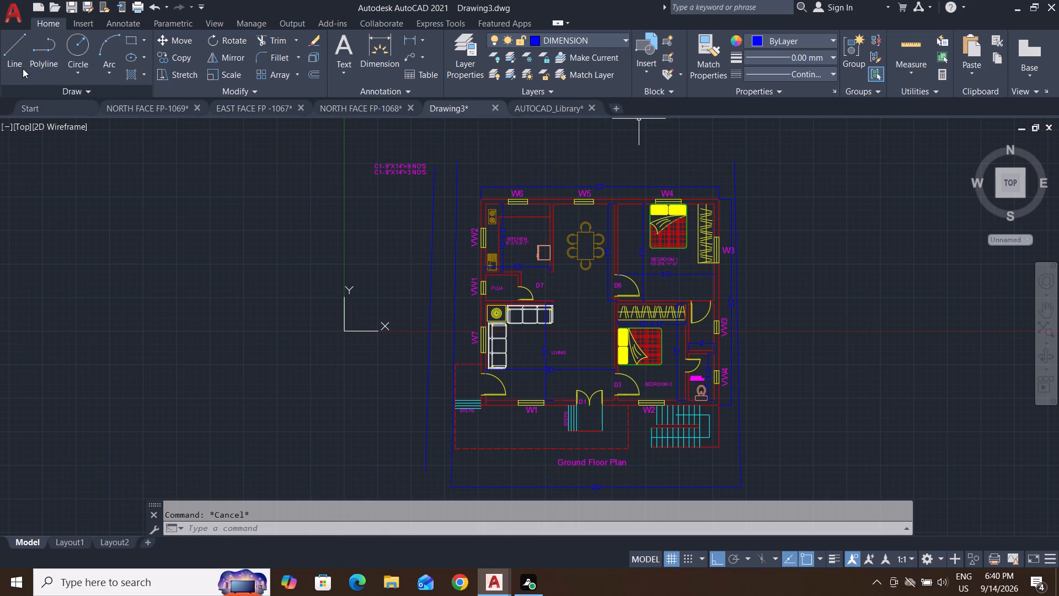
Draw a 45' horizontal north boundary line eastward from the west boundary's north end.
left_click(17, 47)
scroll(525, 176, "up", 1)
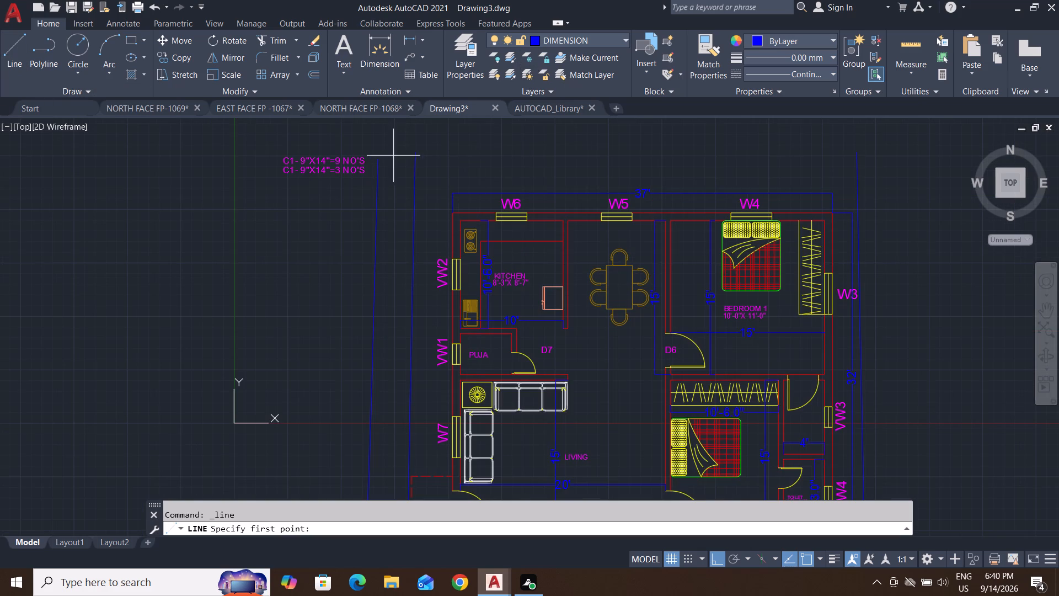
left_click(414, 154)
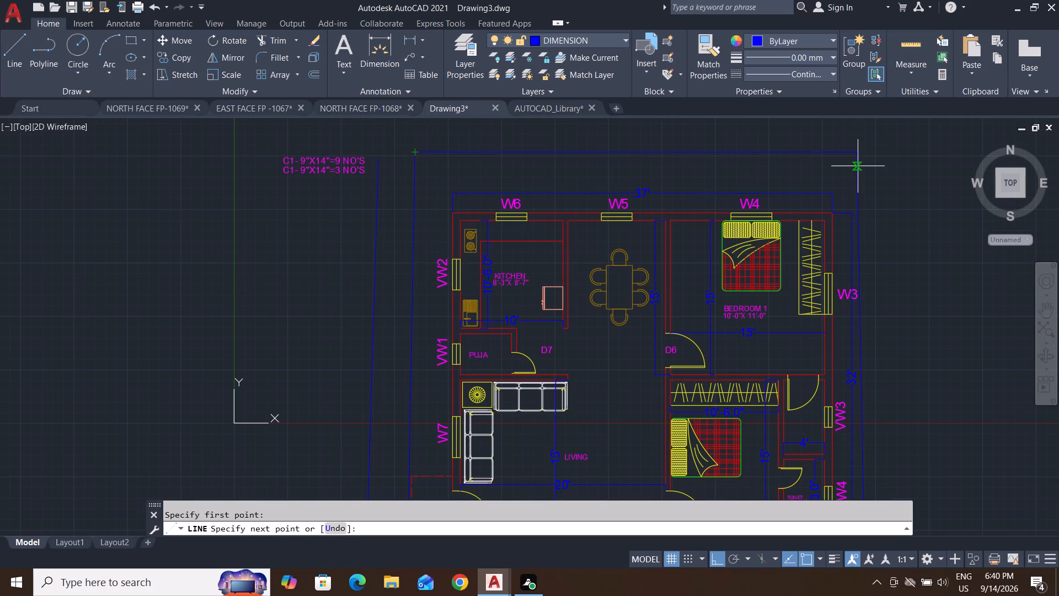
type("45'")
key("Return")
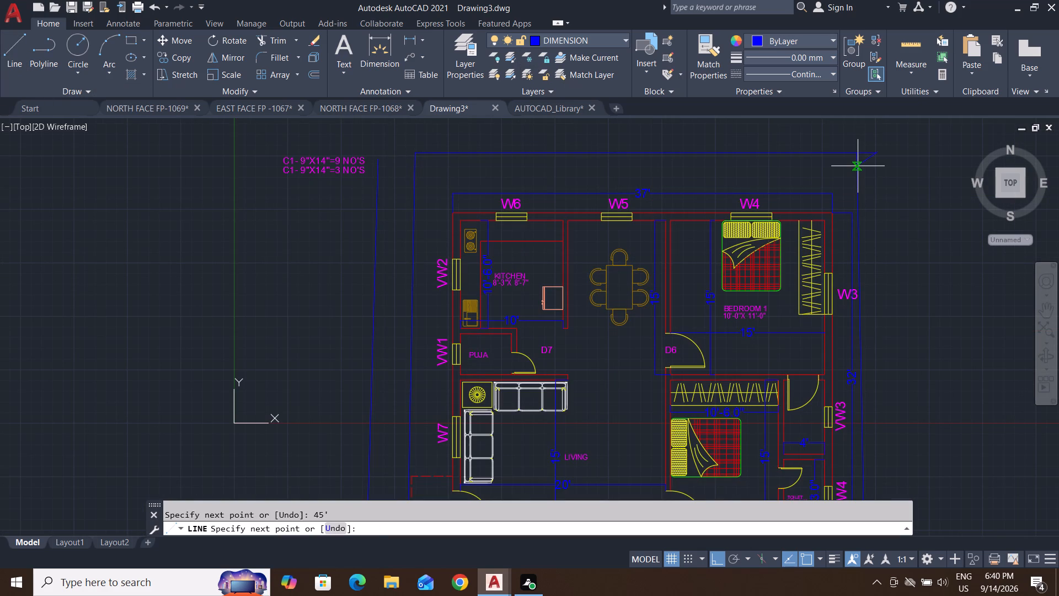
key("Return")
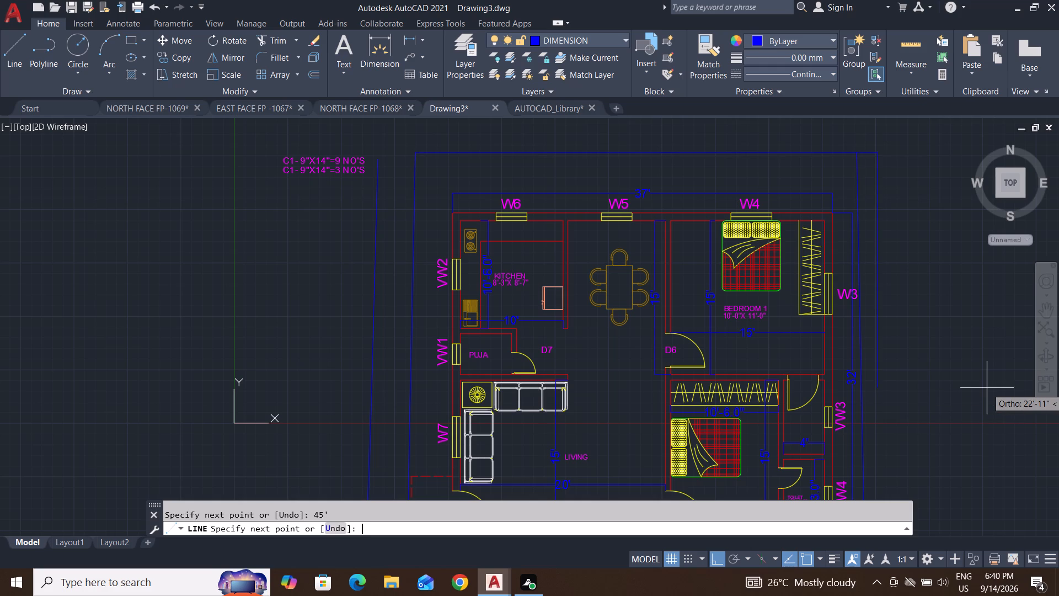
scroll(876, 218, "down", 1)
scroll(872, 199, "up", 1)
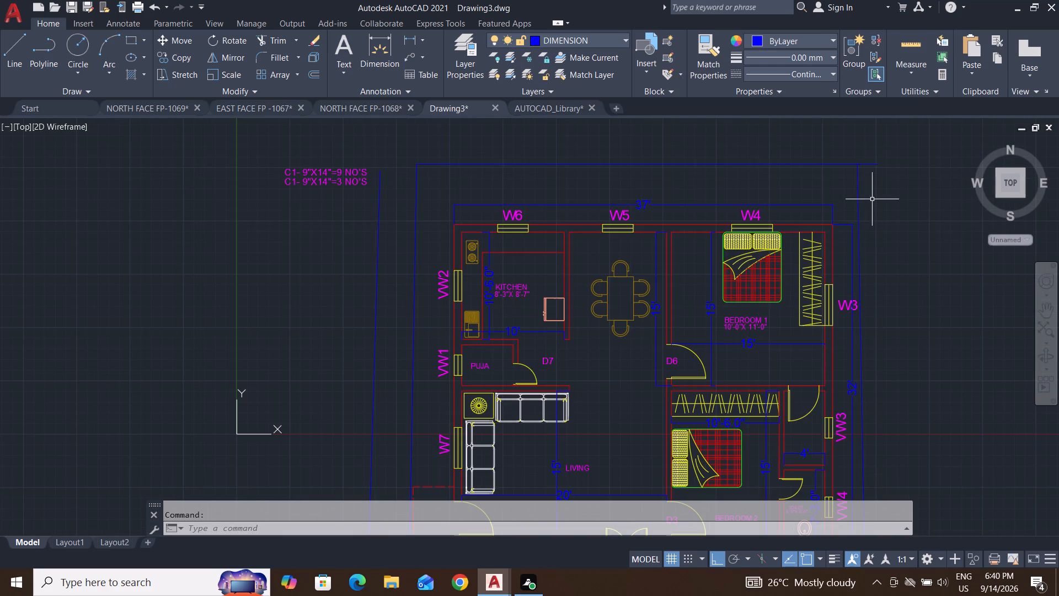
key("Escape")
Stretch the east boundary line's north end to the east end of the 45' north boundary line.
left_click(872, 172)
left_click(849, 203)
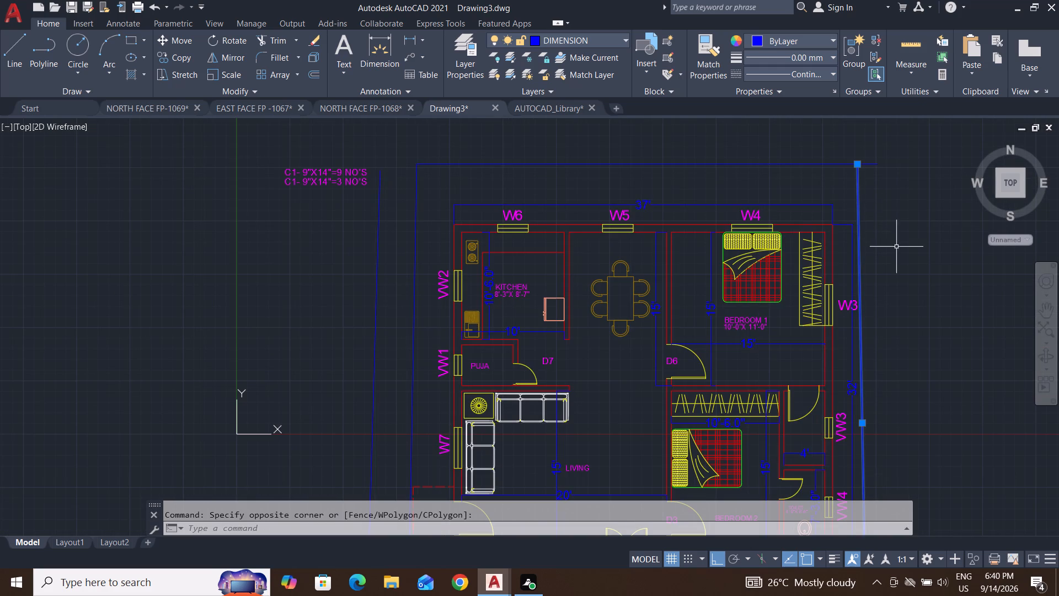
middle_click_drag(896, 247, 767, 171)
scroll(762, 214, "down", 2)
scroll(769, 213, "up", 1)
middle_click_drag(779, 217, 800, 271)
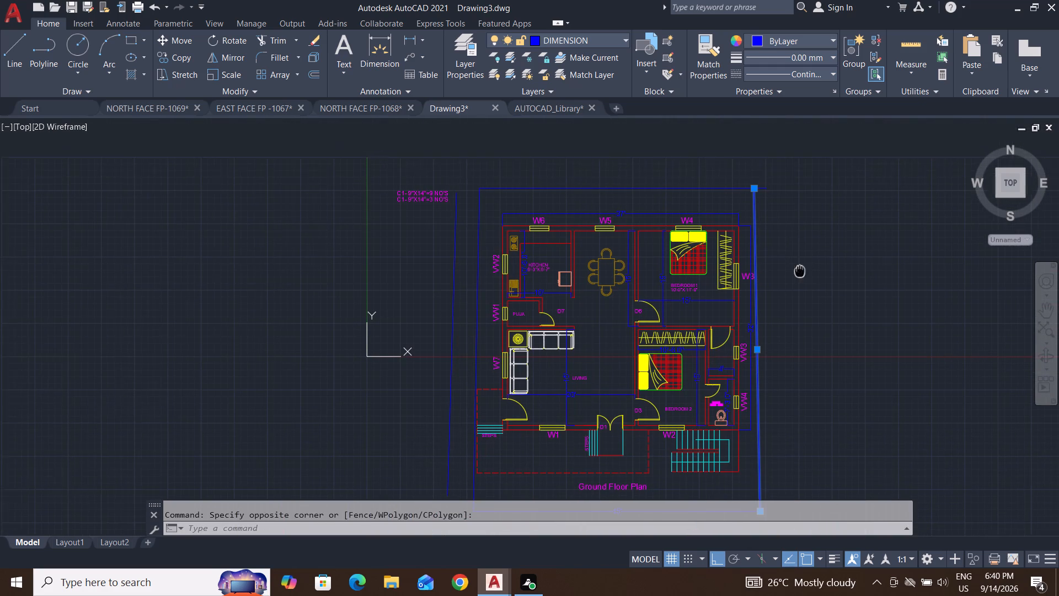
left_click(758, 190)
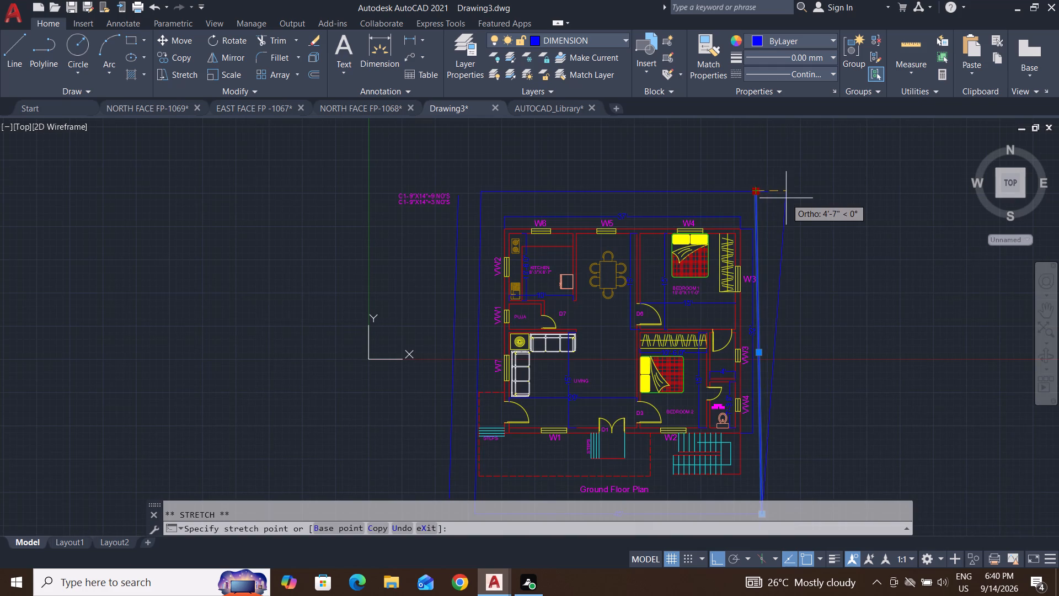
scroll(786, 198, "up", 4)
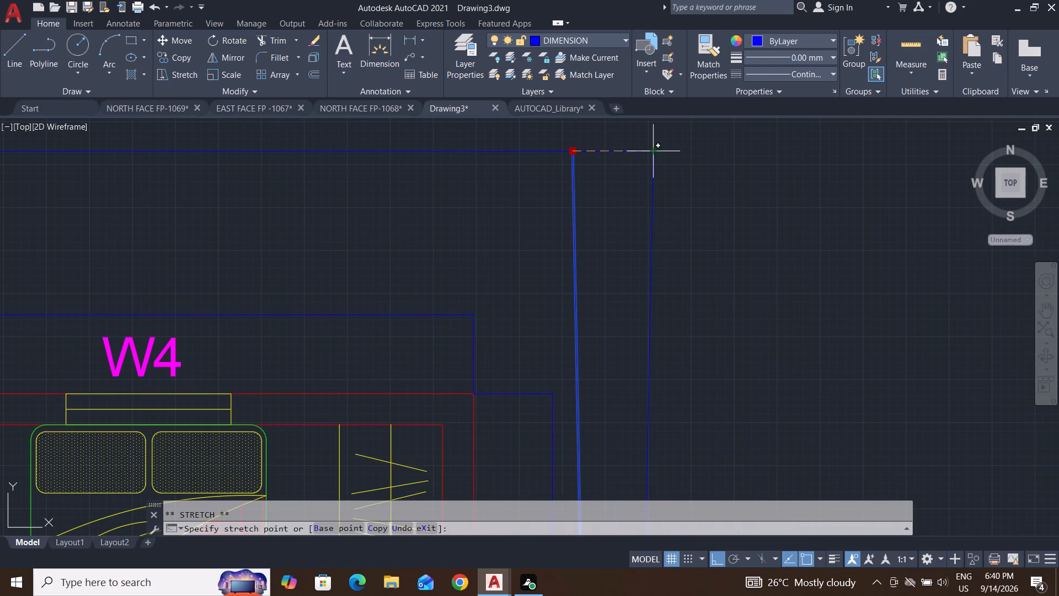
left_click(652, 150)
scroll(842, 284, "down", 4)
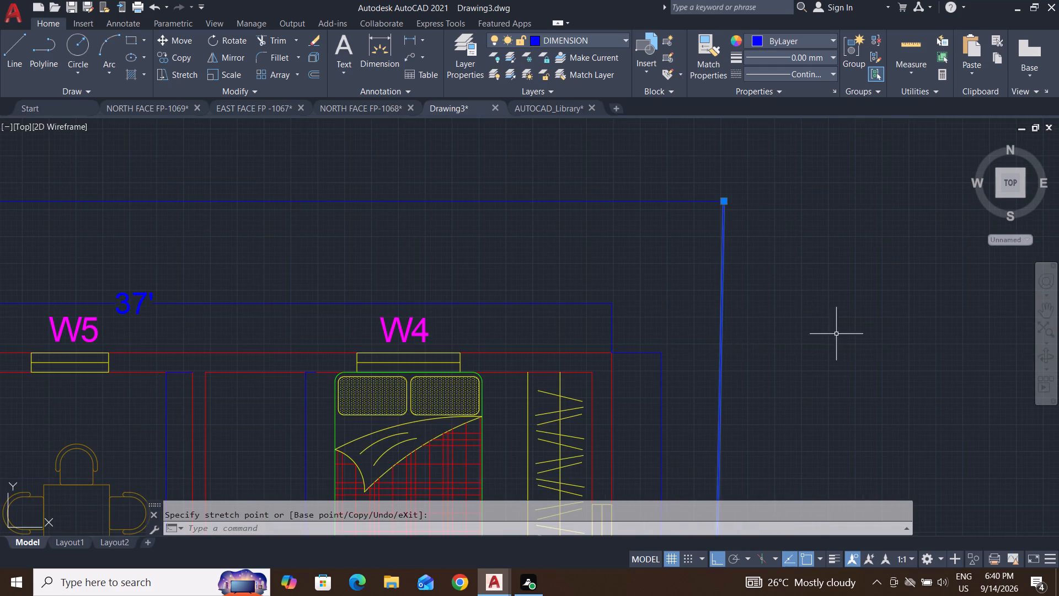
scroll(811, 278, "down", 3)
middle_click_drag(819, 316, 798, 203)
scroll(862, 312, "down", 2)
middle_click_drag(862, 312, 860, 288)
key("Escape")
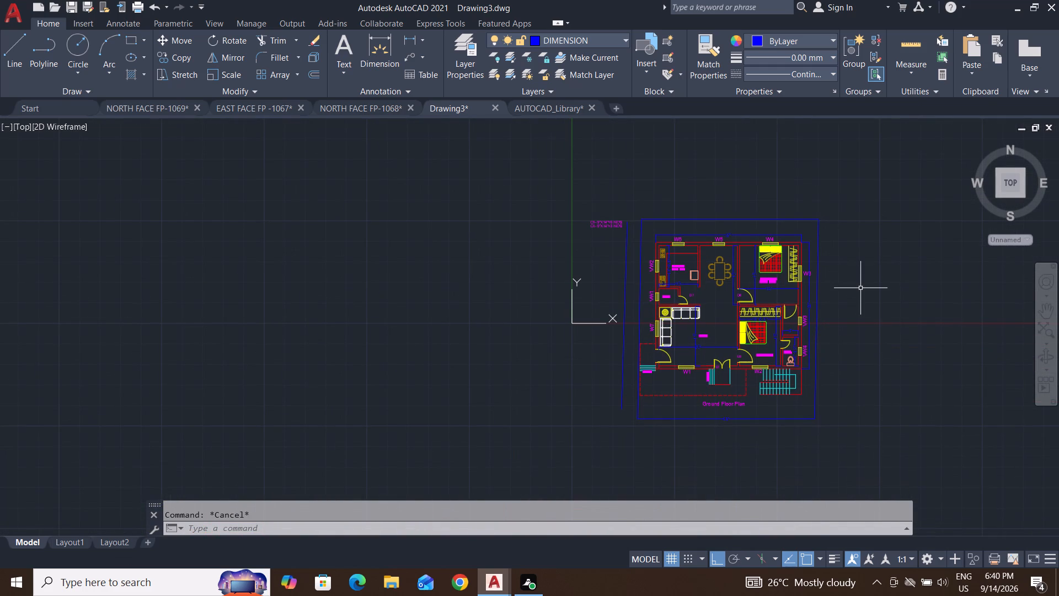
key("Escape")
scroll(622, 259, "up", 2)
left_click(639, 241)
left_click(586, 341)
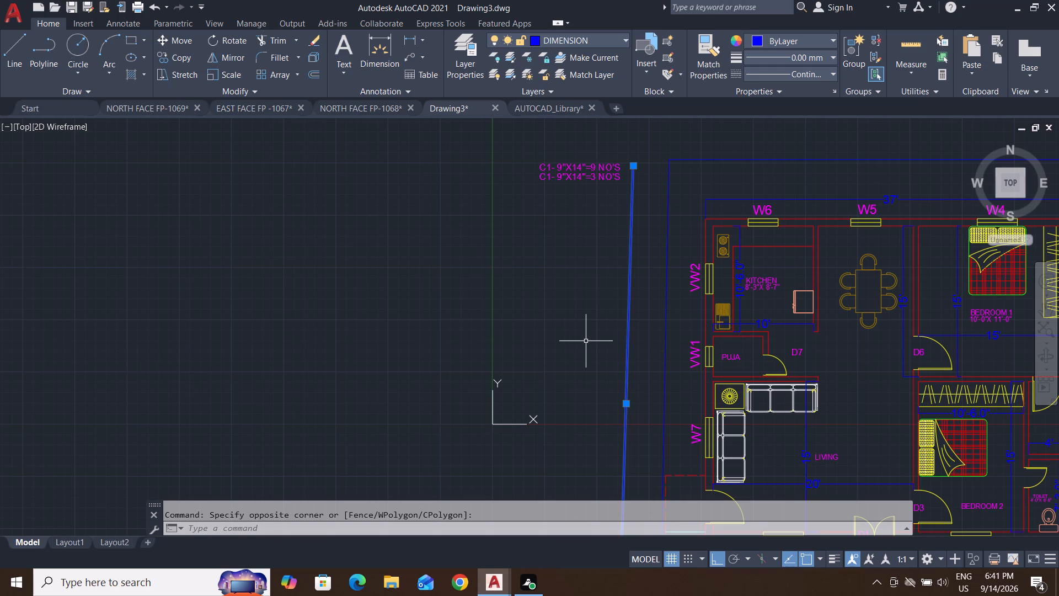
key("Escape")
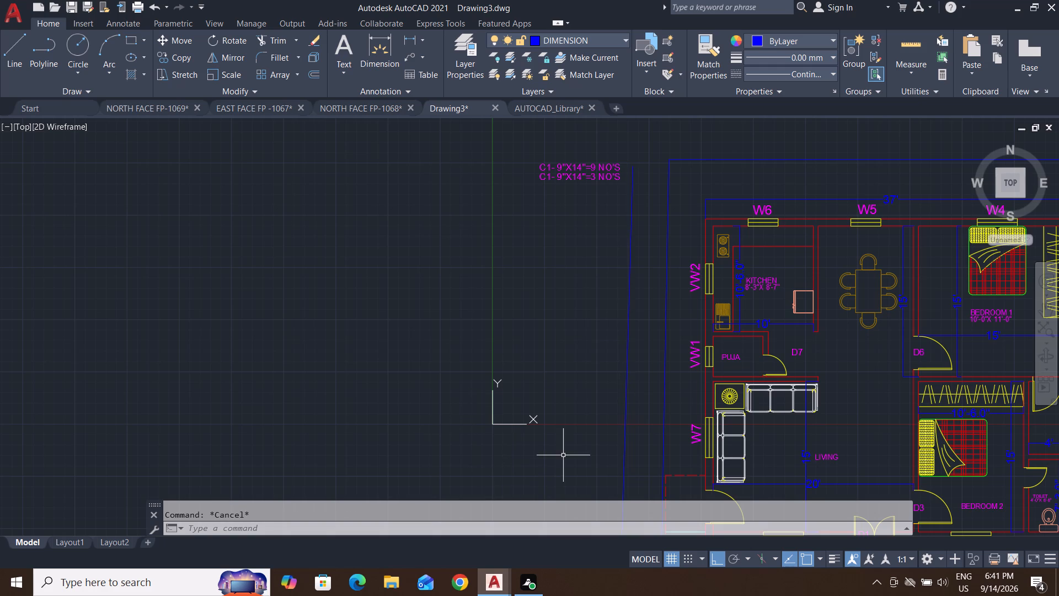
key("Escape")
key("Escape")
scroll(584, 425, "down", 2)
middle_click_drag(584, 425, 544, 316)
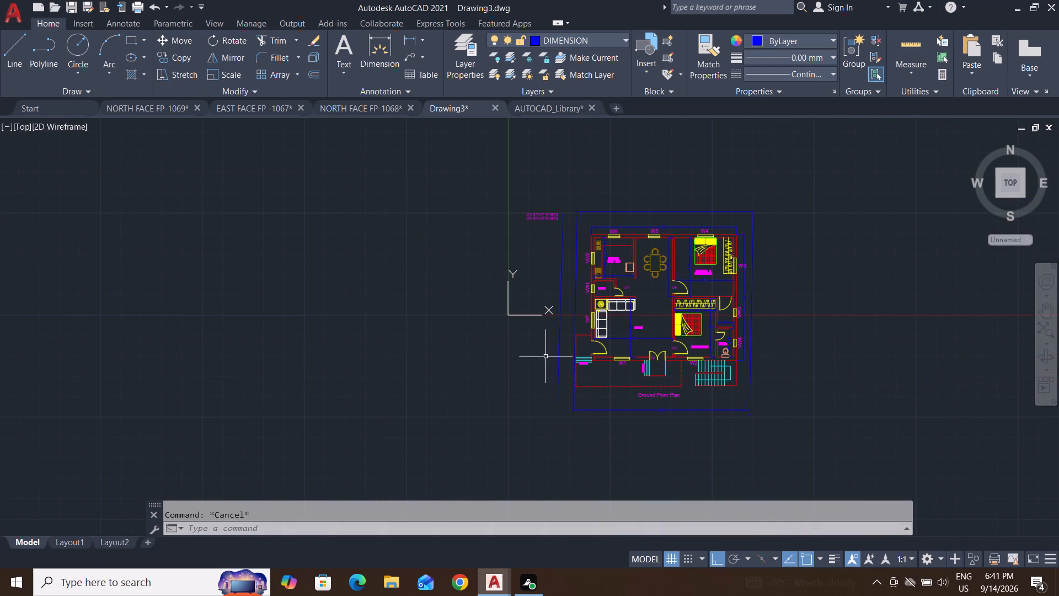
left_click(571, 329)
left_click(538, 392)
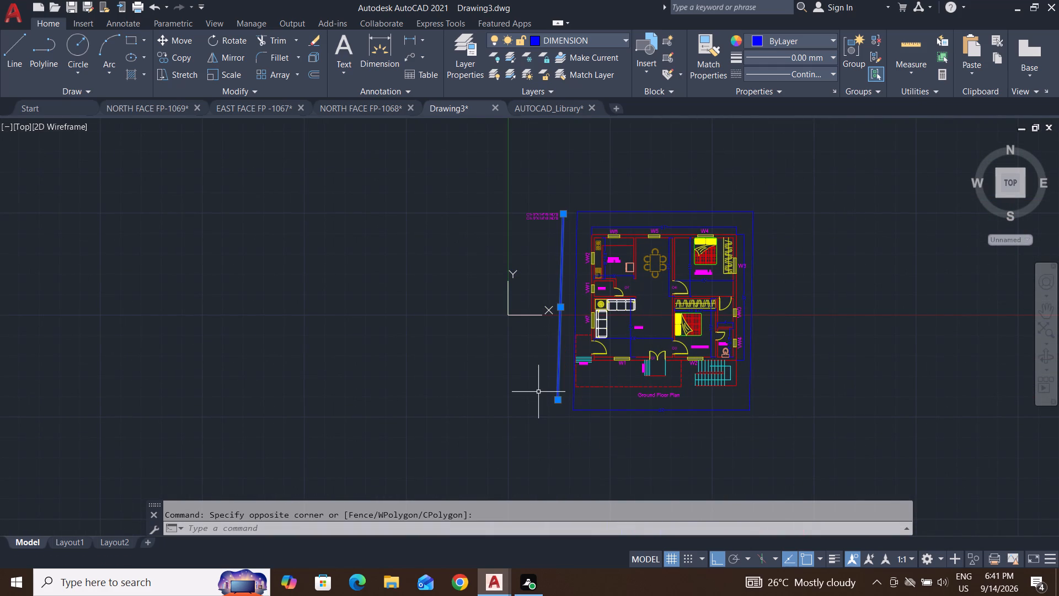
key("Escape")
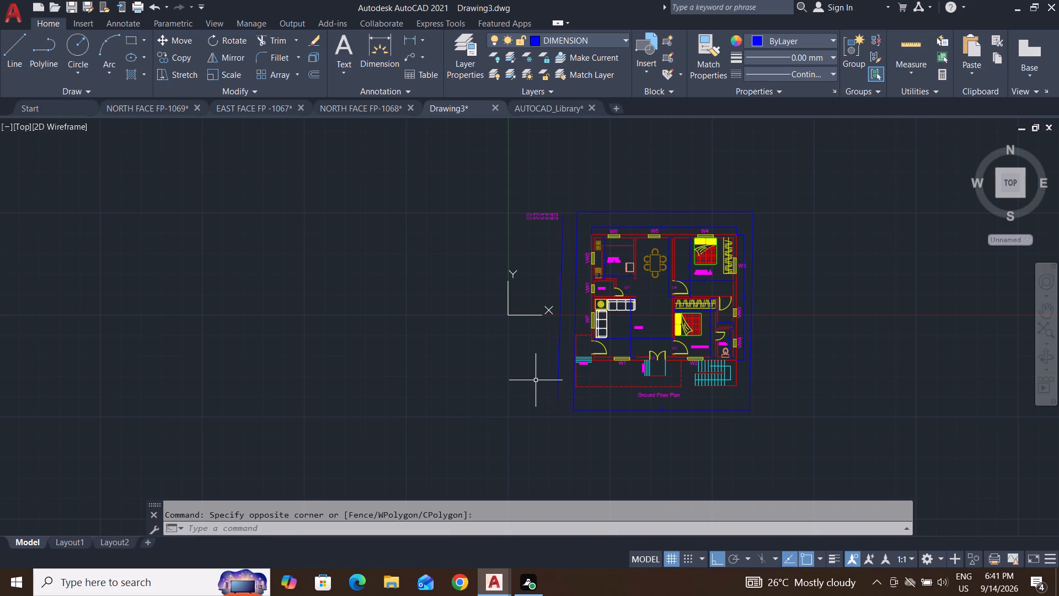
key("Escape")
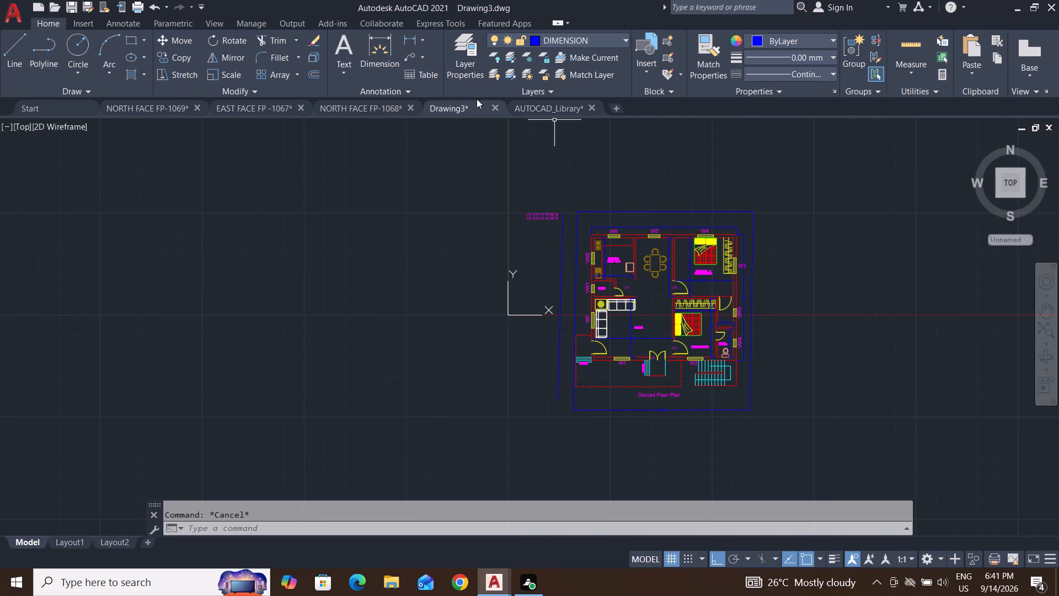
Check the plot's north side from its northeast corner to its northwest corner with a temporary linear dimension.
left_click(413, 38)
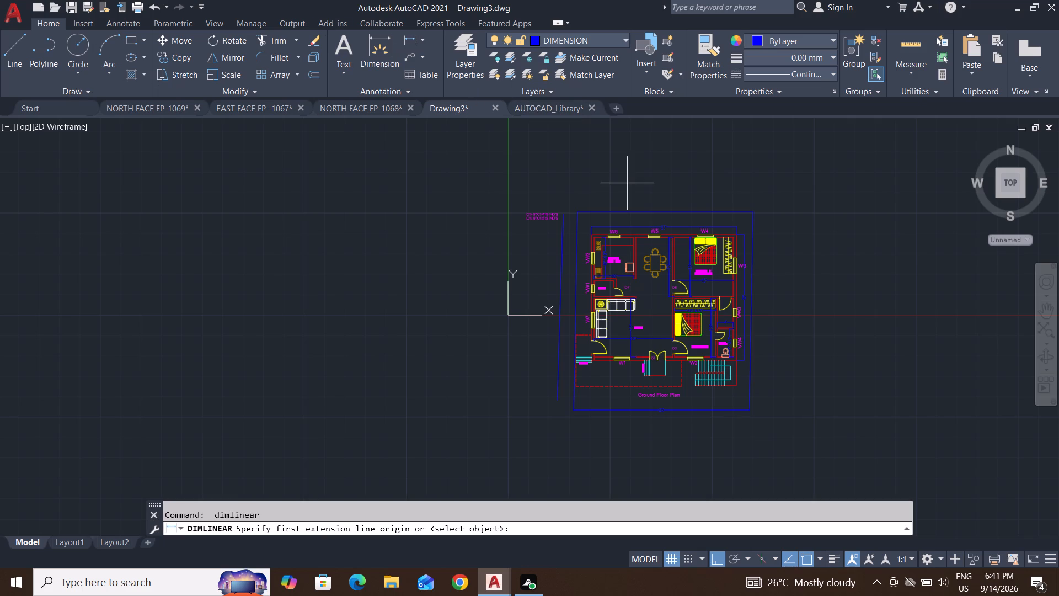
scroll(761, 223, "up", 2)
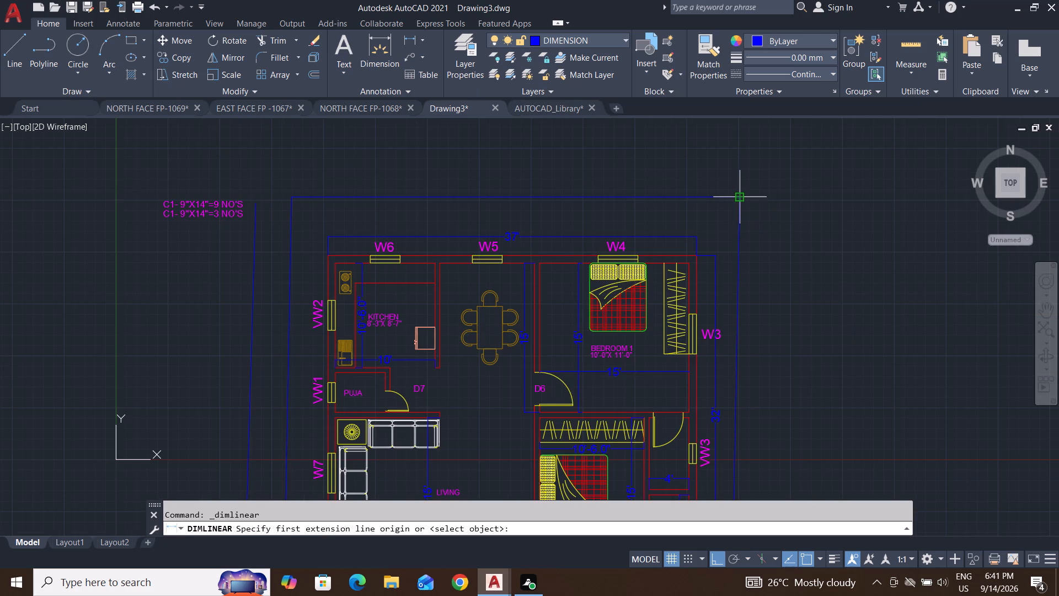
left_click(740, 197)
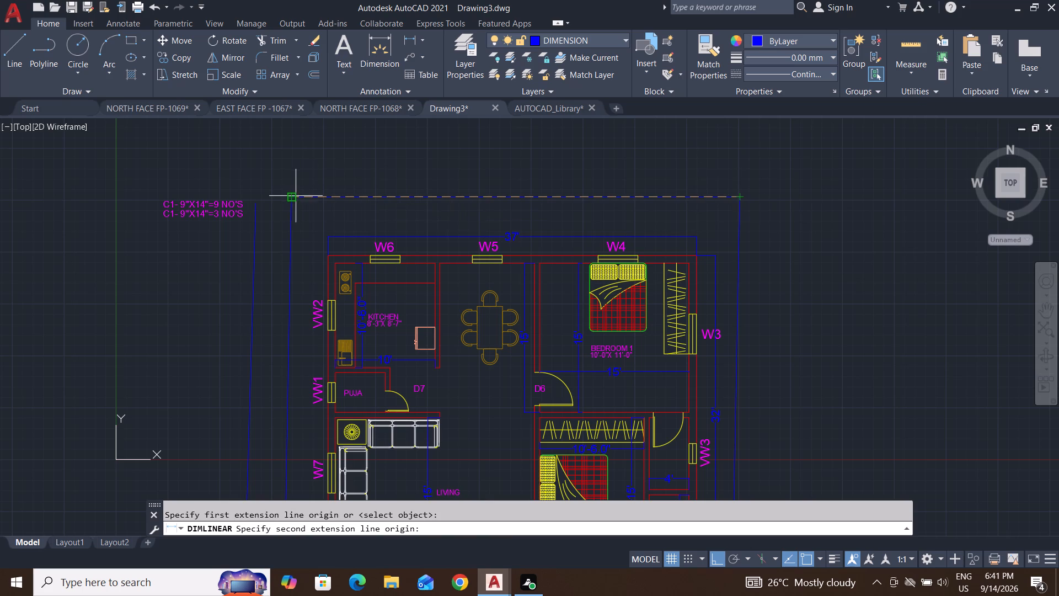
left_click(288, 196)
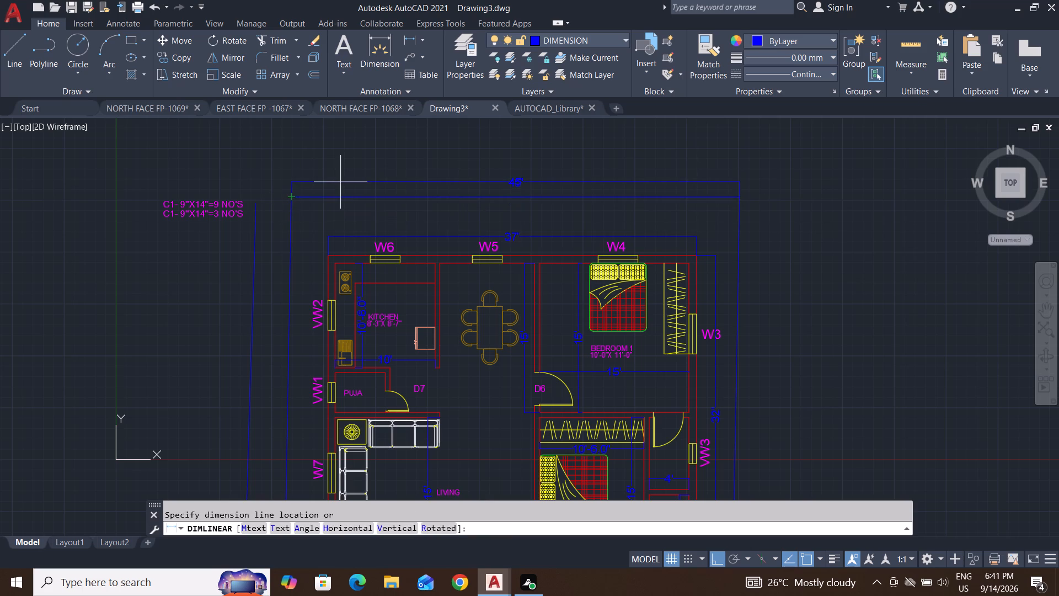
key("Escape")
key("Escape")
Erase the 45' north boundary line.
left_click(591, 182)
left_click(556, 204)
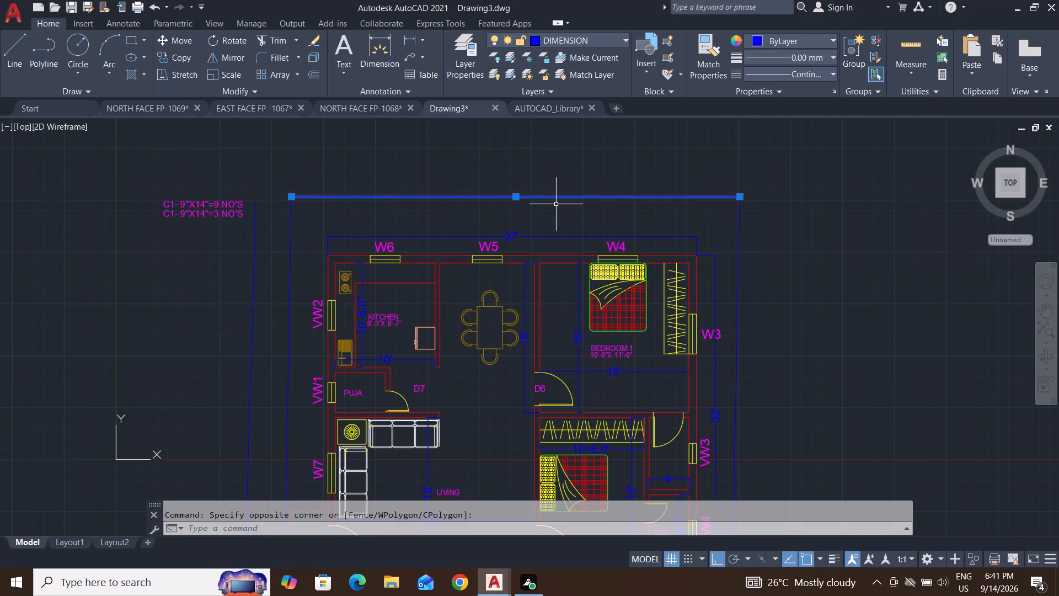
key("Delete")
Draw a 43' horizontal north boundary line eastward from the west boundary's north end.
left_click(17, 48)
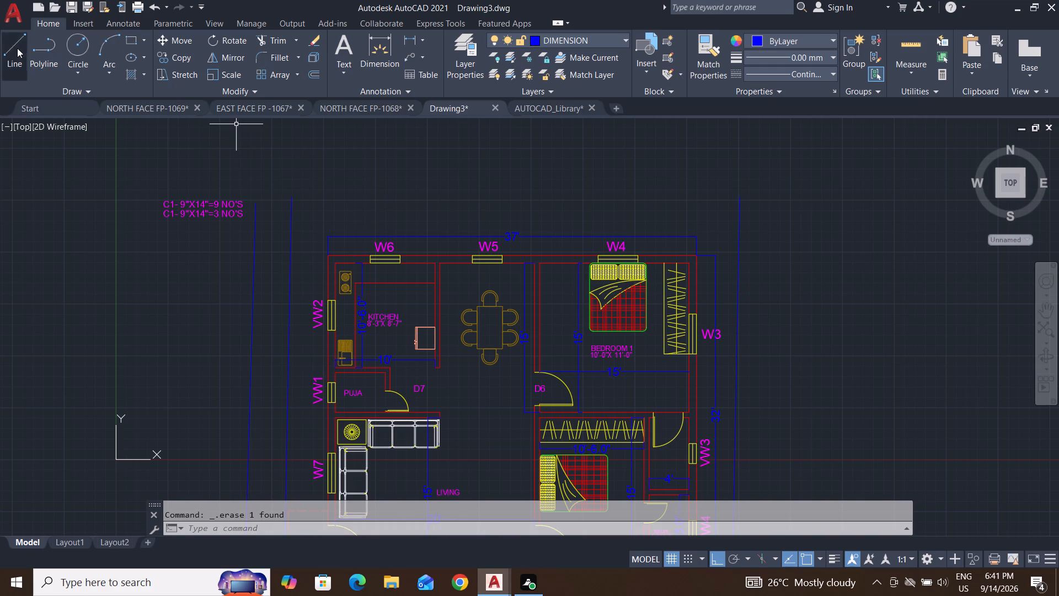
left_click(291, 194)
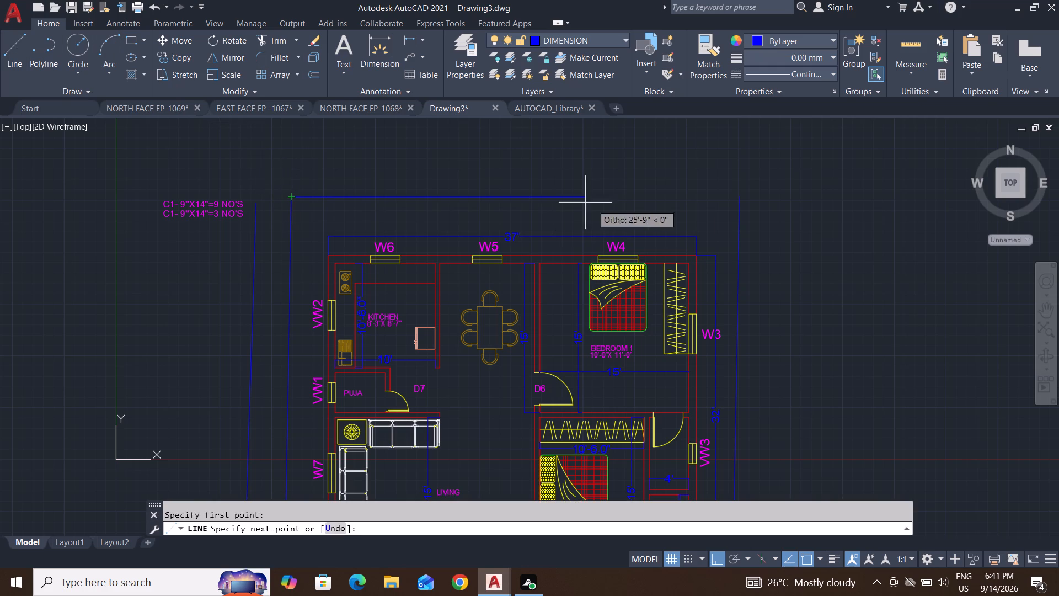
type("43")
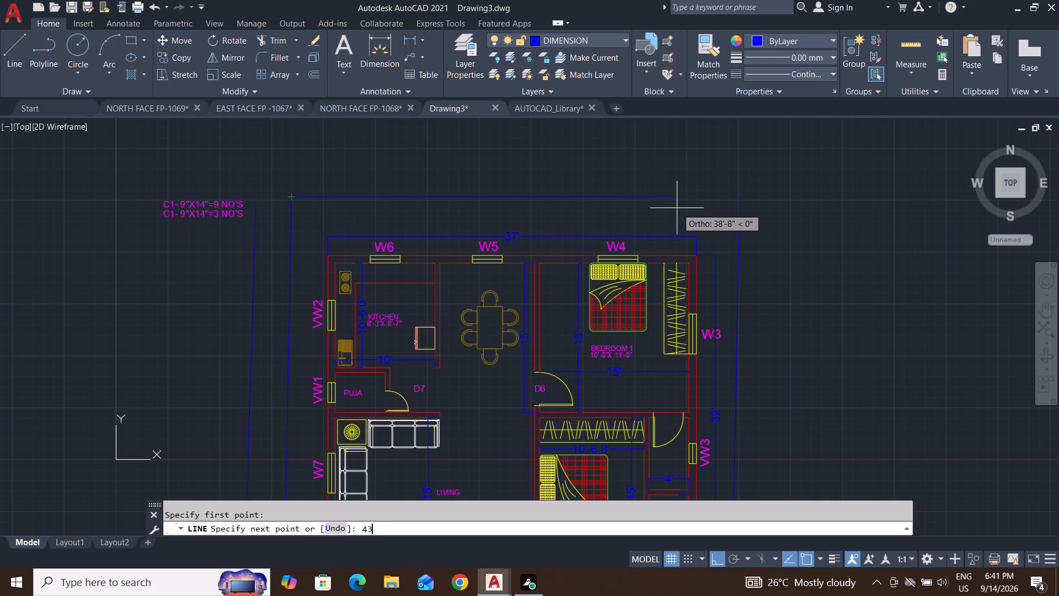
key("apostrophe")
key("Return")
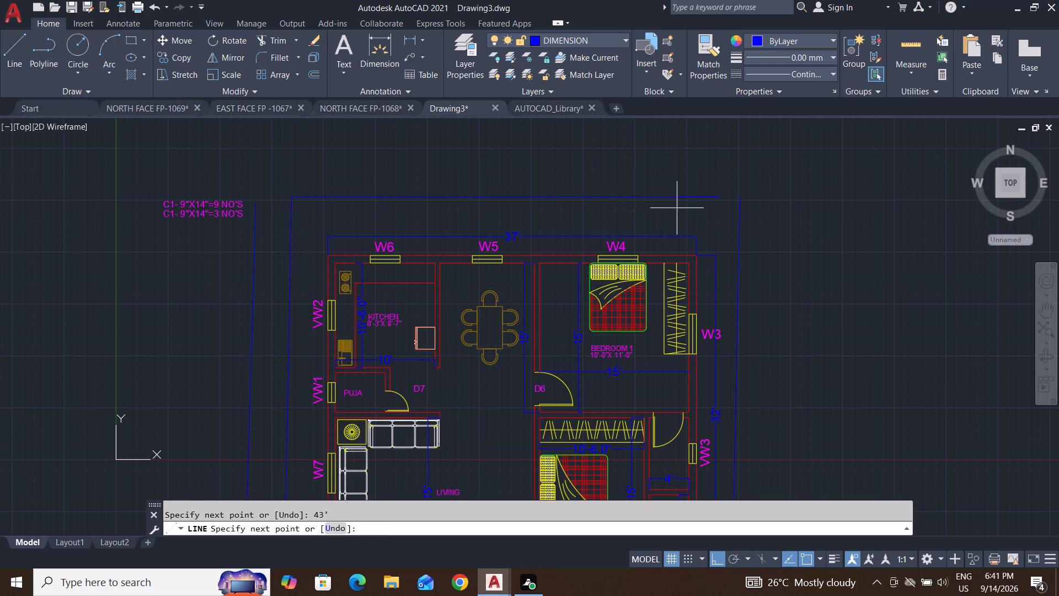
key("Escape")
key("Escape")
key("Escape")
key("Escape")
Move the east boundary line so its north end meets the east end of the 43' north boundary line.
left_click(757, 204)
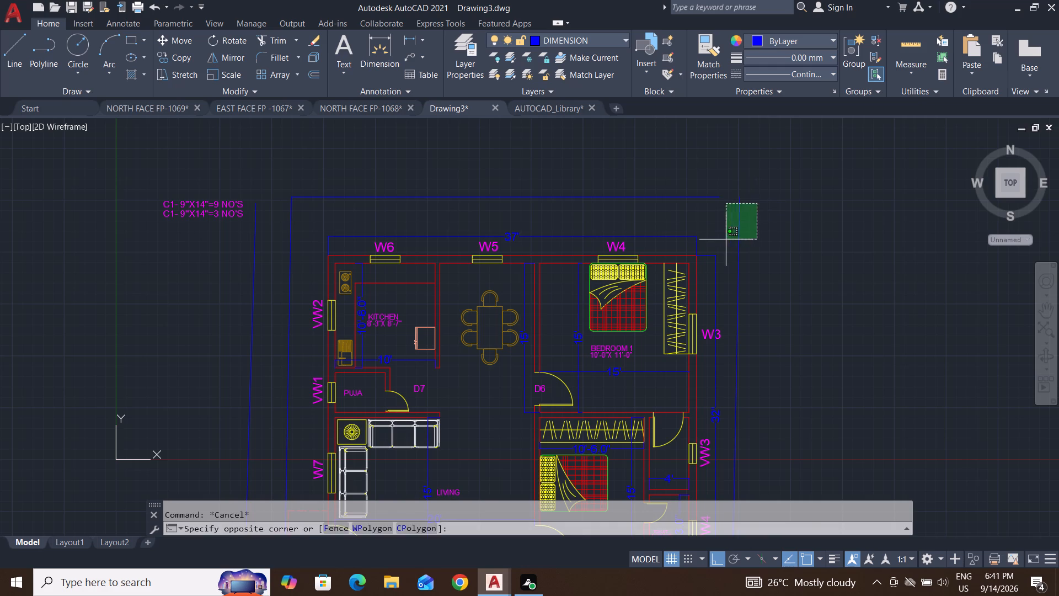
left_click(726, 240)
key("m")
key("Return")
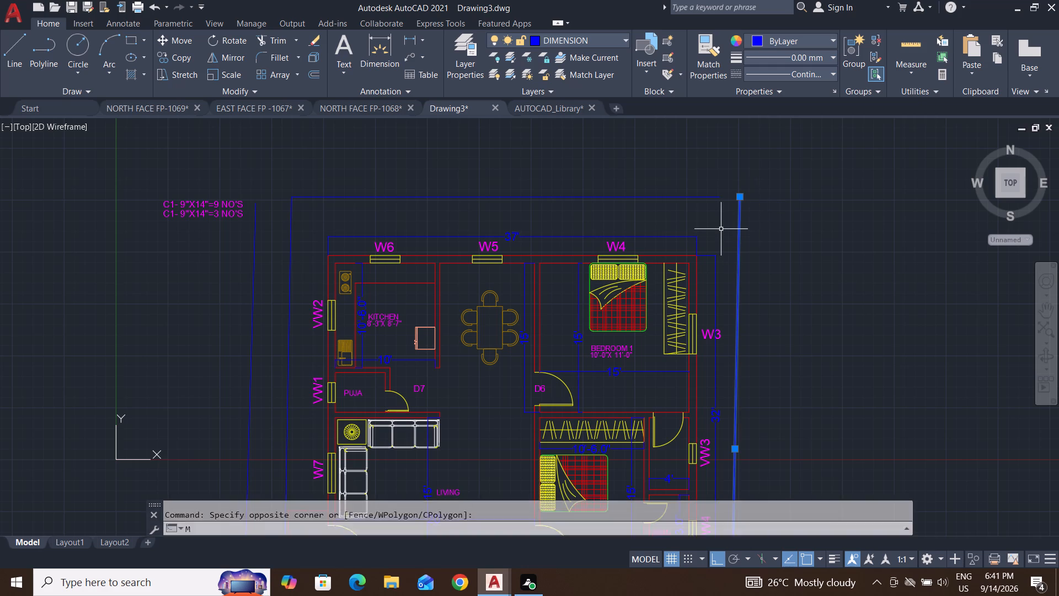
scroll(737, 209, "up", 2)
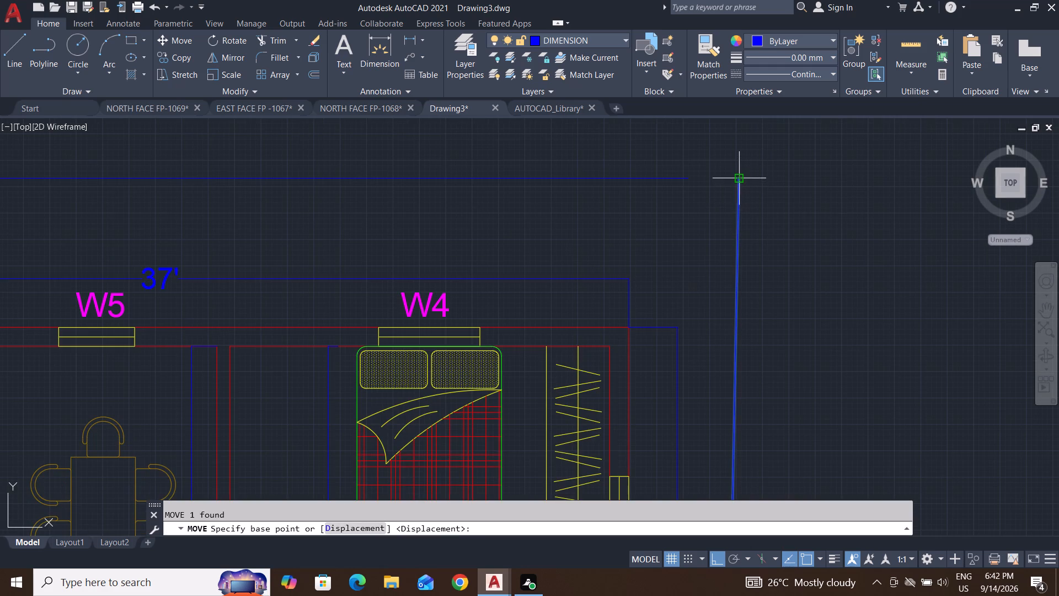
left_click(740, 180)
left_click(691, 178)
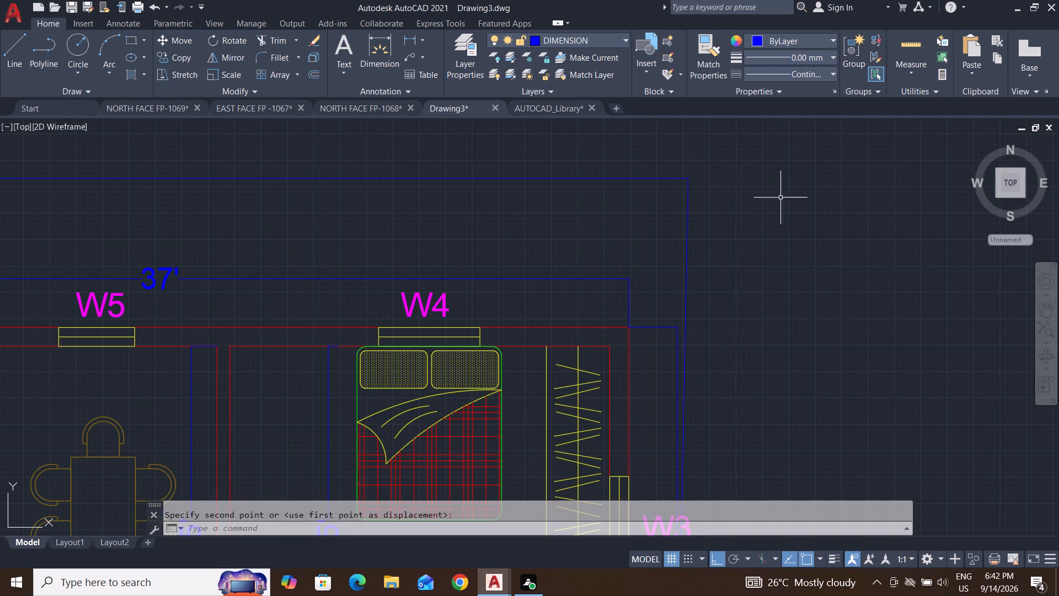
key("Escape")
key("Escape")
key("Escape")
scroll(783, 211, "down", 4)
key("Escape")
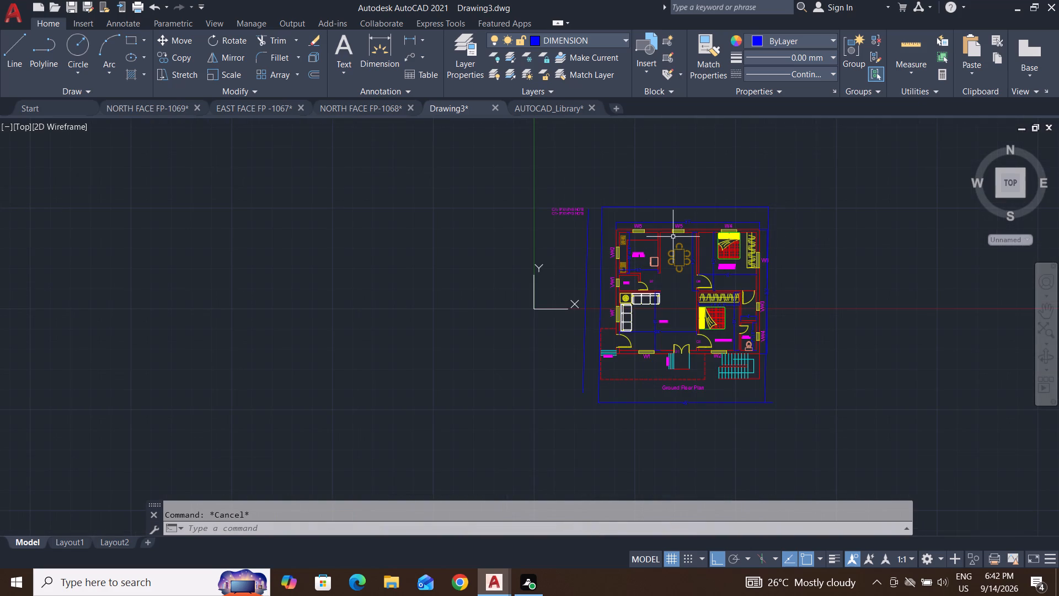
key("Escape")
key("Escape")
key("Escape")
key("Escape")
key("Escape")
Add a linear dimension to the plot's north side from its northeast to its northwest corner, placed just outside the boundary.
left_click(410, 43)
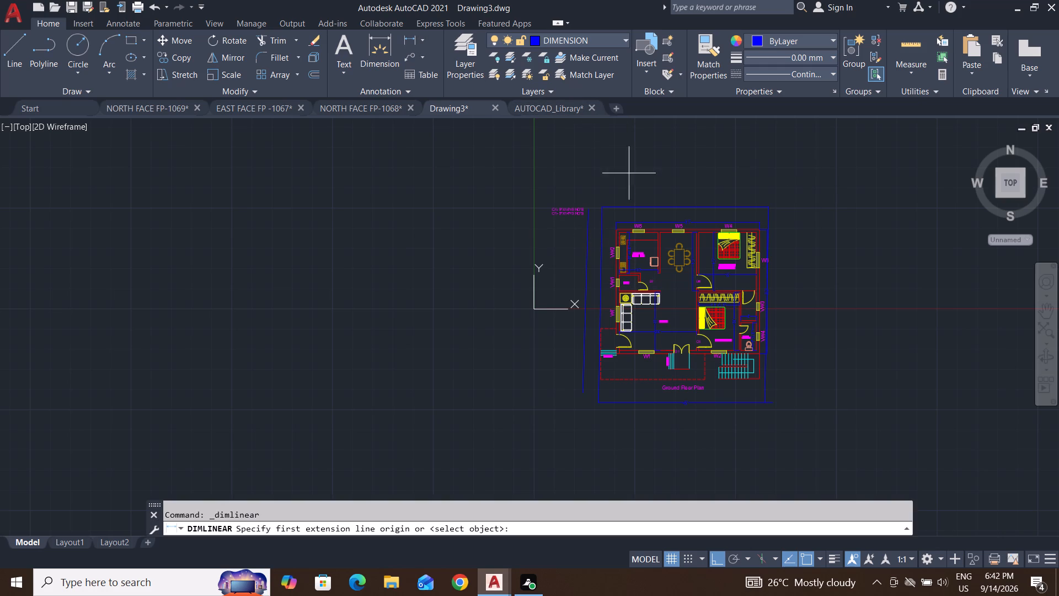
scroll(752, 186, "up", 3)
scroll(851, 242, "down", 1)
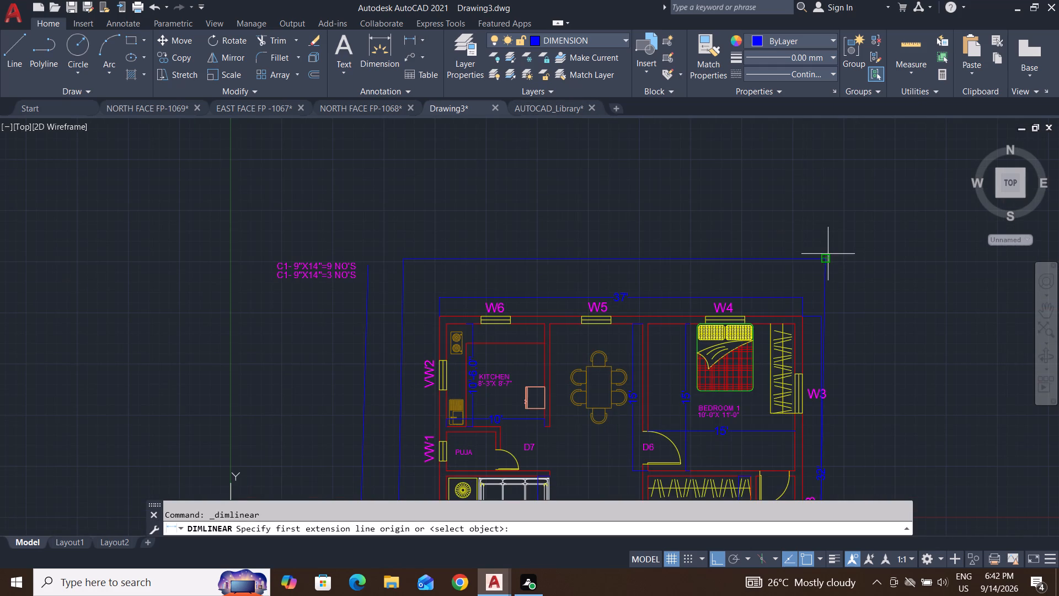
left_click(826, 257)
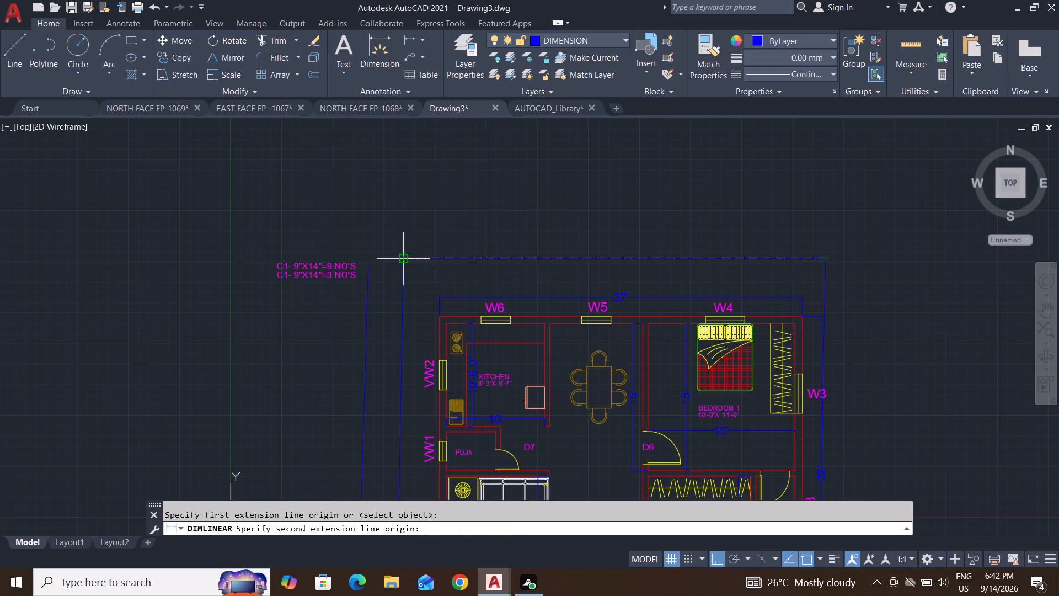
left_click(402, 259)
left_click(410, 247)
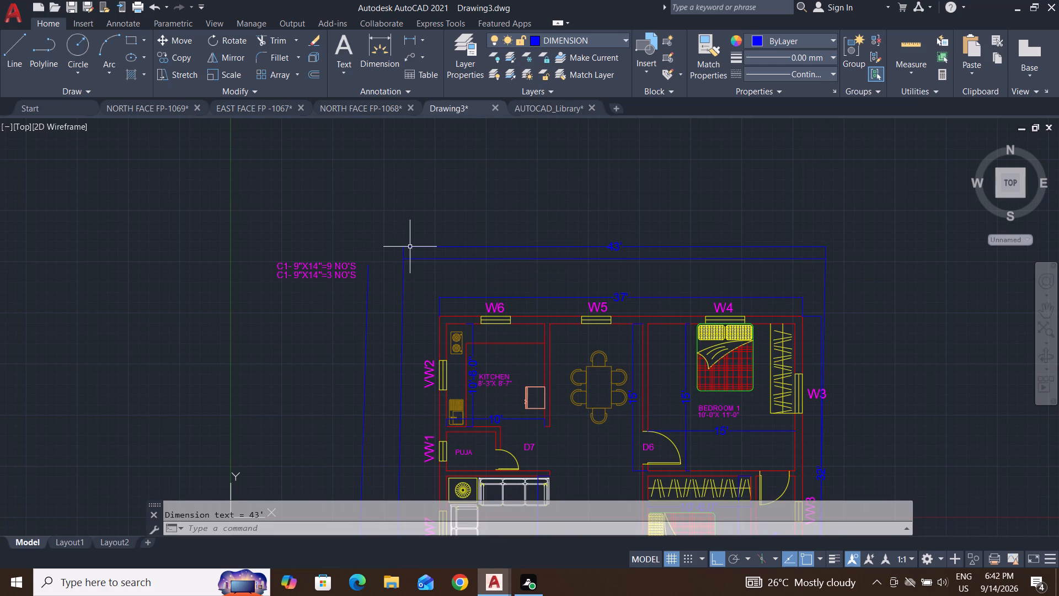
Erase the 43' north boundary line beneath its dimension.
left_click(571, 260)
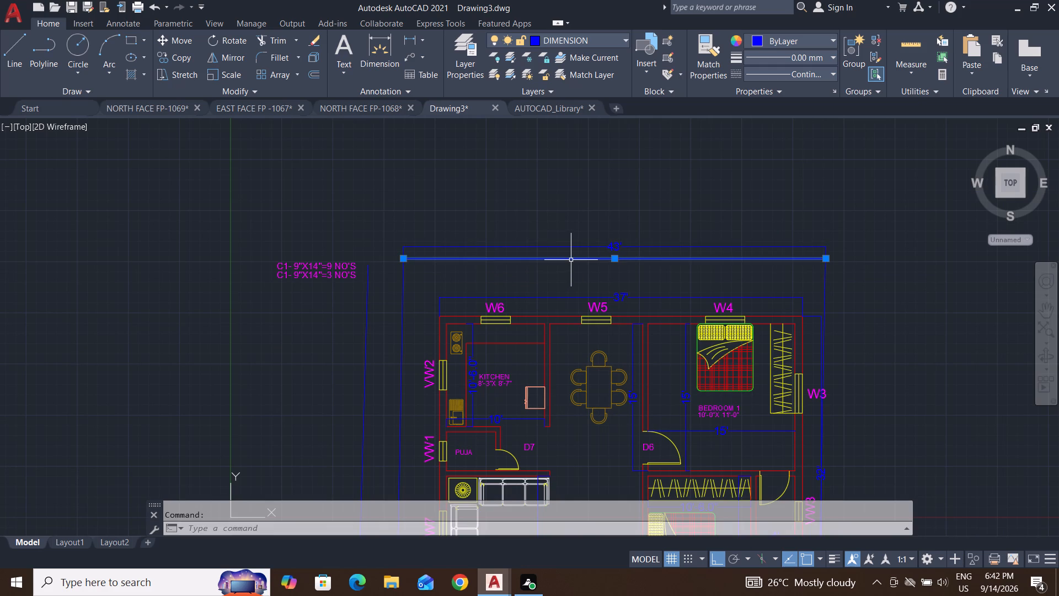
key("Delete")
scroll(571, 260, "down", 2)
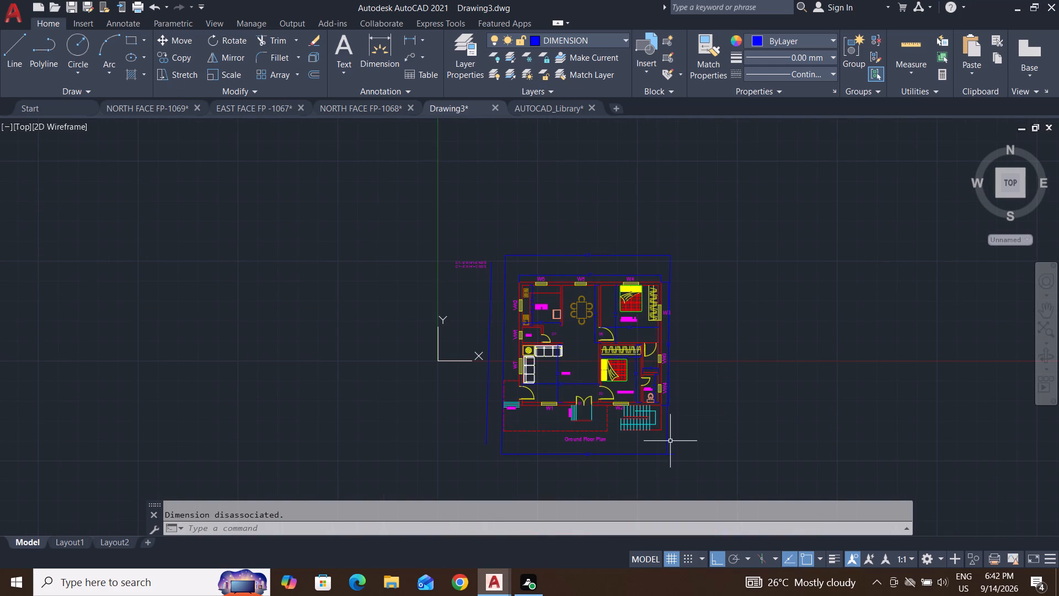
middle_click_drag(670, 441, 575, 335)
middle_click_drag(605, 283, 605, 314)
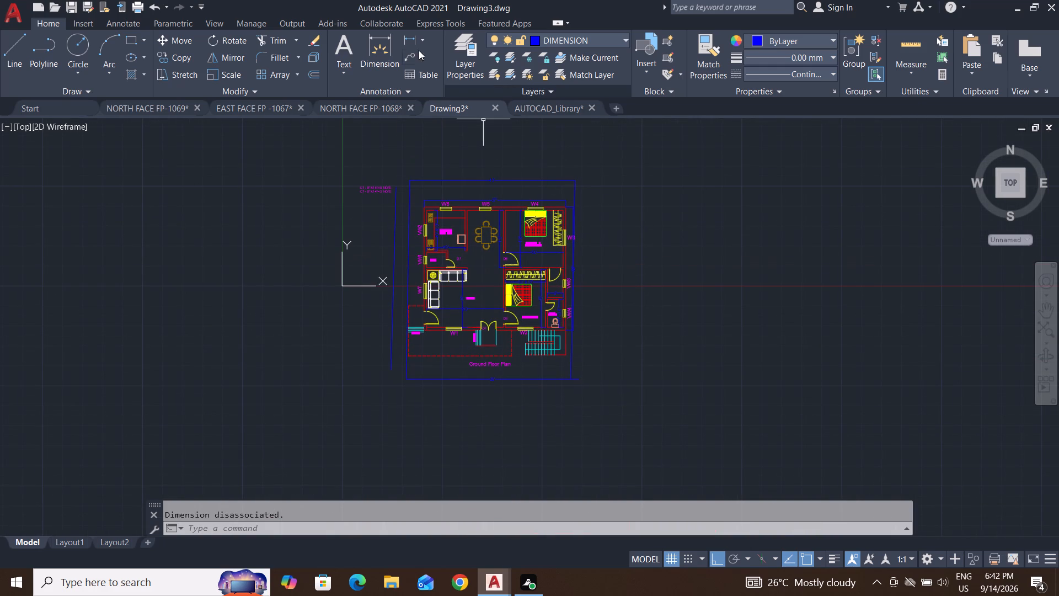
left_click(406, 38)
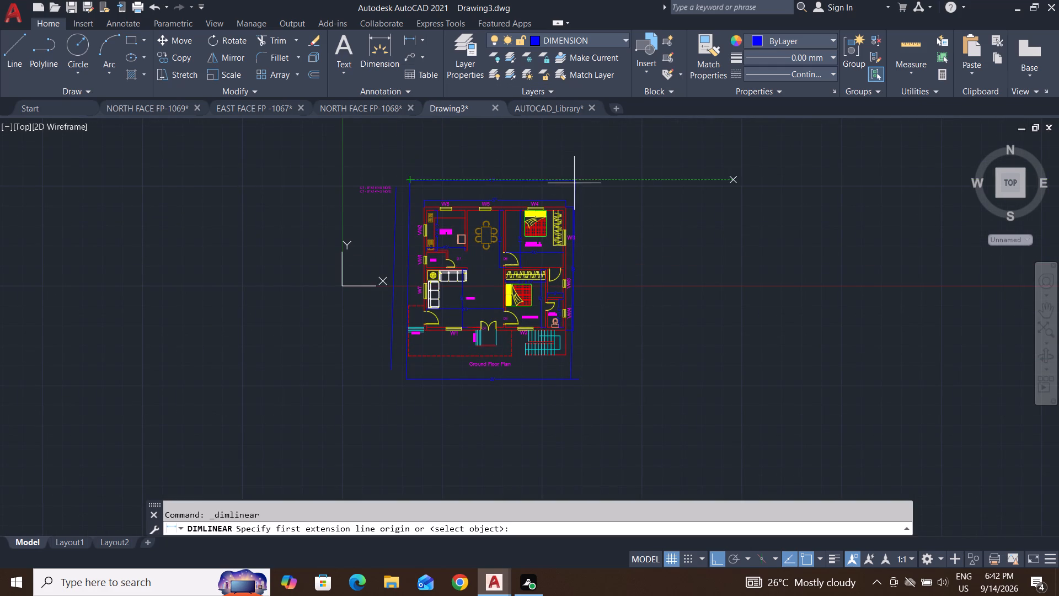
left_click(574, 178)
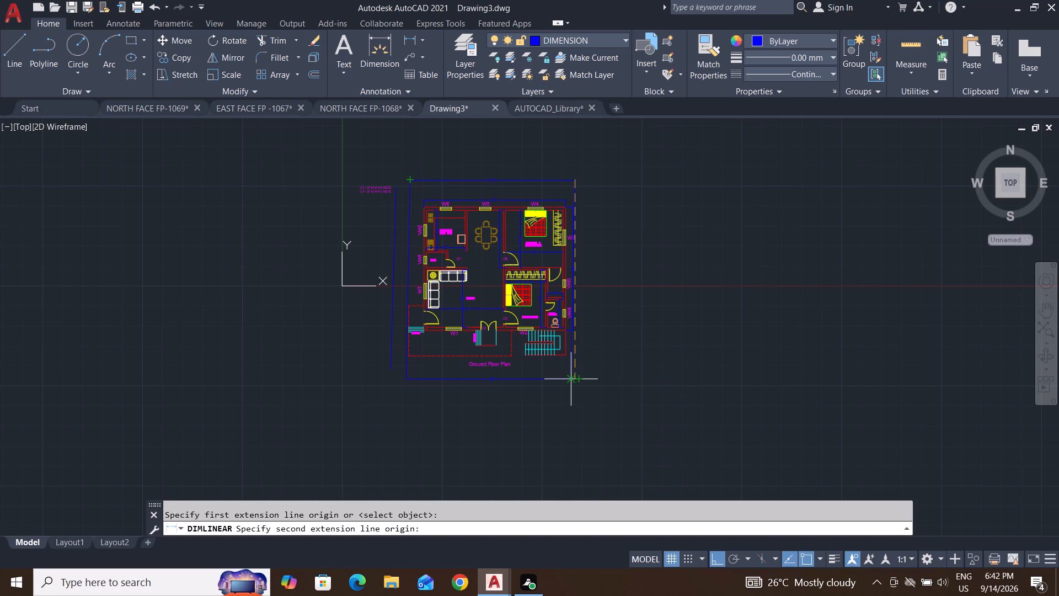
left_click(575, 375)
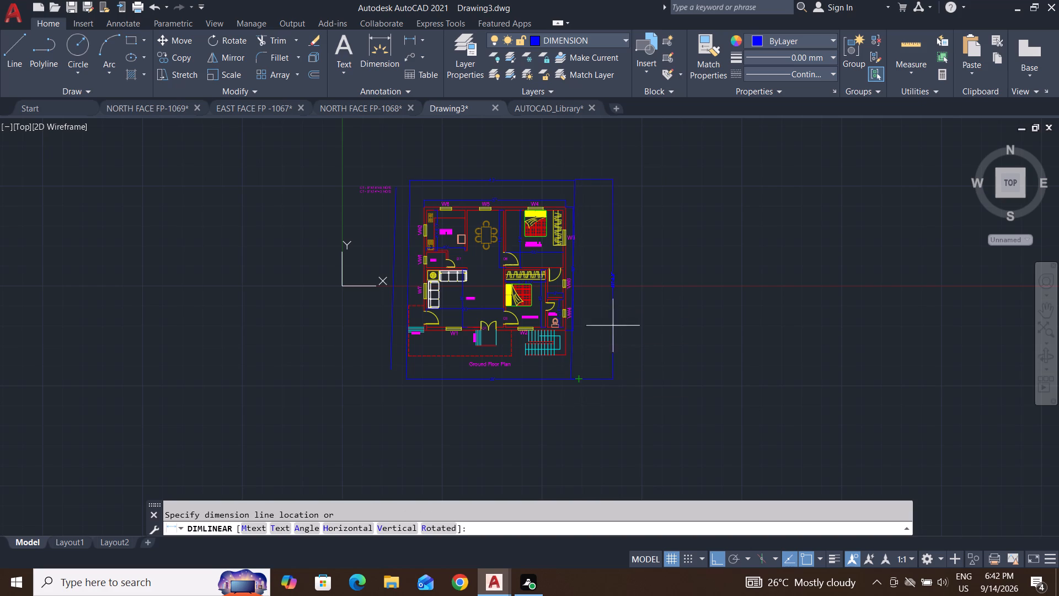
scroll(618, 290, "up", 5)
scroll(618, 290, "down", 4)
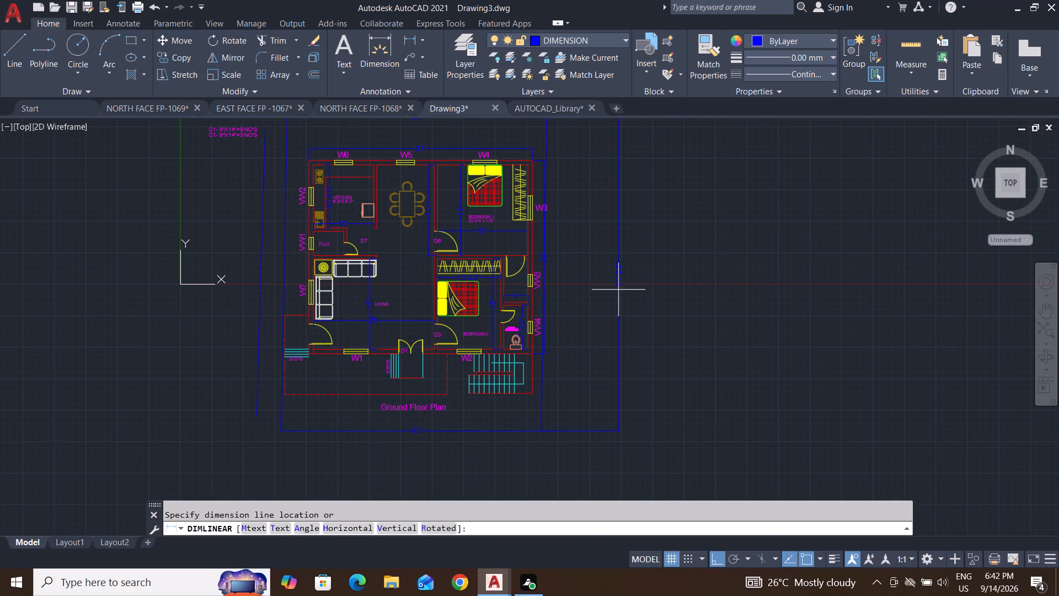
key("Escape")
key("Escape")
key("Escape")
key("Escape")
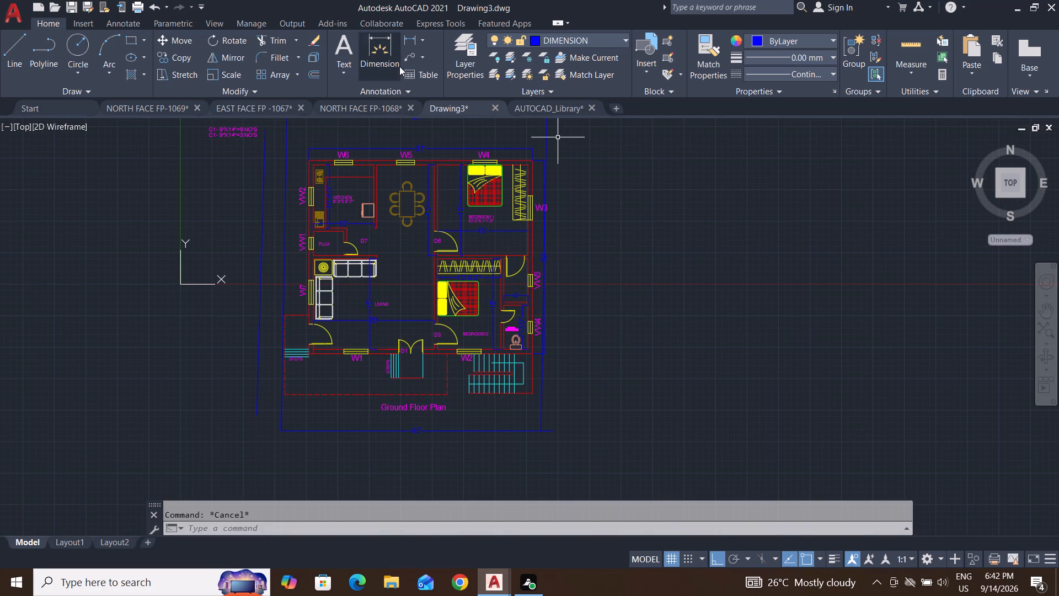
Measure the east boundary line from its north end to its south end with an aligned dimension preview, without placing it.
left_click(421, 44)
left_click(436, 95)
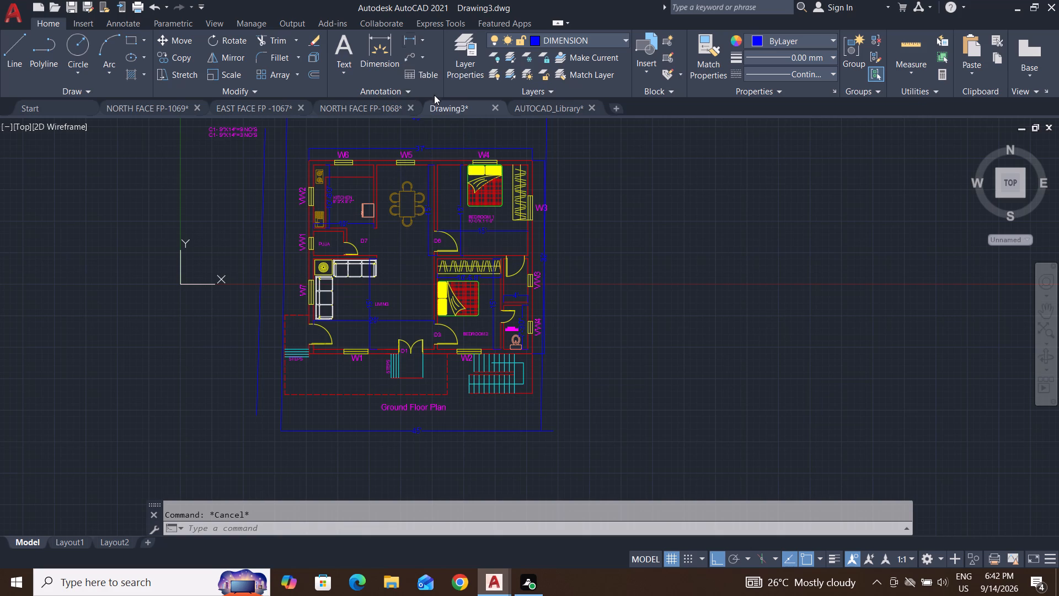
scroll(580, 217, "down", 1)
scroll(561, 152, "up", 2)
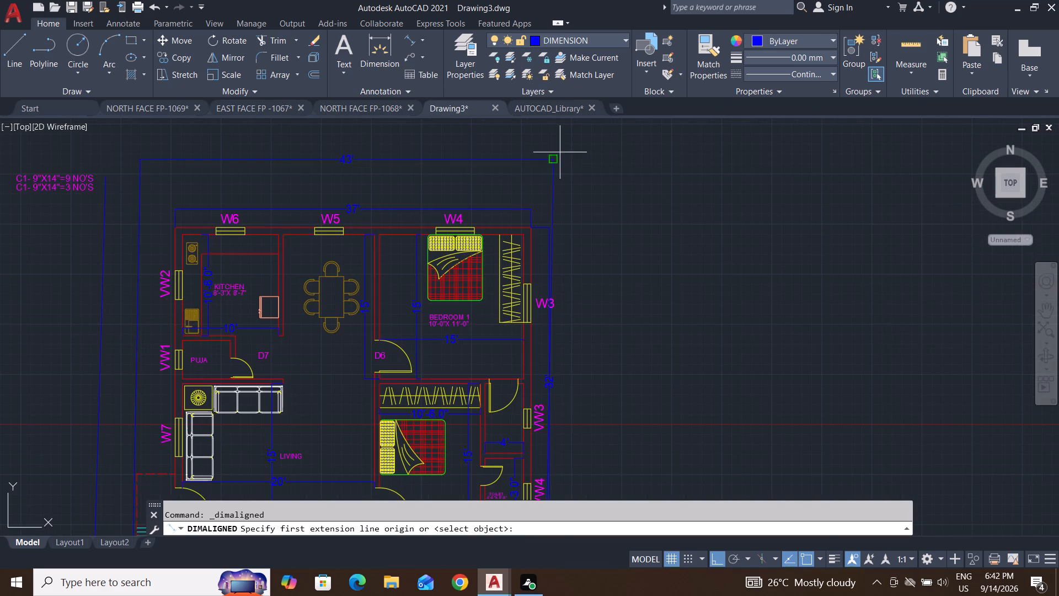
left_click(554, 157)
scroll(554, 157, "down", 4)
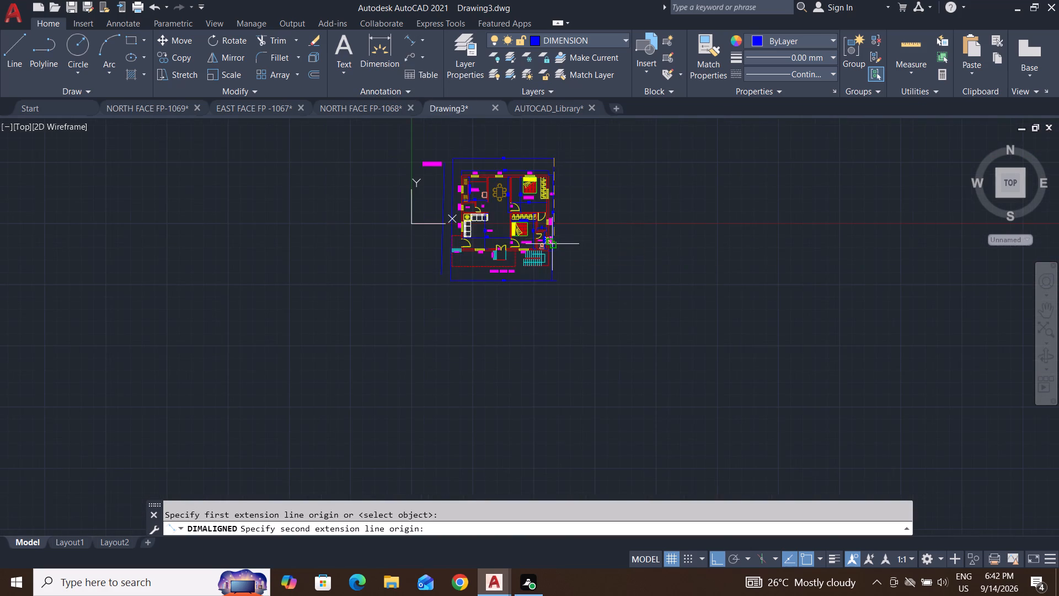
scroll(552, 244, "up", 4)
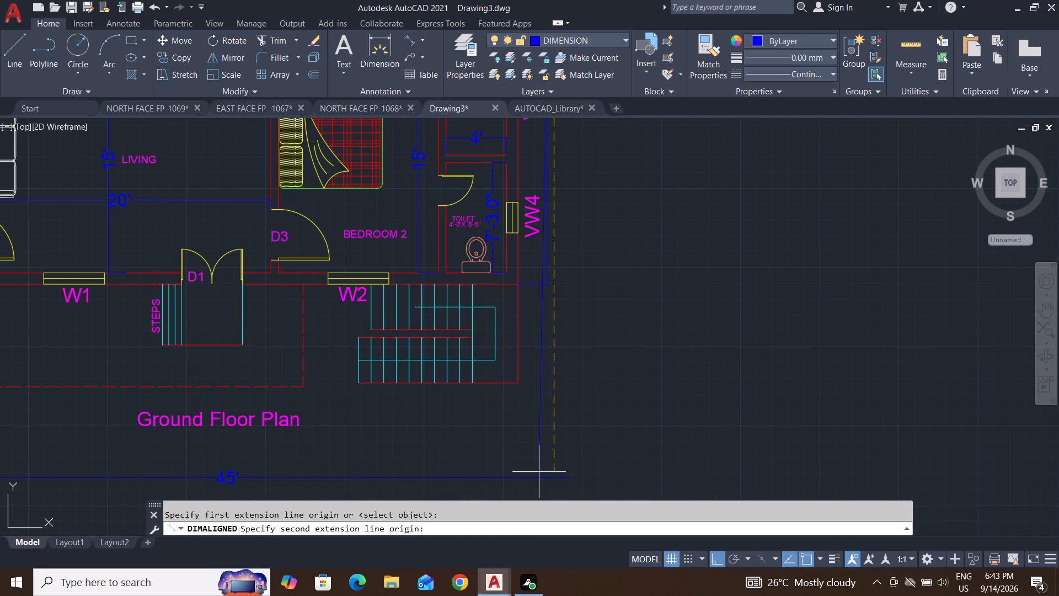
left_click(539, 477)
scroll(601, 378, "down", 2)
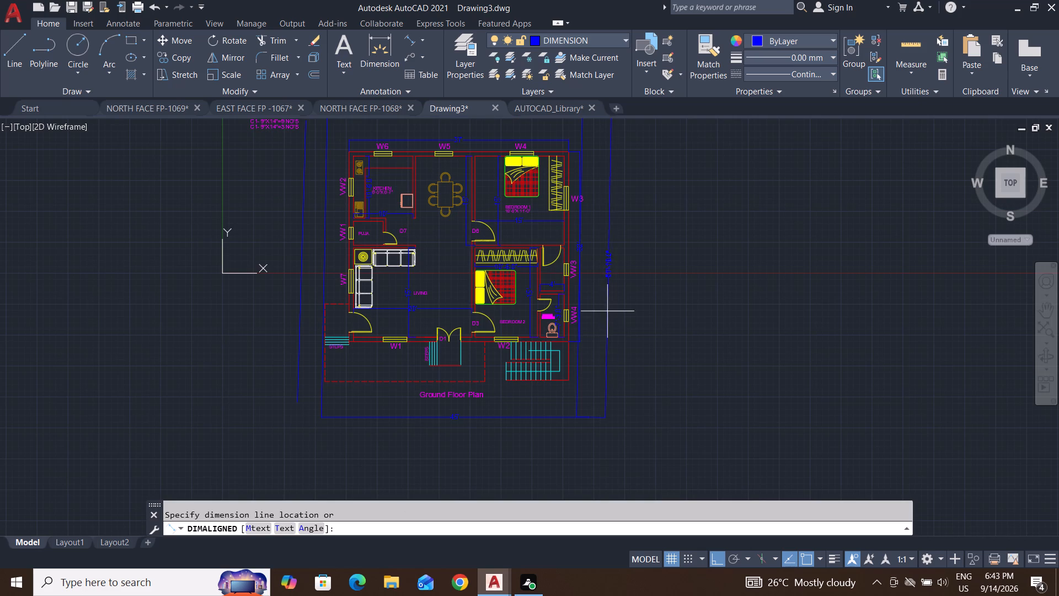
scroll(608, 275, "up", 2)
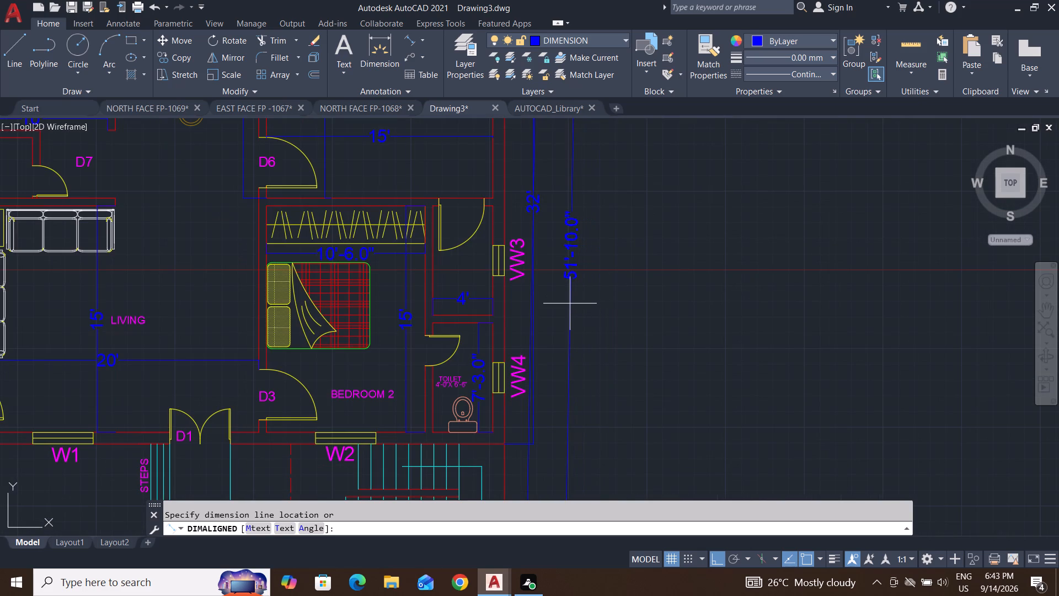
scroll(583, 320, "down", 3)
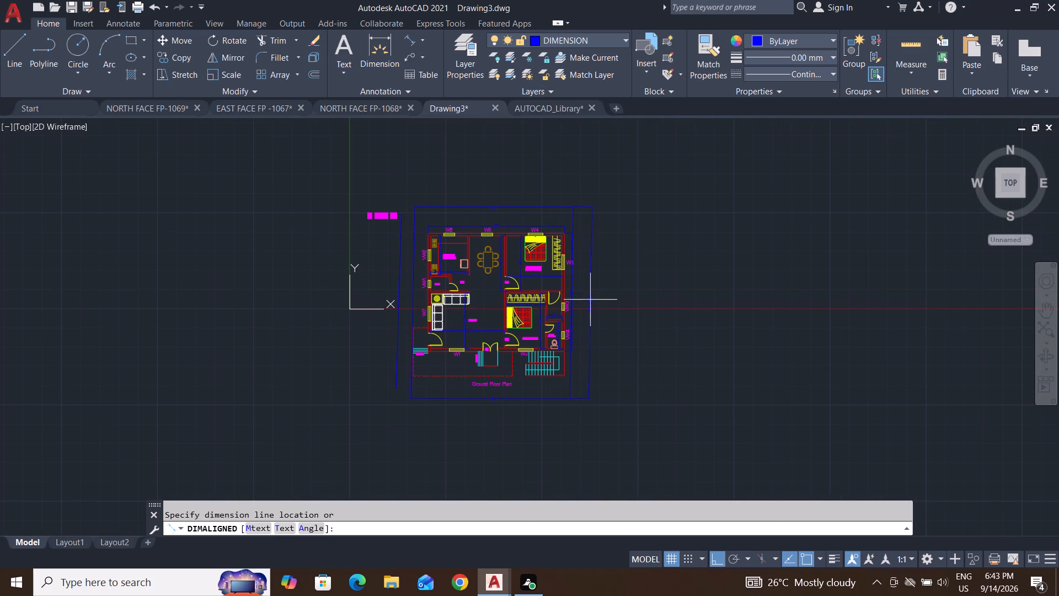
key("Escape")
key("Escape")
key("Escape")
Erase the plot's east boundary line.
left_click(587, 216)
left_click(552, 217)
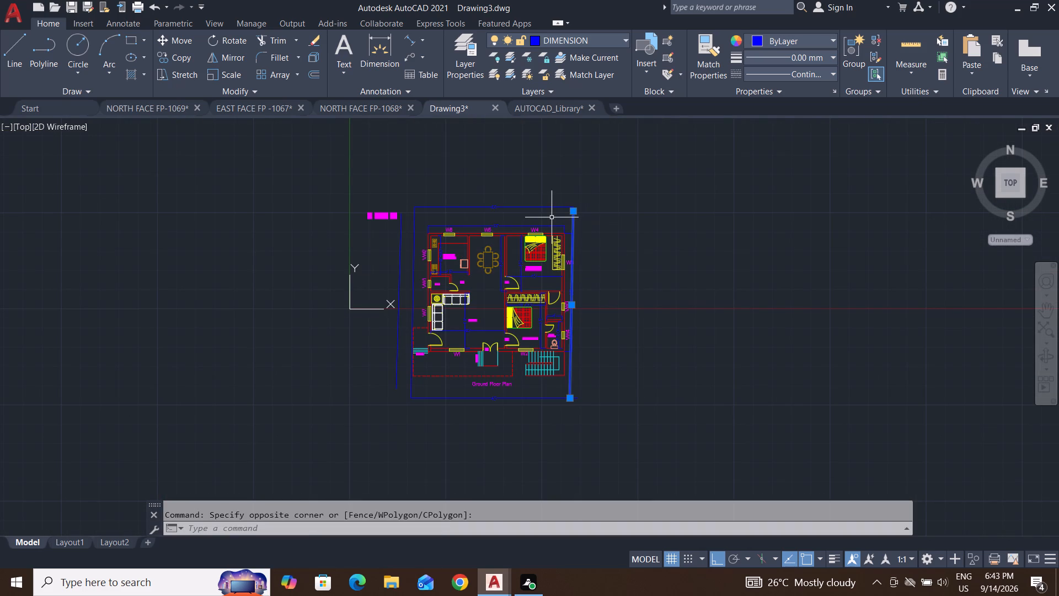
key("Delete")
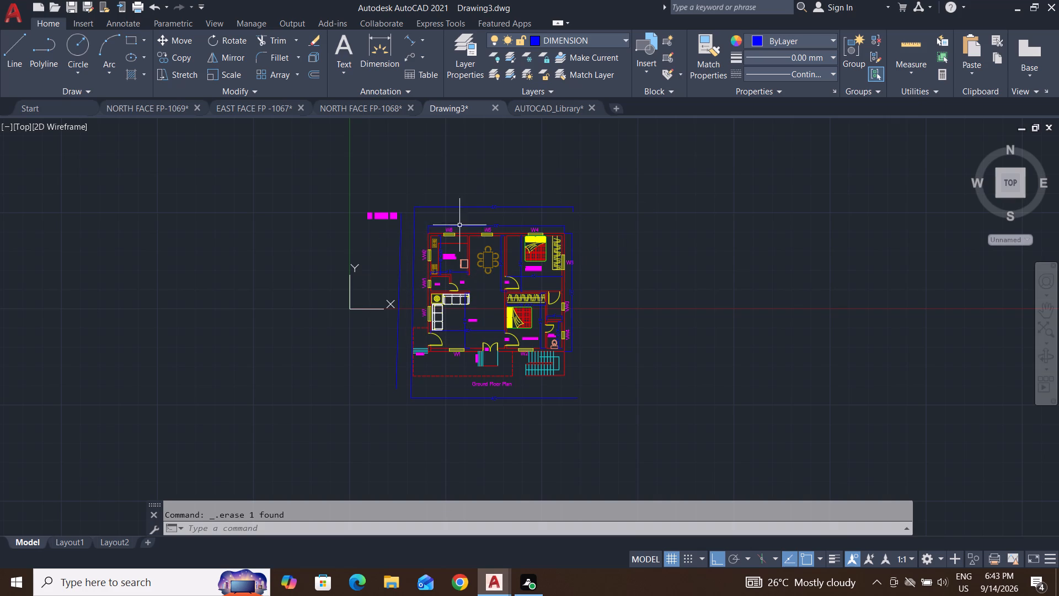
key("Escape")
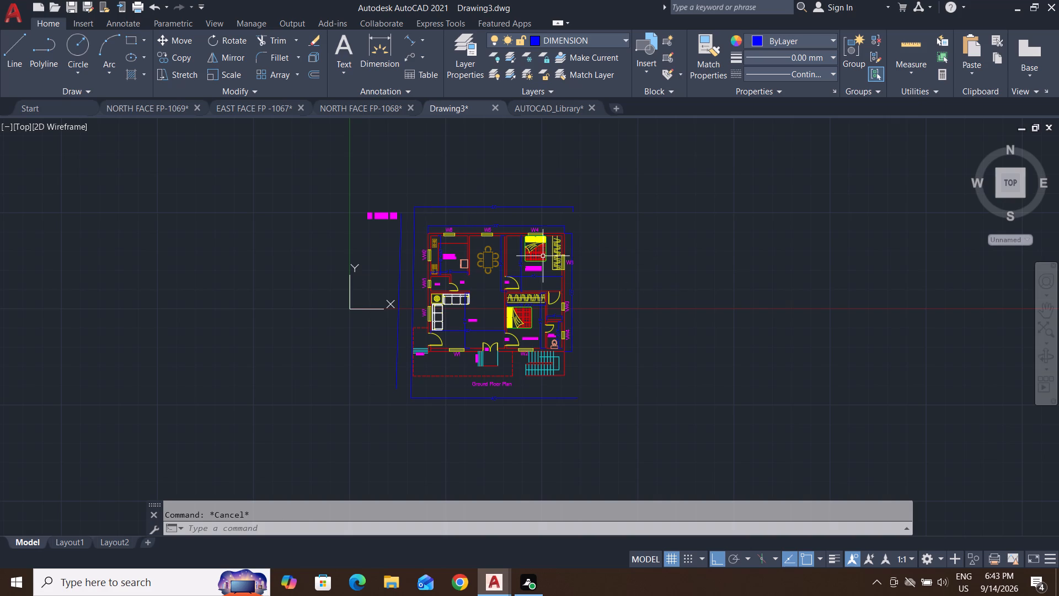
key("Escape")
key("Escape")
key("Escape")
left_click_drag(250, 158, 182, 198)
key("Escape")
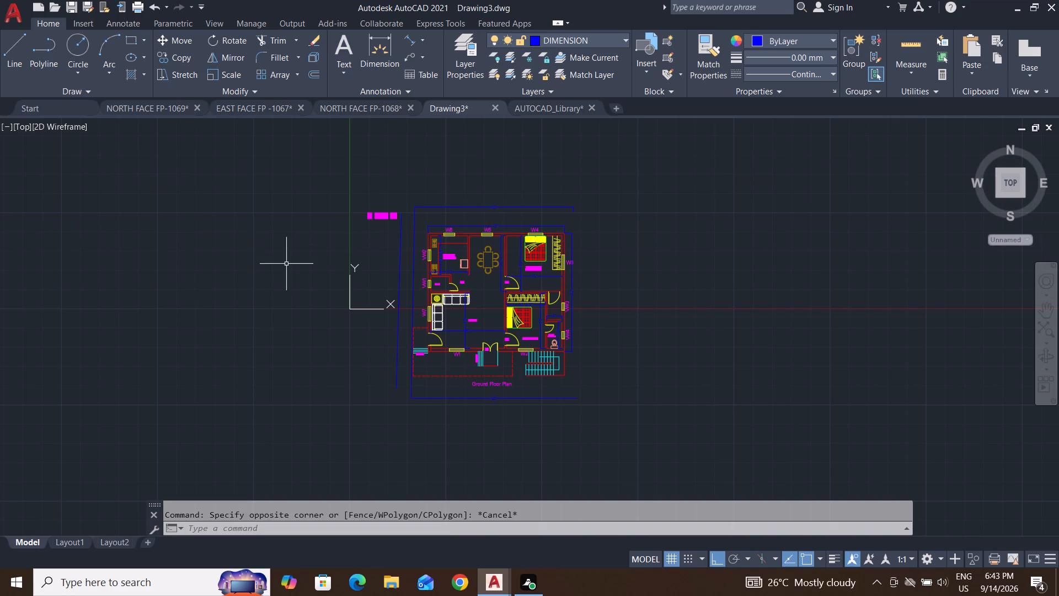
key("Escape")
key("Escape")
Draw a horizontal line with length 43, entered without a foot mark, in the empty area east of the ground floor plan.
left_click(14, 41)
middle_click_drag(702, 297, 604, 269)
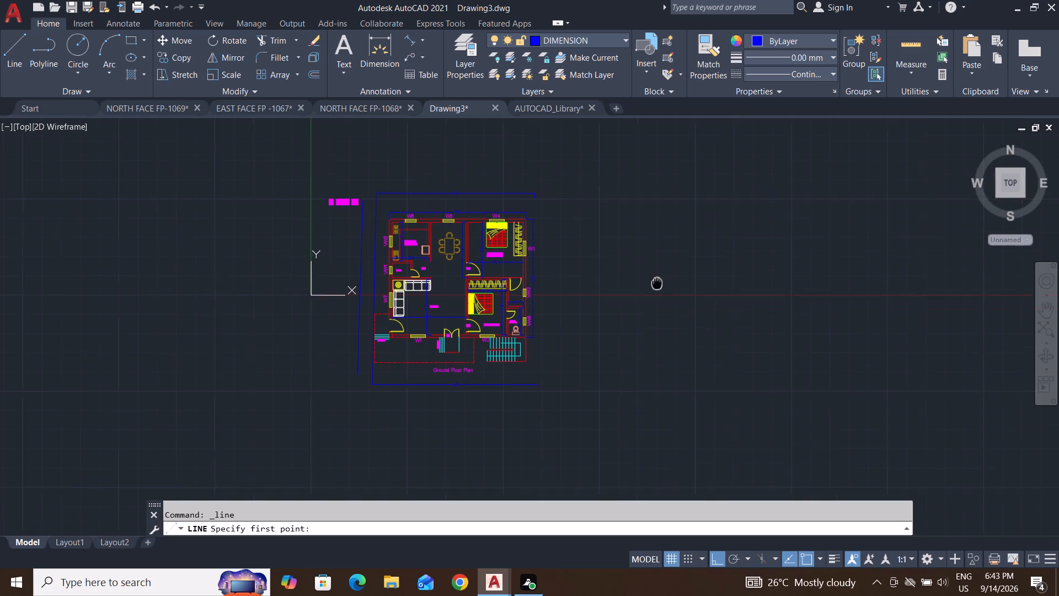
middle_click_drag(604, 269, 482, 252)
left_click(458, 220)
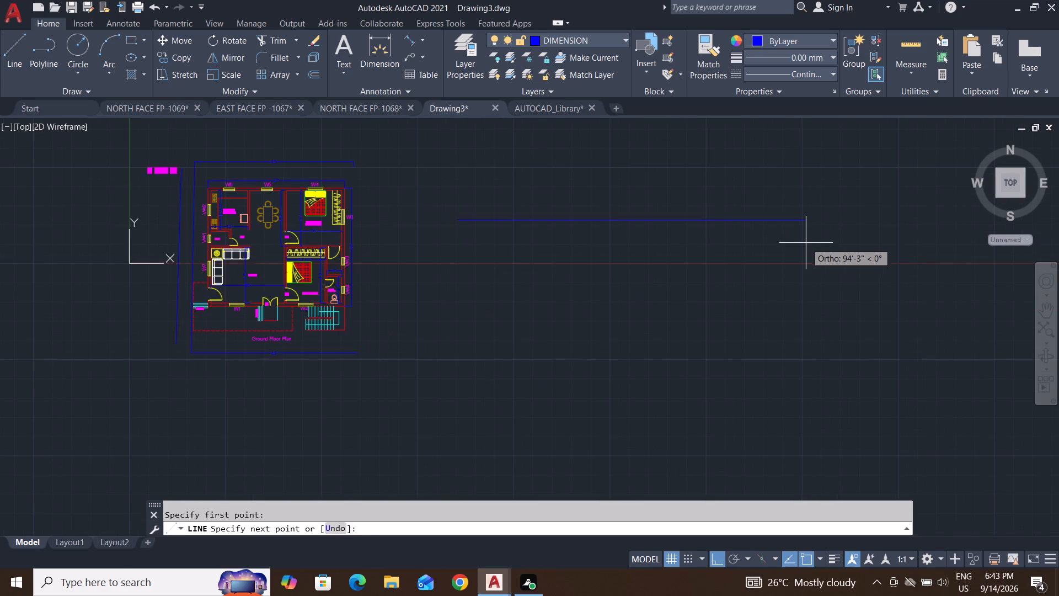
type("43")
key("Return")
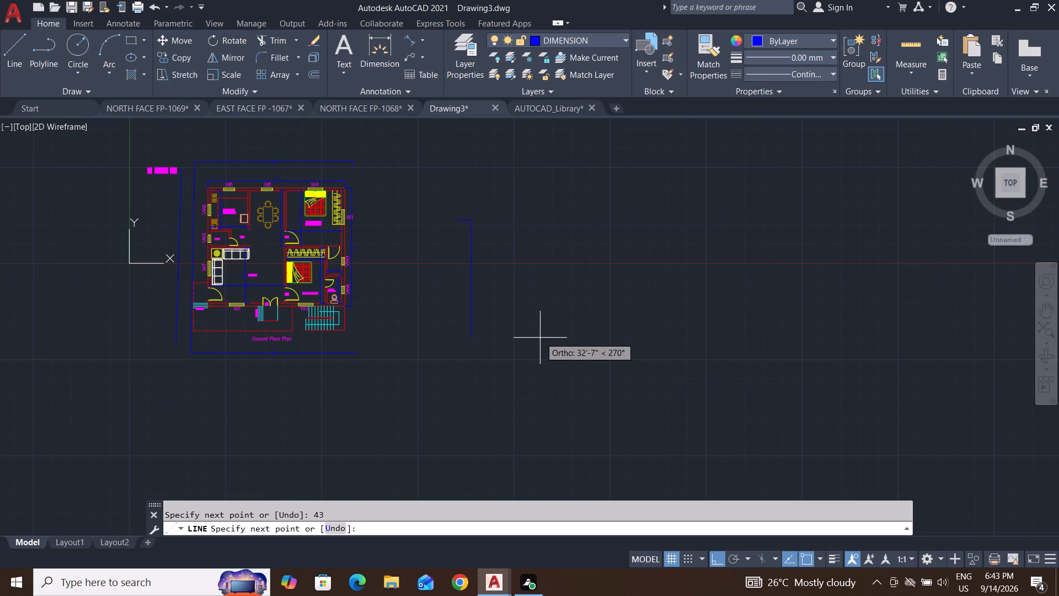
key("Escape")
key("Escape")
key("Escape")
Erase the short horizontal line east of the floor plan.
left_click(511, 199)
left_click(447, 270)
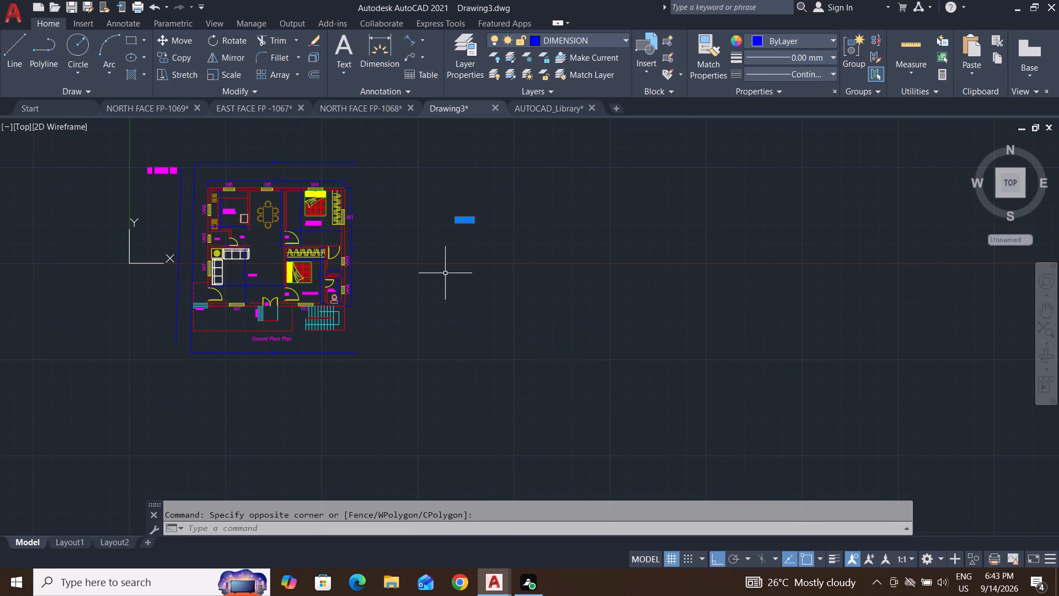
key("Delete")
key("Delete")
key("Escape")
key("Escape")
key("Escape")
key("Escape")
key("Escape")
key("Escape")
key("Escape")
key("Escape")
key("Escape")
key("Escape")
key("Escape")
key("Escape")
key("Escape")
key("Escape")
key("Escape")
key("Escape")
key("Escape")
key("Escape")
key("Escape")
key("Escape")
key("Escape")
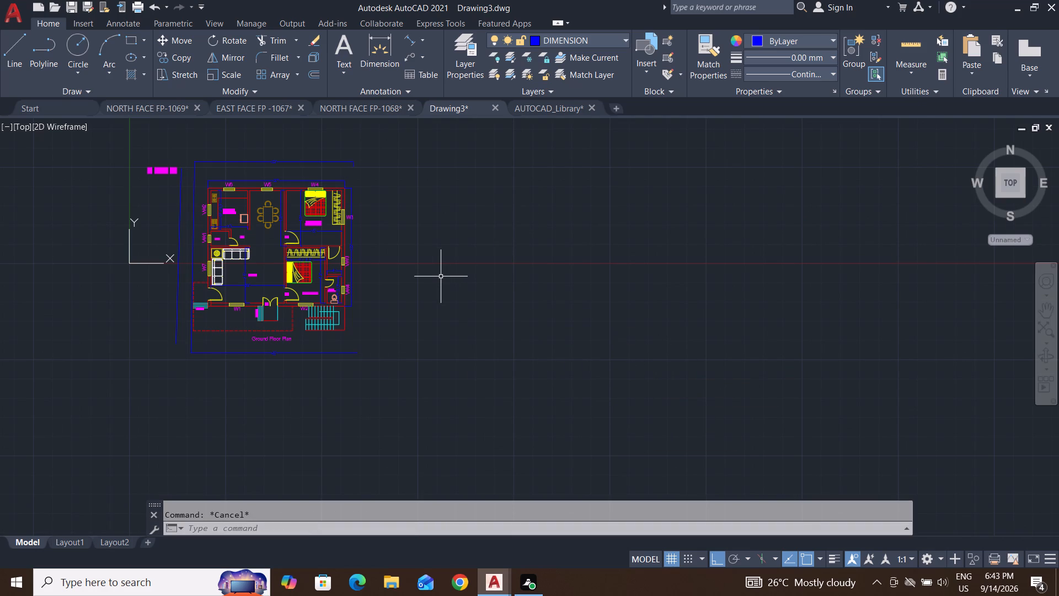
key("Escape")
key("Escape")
Draw a 43' horizontal line in the empty area east of the plan as the plot's north side.
left_click(23, 34)
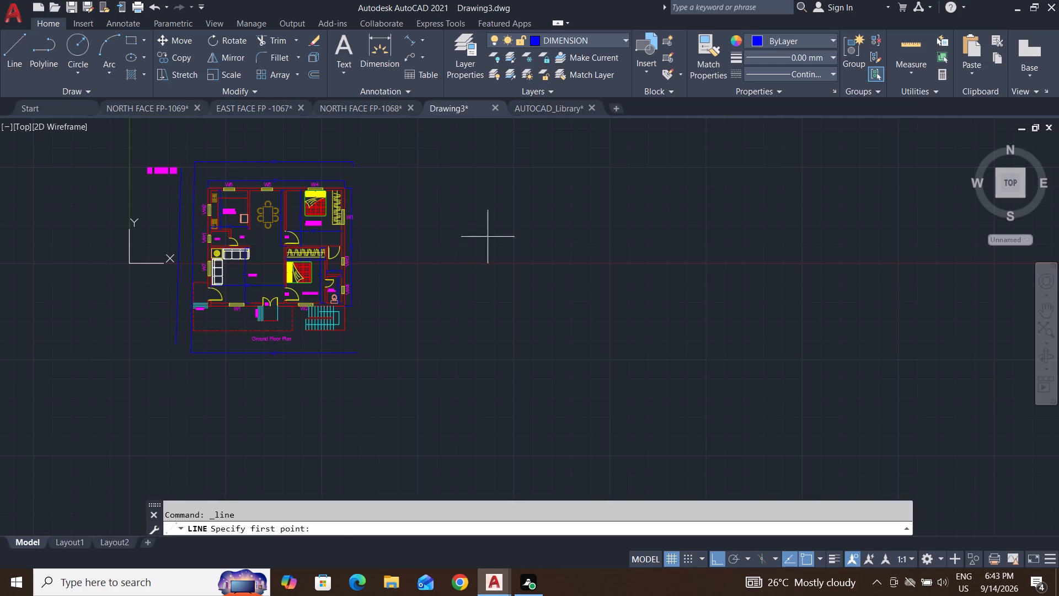
left_click(402, 193)
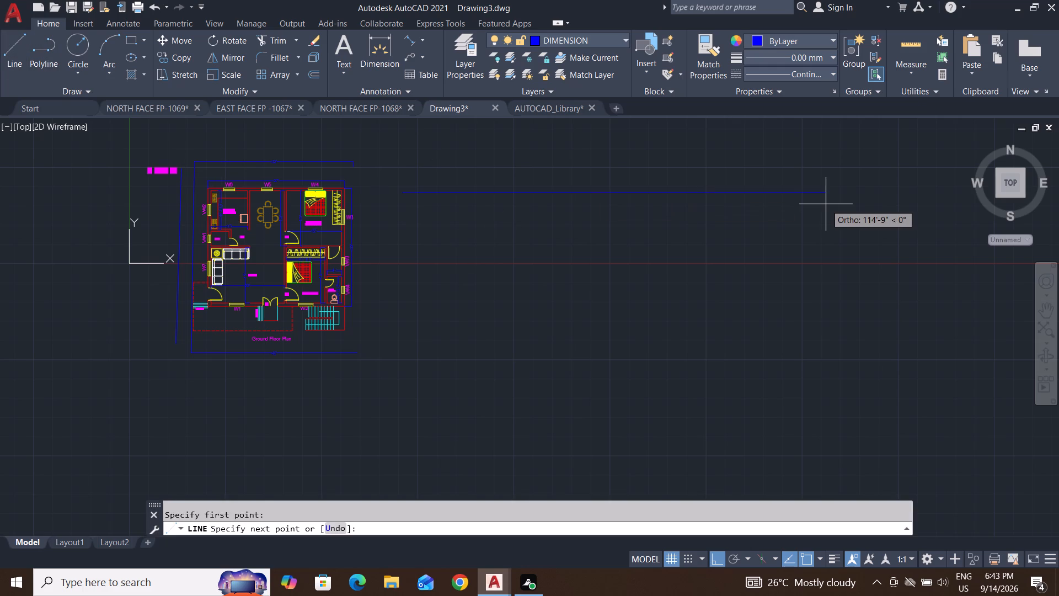
key("4")
type("3'")
key("Return")
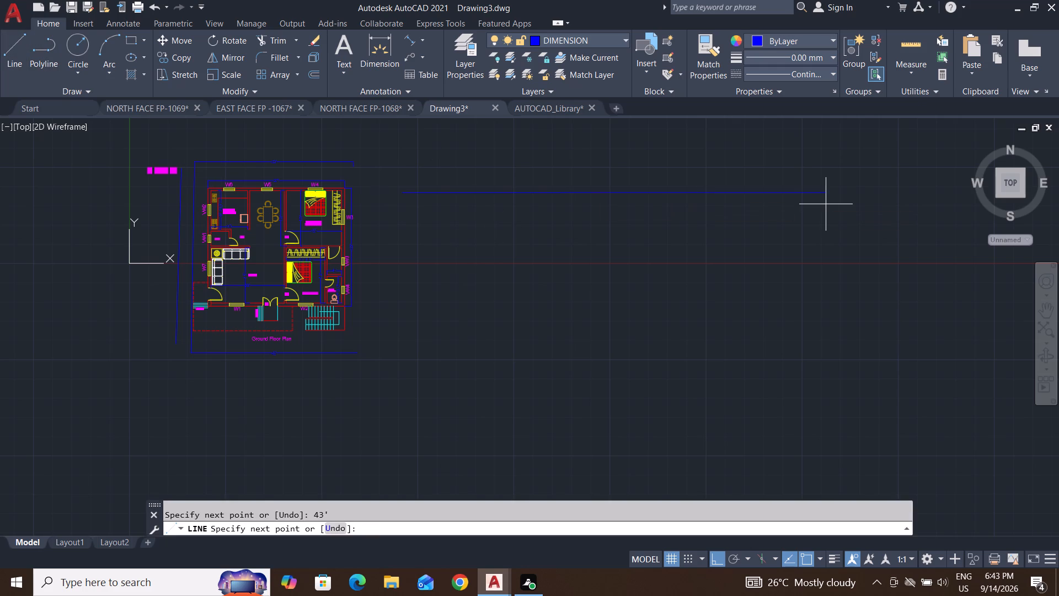
key("Return")
scroll(637, 310, "down", 2)
scroll(577, 280, "up", 4)
key("Return")
key("Return")
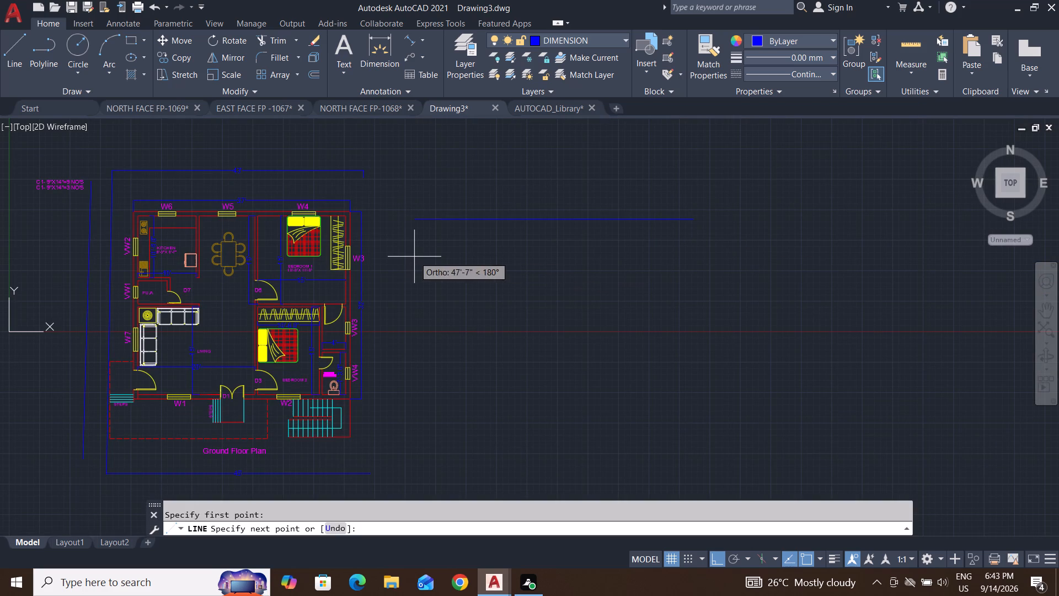
key("Escape")
key("Escape")
key("Escape")
key("Escape")
key("Escape")
key("Escape")
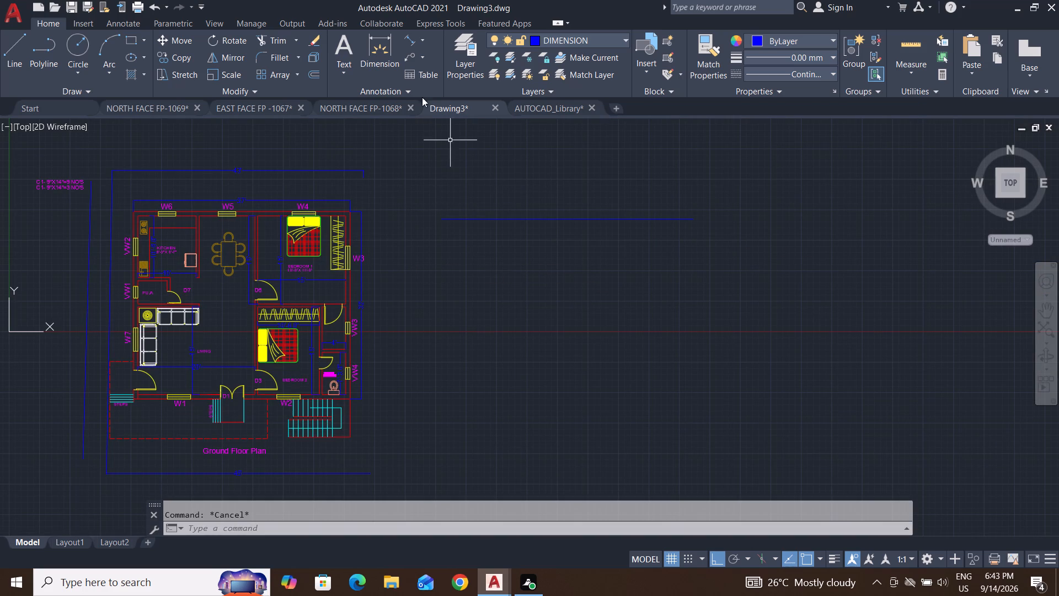
Add a linear dimension to the new north line from its west end to its east end, placed just above it.
left_click(422, 37)
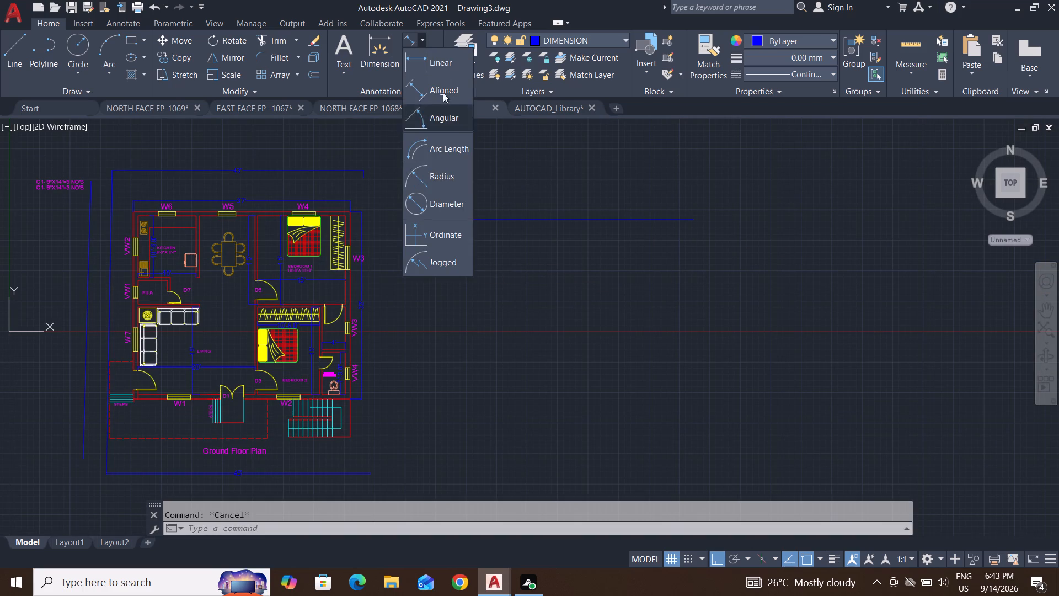
left_click(446, 59)
left_click(443, 217)
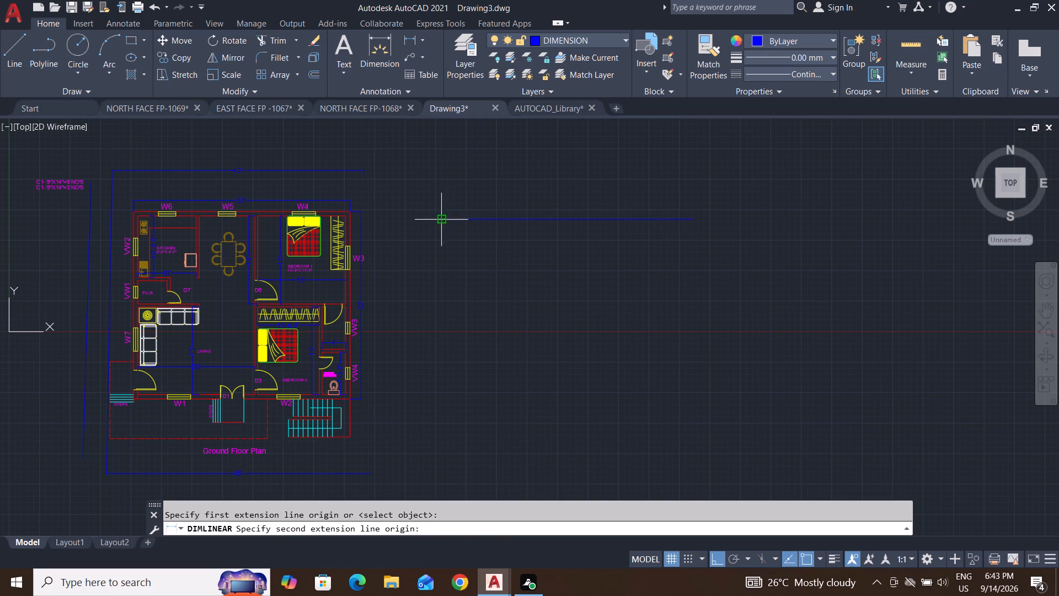
left_click(696, 221)
left_click(676, 186)
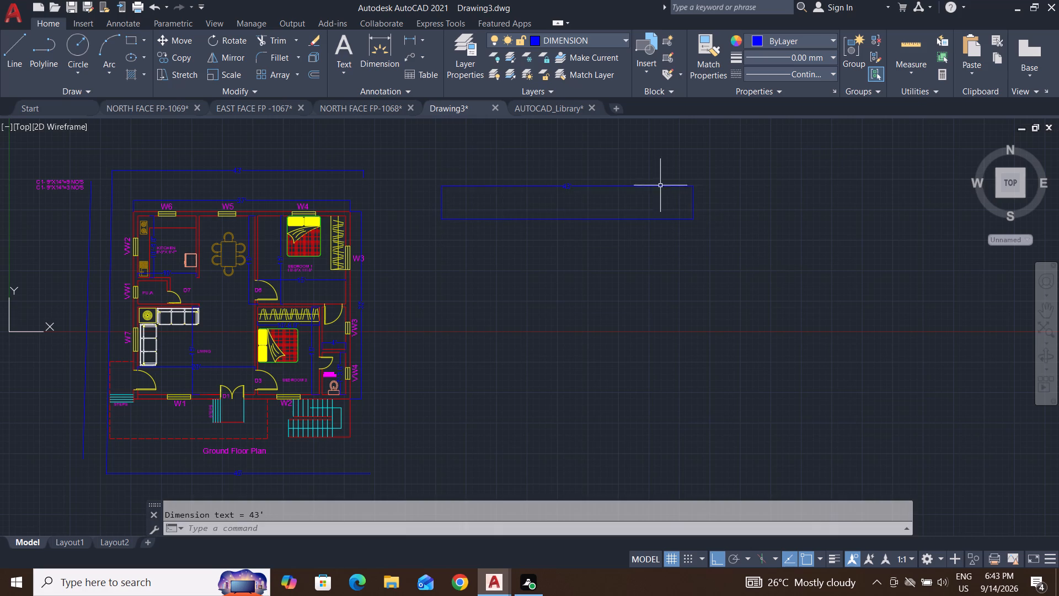
scroll(596, 195, "up", 2)
key("Escape")
key("Escape")
scroll(596, 195, "down", 4)
key("Escape")
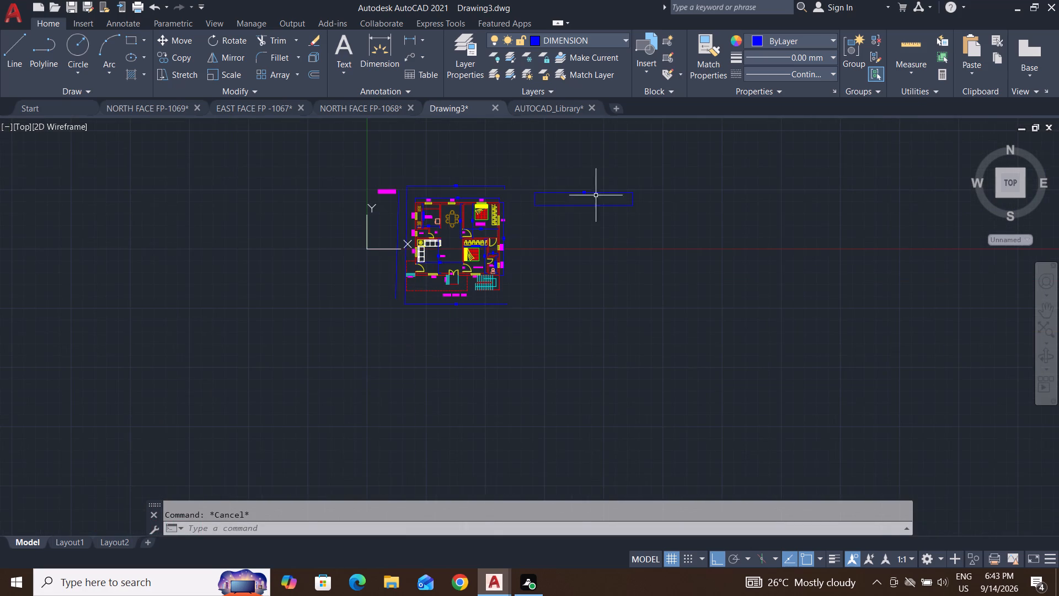
key("Escape")
key("Escape")
key("Escape")
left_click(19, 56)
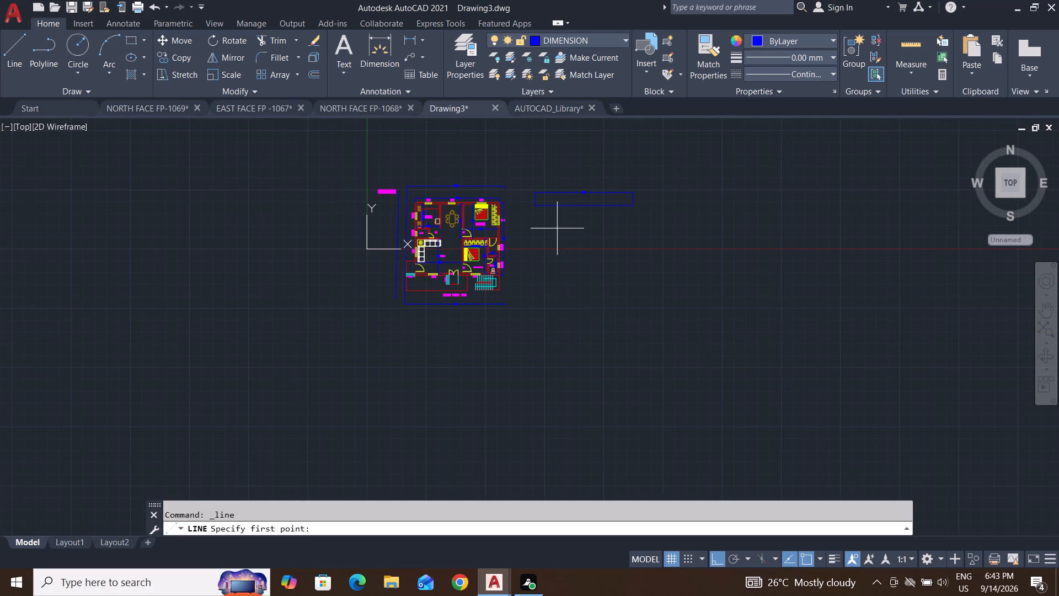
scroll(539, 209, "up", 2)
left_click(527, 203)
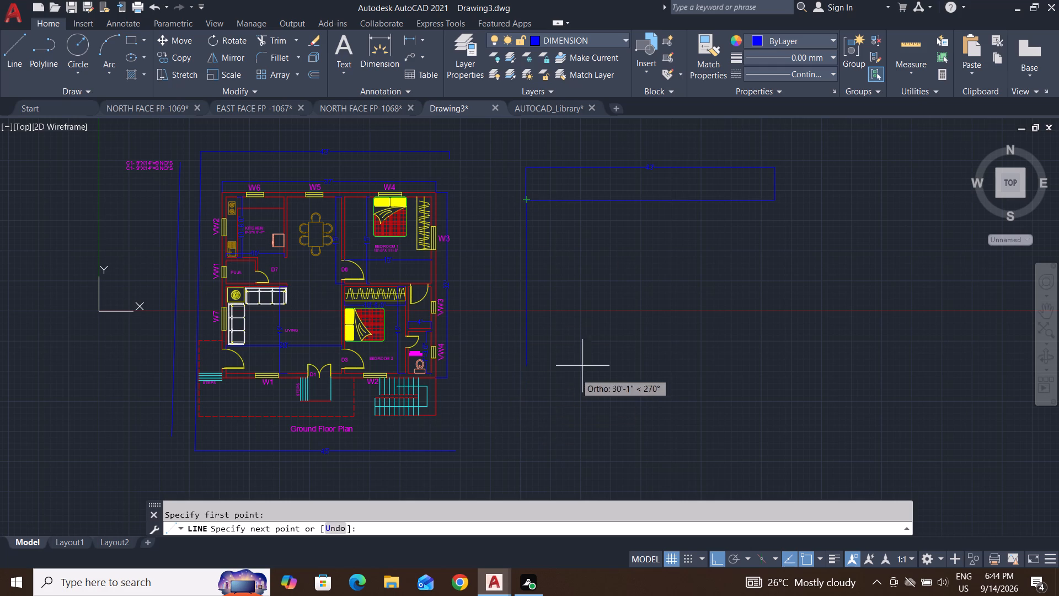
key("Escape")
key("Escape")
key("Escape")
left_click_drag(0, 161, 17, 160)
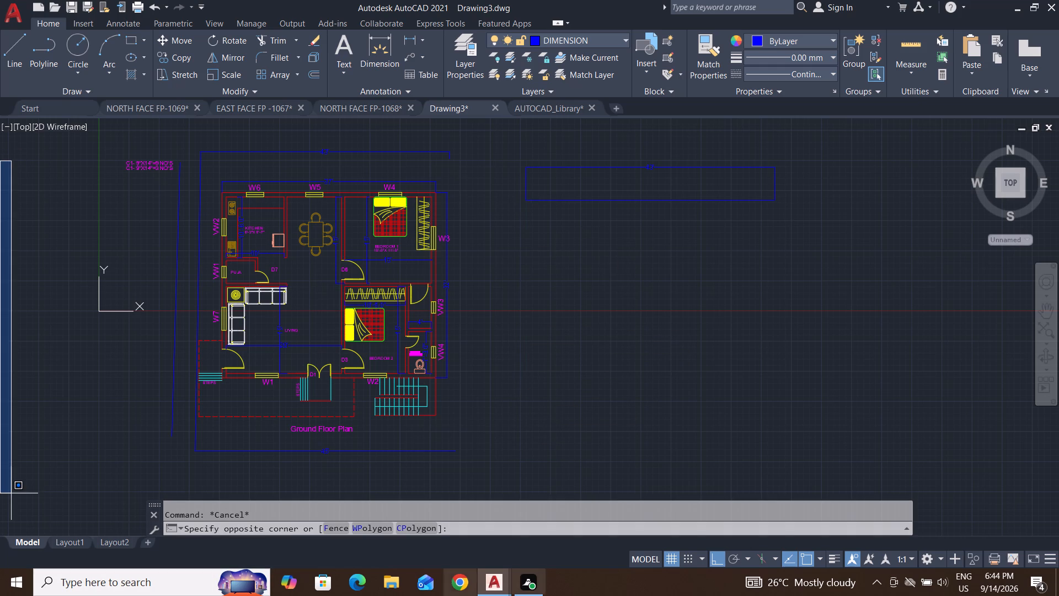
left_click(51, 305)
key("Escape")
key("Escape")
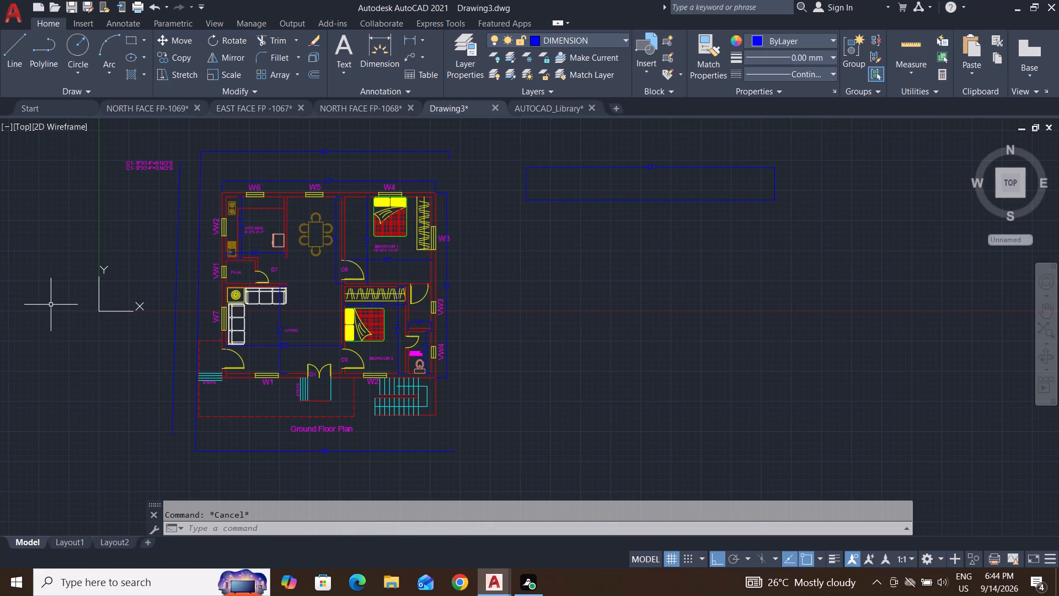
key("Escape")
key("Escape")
Draw a 45' horizontal line below the new north line, southeast of the floor plan, as the plot's south side.
left_click(14, 45)
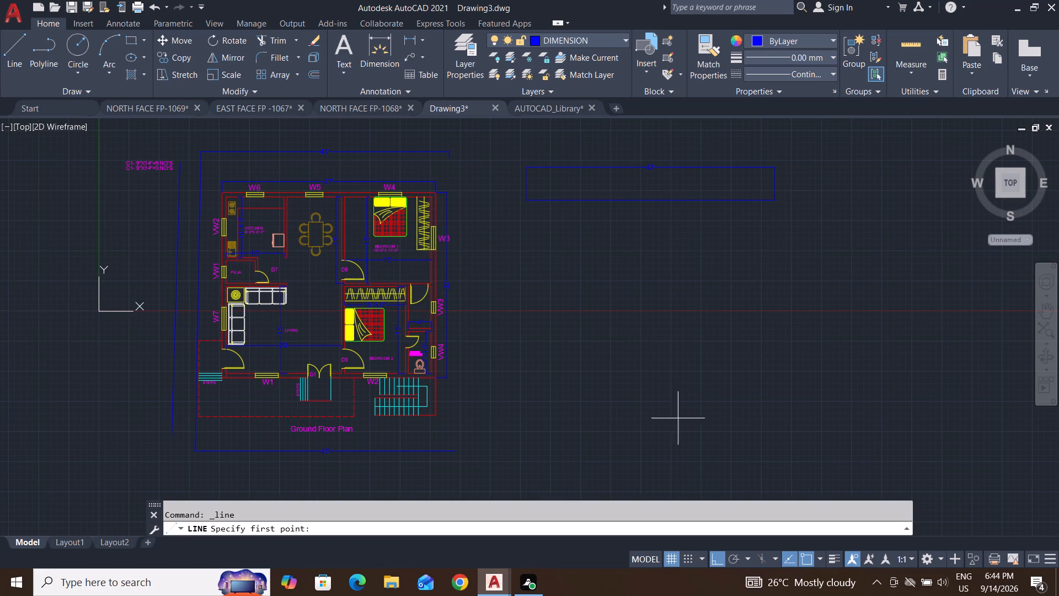
middle_click_drag(541, 433, 536, 355)
left_click(495, 384)
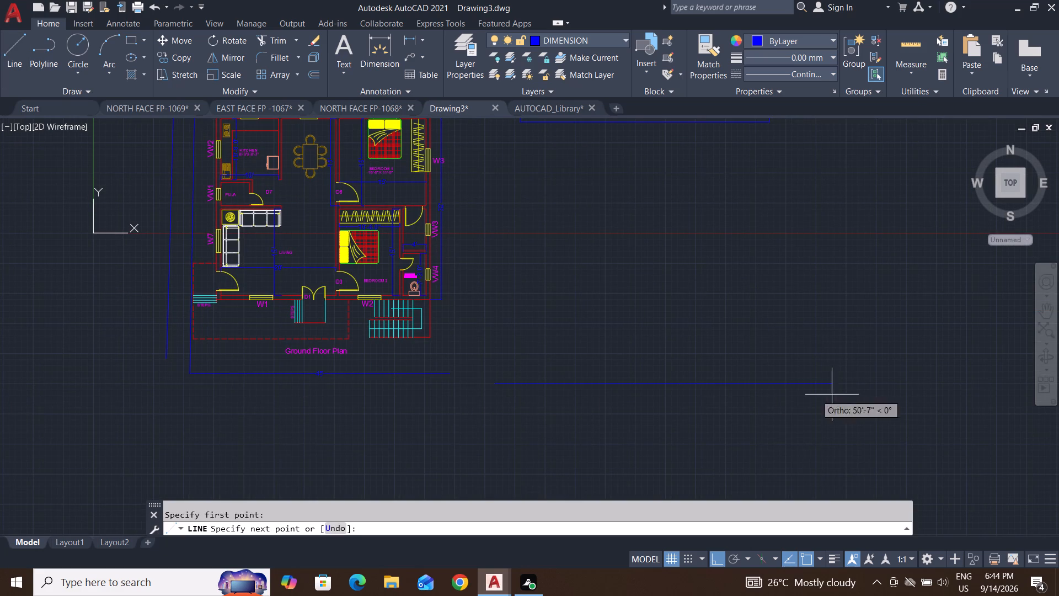
type("45'")
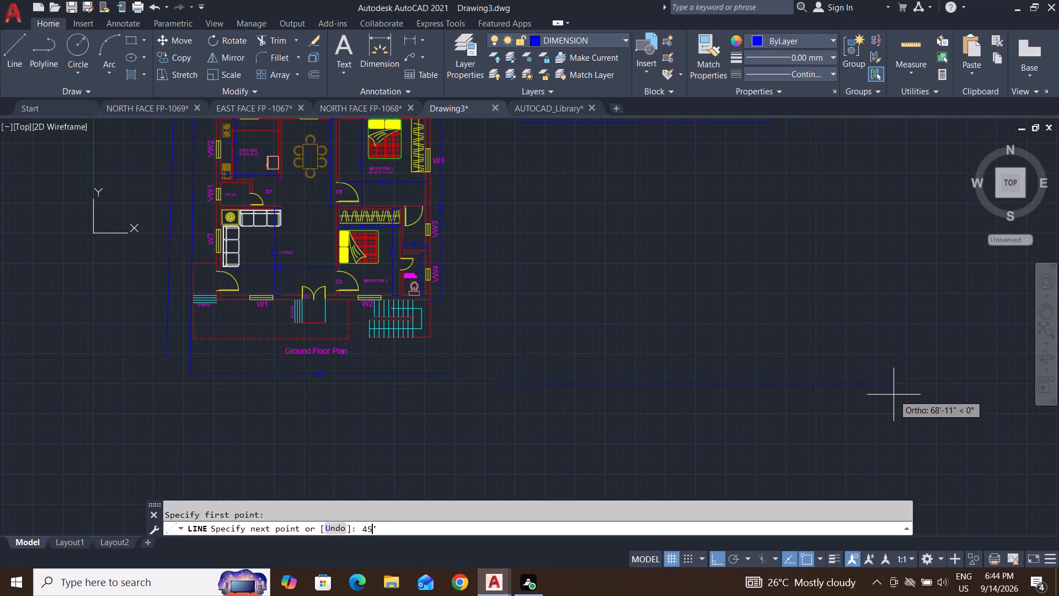
key("Return")
key("Escape")
key("Escape")
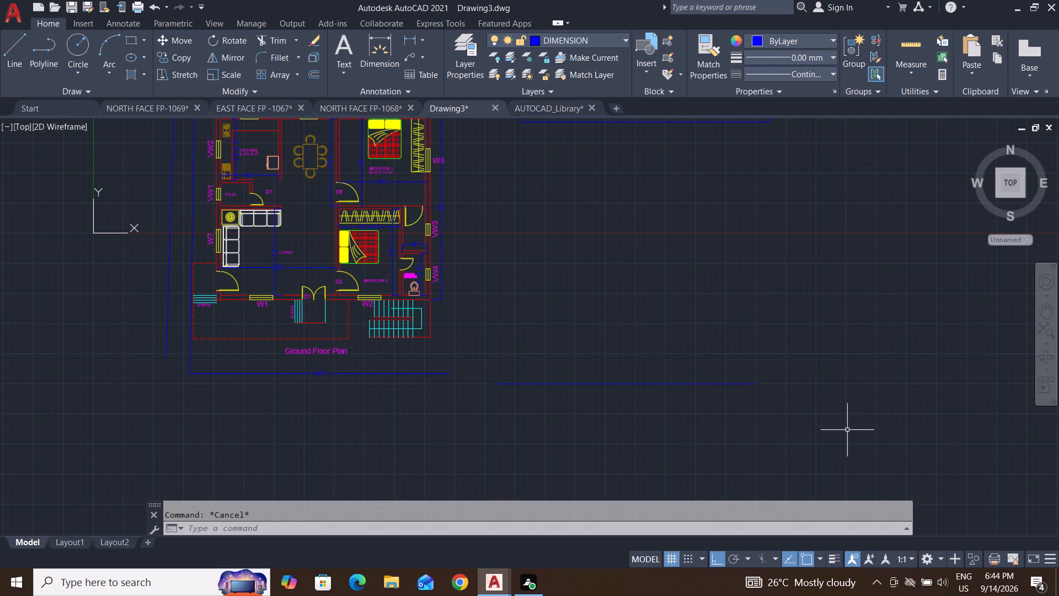
scroll(807, 421, "down", 1)
key("Escape")
key("Escape")
key("Escape")
key("Escape")
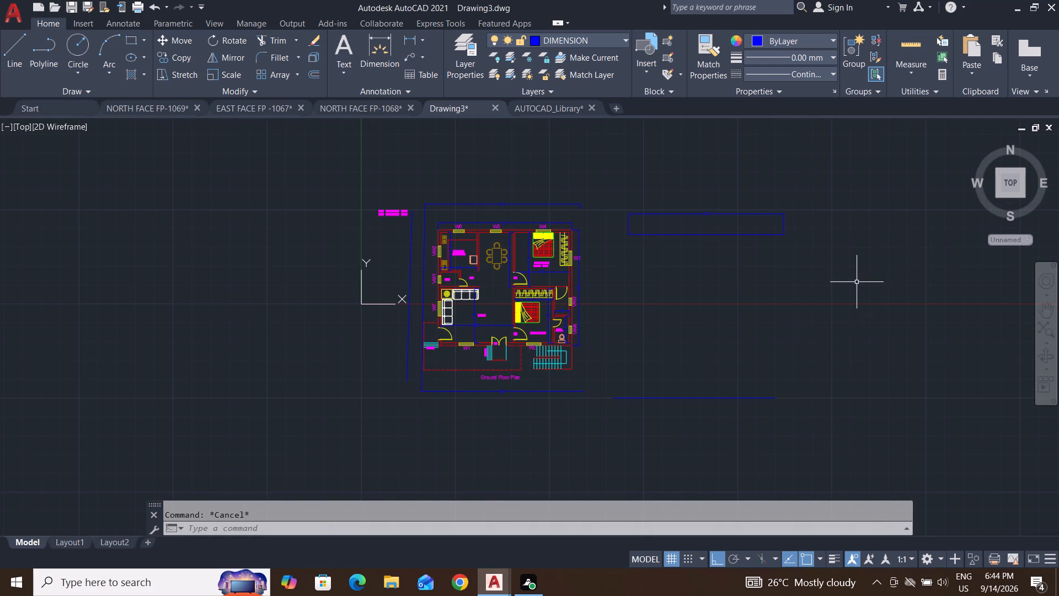
Draw a vertical guide line from the midpoint of the 43' north line straight down to the 45' south line.
left_click(19, 48)
left_click(705, 232)
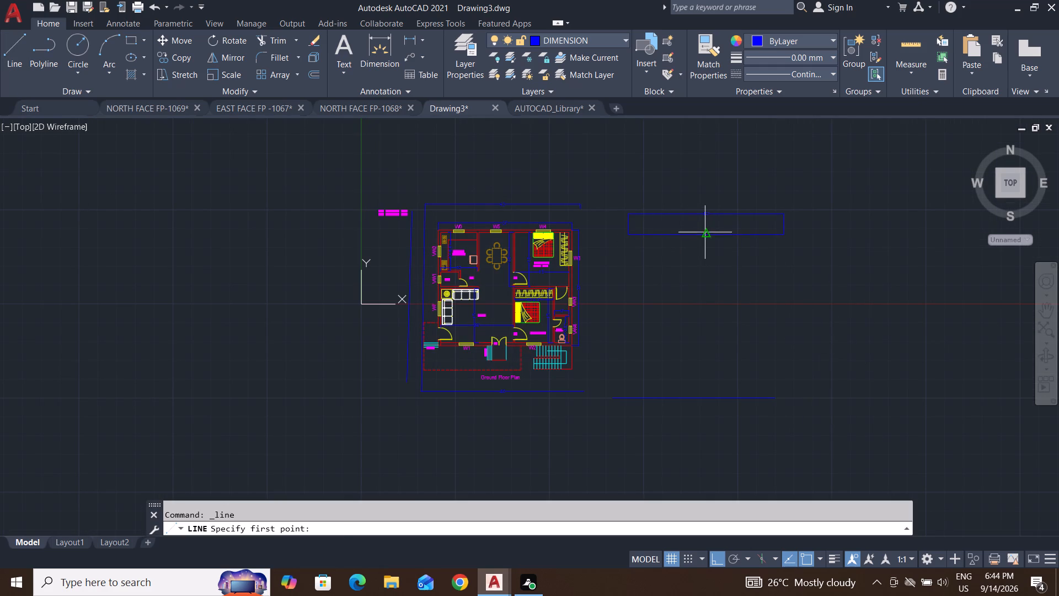
left_click(709, 401)
key("Escape")
key("Escape")
key("Escape")
Move the 45' south line by its midpoint onto the lower end of the vertical guide line.
left_click(802, 371)
left_click(757, 415)
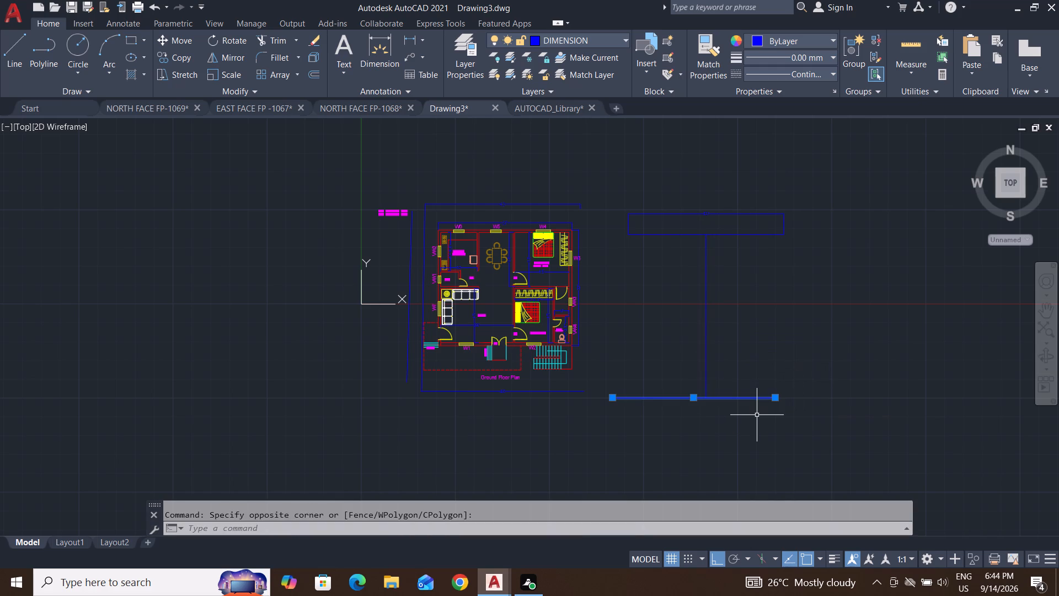
key("m")
key("Return")
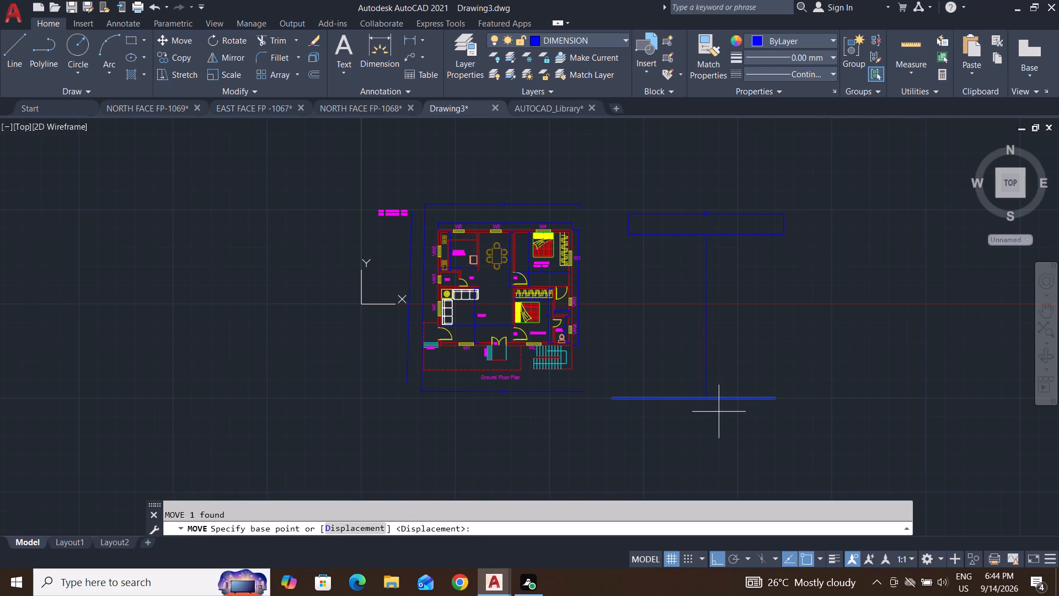
left_click(691, 401)
left_click(707, 400)
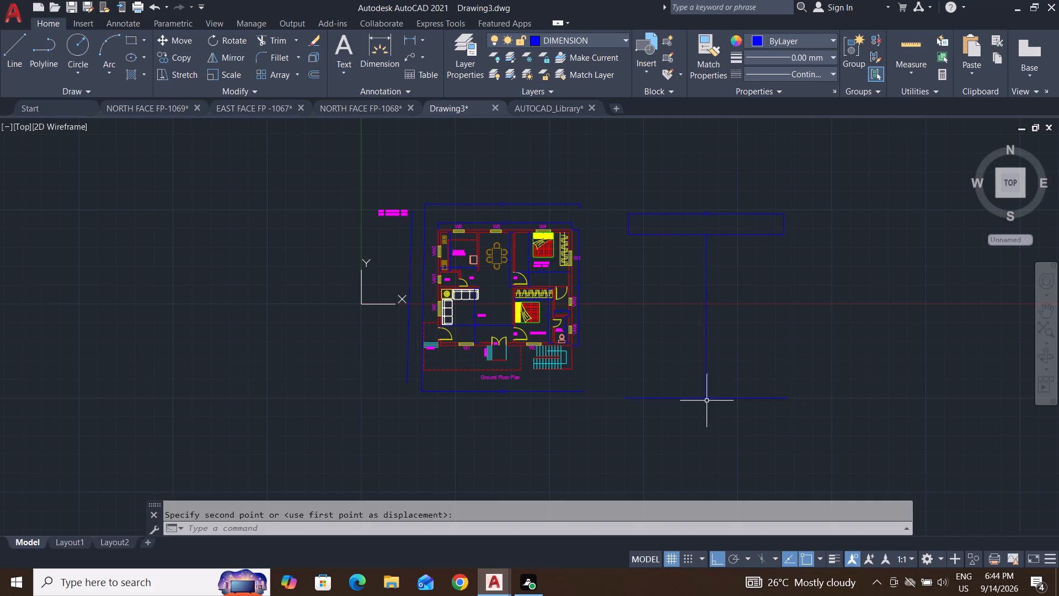
key("Escape")
key("Escape")
key("Escape")
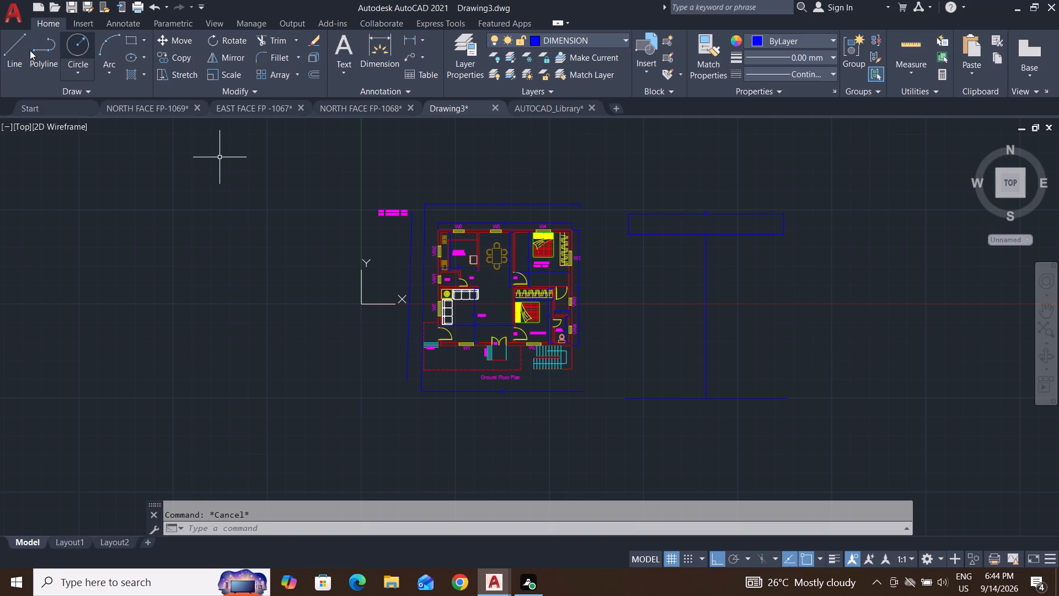
Draw the plot's west side line from the north line's west end to the south line's west end.
left_click(19, 47)
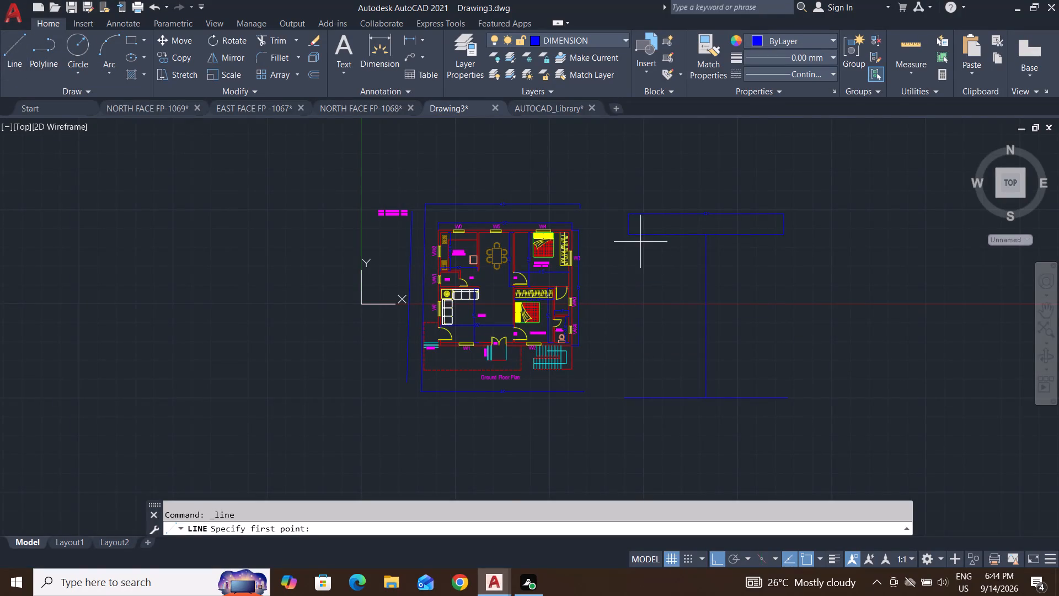
left_click(631, 235)
scroll(627, 404, "up", 5)
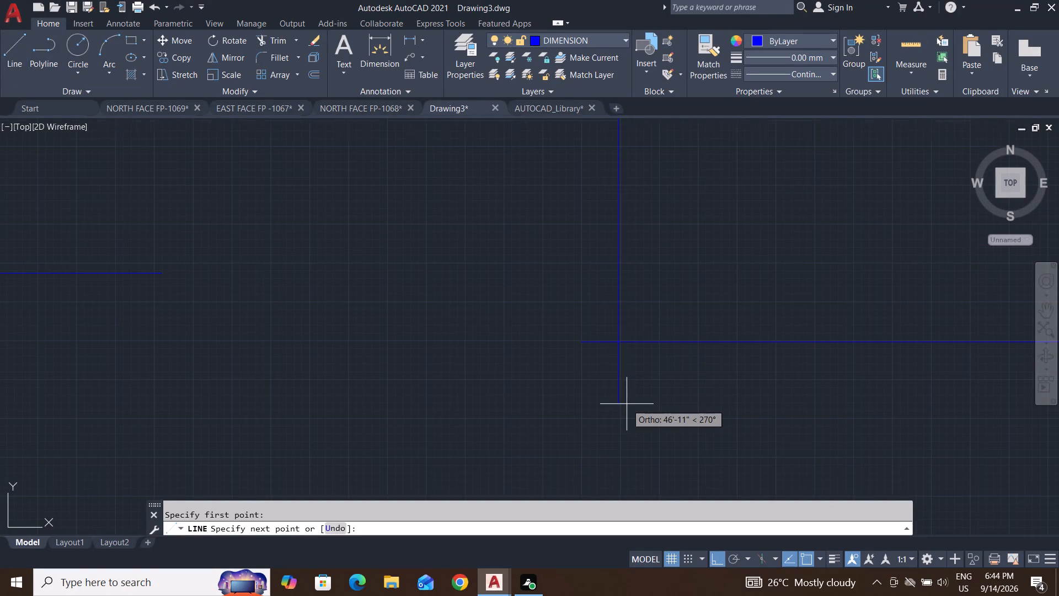
left_click(584, 340)
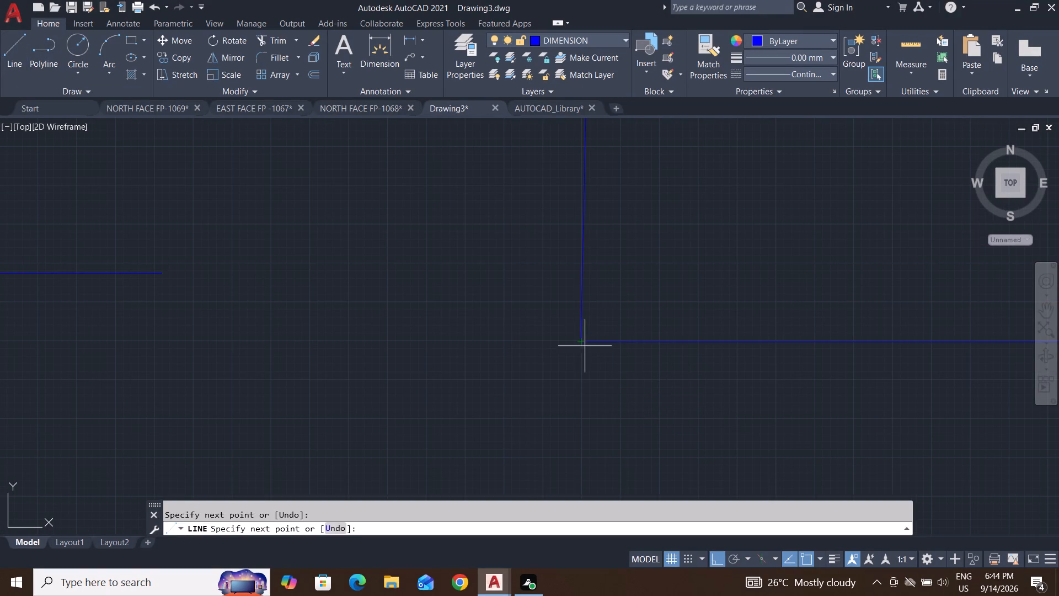
key("space")
scroll(619, 393, "down", 4)
scroll(681, 405, "down", 2)
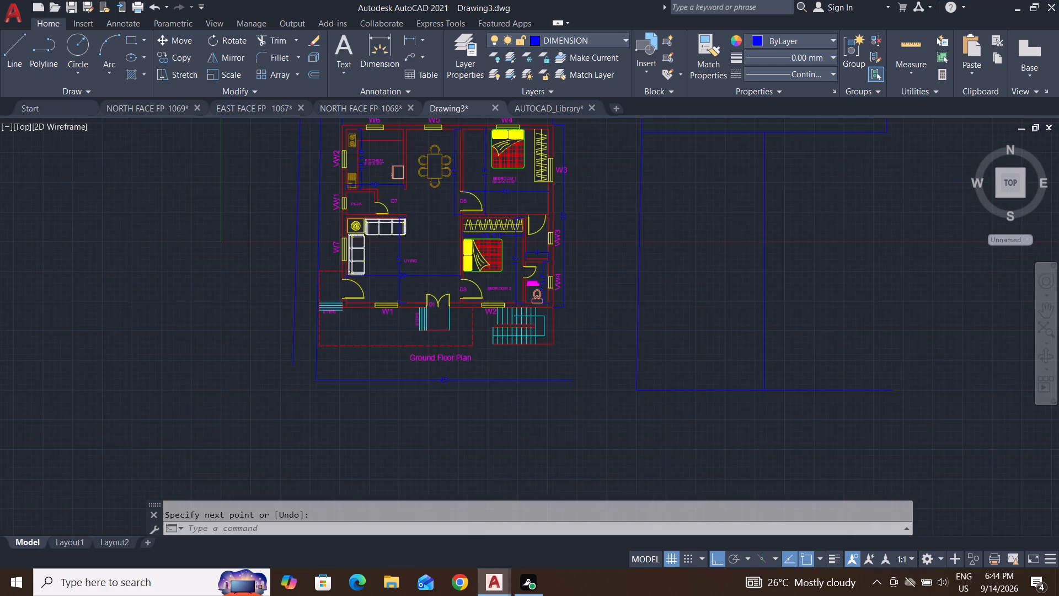
Draw the plot's east side line from the north line's east end to the south line's east end.
middle_click_drag(802, 375, 673, 340)
key("space")
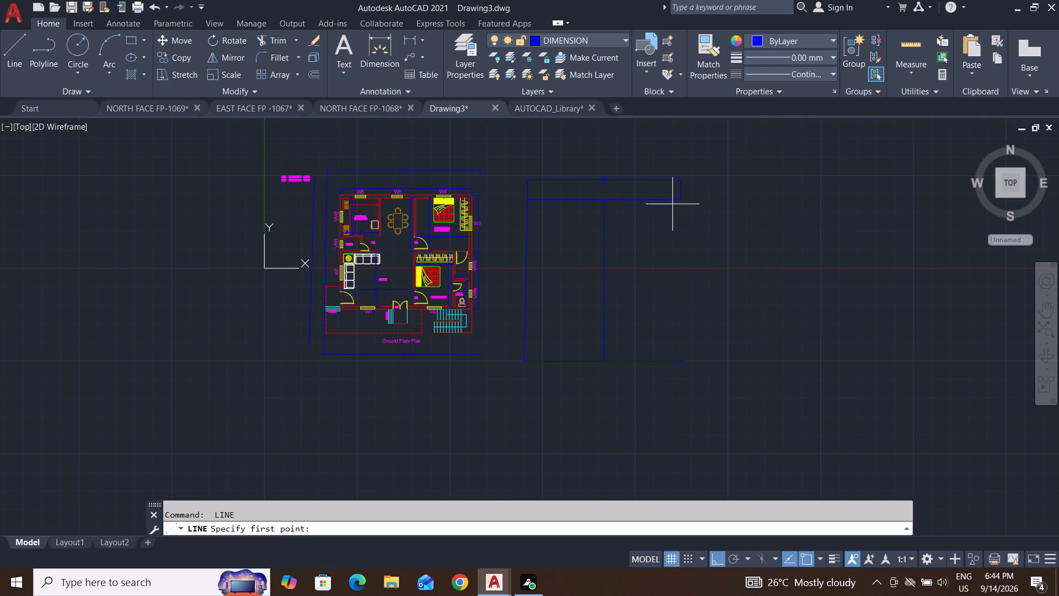
left_click(681, 204)
scroll(688, 364, "up", 2)
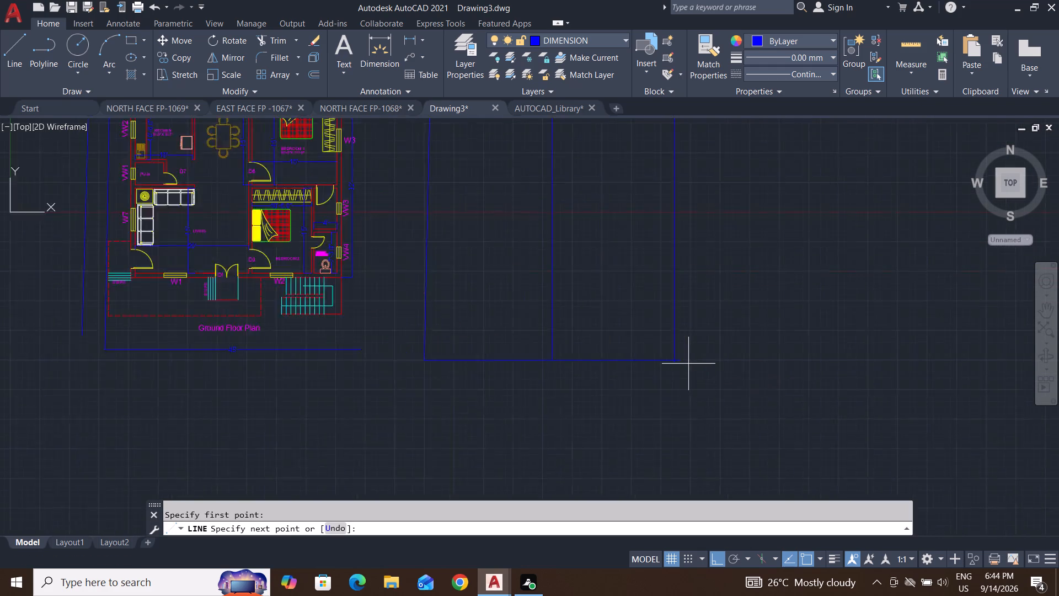
scroll(688, 364, "up", 2)
left_click(645, 358)
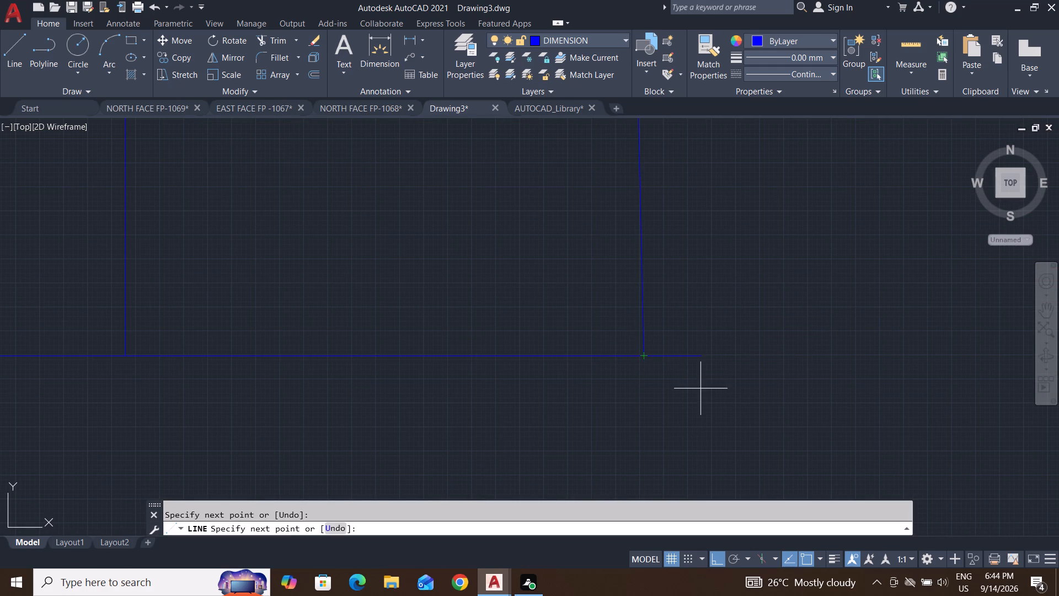
key("Return")
key("Escape")
key("Escape")
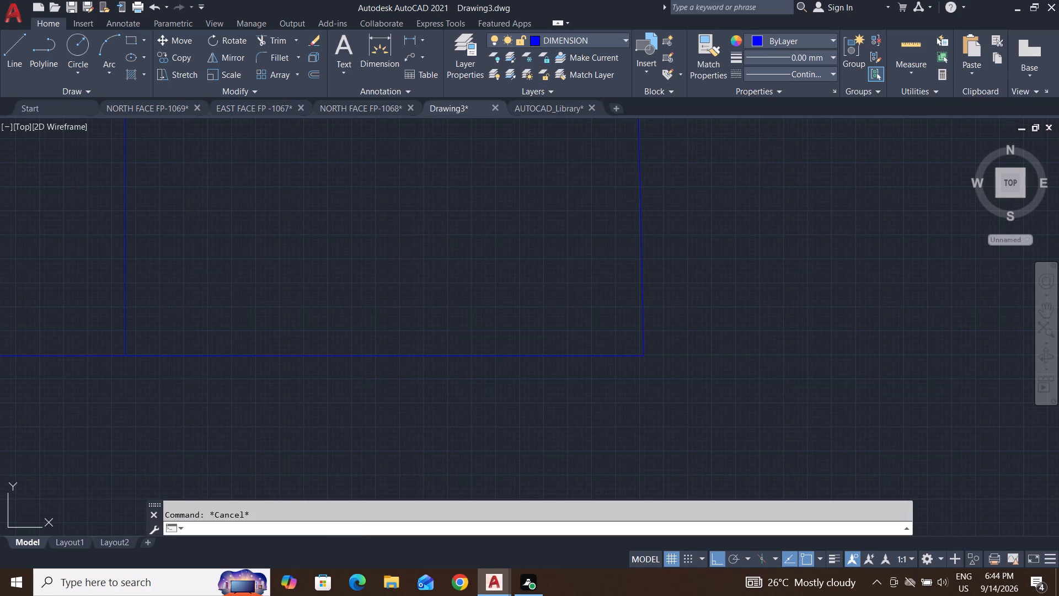
key("Escape")
Delete the old 45' dimension above the plot's north line.
scroll(681, 429, "down", 3)
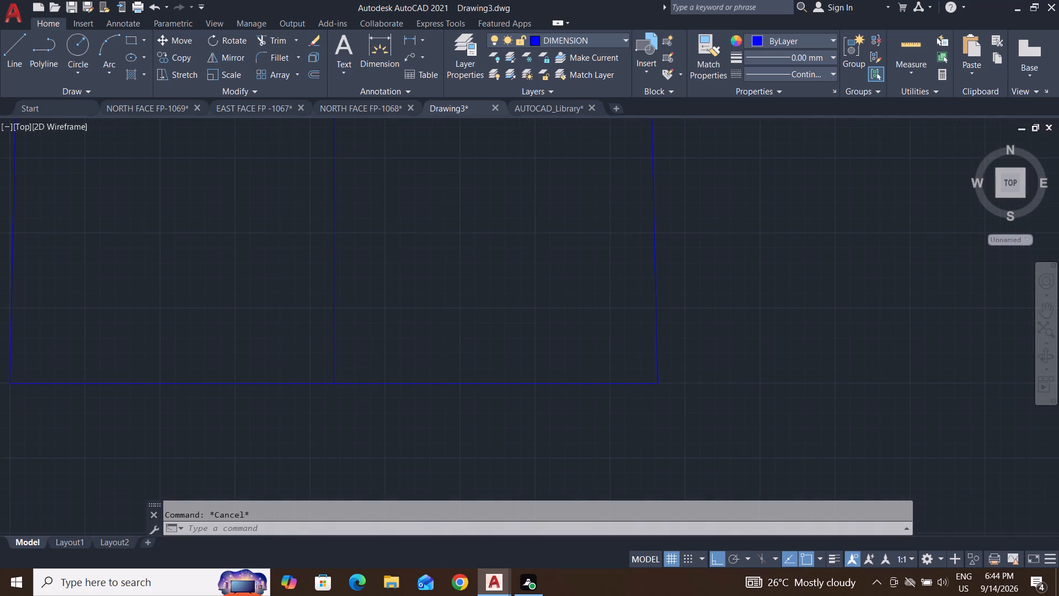
scroll(686, 478, "down", 2)
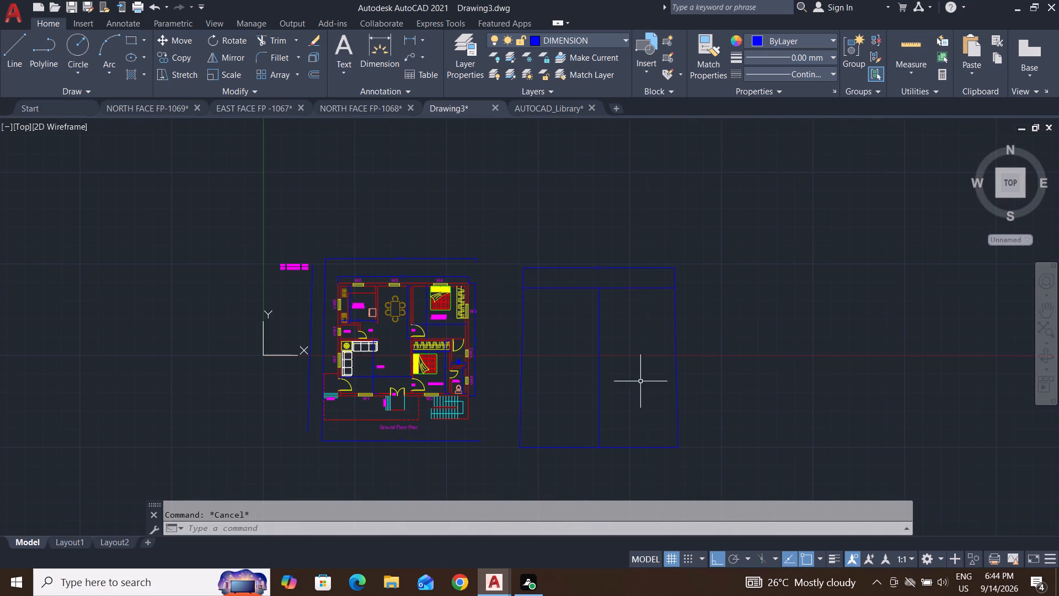
scroll(598, 267, "up", 4)
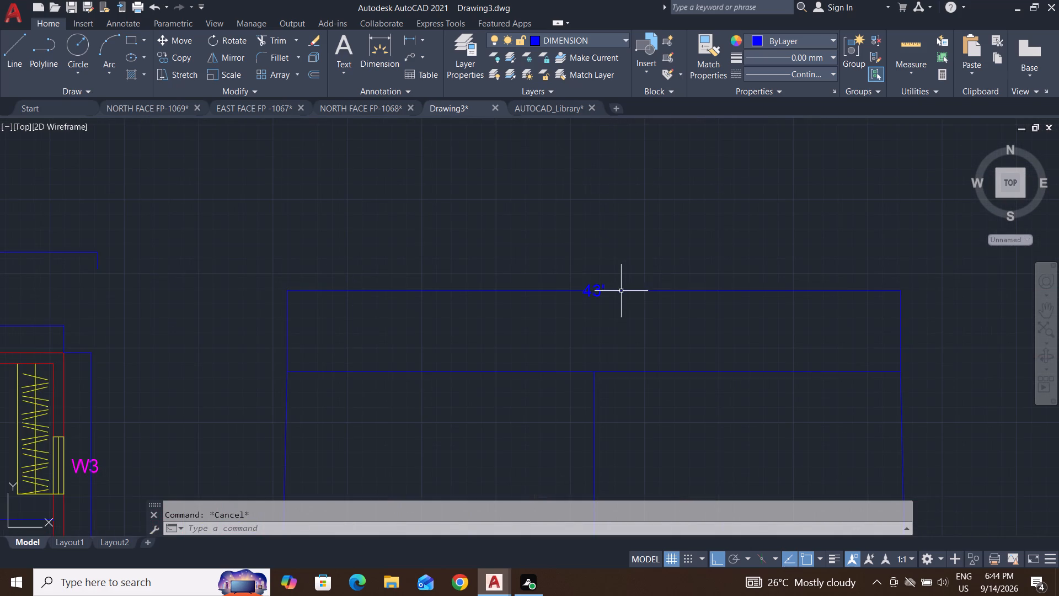
scroll(618, 292, "down", 3)
middle_click_drag(619, 315, 620, 277)
left_click(640, 237)
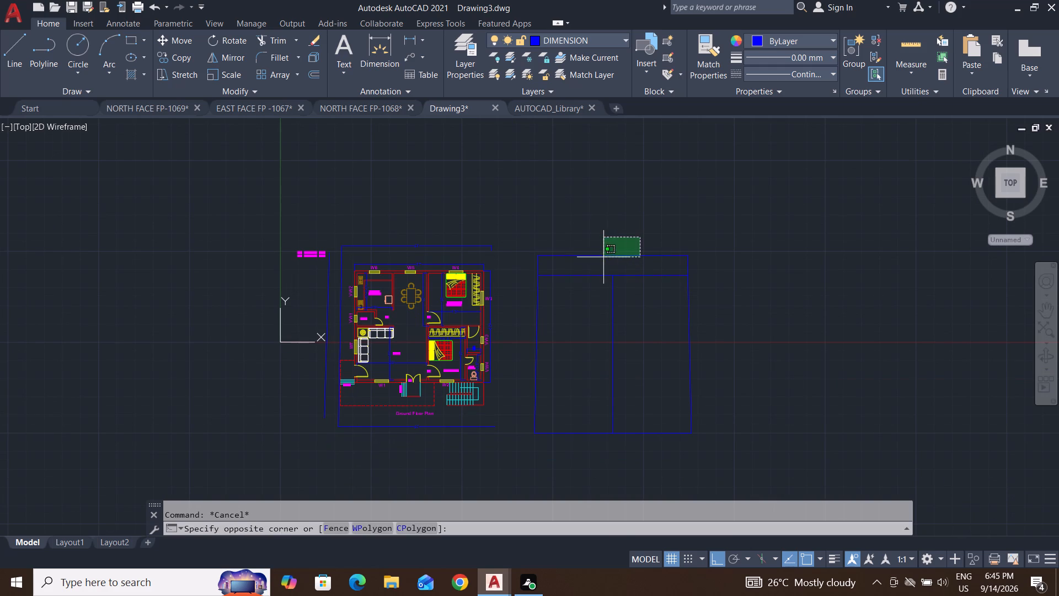
left_click(603, 258)
key("Delete")
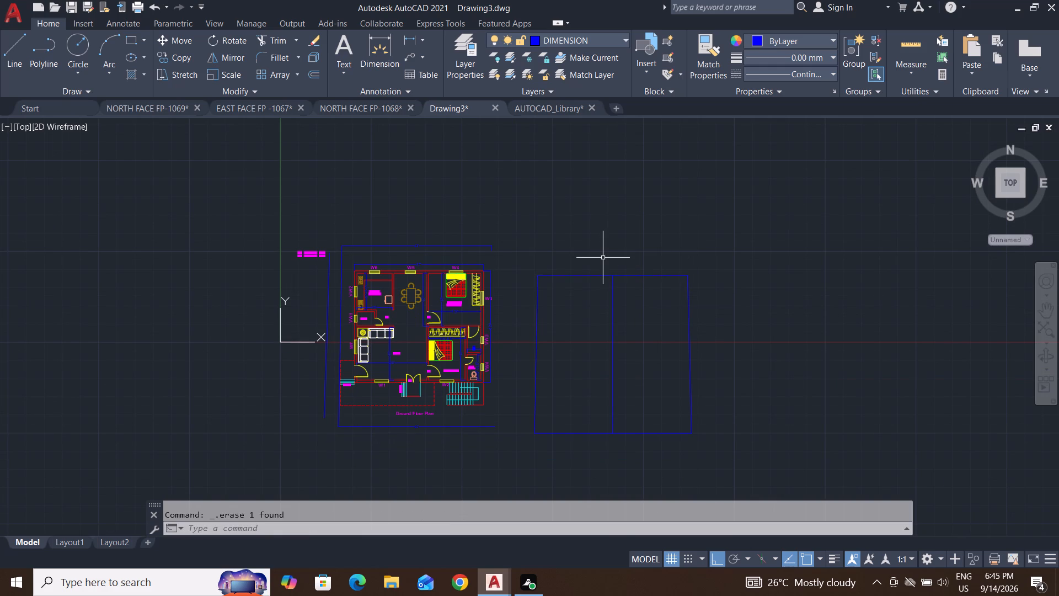
Add a linear dimension to the plot's north side between its two corners, placed just above the line.
middle_click_drag(626, 310, 616, 239)
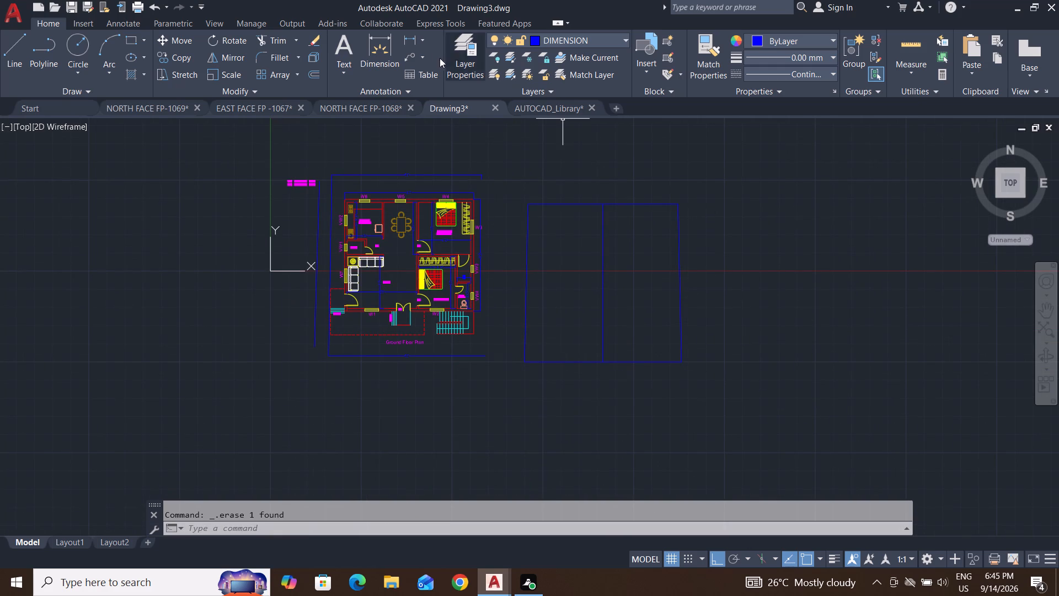
left_click(413, 39)
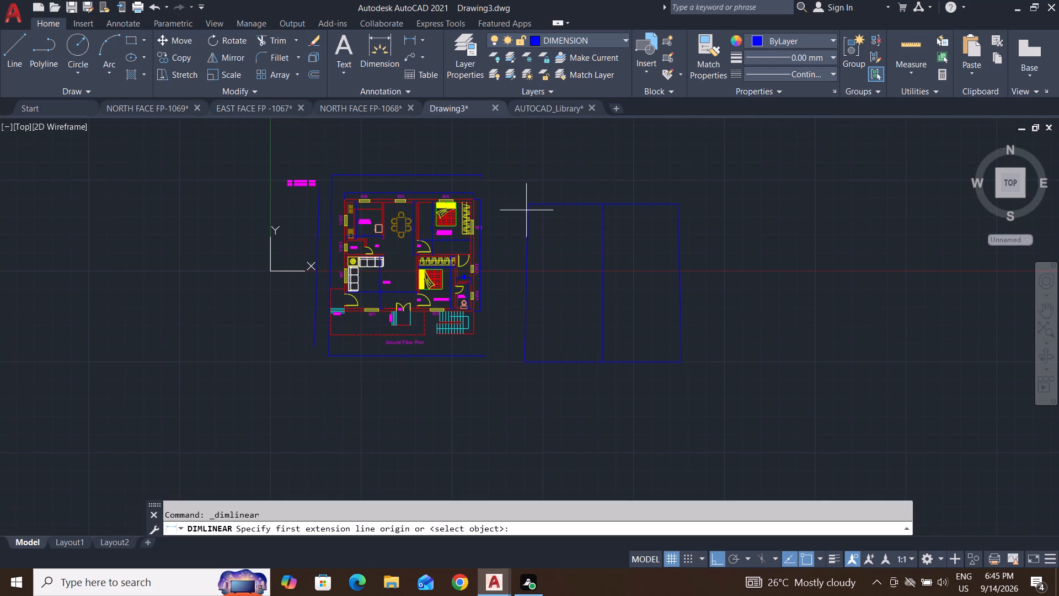
left_click(529, 207)
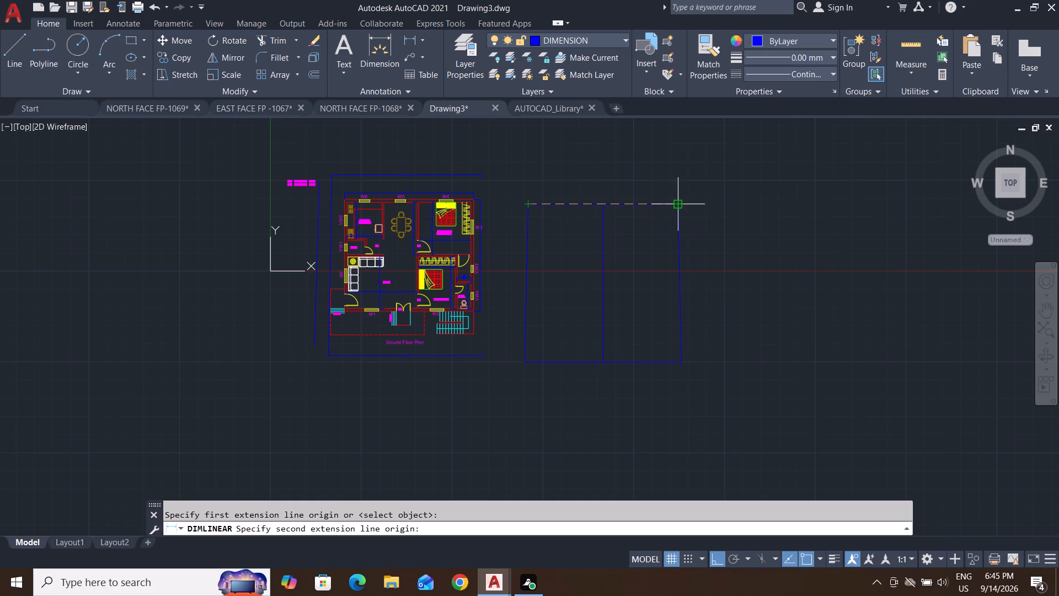
left_click(680, 203)
scroll(614, 195, "up", 4)
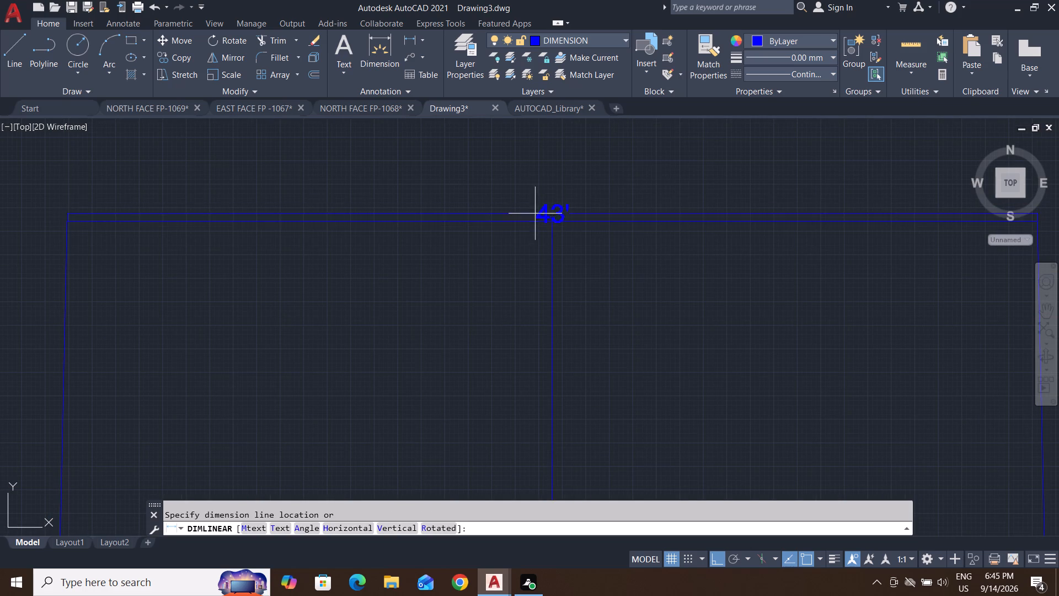
left_click(534, 187)
Add a linear dimension to the plot's south side between its two corners, placed just below the line.
scroll(542, 200, "down", 4)
middle_click_drag(564, 391, 559, 273)
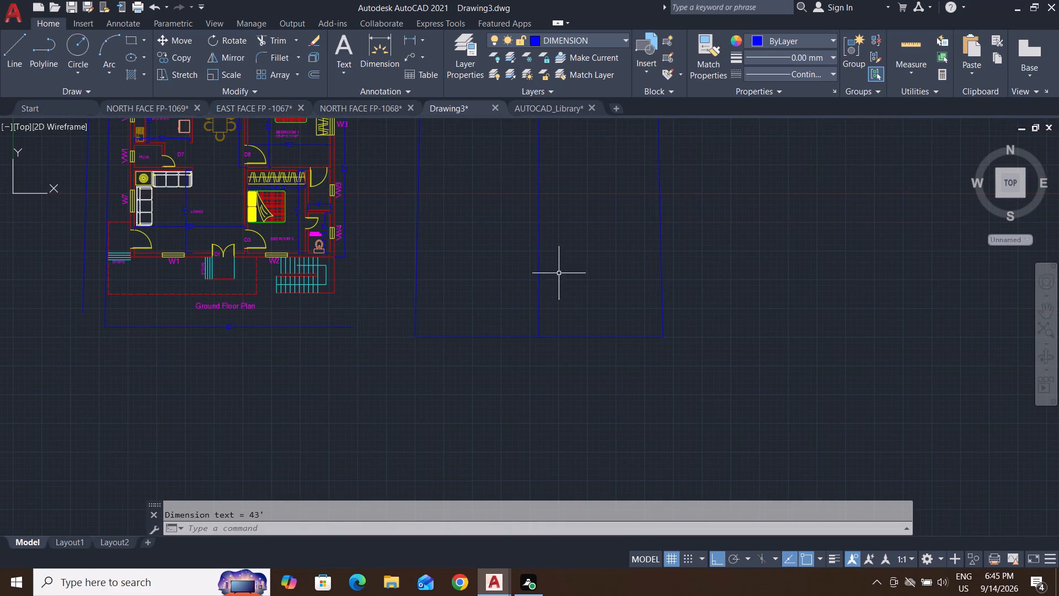
left_click(406, 39)
left_click(412, 338)
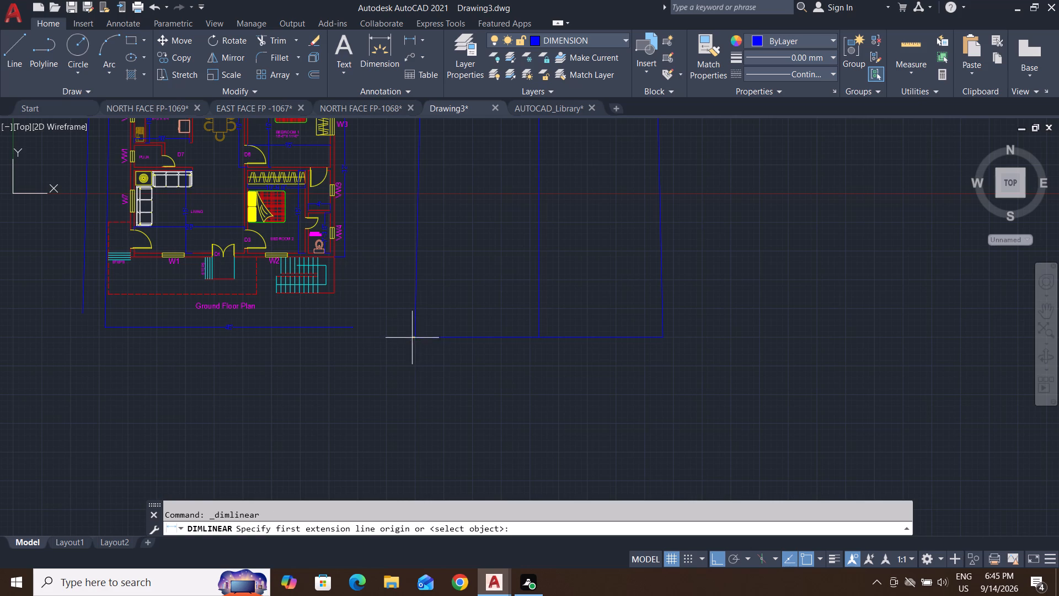
left_click(661, 337)
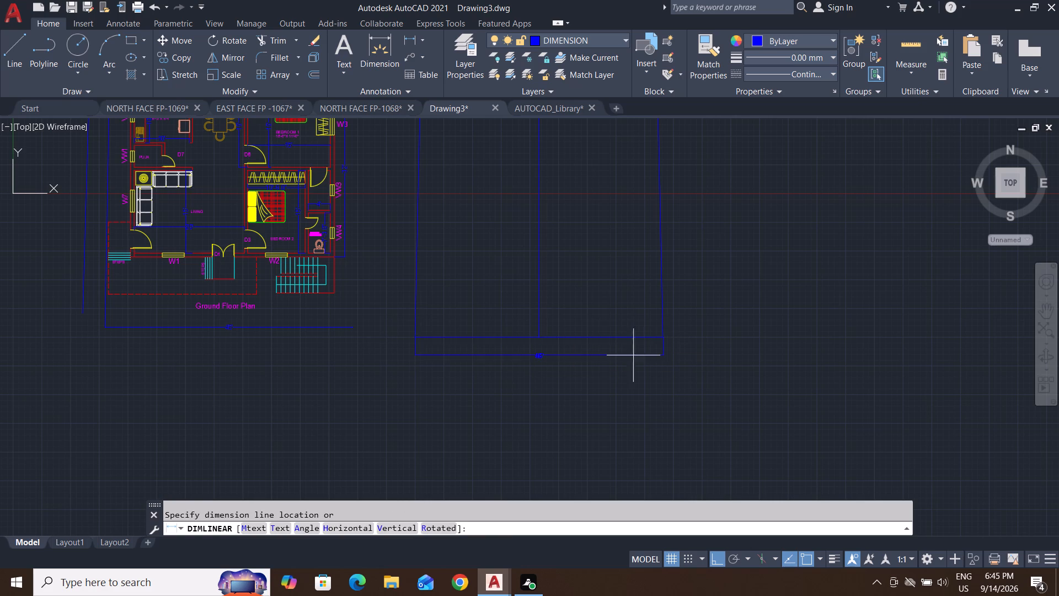
left_click(592, 352)
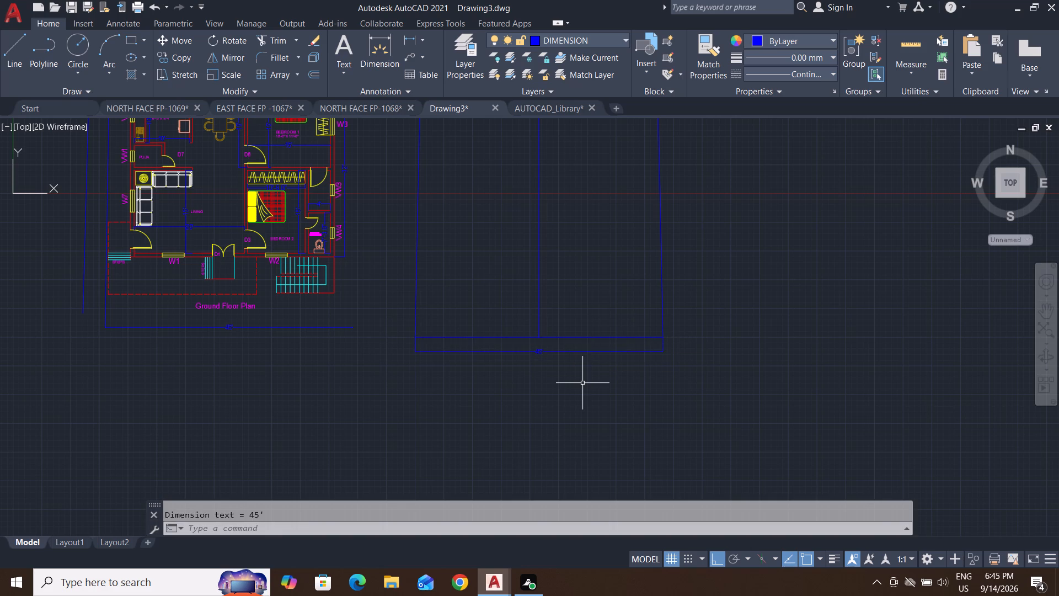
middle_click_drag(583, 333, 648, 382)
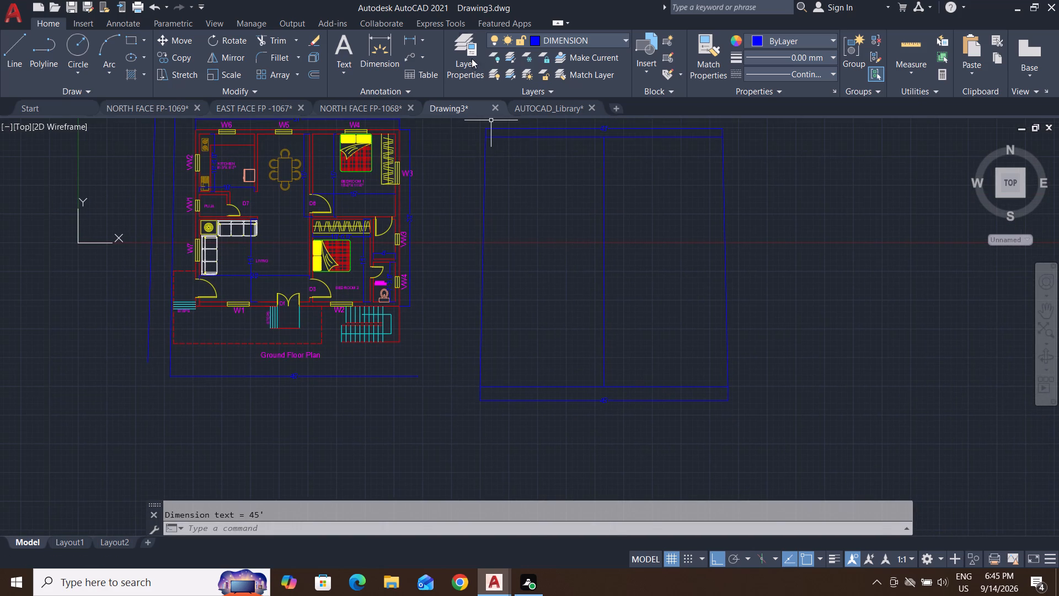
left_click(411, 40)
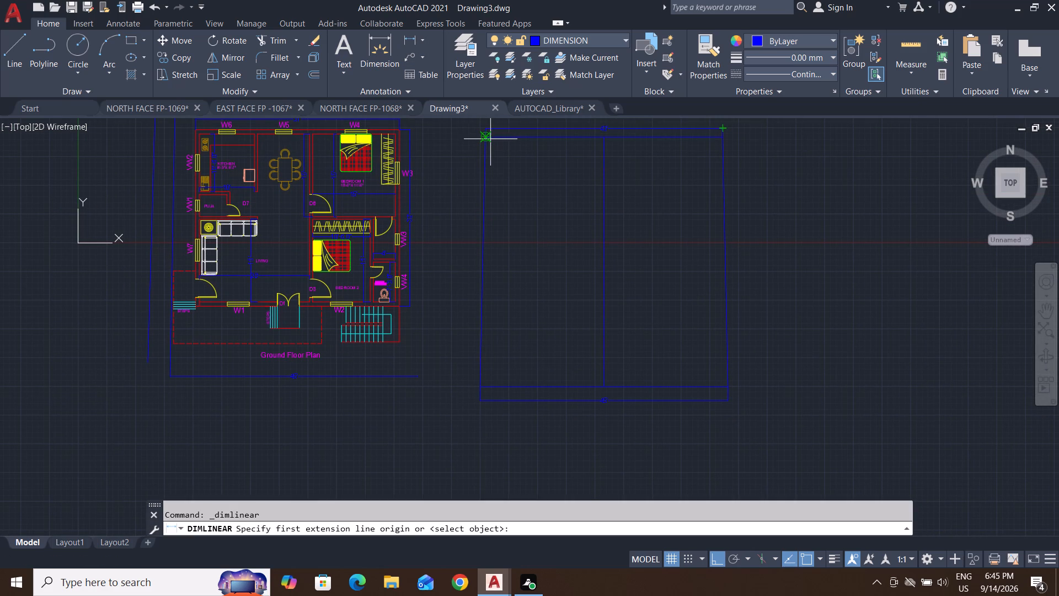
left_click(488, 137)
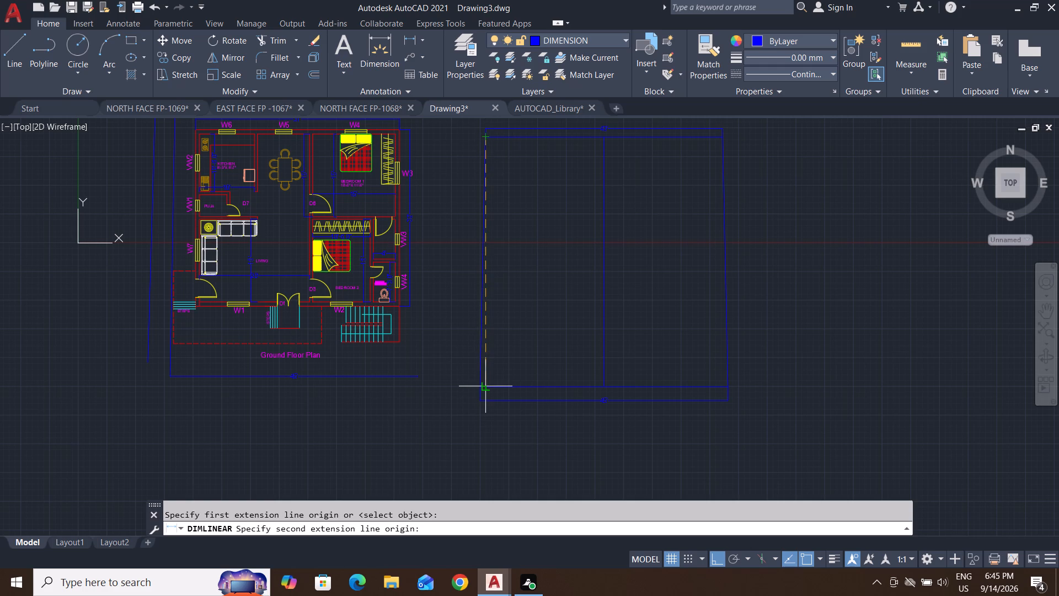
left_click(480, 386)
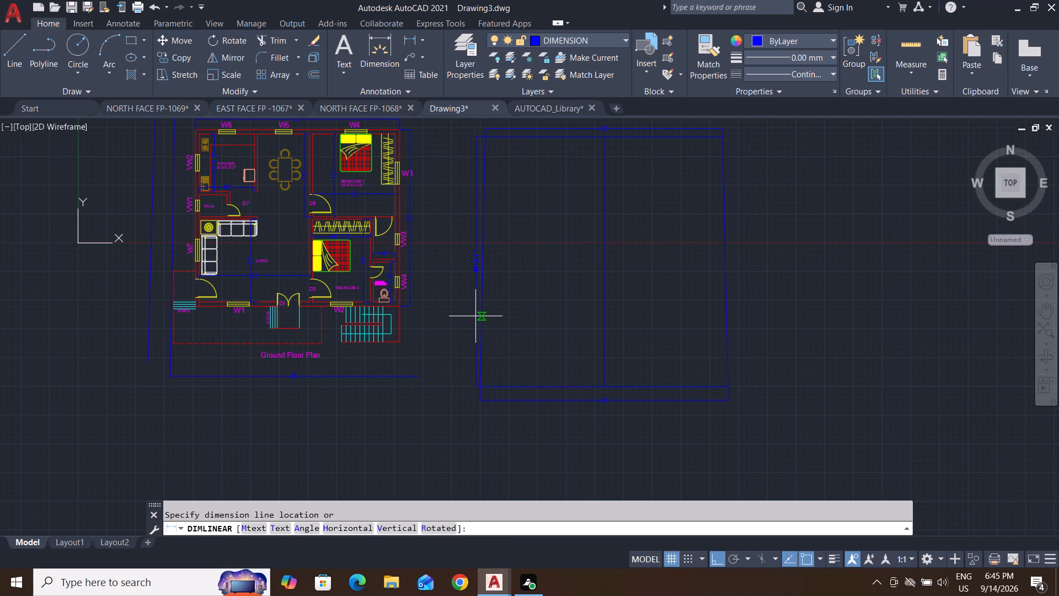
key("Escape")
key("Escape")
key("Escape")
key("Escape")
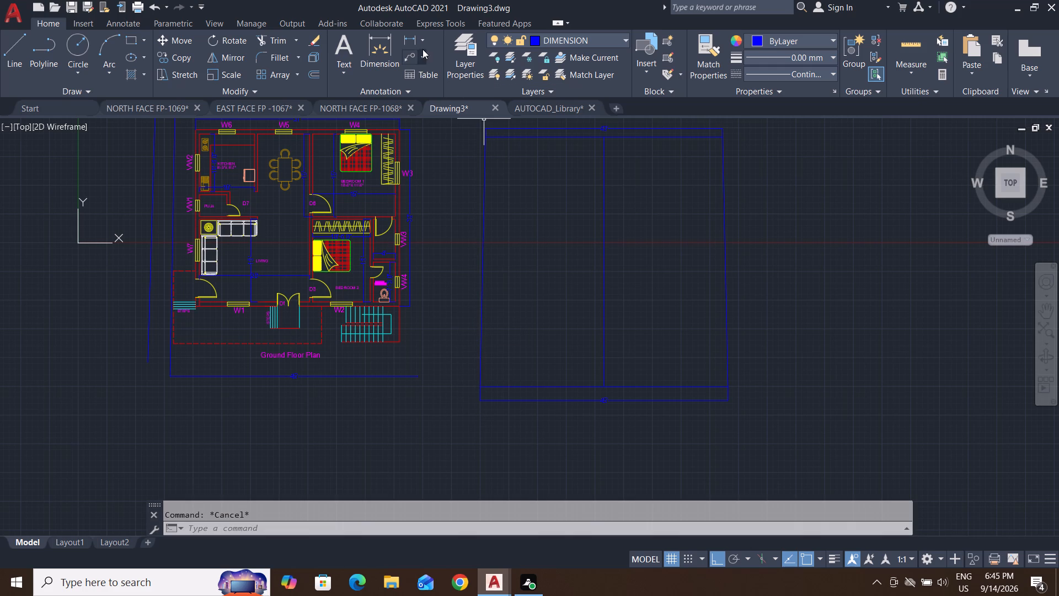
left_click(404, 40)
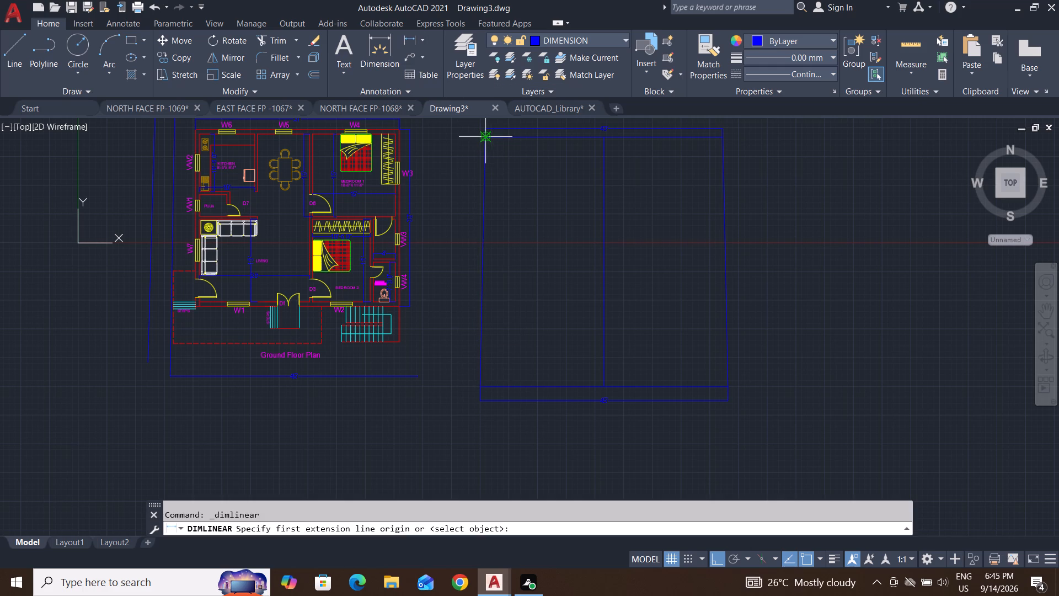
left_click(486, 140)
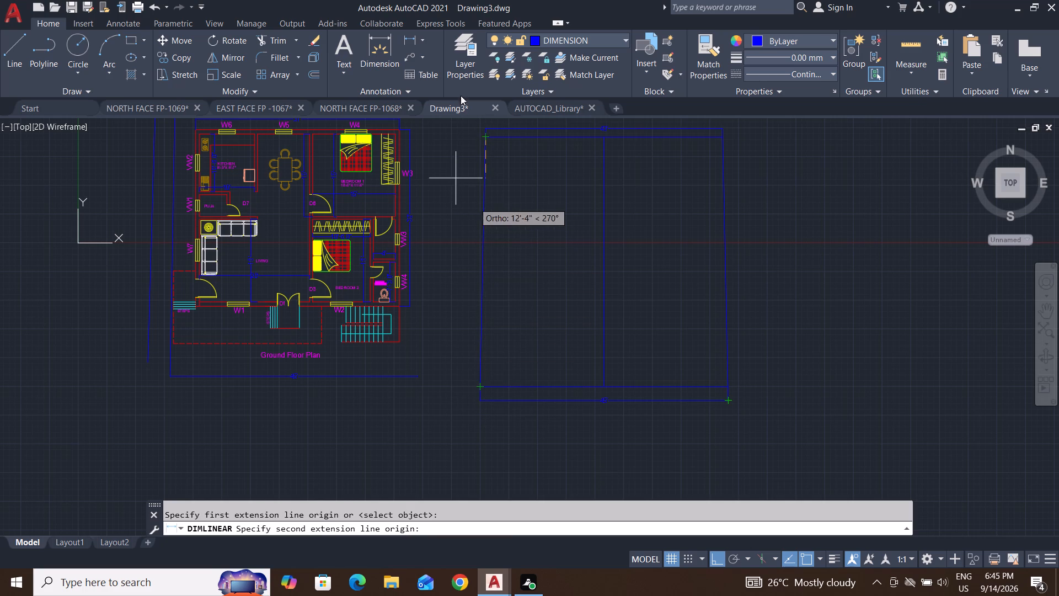
Add an aligned dimension to the plot's slanted west side from its north corner to its south corner, placed just outside the line.
left_click(423, 36)
left_click(442, 91)
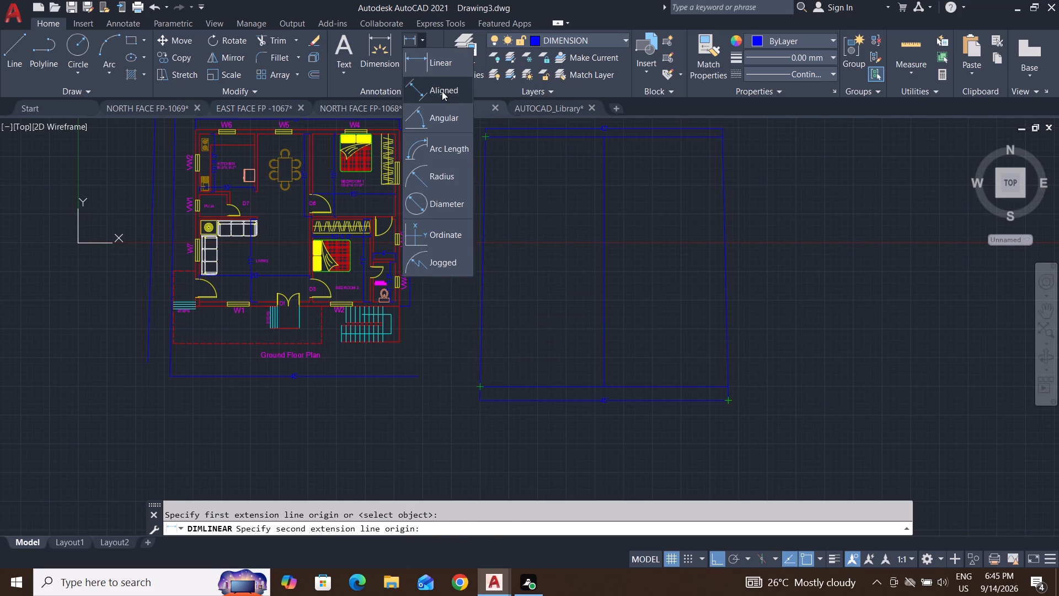
left_click(485, 136)
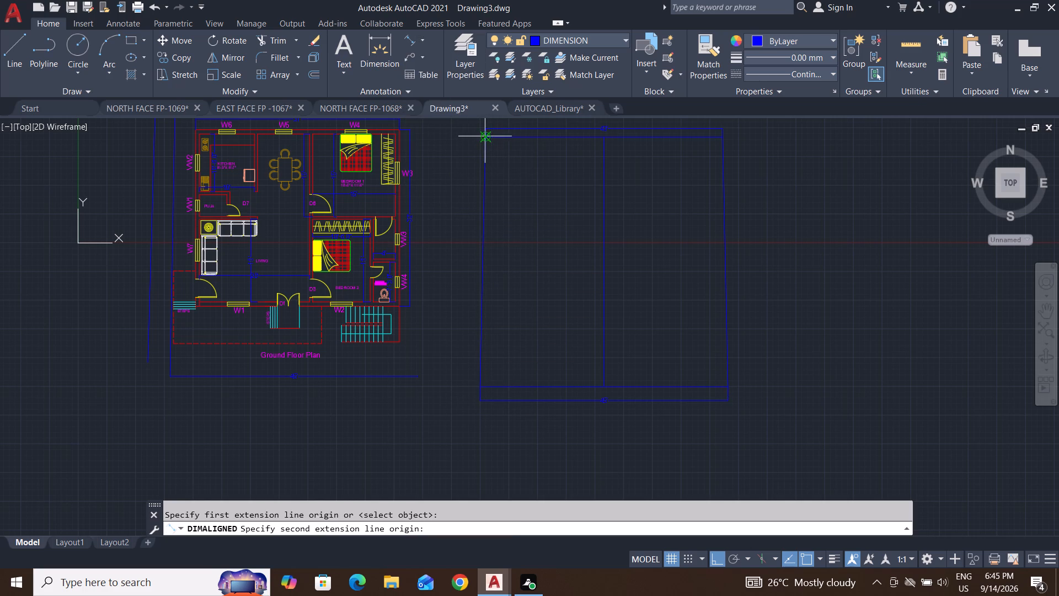
left_click(479, 386)
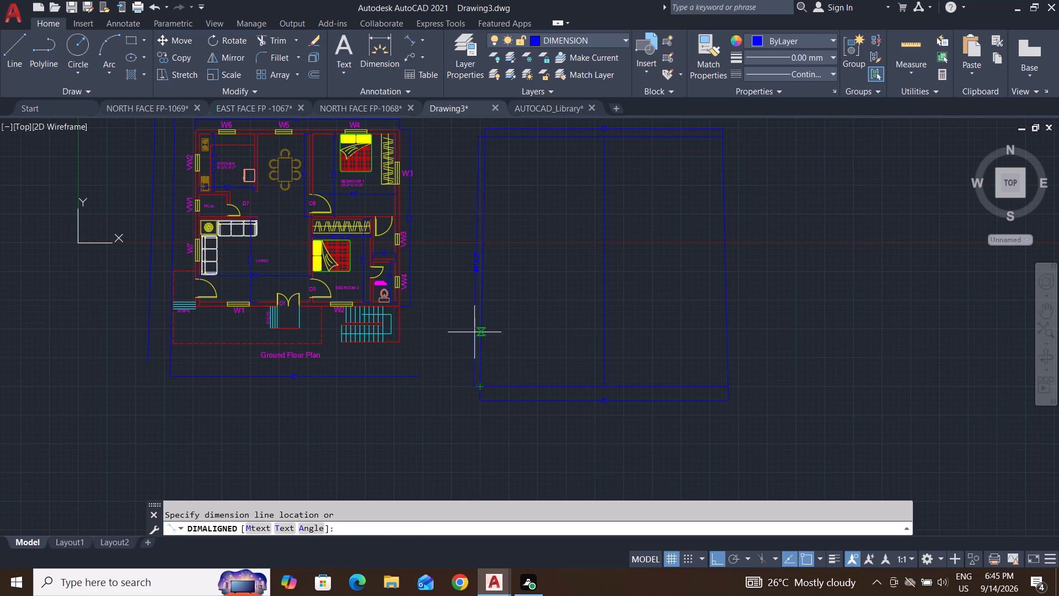
scroll(475, 311, "up", 2)
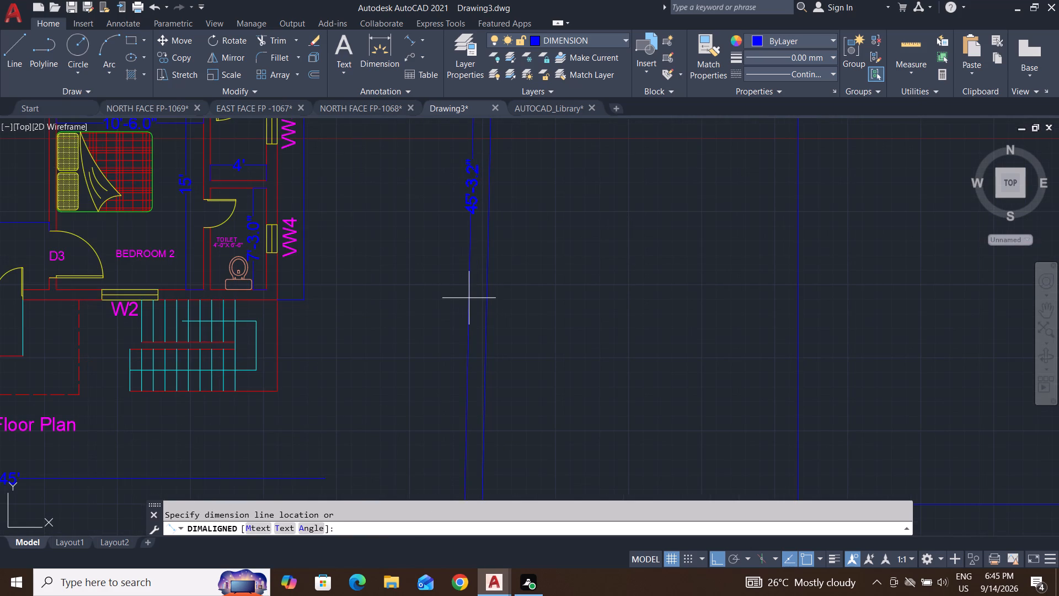
scroll(464, 321, "down", 3)
scroll(464, 321, "up", 2)
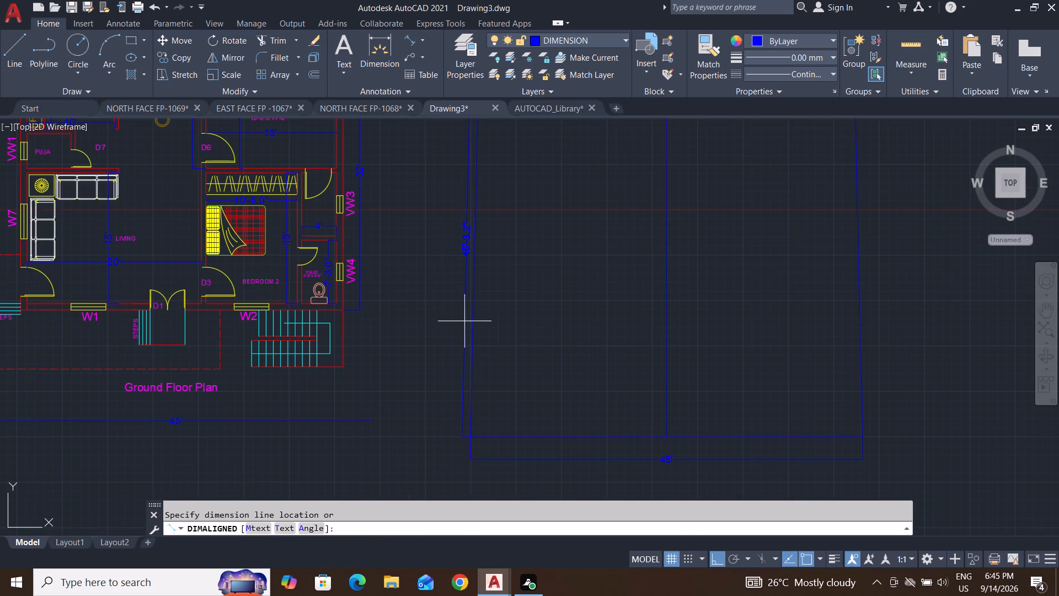
left_click(464, 321)
scroll(474, 212, "up", 3)
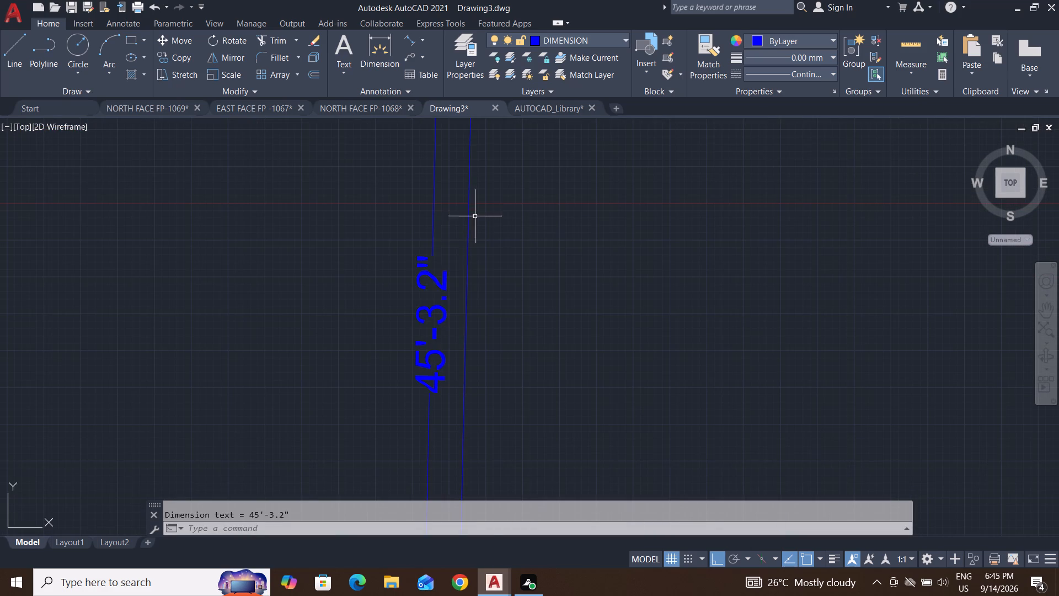
key("Escape")
key("Escape")
key("Escape")
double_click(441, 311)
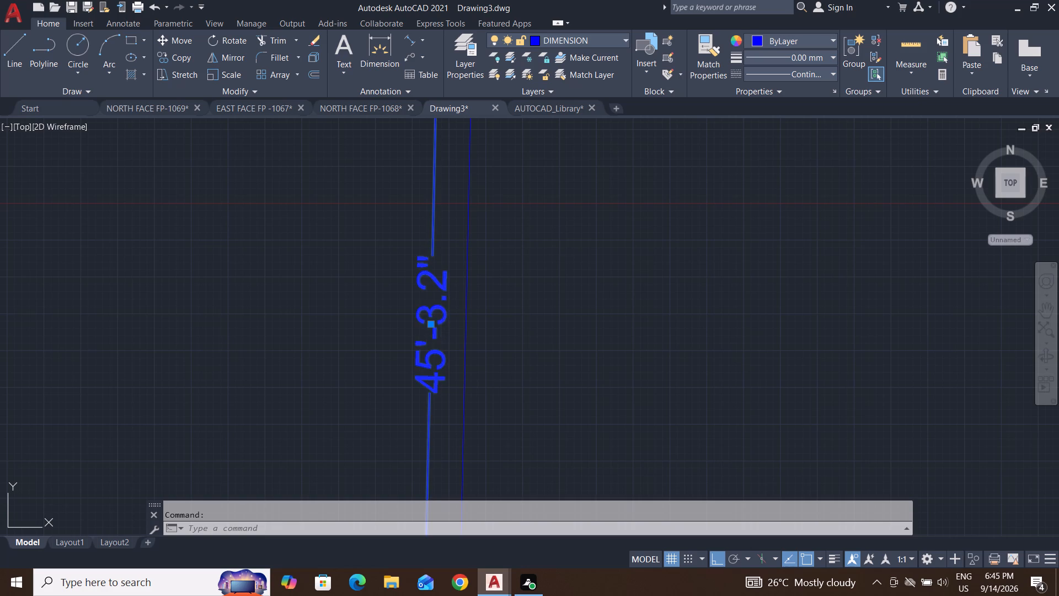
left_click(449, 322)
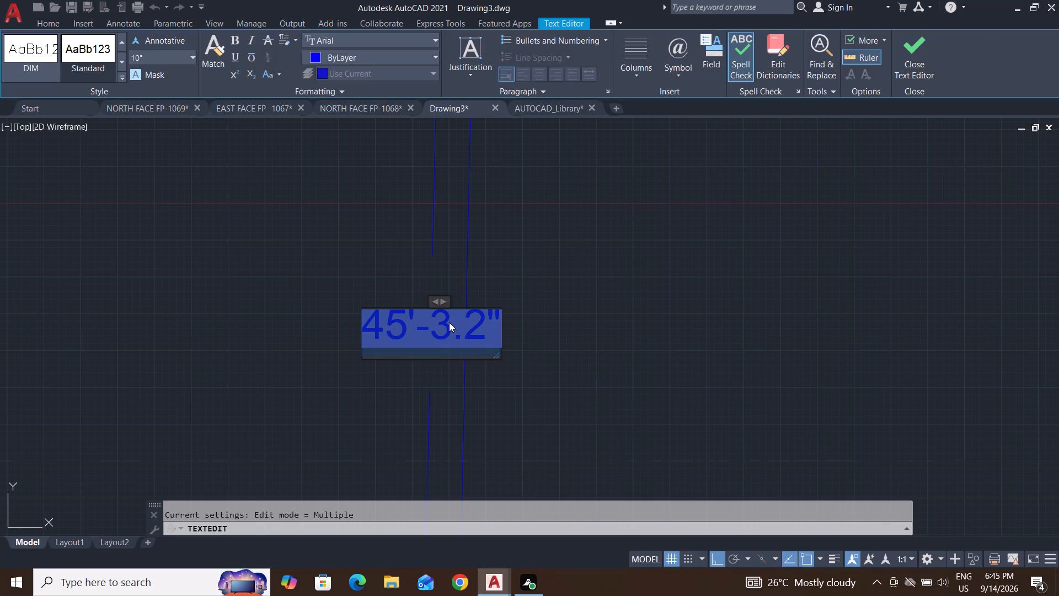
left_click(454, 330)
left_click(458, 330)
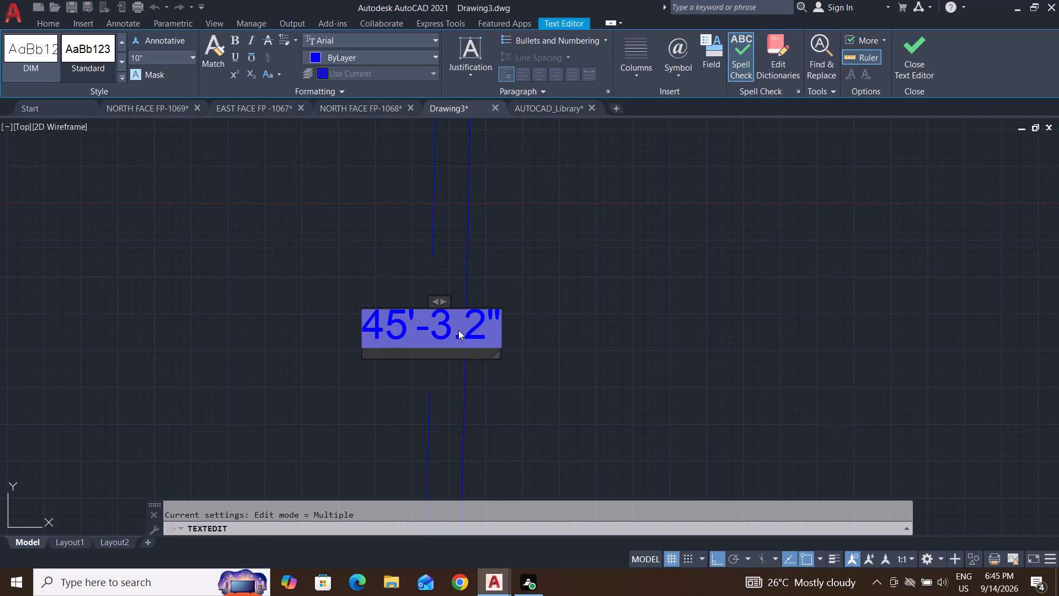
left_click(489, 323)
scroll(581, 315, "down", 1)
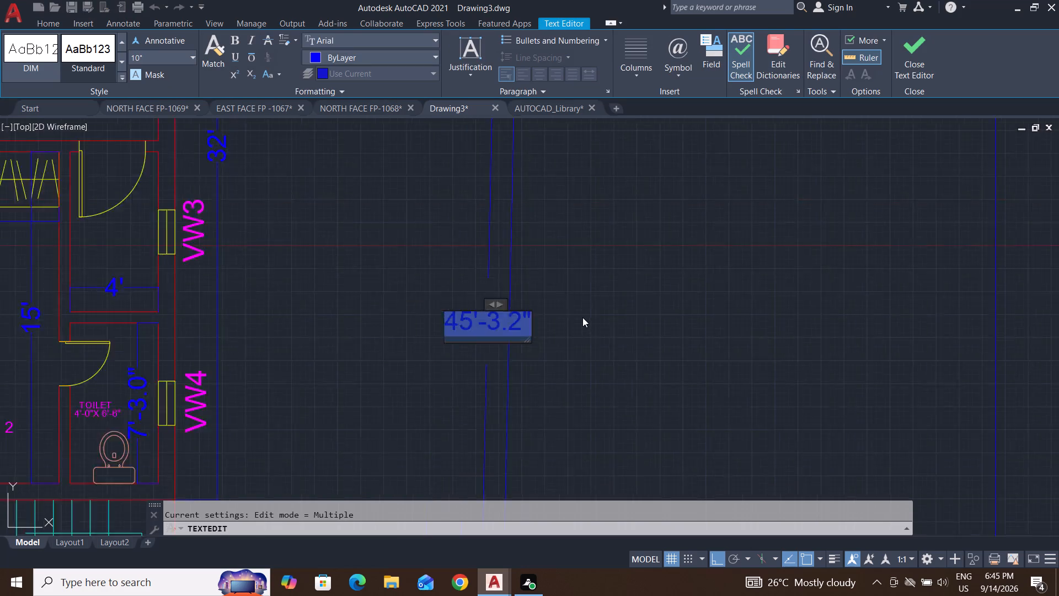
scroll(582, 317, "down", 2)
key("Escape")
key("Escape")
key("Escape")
Delete the plot's slanted west side line together with its new aligned dimension.
left_click(602, 239)
left_click(477, 397)
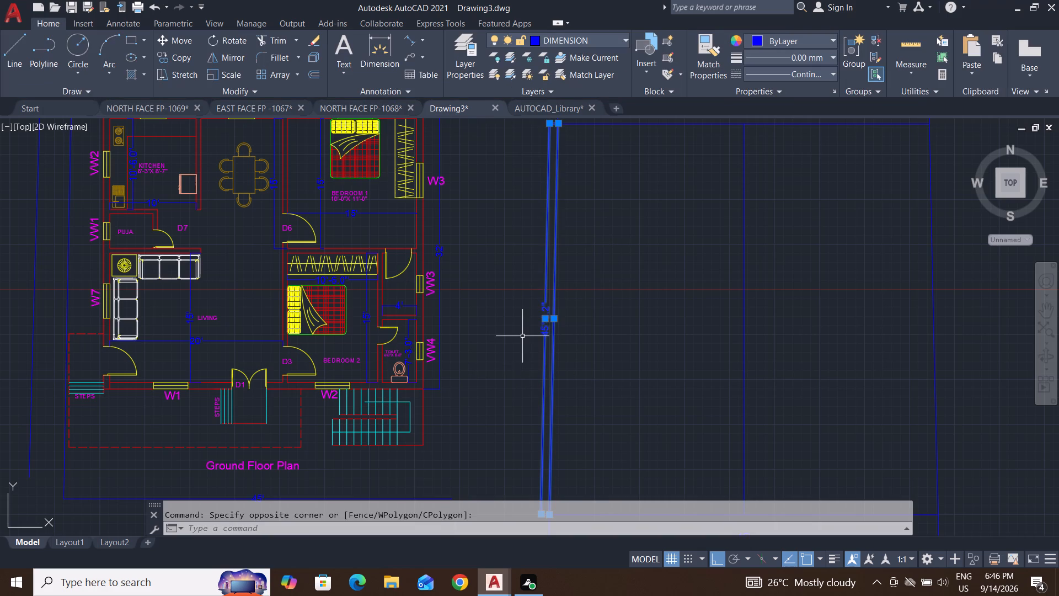
left_click_drag(534, 327, 542, 336)
key("Delete")
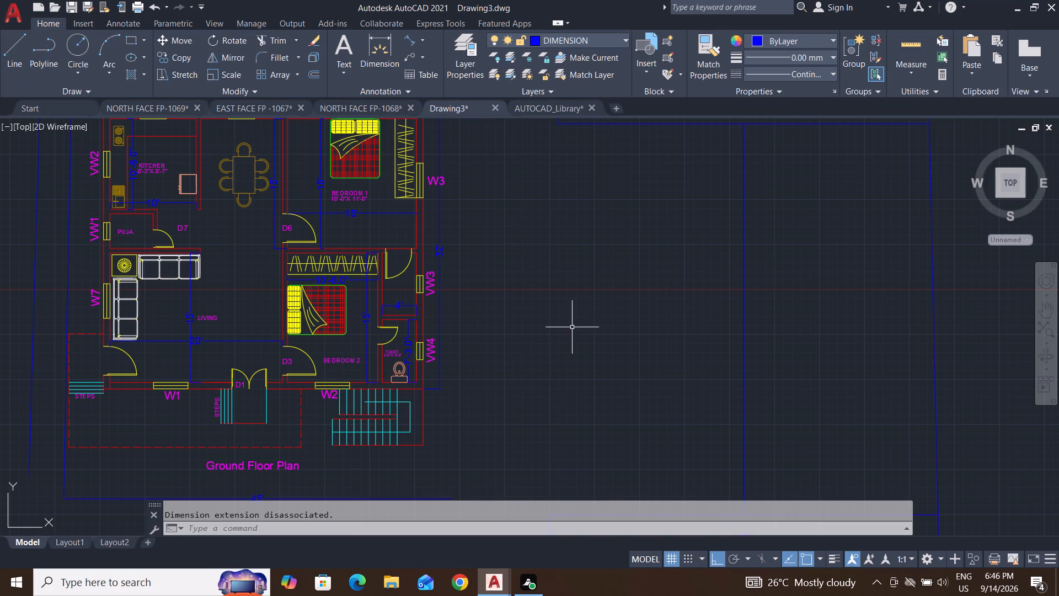
Delete the plot's slanted east side line.
scroll(499, 332, "down", 2)
left_click(681, 283)
left_click(650, 327)
key("Delete")
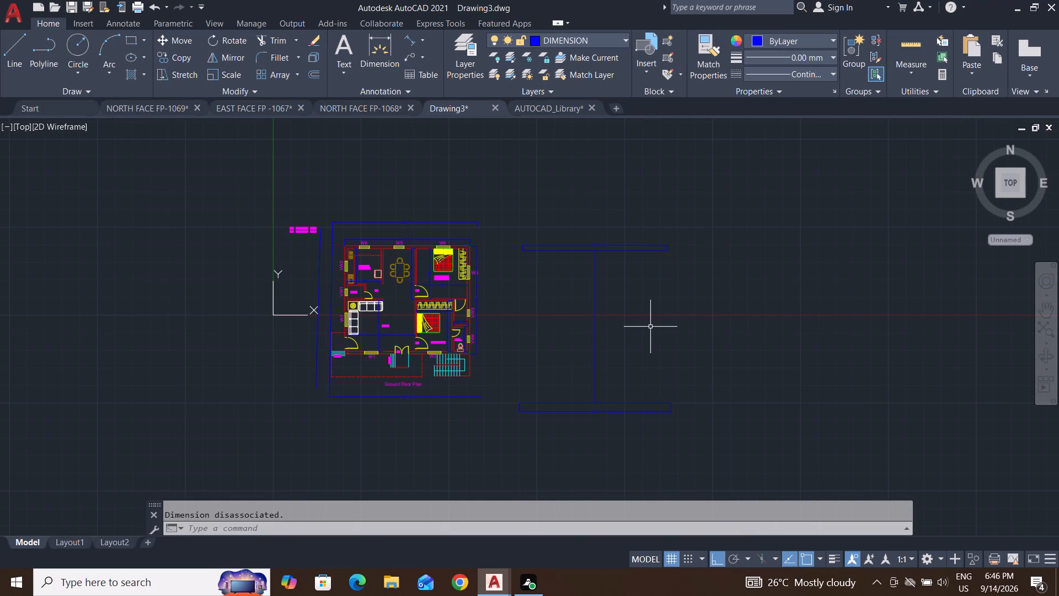
Move the plot's south line and its 45' dimension straight down, a short distance below the lower end of the central vertical line.
left_click(694, 372)
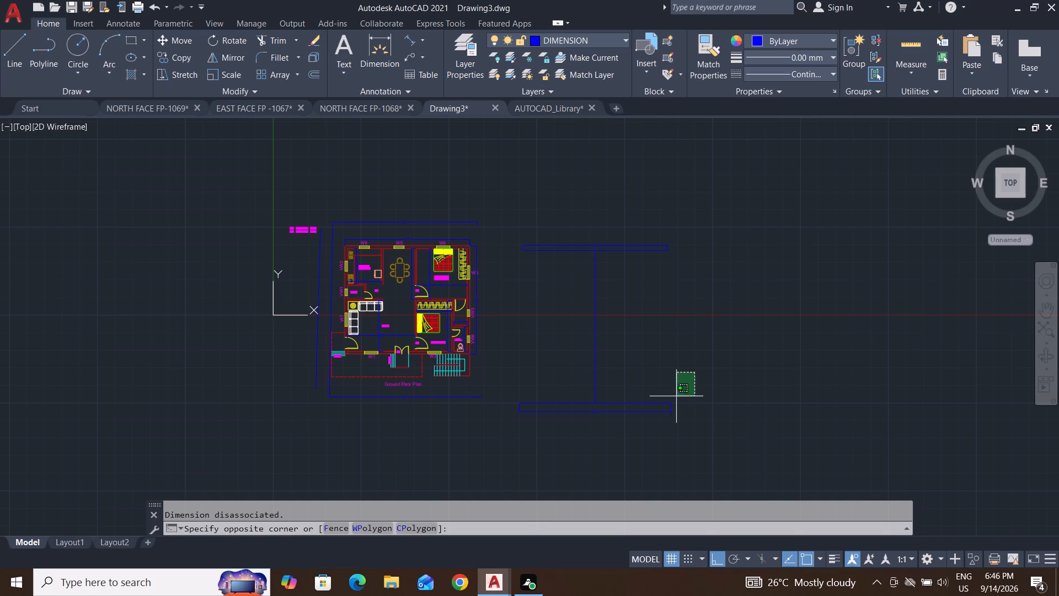
left_click(637, 435)
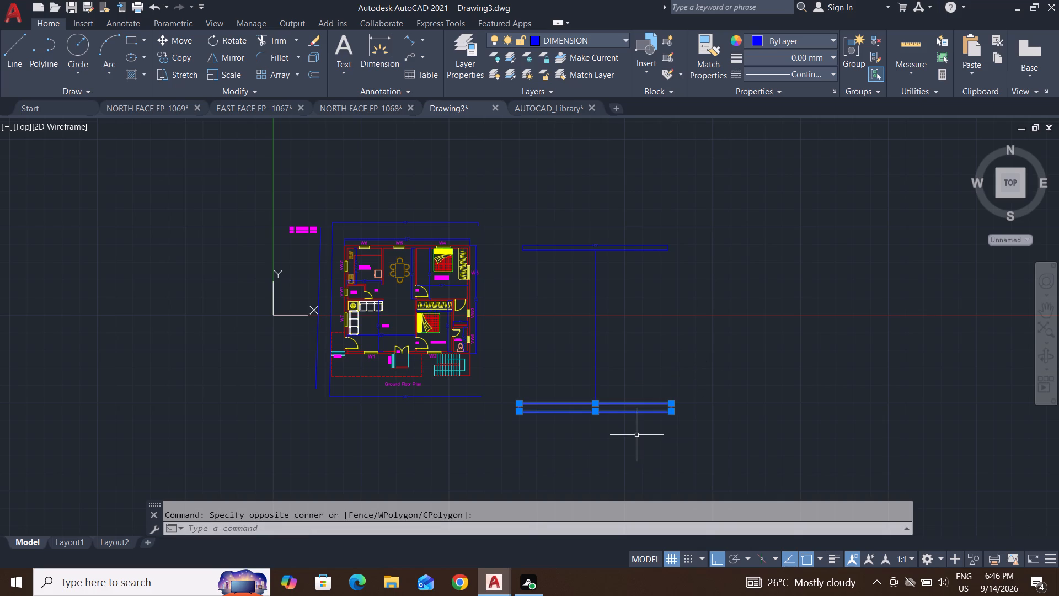
key("m")
key("Return")
scroll(606, 405, "up", 3)
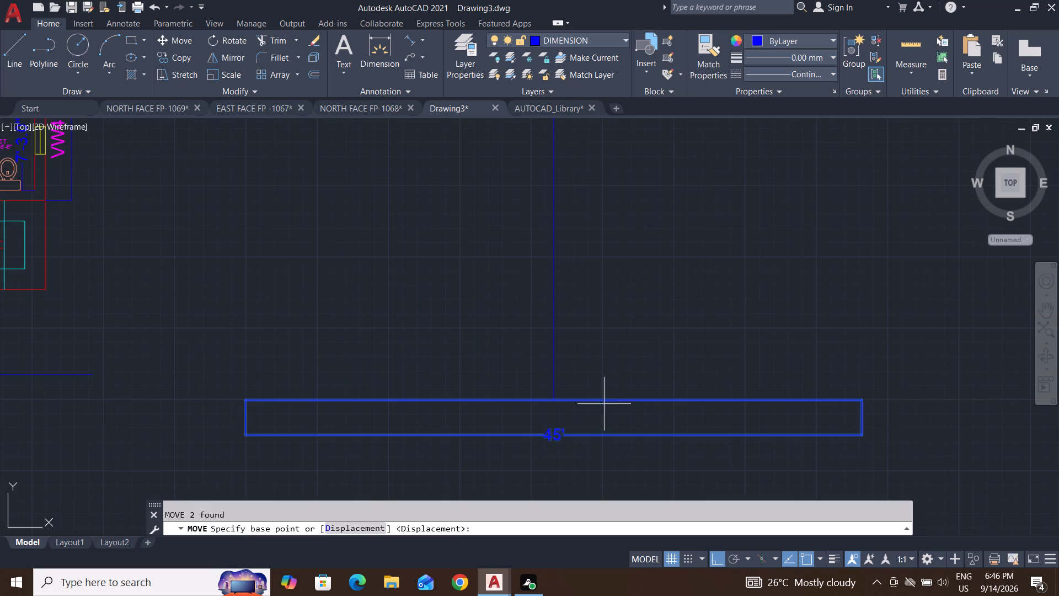
left_click(555, 399)
scroll(555, 399, "down", 3)
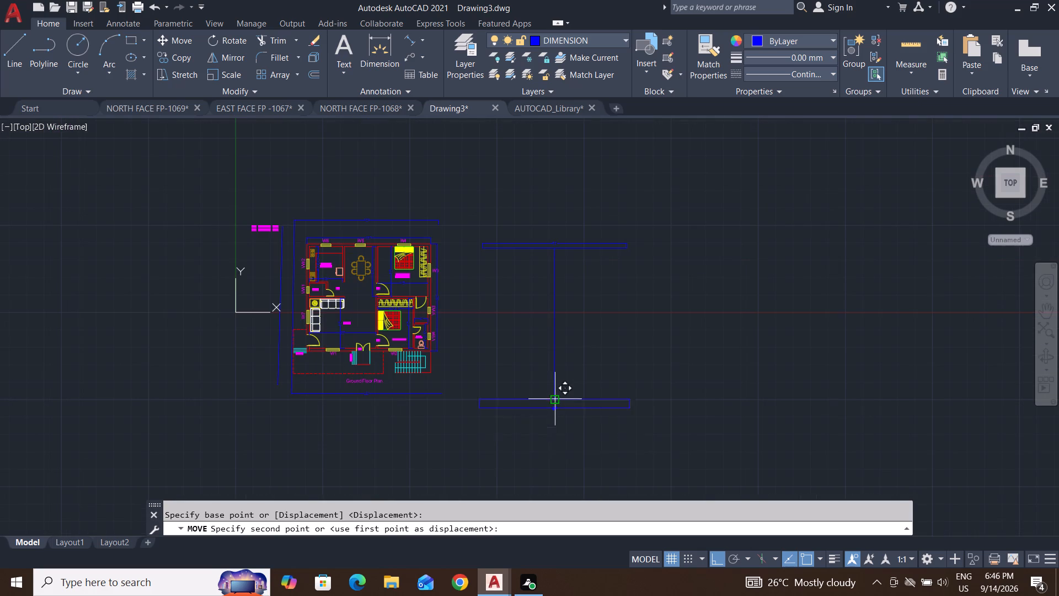
left_click(557, 417)
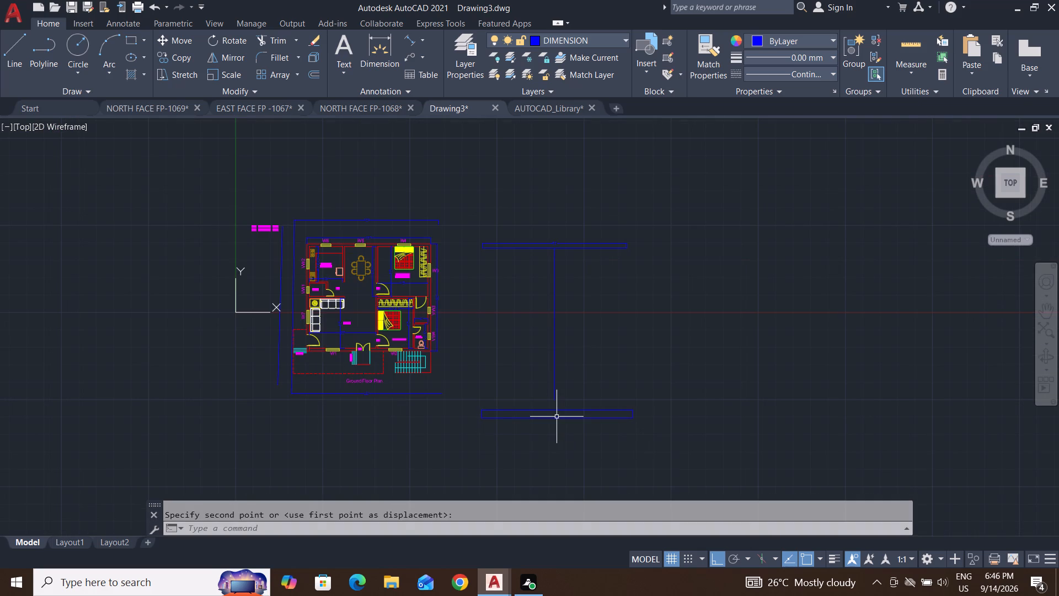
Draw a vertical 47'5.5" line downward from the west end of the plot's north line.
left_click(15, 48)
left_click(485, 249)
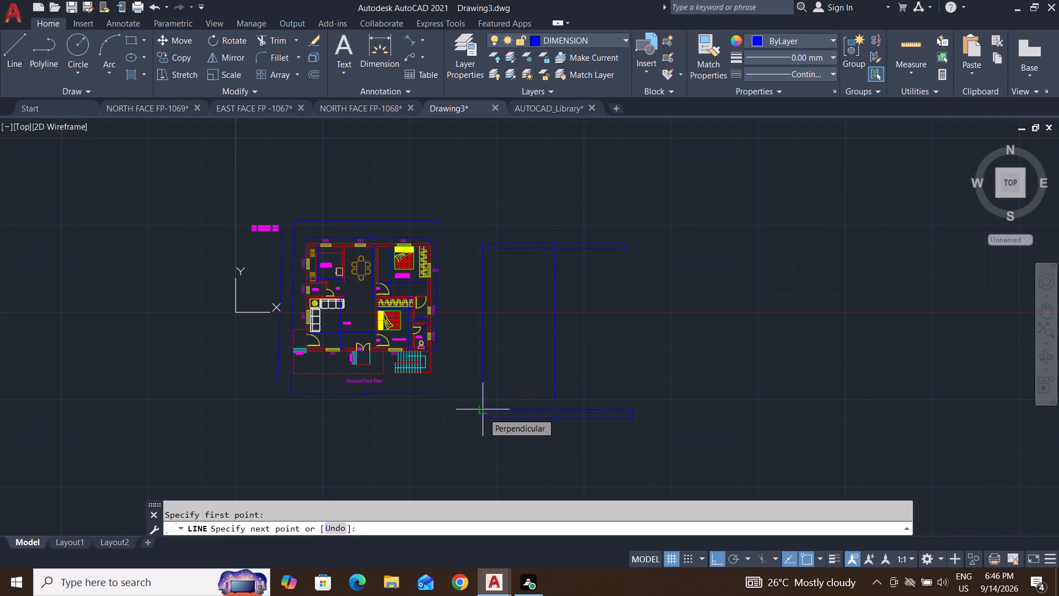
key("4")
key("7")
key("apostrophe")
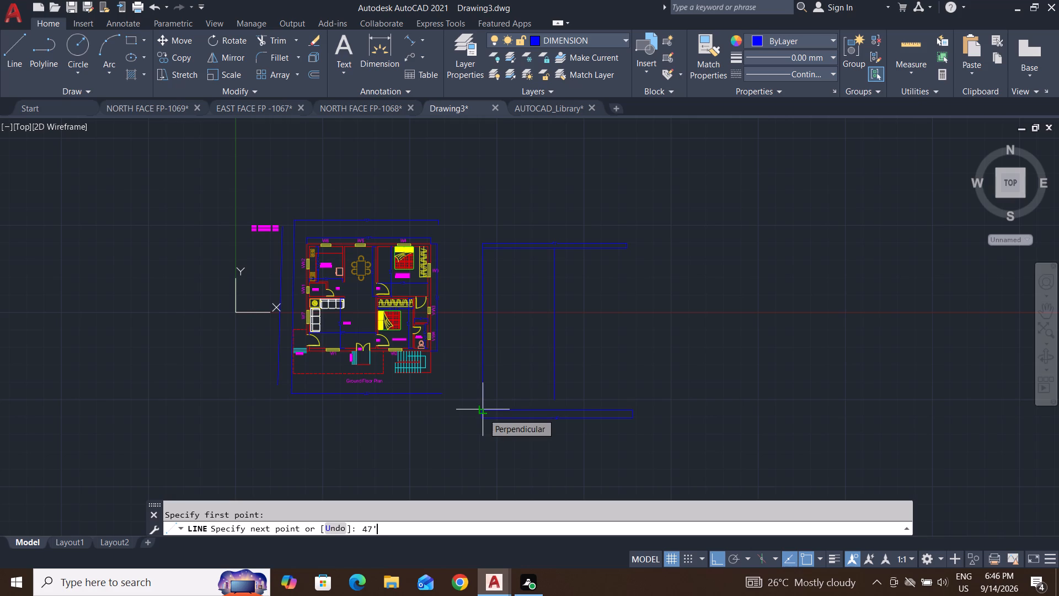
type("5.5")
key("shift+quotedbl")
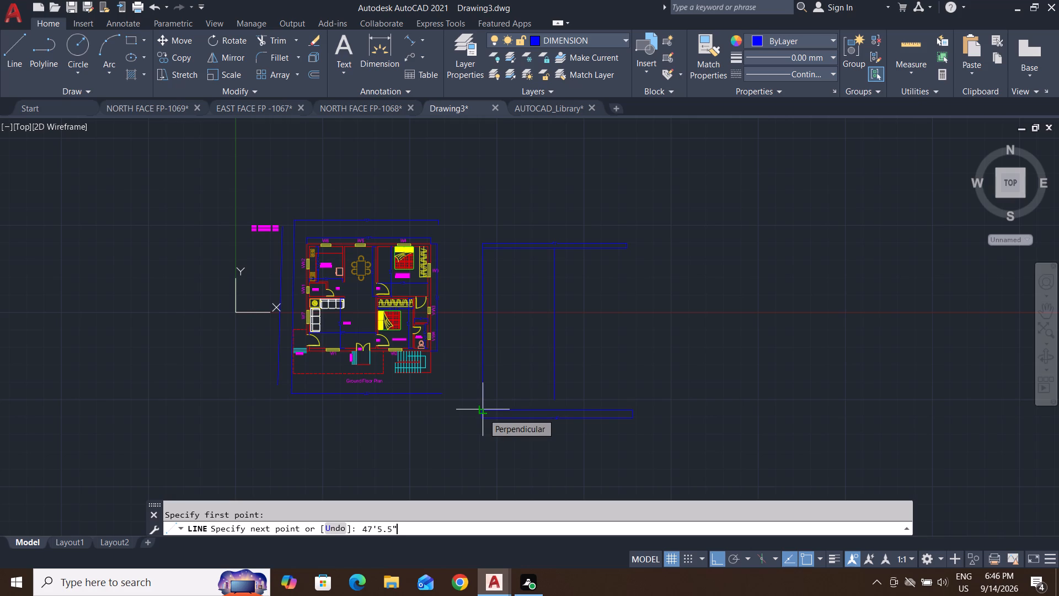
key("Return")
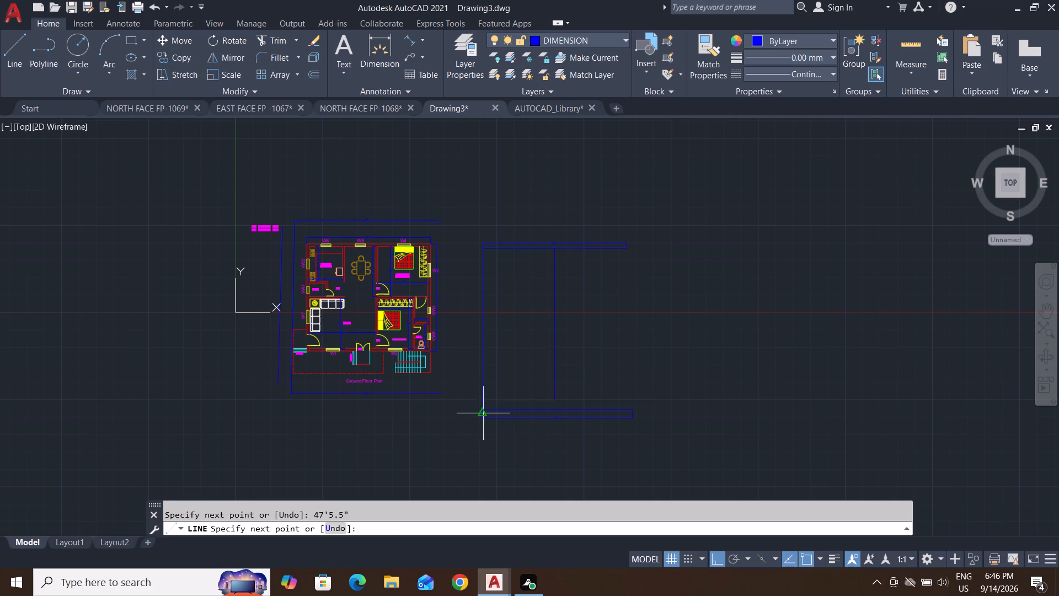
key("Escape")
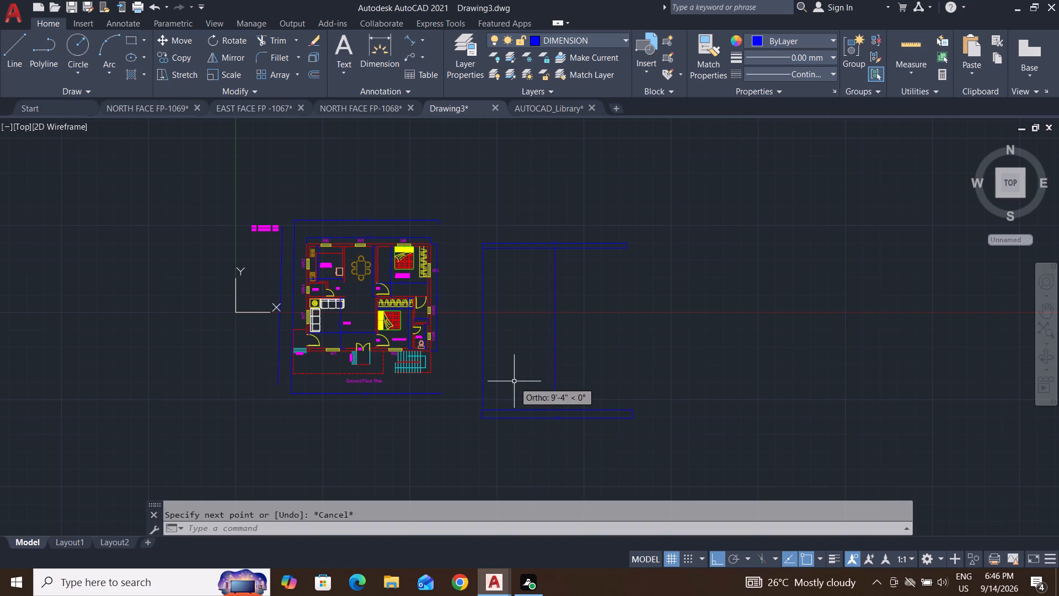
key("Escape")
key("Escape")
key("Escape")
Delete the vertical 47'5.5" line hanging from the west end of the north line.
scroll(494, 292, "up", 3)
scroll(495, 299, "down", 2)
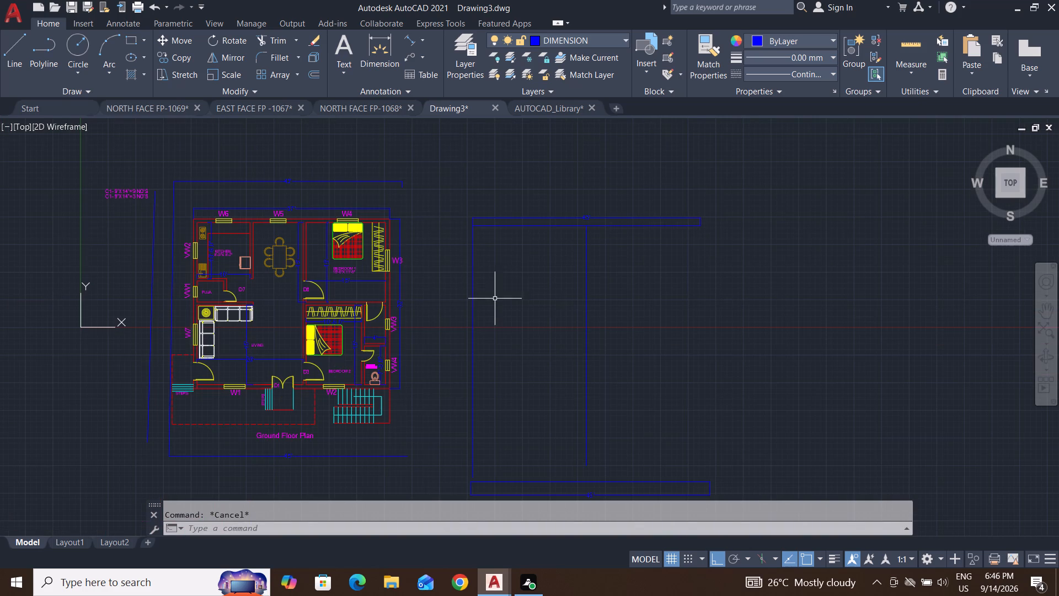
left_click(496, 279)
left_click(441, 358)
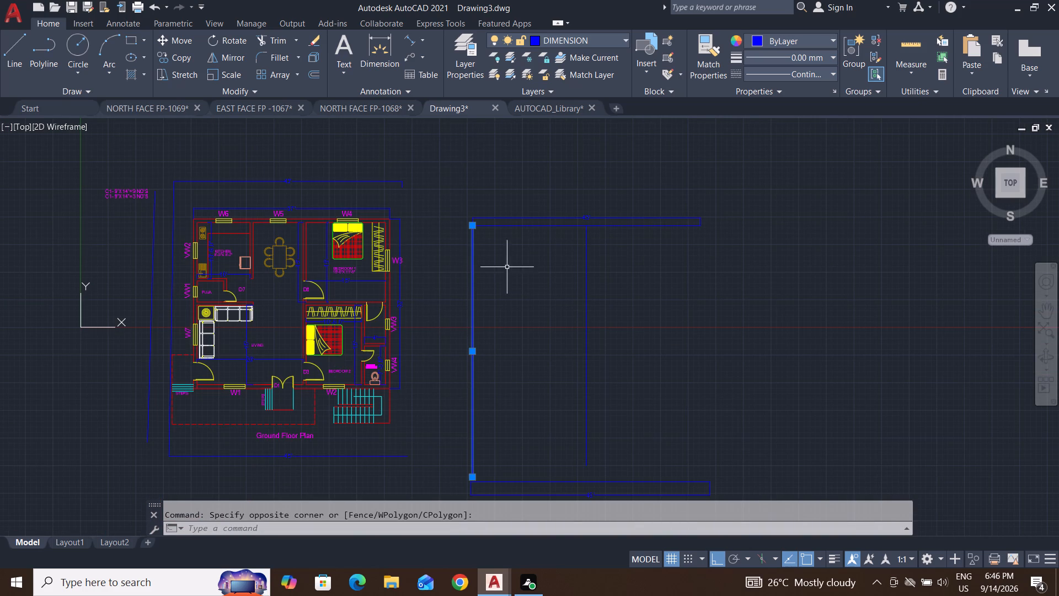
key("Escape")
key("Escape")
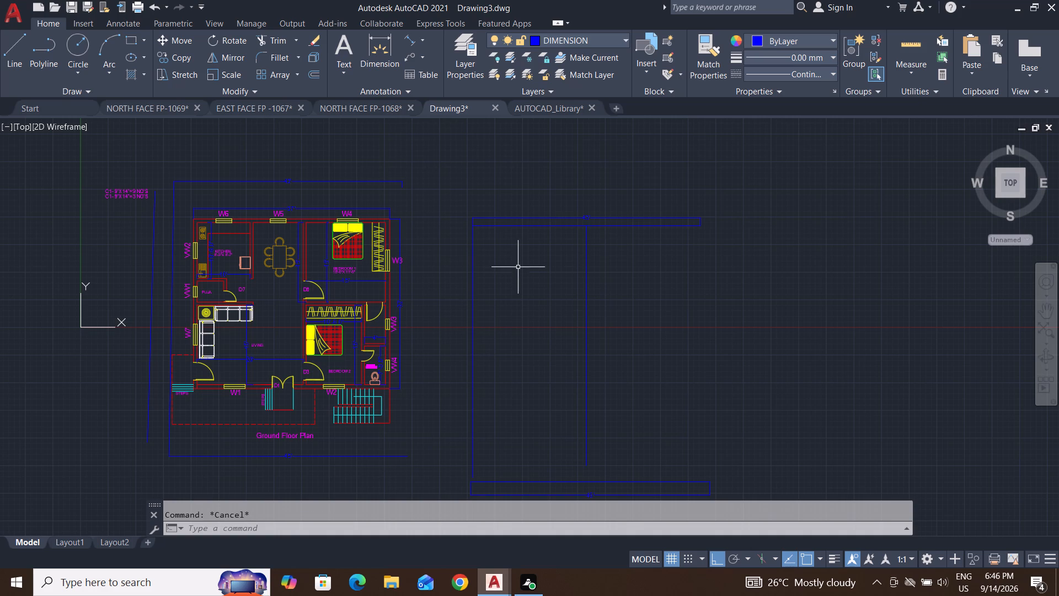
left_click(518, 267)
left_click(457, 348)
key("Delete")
Draw a vertical 47'5.5" line downward in the empty space east of the plot outline.
middle_click_drag(514, 370, 390, 327)
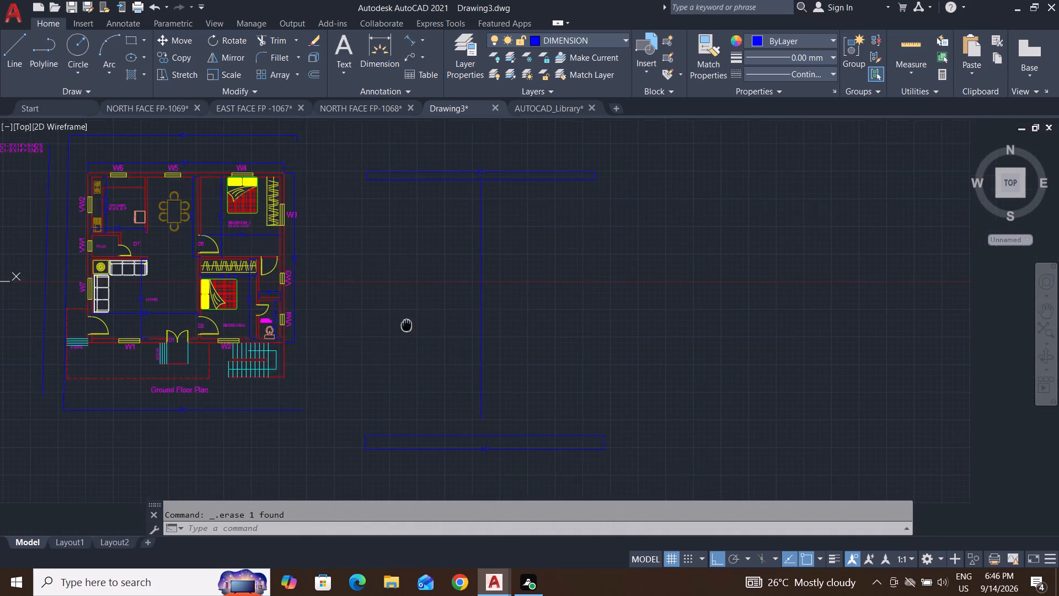
middle_click_drag(390, 327, 318, 345)
left_click(29, 45)
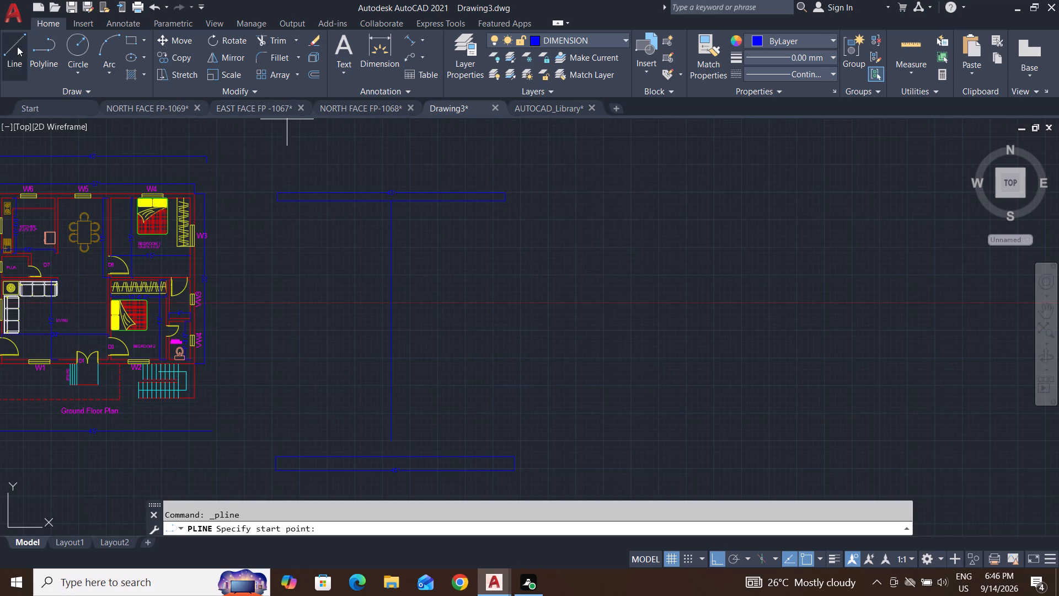
left_click(17, 46)
left_click(633, 170)
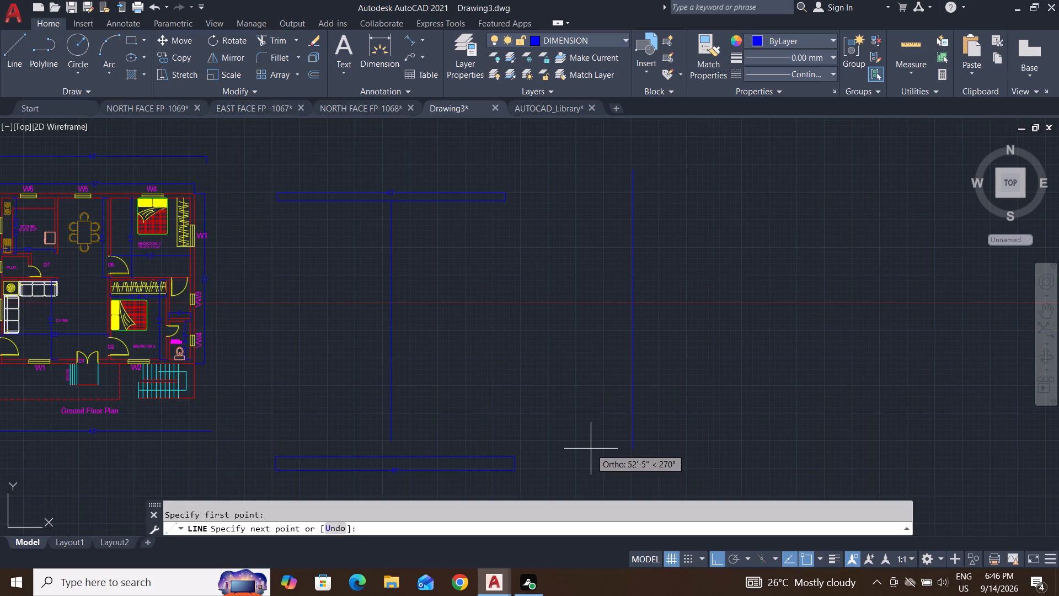
type("47")
key("apostrophe")
type("5.")
key("5")
key("shift+quotedbl")
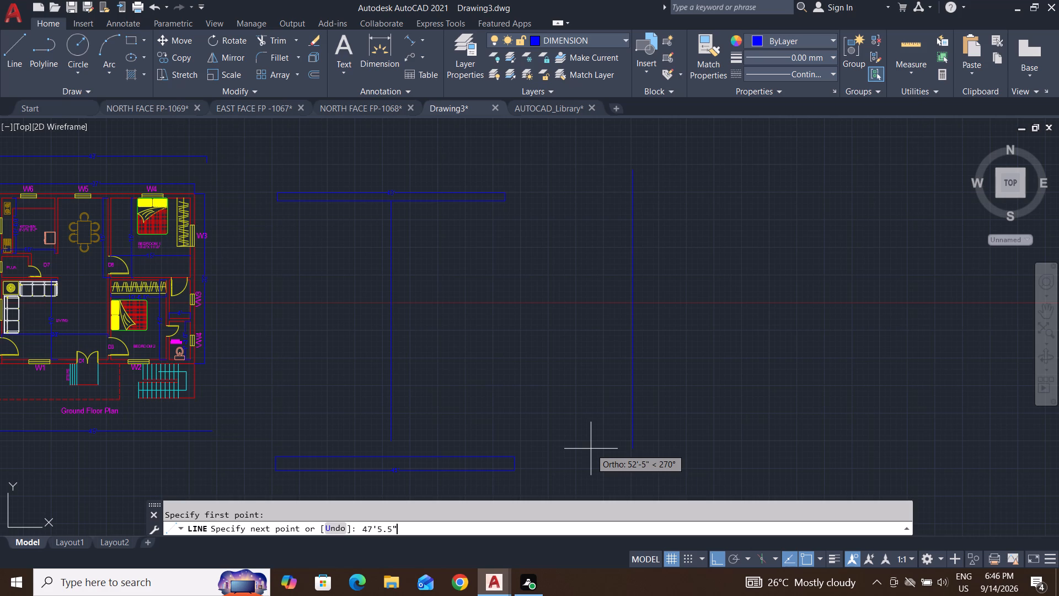
key("Return")
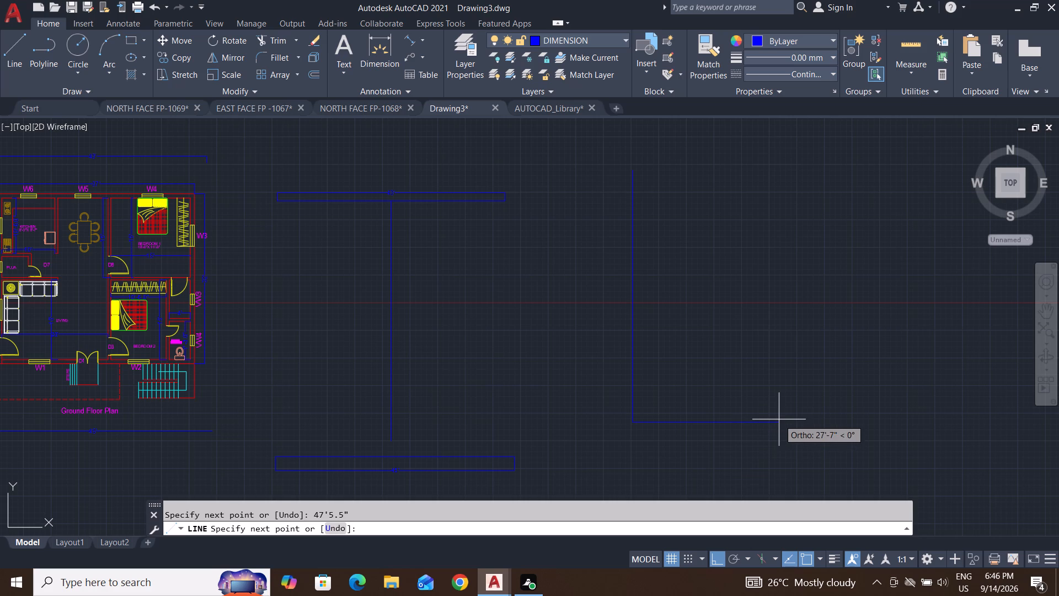
key("Escape")
key("Escape")
key("Escape")
left_click(696, 203)
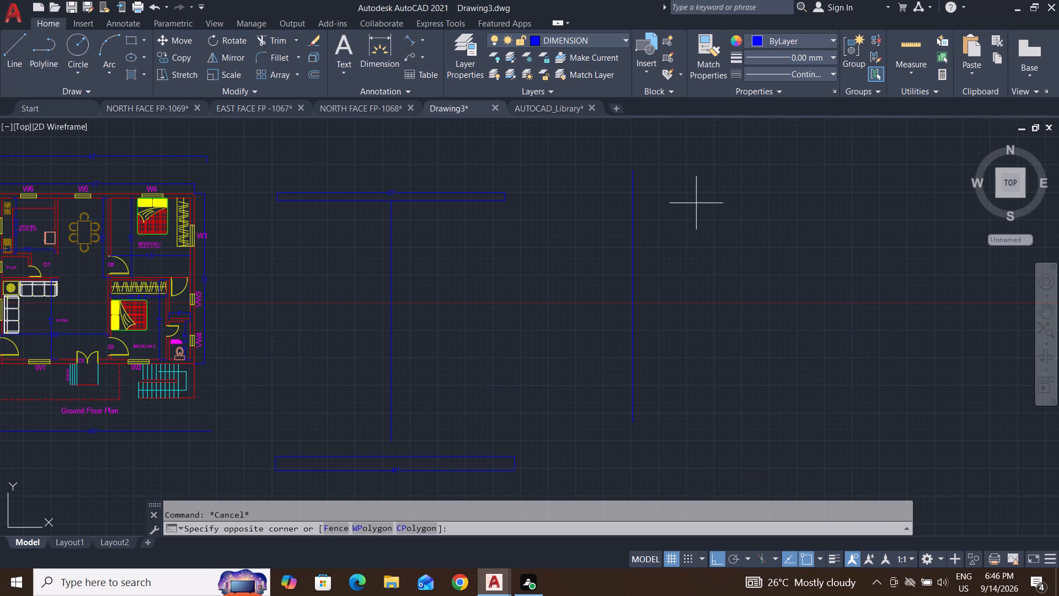
key("Escape")
key("Escape")
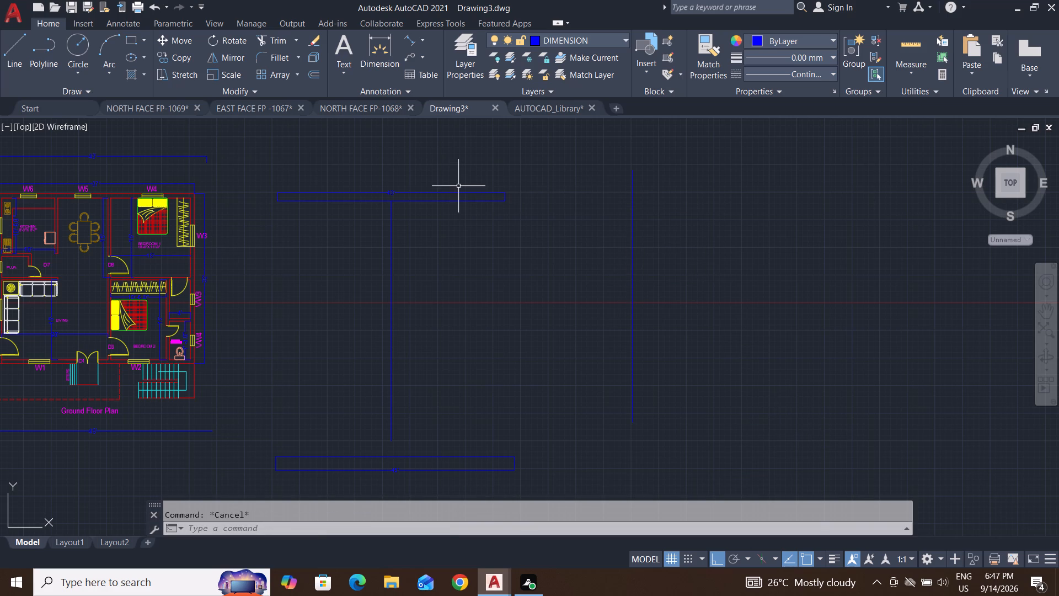
Delete the linear dimension above the plot's north line.
left_click(467, 192)
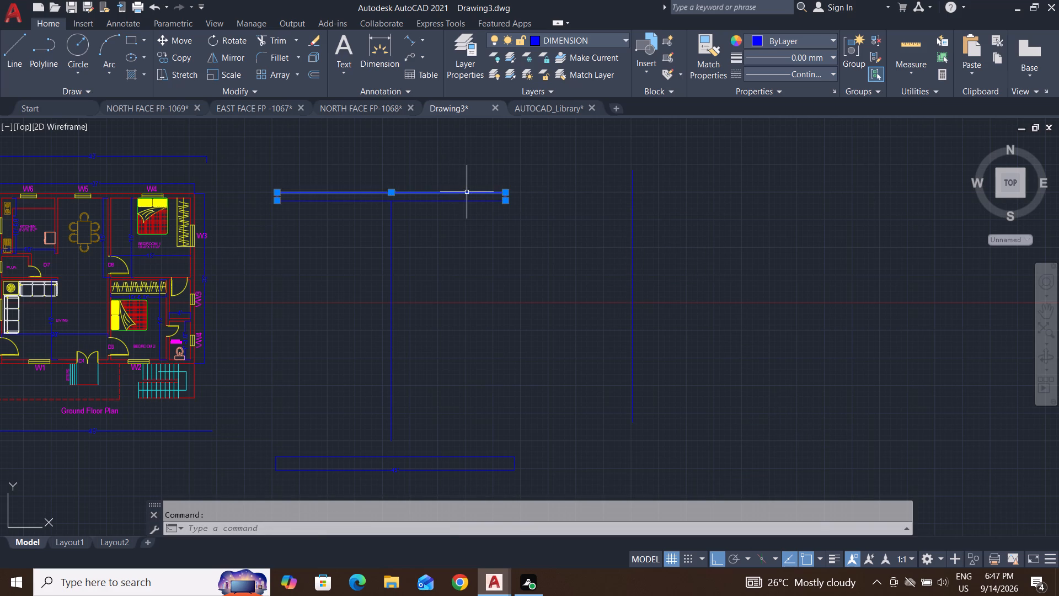
key("Delete")
Move the vertical 47'5.5" line by its upper end, with Ortho off, to just west of the north line's west end.
left_click(696, 162)
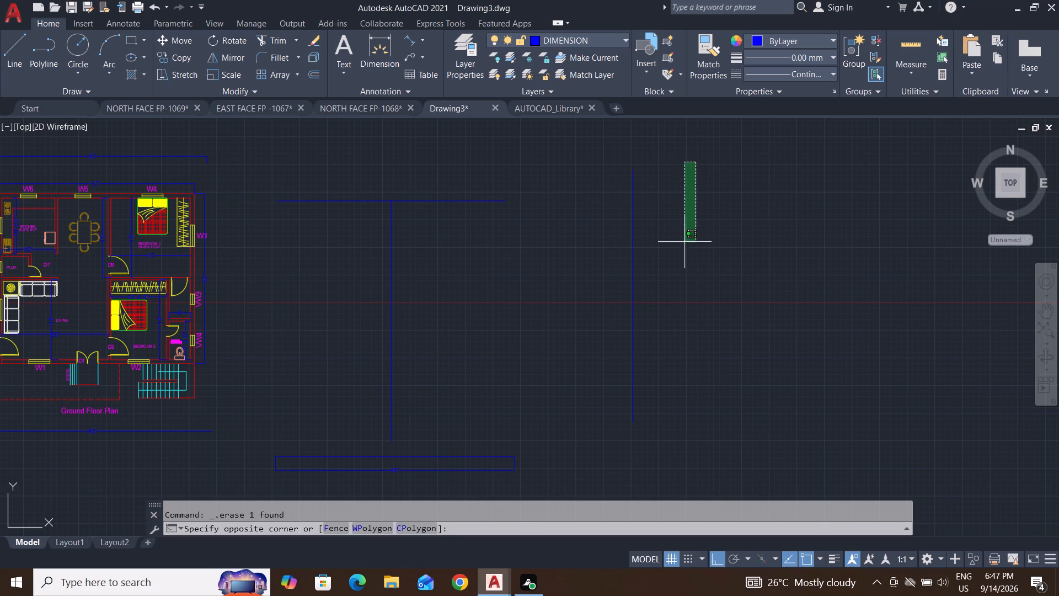
left_click(607, 456)
key("m")
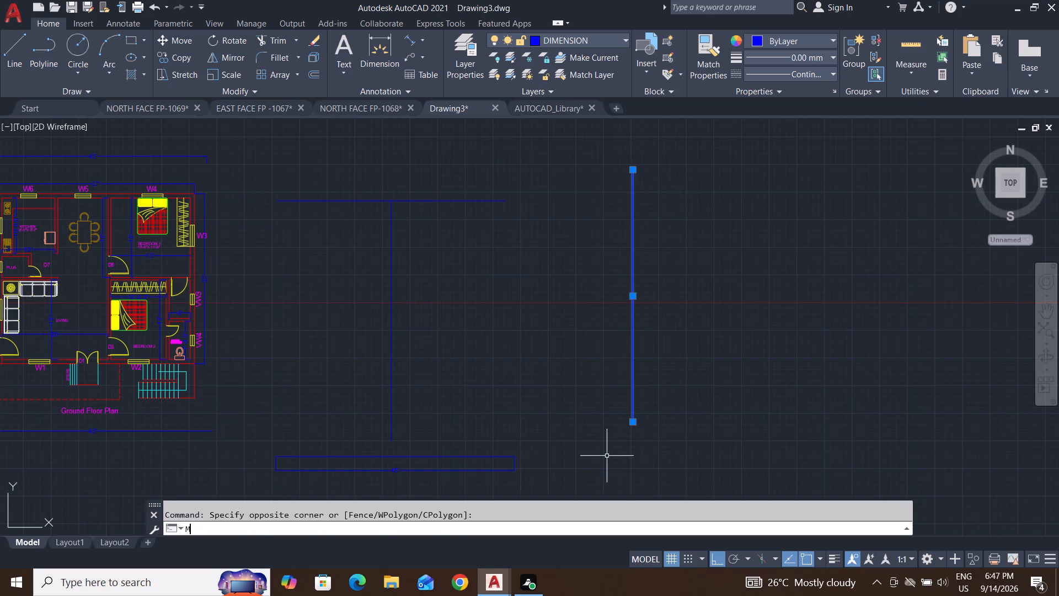
key("Return")
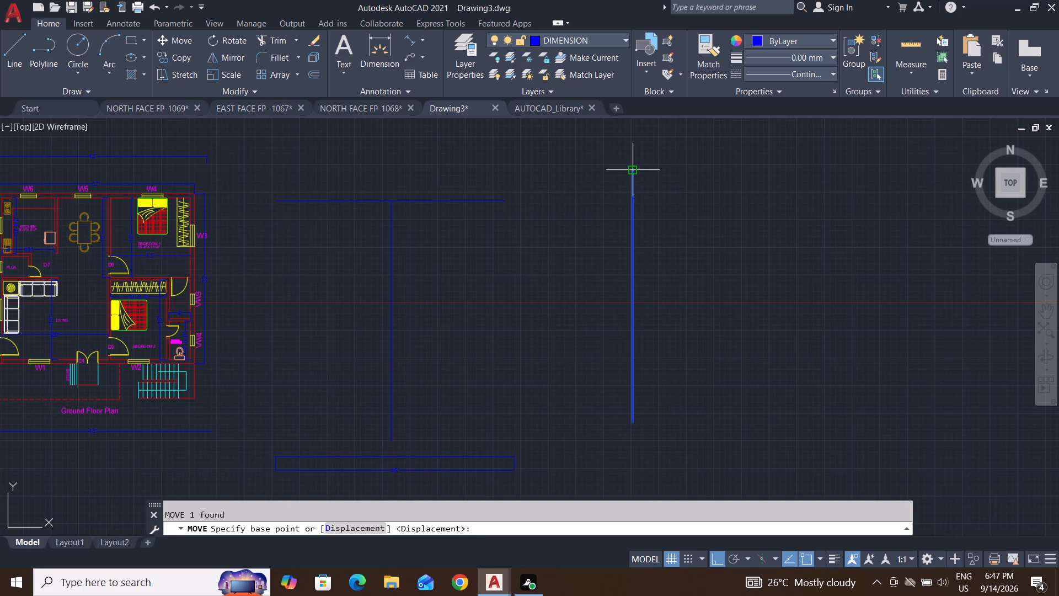
left_click(631, 168)
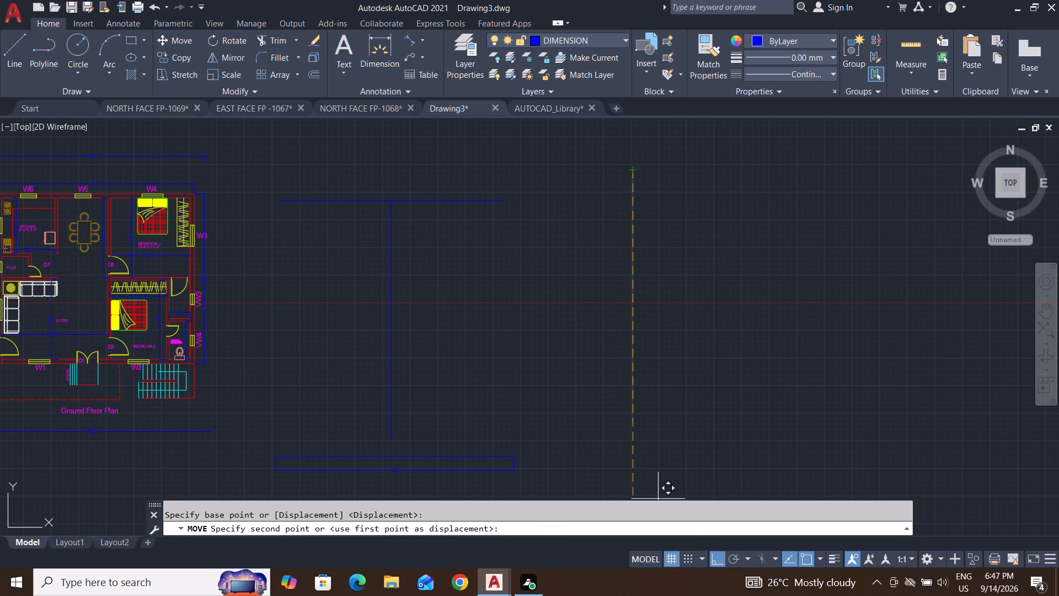
left_click(714, 560)
middle_click_drag(264, 230, 547, 162)
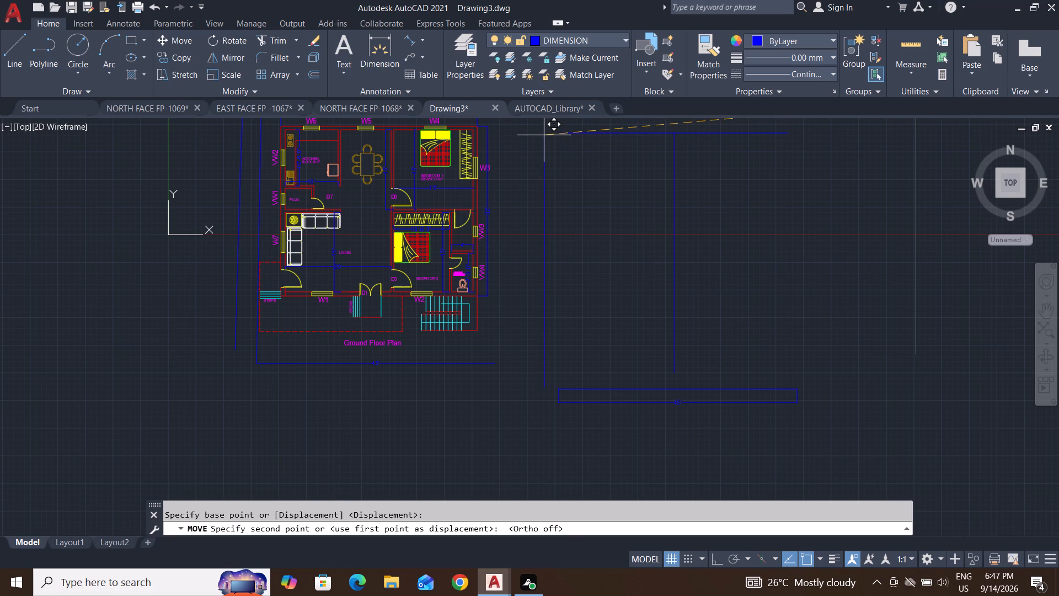
left_click(544, 135)
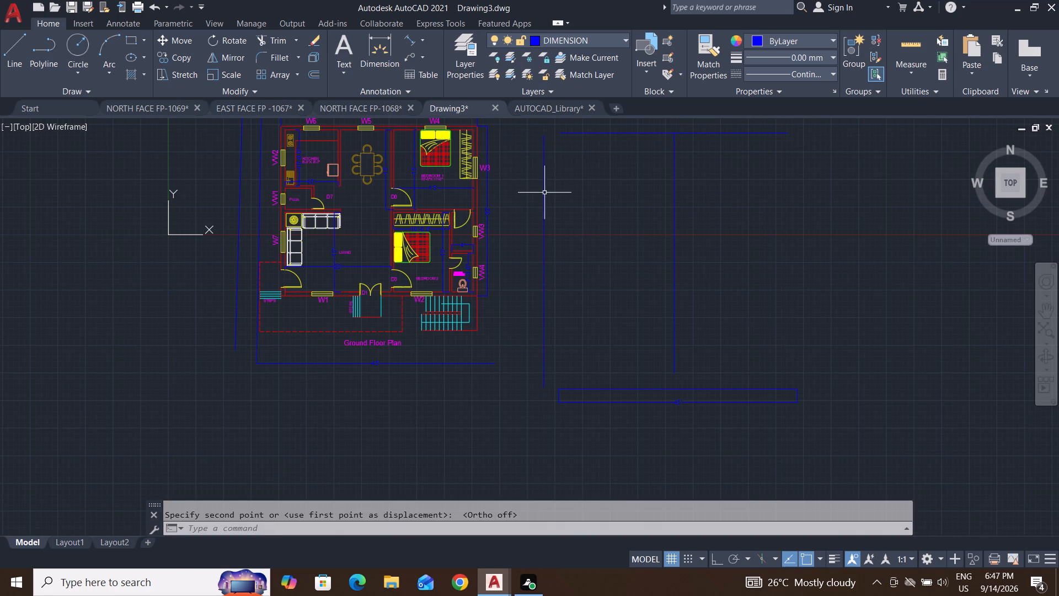
key("Escape")
key("Escape")
key("Escape")
key("Escape")
key("Escape")
key("Escape")
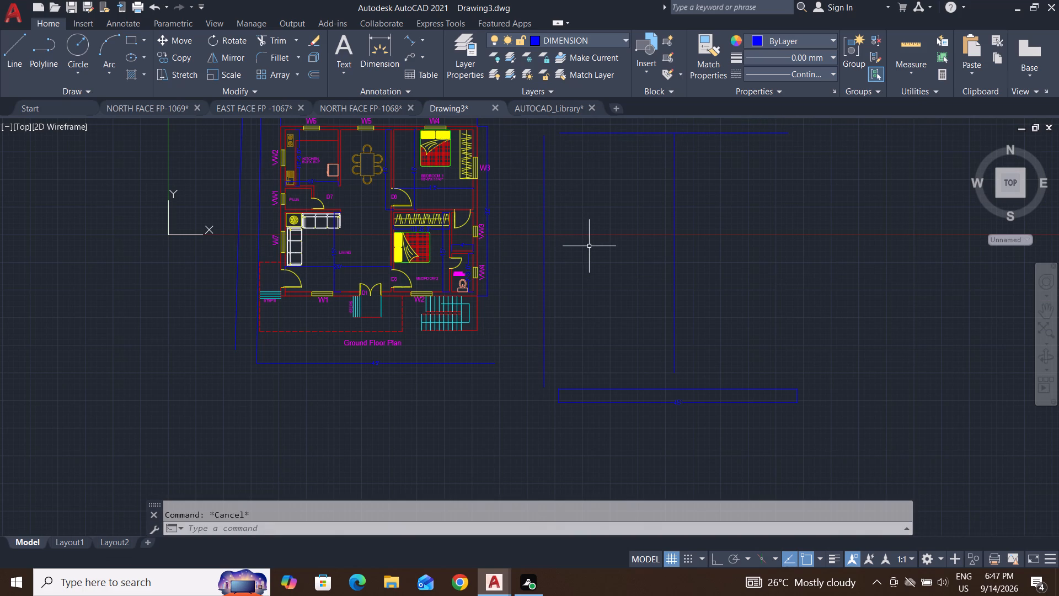
Delete the linear dimension below the plot's south line.
key("Escape")
middle_click_drag(657, 291, 507, 290)
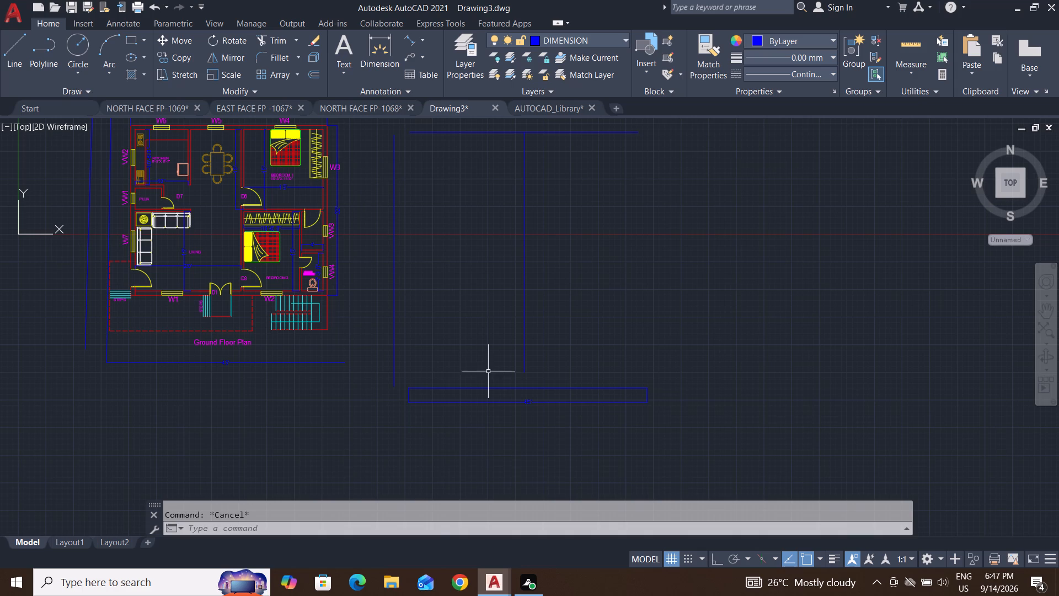
left_click(558, 396)
left_click(470, 453)
key("Delete")
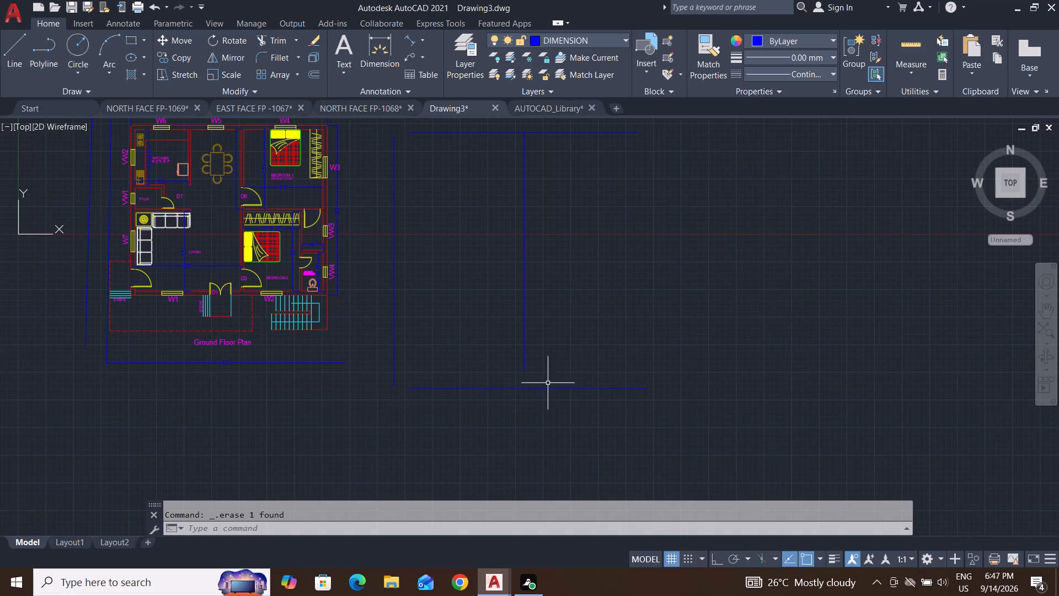
Draw a vertical 47'5" line downward, with Ortho on, in the empty space east of the plot outline.
middle_click_drag(568, 387, 475, 407)
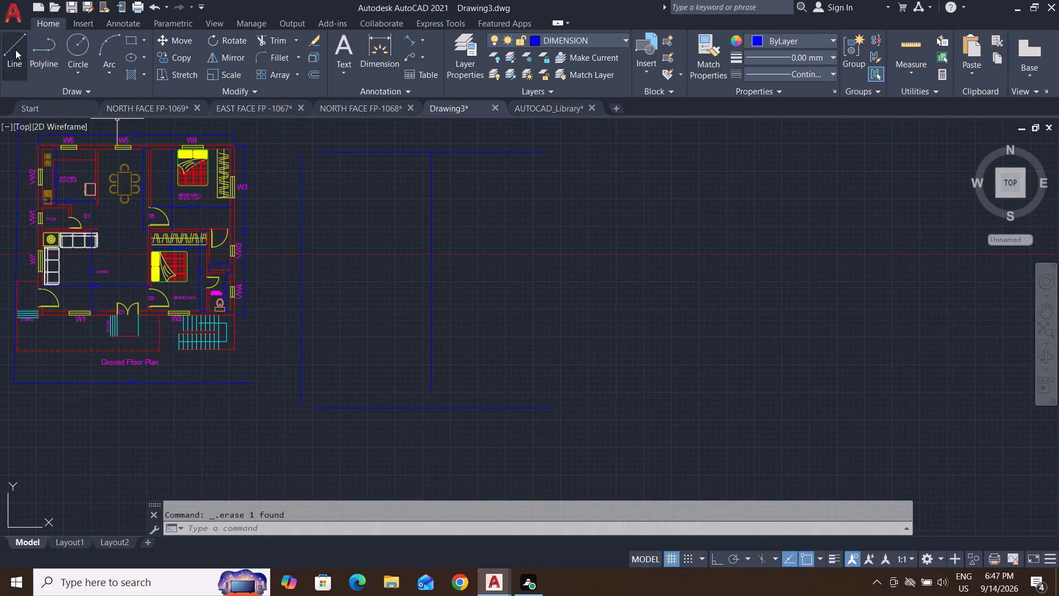
left_click(17, 47)
left_click(680, 157)
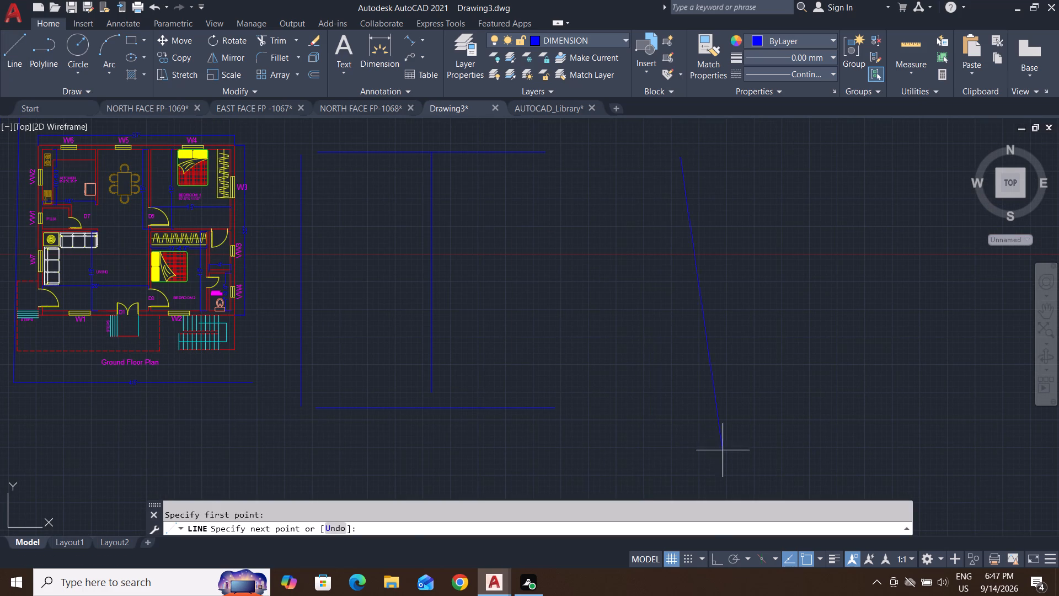
left_click(713, 560)
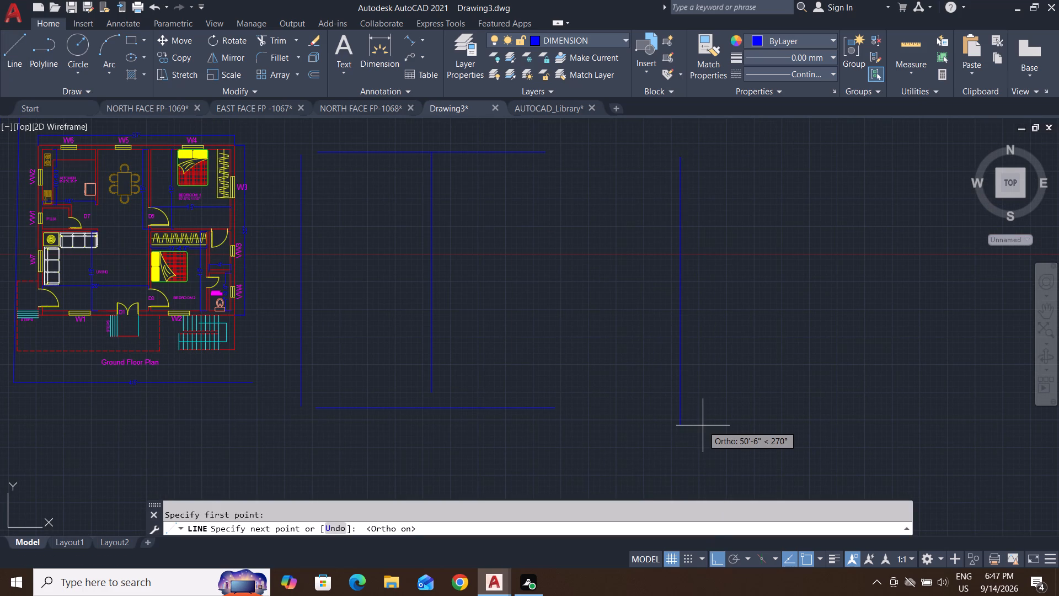
type("47")
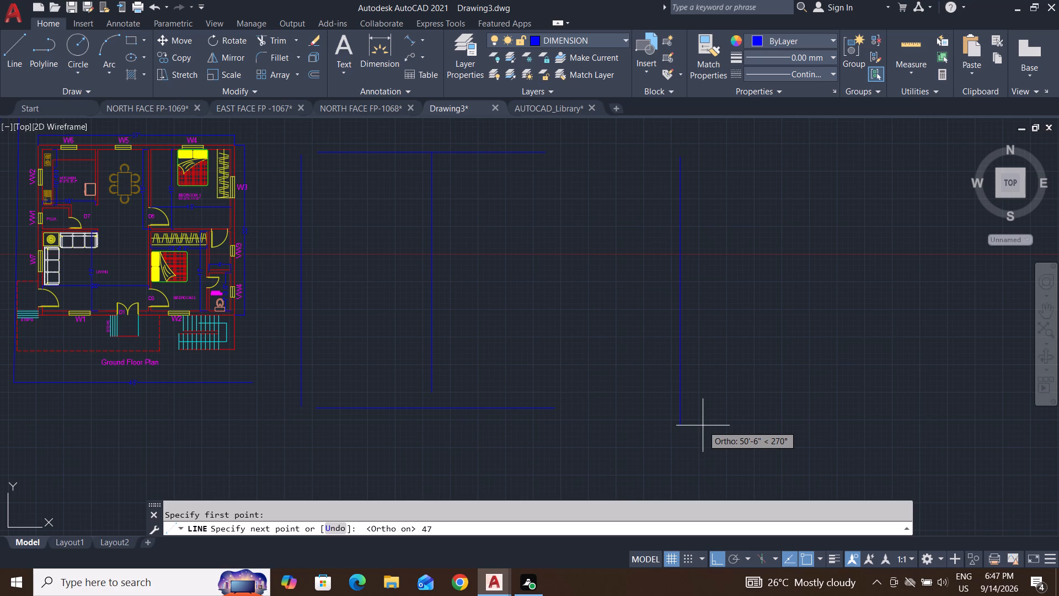
key("apostrophe")
type("5\"")
key("Return")
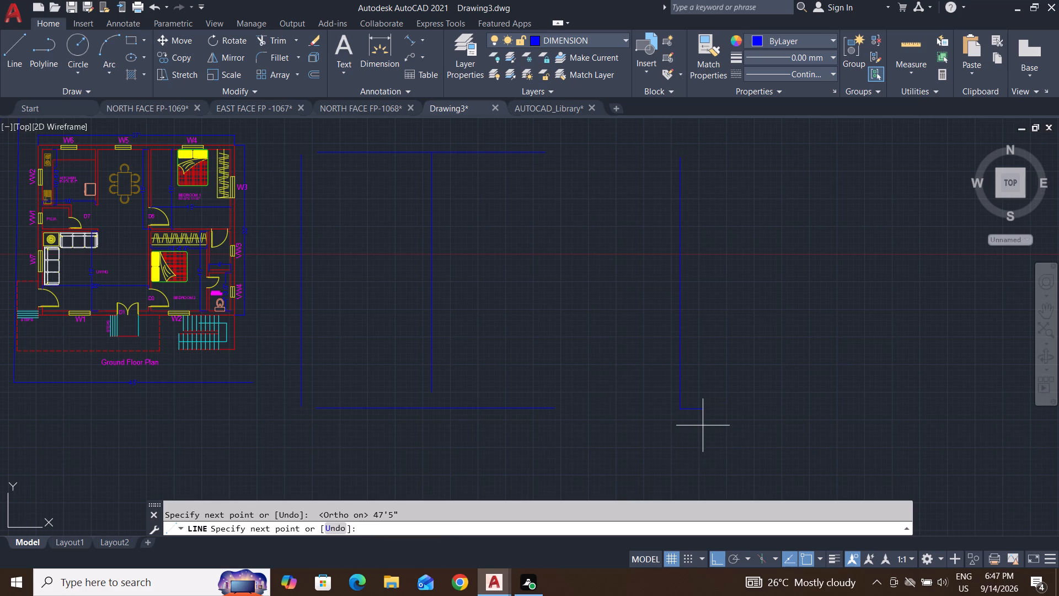
key("Return")
key("Return")
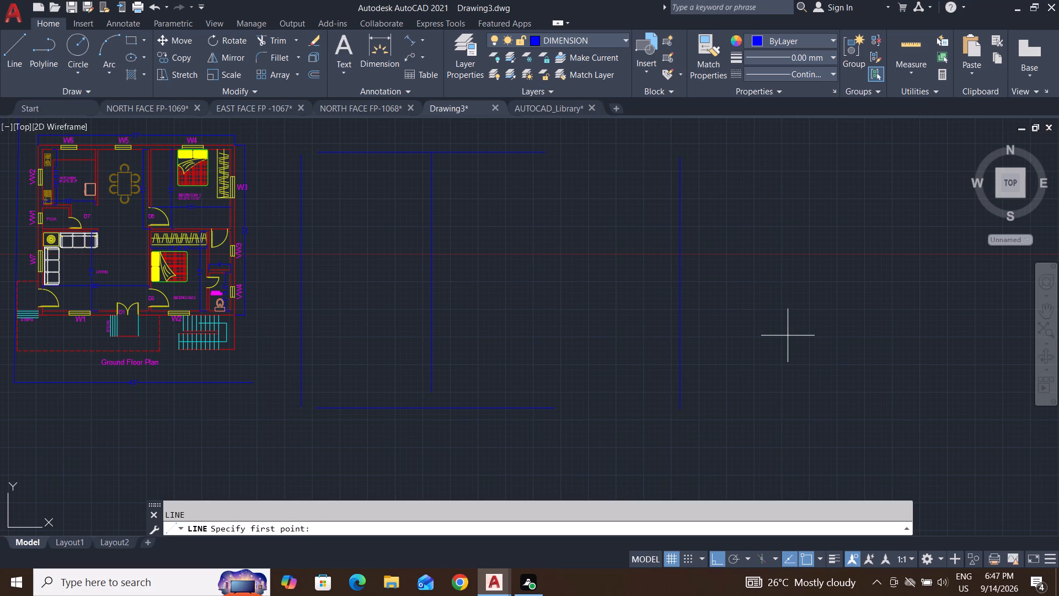
key("Escape")
key("Escape")
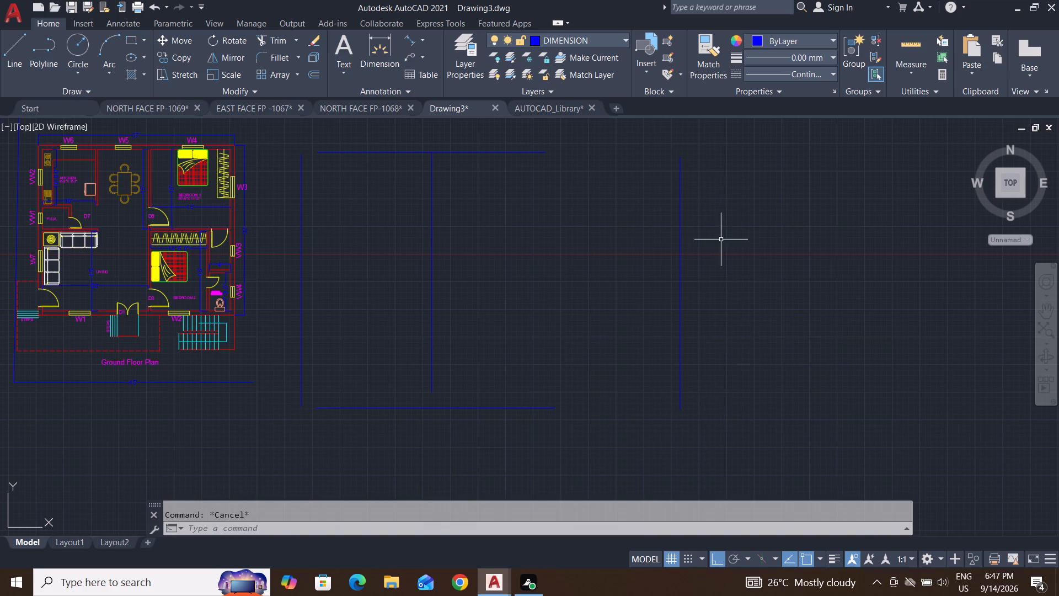
Move the new vertical 47'5" line by its upper end straight west to just east of the plot's north and south lines.
left_click(720, 140)
left_click(666, 438)
key("m")
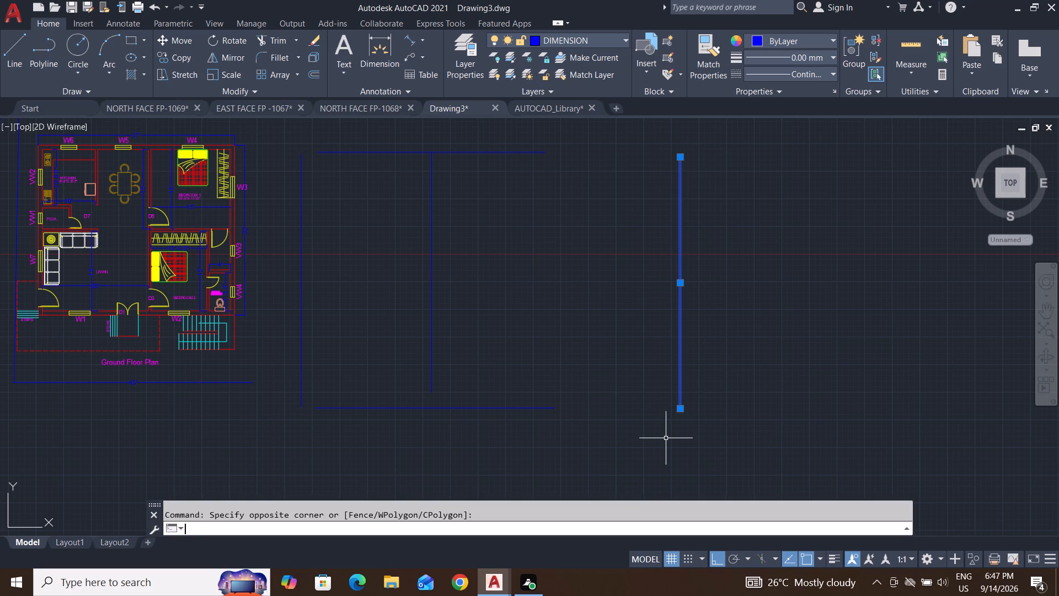
key("Return")
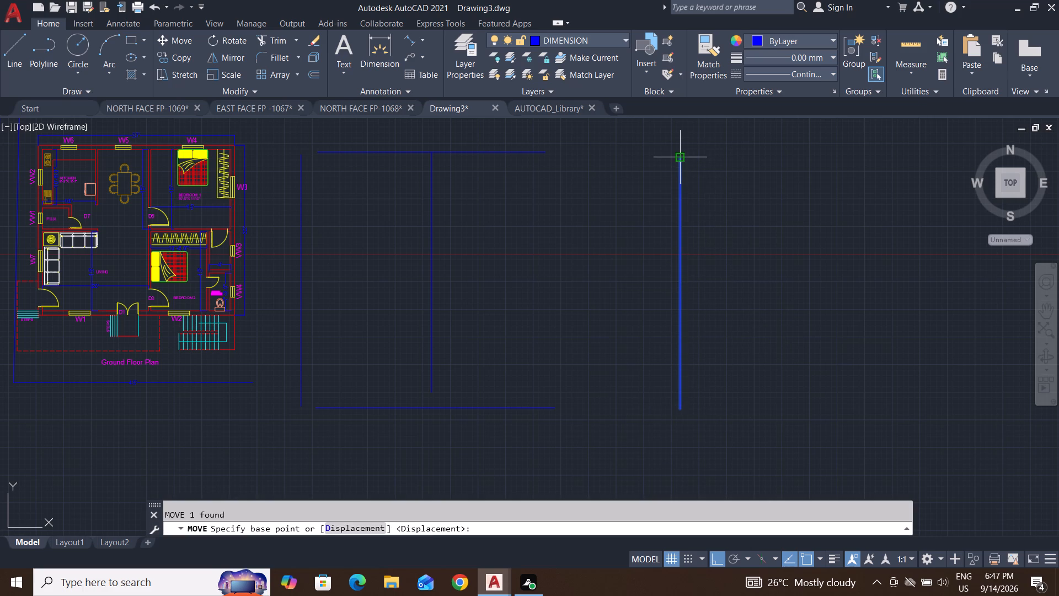
left_click(680, 161)
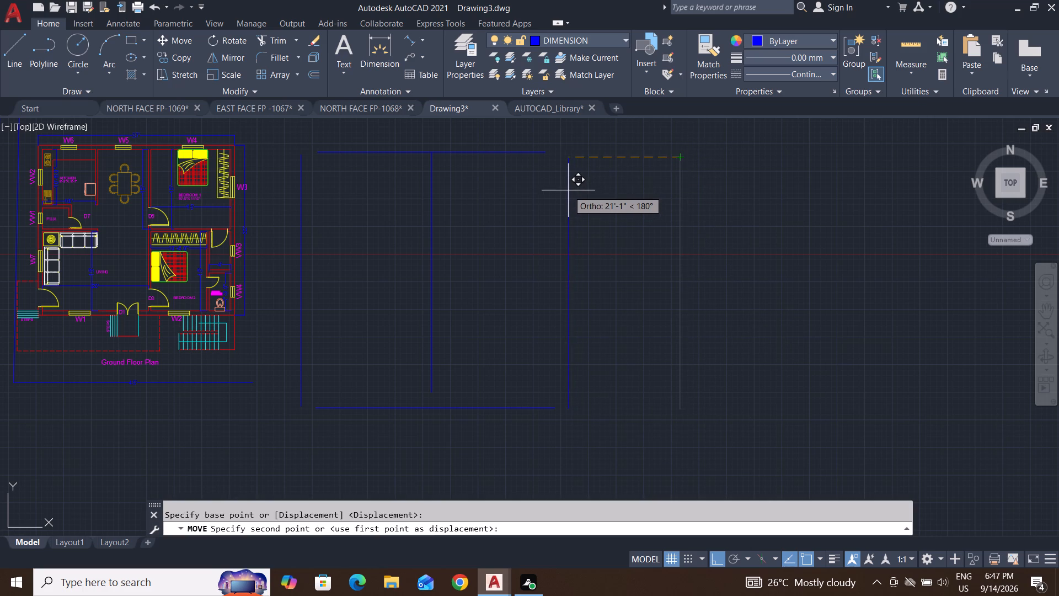
left_click(568, 159)
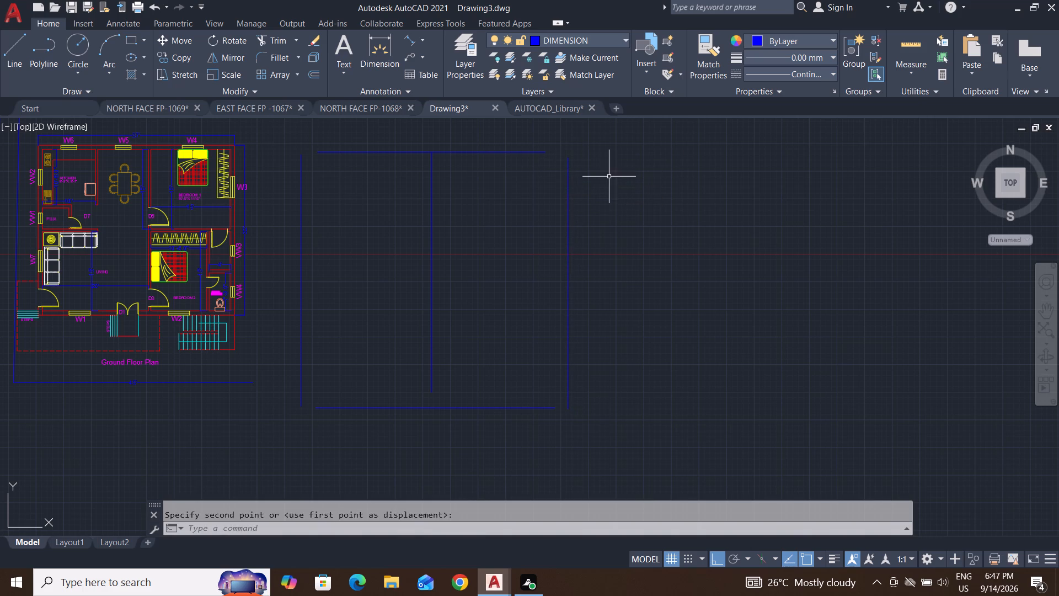
key("Escape")
key("Escape")
key("Escape")
key("Escape")
key("Escape")
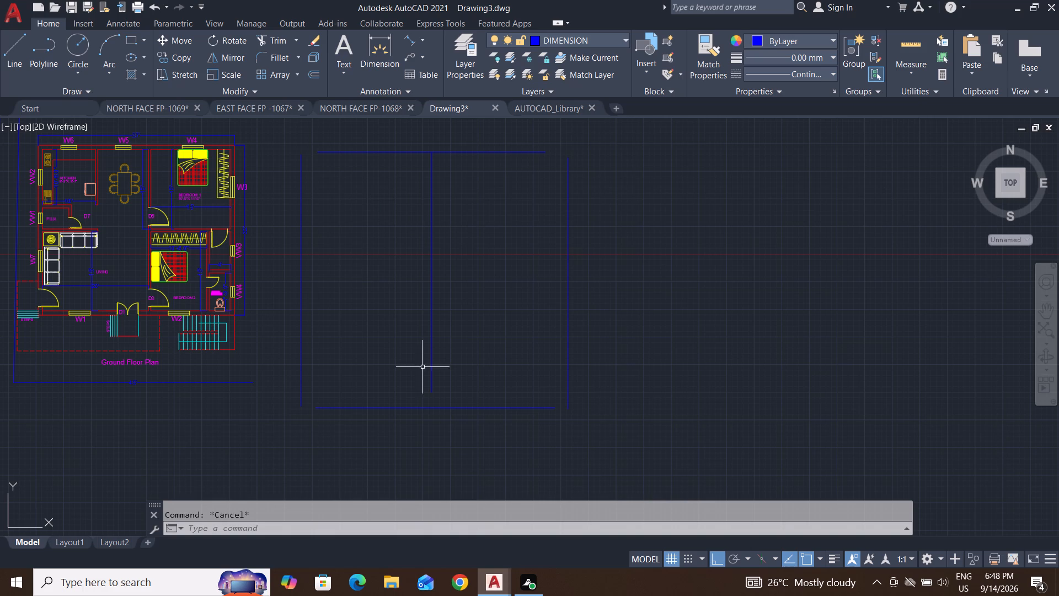
Move the plot's south line by its midpoint onto the lower end of the central vertical line.
left_click(459, 408)
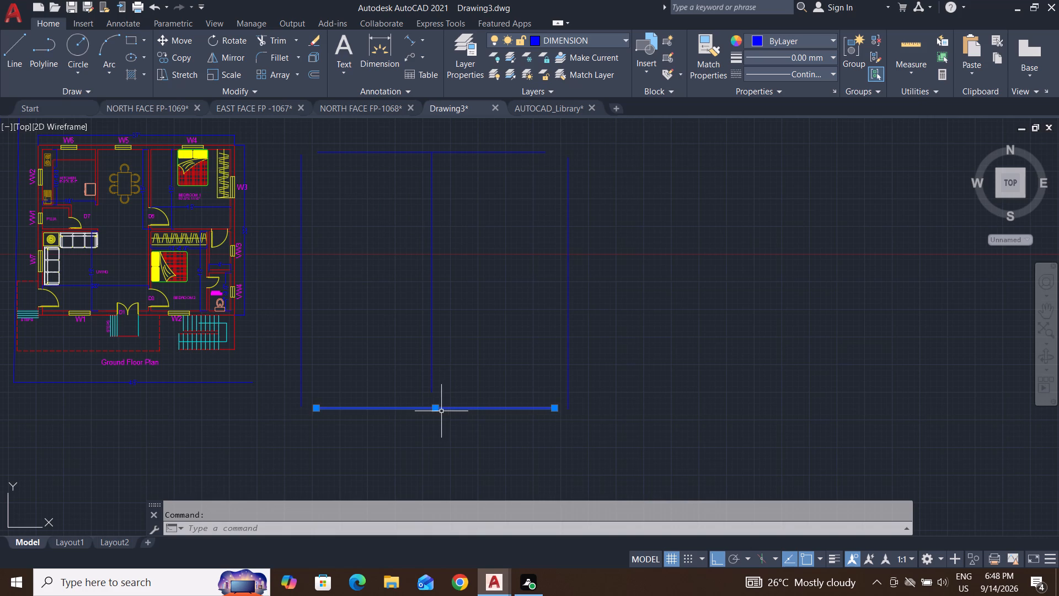
key("m")
key("Return")
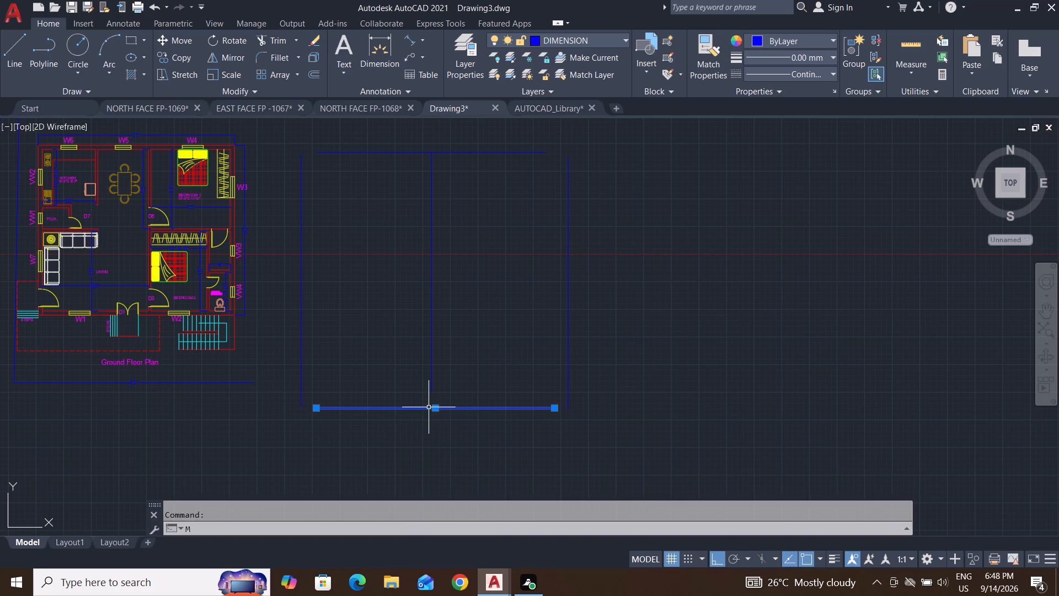
left_click(436, 409)
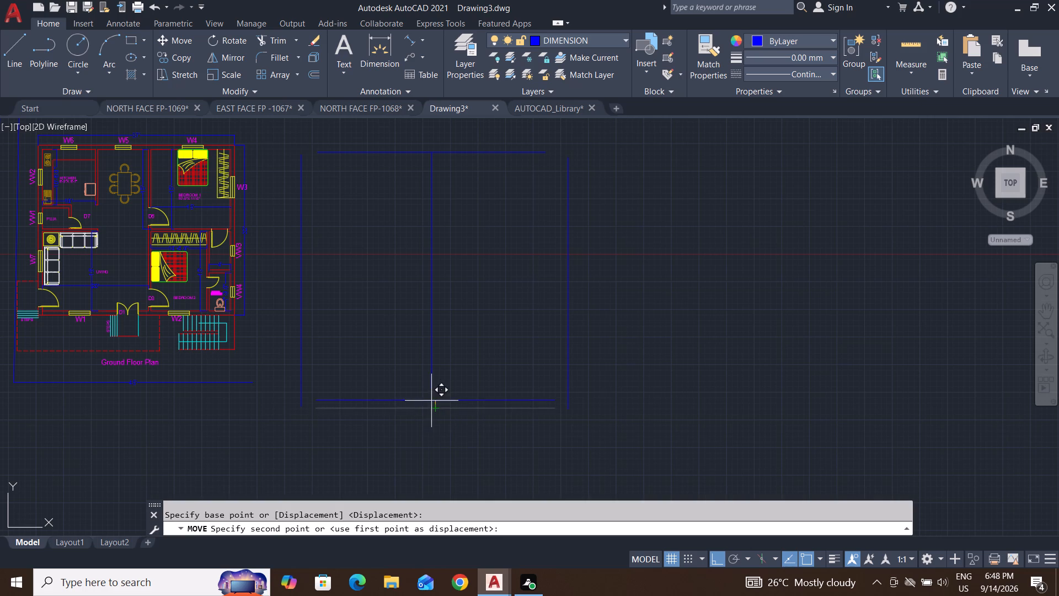
scroll(434, 388, "up", 4)
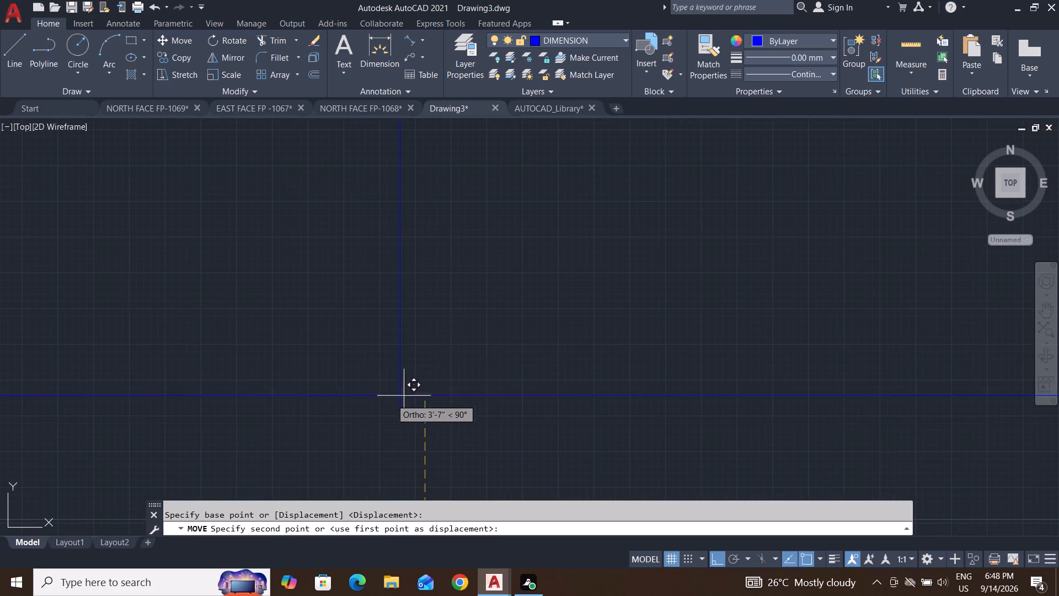
left_click(399, 418)
scroll(513, 403, "down", 5)
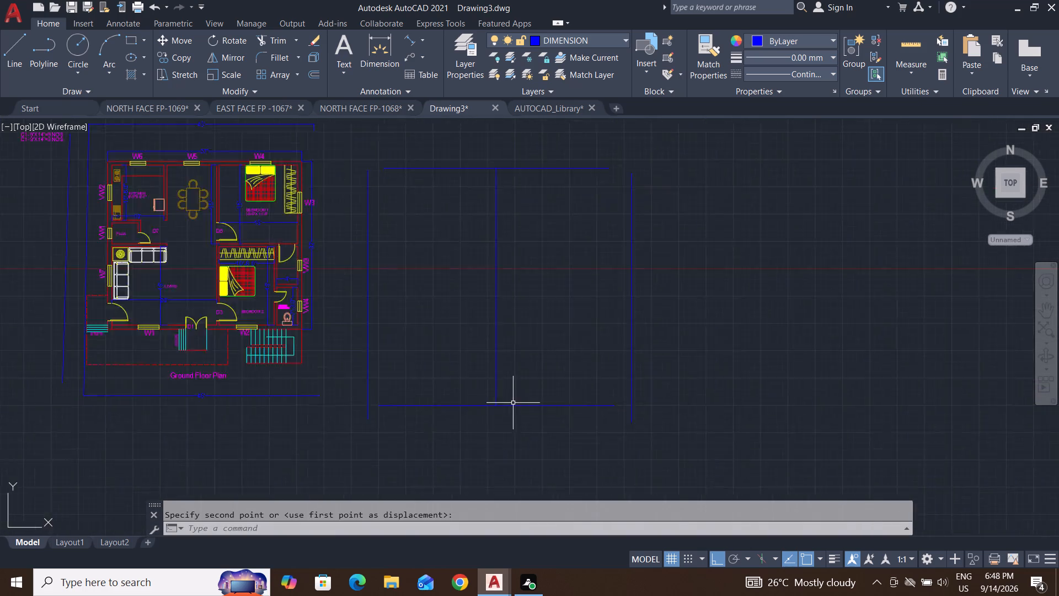
key("Escape")
key("Escape")
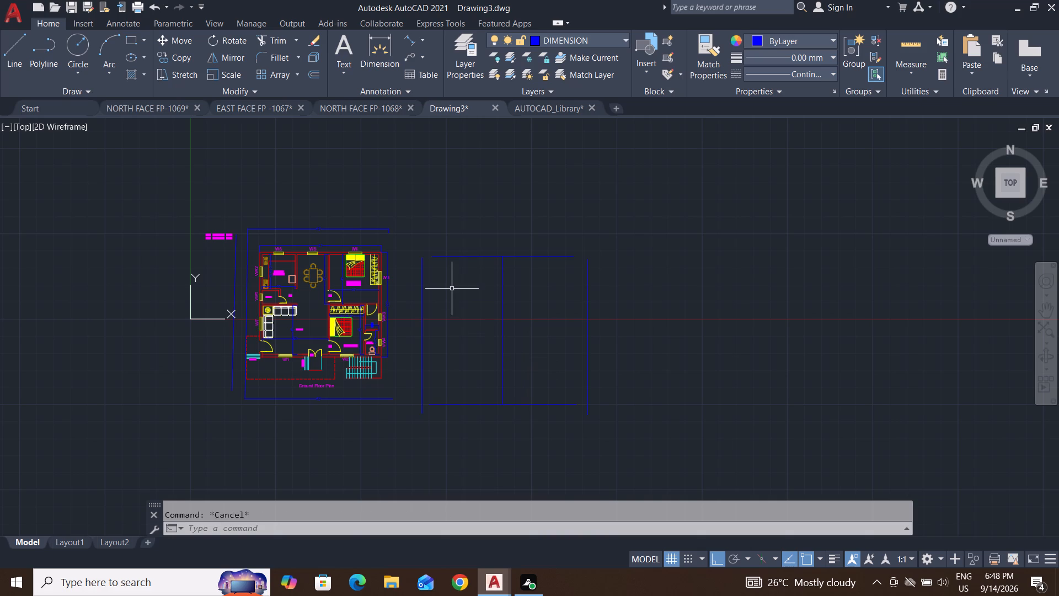
key("Escape")
key("Escape")
key("Escape")
key("Escape")
Draw a line joining the west end of the plot's north line to the west end of its south line.
left_click(9, 50)
middle_click_drag(440, 276, 500, 215)
scroll(502, 185, "up", 2)
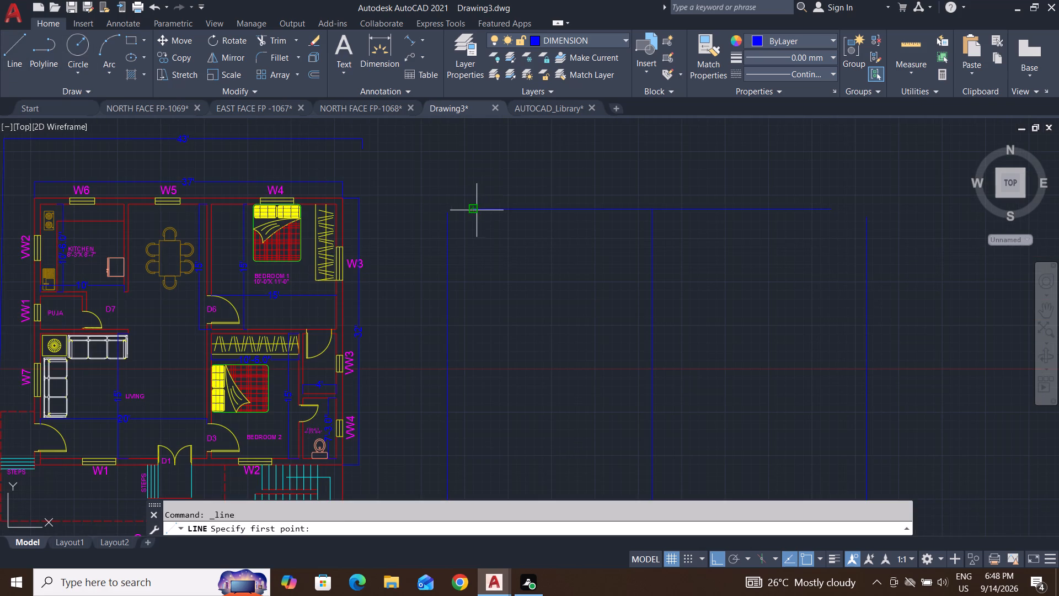
left_click(477, 210)
scroll(477, 210, "down", 2)
scroll(471, 360, "up", 1)
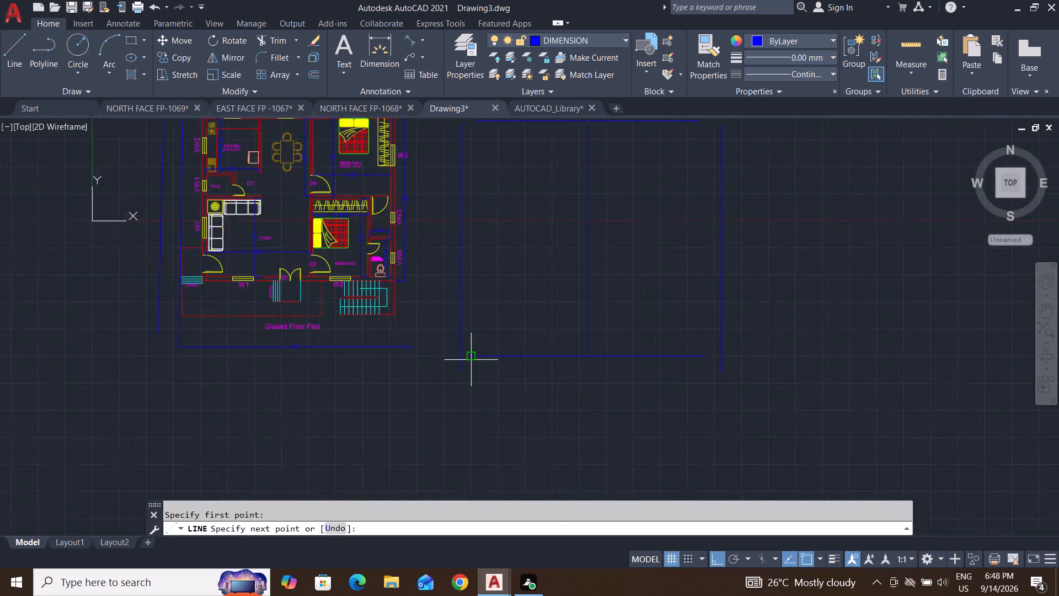
scroll(471, 360, "up", 2)
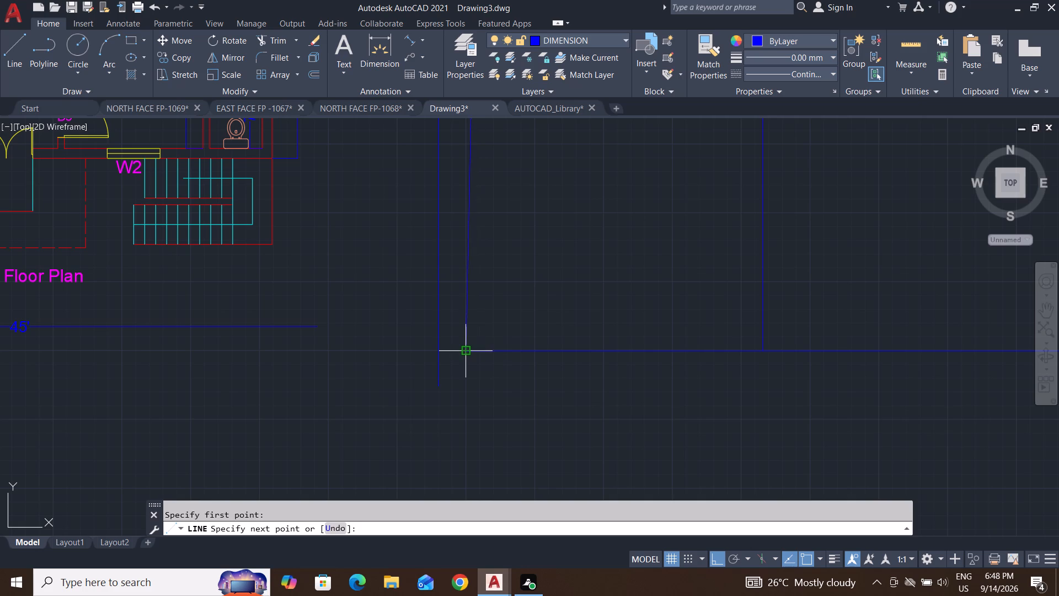
left_click(465, 352)
key("Return")
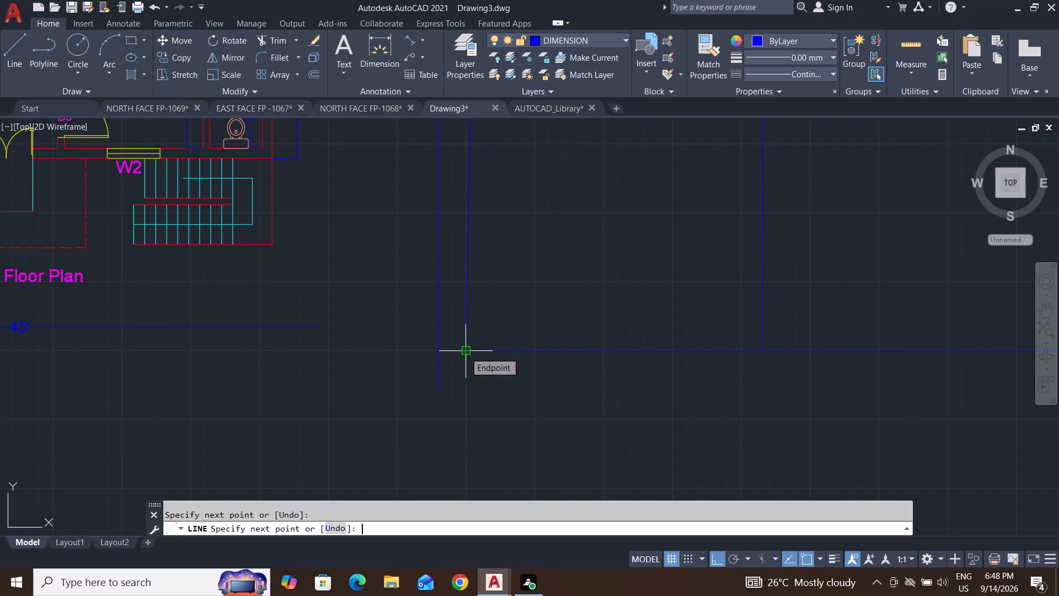
key("Escape")
key("Escape")
key("Escape")
key("Escape")
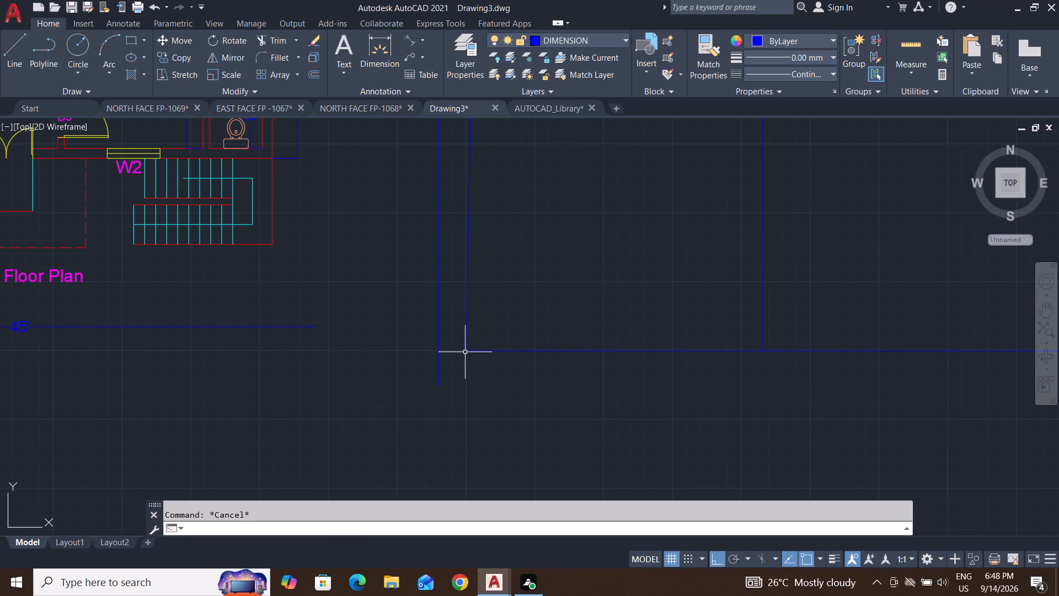
scroll(461, 347, "down", 2)
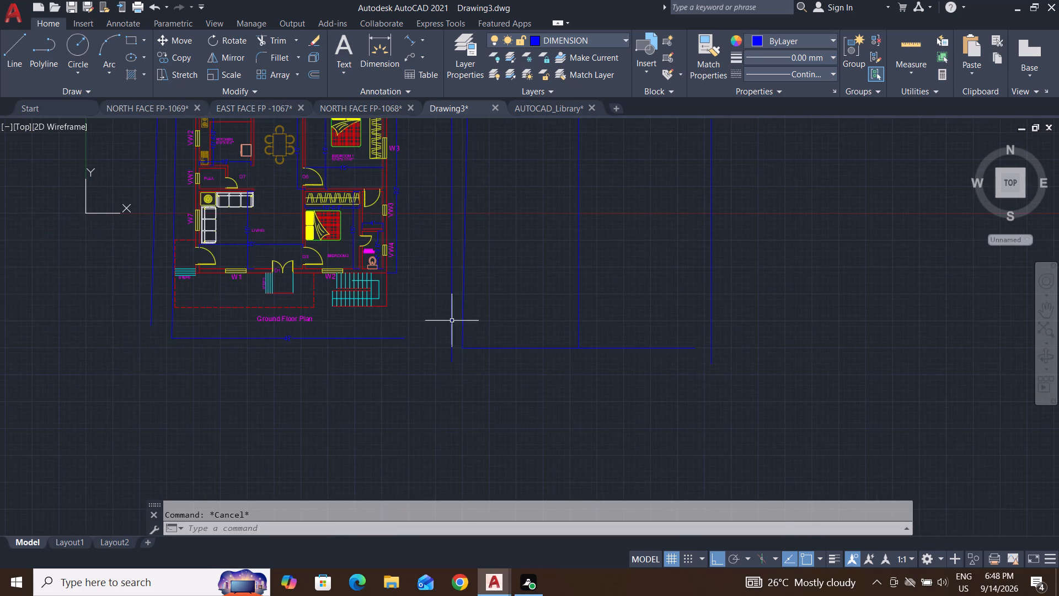
middle_click_drag(477, 240, 466, 362)
middle_click_drag(441, 277, 451, 236)
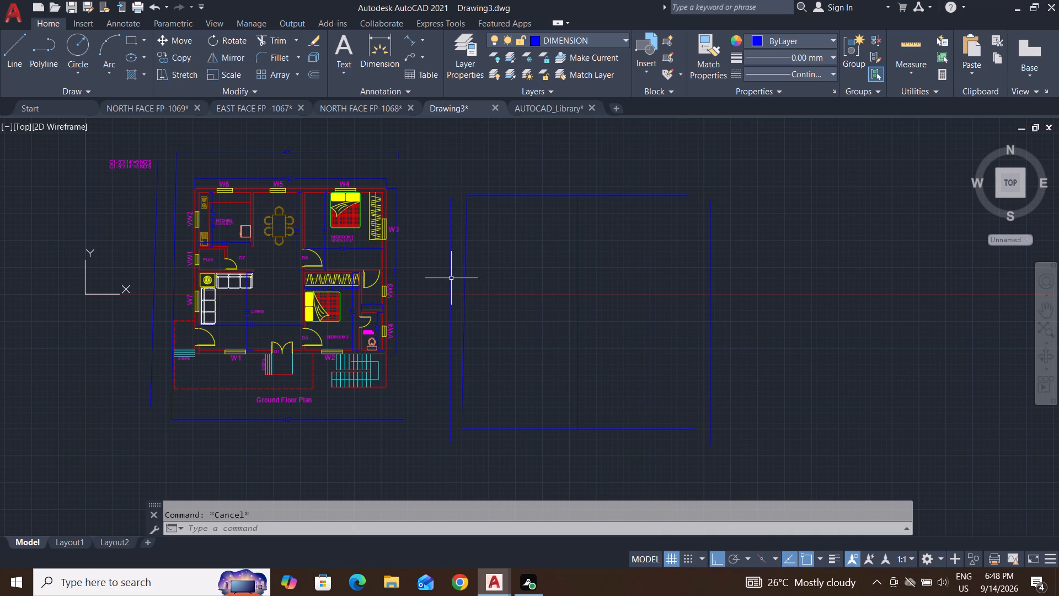